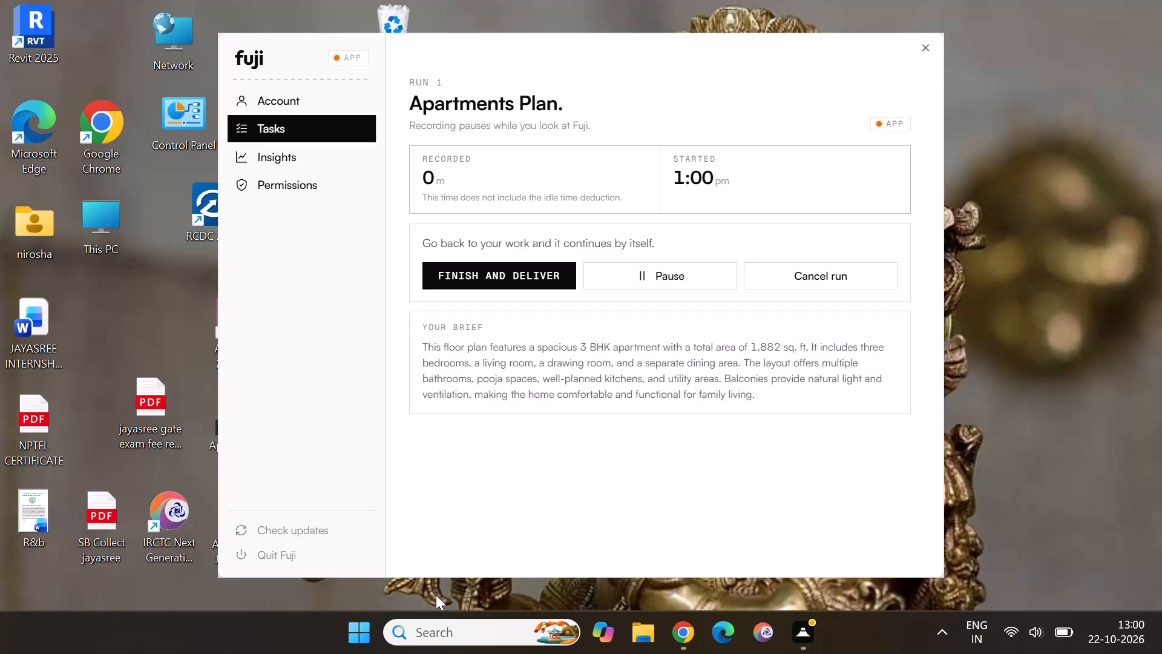
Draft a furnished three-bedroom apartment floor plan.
Search the computer for "auto" and launch AutoCAD 2025 - English.
click(454, 621)
key(a)
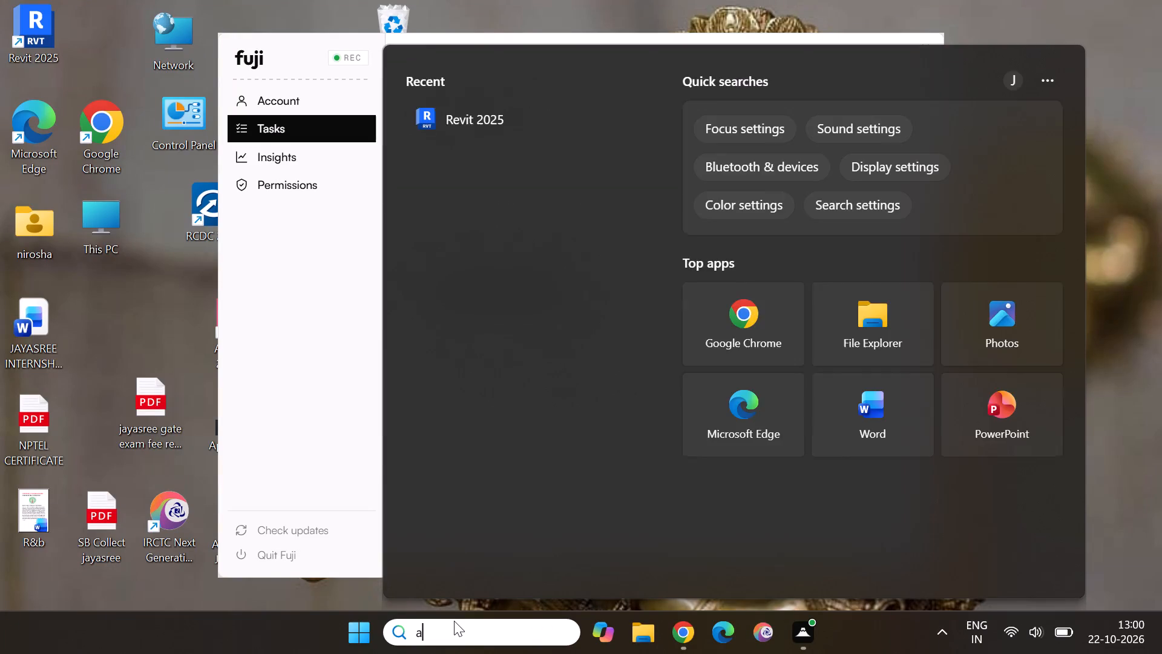
text(uto)
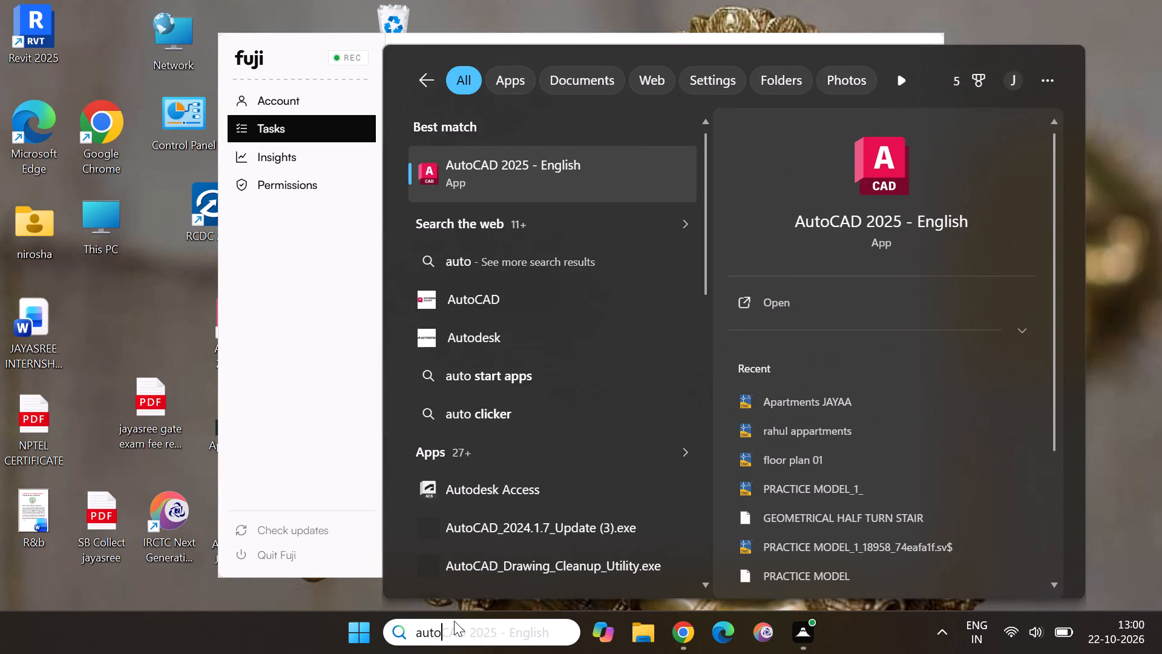
click(516, 160)
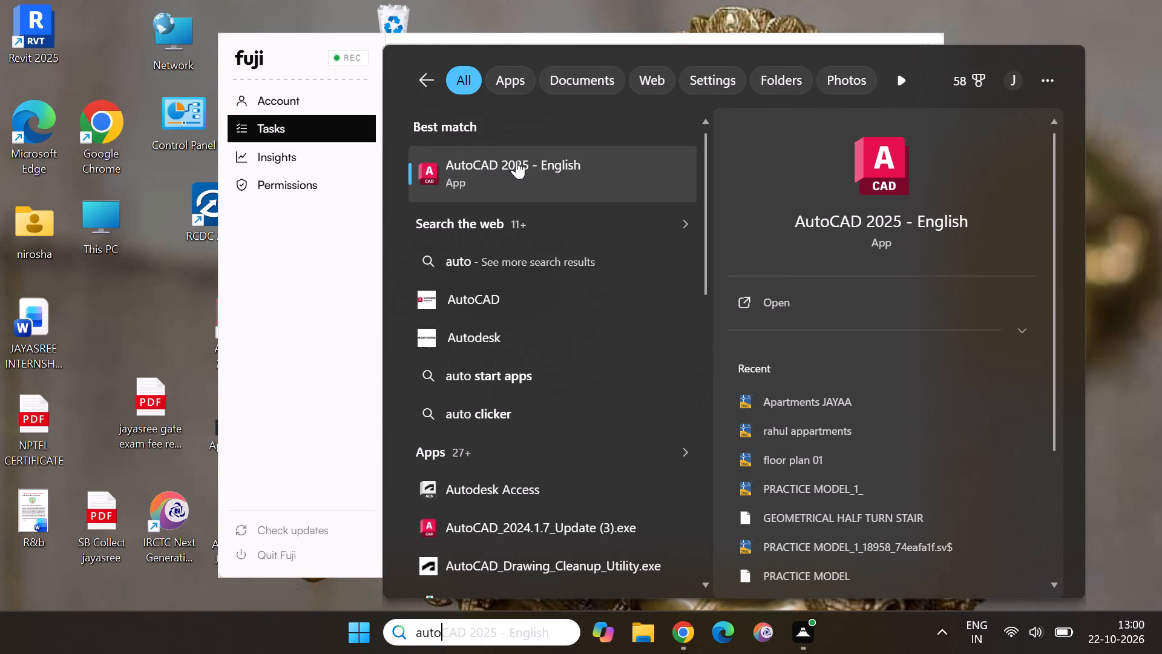
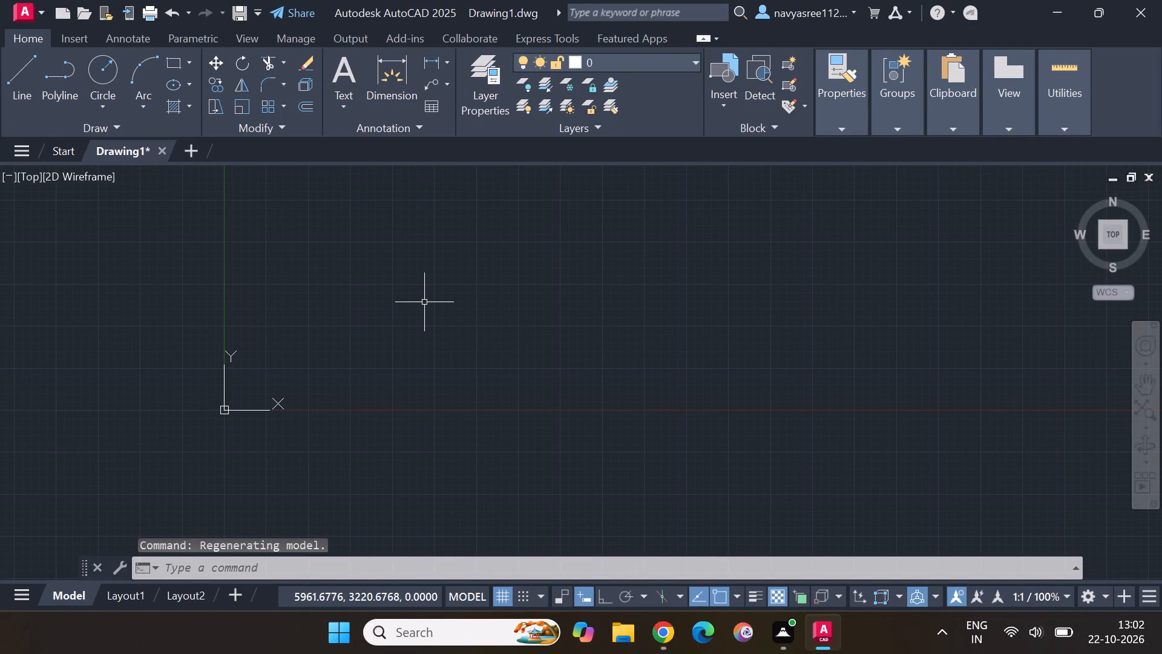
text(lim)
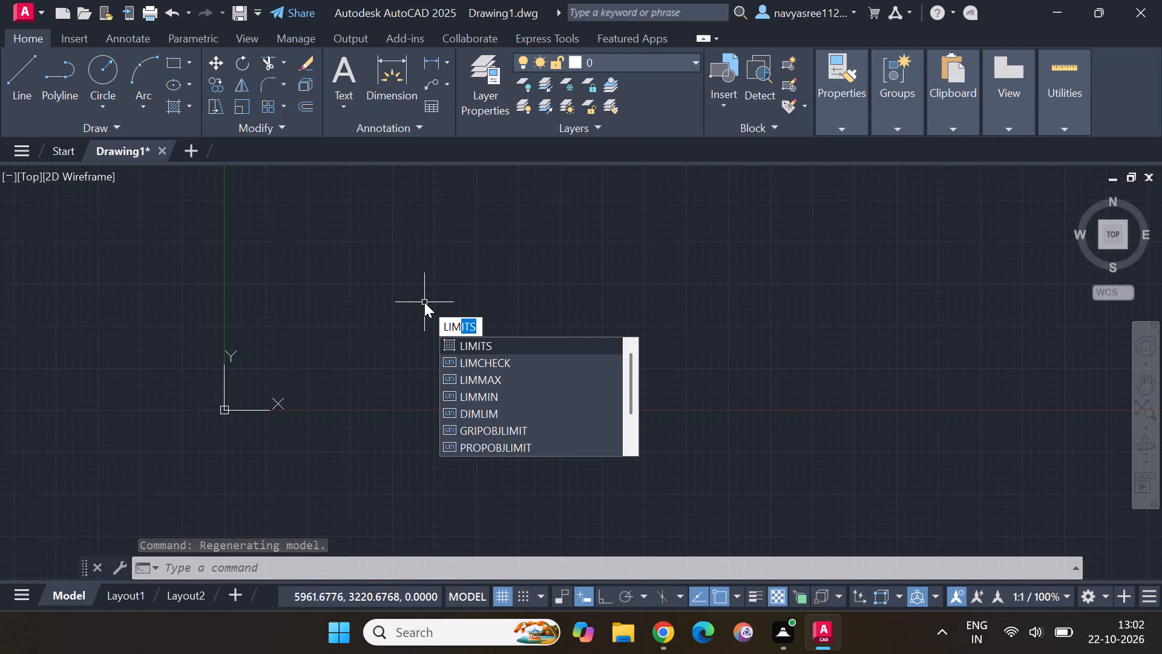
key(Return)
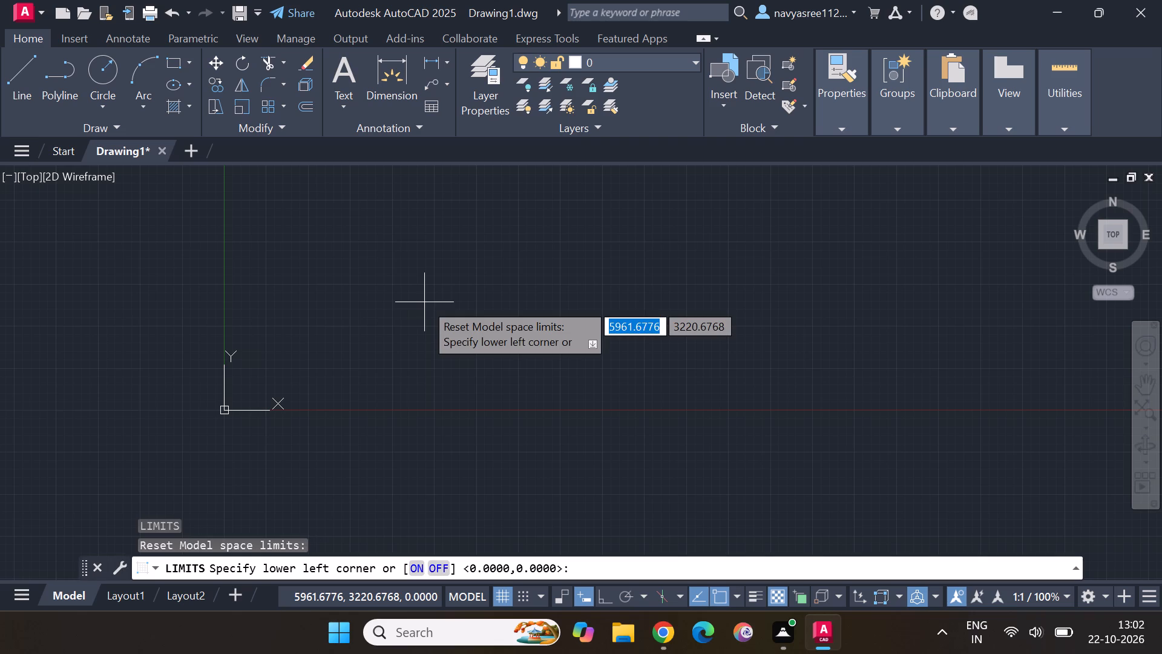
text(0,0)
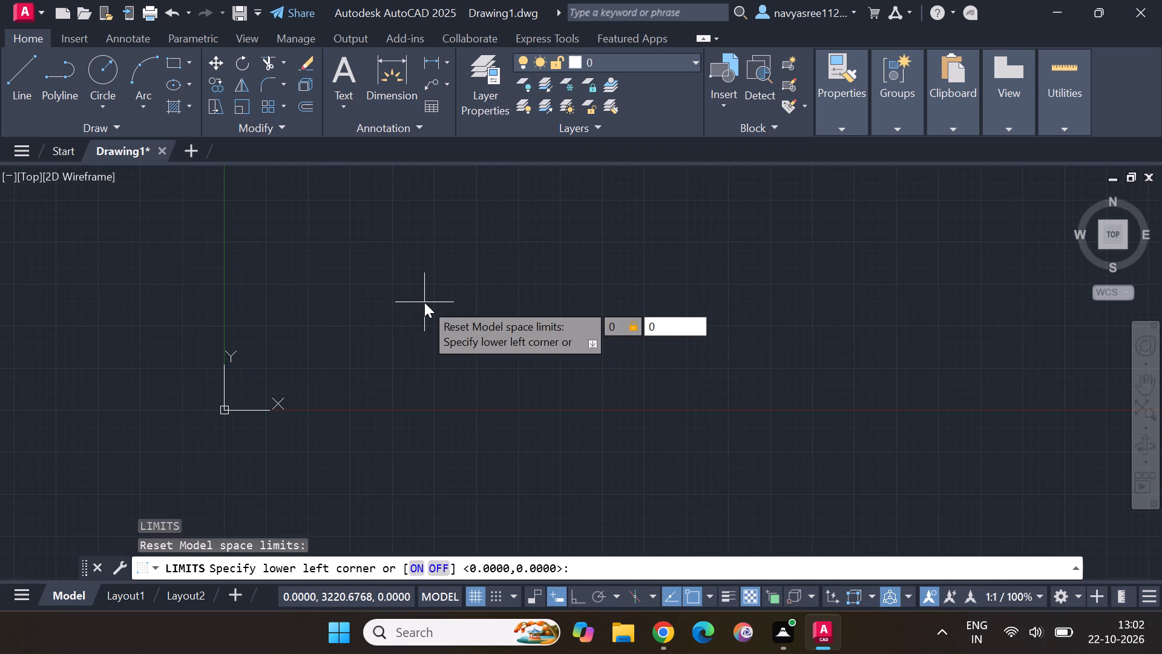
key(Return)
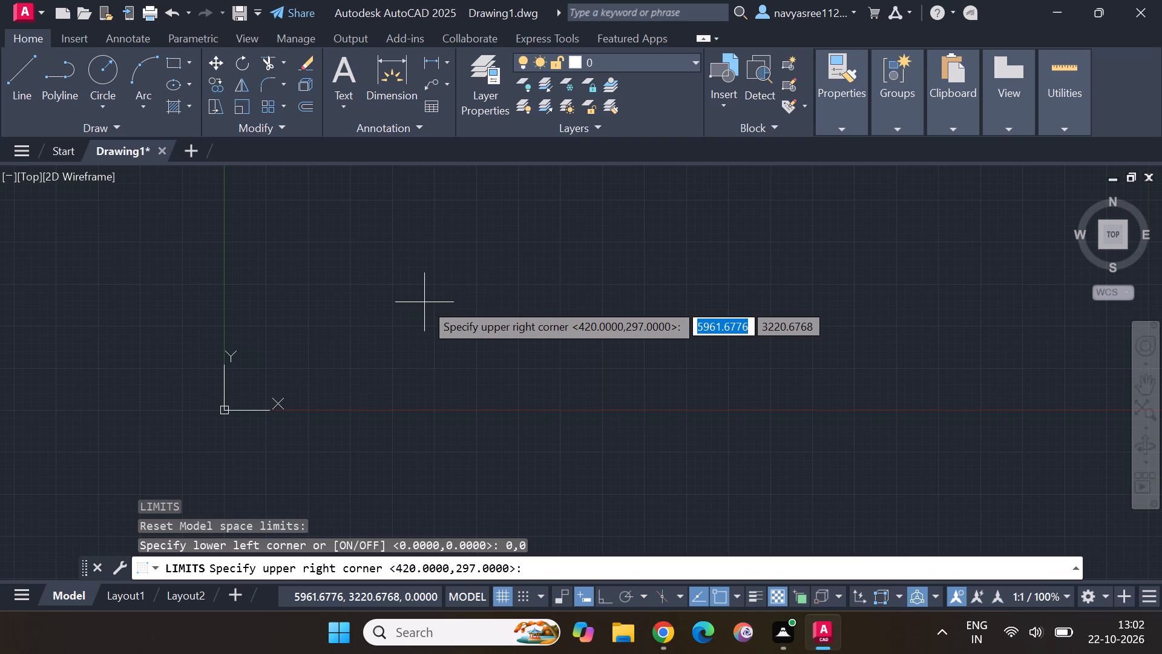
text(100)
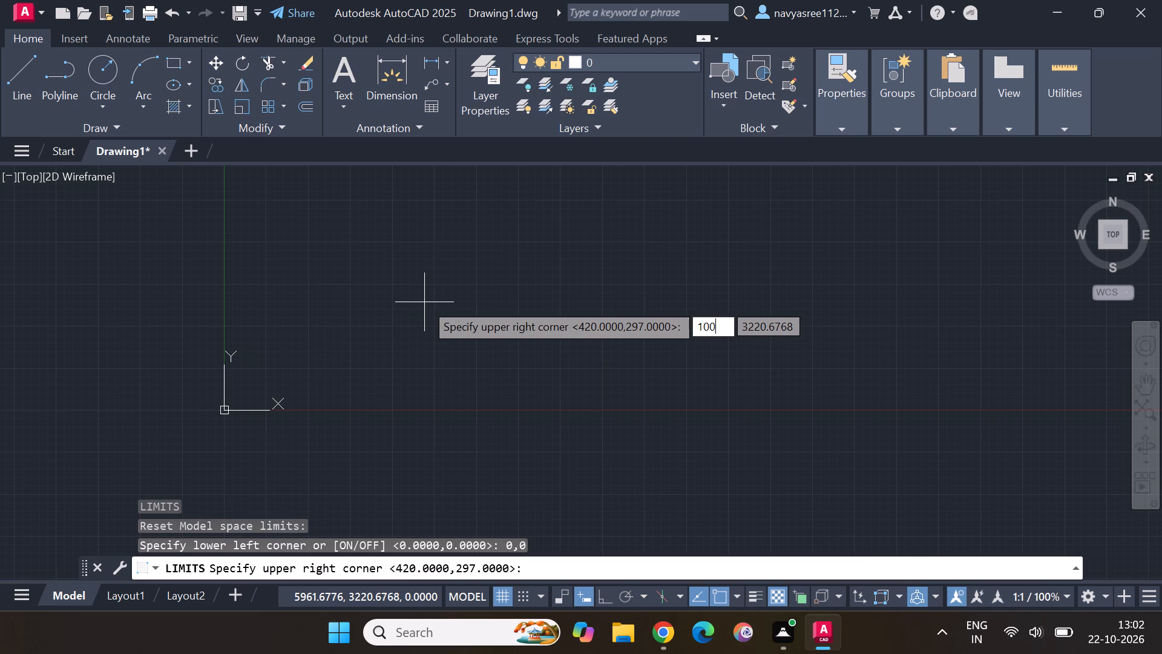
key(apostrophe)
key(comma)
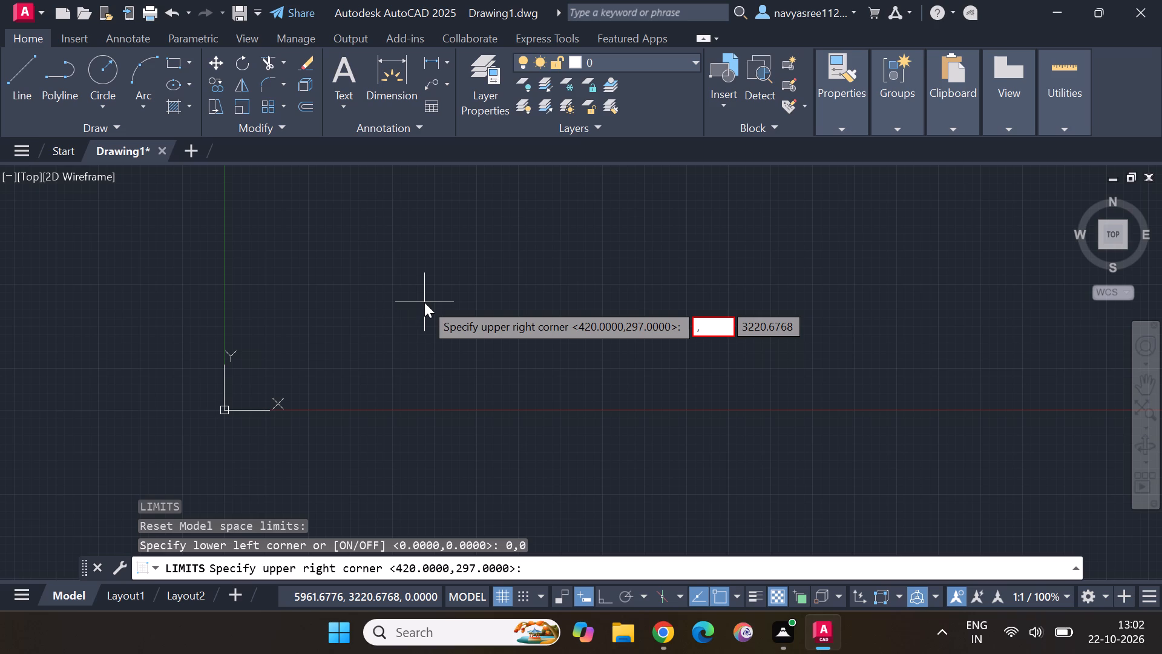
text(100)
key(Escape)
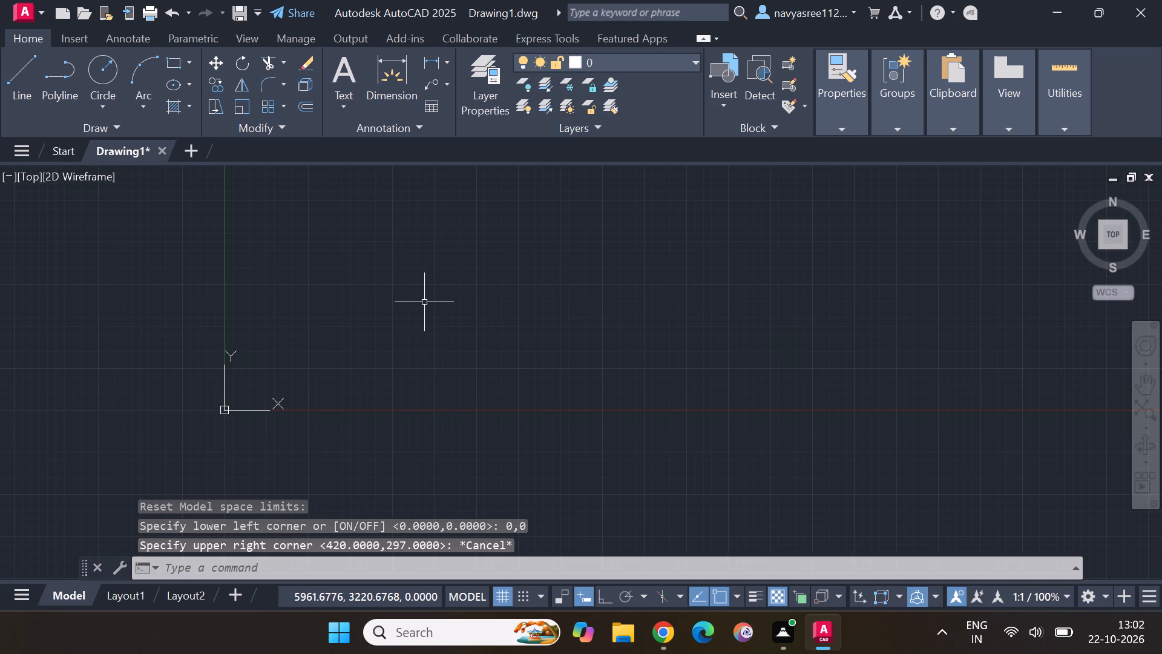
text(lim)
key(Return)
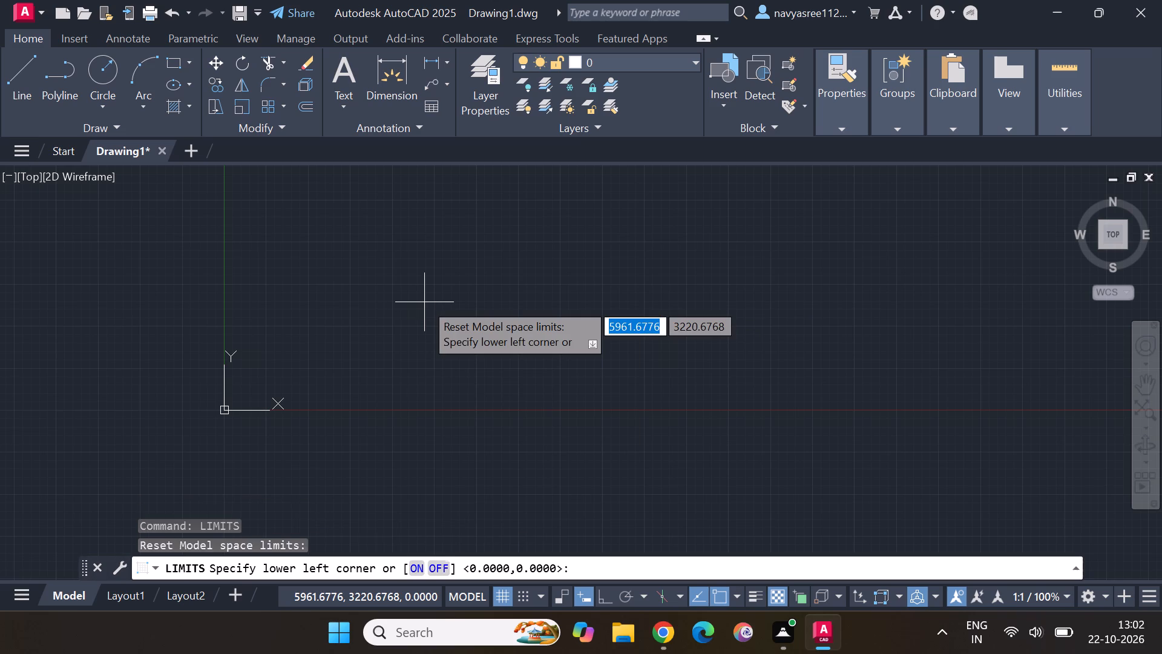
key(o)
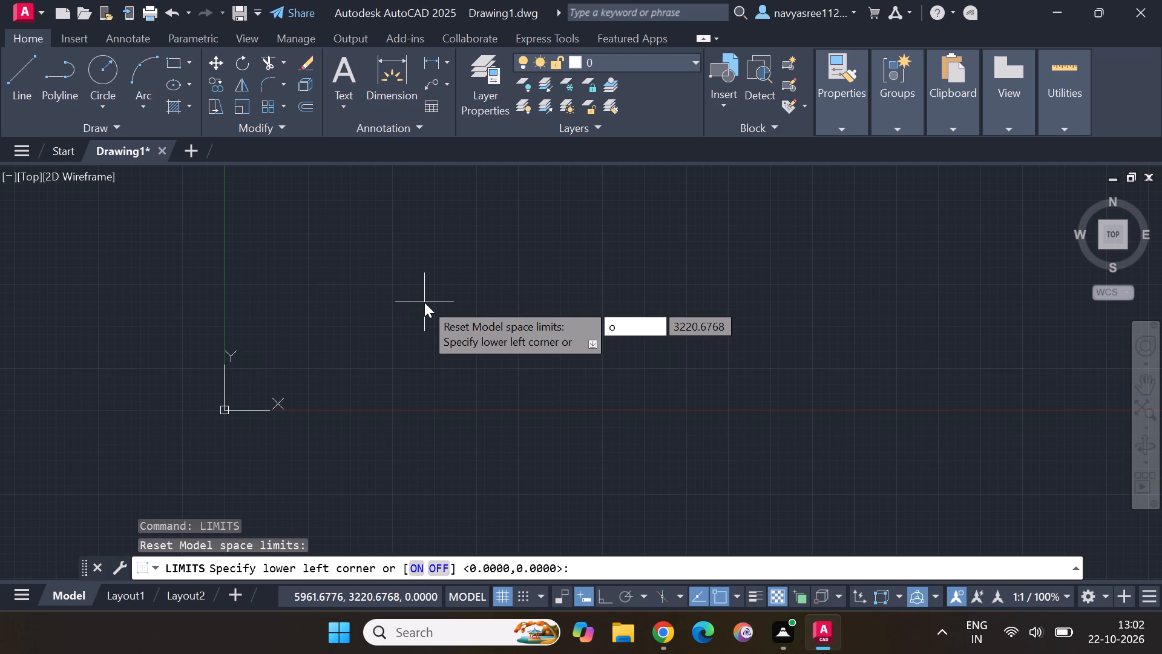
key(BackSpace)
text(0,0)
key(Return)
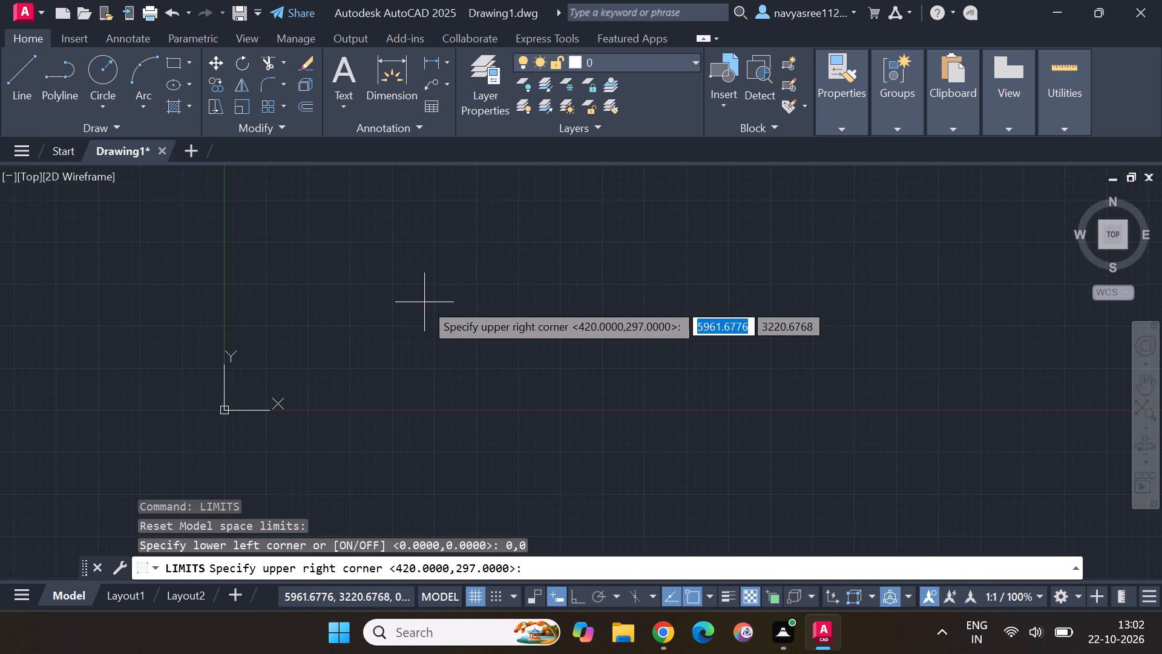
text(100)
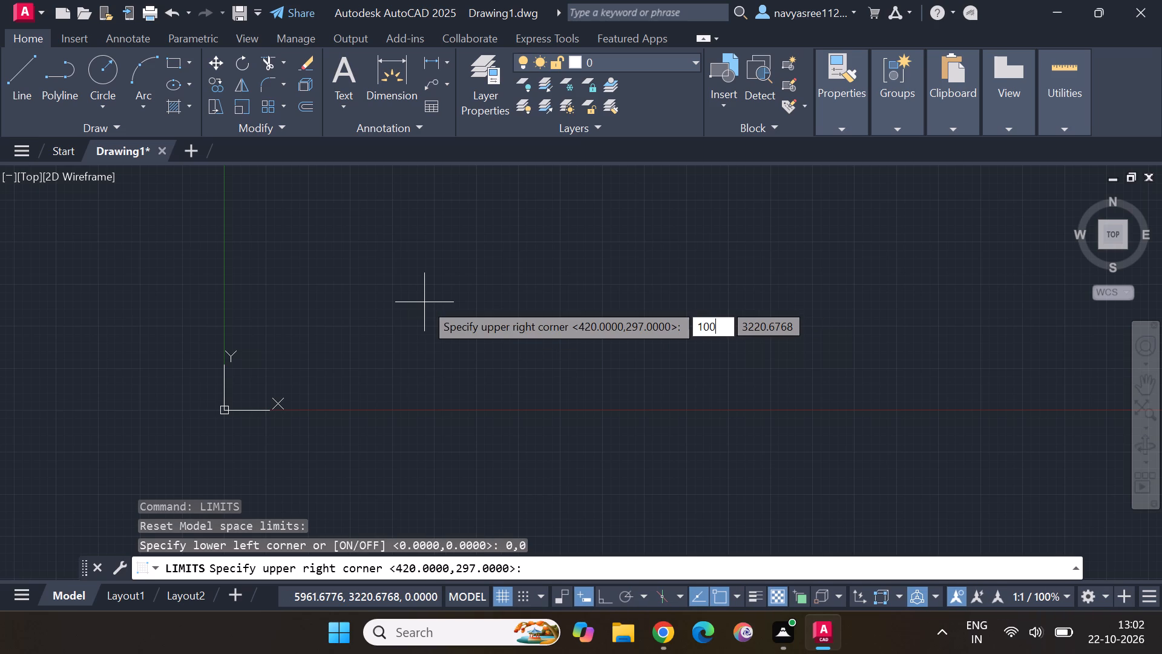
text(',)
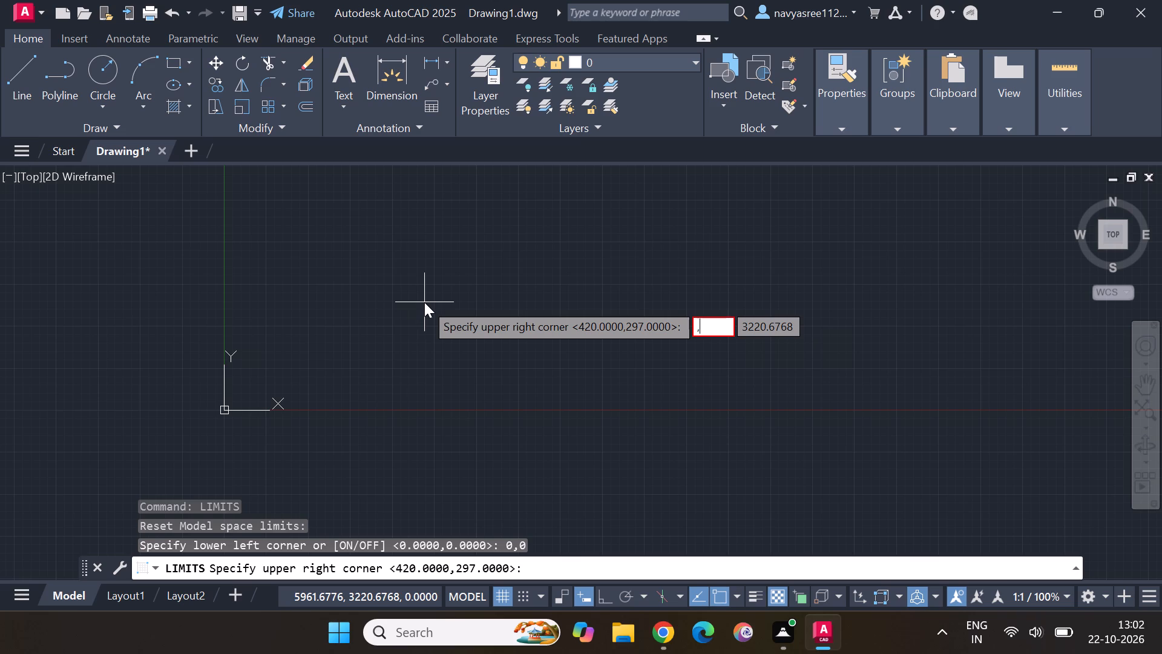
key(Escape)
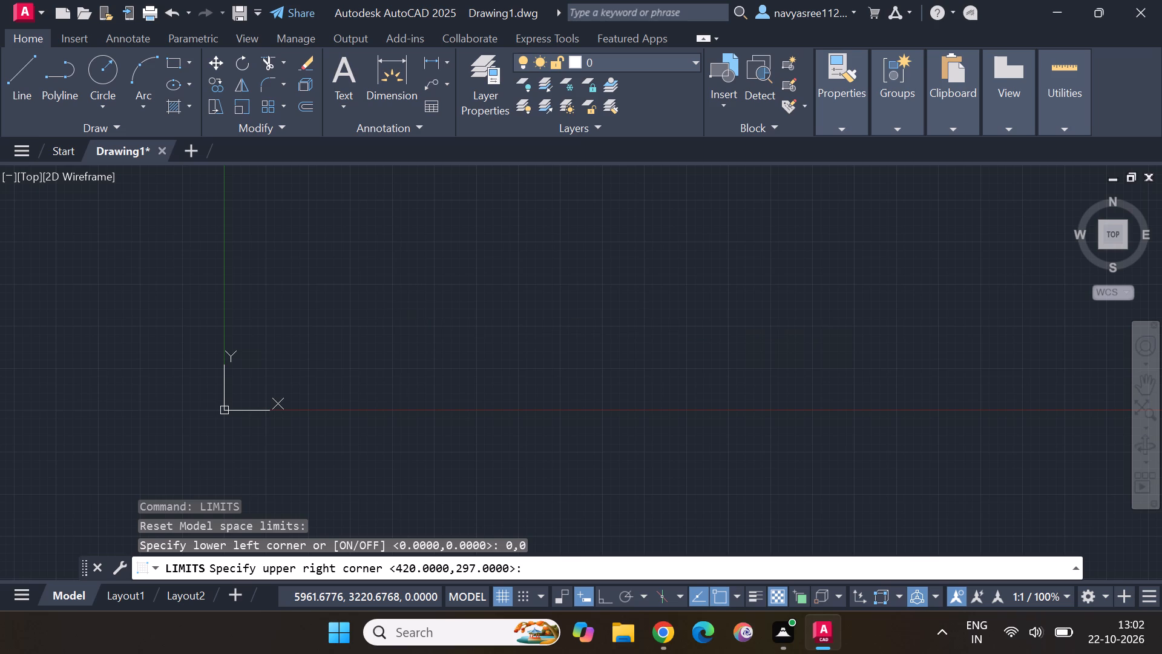
Set the model space limits from 0,0 to 1000,1000 and zoom to all of the drawing area.
text(lim)
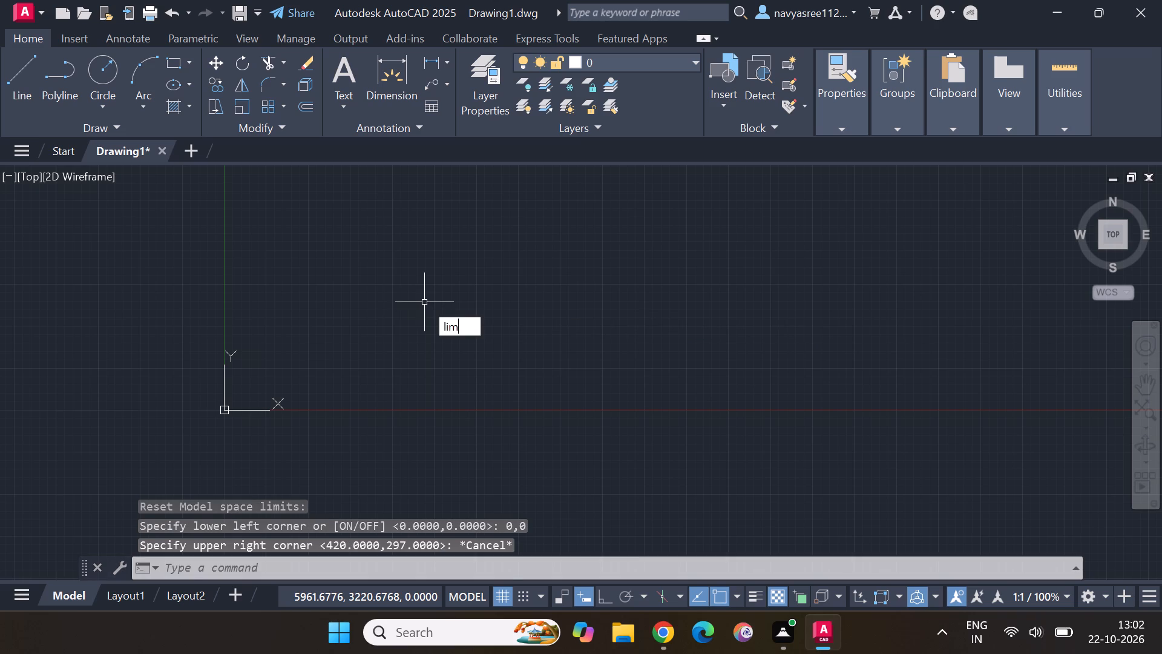
key(Return)
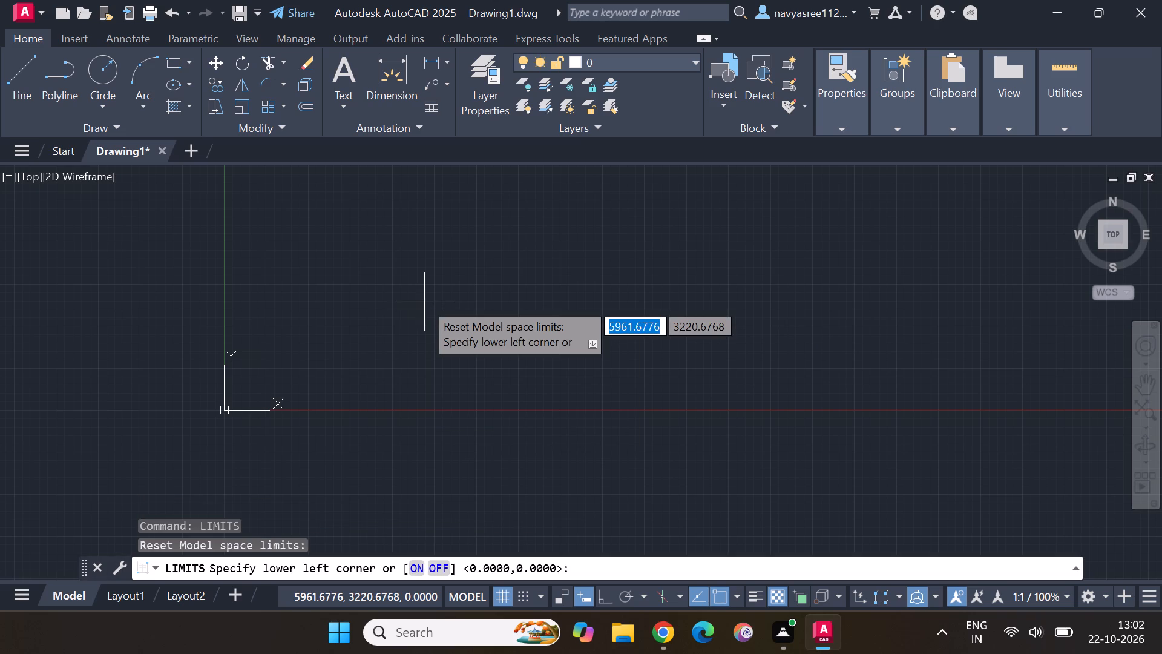
text(0,0)
key(Return)
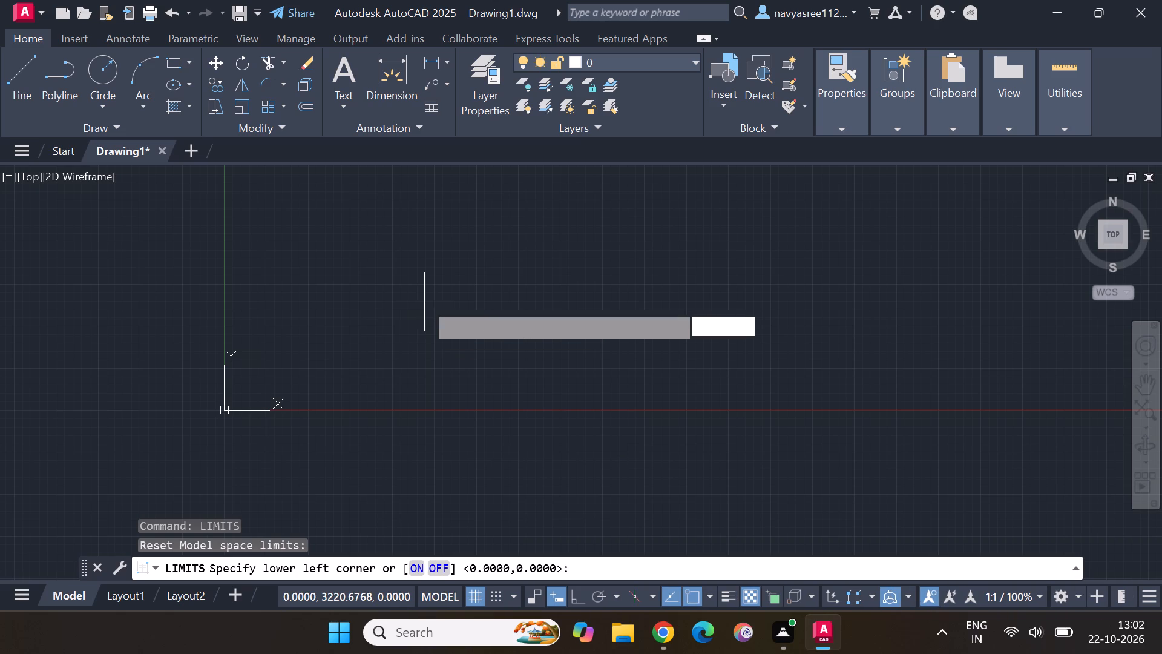
text(1000)
key(BackSpace)
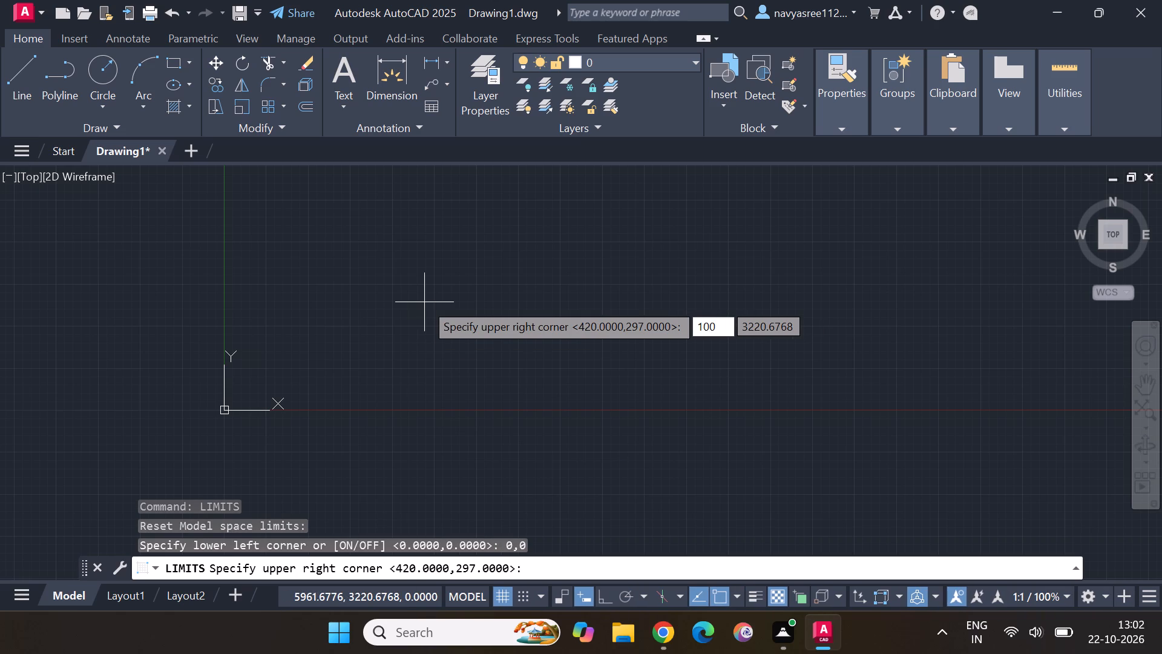
key(0)
key(comma)
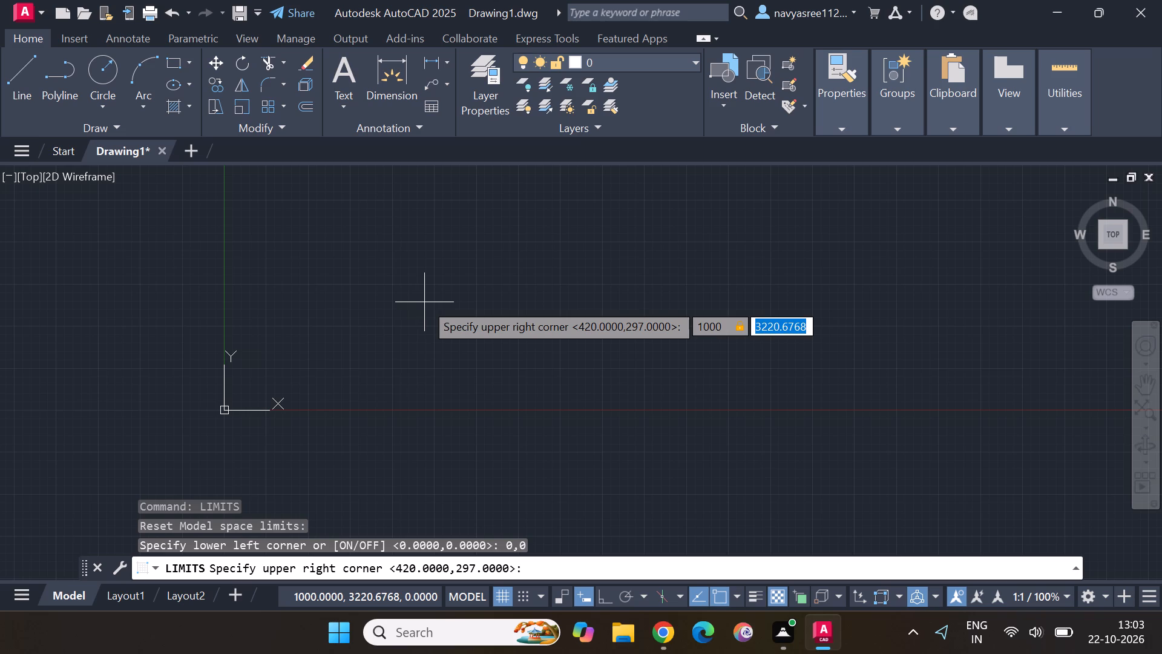
text(1o)
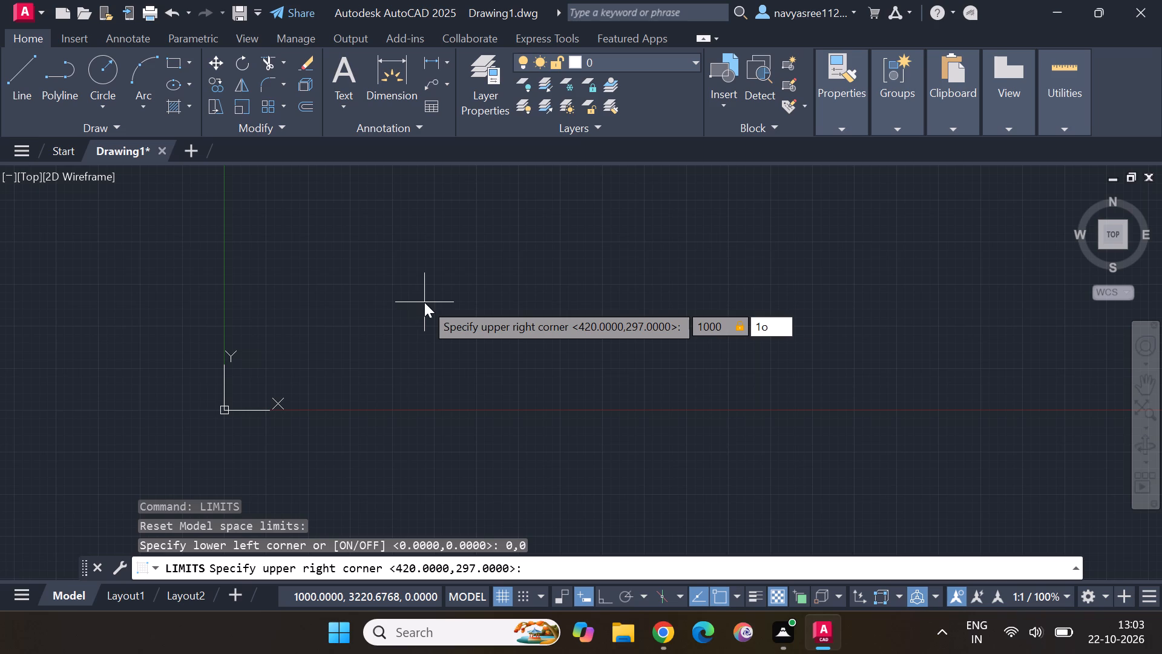
text(\00)
key(BackSpace)
key(BackSpace)
key(BackSpace)
key(BackSpace)
text(000)
key(Return)
key(z)
key(Return)
key(a)
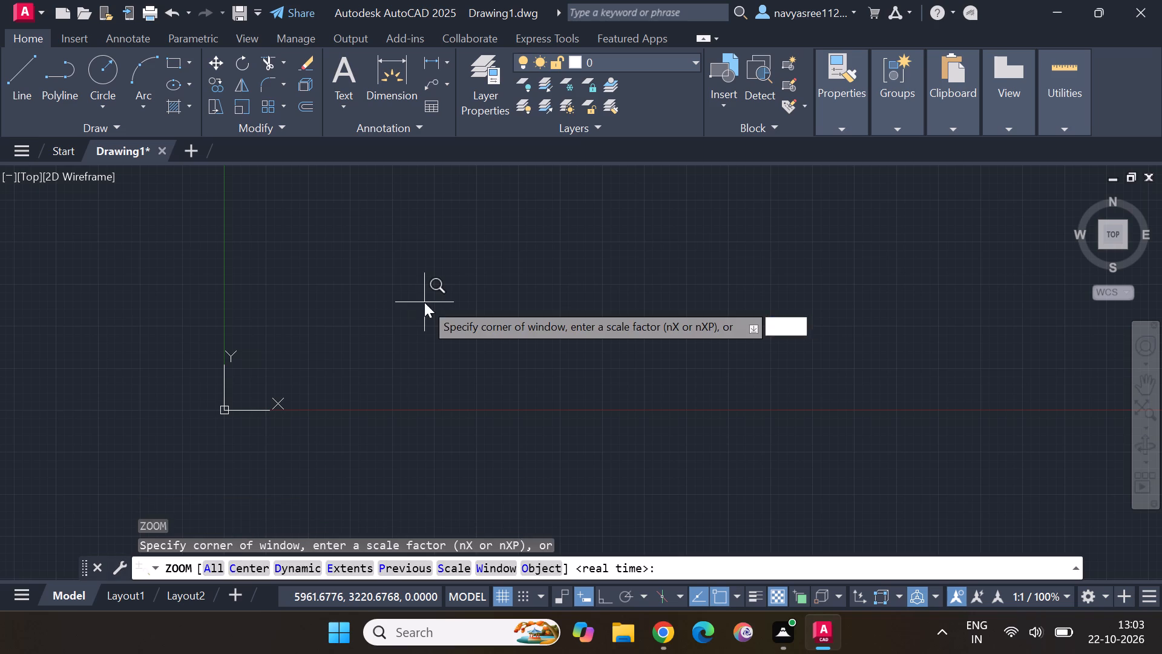
key(Return)
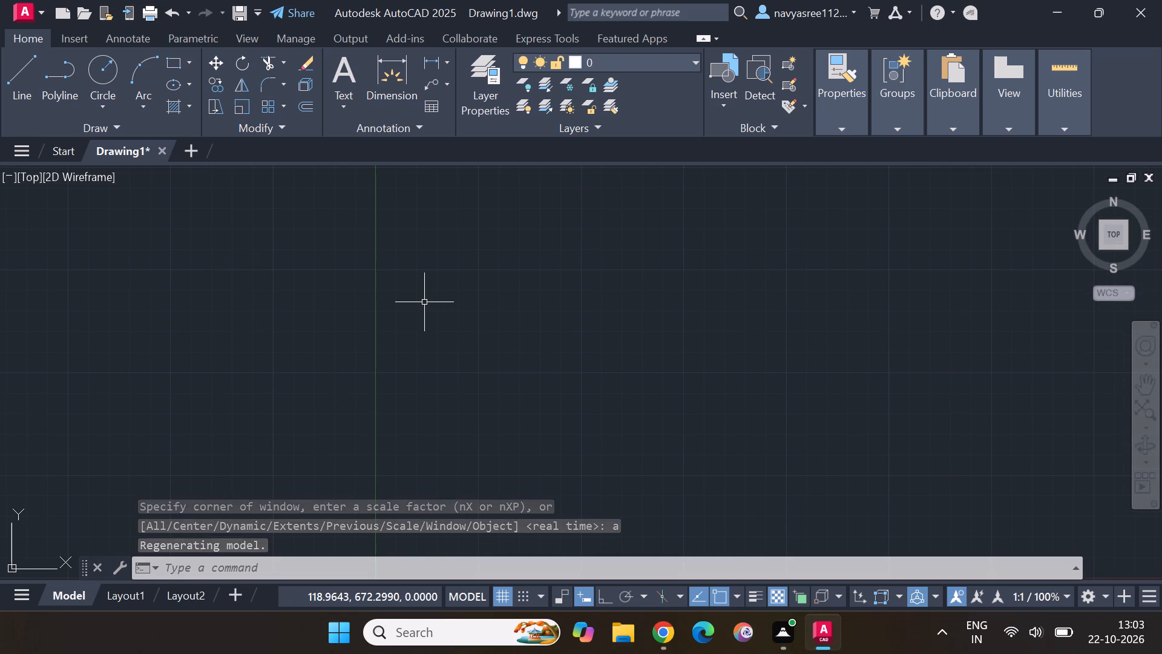
Configure the drawing units to Engineering length with 0'-0.0" precision and an insertion scale of Inches.
text(un)
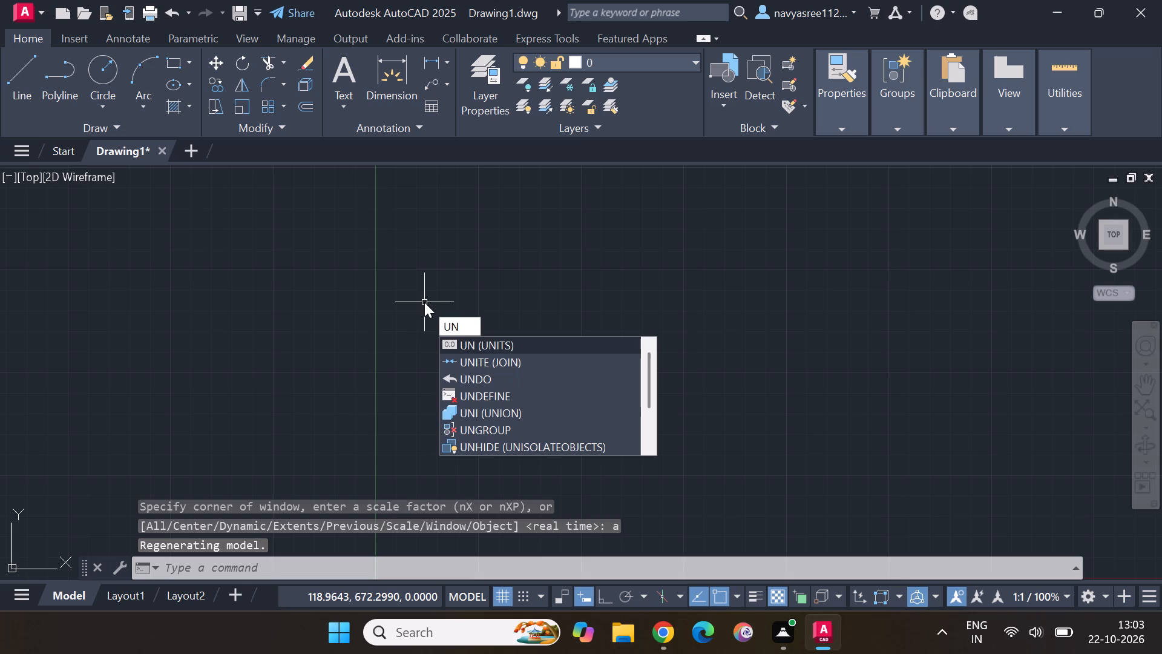
key(Return)
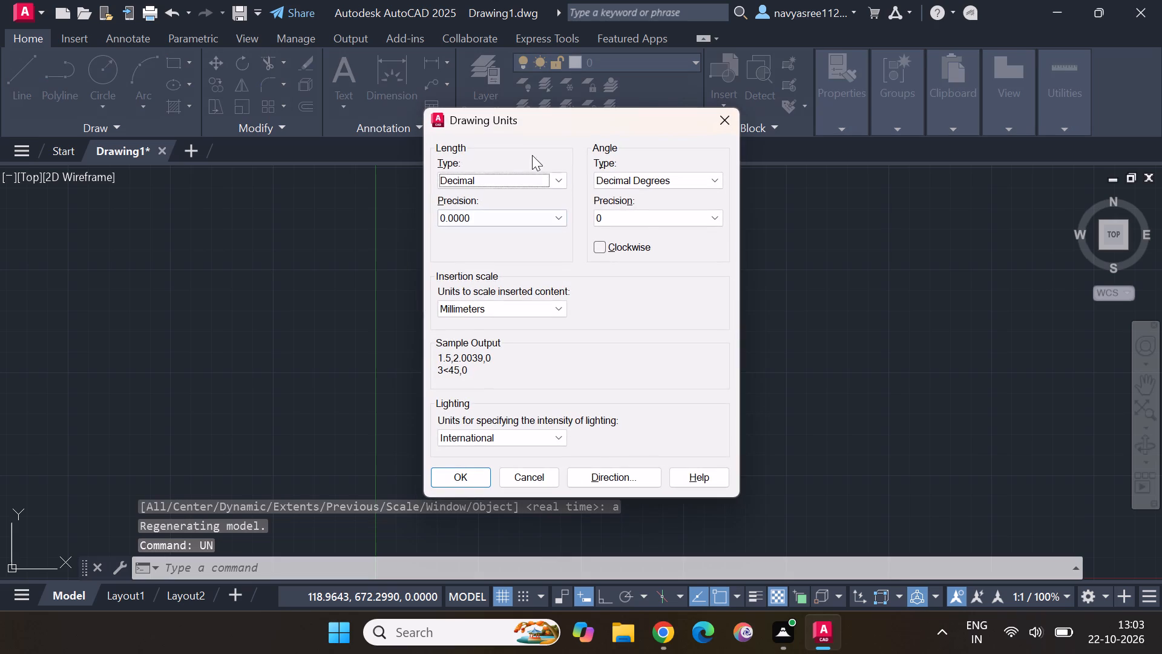
click(528, 183)
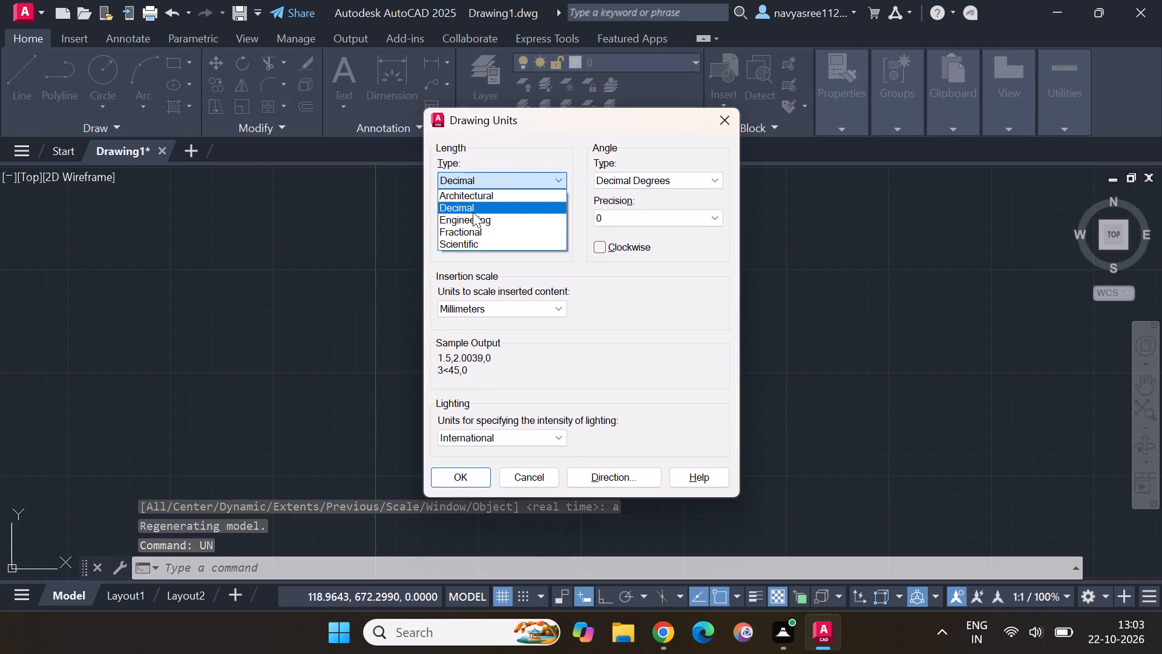
click(464, 225)
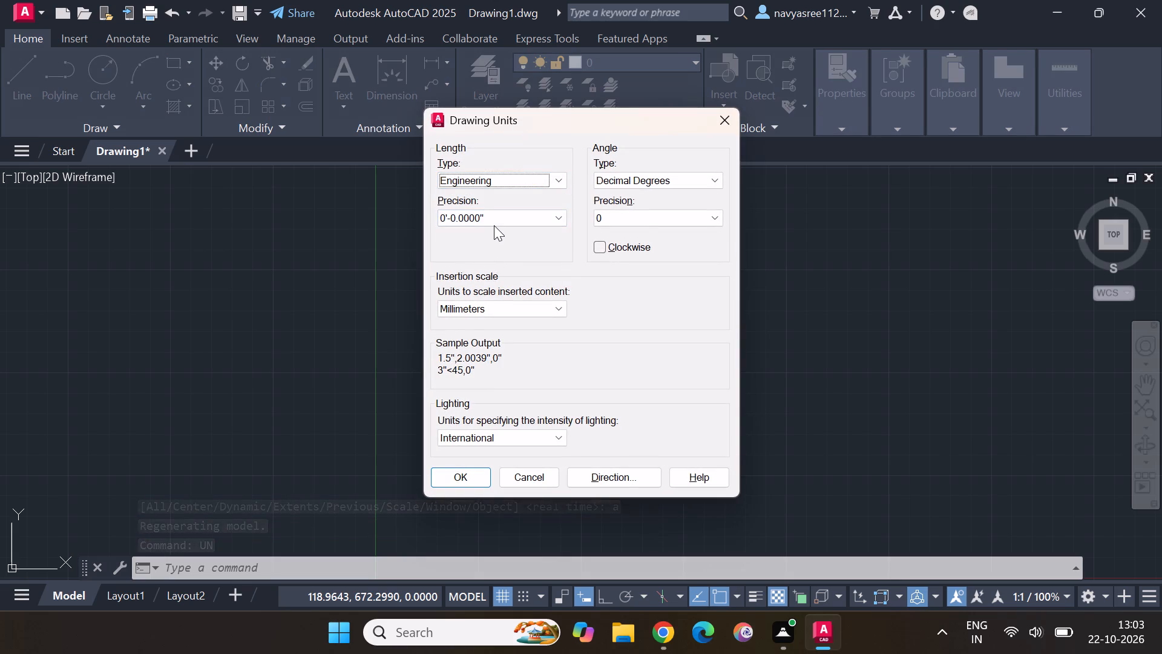
click(494, 223)
click(487, 243)
click(486, 317)
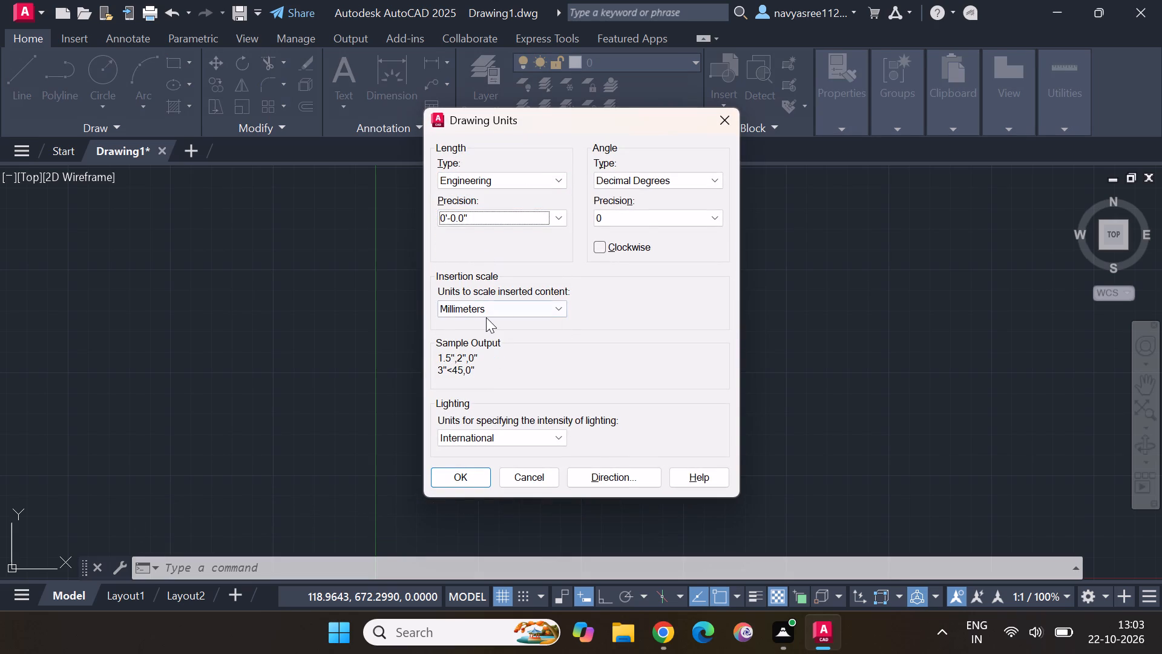
click(486, 312)
click(470, 338)
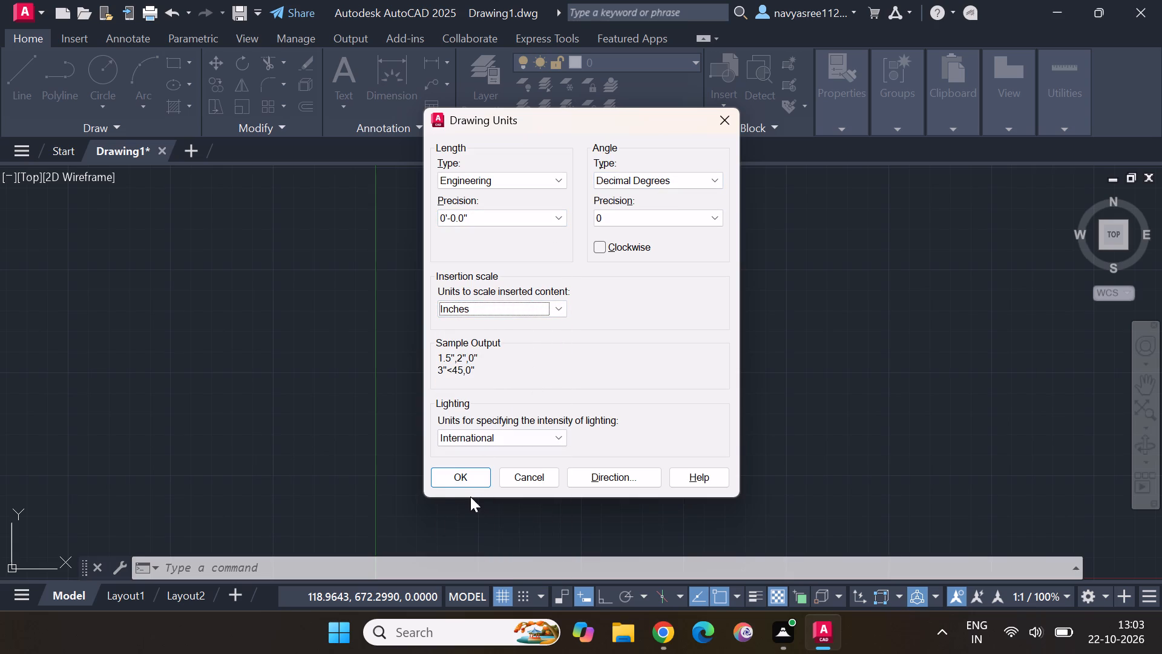
click(459, 480)
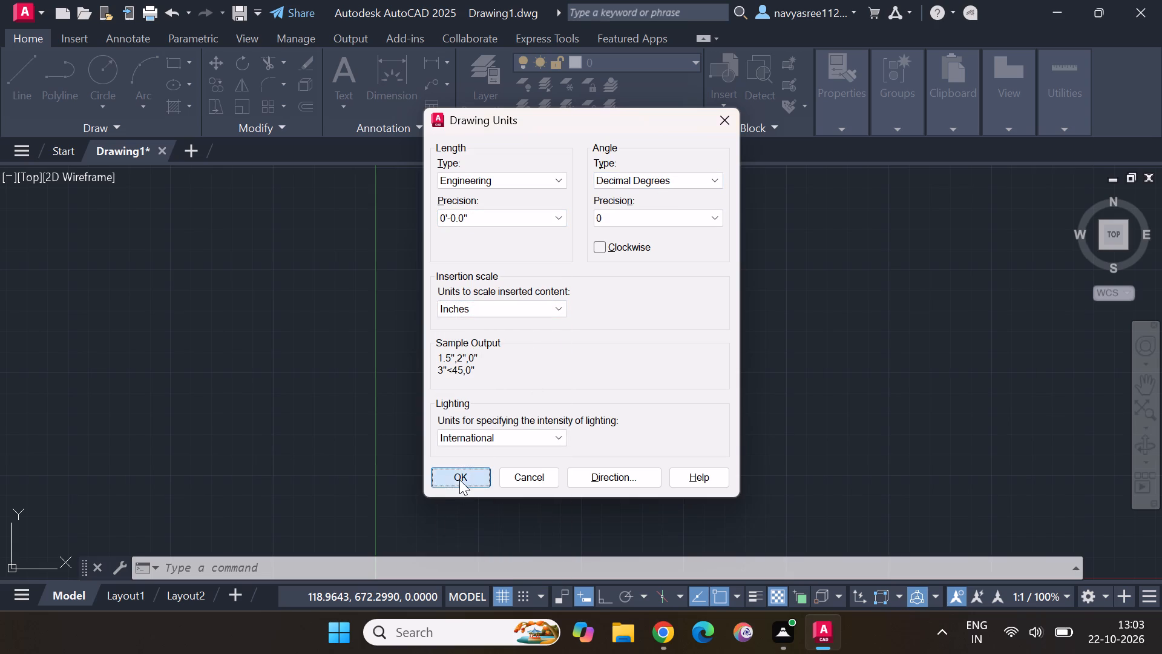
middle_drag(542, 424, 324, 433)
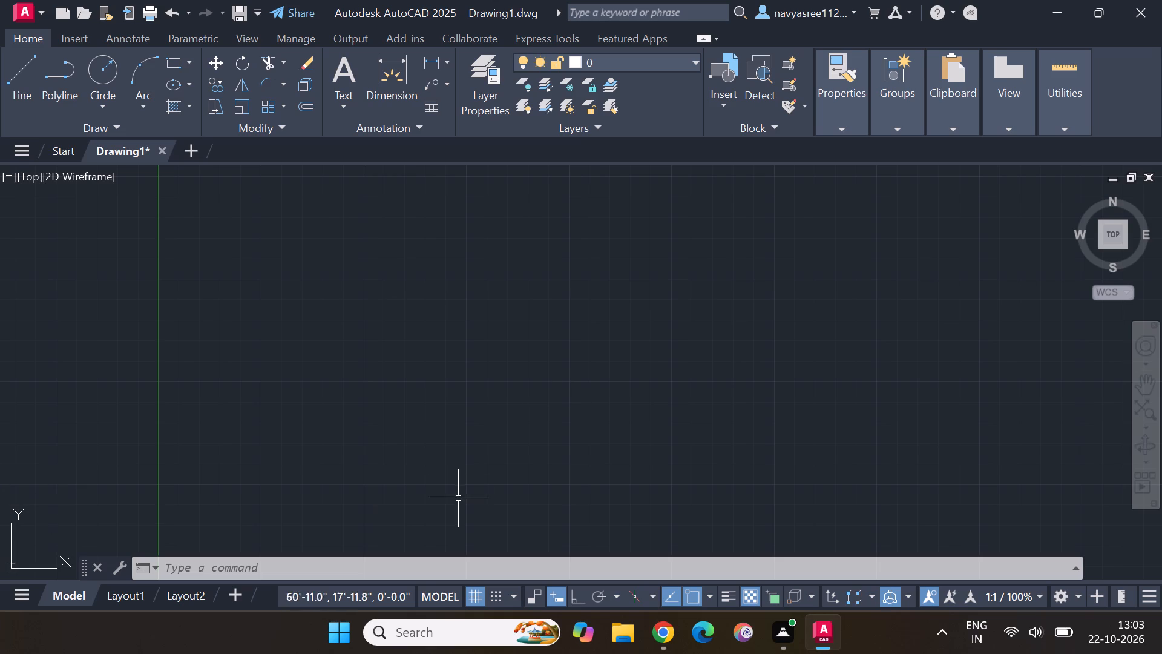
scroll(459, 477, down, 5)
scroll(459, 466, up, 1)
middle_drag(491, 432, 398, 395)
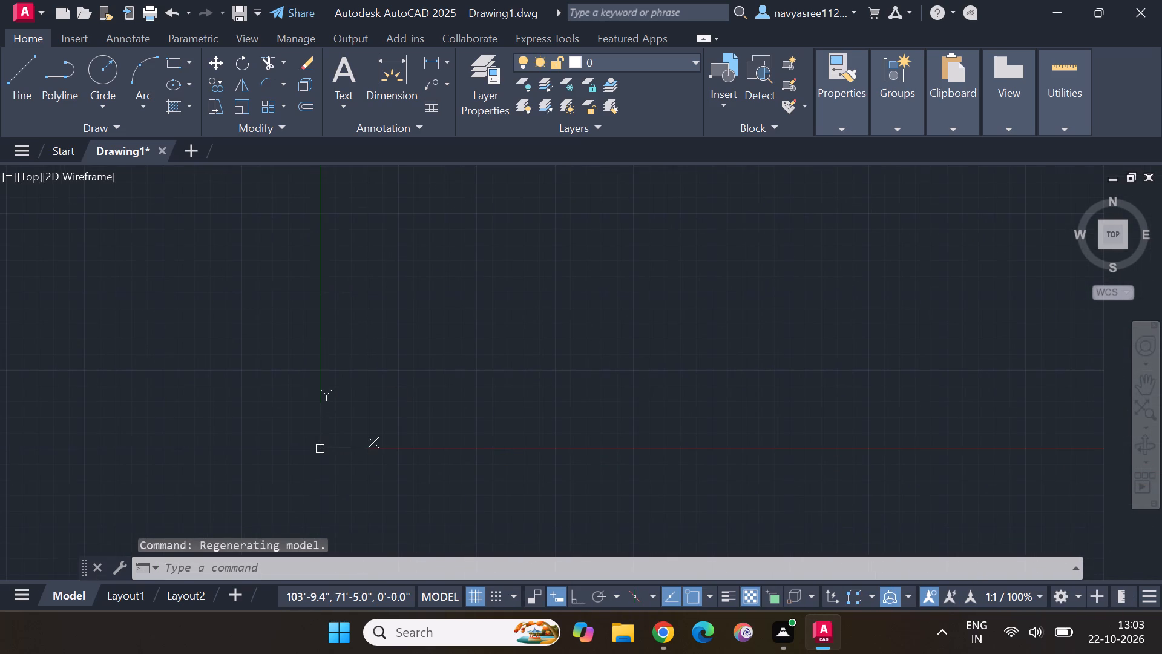
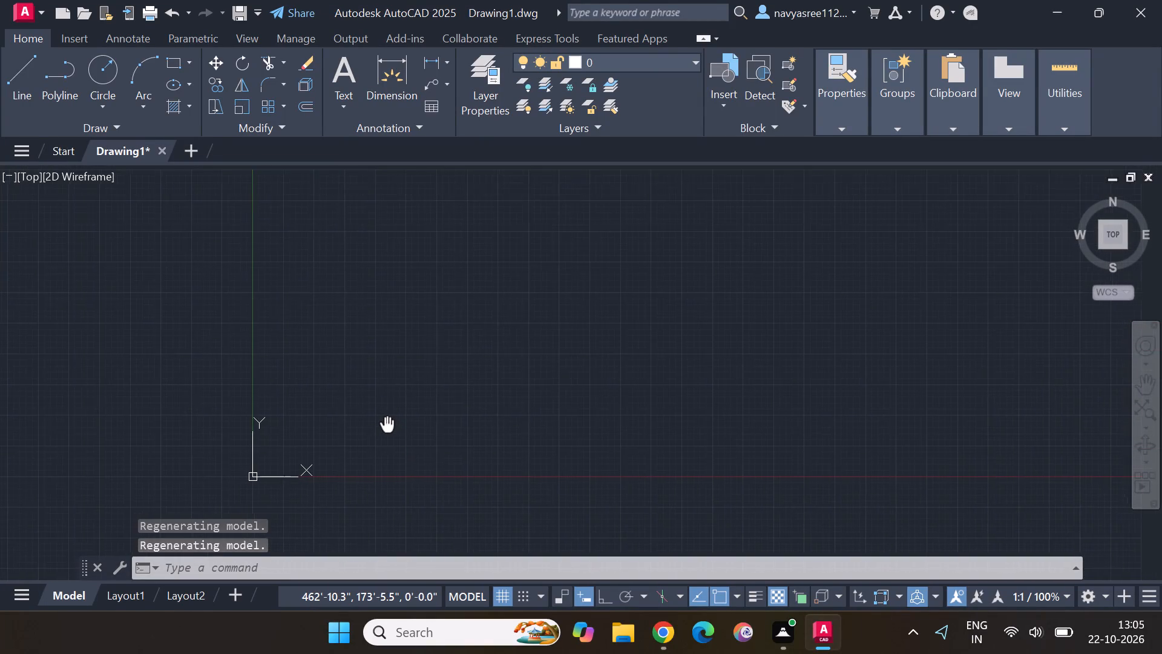
Start the Line command to begin drawing the floor plan in model space.
middle_drag(387, 426, 374, 426)
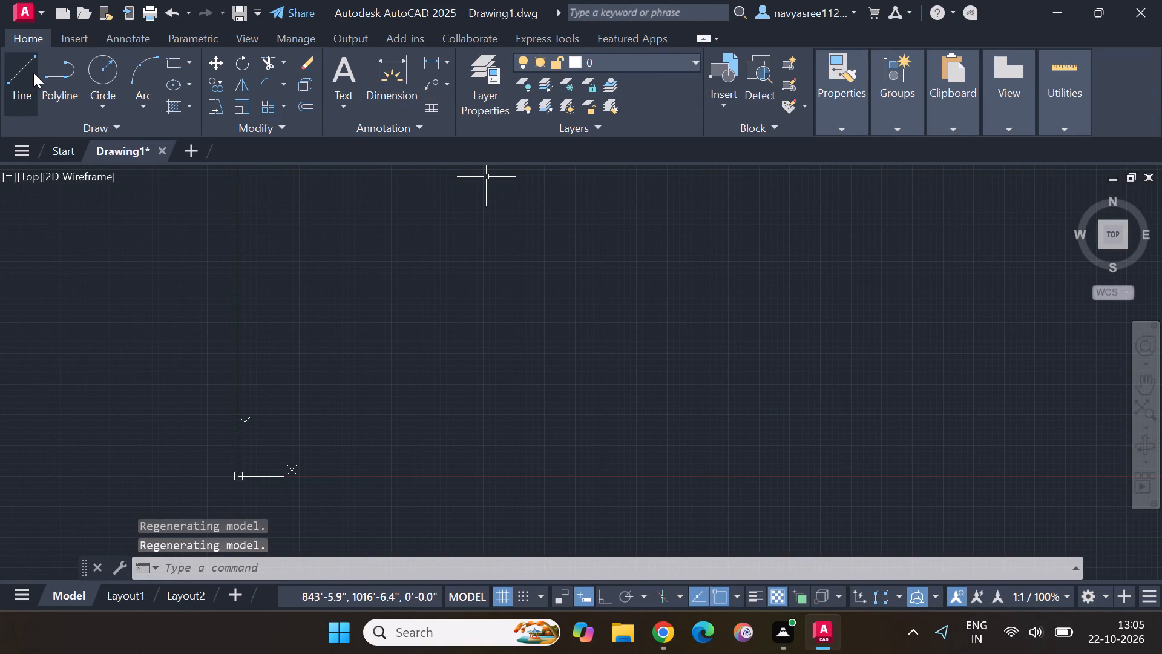
click(19, 67)
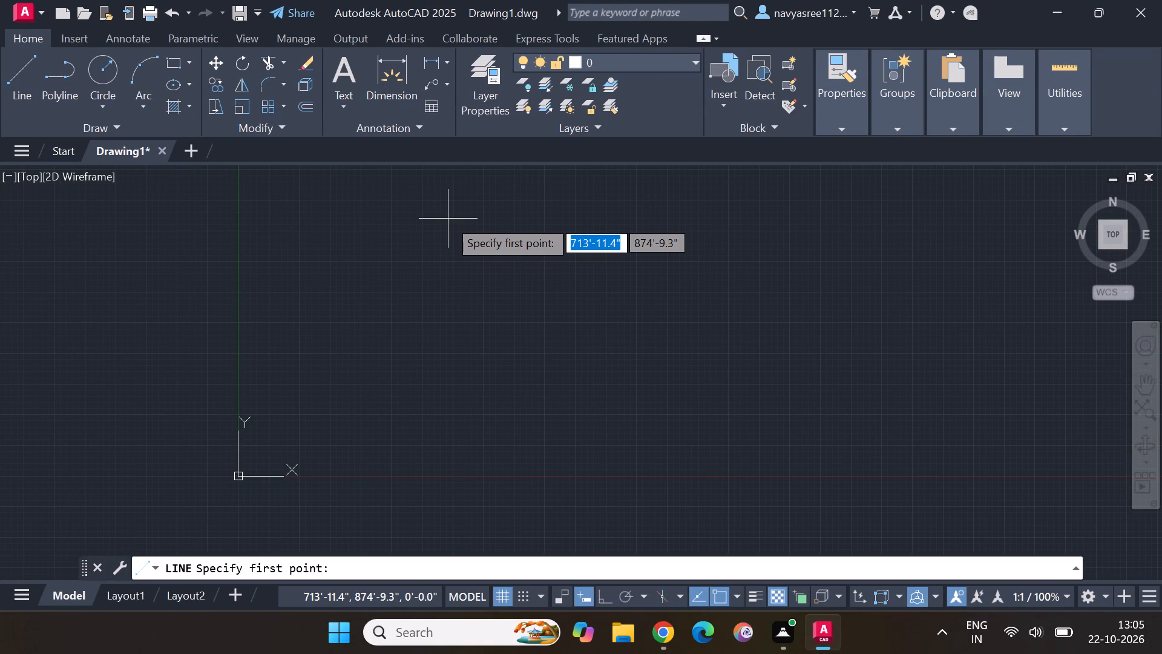
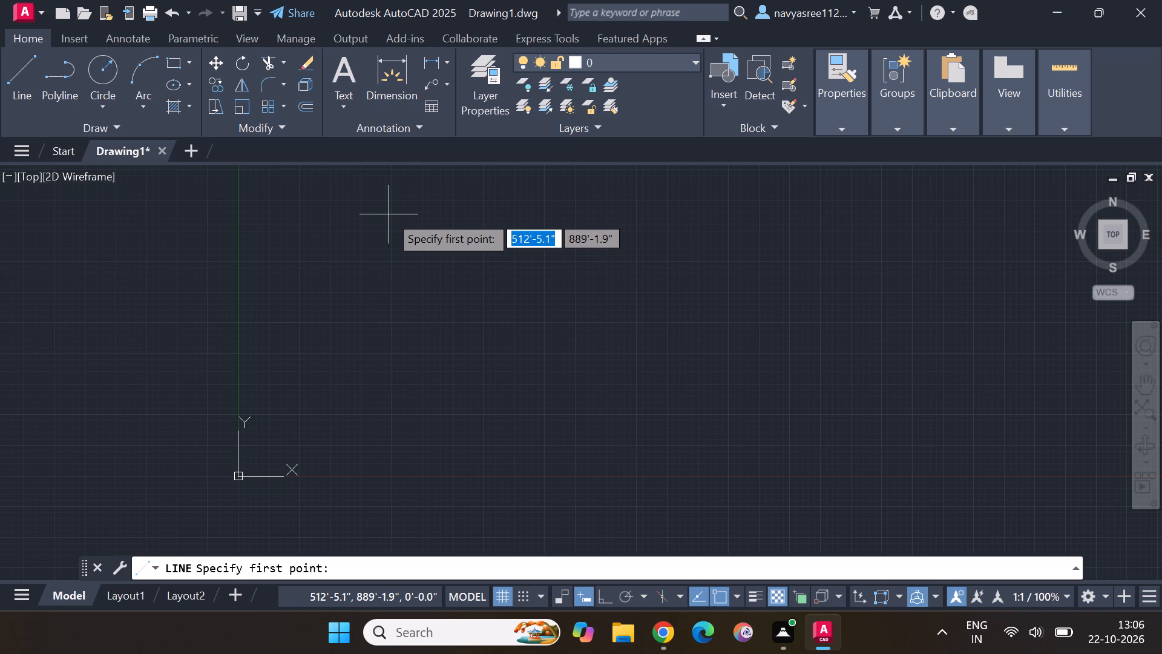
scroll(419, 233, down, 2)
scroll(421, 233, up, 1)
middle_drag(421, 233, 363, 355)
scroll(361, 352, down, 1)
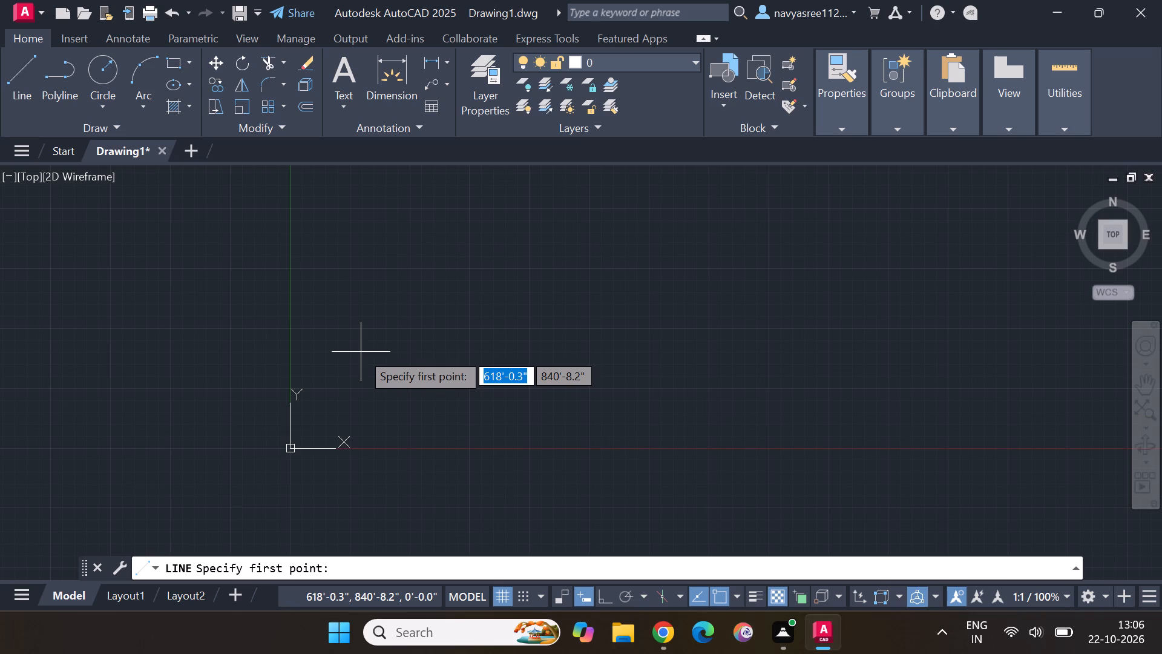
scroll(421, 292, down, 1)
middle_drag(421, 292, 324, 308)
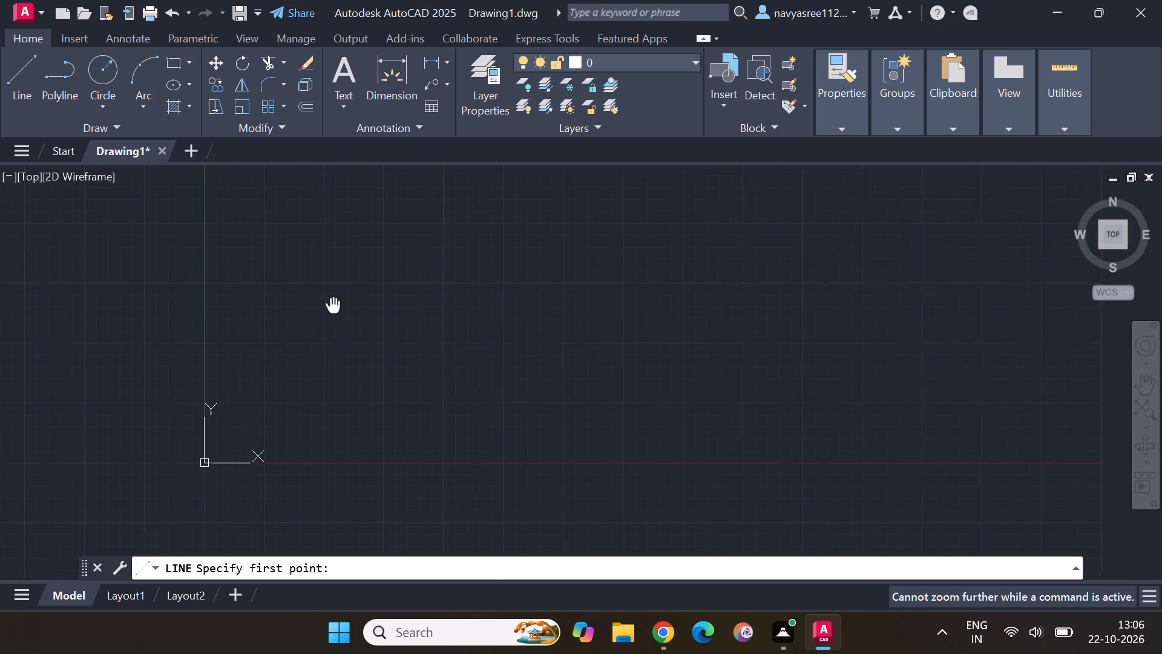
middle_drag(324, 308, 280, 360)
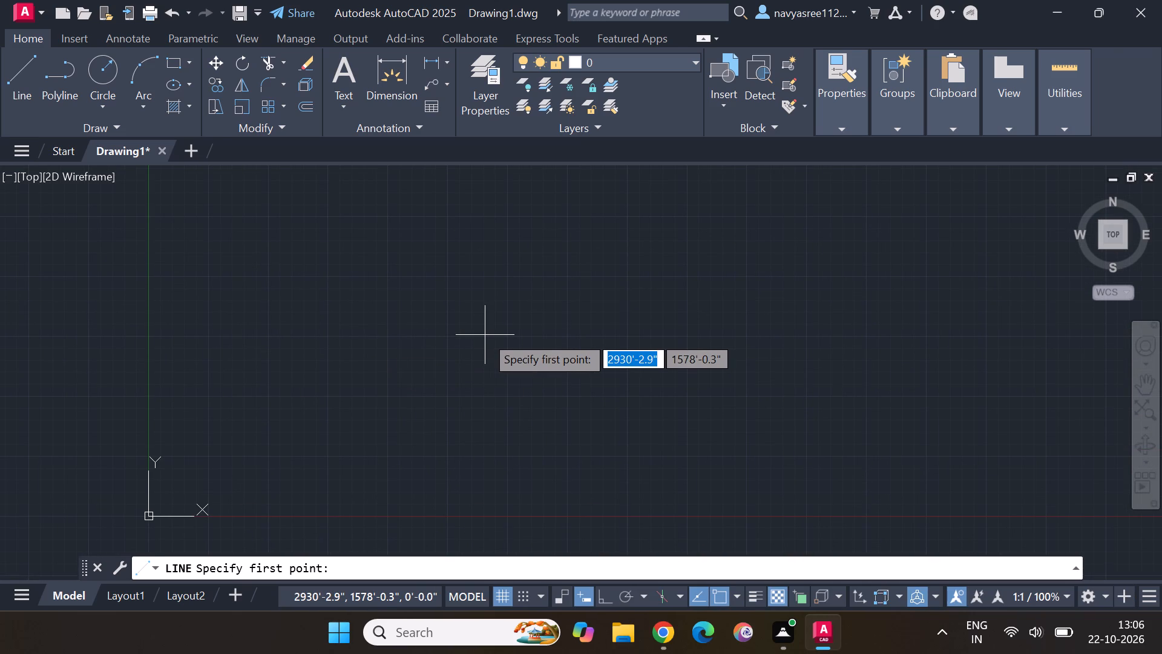
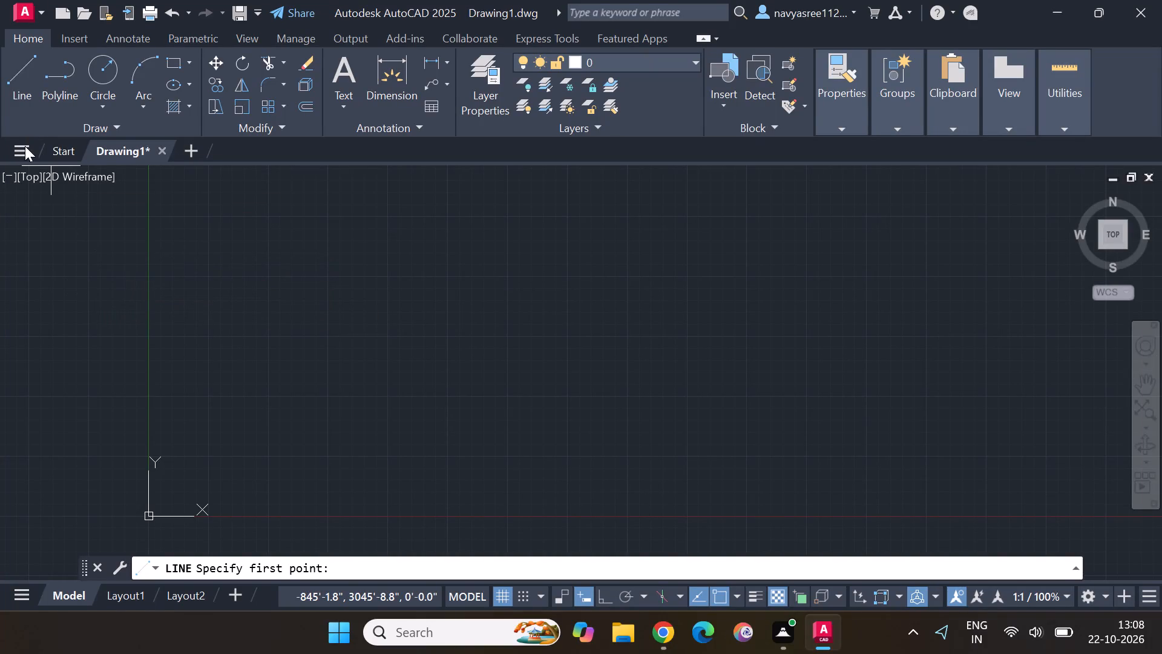
Begin a line in the empty drawing area and turn on Ortho mode.
click(25, 64)
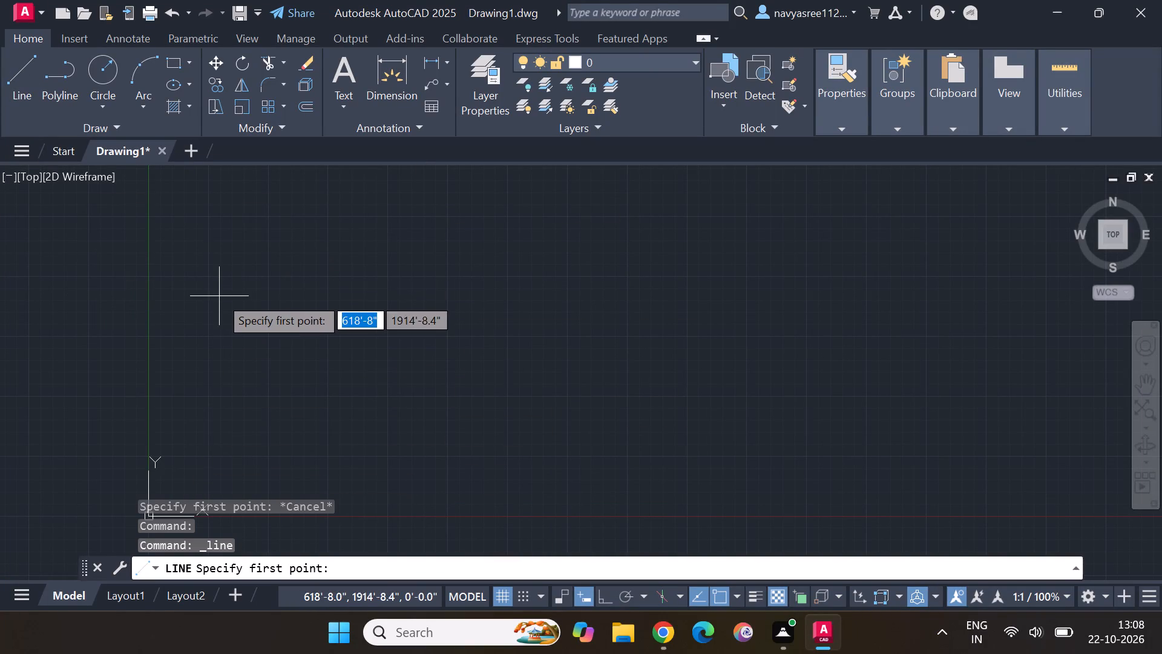
click(267, 277)
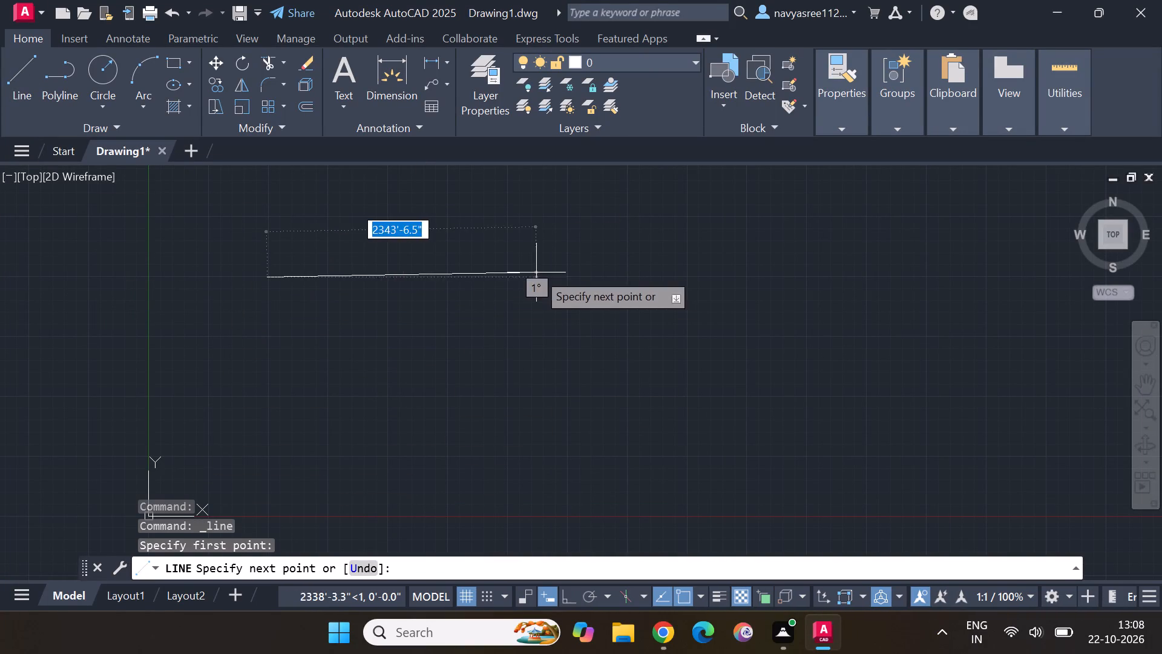
click(573, 596)
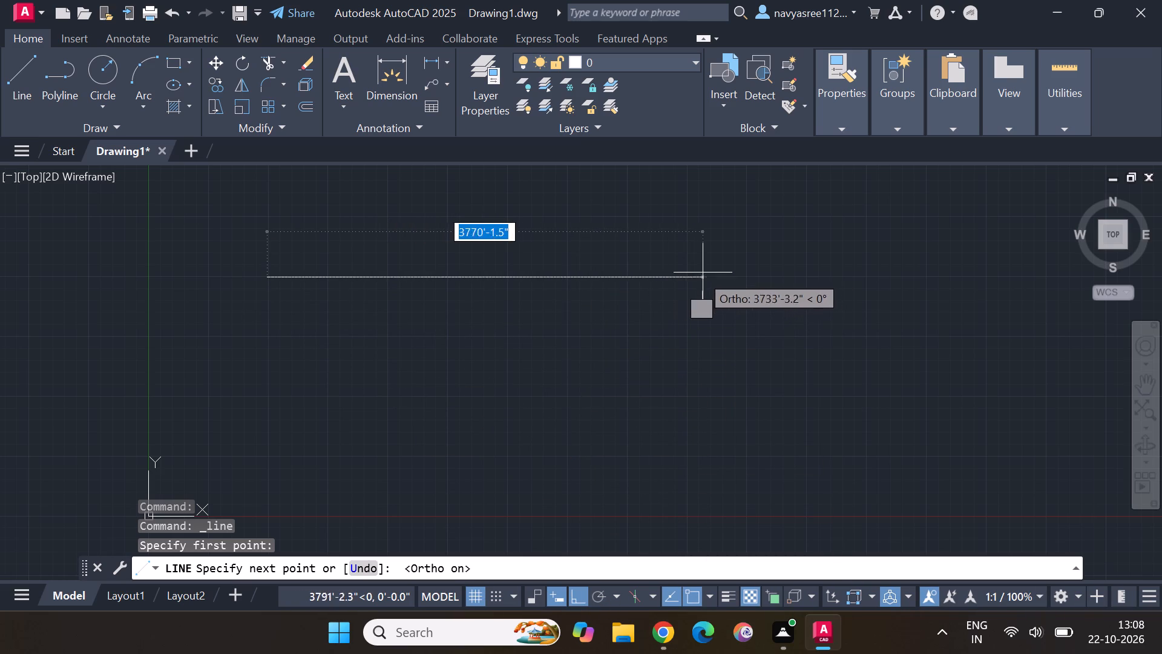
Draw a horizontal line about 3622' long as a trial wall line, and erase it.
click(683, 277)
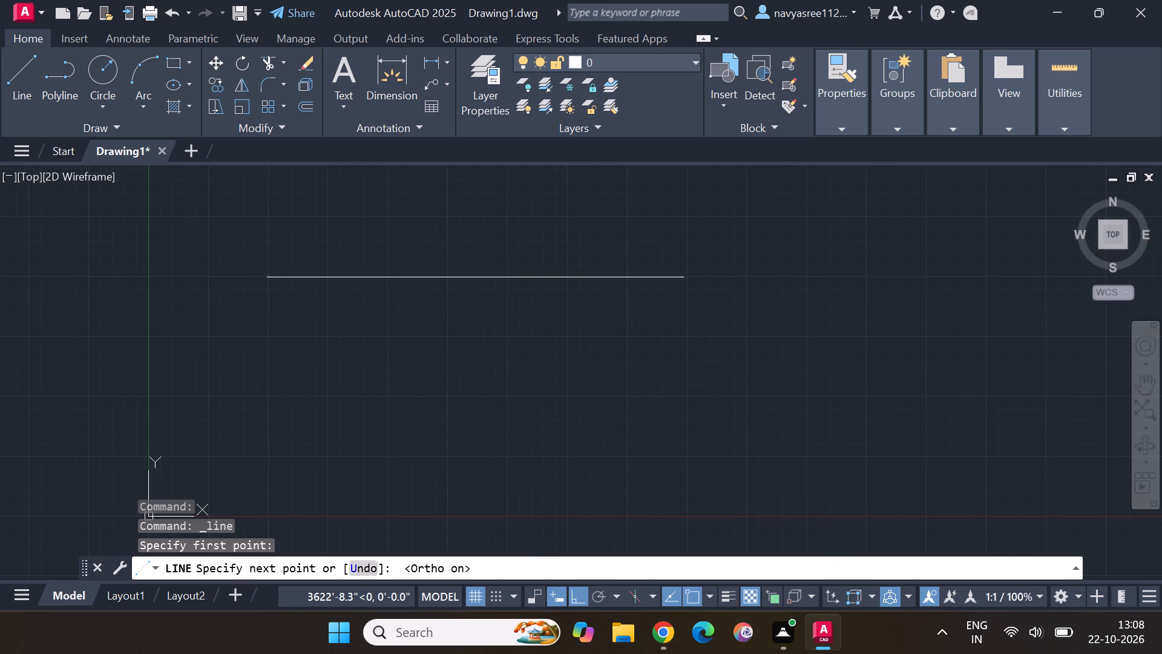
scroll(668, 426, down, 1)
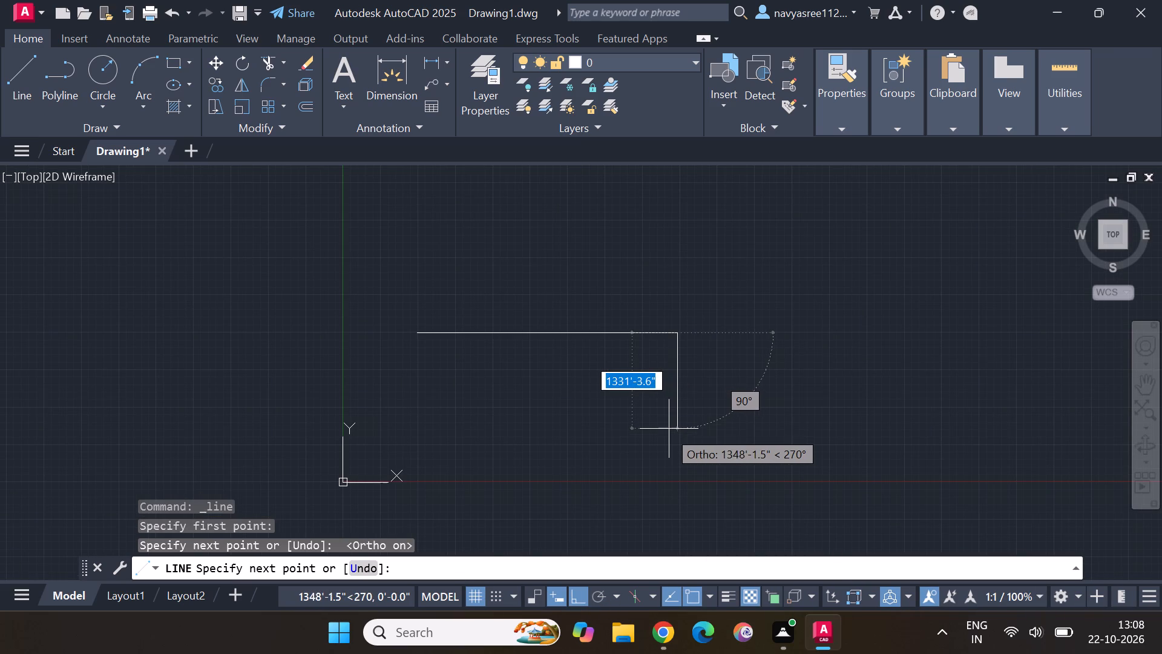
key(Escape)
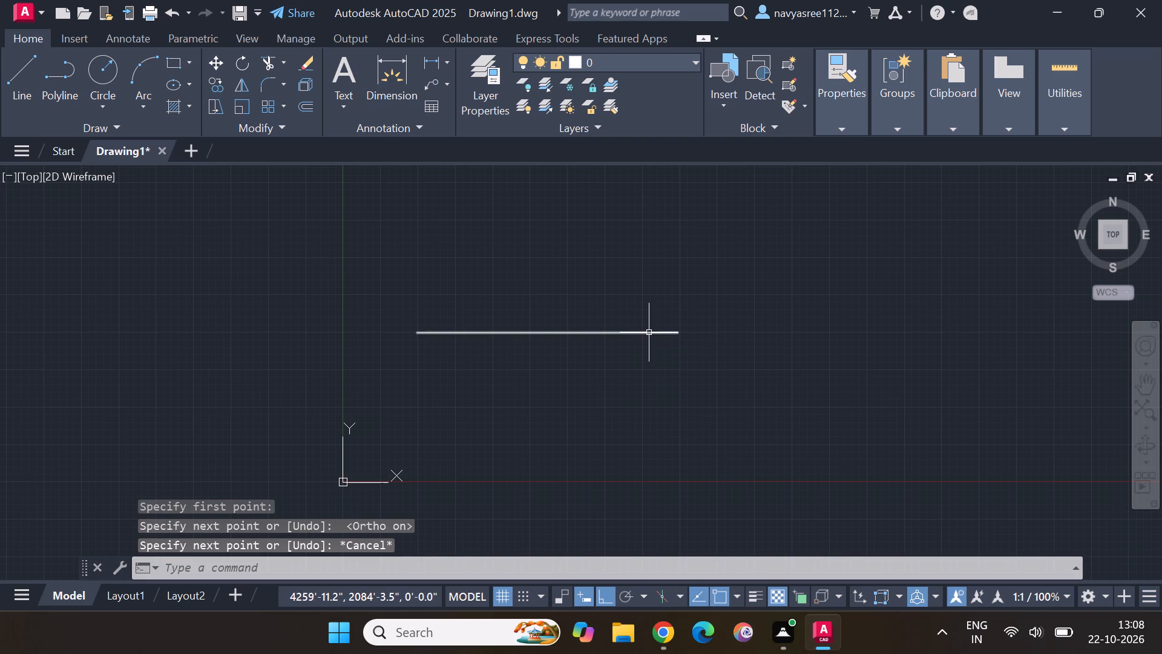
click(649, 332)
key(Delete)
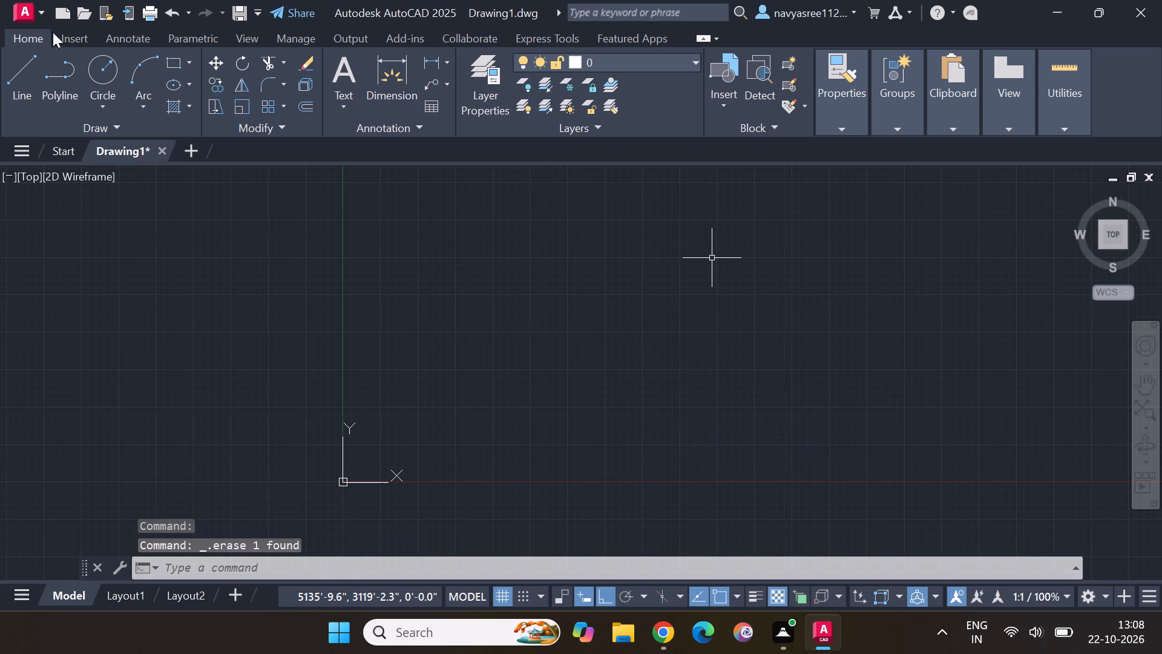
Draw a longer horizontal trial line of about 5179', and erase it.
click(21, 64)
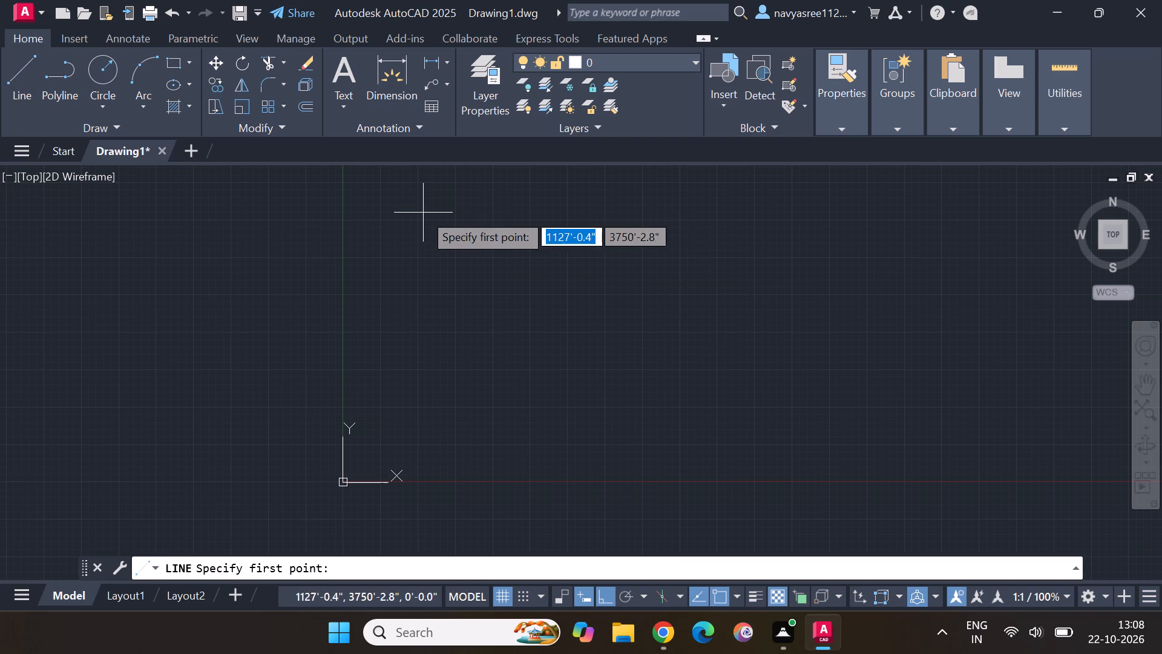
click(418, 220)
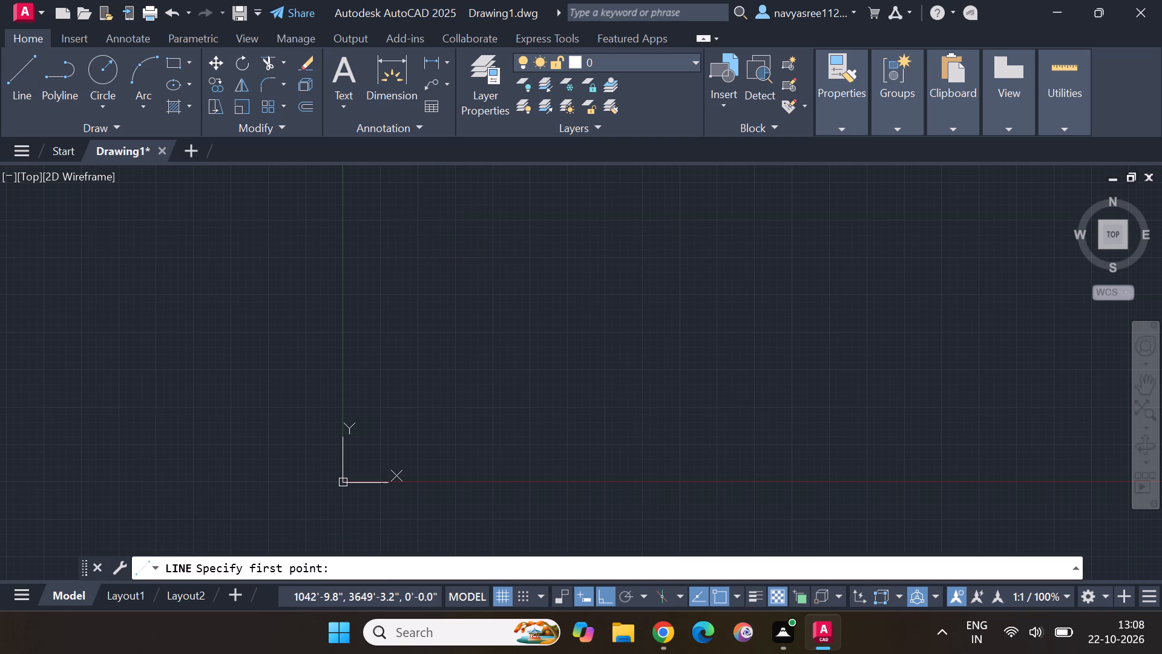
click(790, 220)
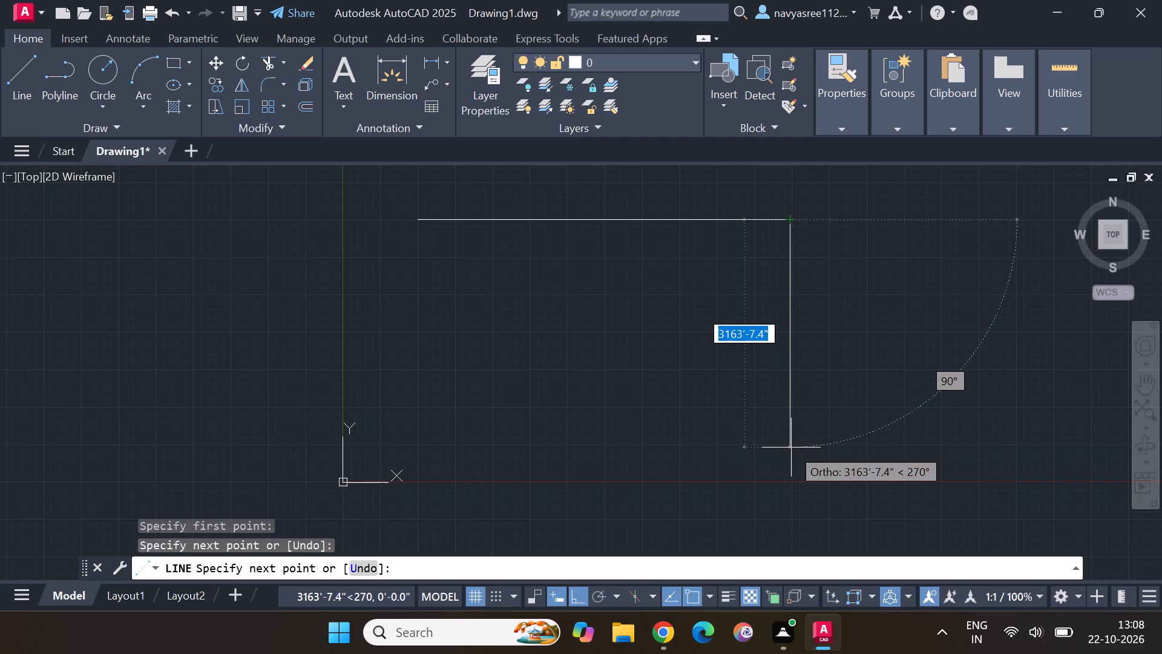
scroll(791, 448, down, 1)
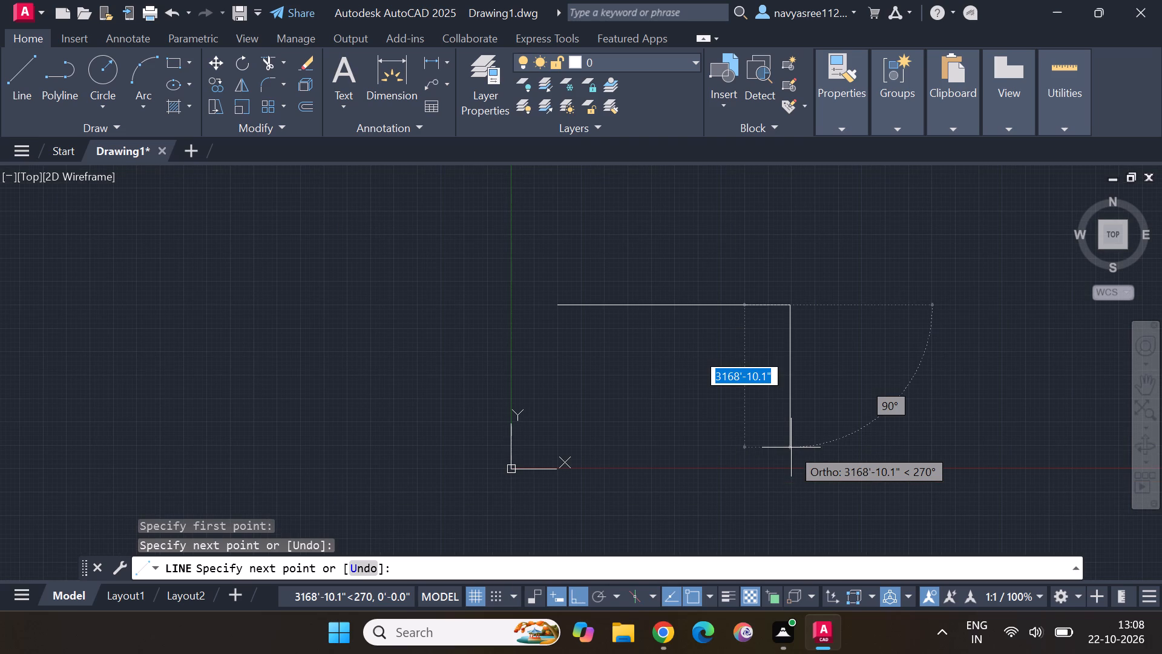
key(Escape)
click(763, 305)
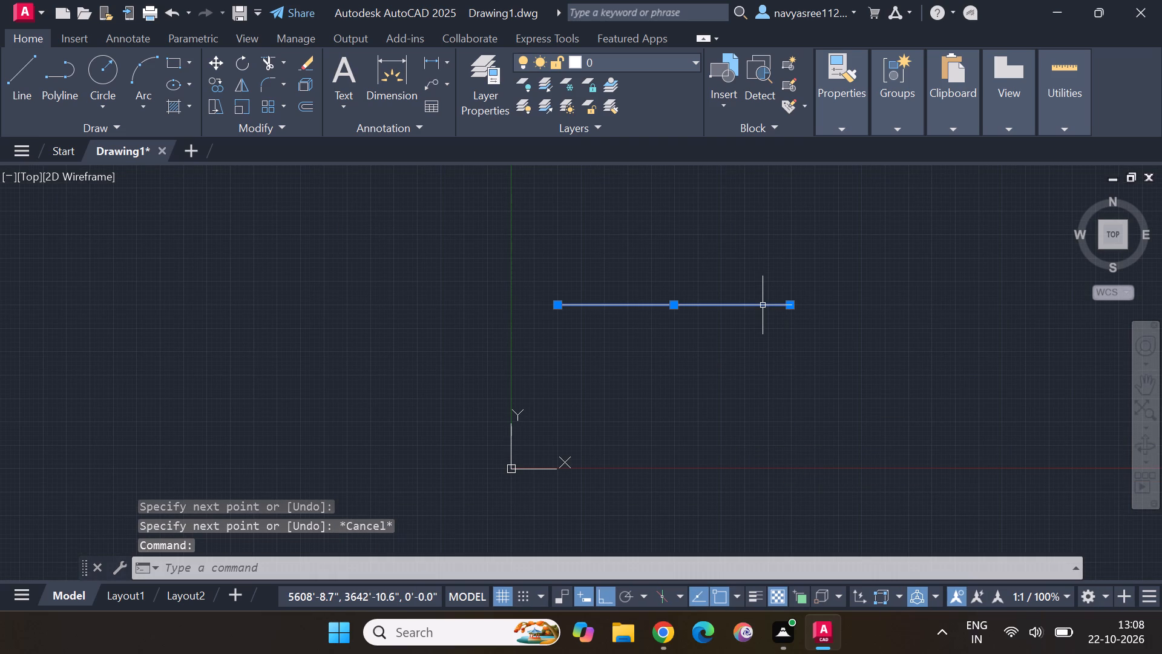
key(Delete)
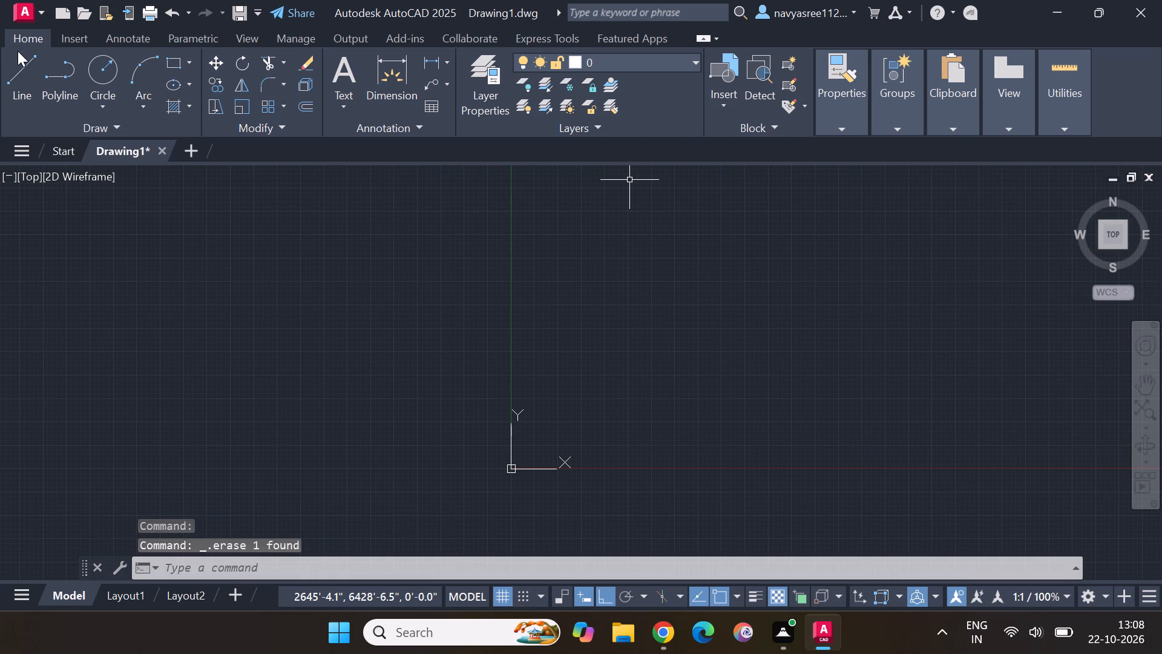
Draw a closed rectangular outline about 5792' wide from four orthogonal lines, beside the Y axis and above the X axis.
click(16, 73)
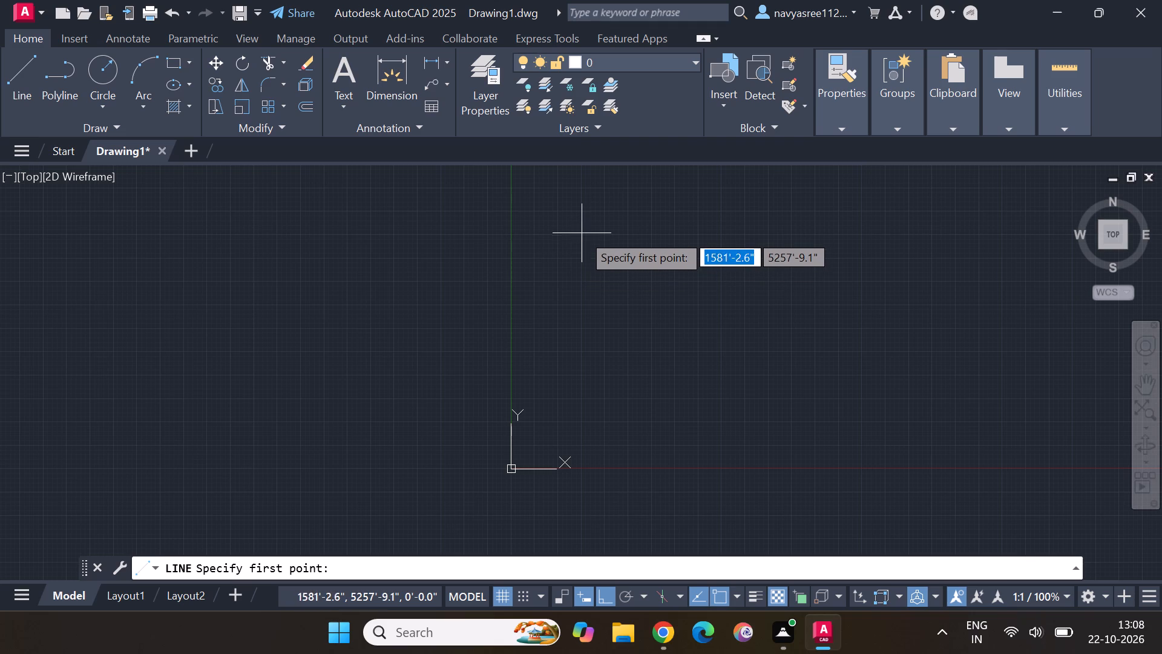
click(579, 236)
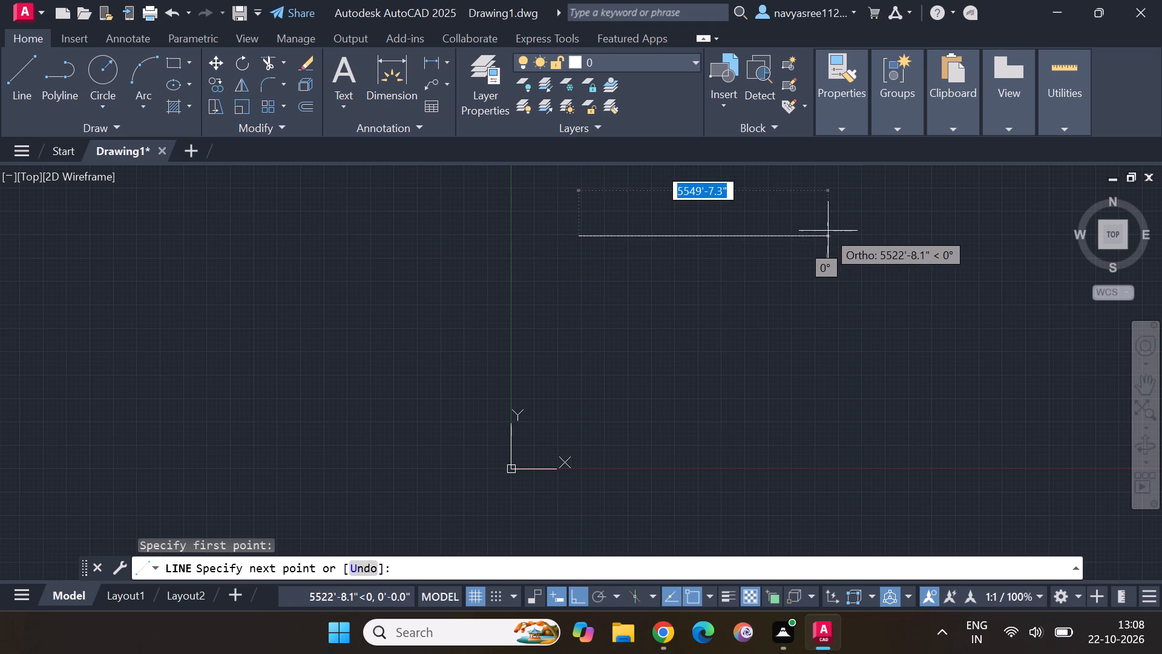
click(839, 235)
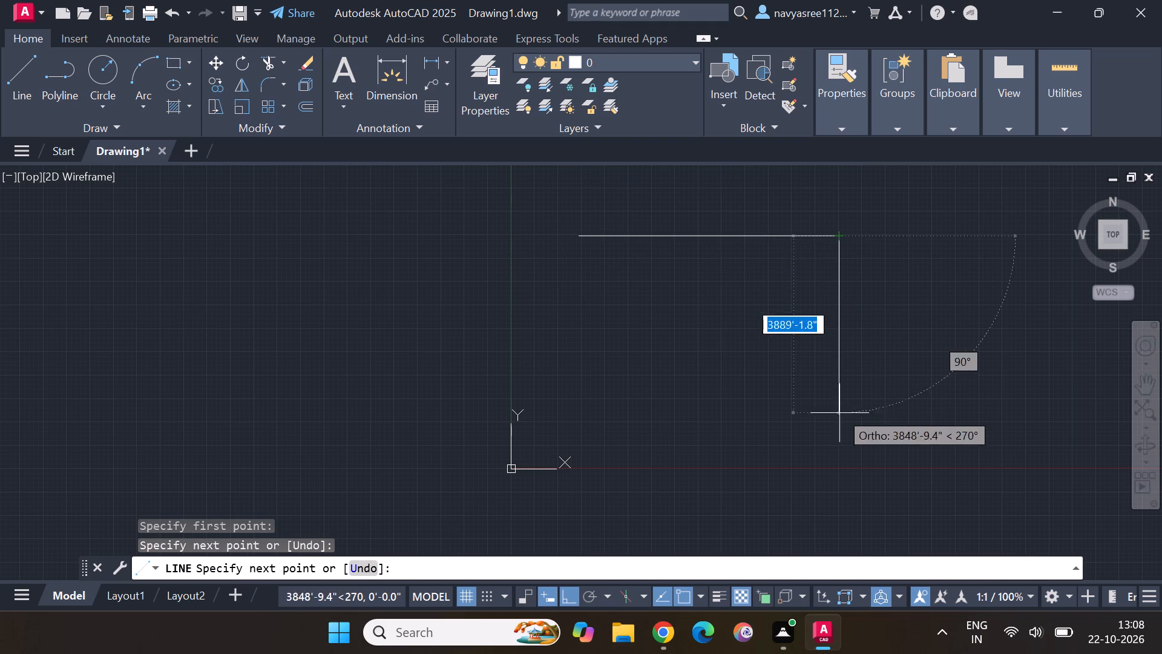
click(839, 450)
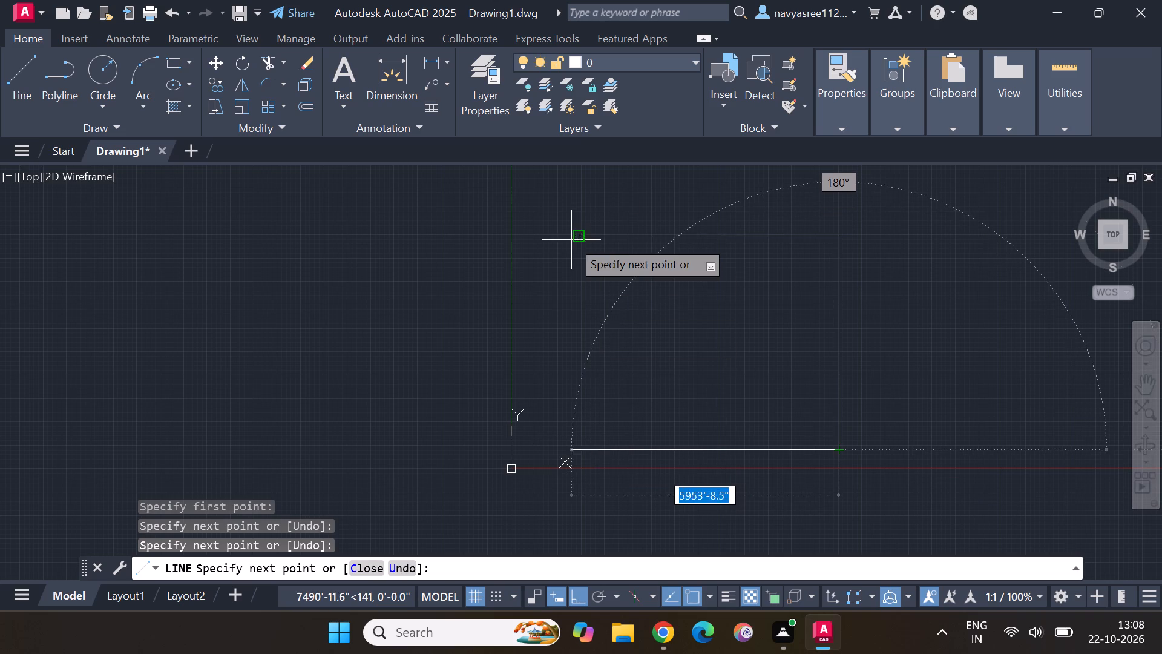
click(575, 450)
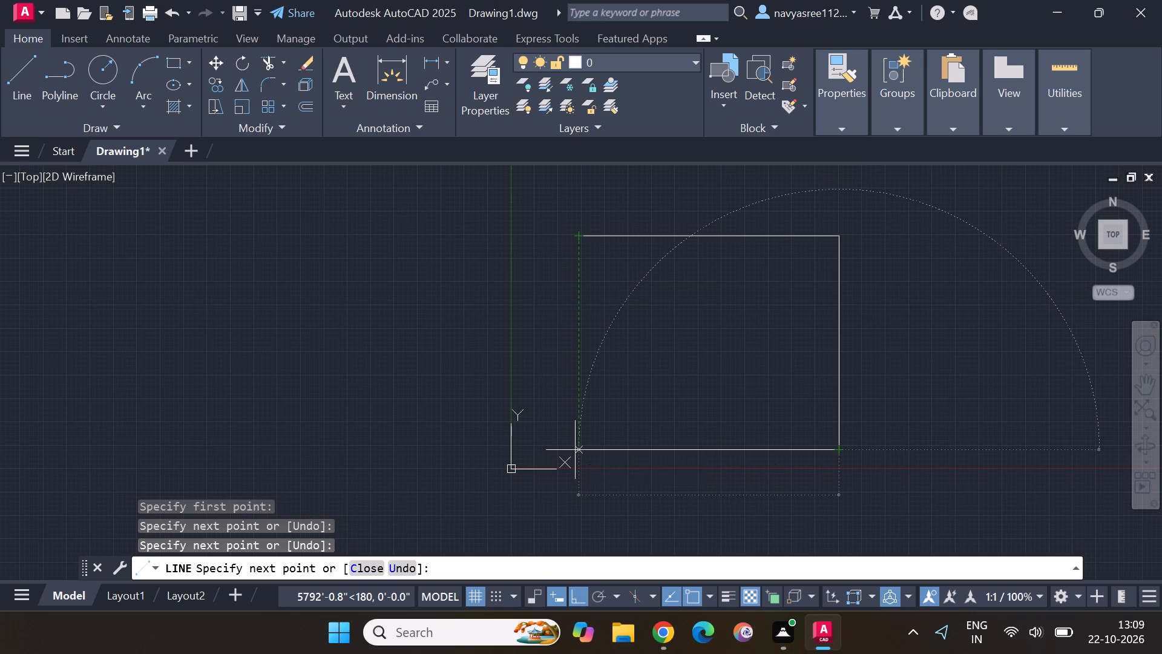
click(582, 240)
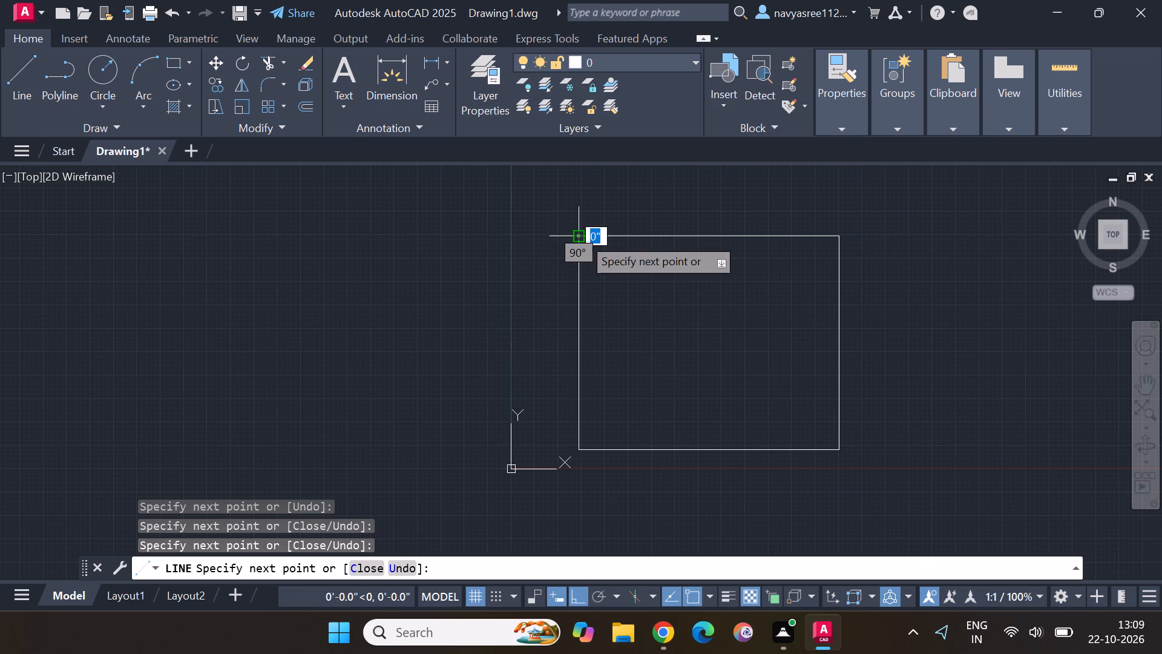
key(Escape)
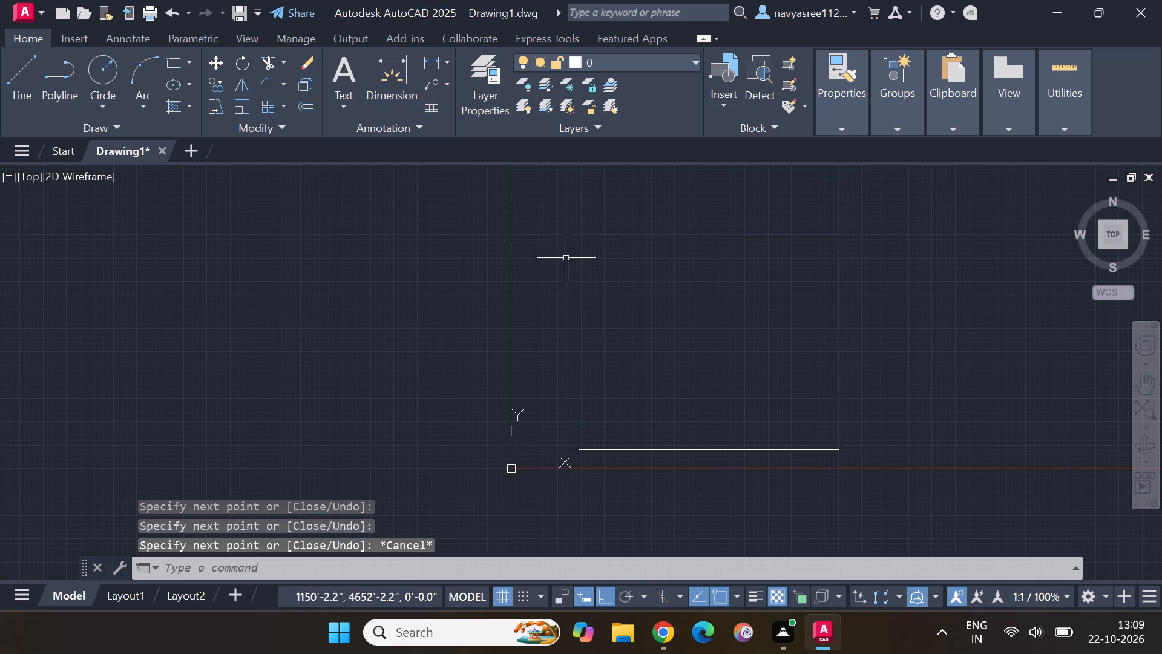
Offset the rectangle's top edge 9" outward using the Through option.
click(306, 102)
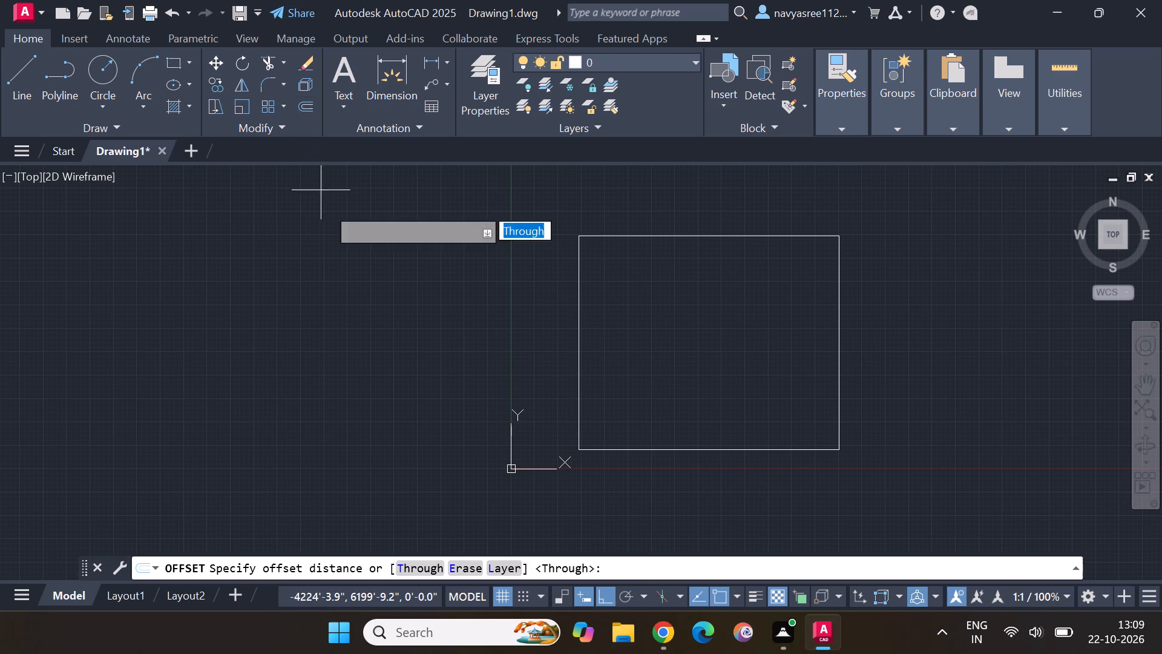
key(Return)
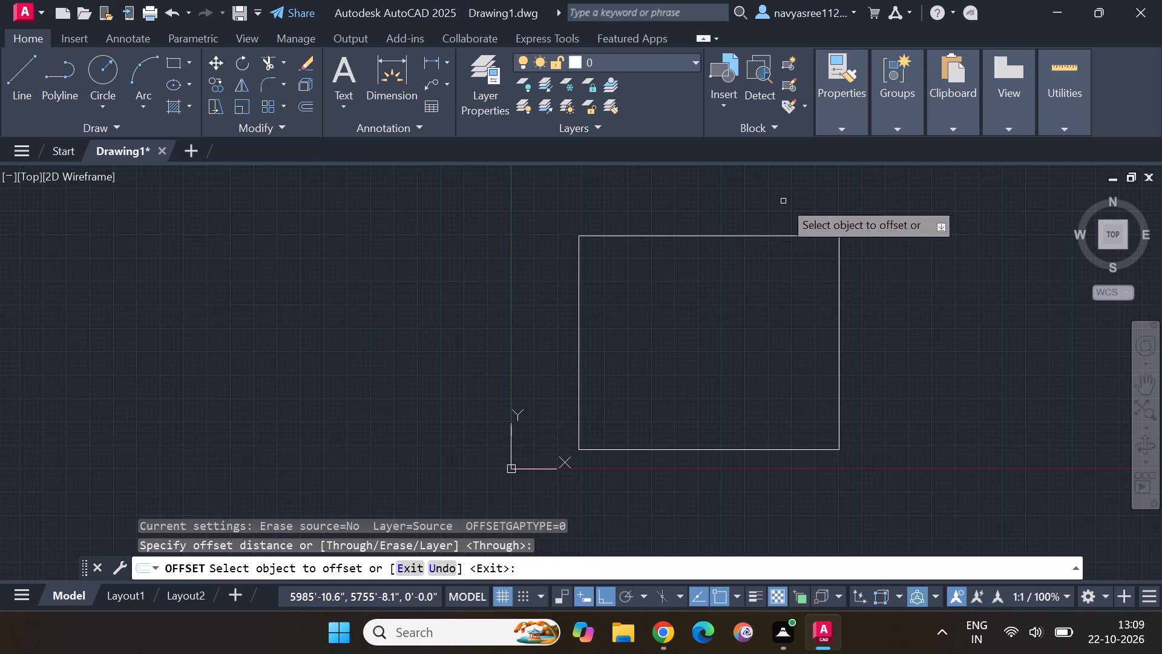
click(737, 236)
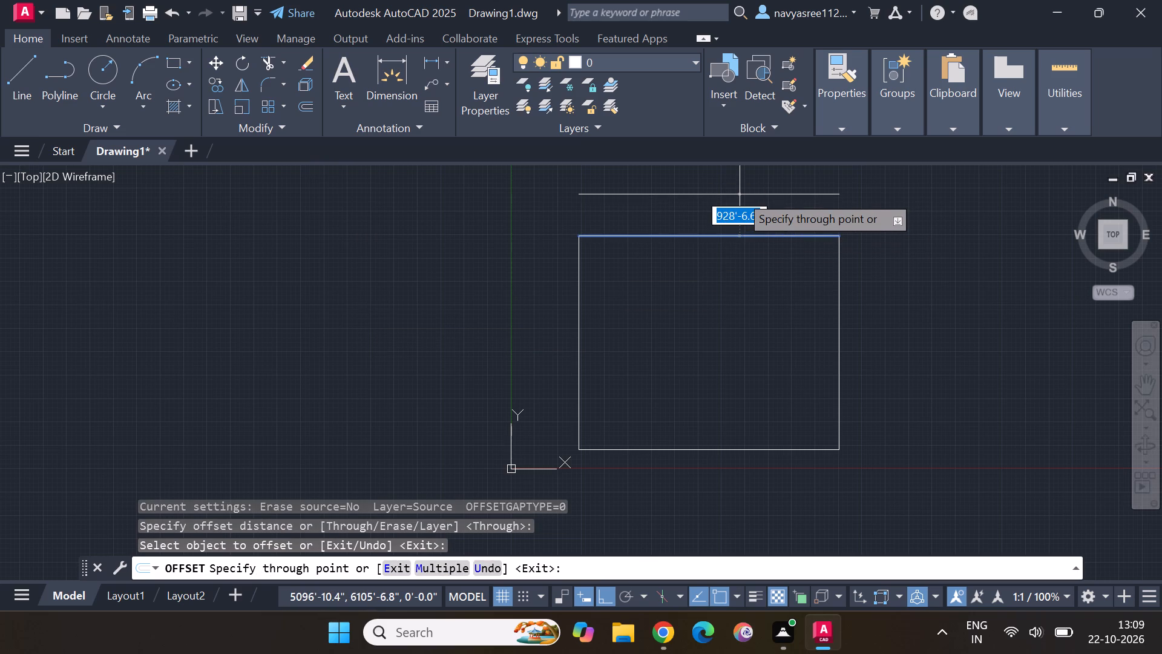
key(9)
key(shift+quotedbl)
key(Return)
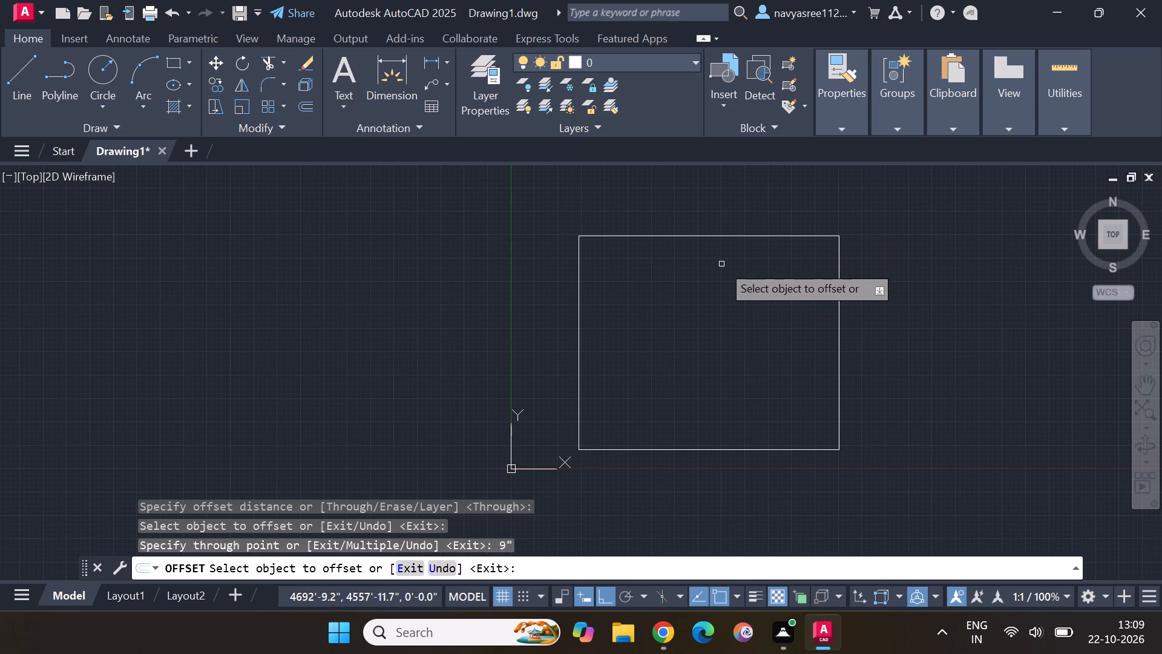
Offset the line at the rectangle's top edge 9" outward a second time.
middle_drag(721, 264, 697, 333)
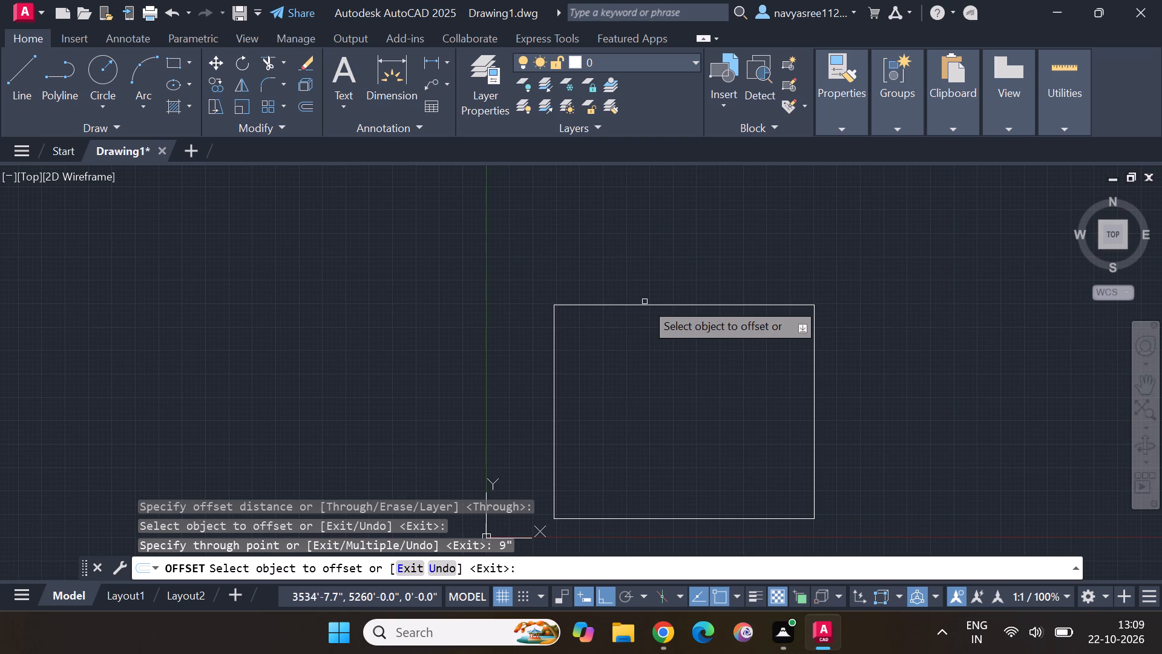
click(646, 306)
key(9)
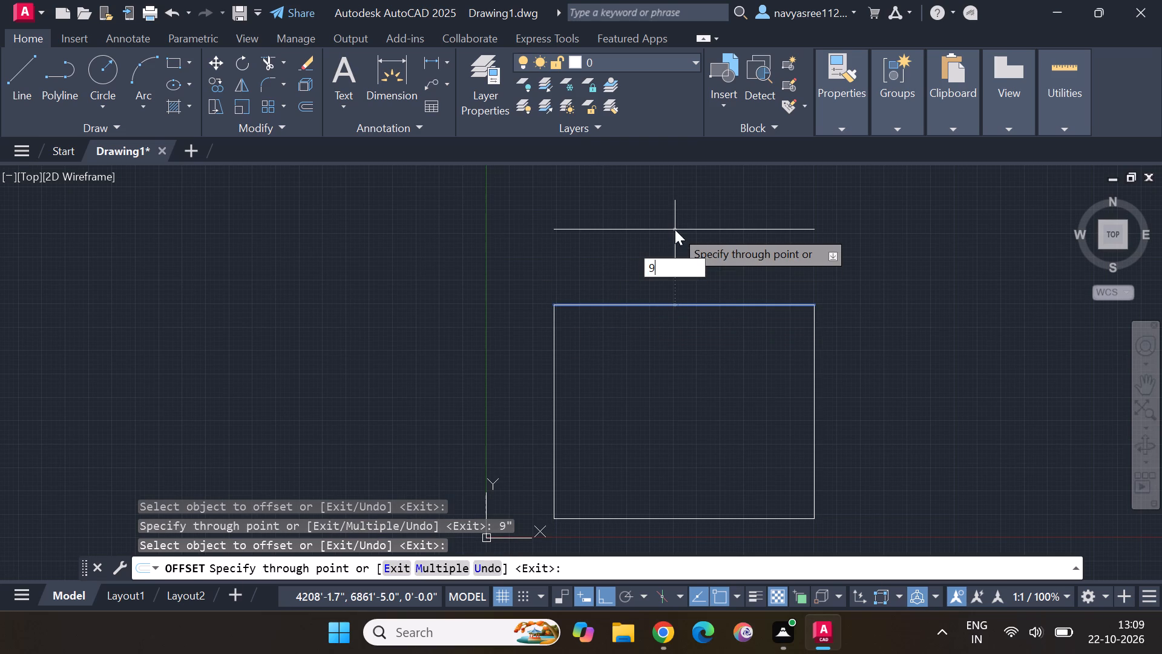
key(shift+quotedbl)
key(Return)
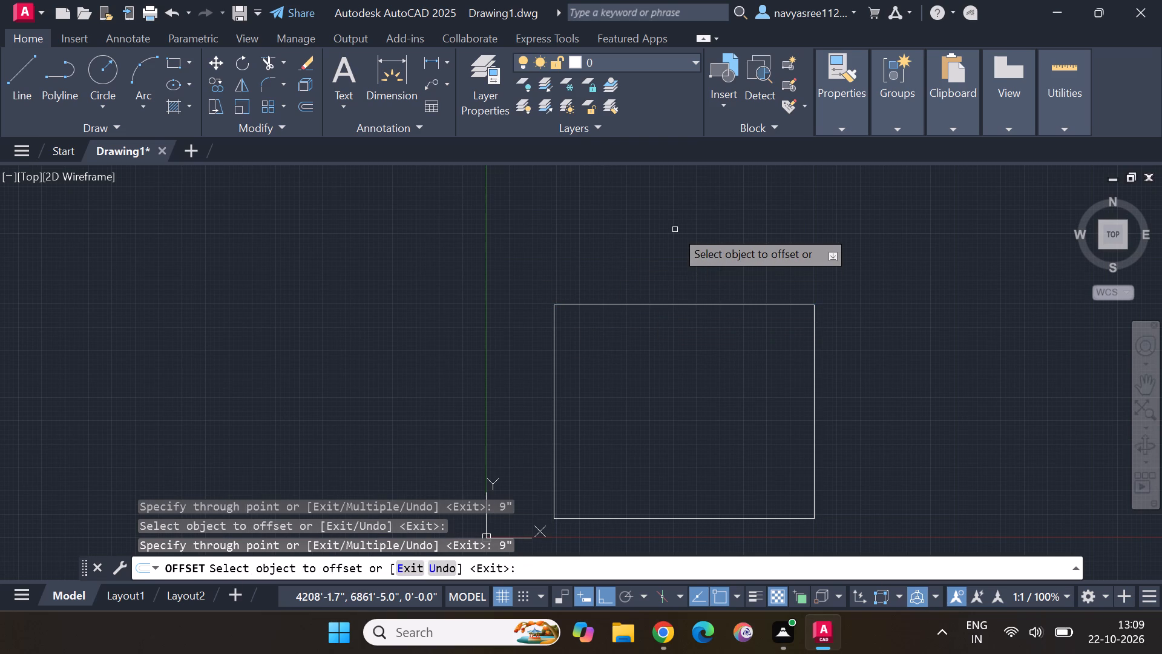
Offset the line at the rectangle's top edge 9" outward a third time and end the Offset command.
scroll(675, 230, down, 3)
middle_drag(678, 226, 656, 364)
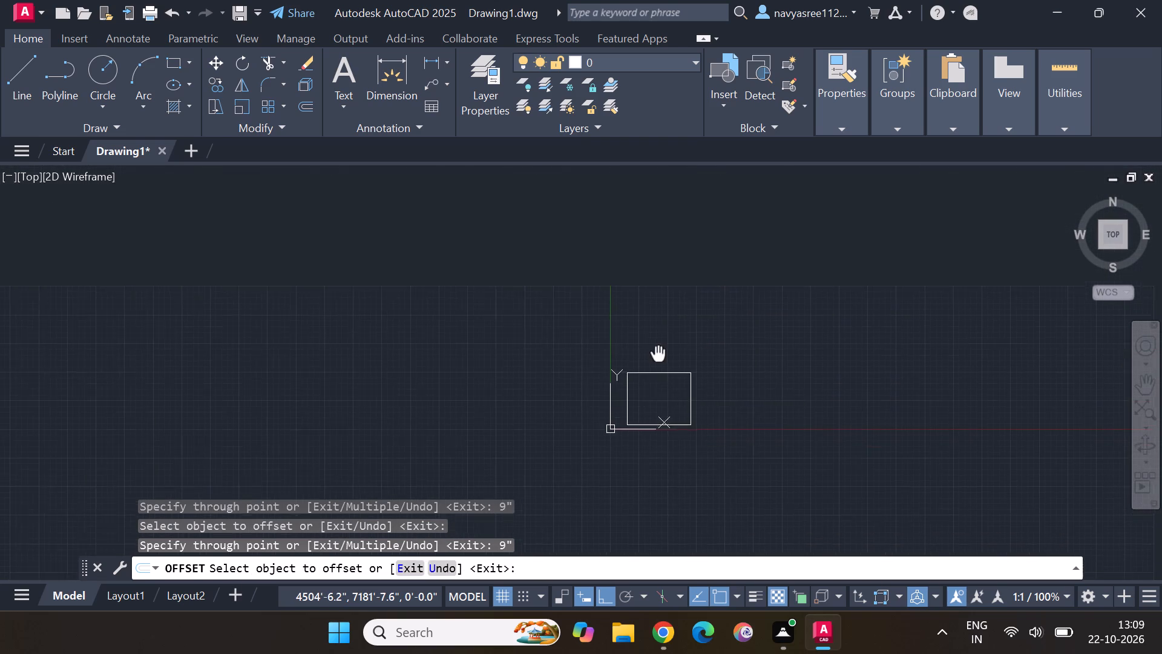
middle_drag(656, 364, 656, 366)
scroll(649, 397, up, 2)
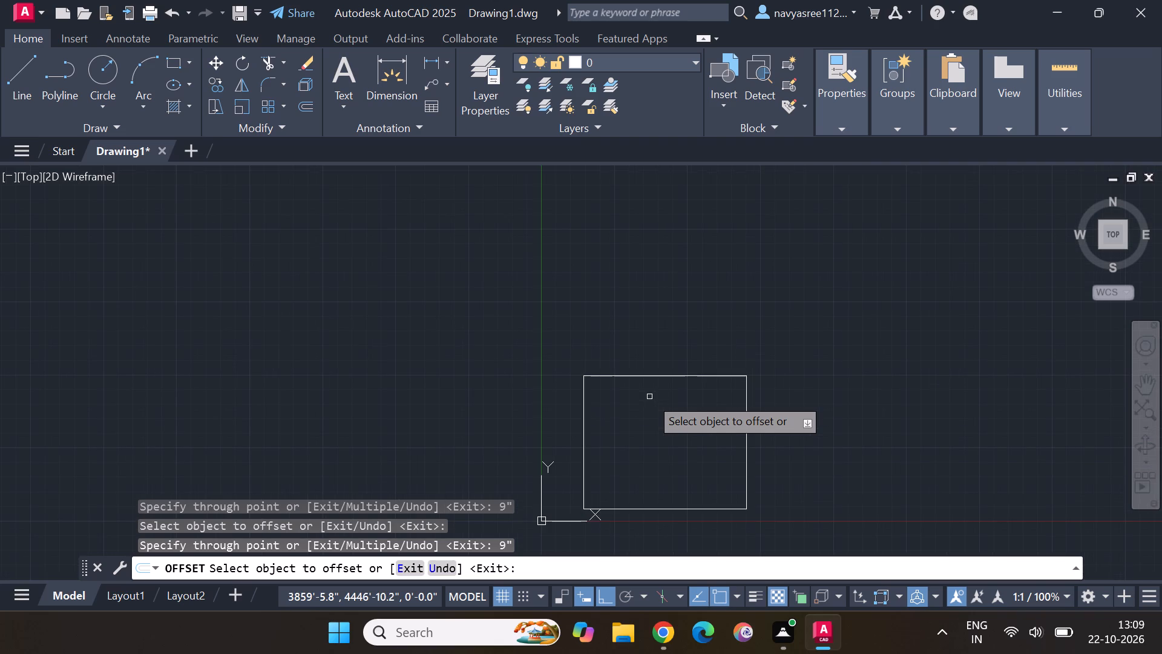
click(658, 377)
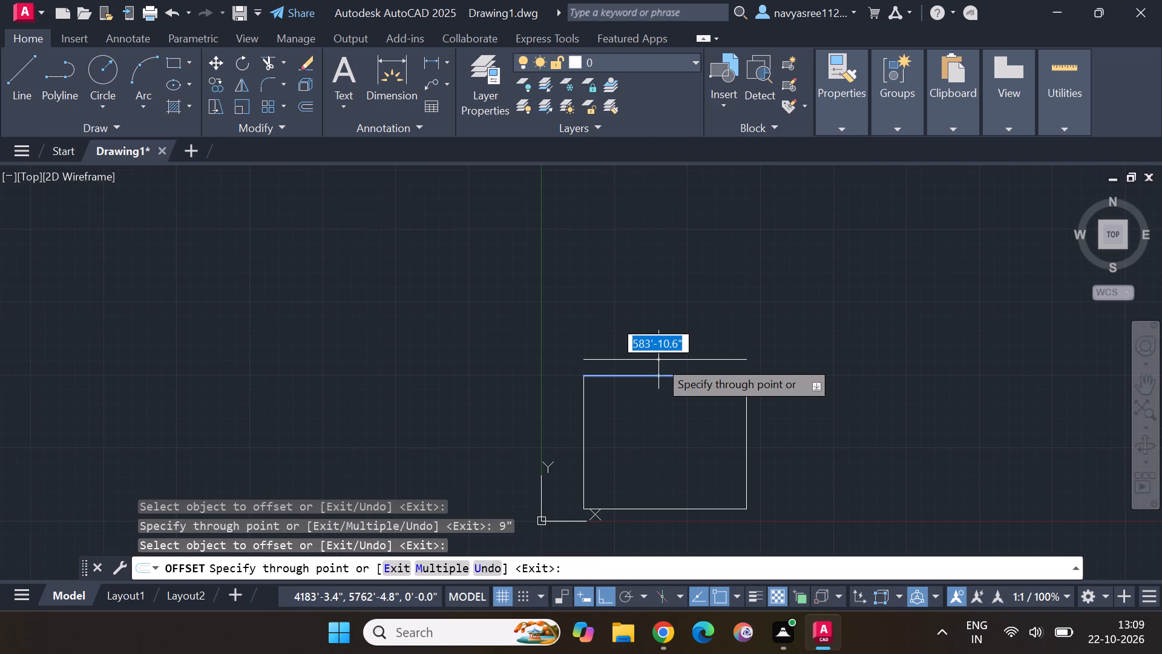
key(9)
key(shift+quotedbl)
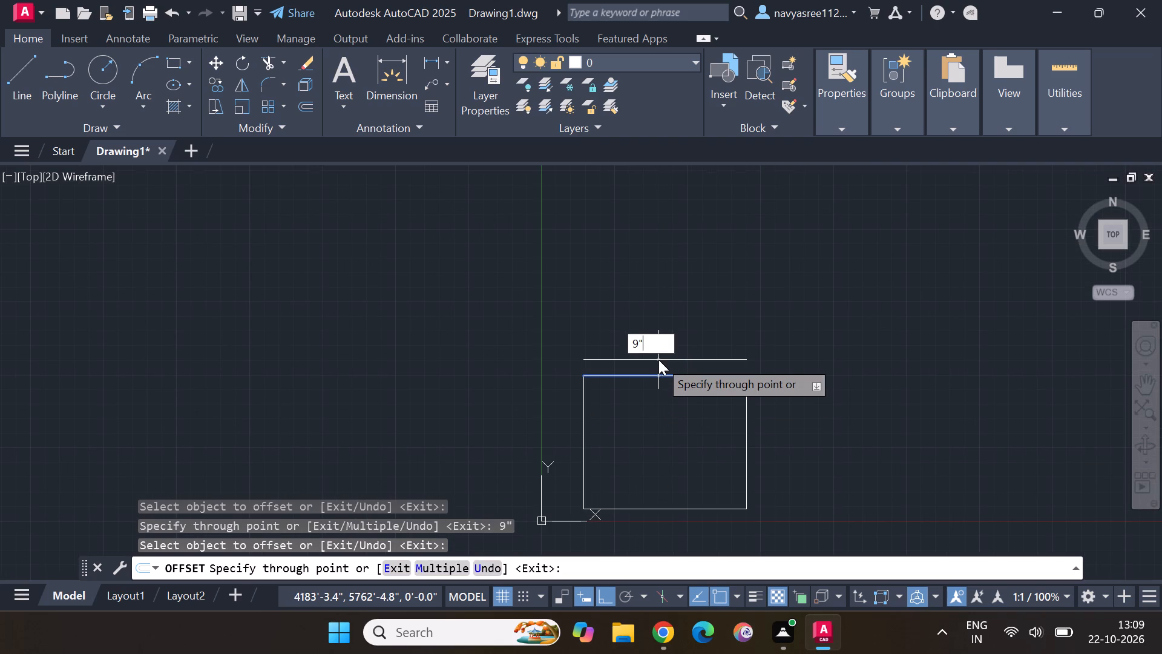
key(Return)
key(Escape)
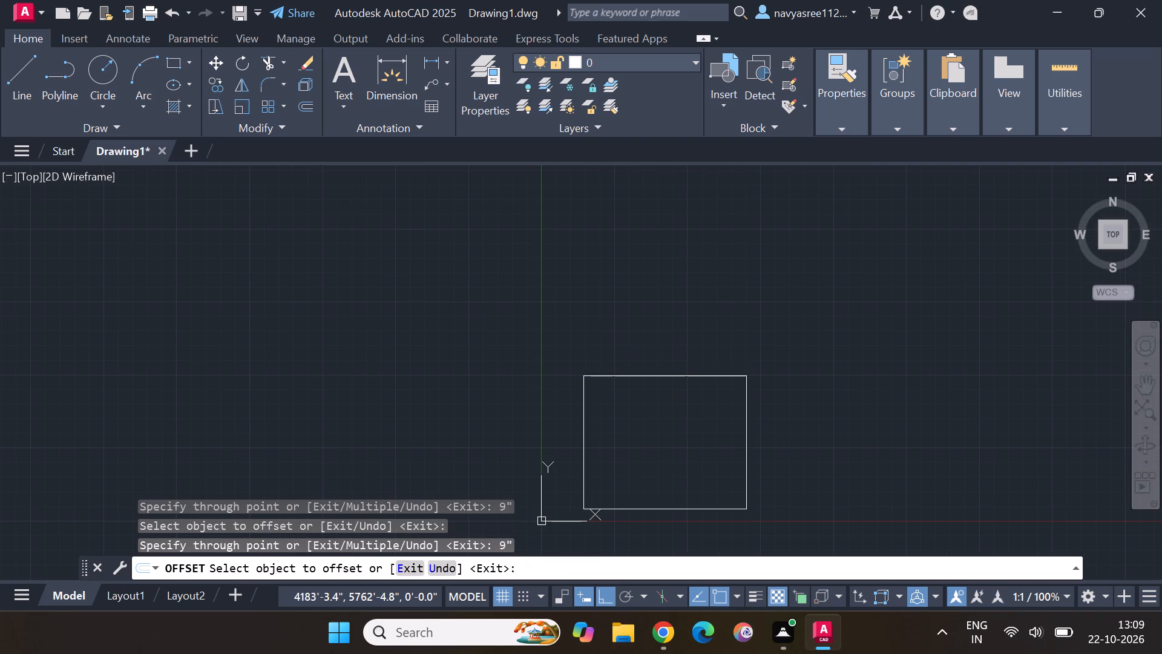
key(Escape)
Offset the rectangle's right edge 9" outward using the Through option.
click(308, 111)
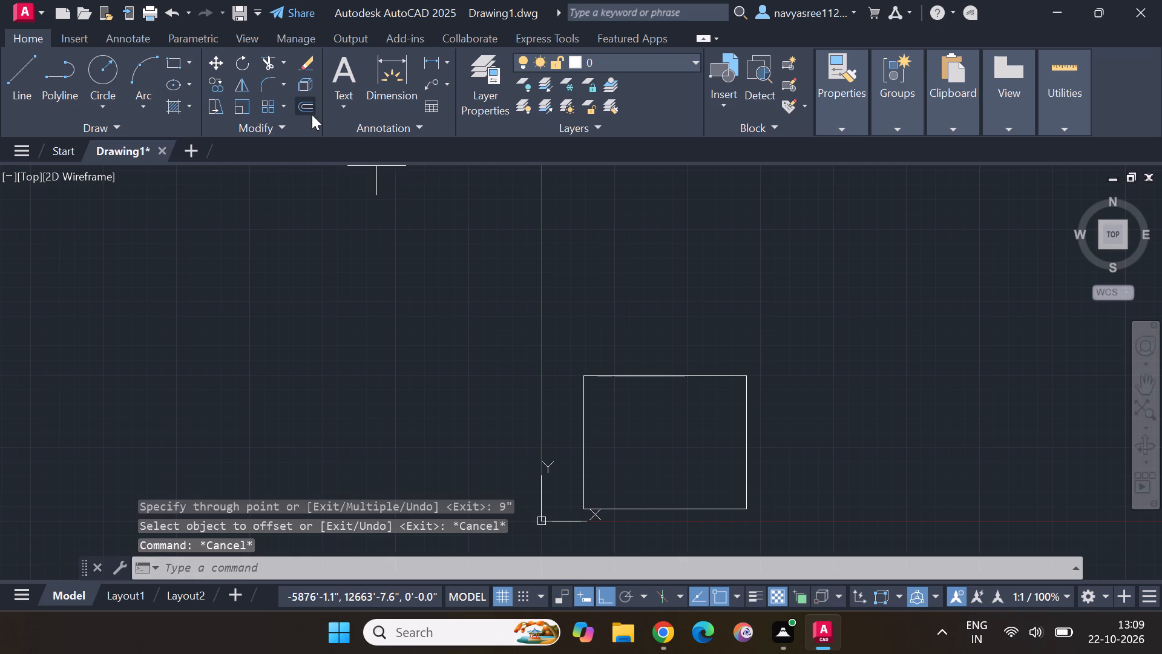
key(Return)
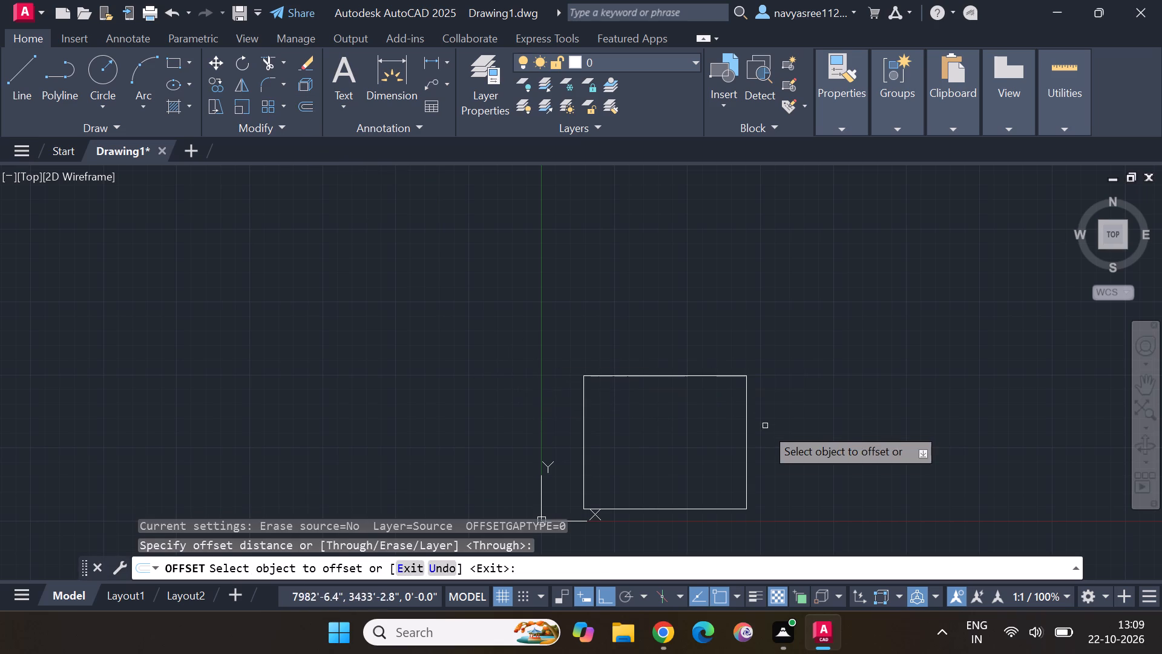
click(745, 455)
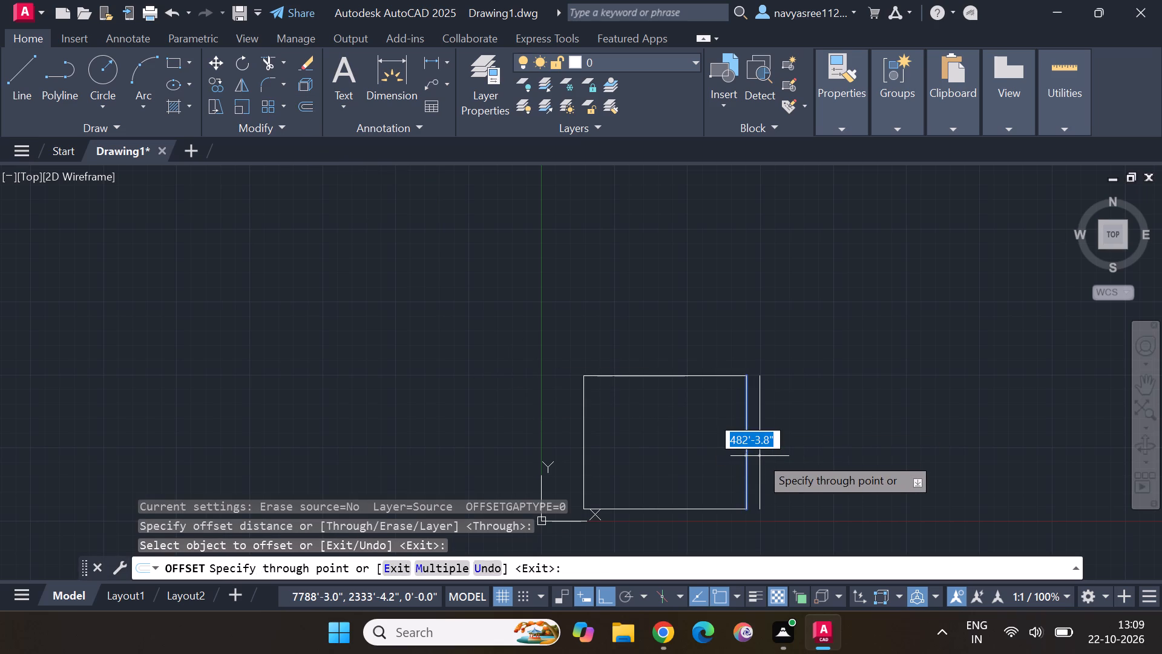
key(9)
key(shift+quotedbl)
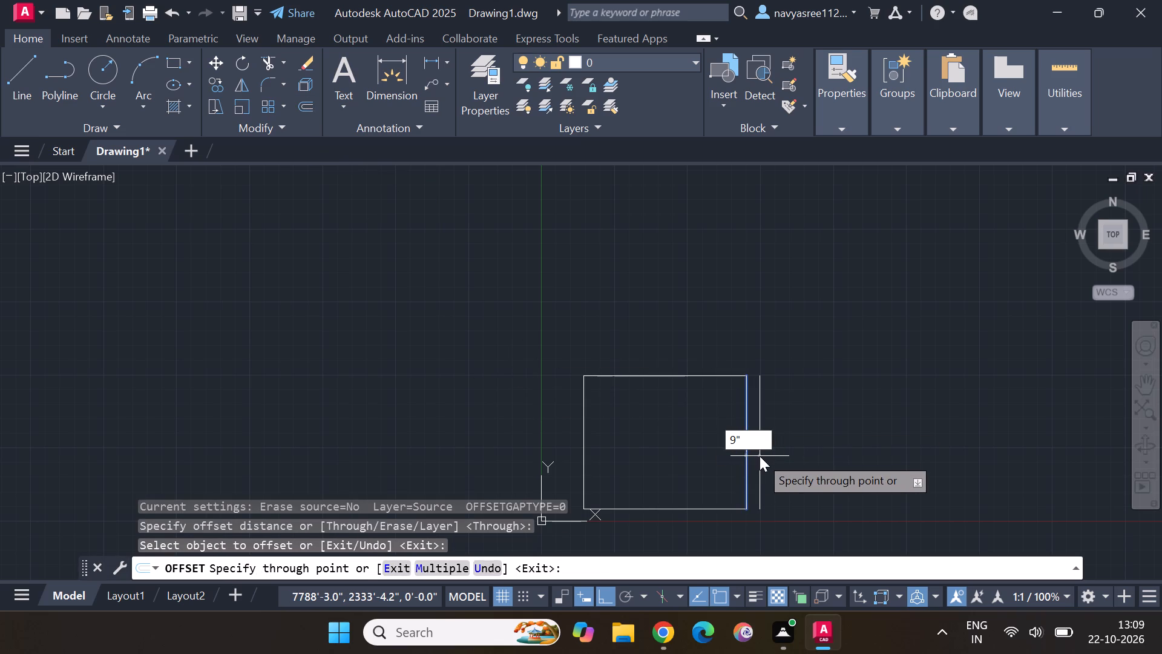
key(Return)
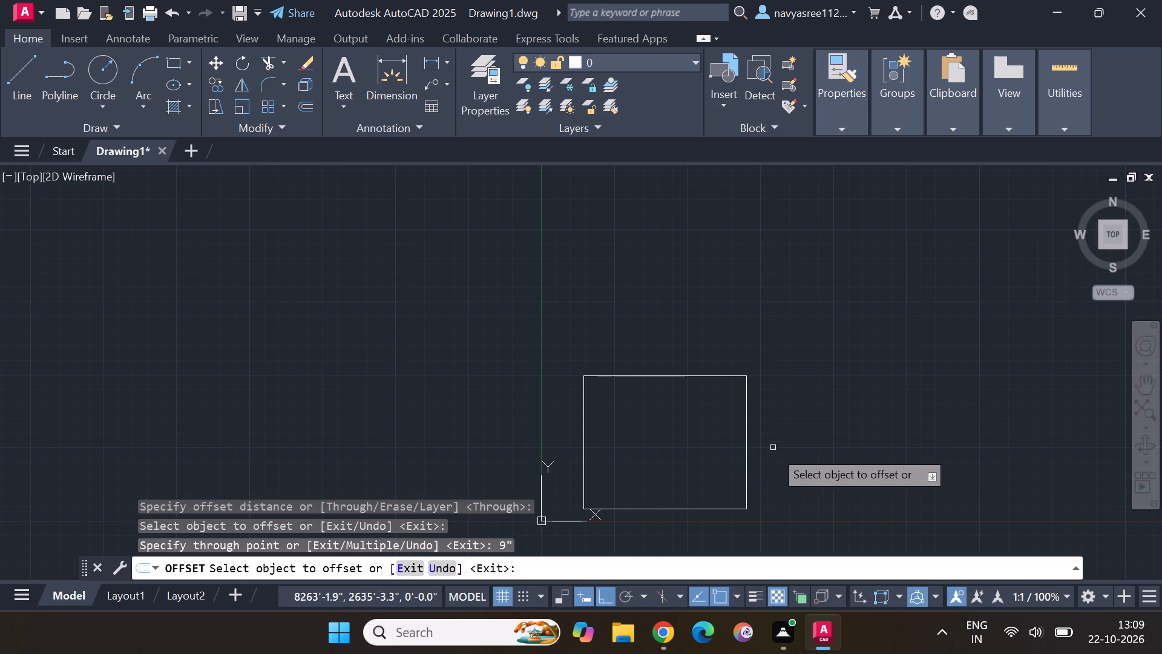
Offset the line at the rectangle's right edge 9" inward and end the Offset command.
click(591, 565)
text(9")
key(Return)
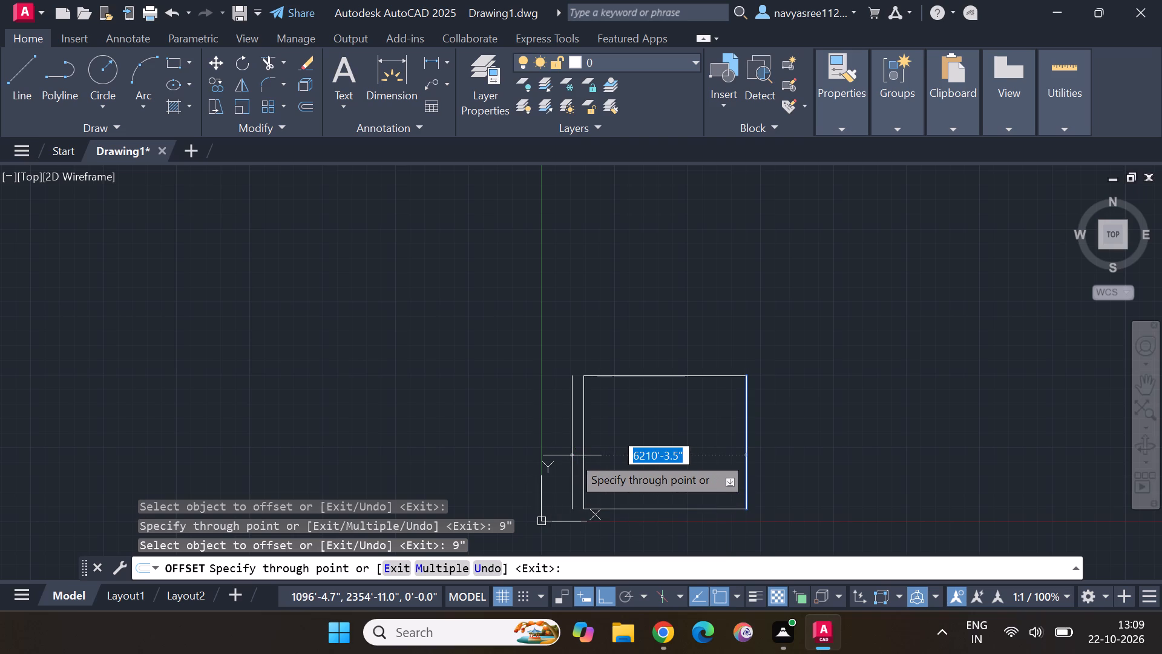
text(9")
key(Return)
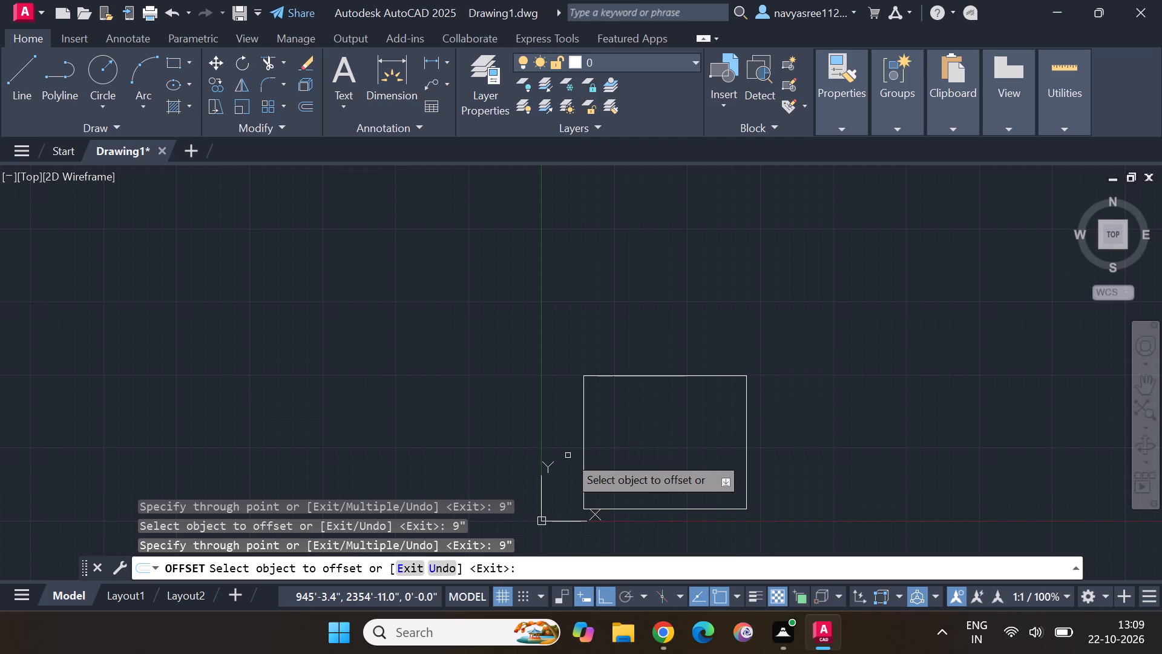
key(Escape)
key(Escape)
key(Escape)
key(Escape)
key(Escape)
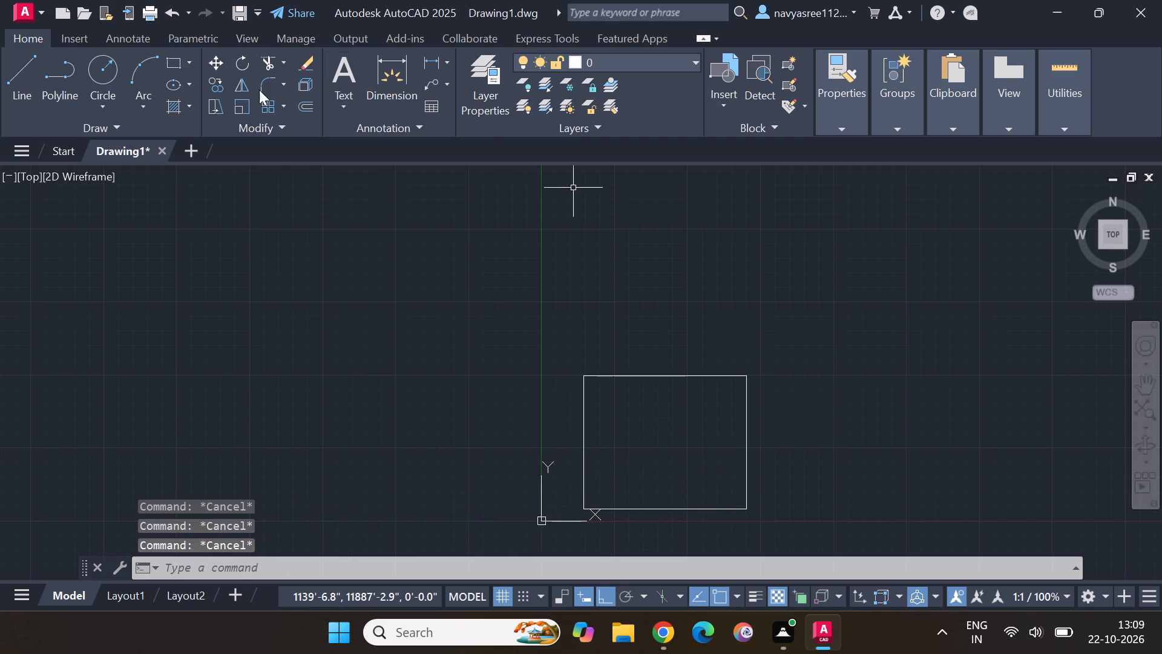
Restart Offset with the Through option and offset the line at the rectangle's right edge 9" outward again.
click(297, 105)
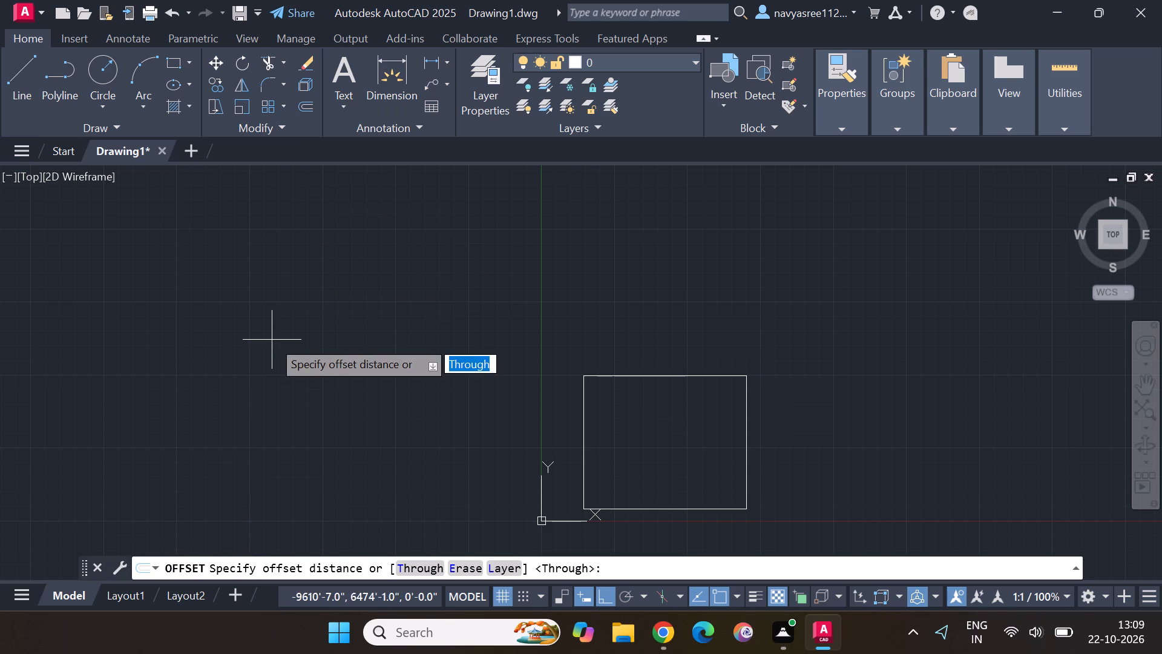
key(Return)
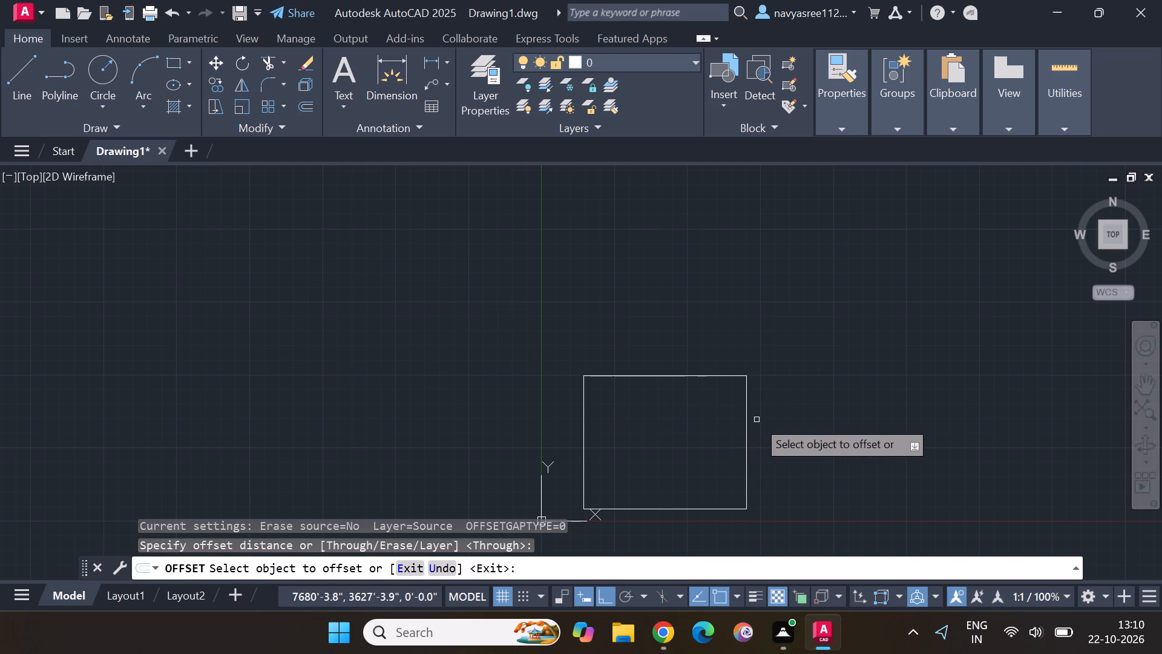
click(746, 440)
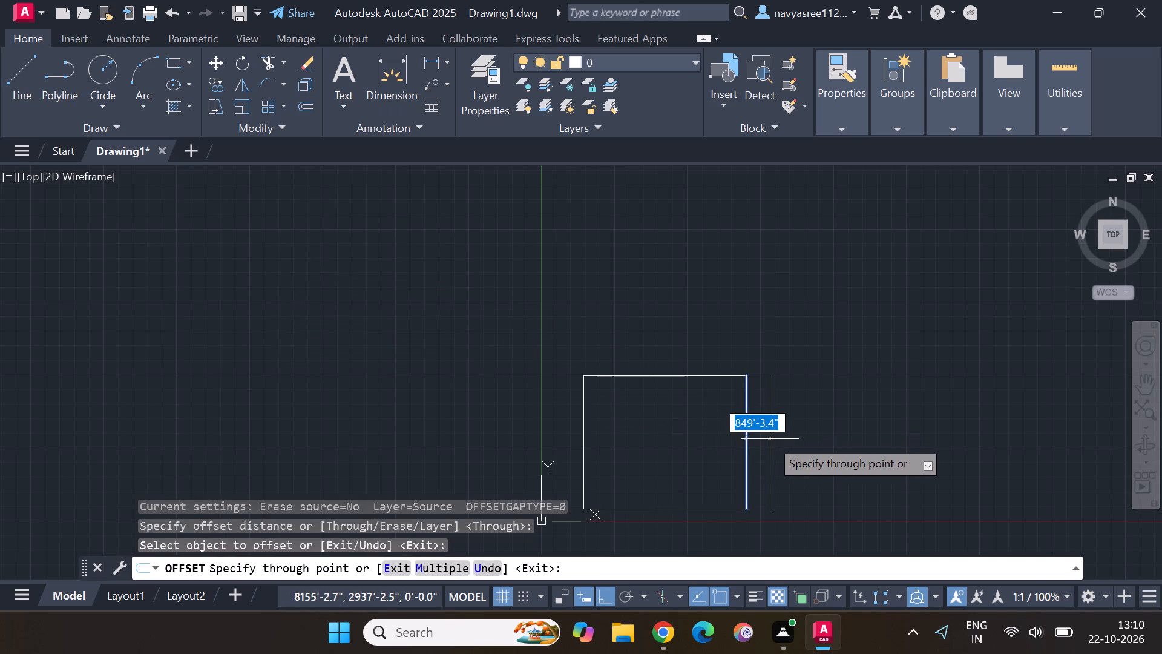
key(9)
key(shift+quotedbl)
key(Return)
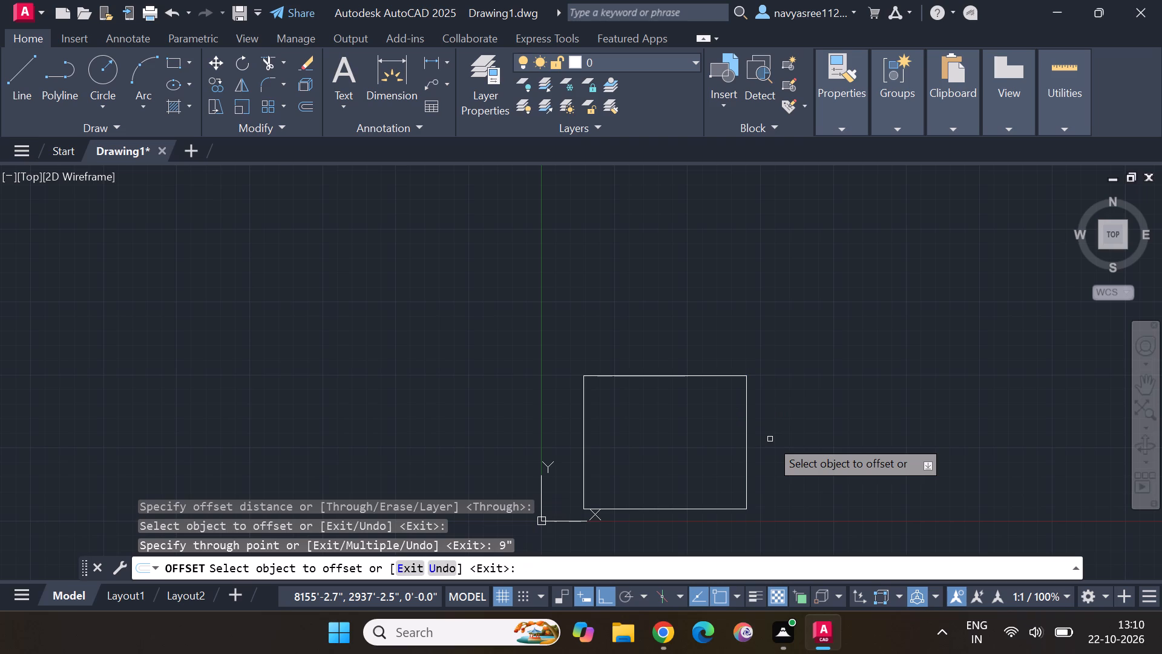
Offset the line at the rectangle's right edge 9" outward once more within the same Offset command.
click(745, 461)
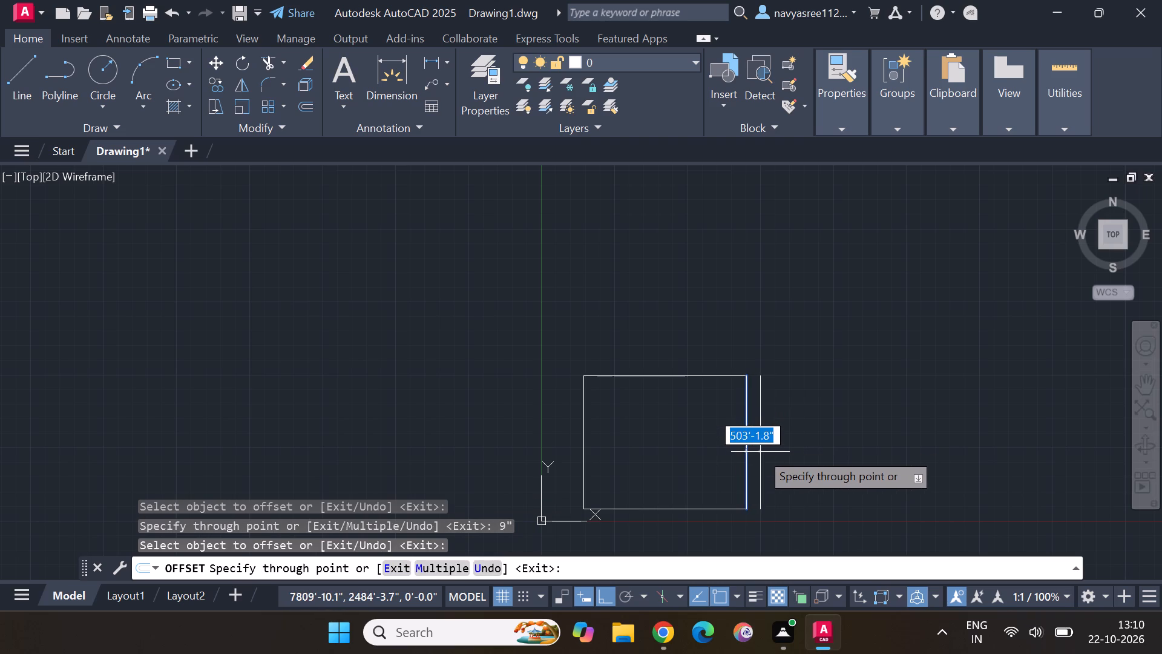
text(9")
key(Return)
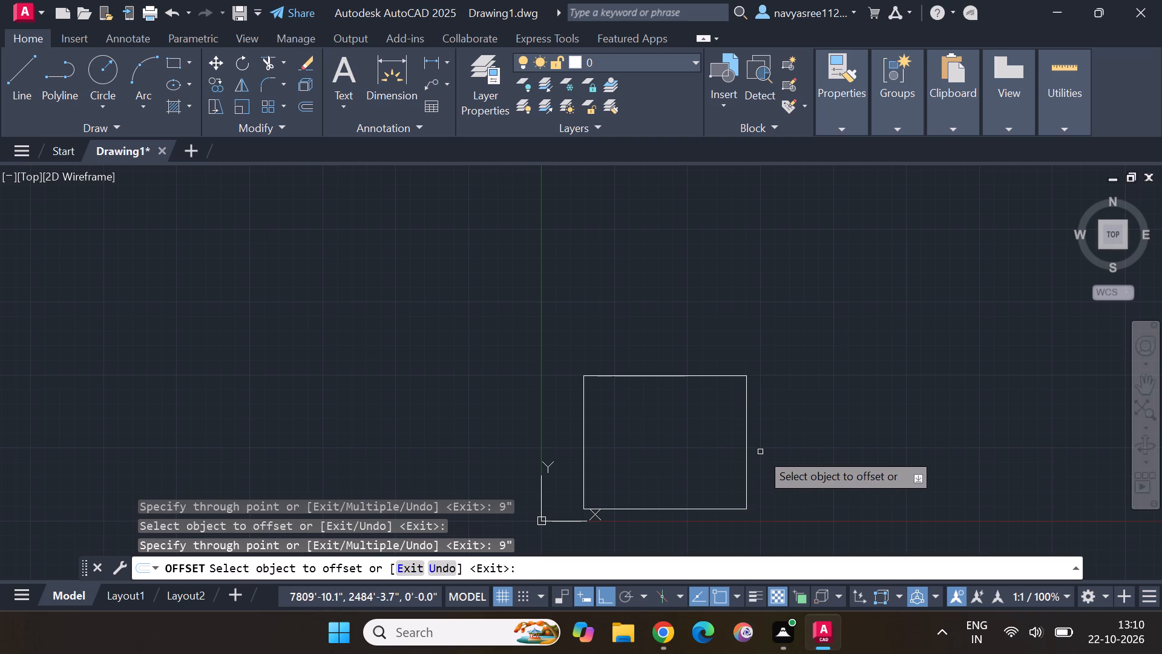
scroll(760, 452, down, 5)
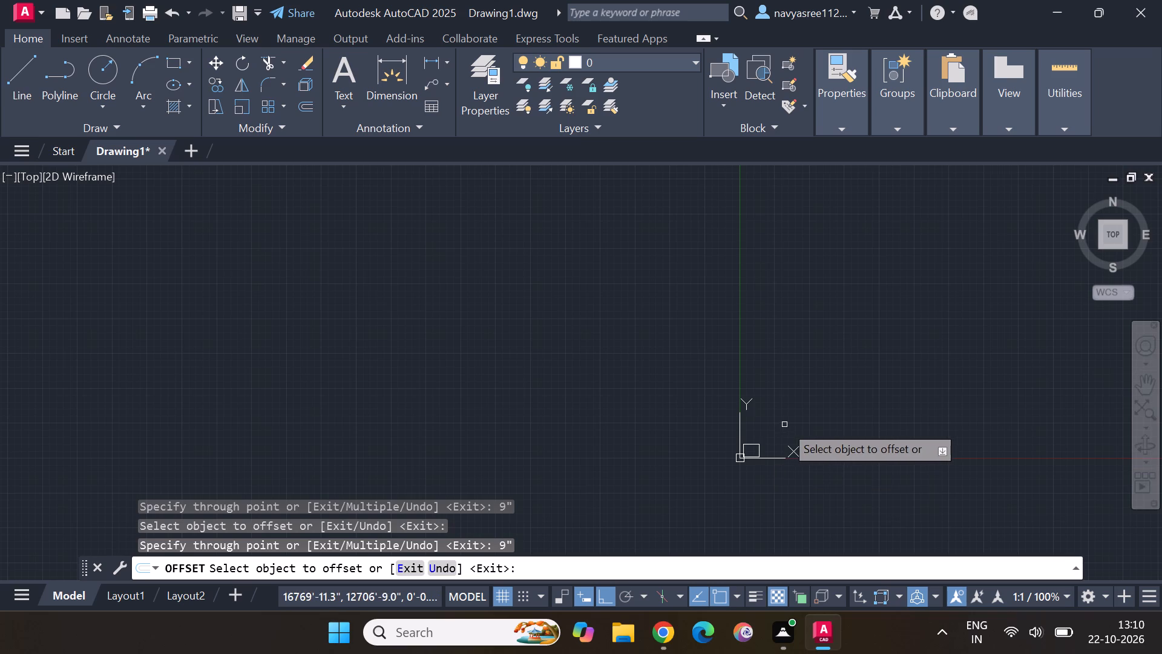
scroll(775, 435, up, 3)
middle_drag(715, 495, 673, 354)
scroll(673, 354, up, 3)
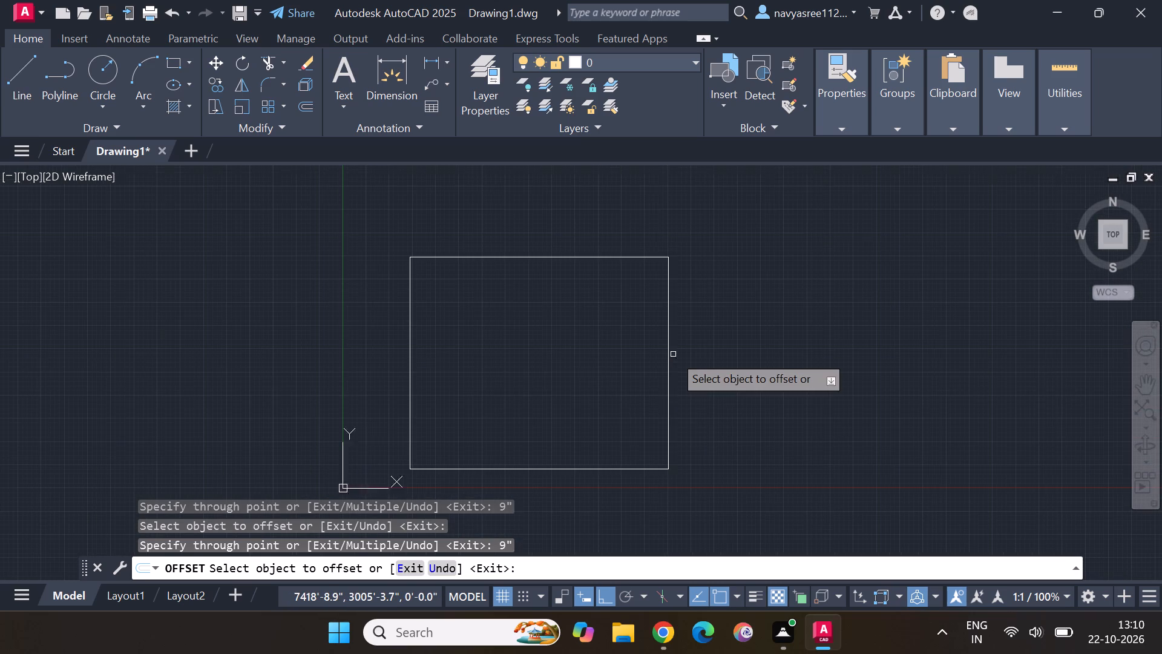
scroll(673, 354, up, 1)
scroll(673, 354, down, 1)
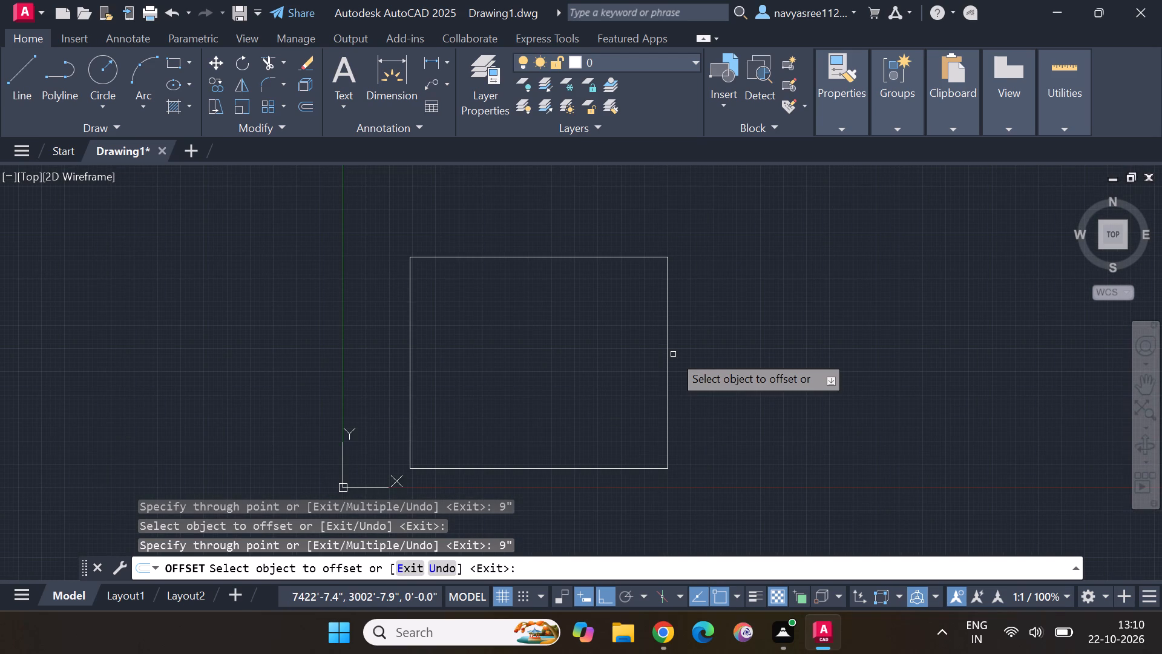
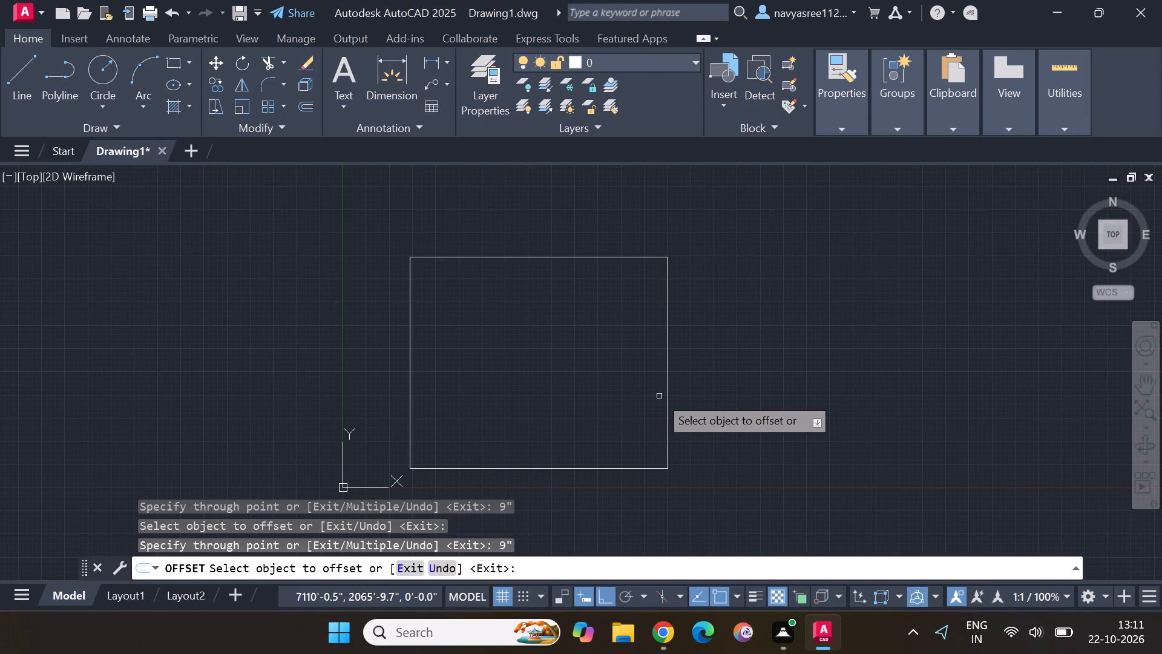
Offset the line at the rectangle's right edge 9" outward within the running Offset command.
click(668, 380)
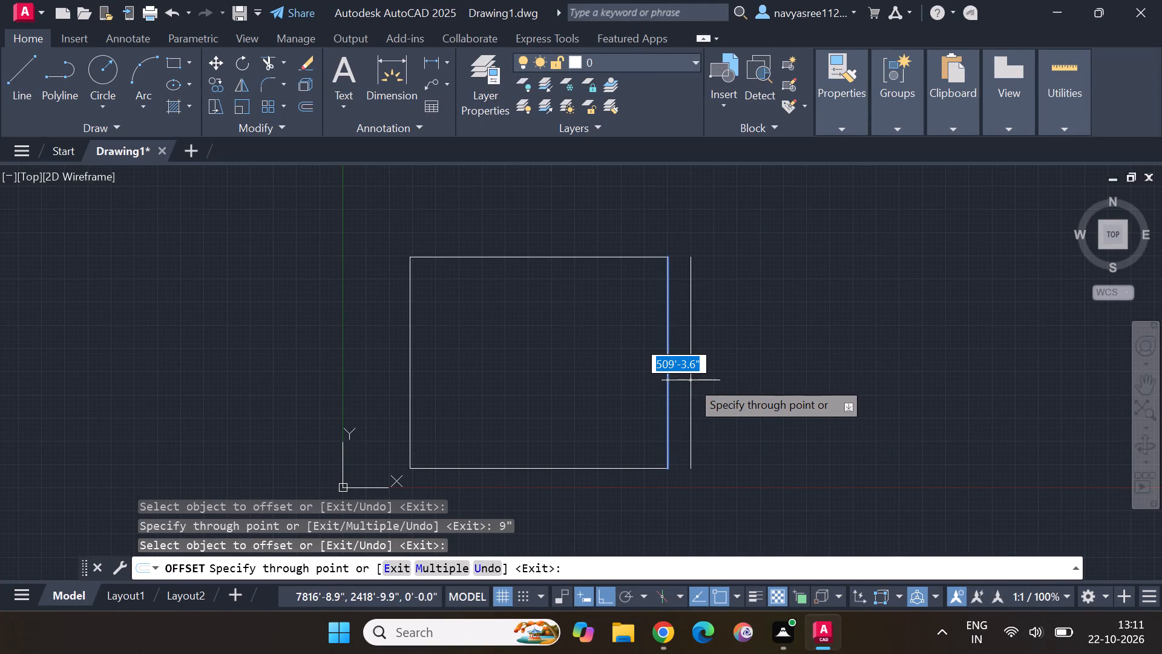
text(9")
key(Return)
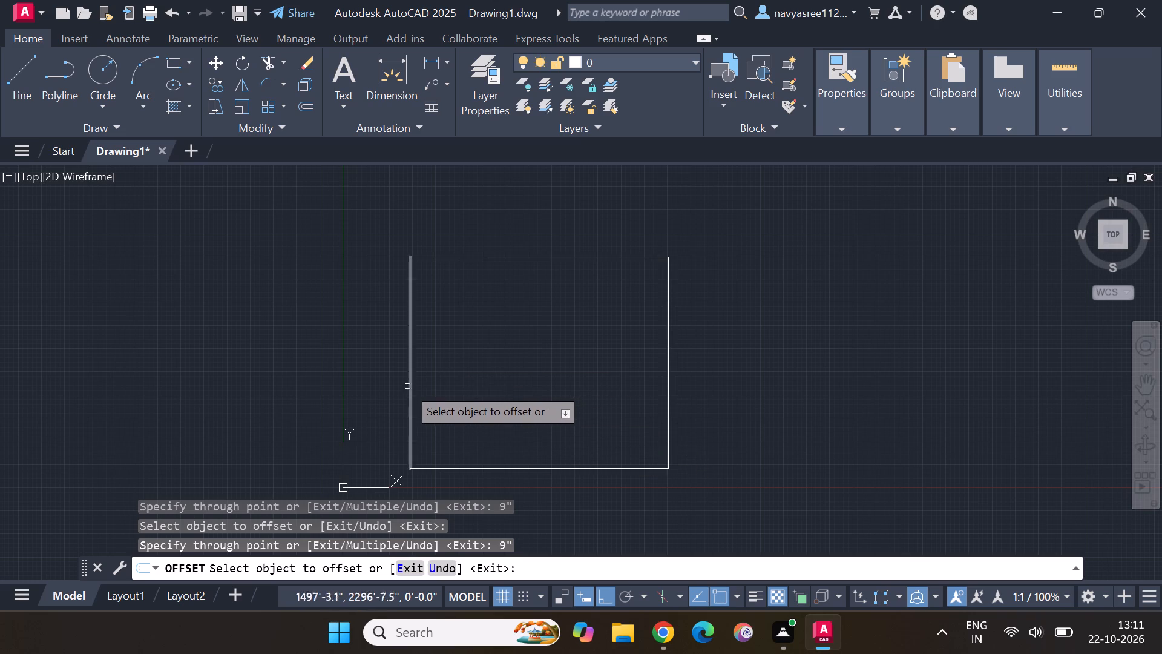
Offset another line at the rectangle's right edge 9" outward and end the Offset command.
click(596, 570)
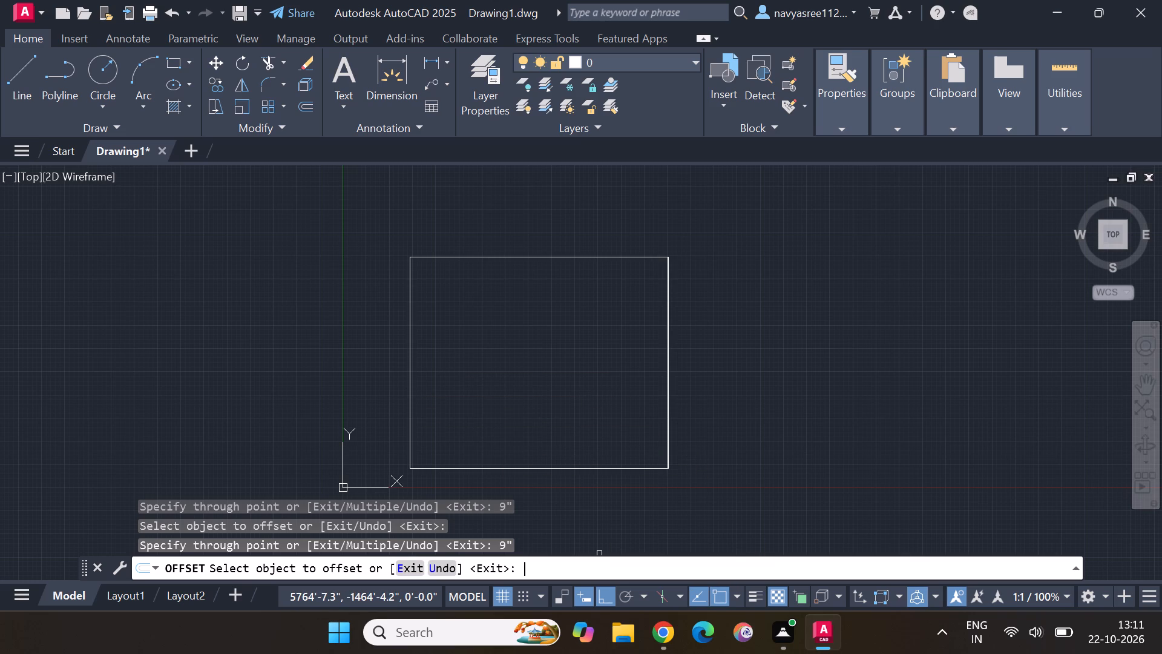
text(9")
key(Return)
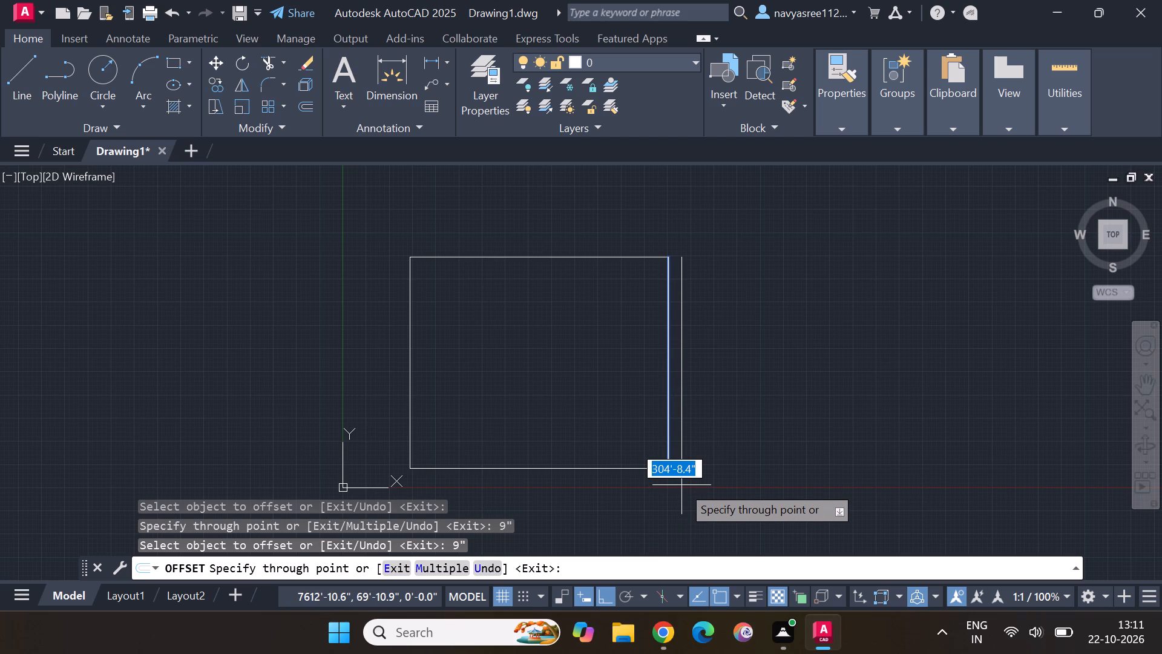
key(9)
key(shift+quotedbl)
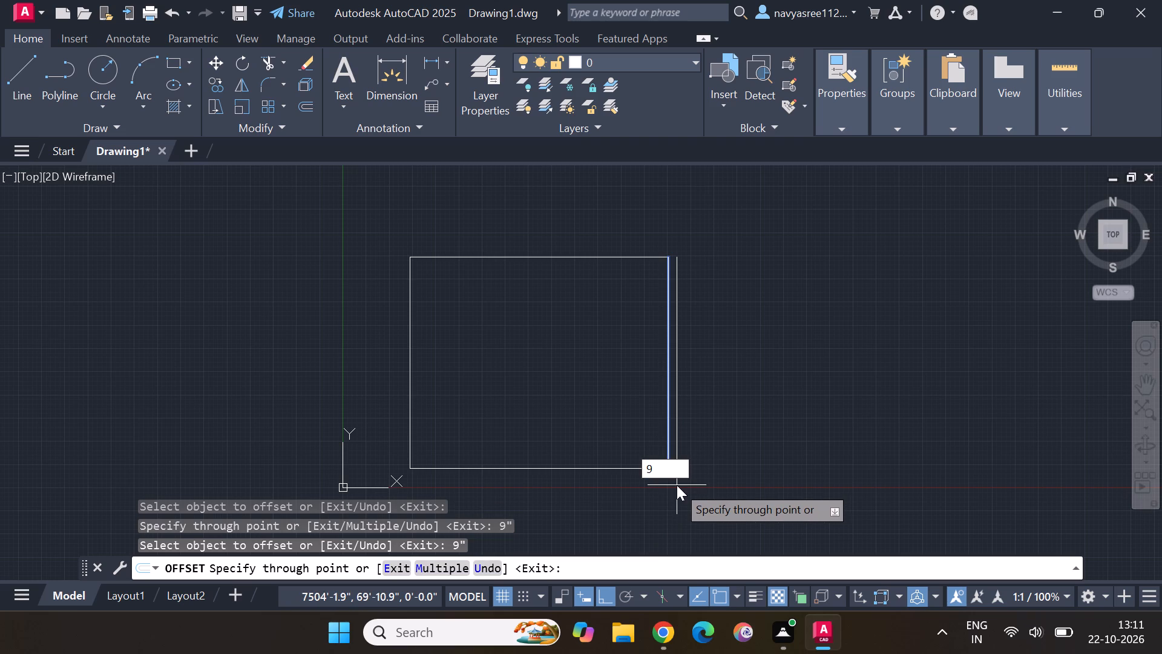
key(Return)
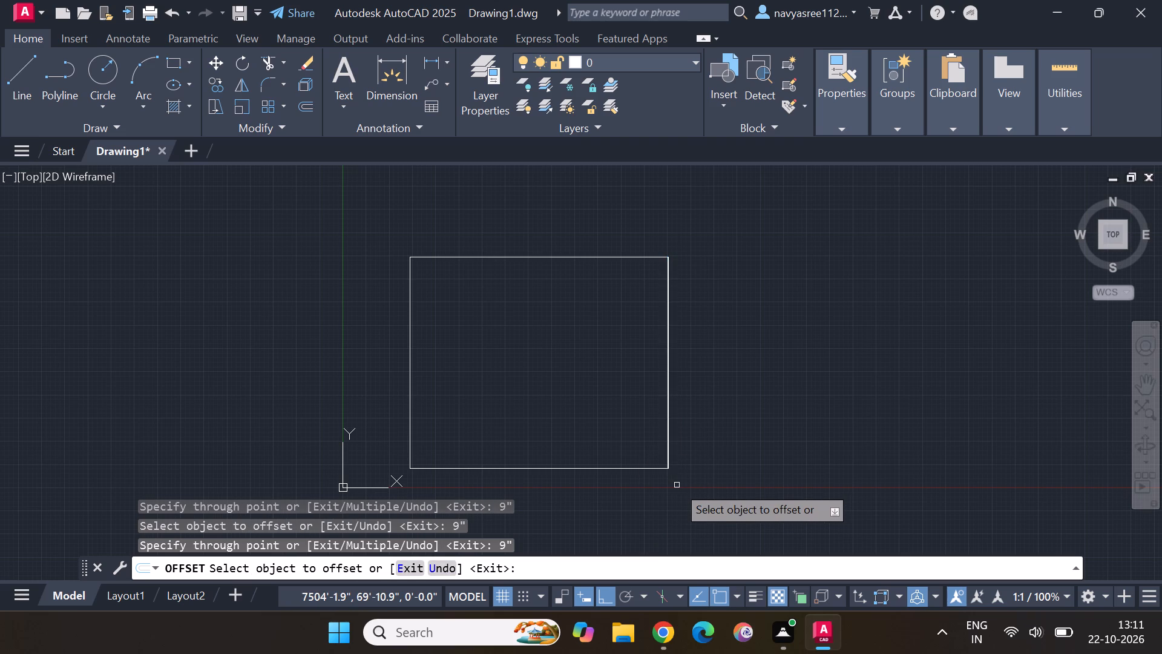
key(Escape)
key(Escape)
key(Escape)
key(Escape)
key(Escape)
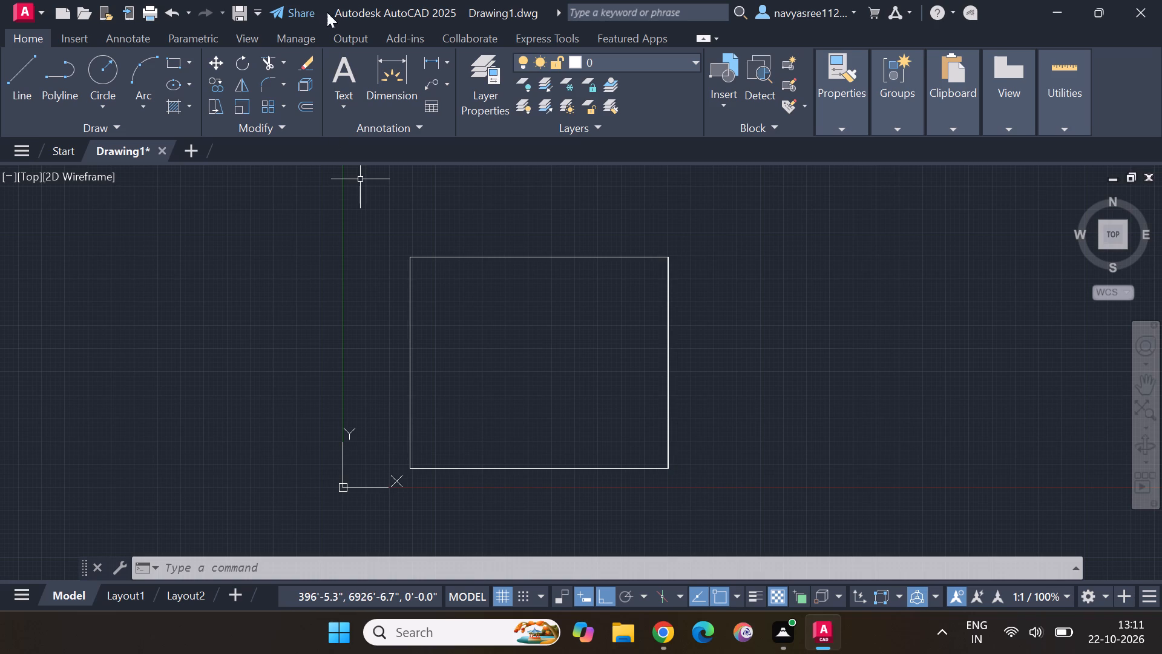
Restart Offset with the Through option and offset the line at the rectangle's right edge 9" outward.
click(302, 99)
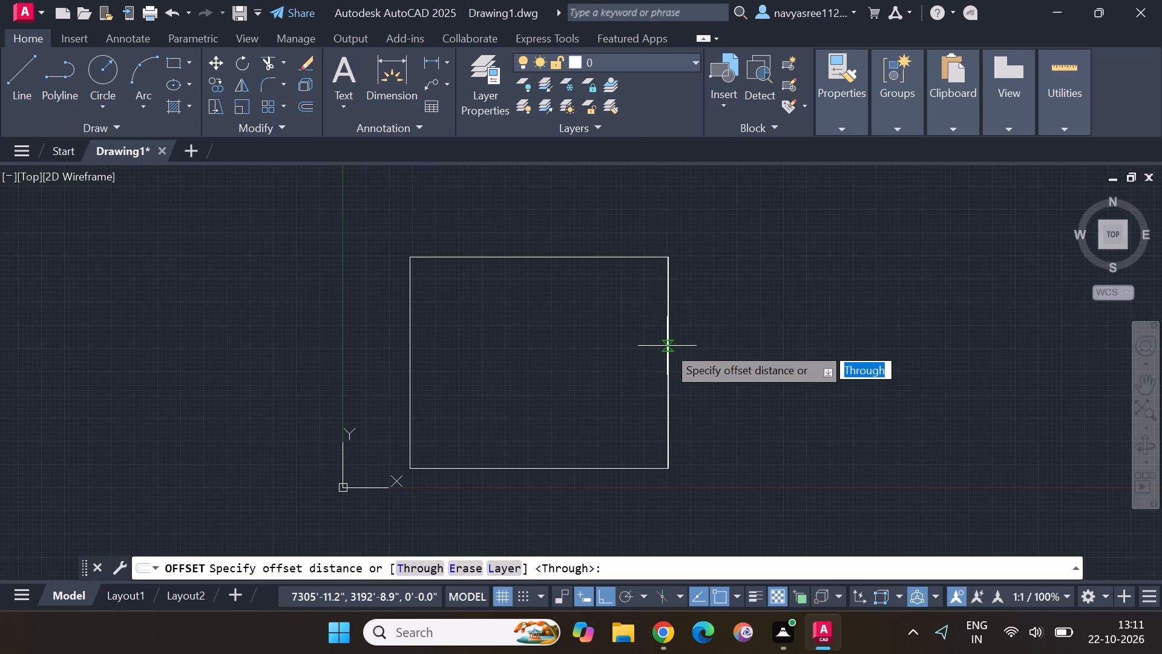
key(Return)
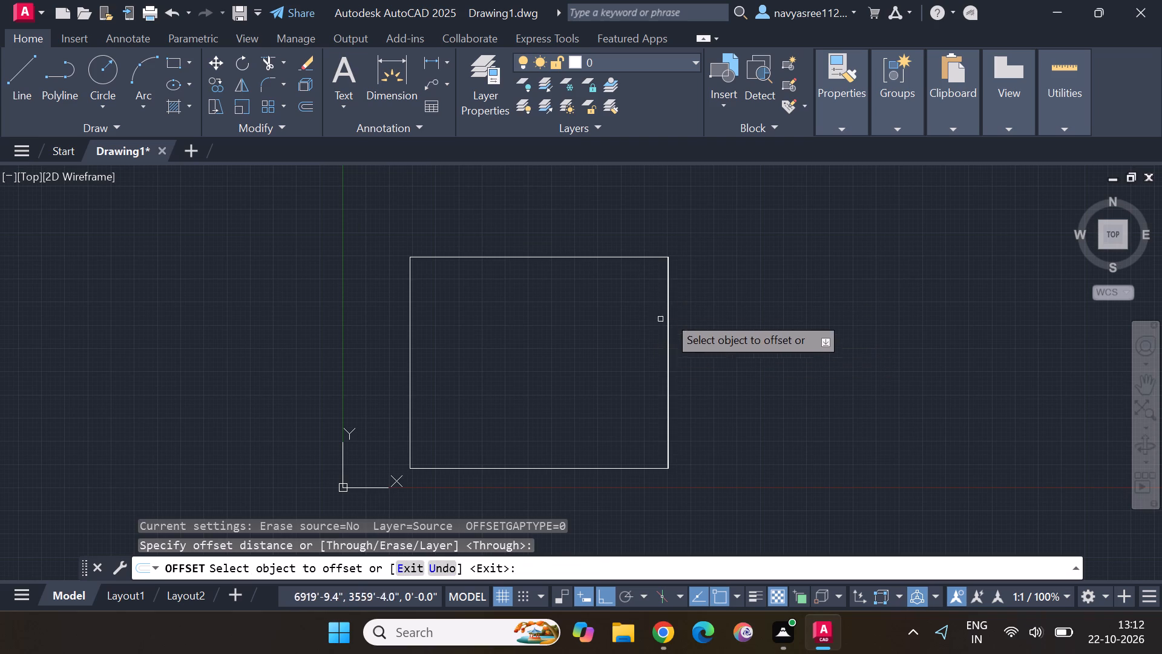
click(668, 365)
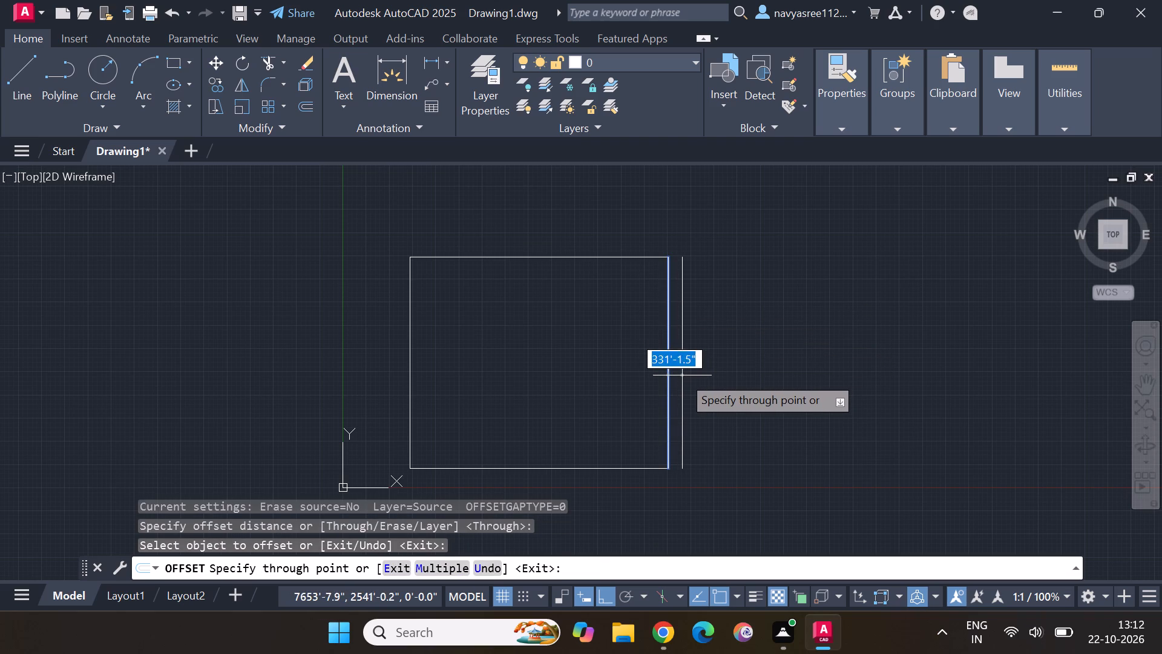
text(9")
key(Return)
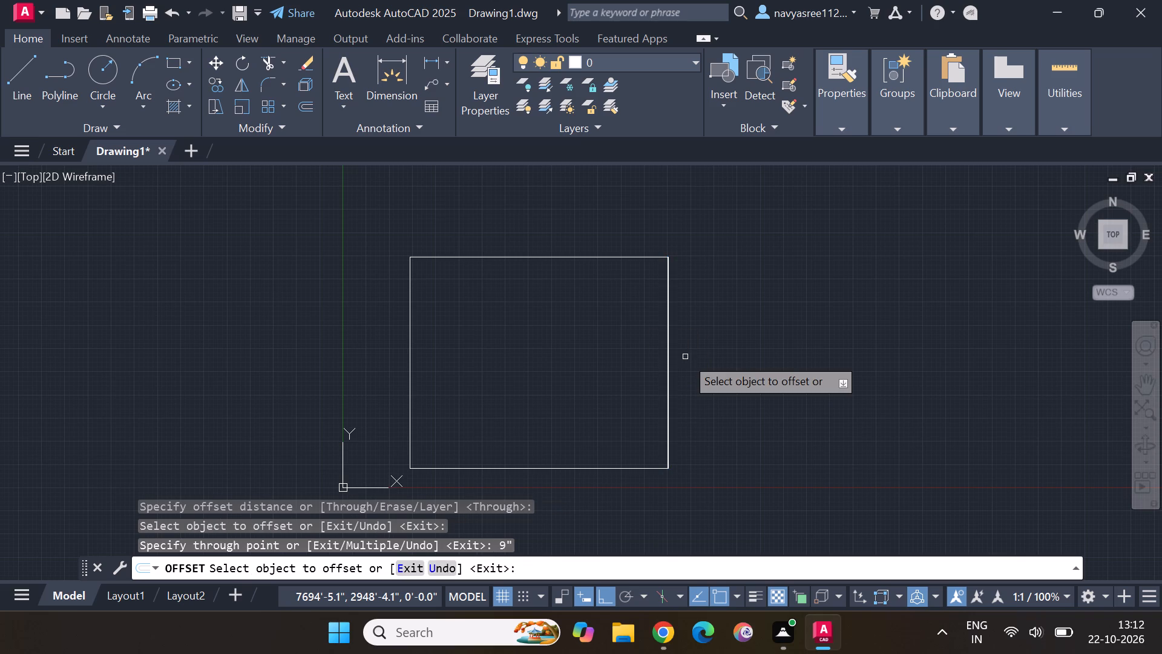
Trim away the four outermost vertical lines of the stacked offsets at the rectangle's right edge.
scroll(688, 337, up, 3)
scroll(620, 359, up, 1)
scroll(620, 359, down, 1)
scroll(620, 359, up, 3)
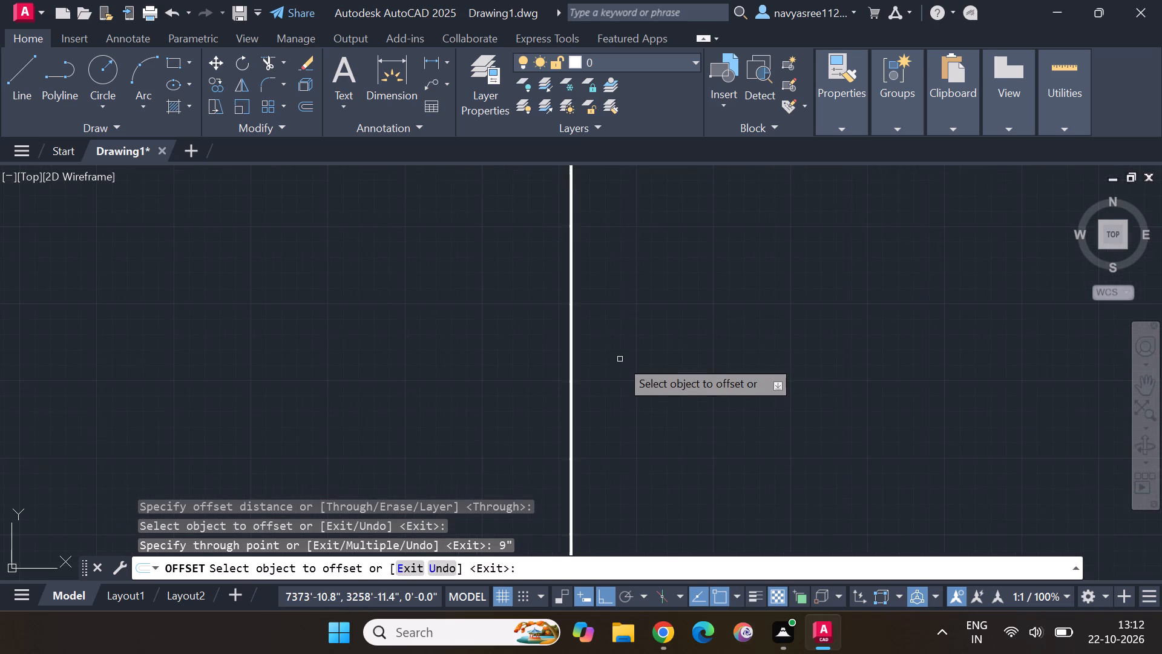
scroll(620, 359, up, 1)
scroll(520, 388, up, 4)
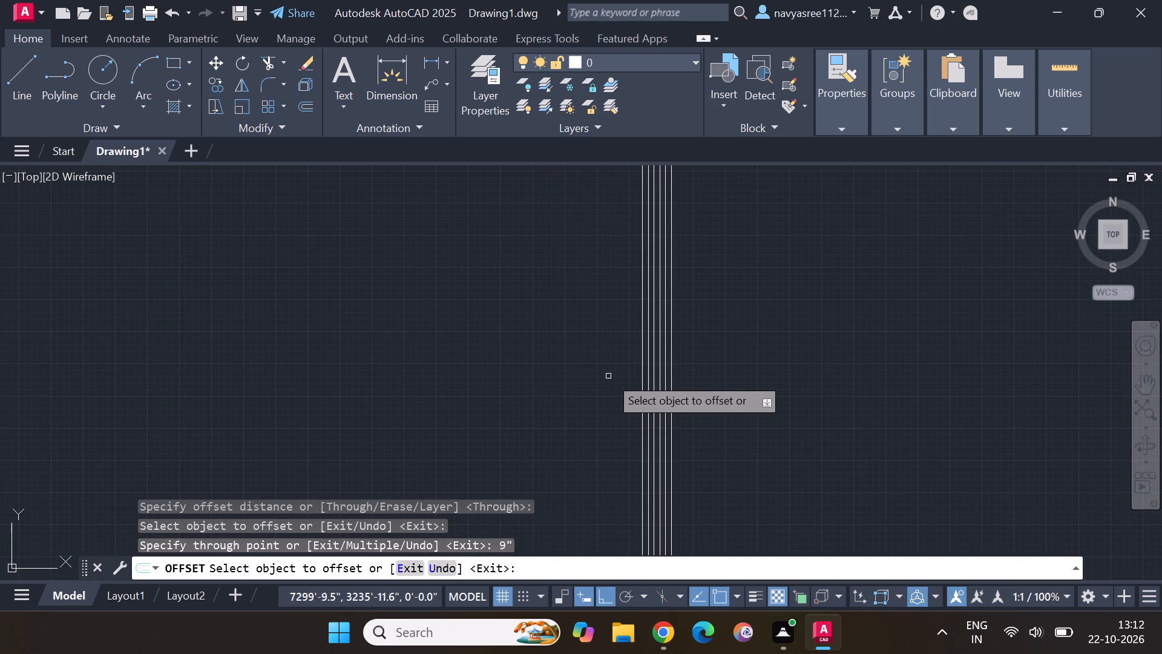
scroll(611, 374, up, 1)
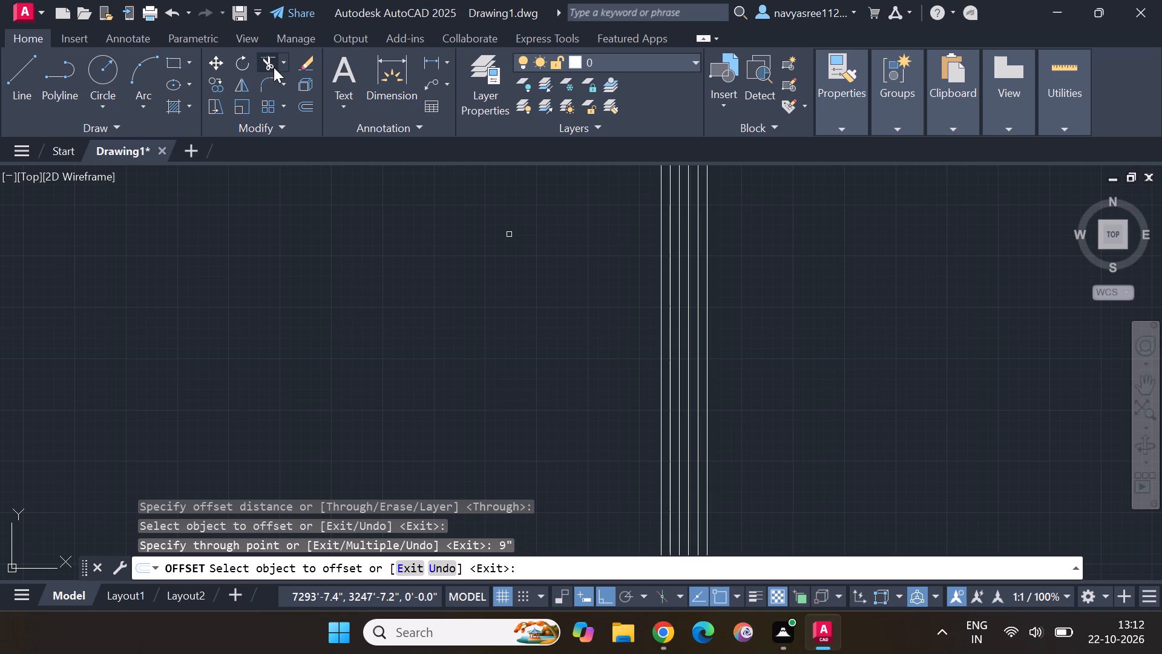
click(269, 67)
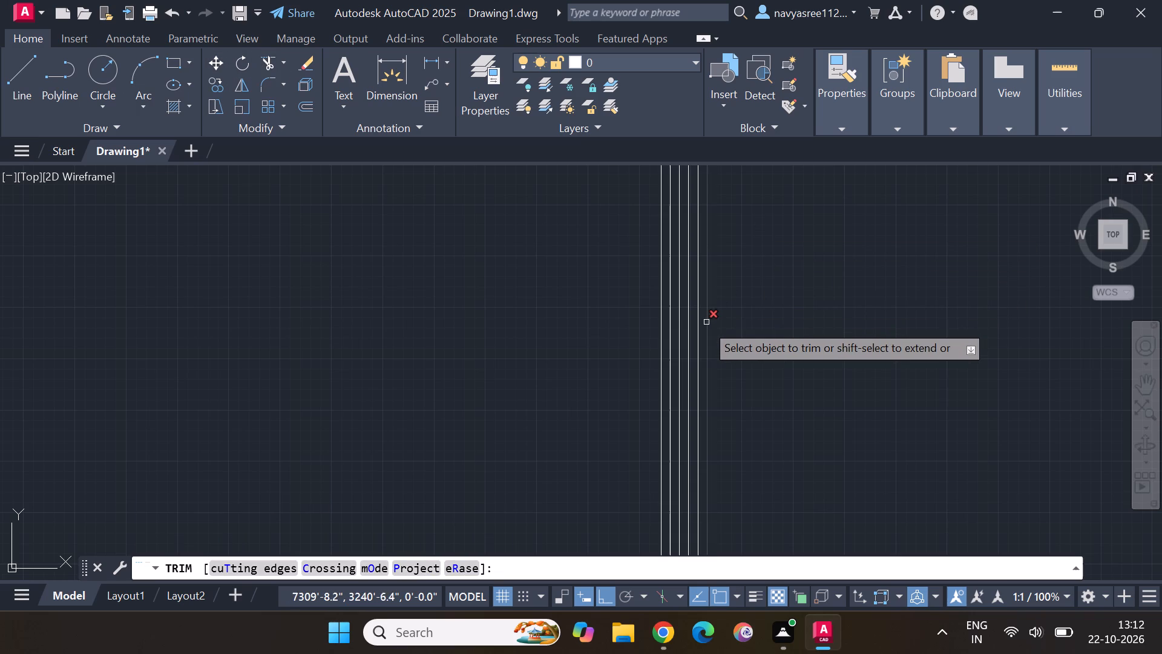
click(705, 323)
click(699, 323)
click(687, 331)
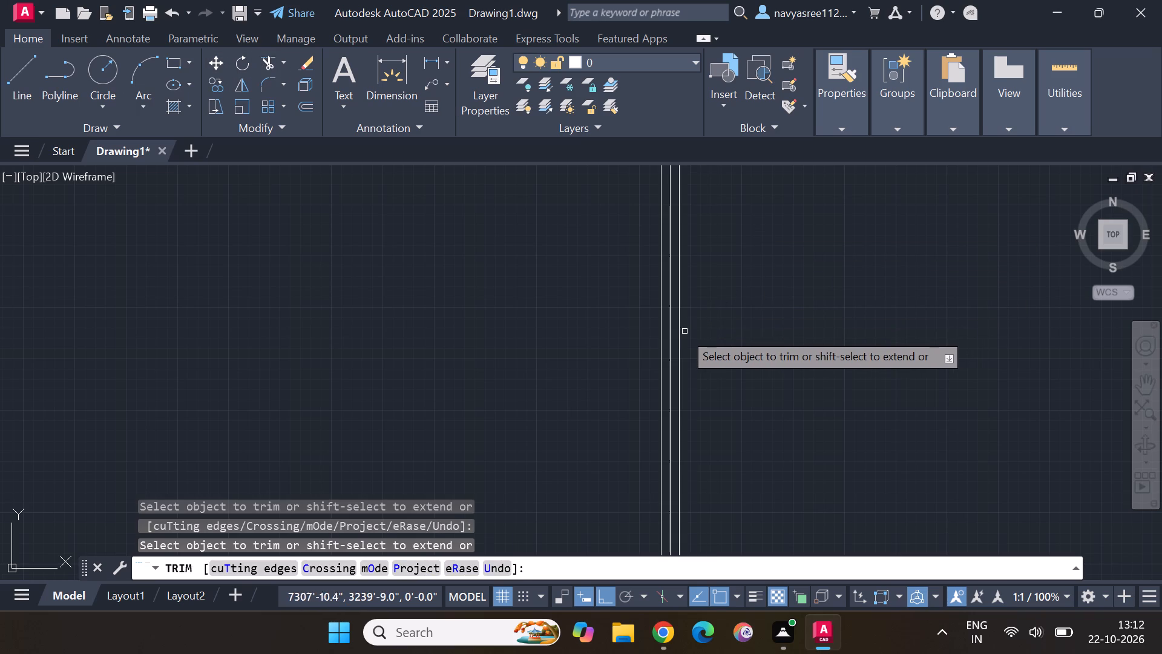
click(680, 332)
Trim away the outer of the two remaining vertical lines at the rectangle's right edge.
scroll(680, 332, down, 5)
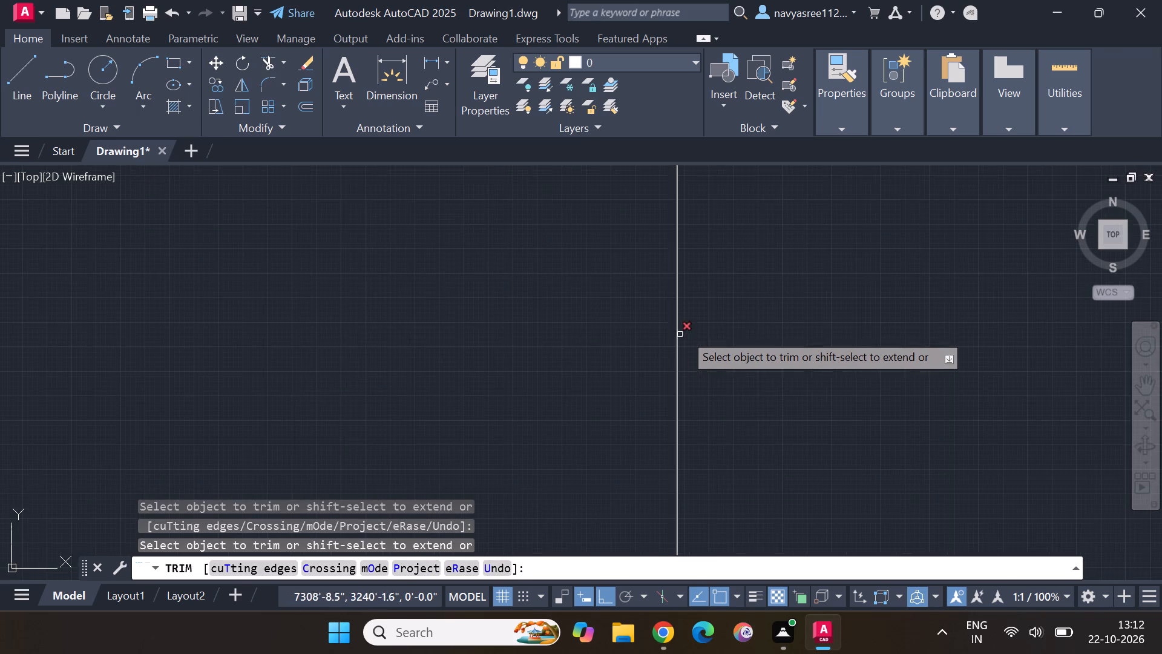
scroll(689, 329, down, 4)
scroll(689, 329, up, 12)
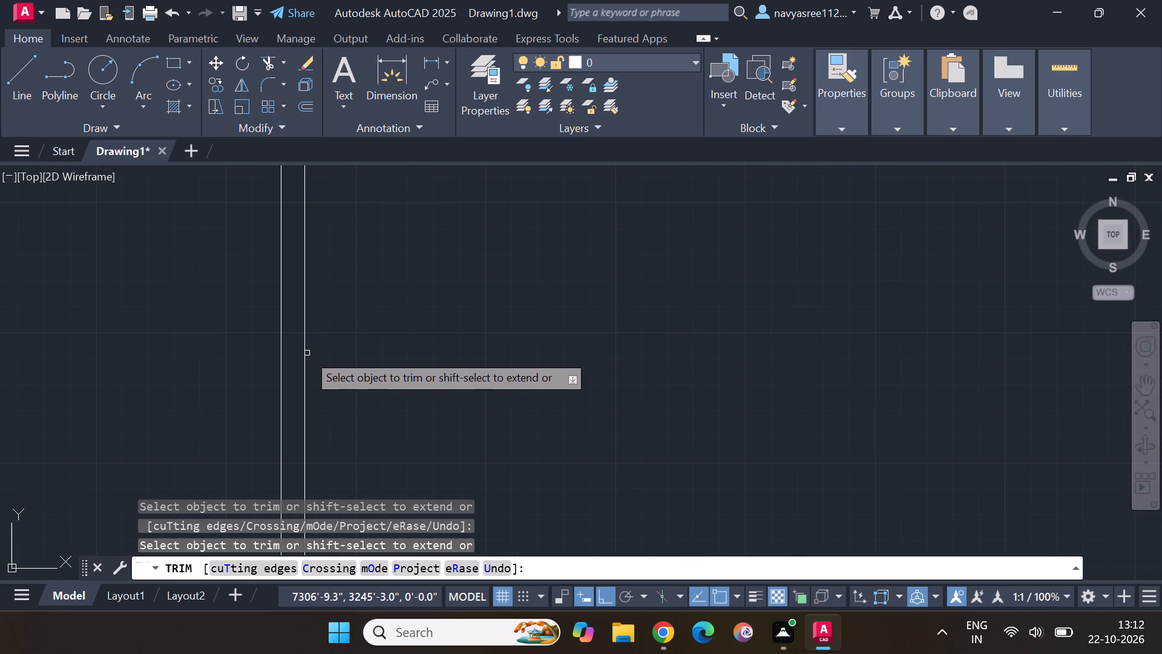
click(304, 358)
click(309, 358)
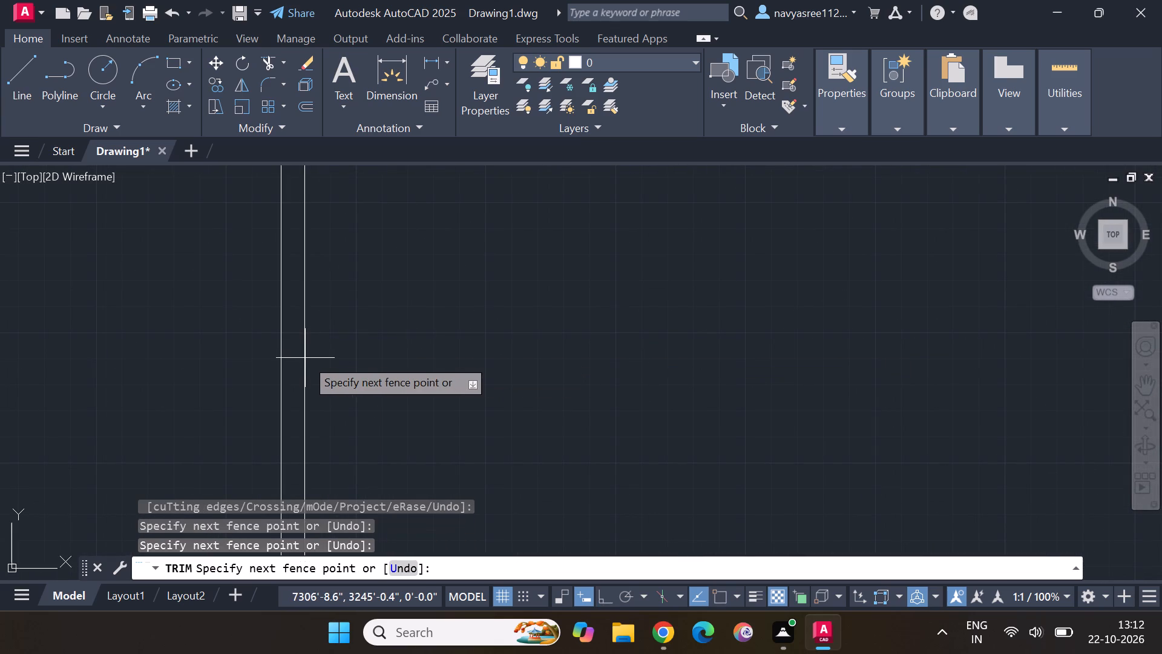
click(304, 359)
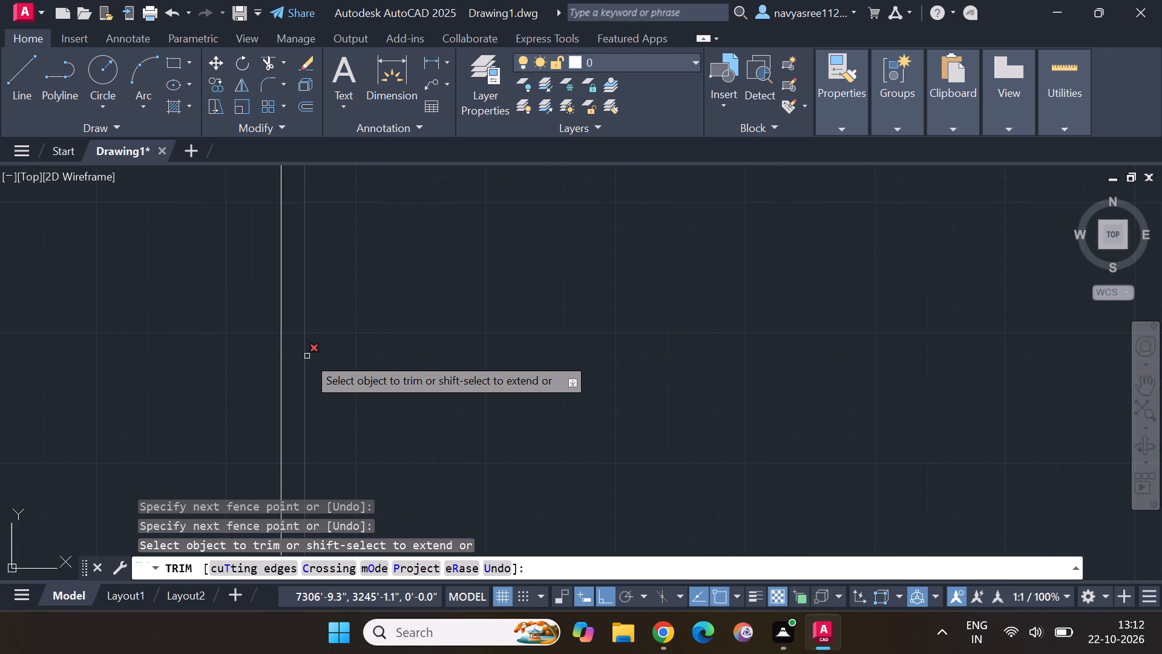
click(307, 356)
Trim away the two uppermost horizontal lines of the stacked offsets at the rectangle's top edge.
scroll(320, 352, down, 8)
scroll(415, 341, up, 1)
scroll(415, 341, down, 8)
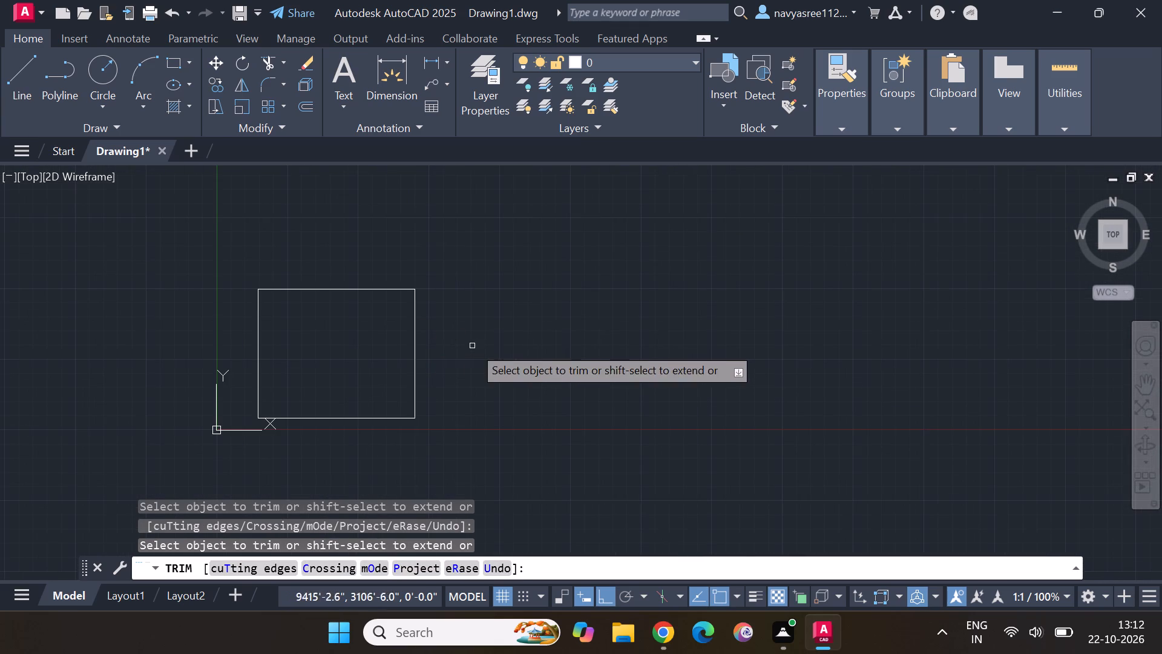
middle_drag(323, 319, 604, 418)
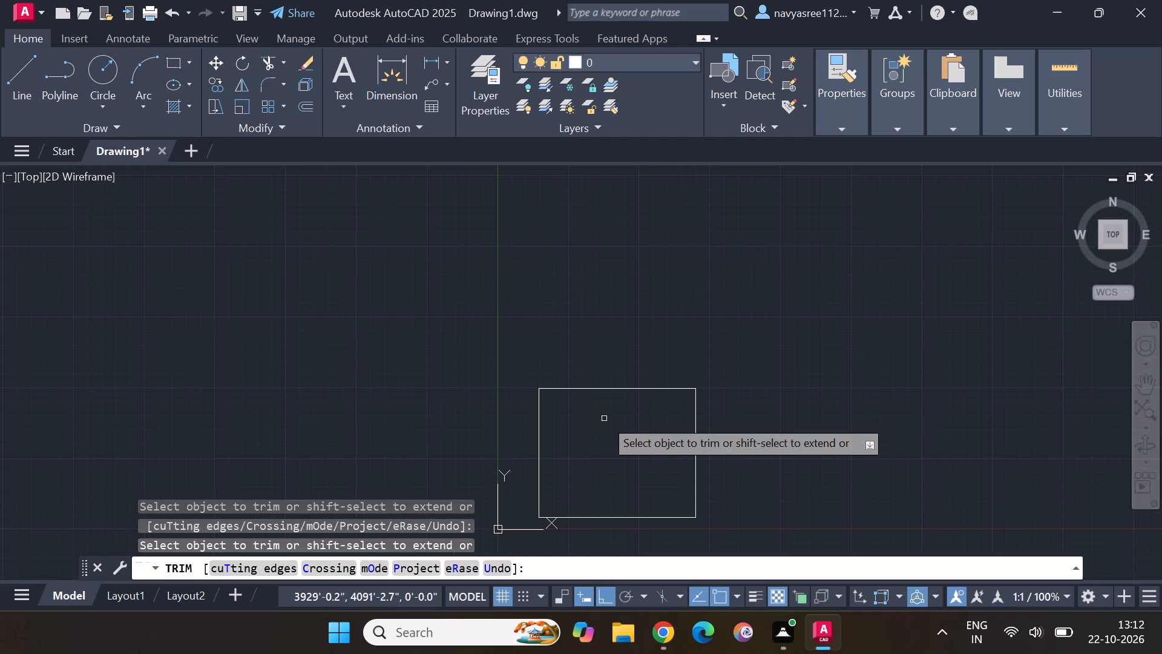
scroll(585, 405, up, 3)
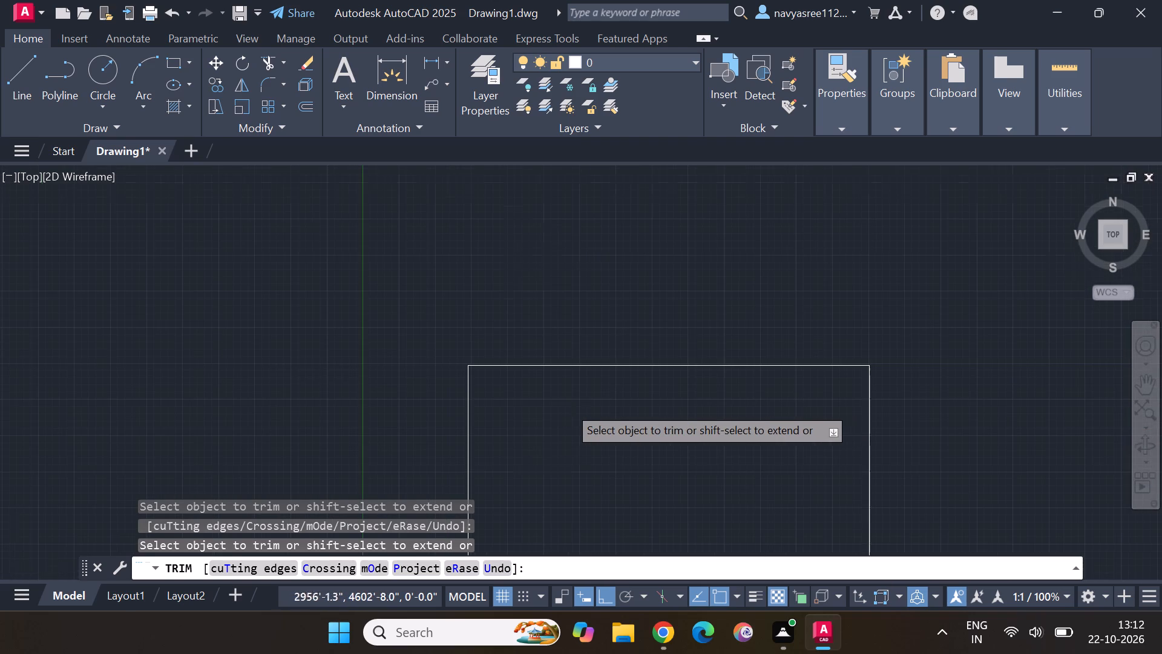
scroll(568, 406, up, 3)
scroll(554, 381, down, 2)
middle_drag(559, 353, 531, 396)
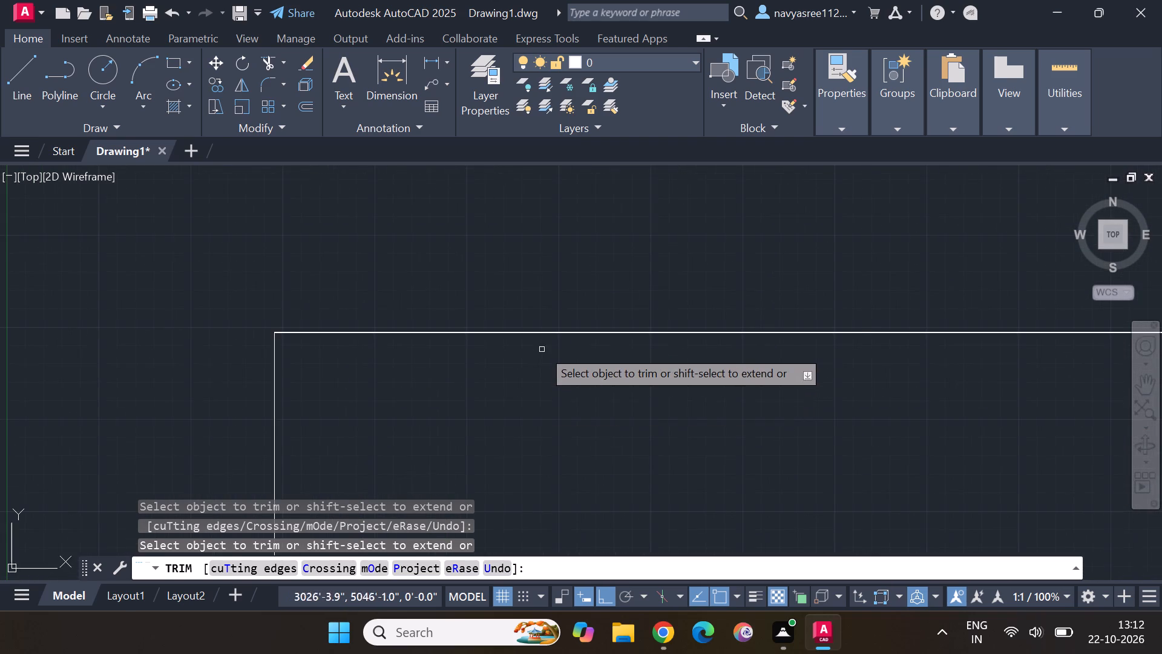
scroll(543, 337, up, 11)
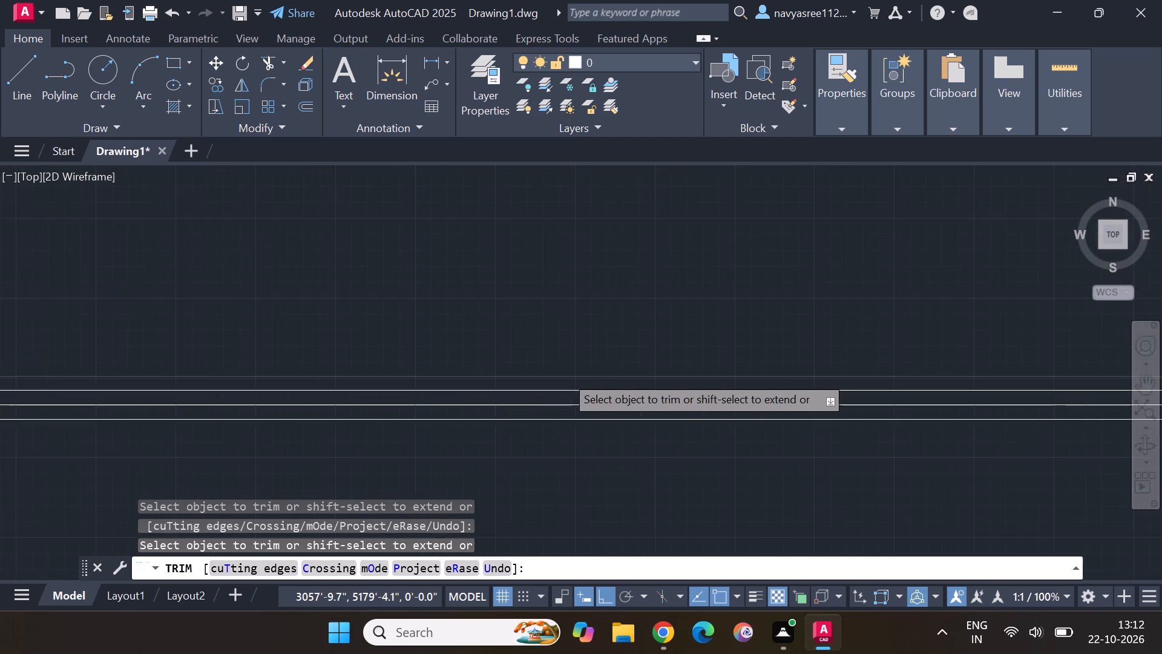
click(576, 375)
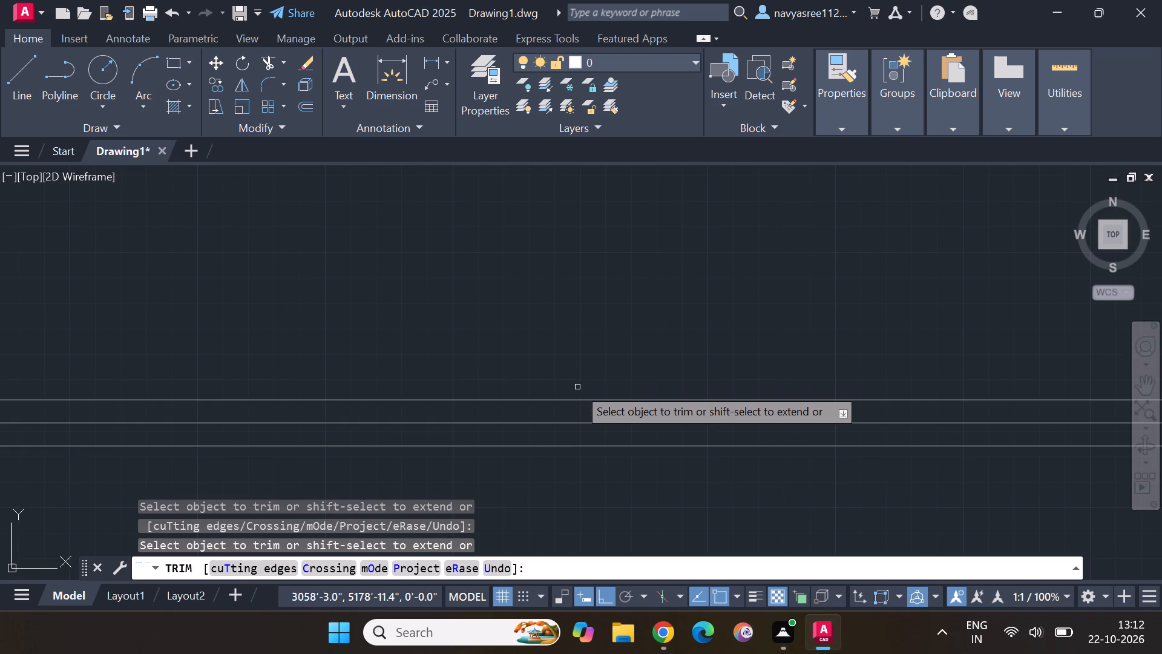
click(580, 398)
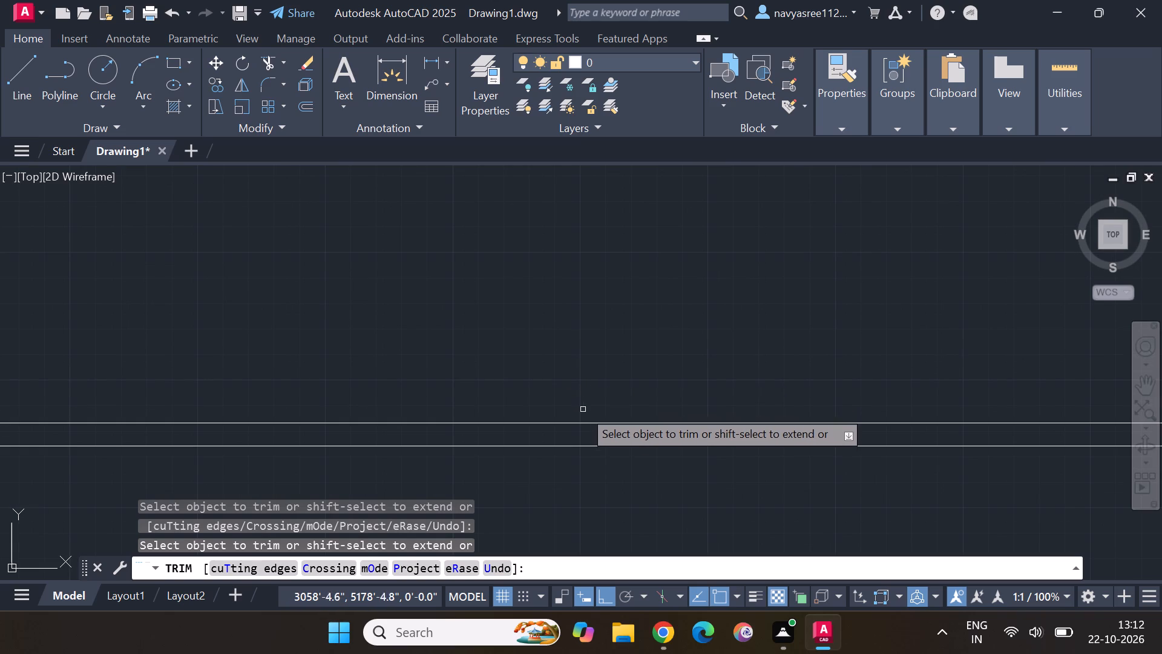
Restart Trim and remove the last remaining vertical line at the rectangle's right edge.
scroll(667, 456, down, 1)
middle_drag(663, 476, 615, 329)
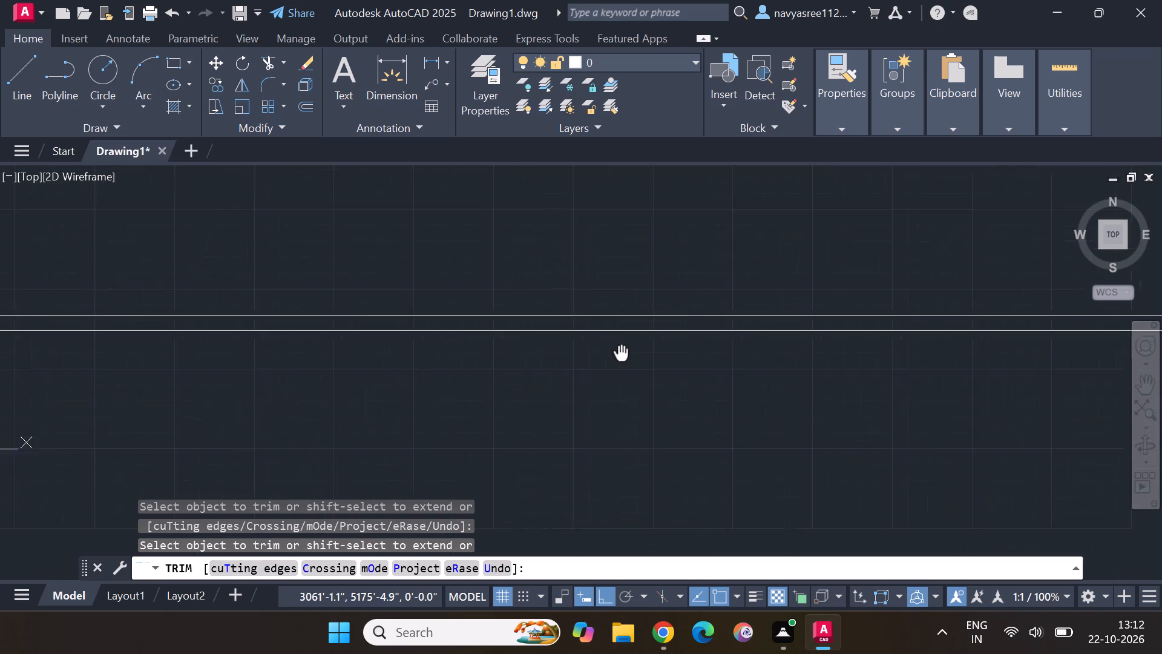
middle_drag(615, 329, 612, 262)
scroll(611, 261, down, 5)
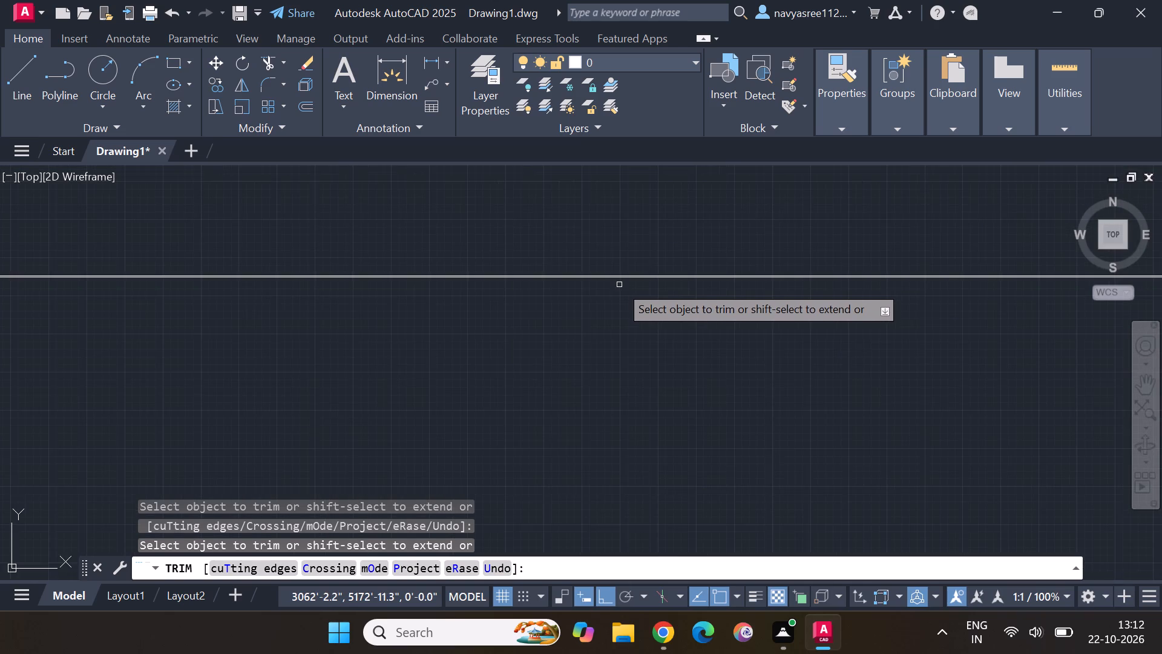
scroll(619, 286, down, 7)
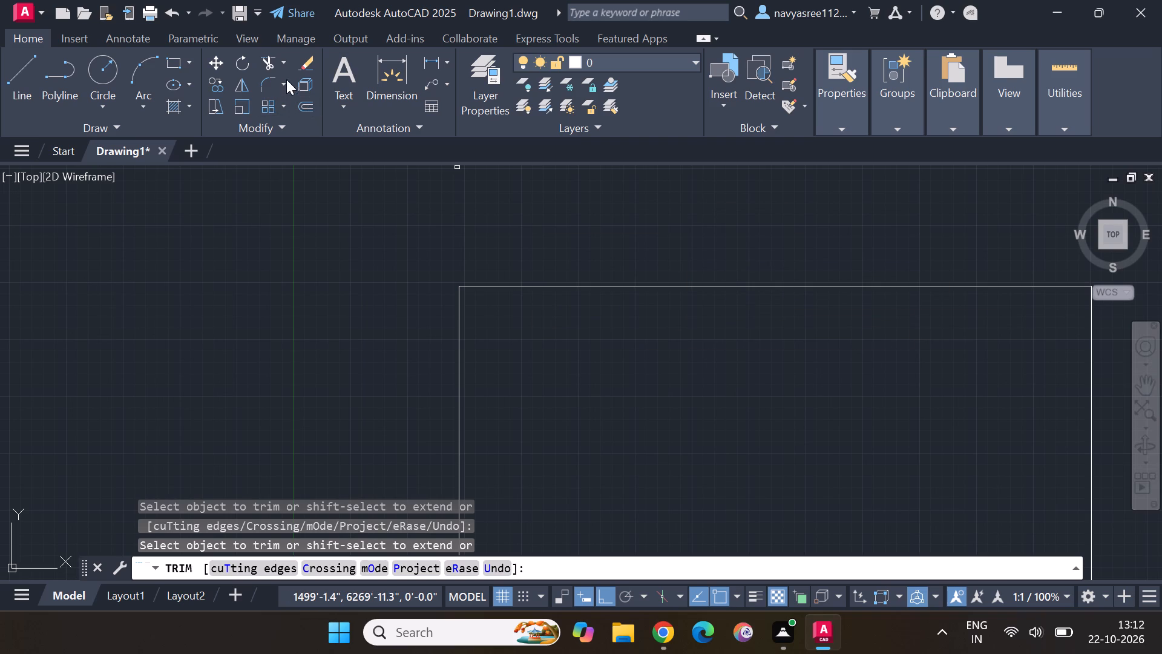
click(263, 62)
scroll(1117, 348, up, 3)
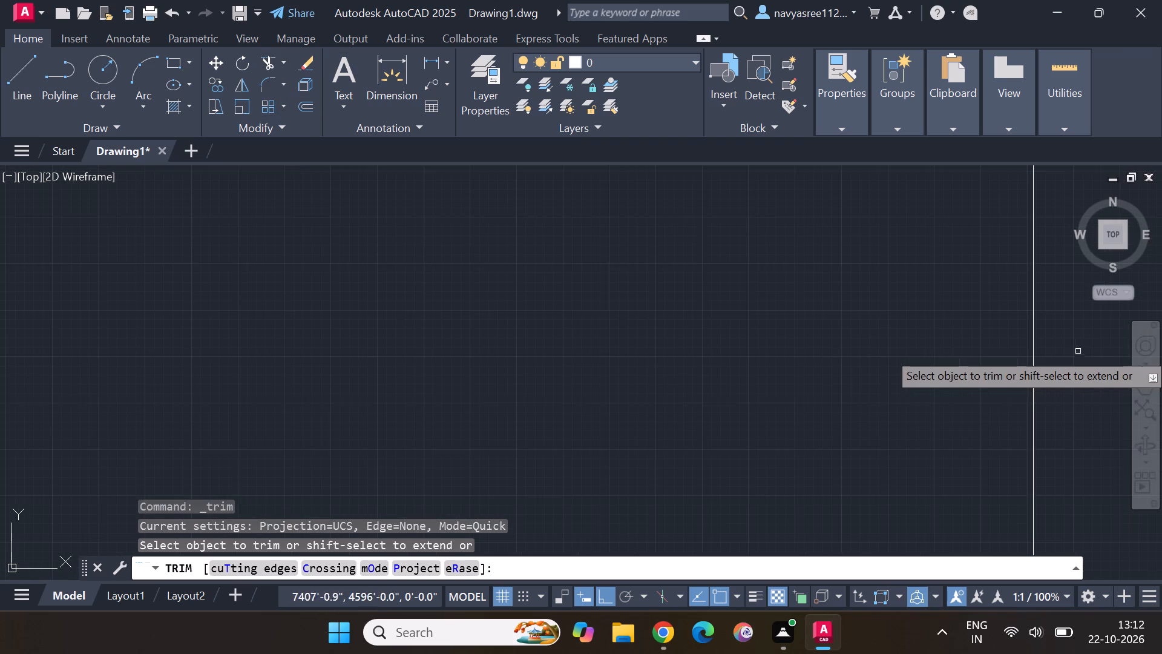
scroll(1051, 351, up, 4)
scroll(933, 359, up, 8)
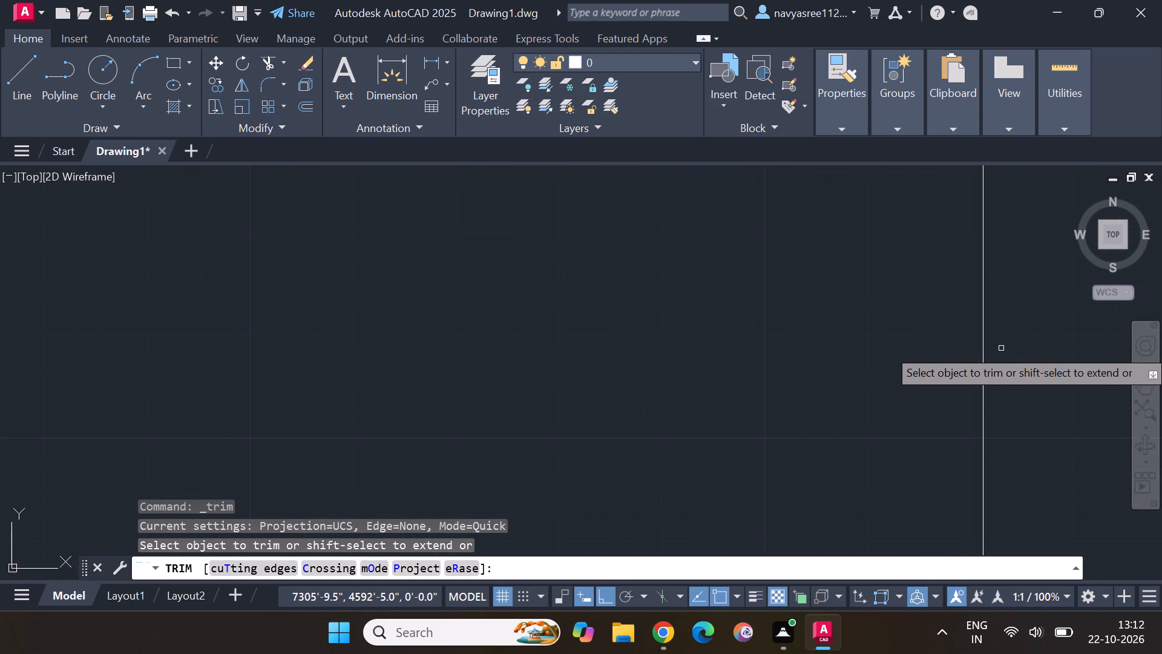
scroll(1010, 348, up, 4)
scroll(844, 382, up, 5)
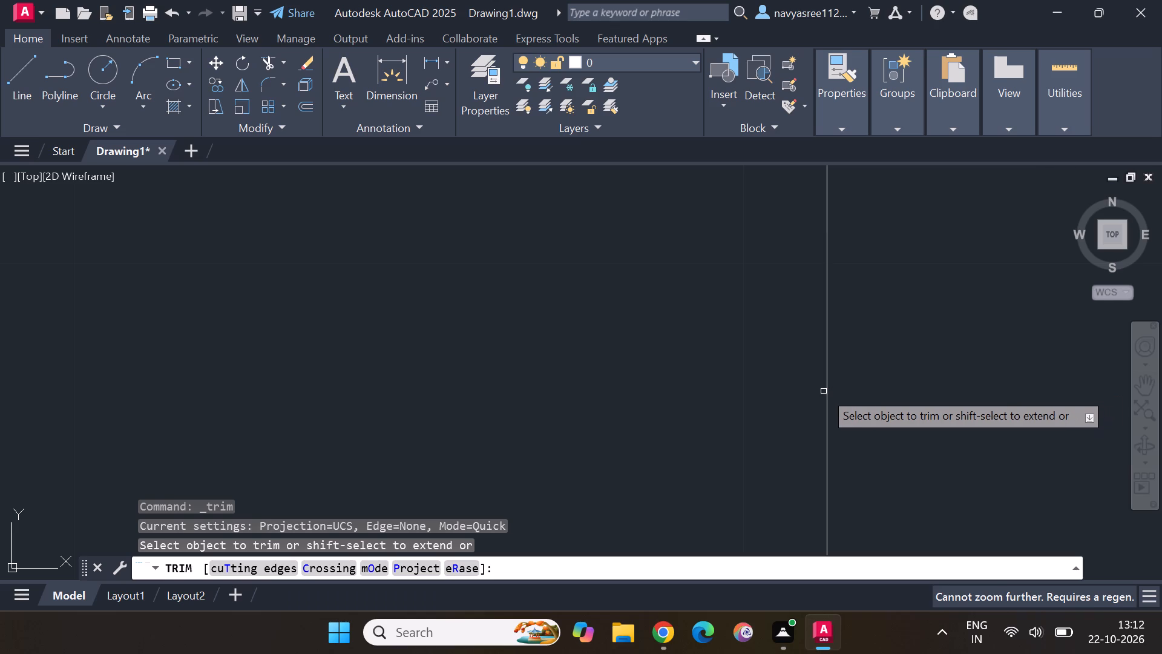
click(825, 389)
click(827, 386)
scroll(827, 386, down, 3)
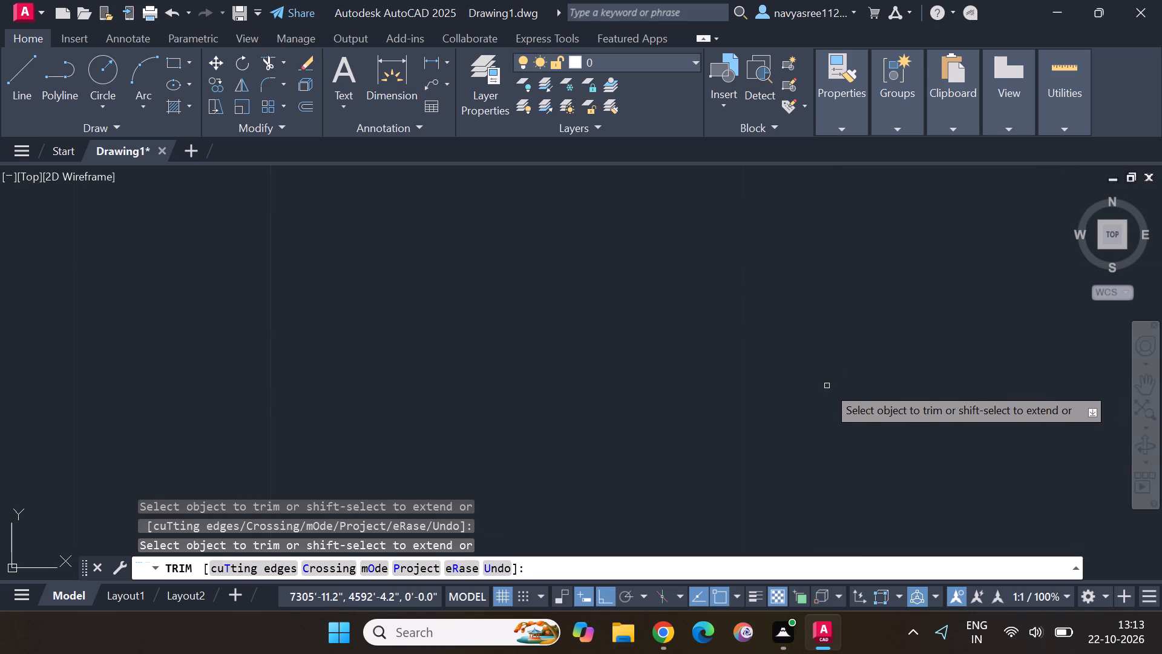
scroll(827, 386, down, 11)
scroll(777, 365, down, 4)
middle_drag(612, 311, 612, 311)
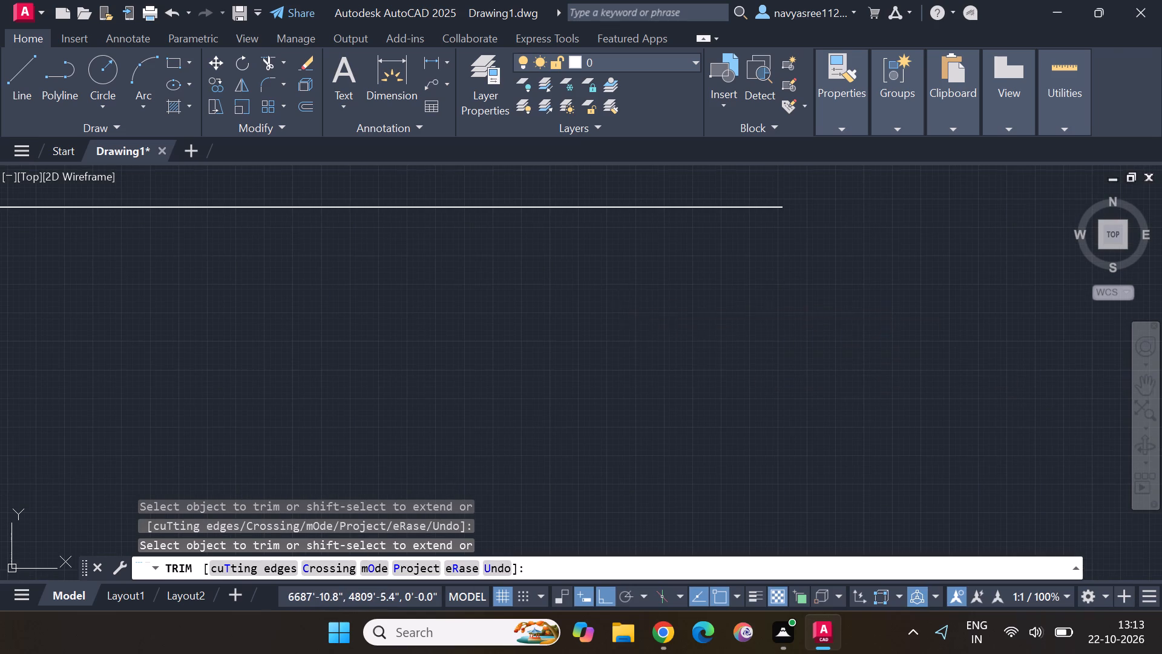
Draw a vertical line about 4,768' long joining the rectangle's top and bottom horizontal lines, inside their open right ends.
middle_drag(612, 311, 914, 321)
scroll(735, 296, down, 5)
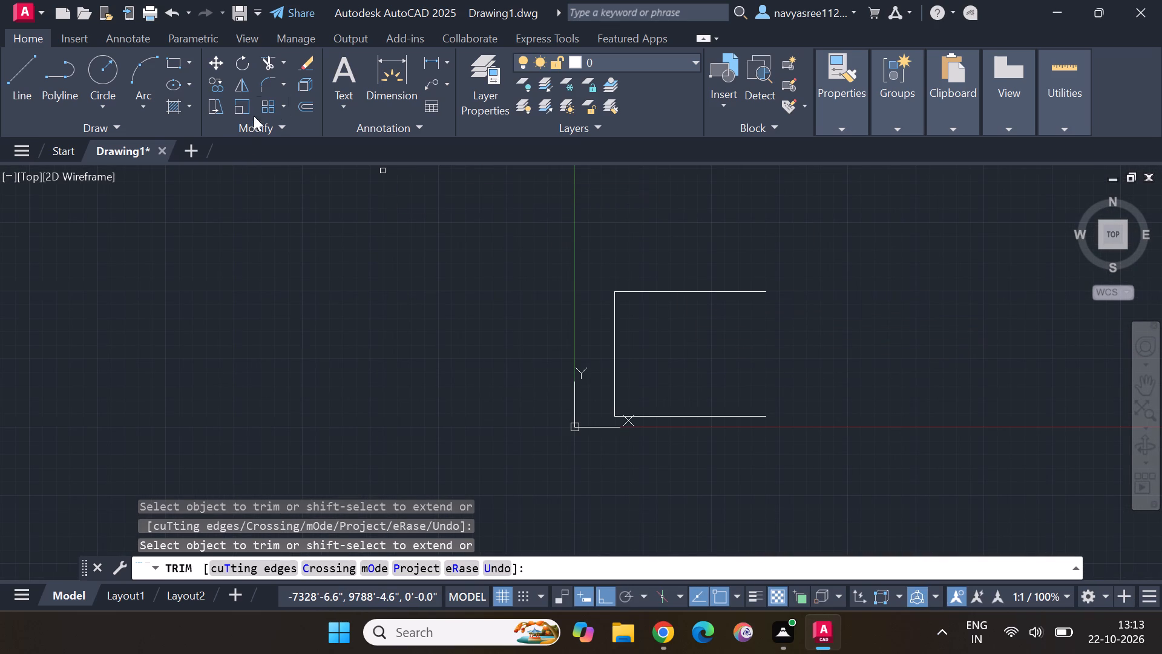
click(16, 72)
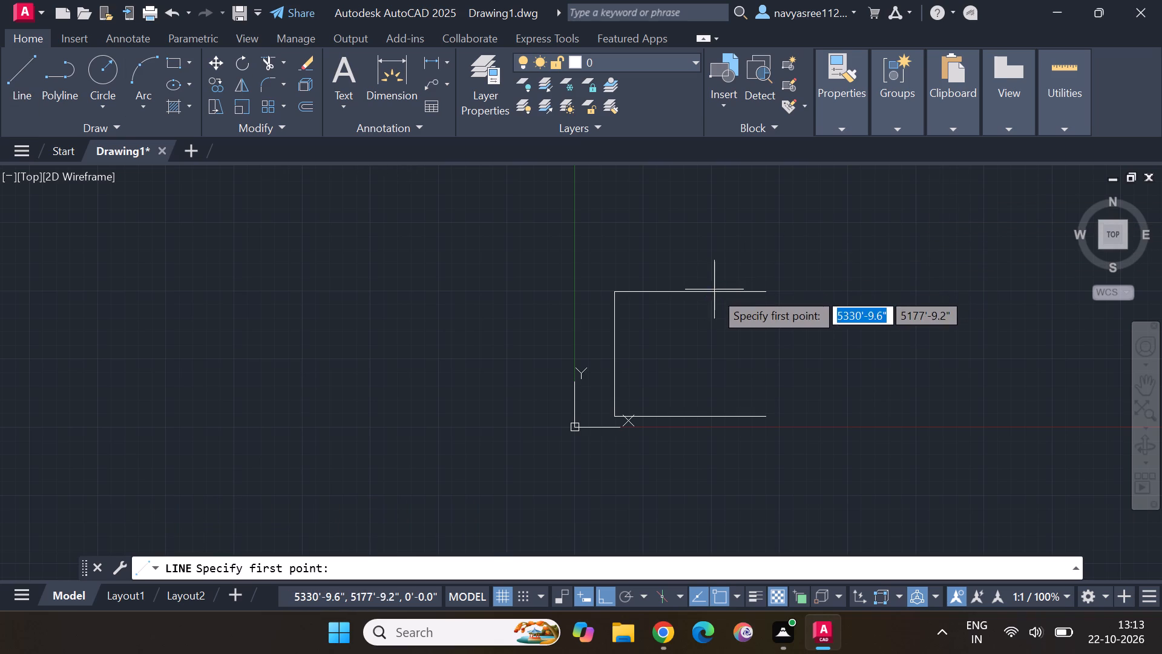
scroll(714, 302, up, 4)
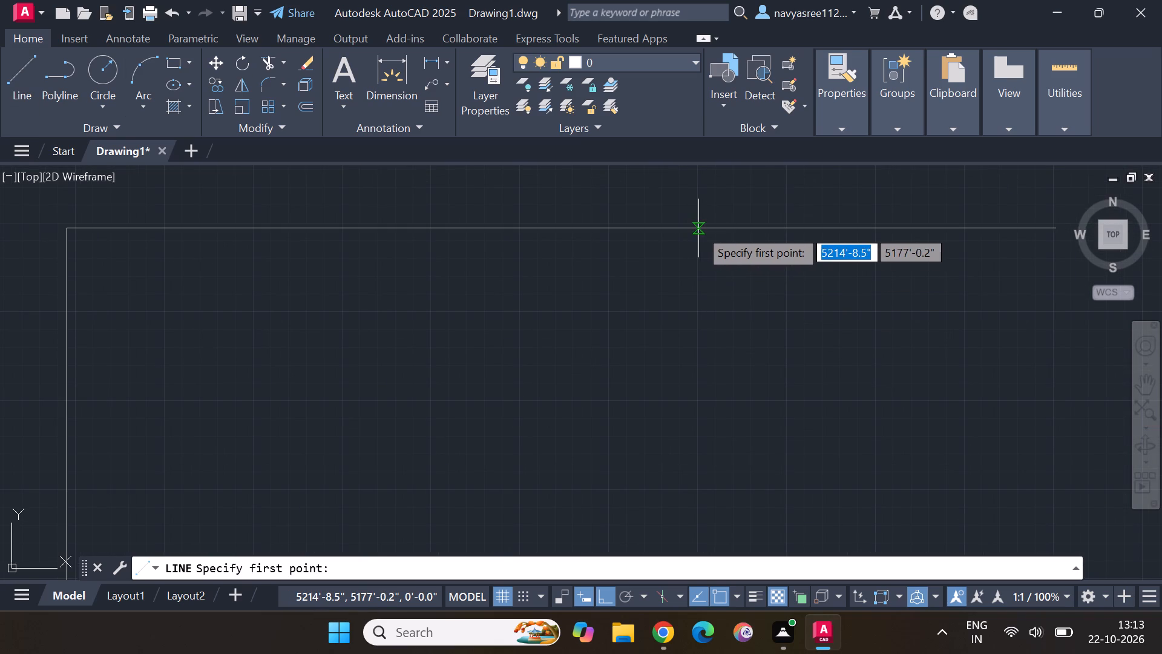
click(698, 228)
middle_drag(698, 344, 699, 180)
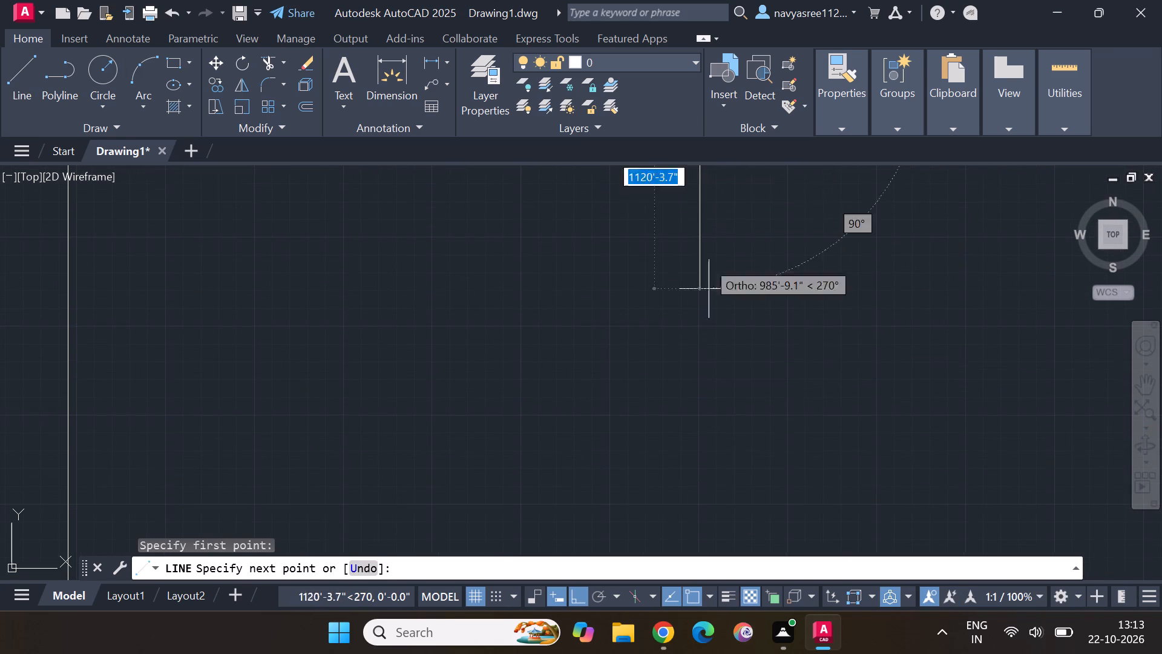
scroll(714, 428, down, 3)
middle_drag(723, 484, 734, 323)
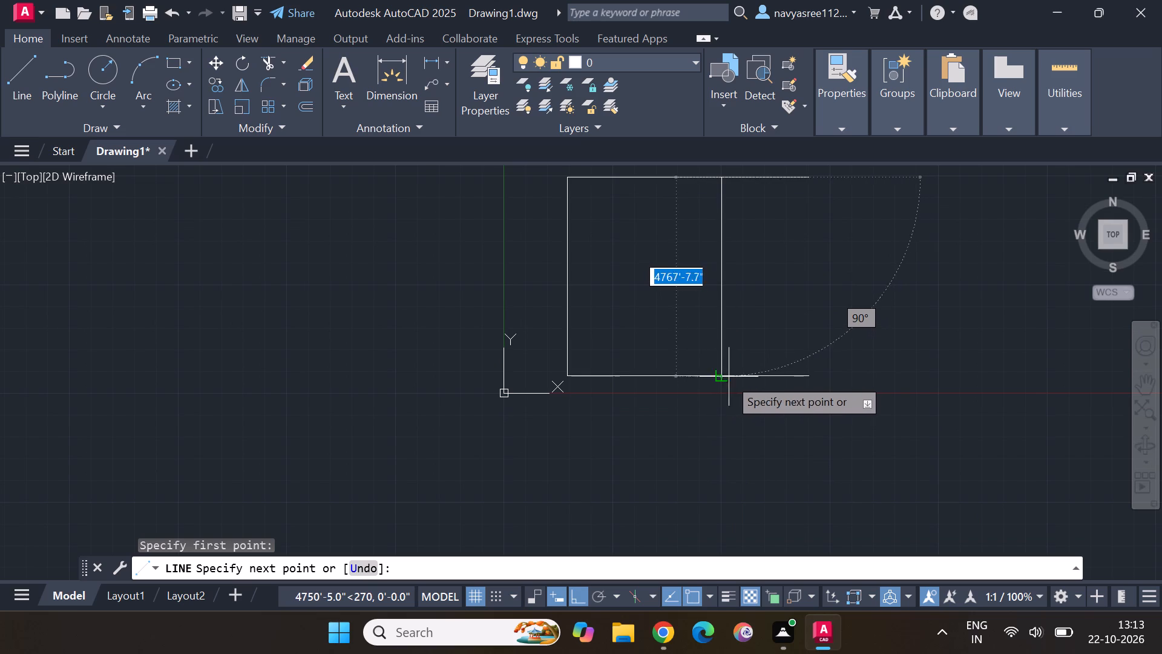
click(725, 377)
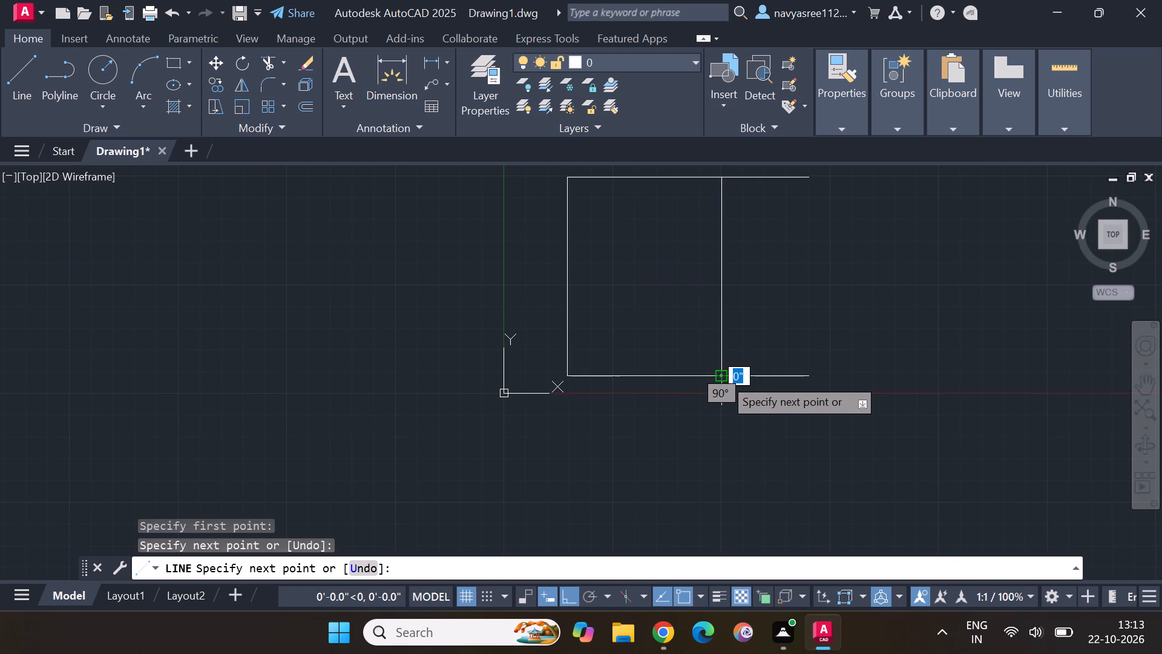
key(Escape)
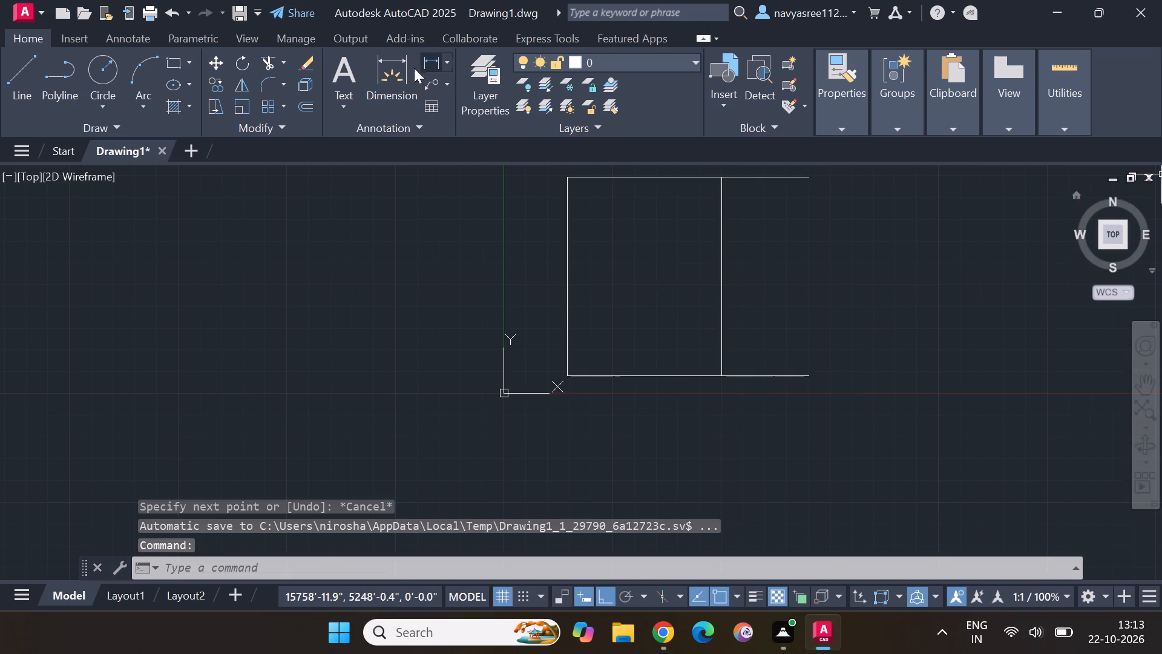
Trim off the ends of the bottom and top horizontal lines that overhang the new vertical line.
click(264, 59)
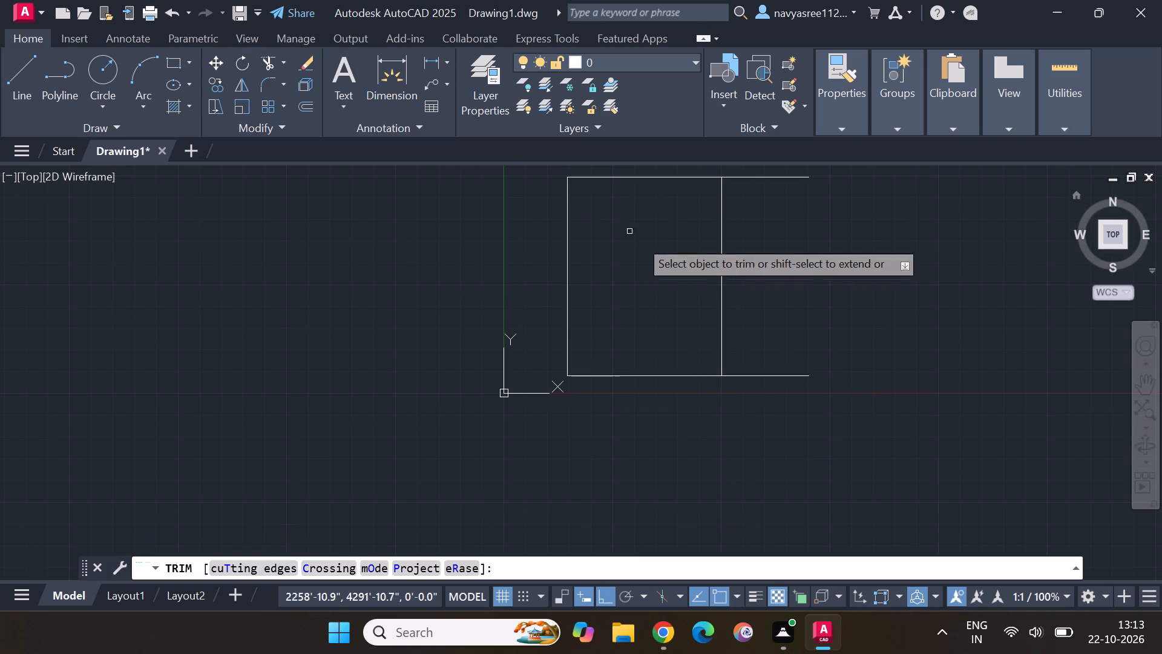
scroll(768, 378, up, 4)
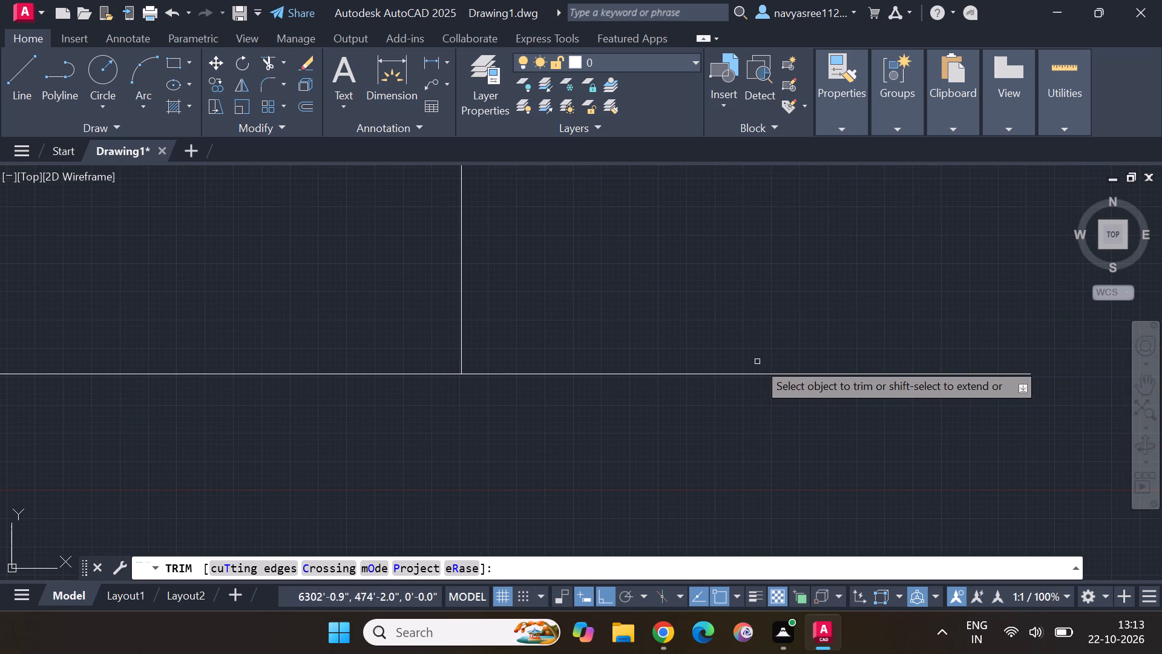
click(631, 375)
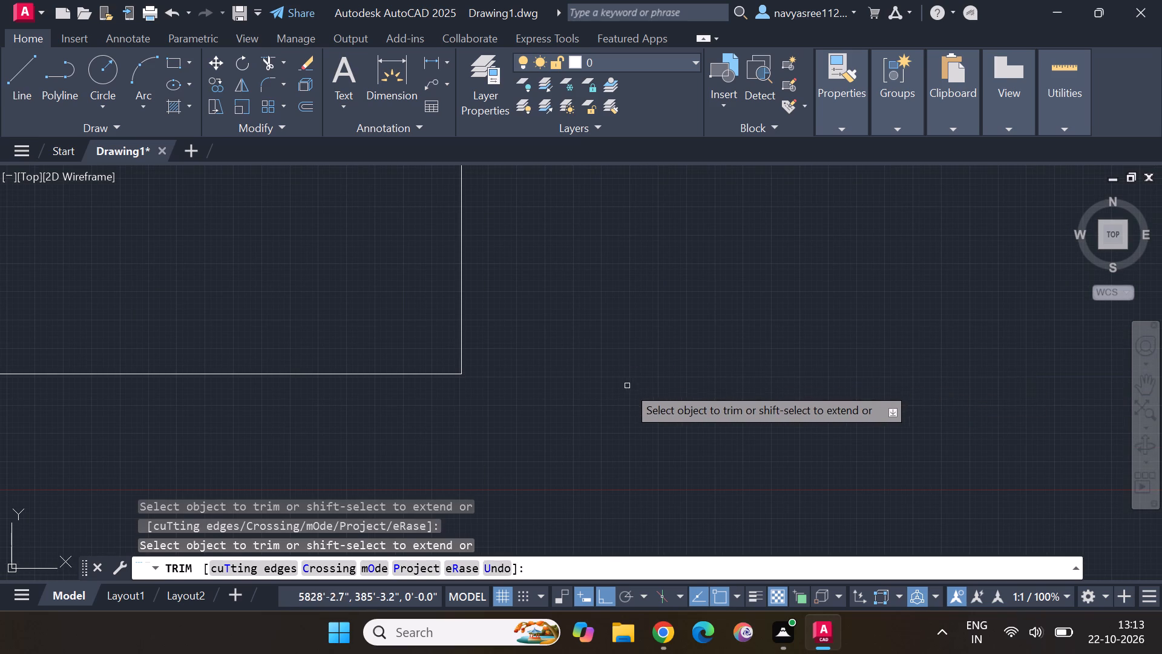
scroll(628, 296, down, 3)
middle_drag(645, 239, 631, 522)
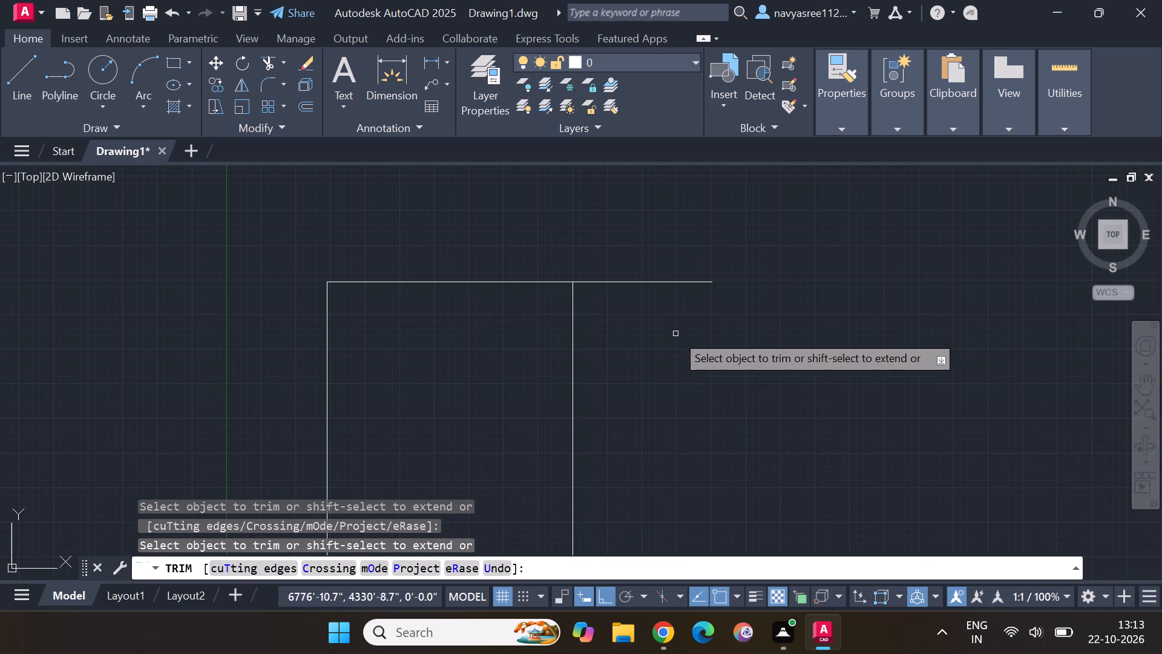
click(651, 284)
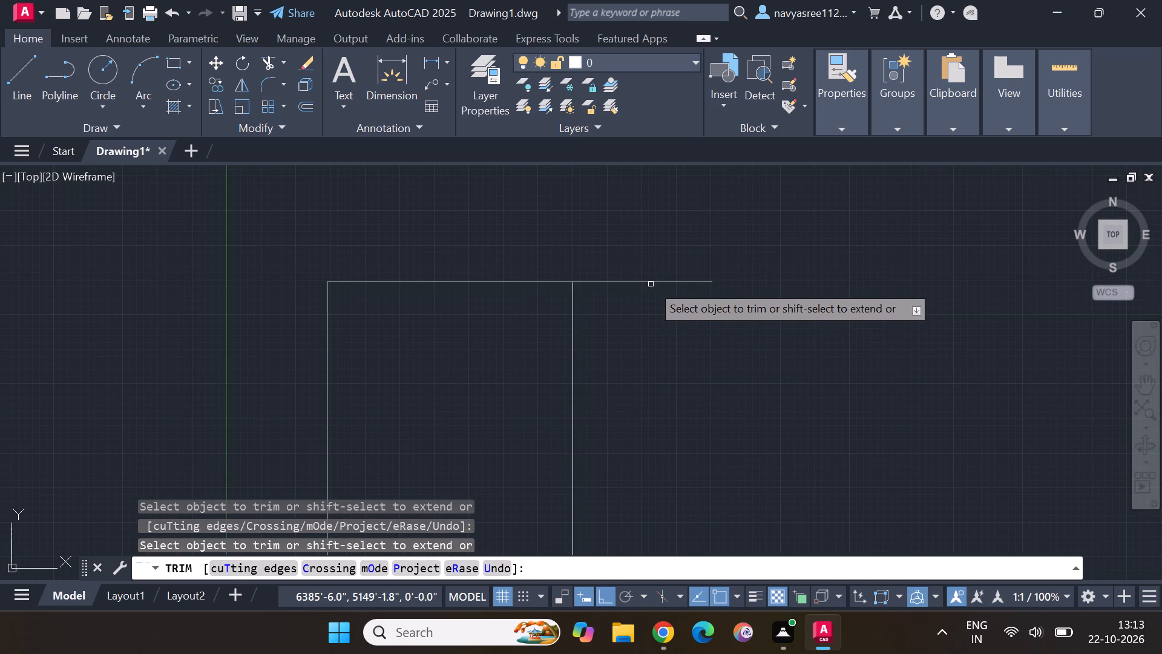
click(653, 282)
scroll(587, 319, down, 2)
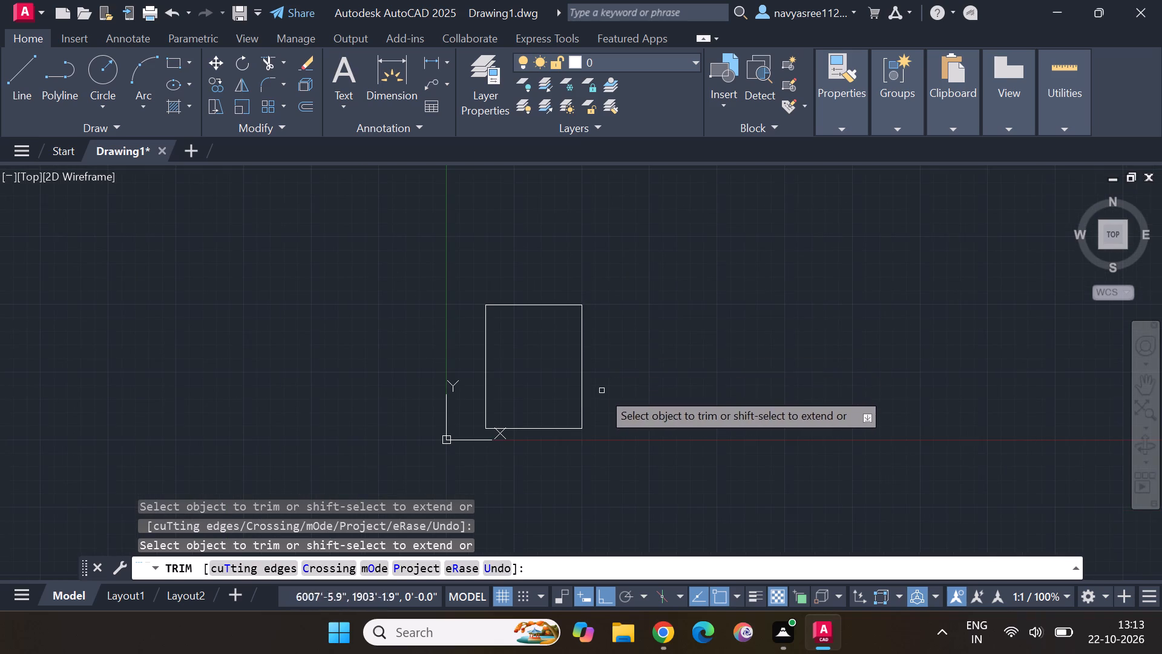
Examine the trimmed rectangle up close, especially along its top edge.
scroll(588, 291, up, 4)
scroll(557, 332, up, 1)
middle_drag(539, 375, 1095, 432)
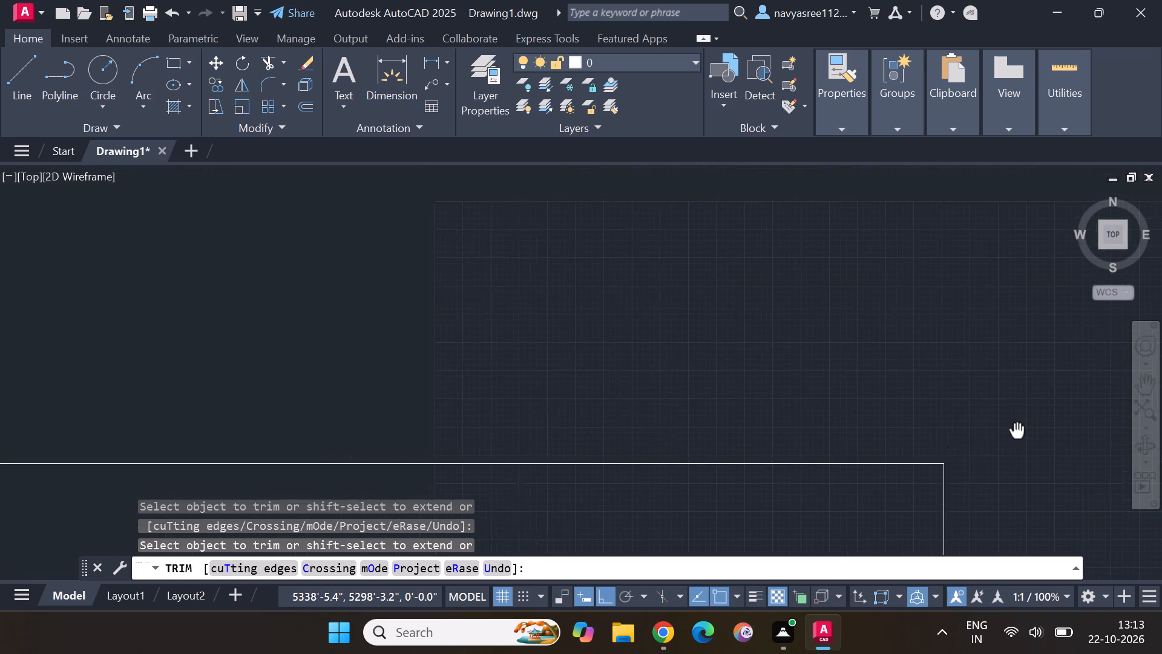
middle_drag(1095, 432, 1120, 434)
scroll(663, 477, up, 6)
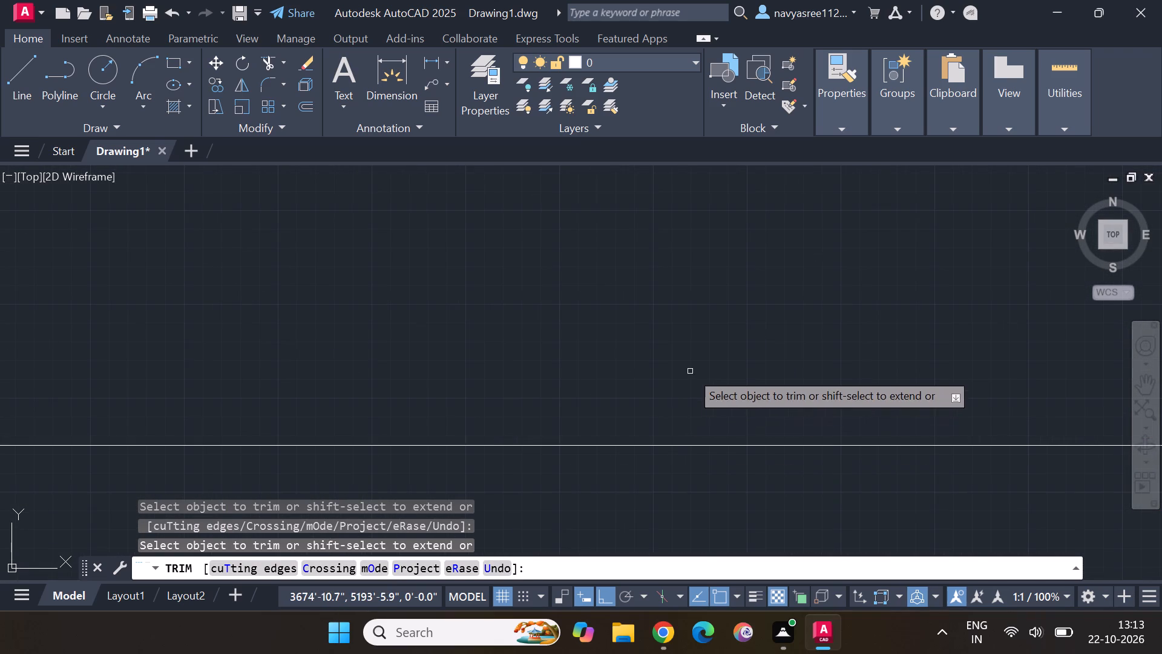
scroll(663, 439, up, 4)
scroll(663, 439, down, 3)
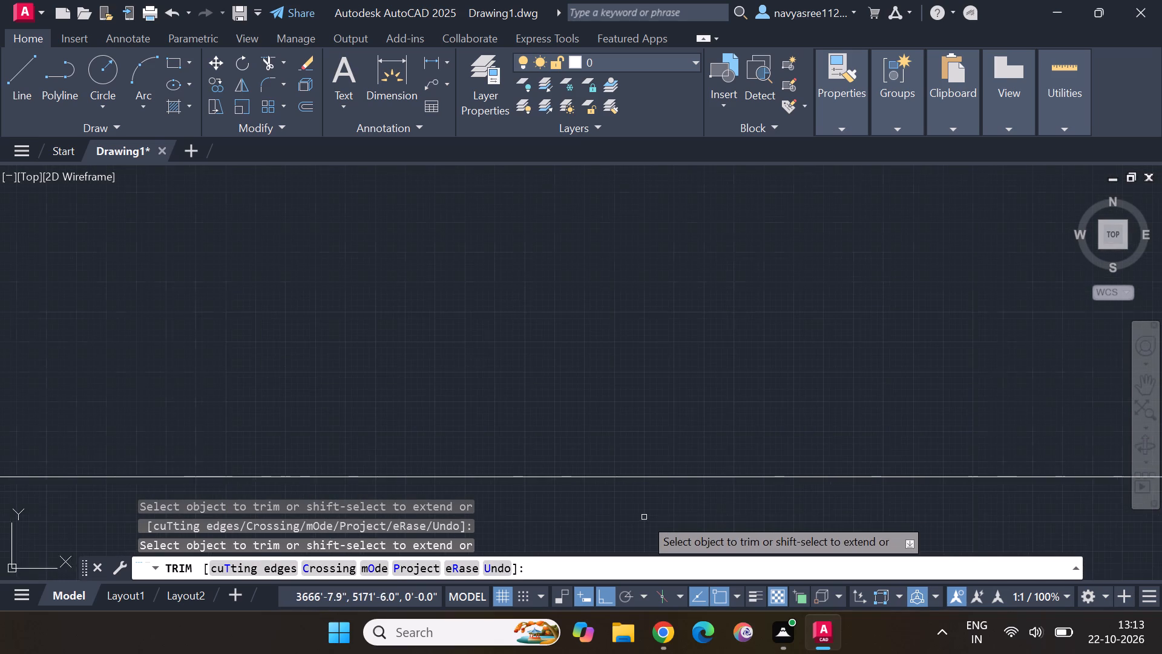
scroll(644, 517, down, 2)
middle_drag(643, 510, 642, 314)
scroll(635, 325, down, 8)
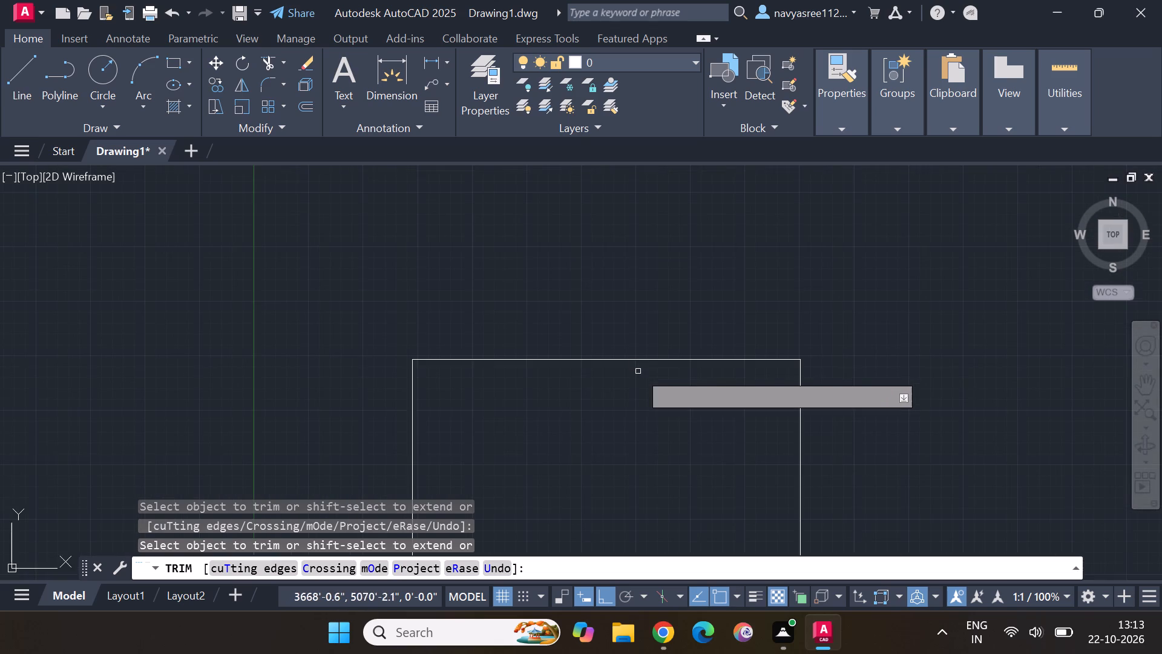
scroll(638, 371, down, 3)
middle_drag(649, 431, 674, 378)
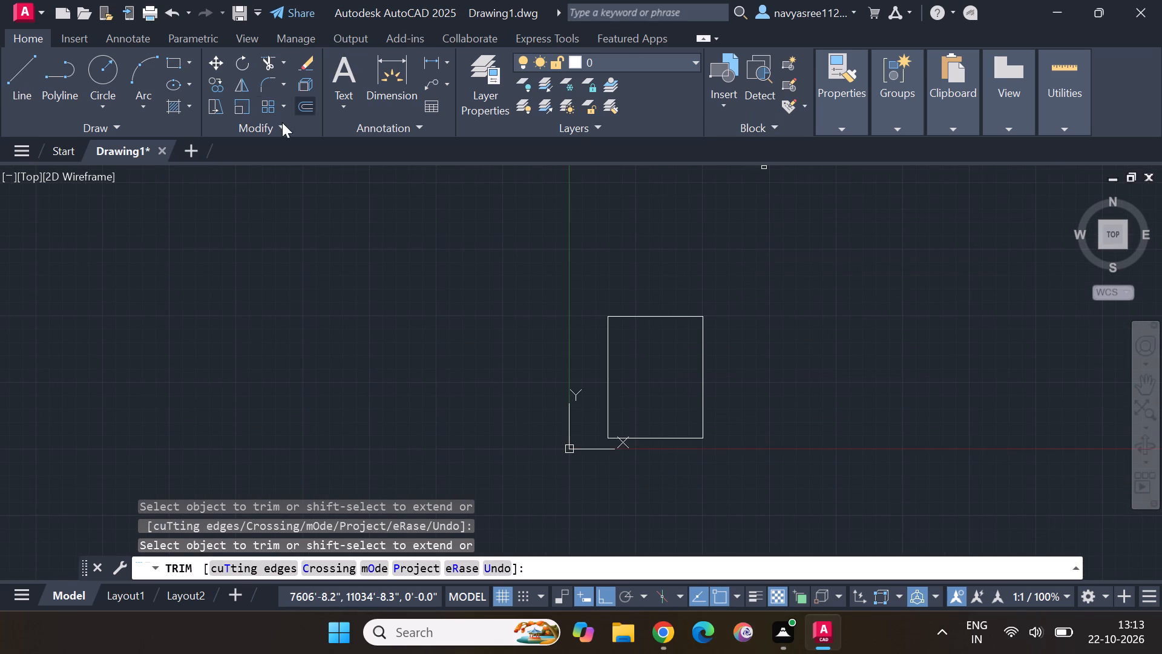
Remove all four sides of the old rectangle with Trim, leaving the drawing area empty.
click(269, 62)
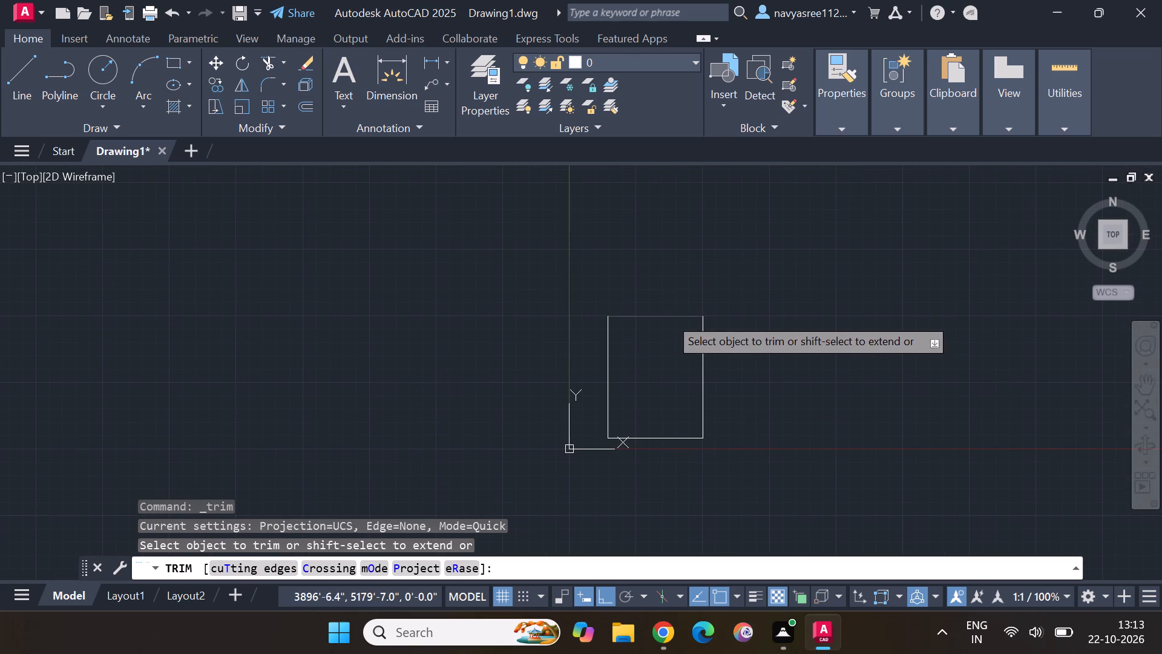
click(669, 317)
click(702, 369)
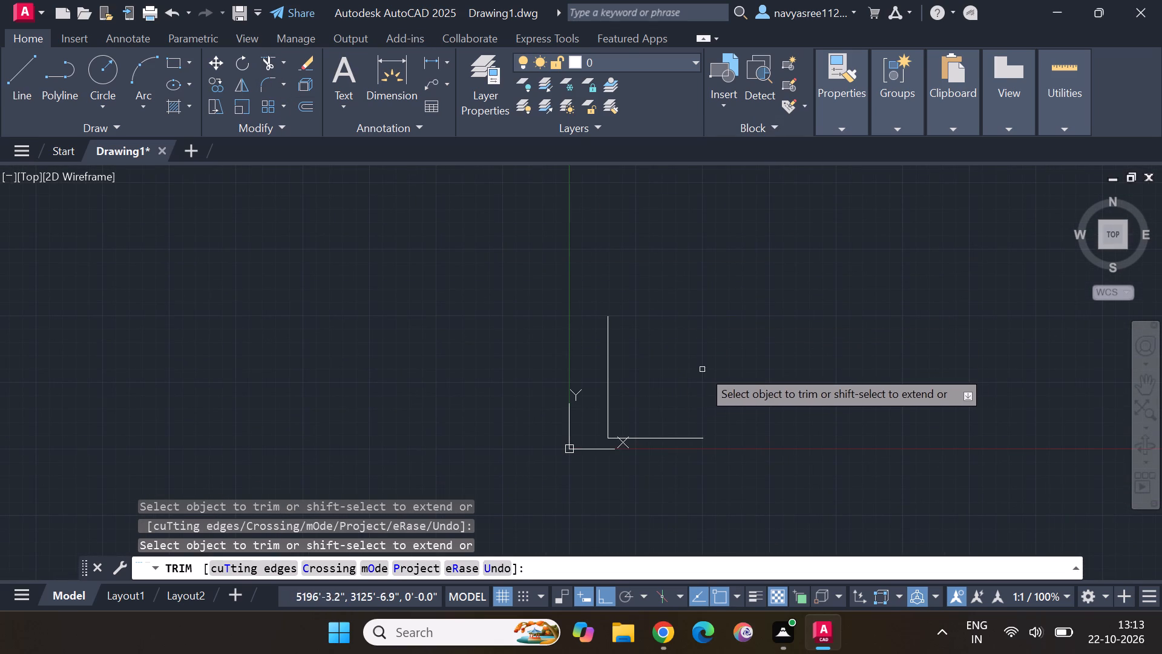
click(608, 366)
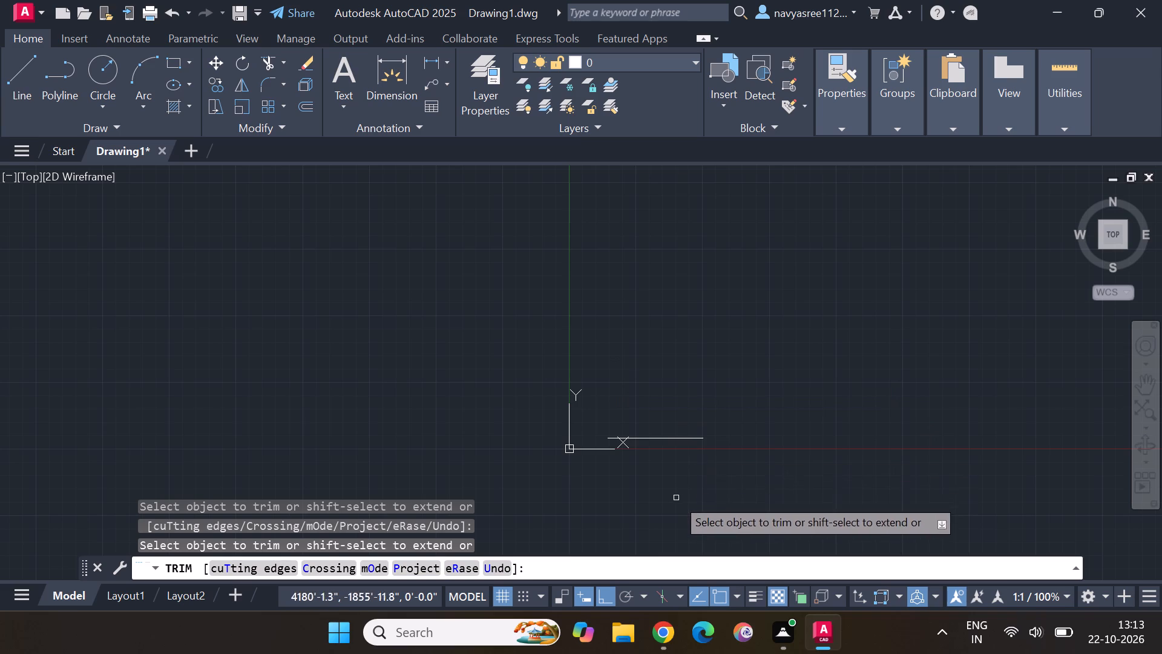
click(666, 437)
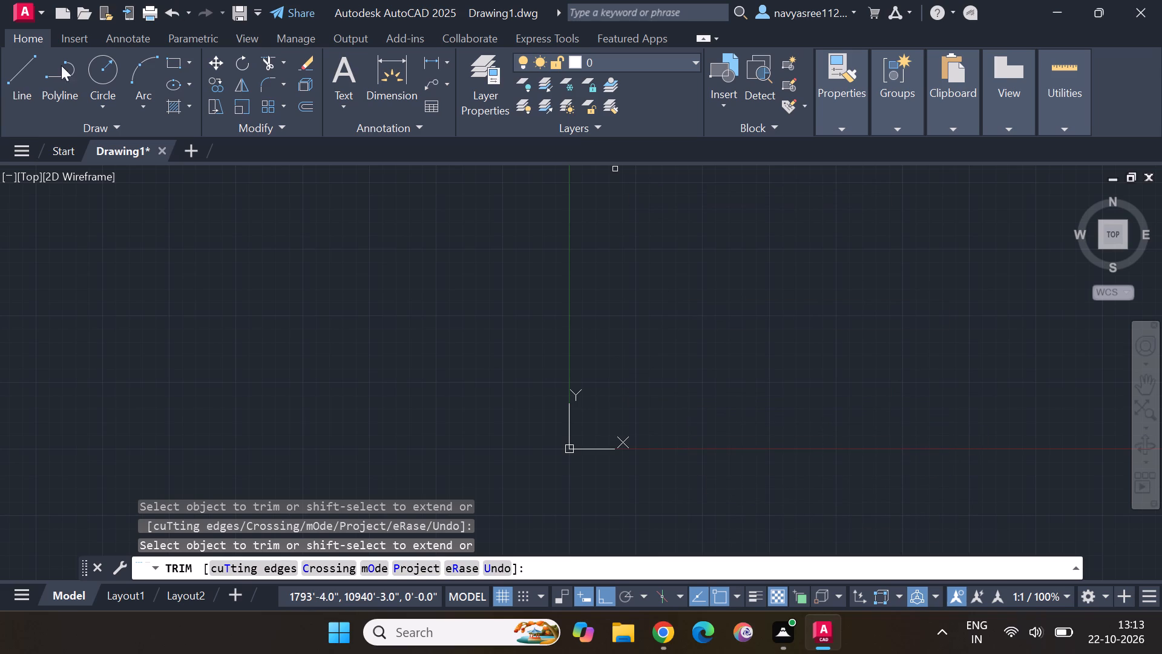
Draw a new four-sided outline with Line, about 10,530' wide and 7,996' high, above and right of the origin.
click(15, 68)
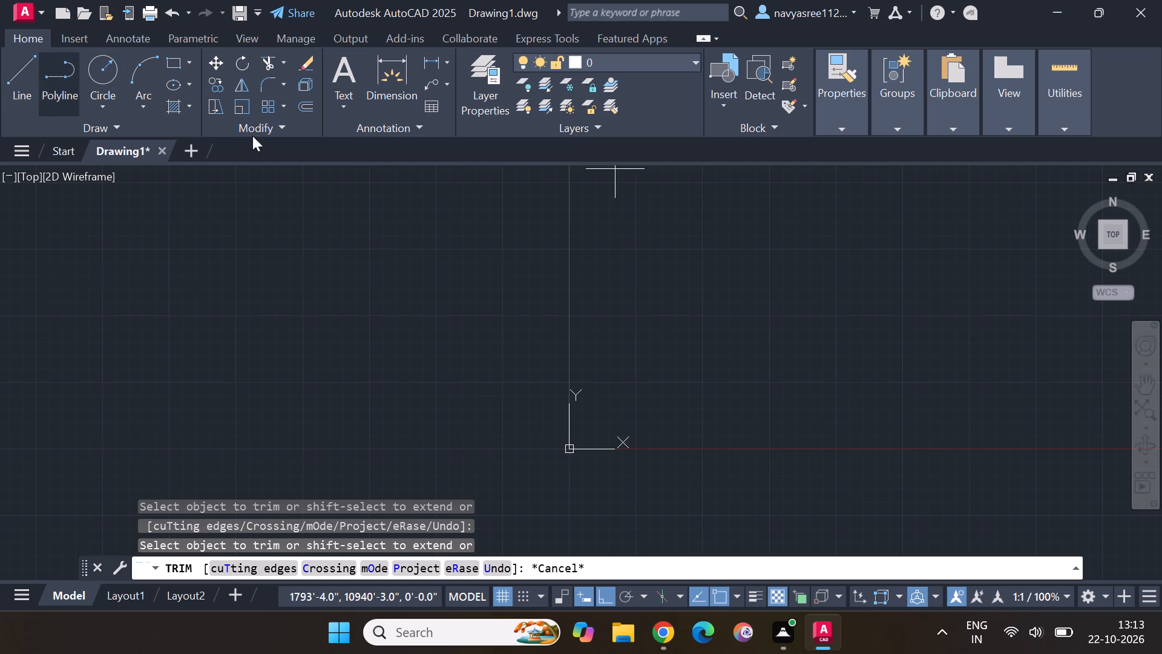
middle_drag(674, 226, 599, 312)
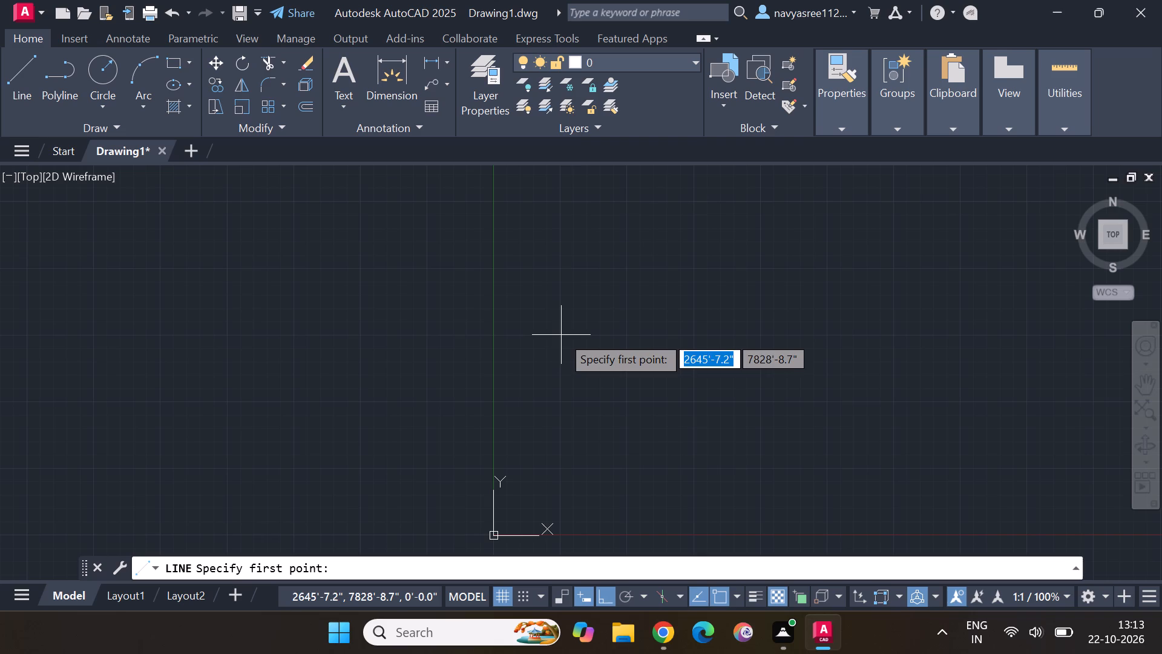
click(559, 336)
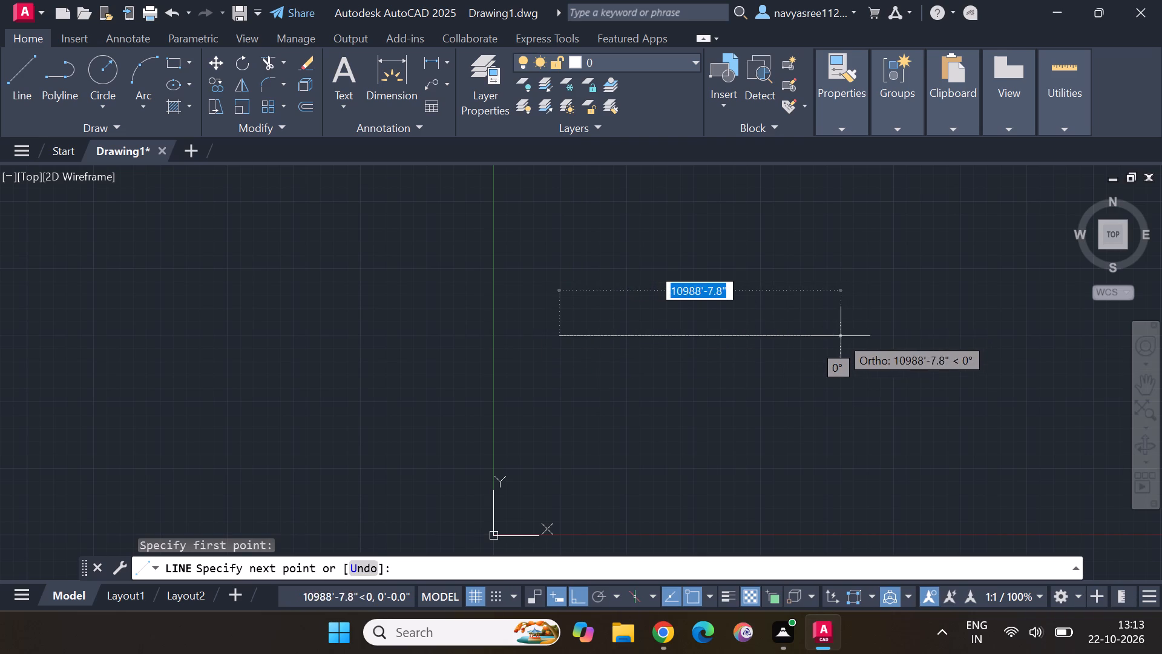
click(826, 336)
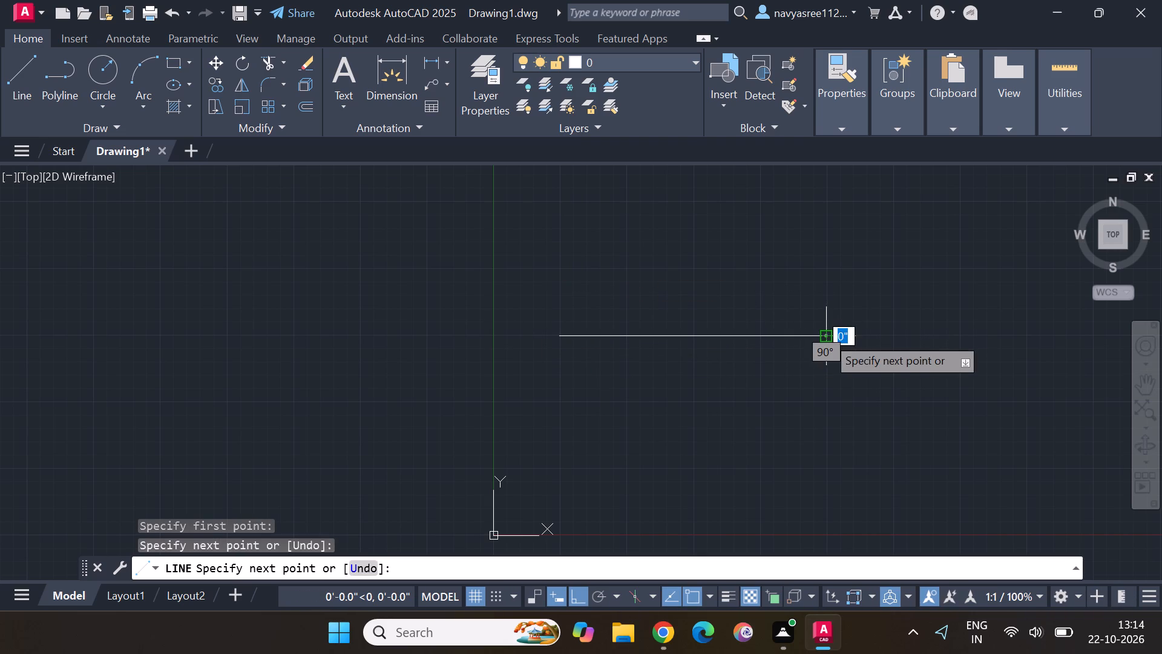
middle_drag(833, 216, 833, 242)
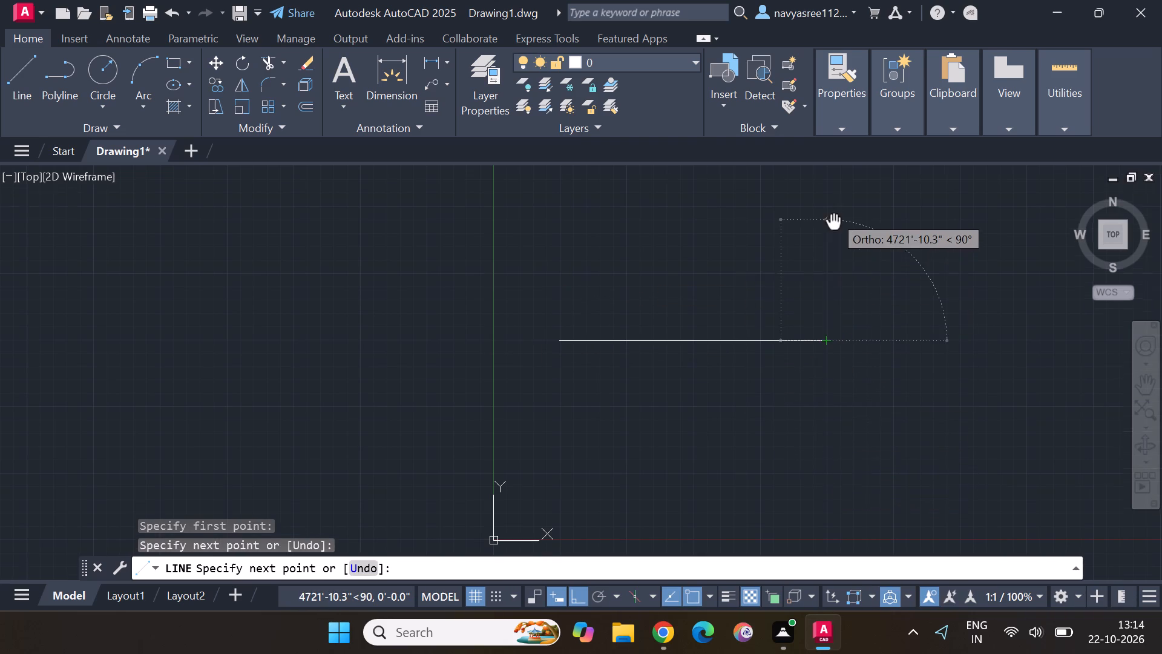
middle_drag(833, 242, 776, 497)
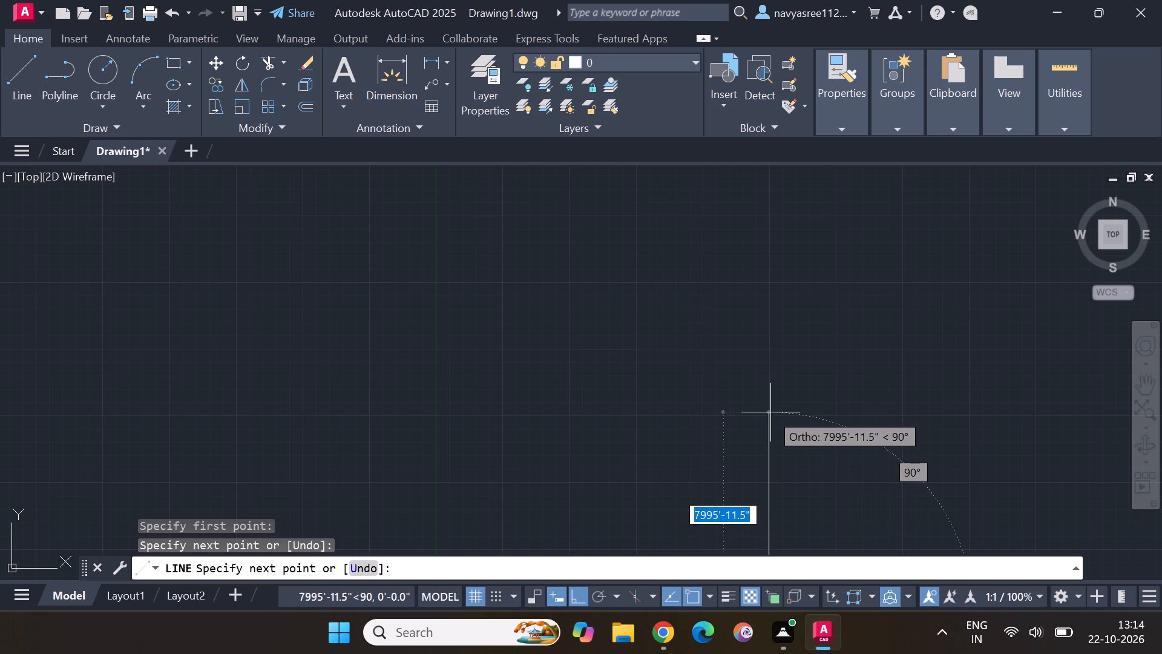
click(769, 412)
scroll(587, 417, down, 2)
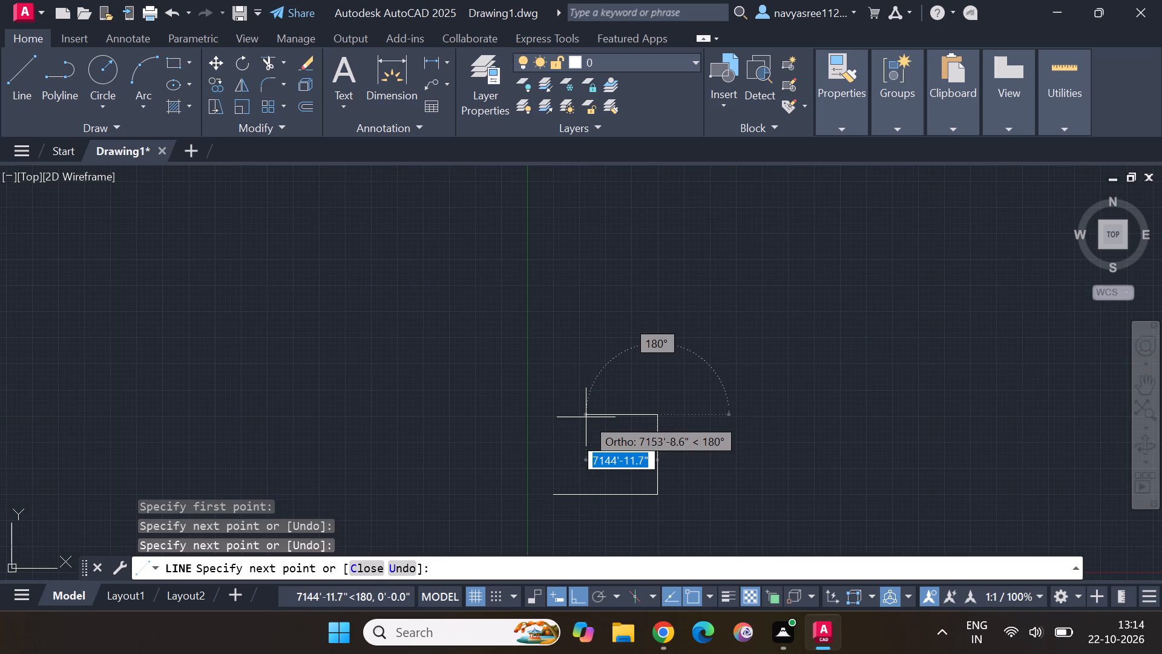
click(552, 416)
click(549, 495)
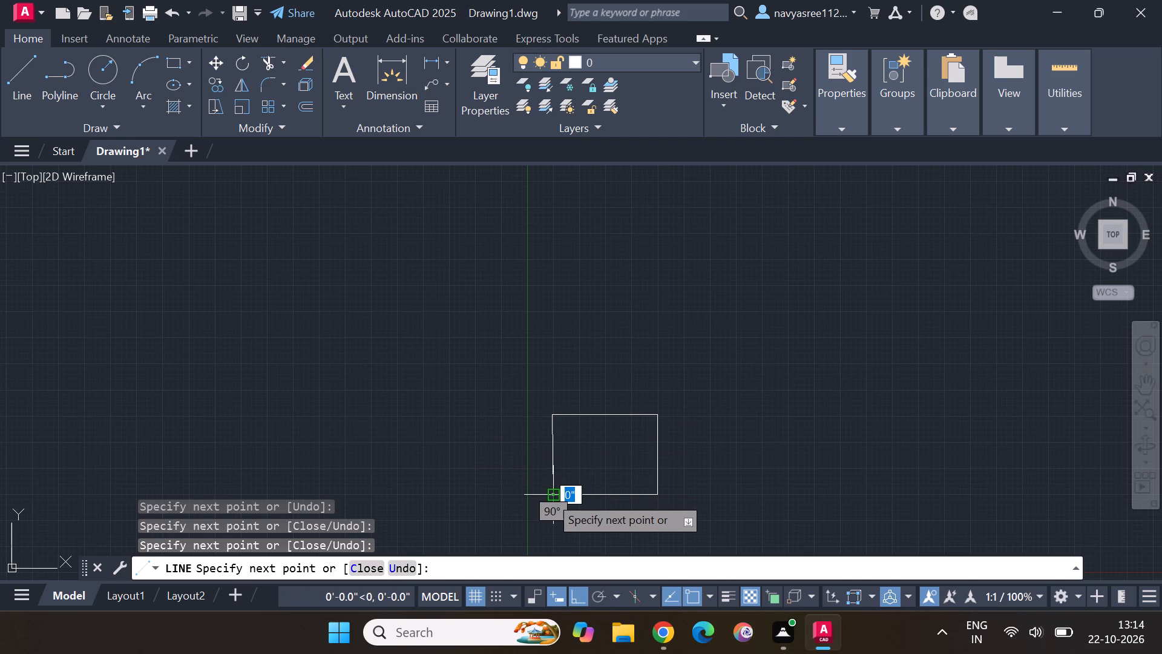
key(Escape)
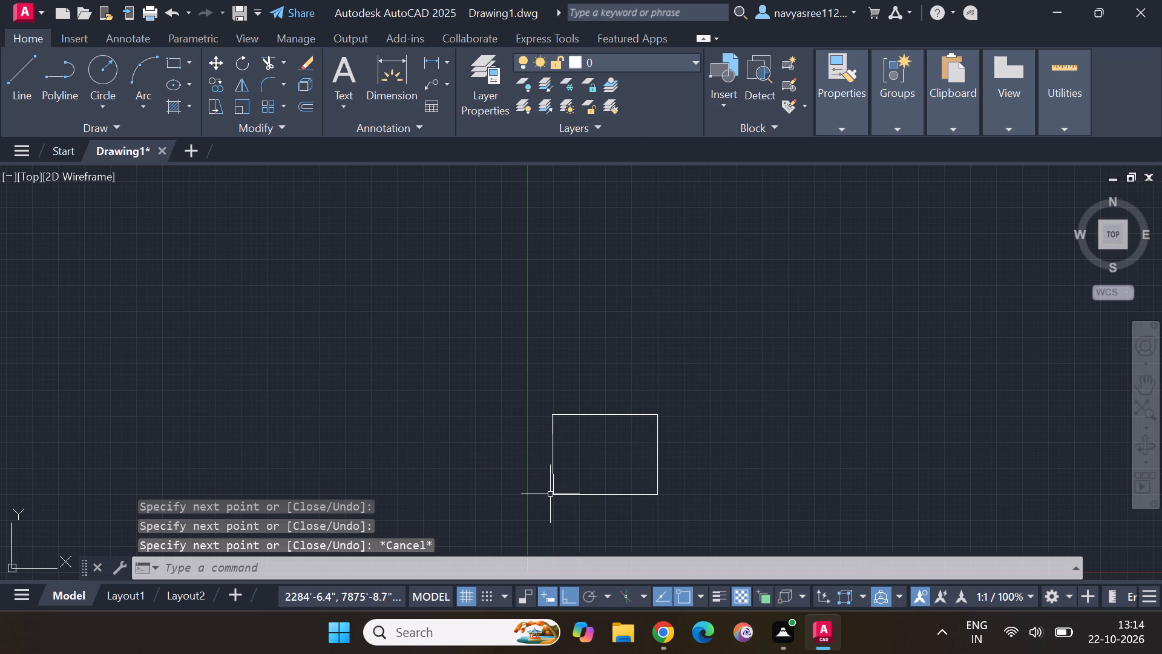
Delete the left vertical line of the new outline.
click(552, 459)
key(Delete)
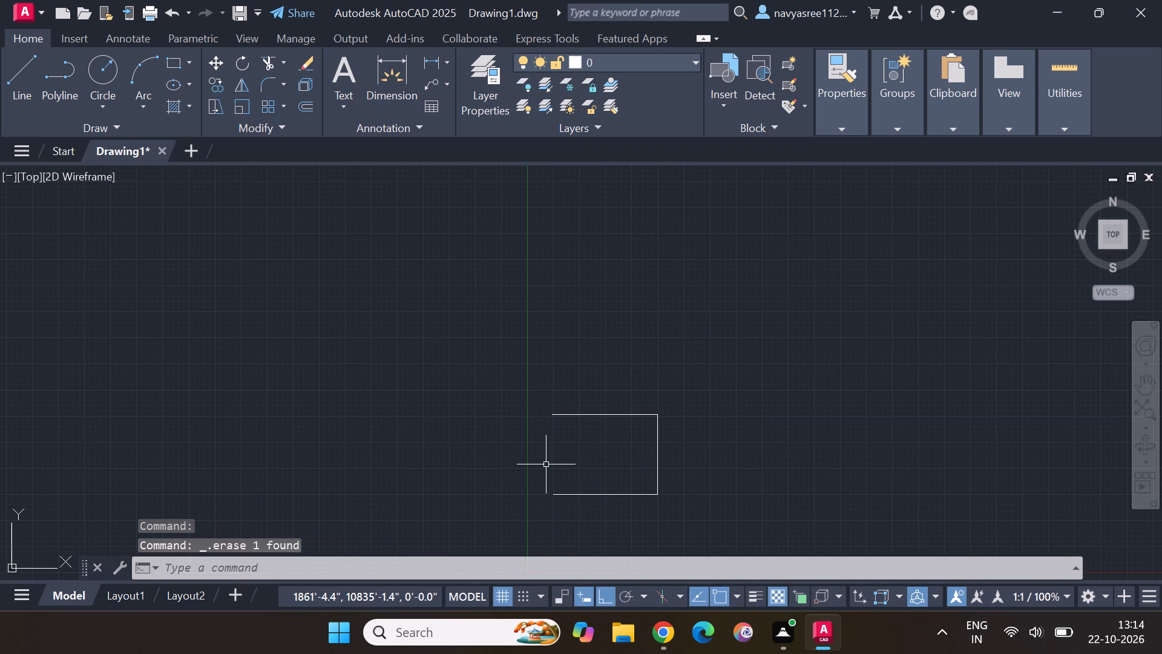
Redraw the outline's left side as a line from the bottom line's left endpoint to the top line's left endpoint.
click(23, 53)
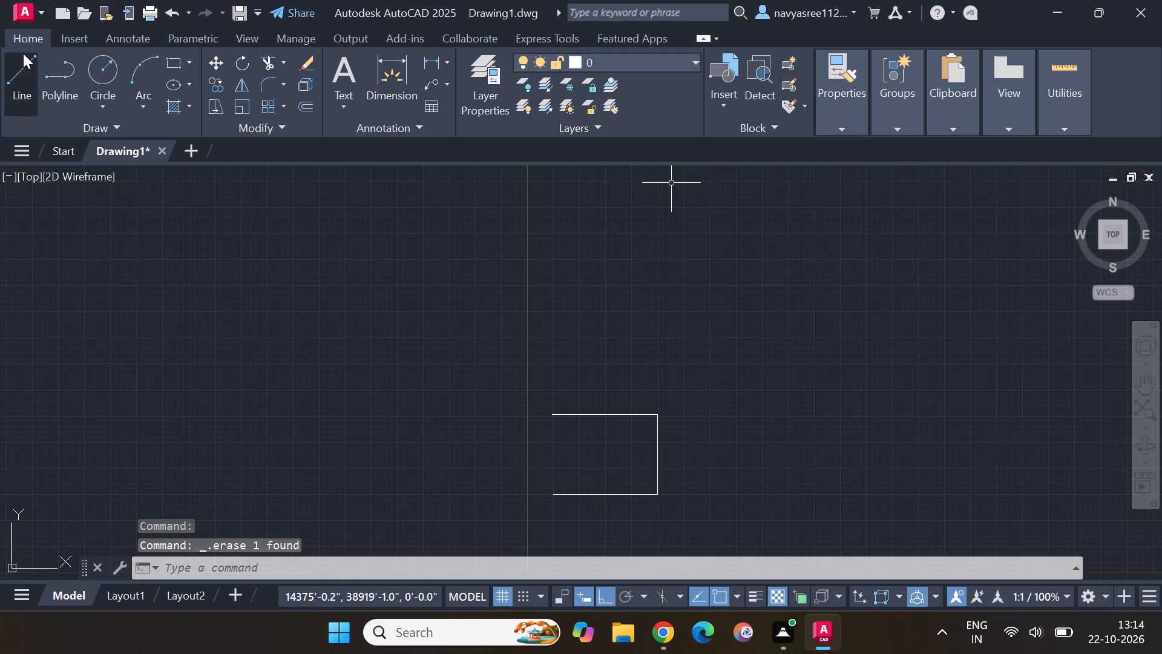
click(556, 490)
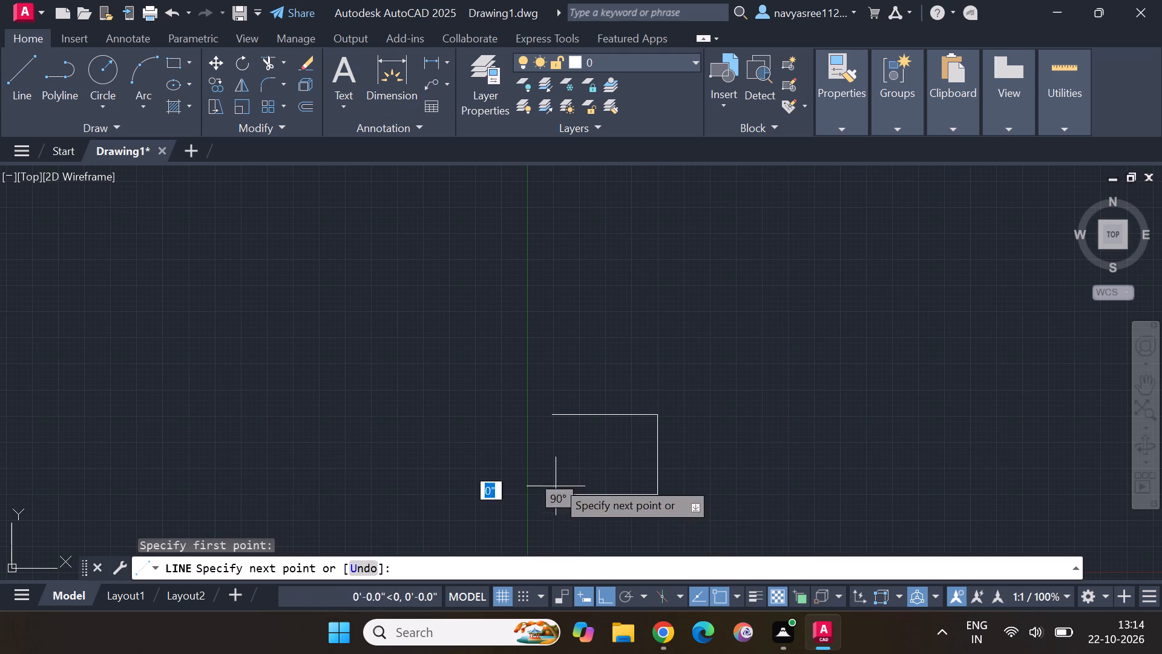
click(550, 410)
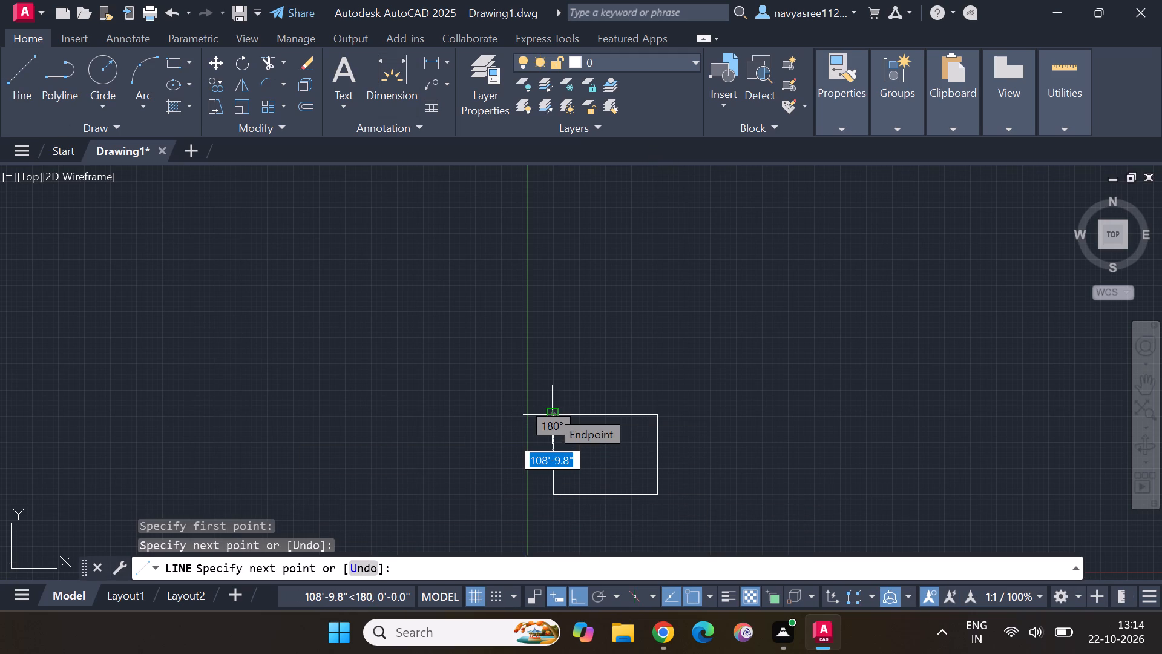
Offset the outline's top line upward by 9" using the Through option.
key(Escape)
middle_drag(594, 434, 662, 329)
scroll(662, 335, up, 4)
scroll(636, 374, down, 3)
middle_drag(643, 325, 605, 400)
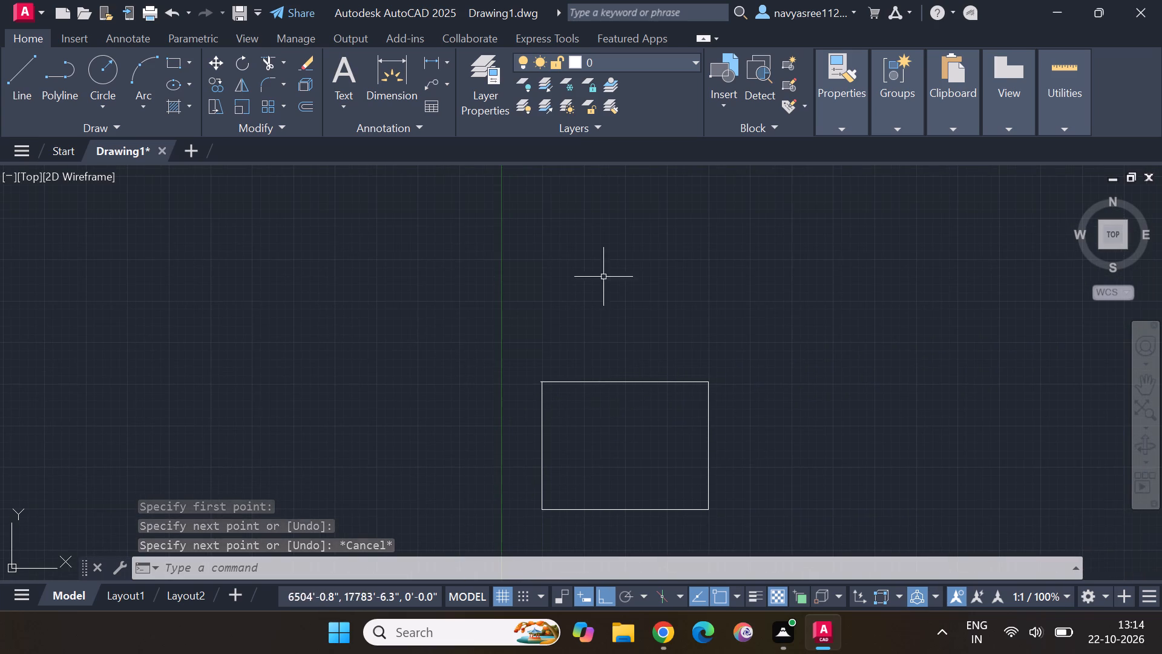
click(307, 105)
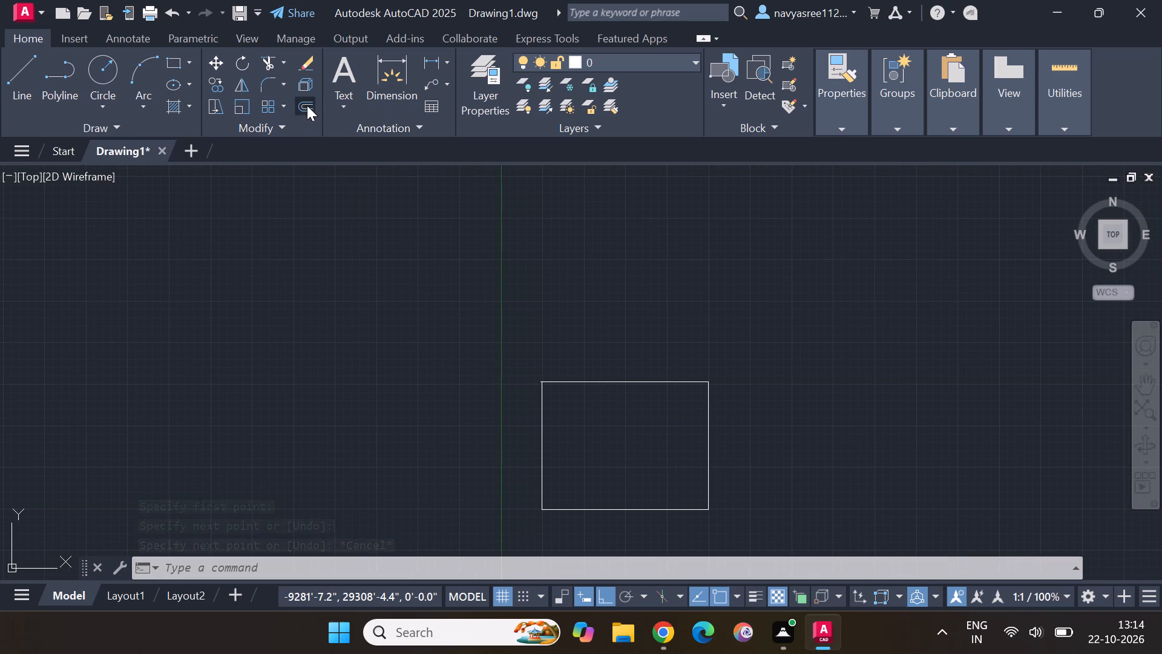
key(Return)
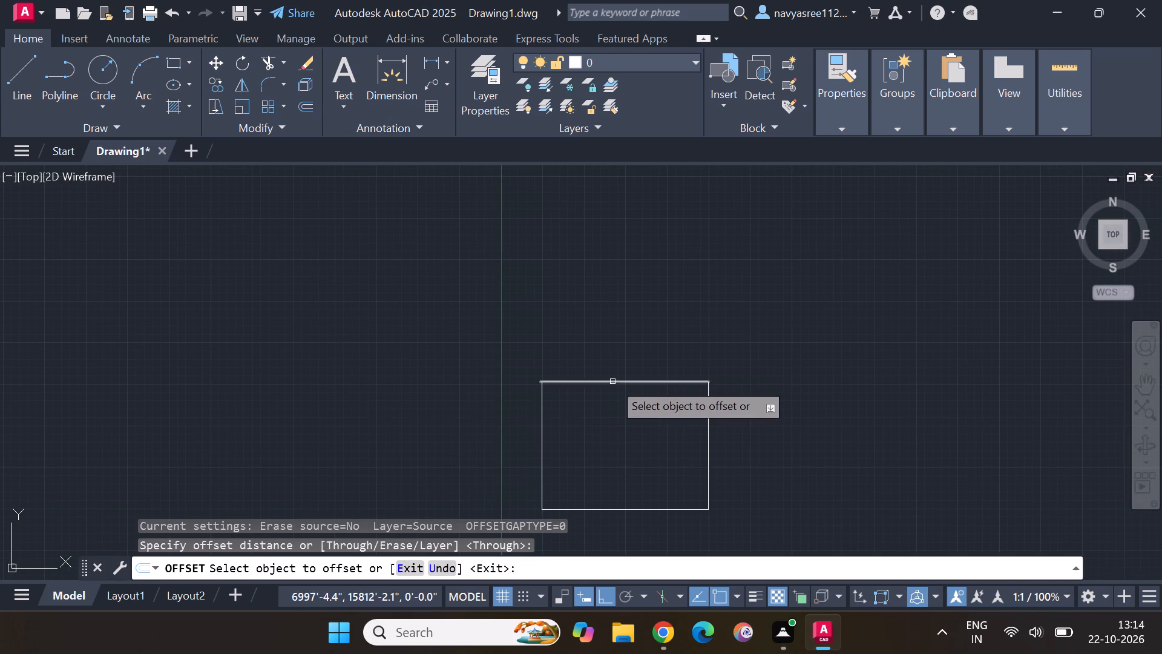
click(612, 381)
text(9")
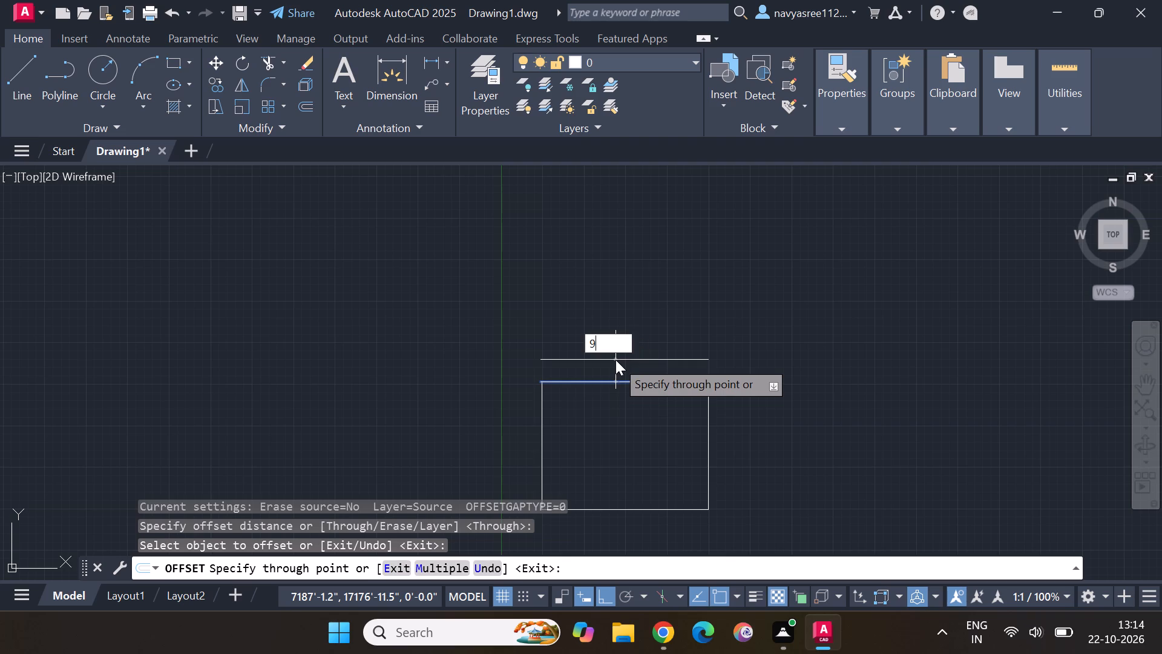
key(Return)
Examine the spacing between the outline's top line and its offset copy, and leave the Offset command.
scroll(634, 471, up, 3)
middle_drag(661, 251, 661, 251)
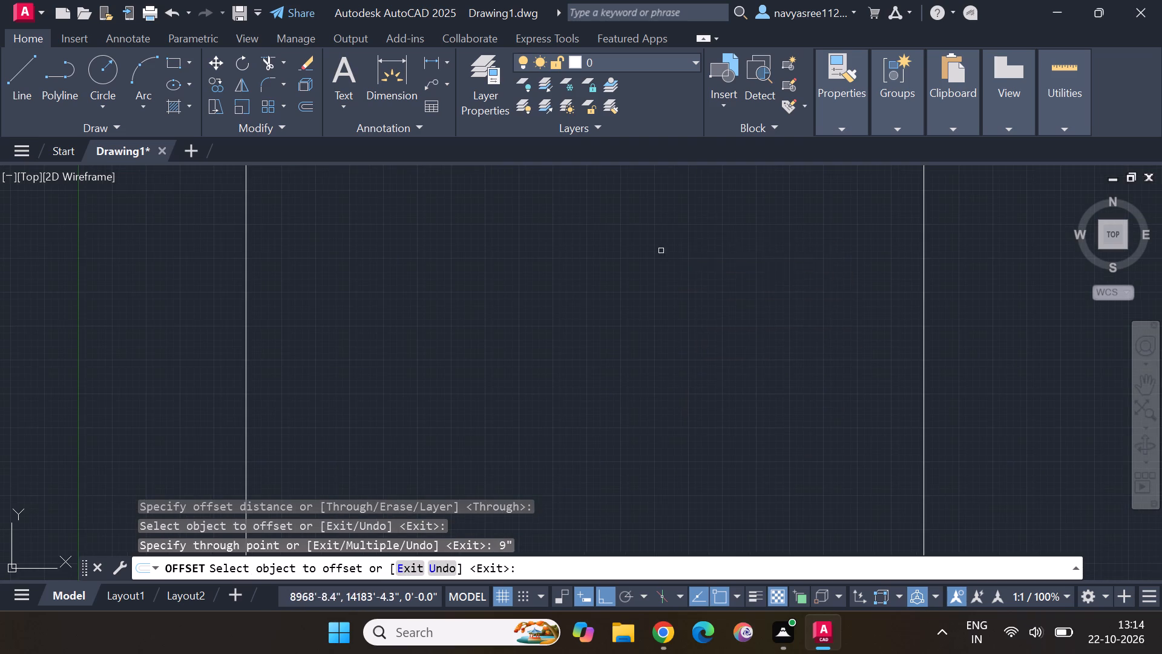
middle_drag(661, 251, 635, 569)
scroll(610, 477, up, 3)
scroll(597, 423, up, 4)
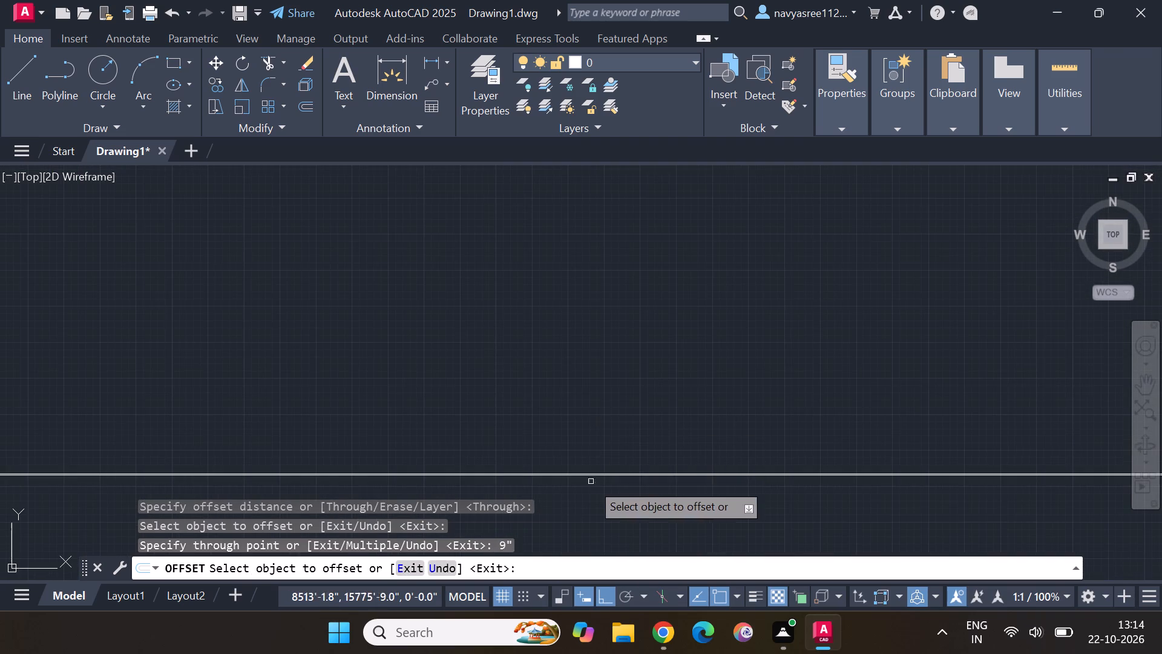
scroll(585, 486, up, 6)
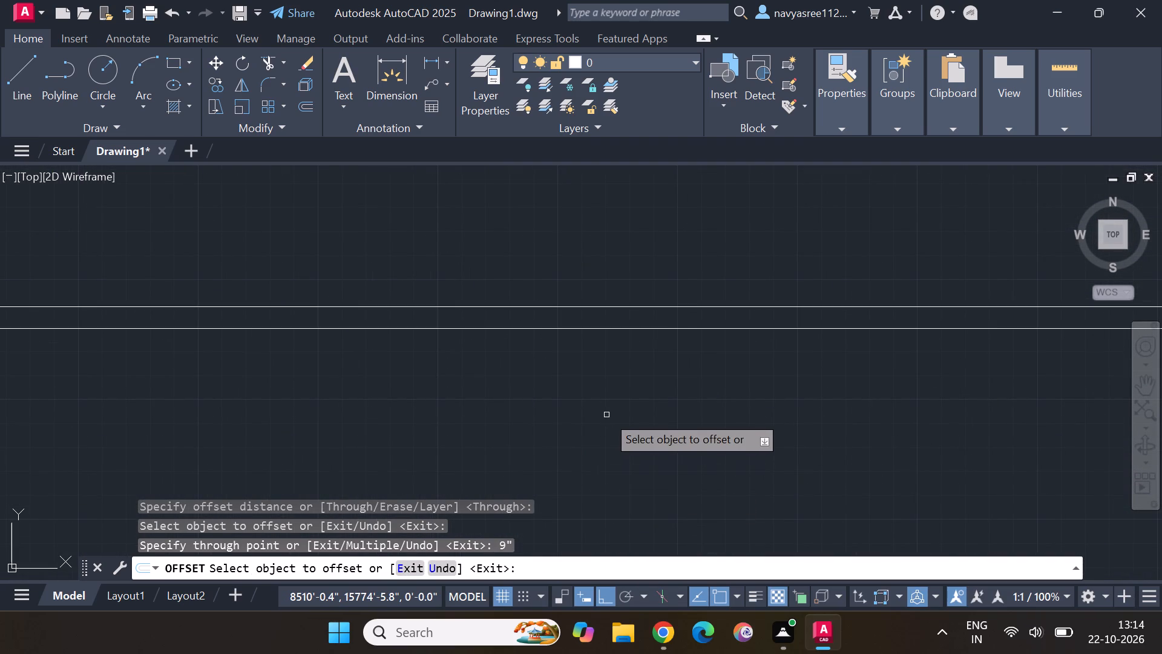
scroll(606, 415, down, 10)
scroll(582, 492, down, 5)
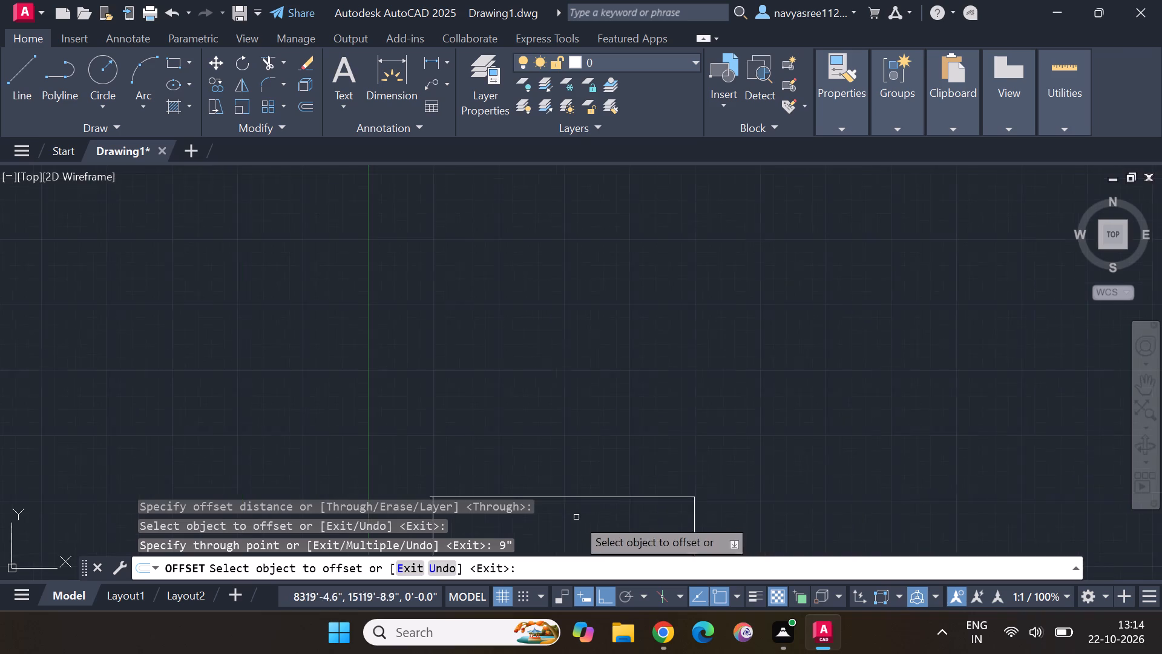
middle_drag(576, 518, 675, 272)
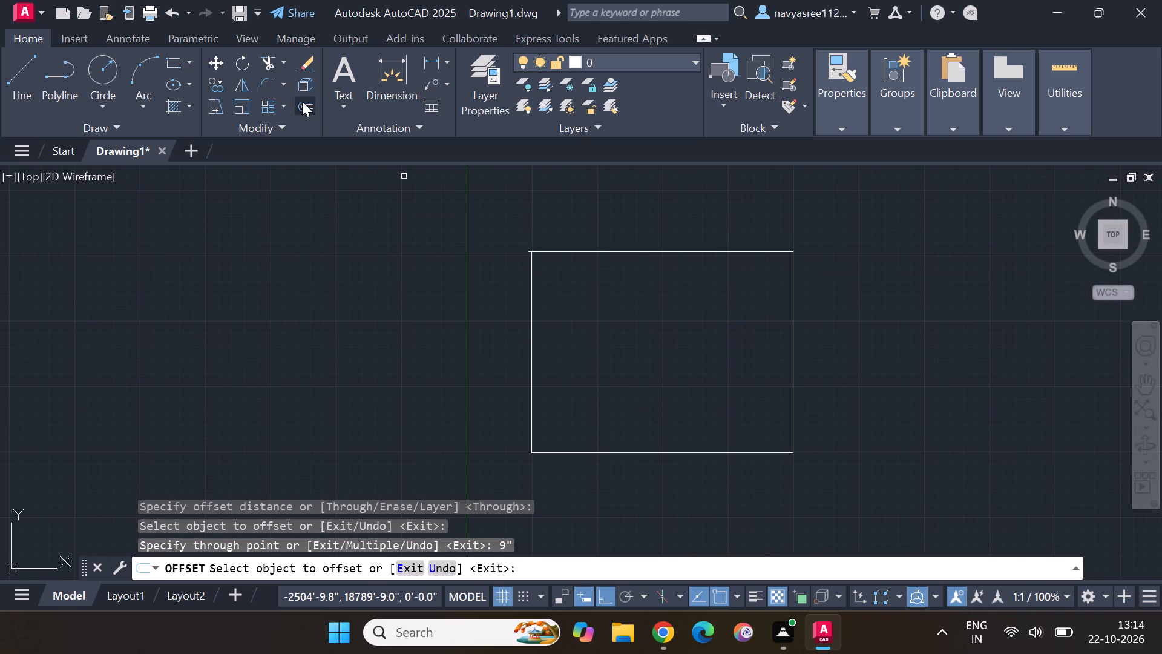
drag(810, 248, 686, 250)
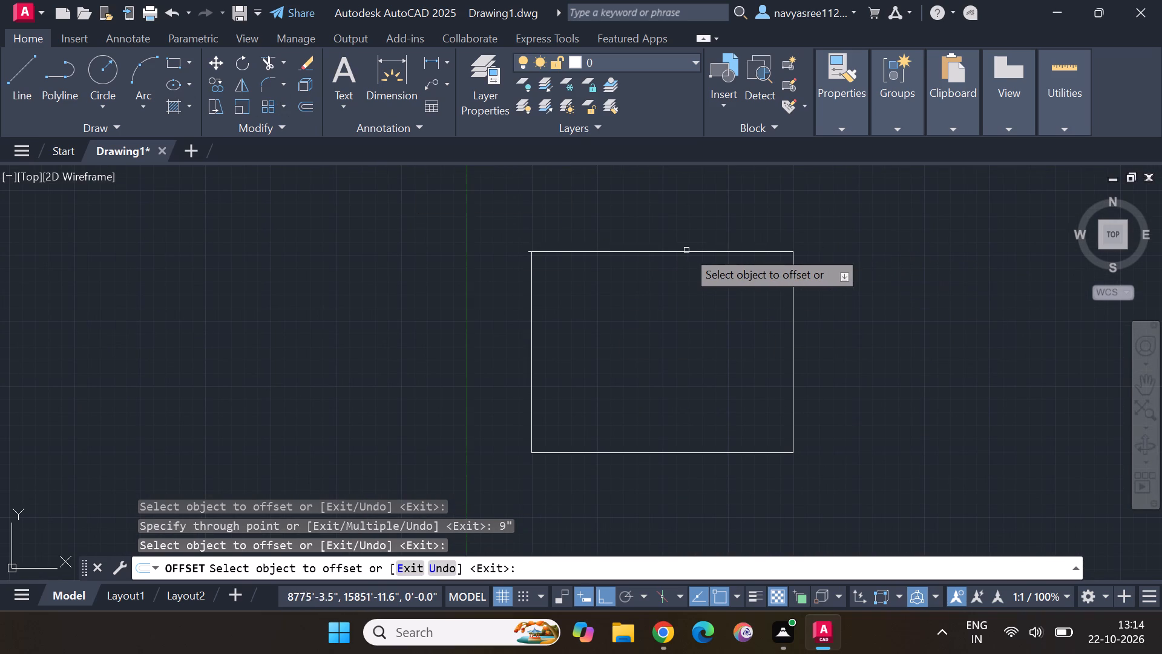
key(Escape)
key(Escape)
key(Escape)
key(Escape)
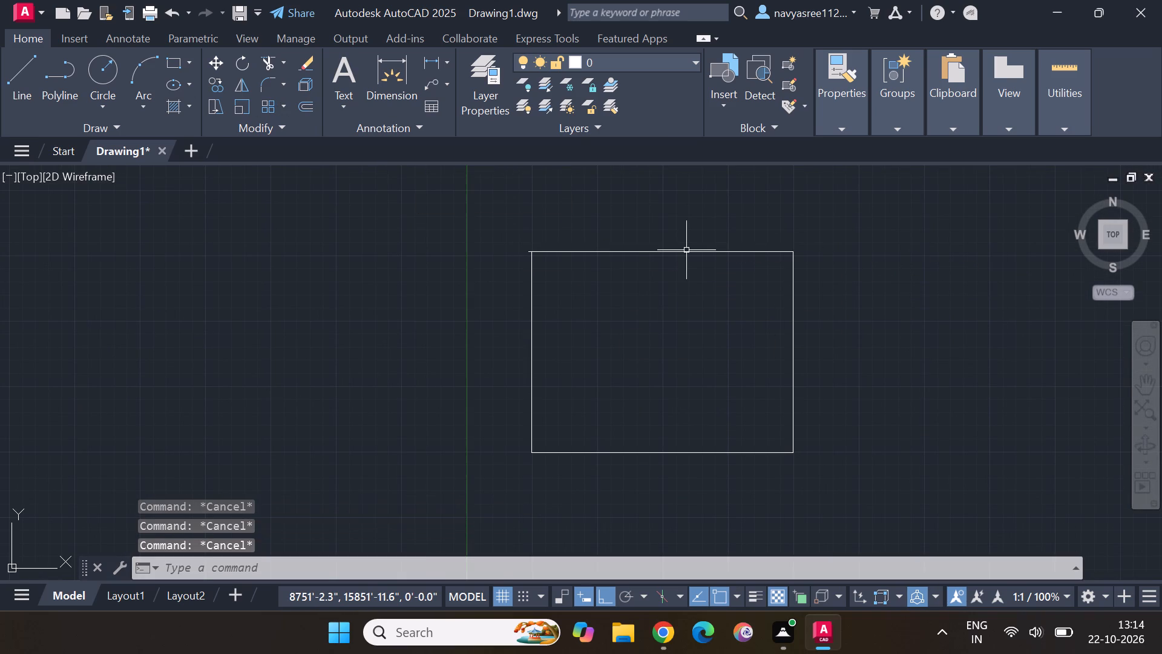
Select the whole outline together with the offset copy of its top line and delete everything.
drag(802, 215, 572, 540)
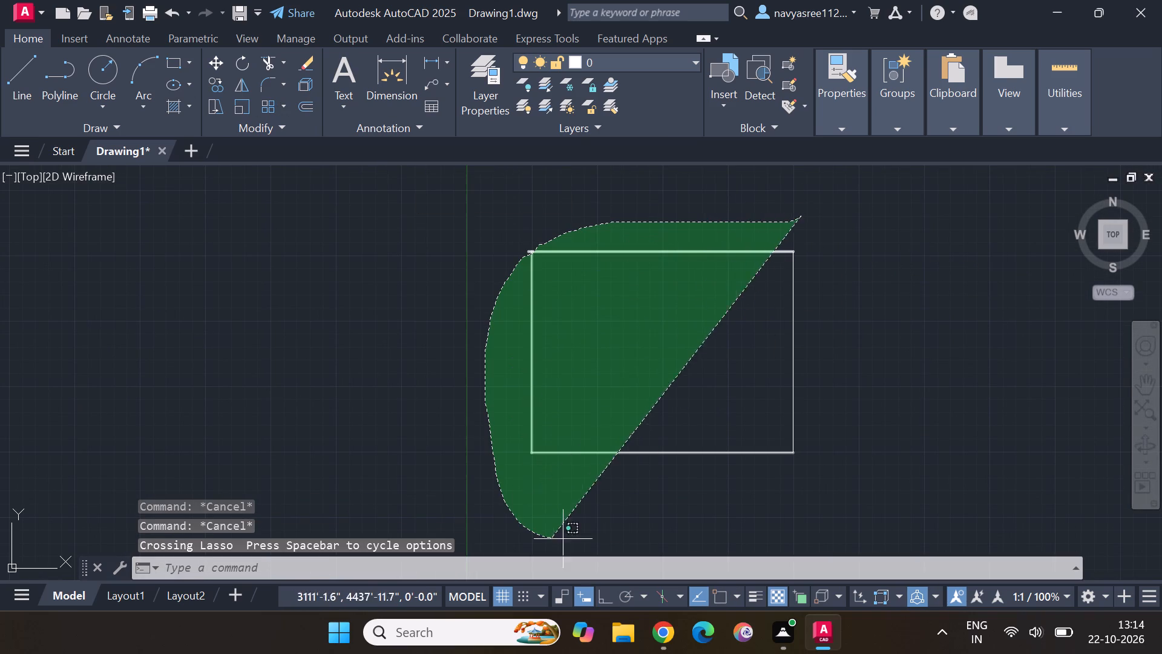
drag(572, 540, 829, 480)
key(Delete)
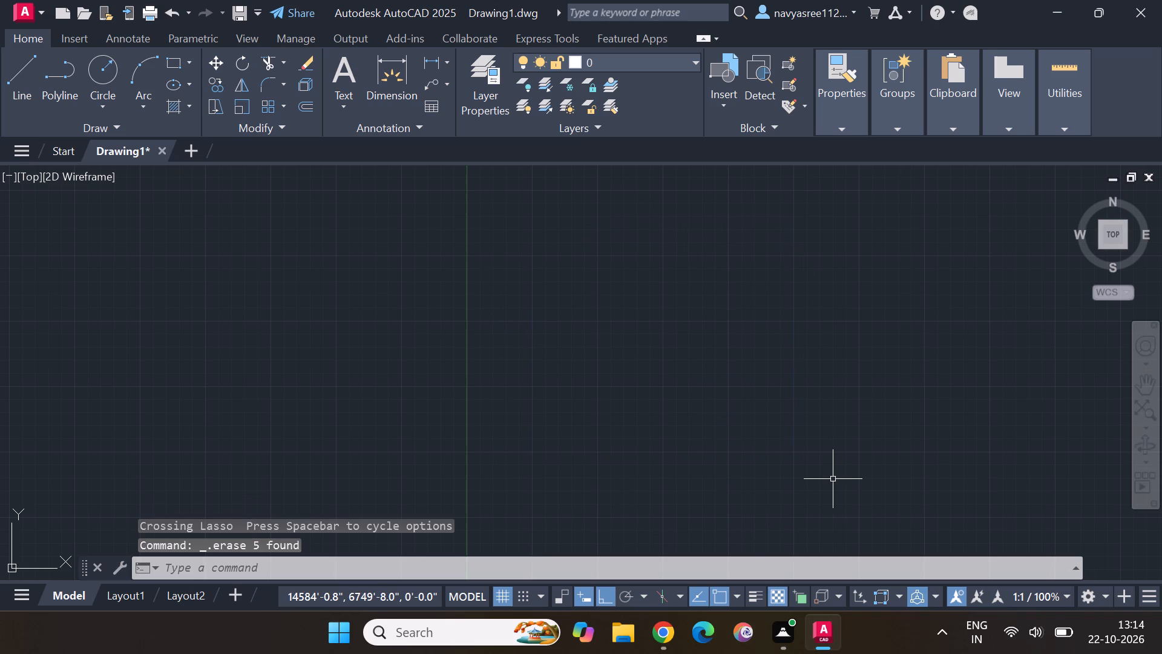
Draw a single horizontal line about 201,295' long with Line, above and right of the origin.
scroll(658, 335, down, 2)
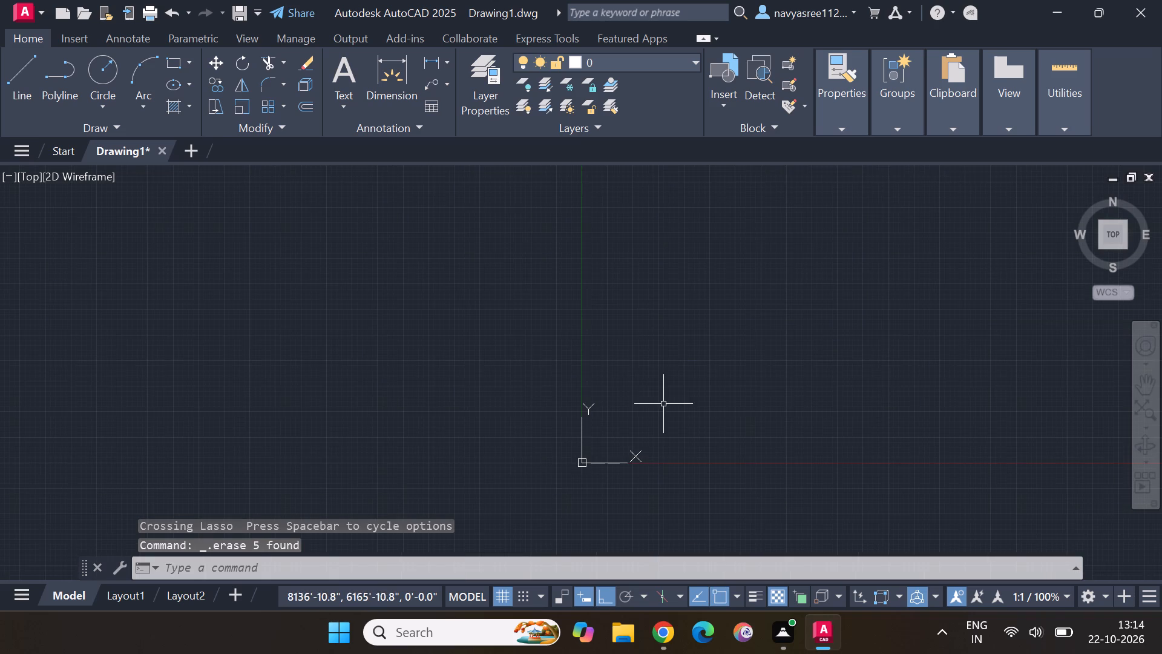
middle_drag(670, 405, 383, 476)
scroll(376, 359, up, 3)
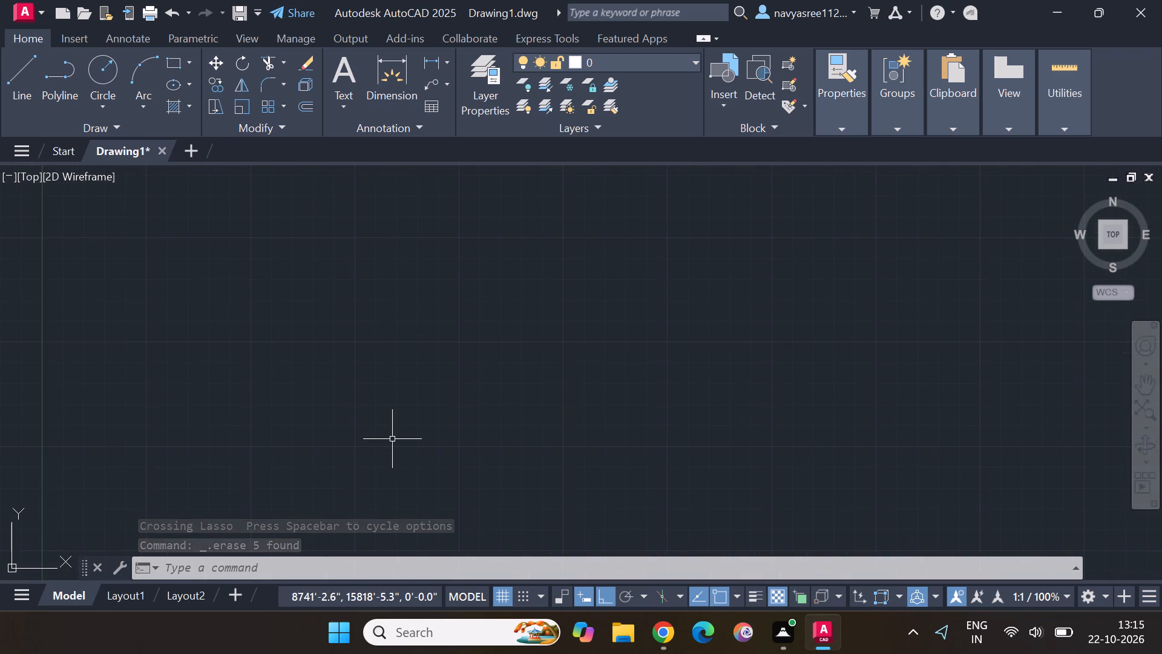
middle_drag(399, 435, 640, 432)
scroll(592, 393, up, 1)
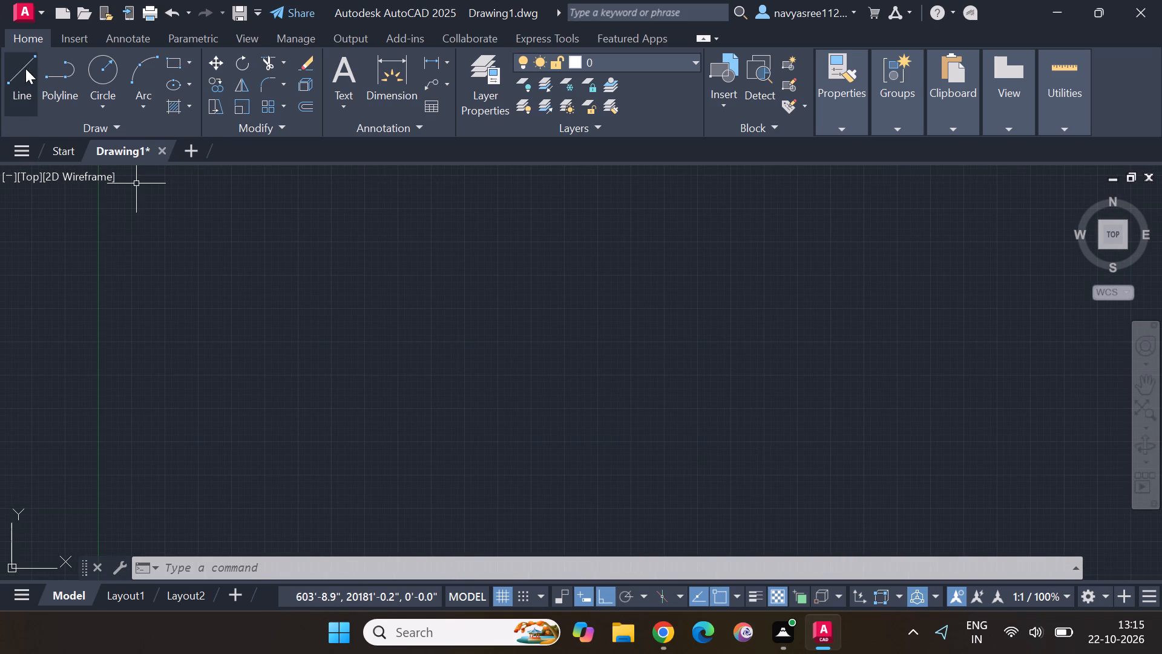
scroll(361, 423, up, 2)
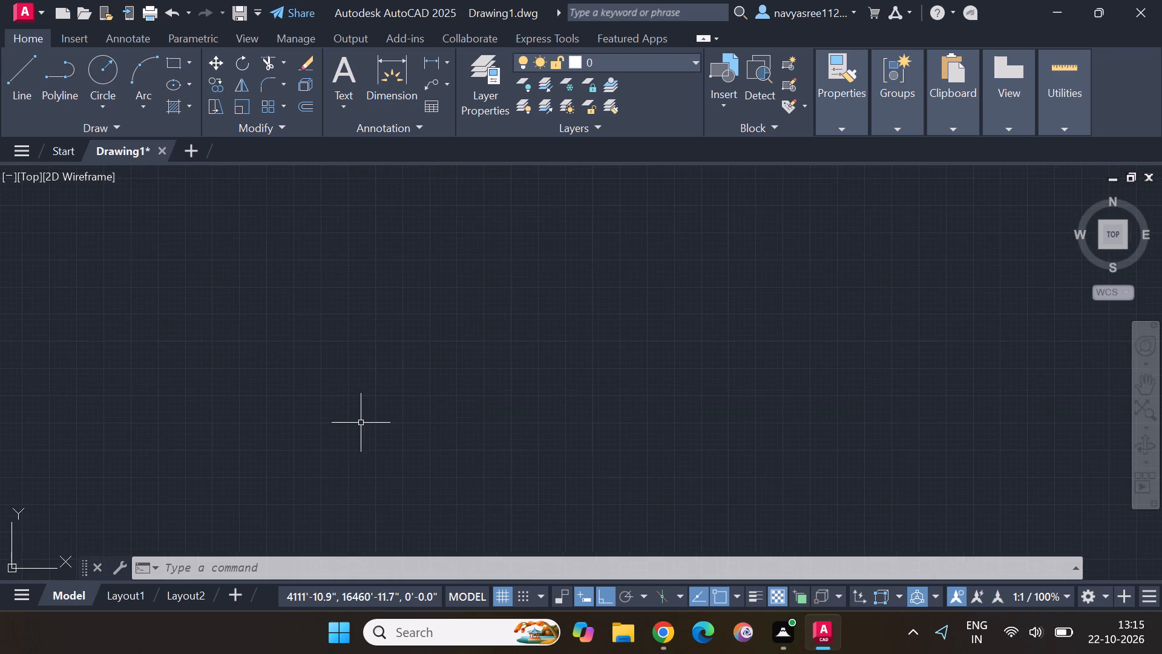
scroll(361, 423, up, 6)
scroll(365, 421, down, 16)
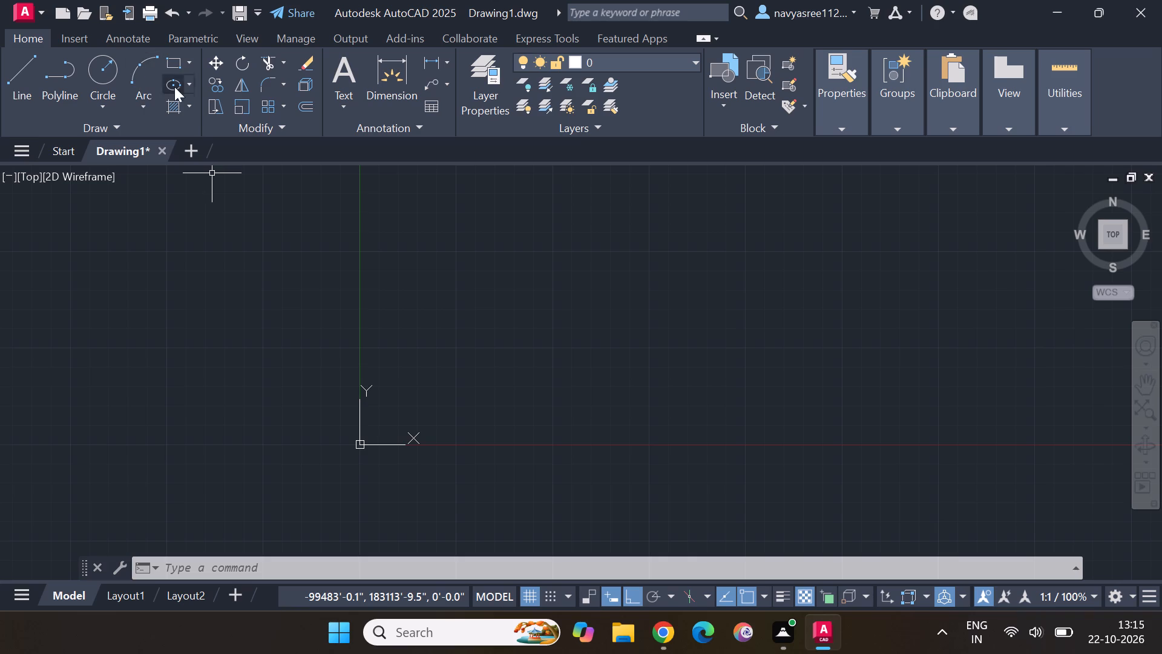
click(17, 59)
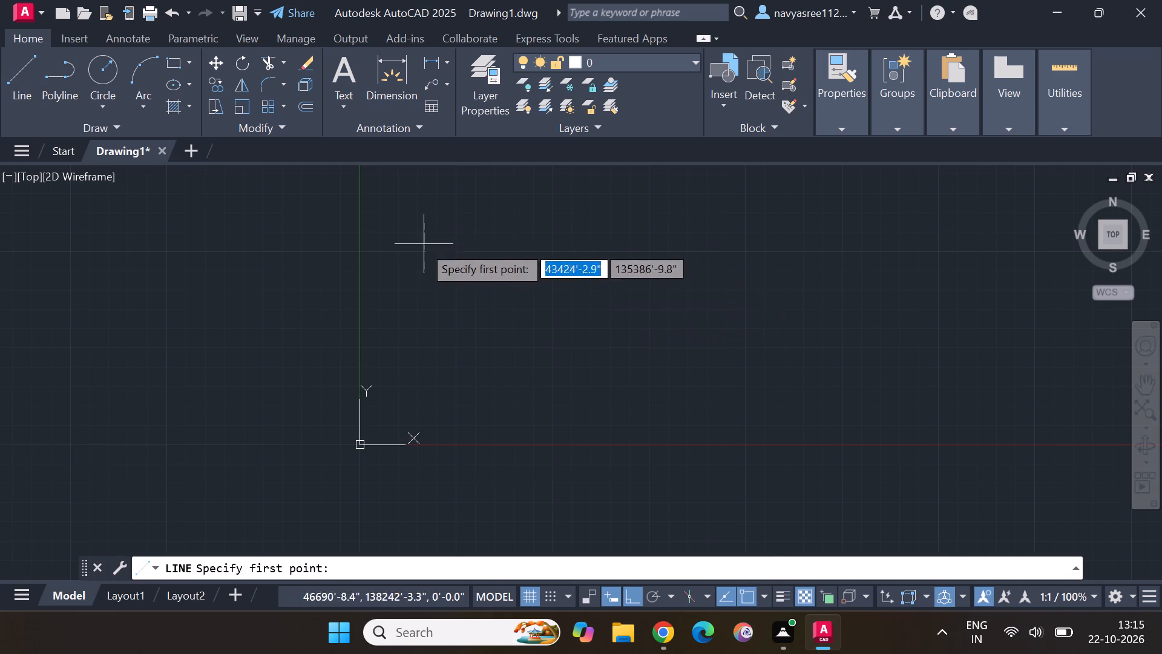
click(455, 250)
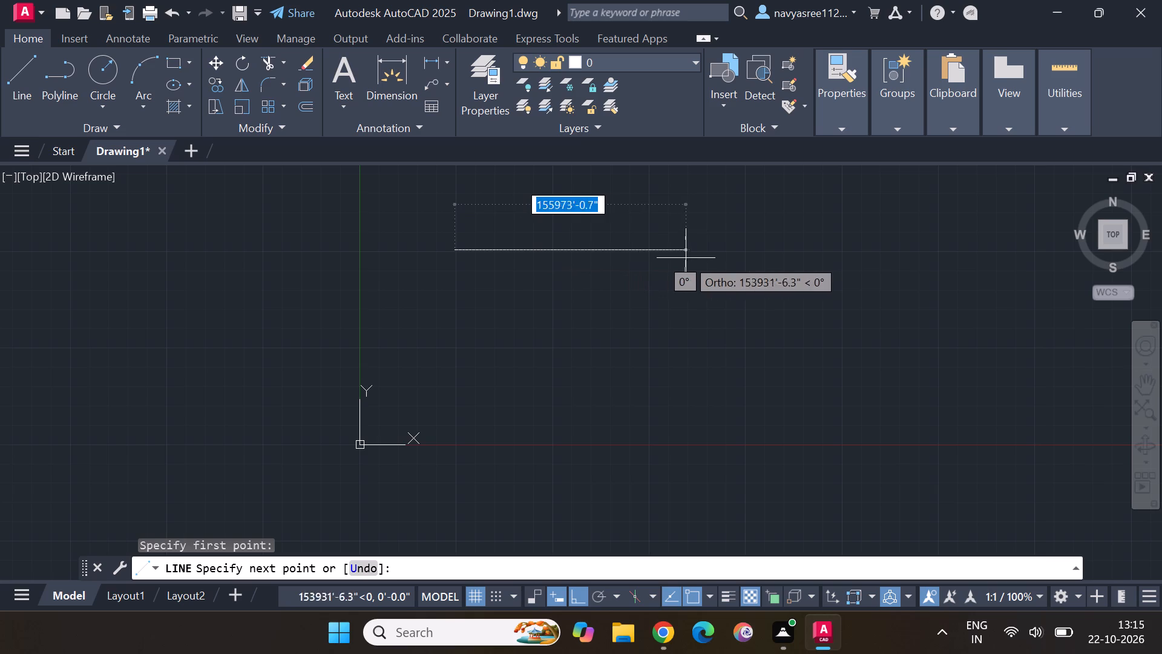
click(753, 254)
key(Escape)
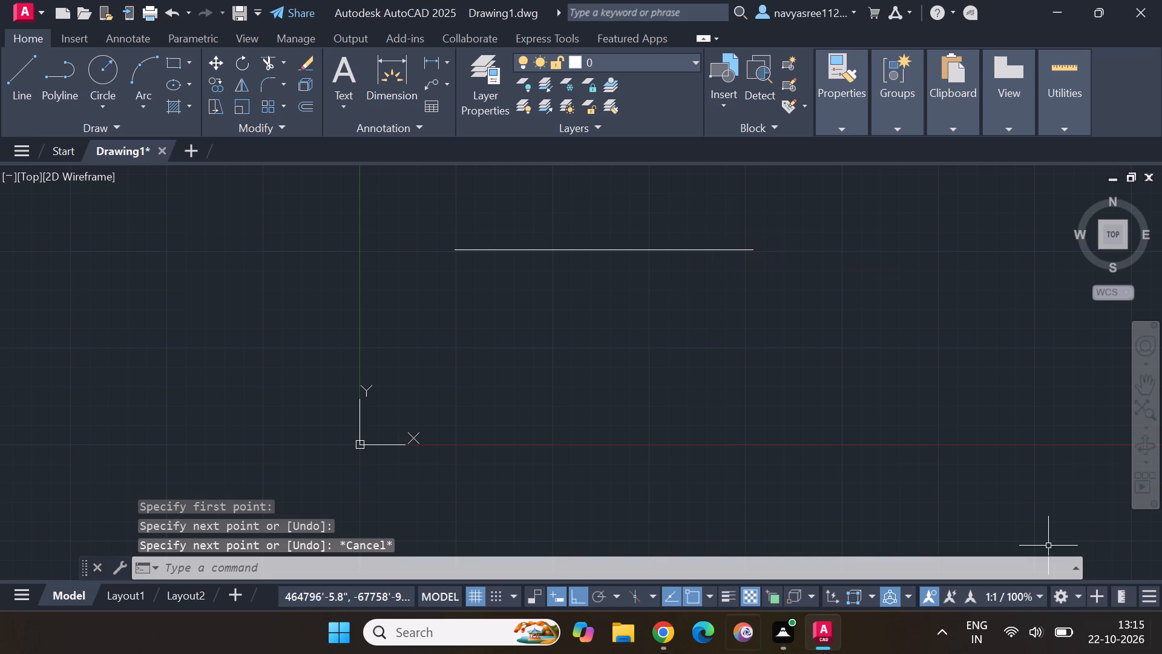
Offset the horizontal line upward by 9" using the Through option.
click(303, 104)
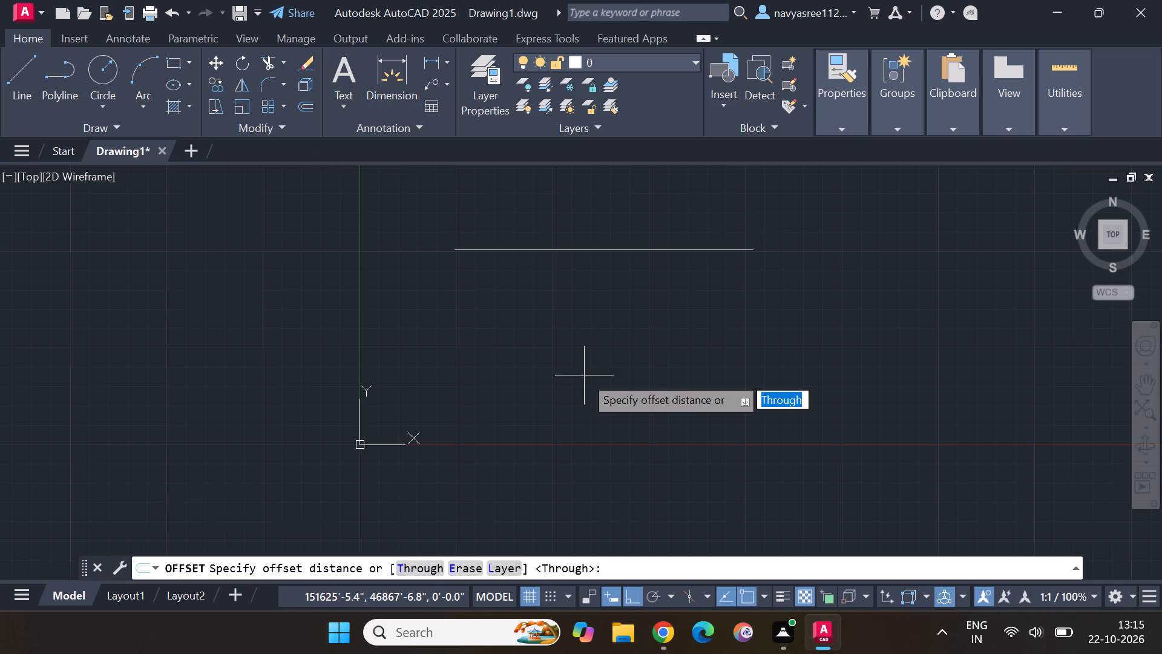
key(Return)
click(571, 249)
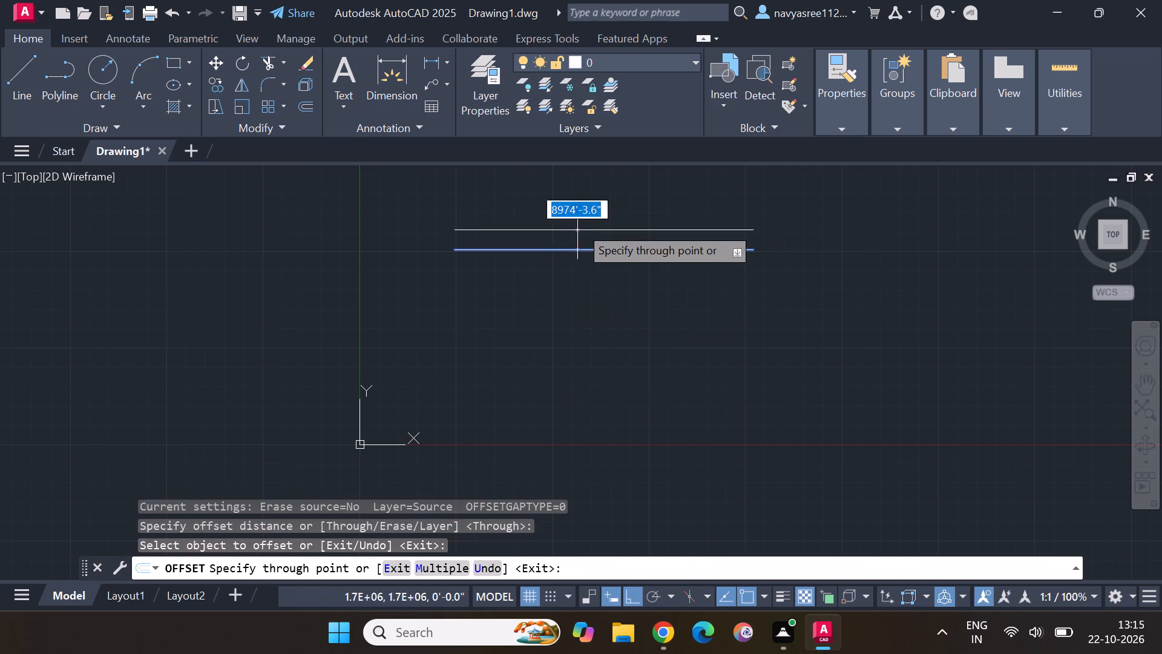
text(9")
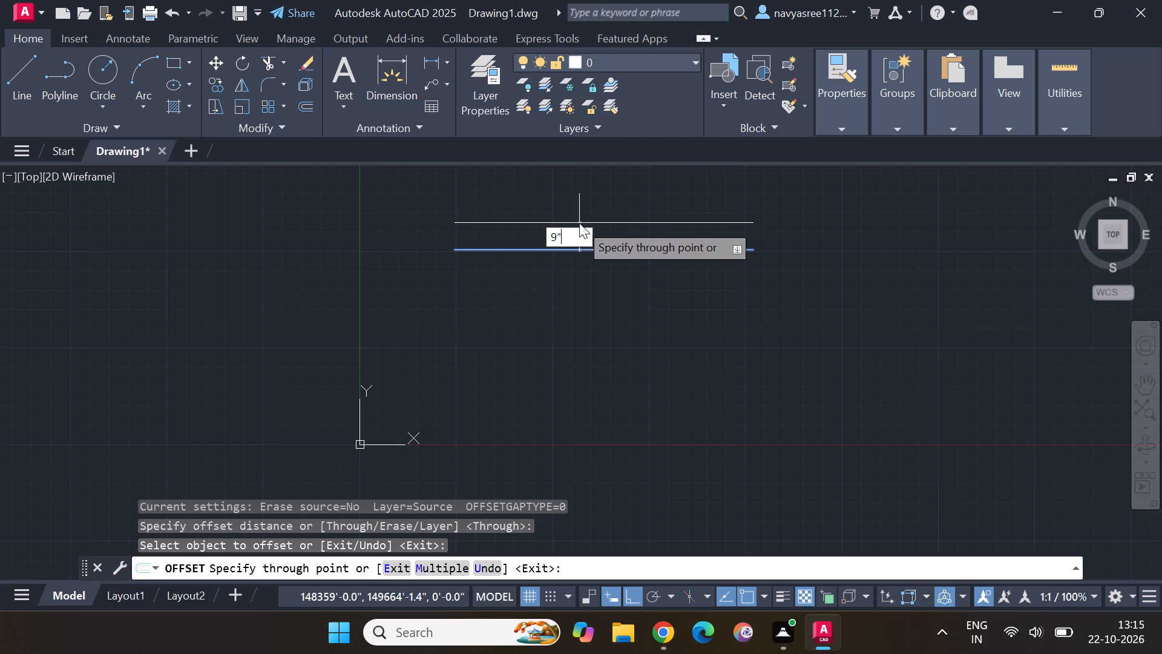
key(Return)
Measure the gap between the horizontal line and its offset copy with Quick Measure.
scroll(608, 246, up, 6)
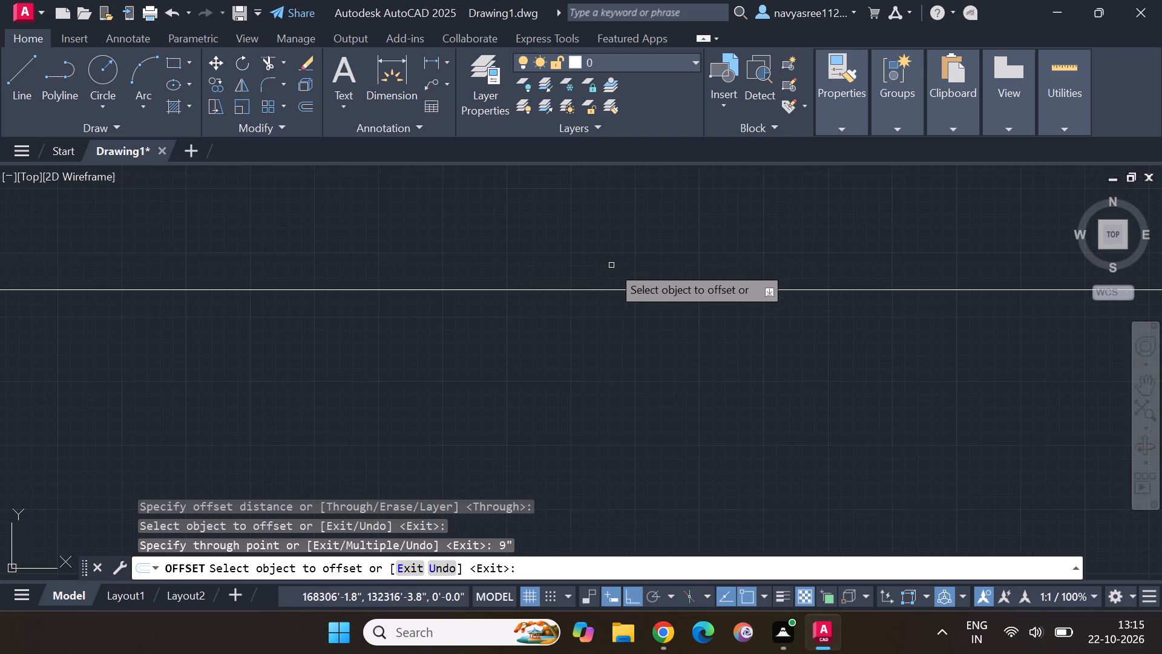
scroll(622, 257, down, 4)
scroll(622, 257, up, 10)
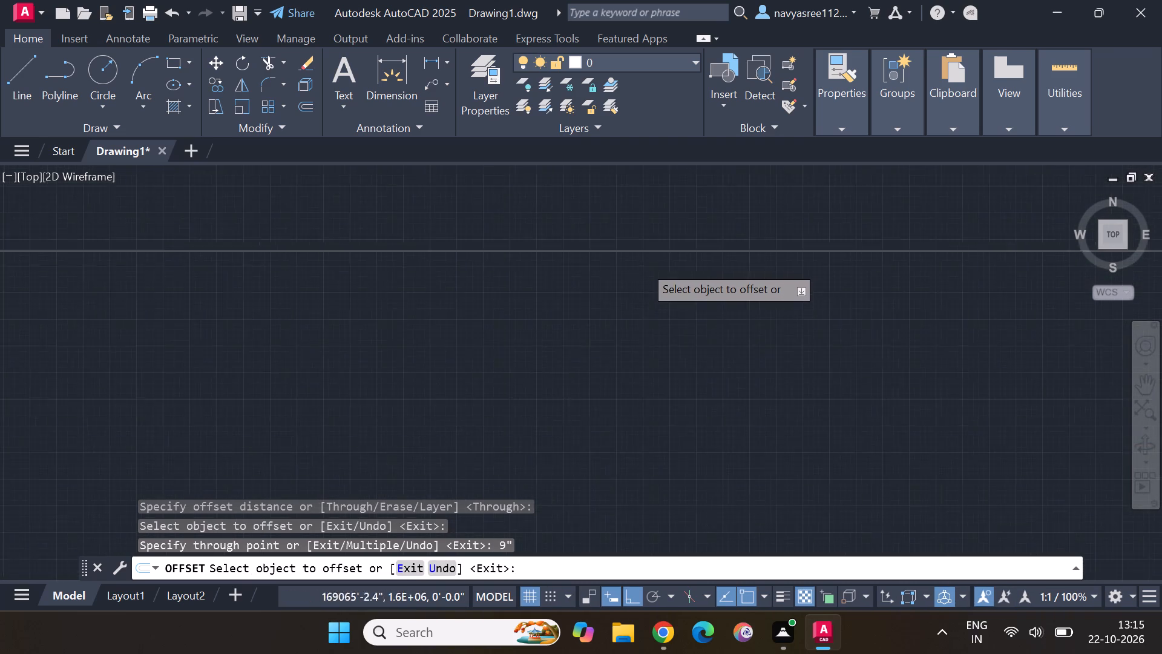
scroll(643, 265, up, 2)
scroll(681, 209, up, 9)
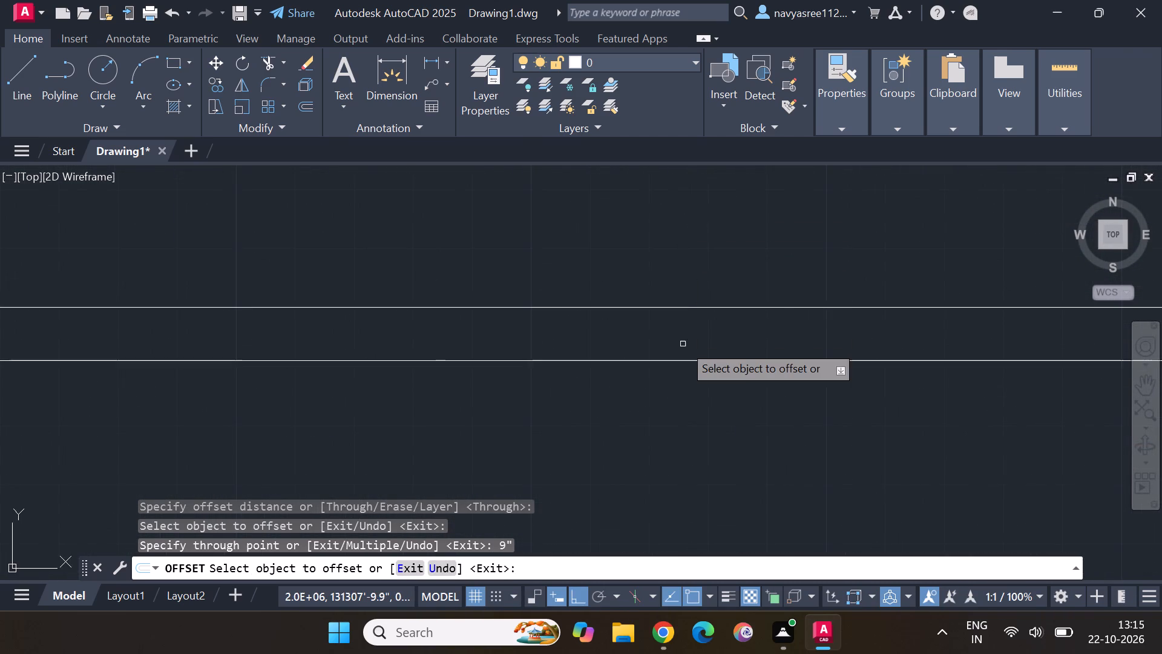
scroll(683, 346, up, 2)
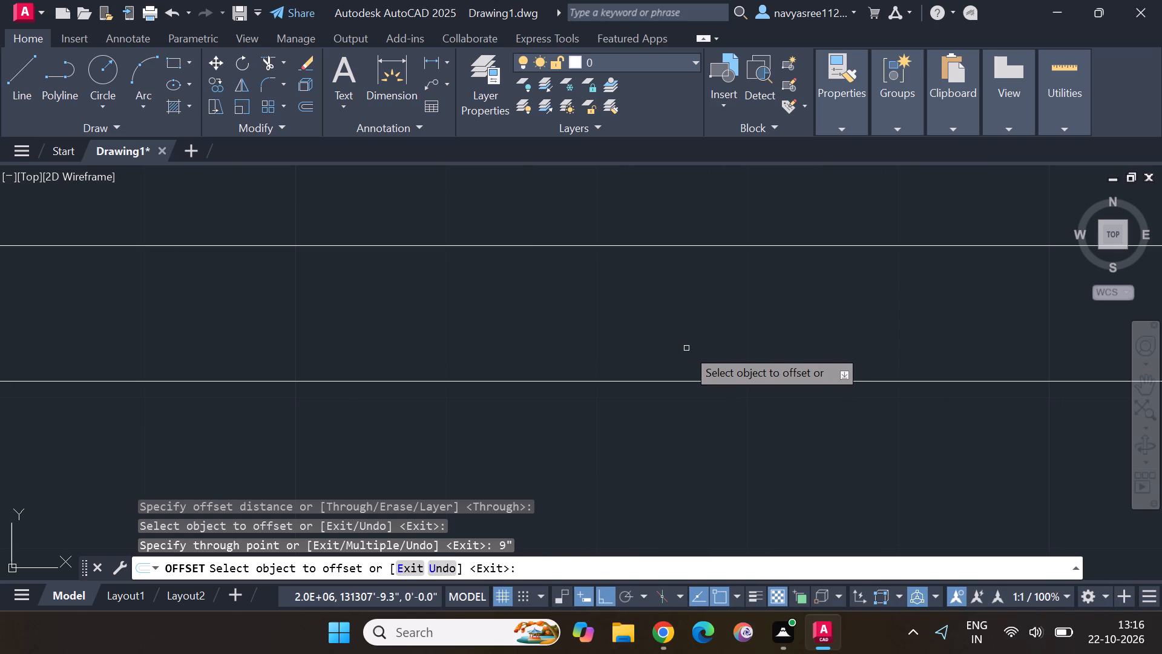
click(1049, 71)
click(1063, 176)
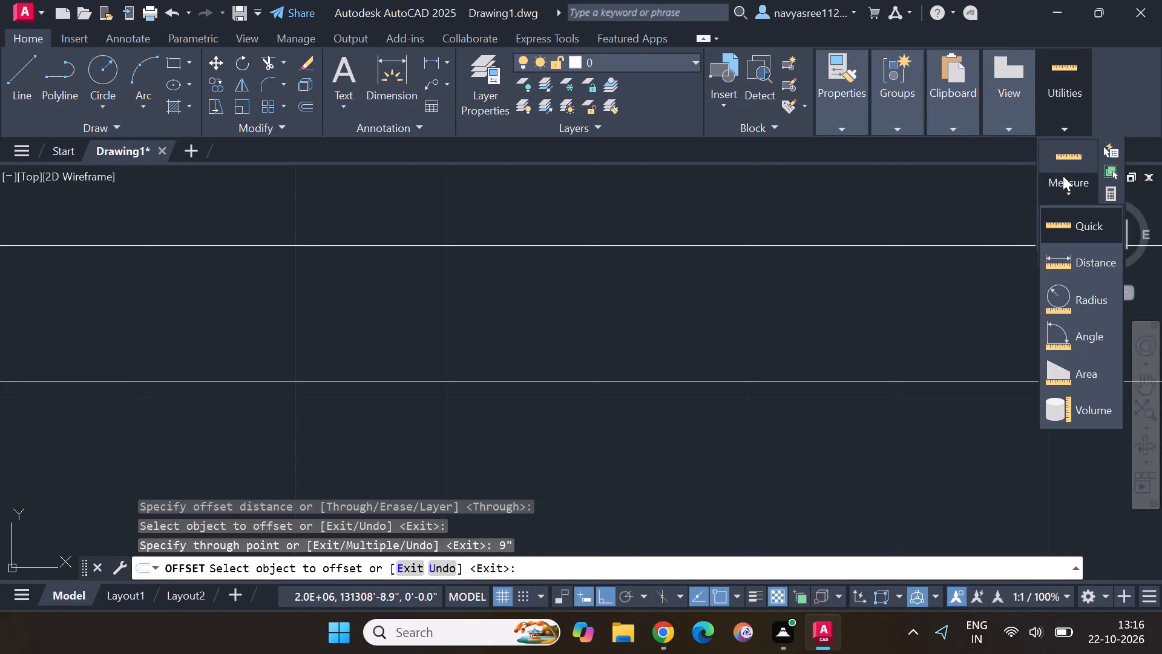
click(1078, 231)
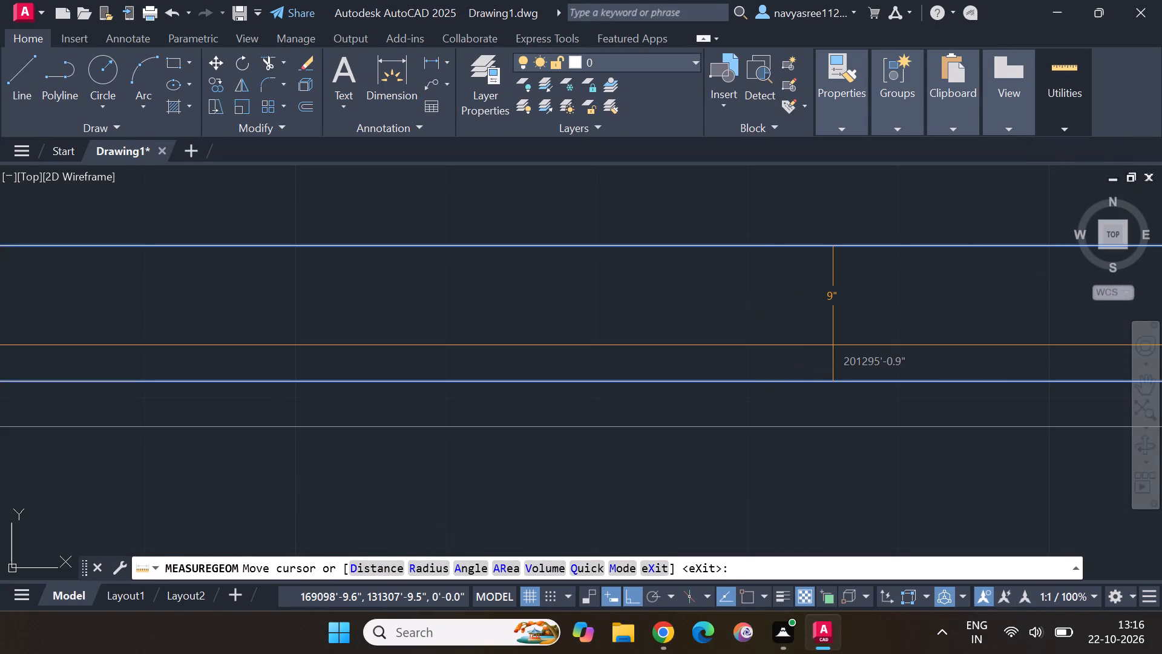
scroll(833, 345, down, 20)
scroll(833, 345, down, 7)
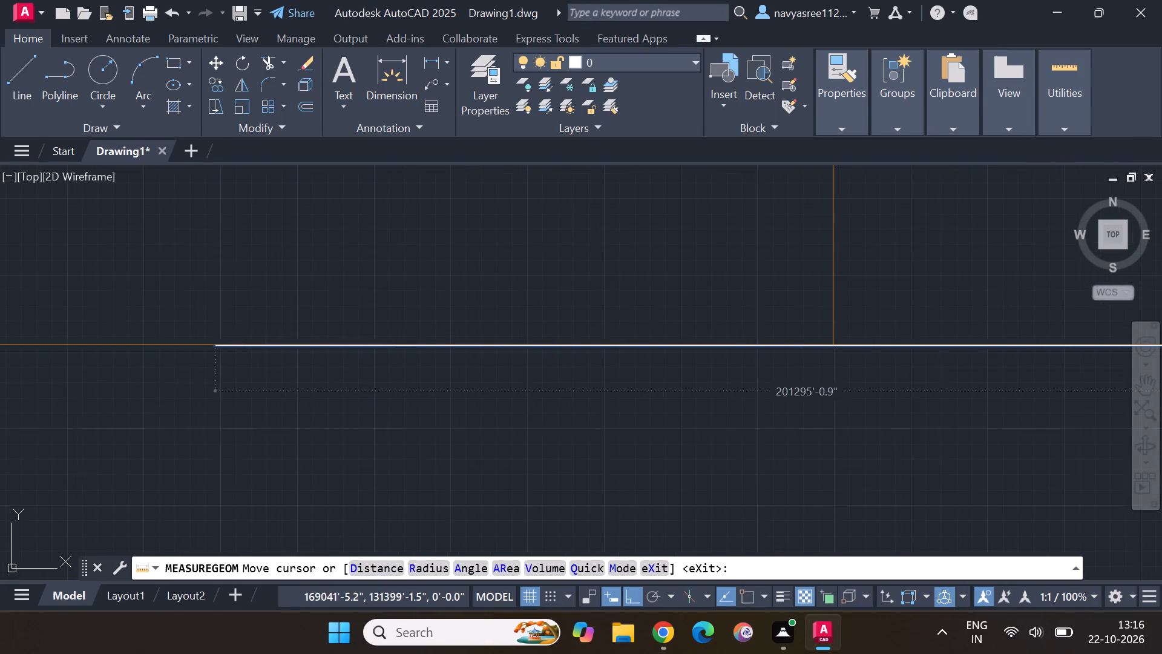
scroll(833, 345, down, 11)
scroll(836, 358, up, 12)
middle_drag(766, 276, 766, 281)
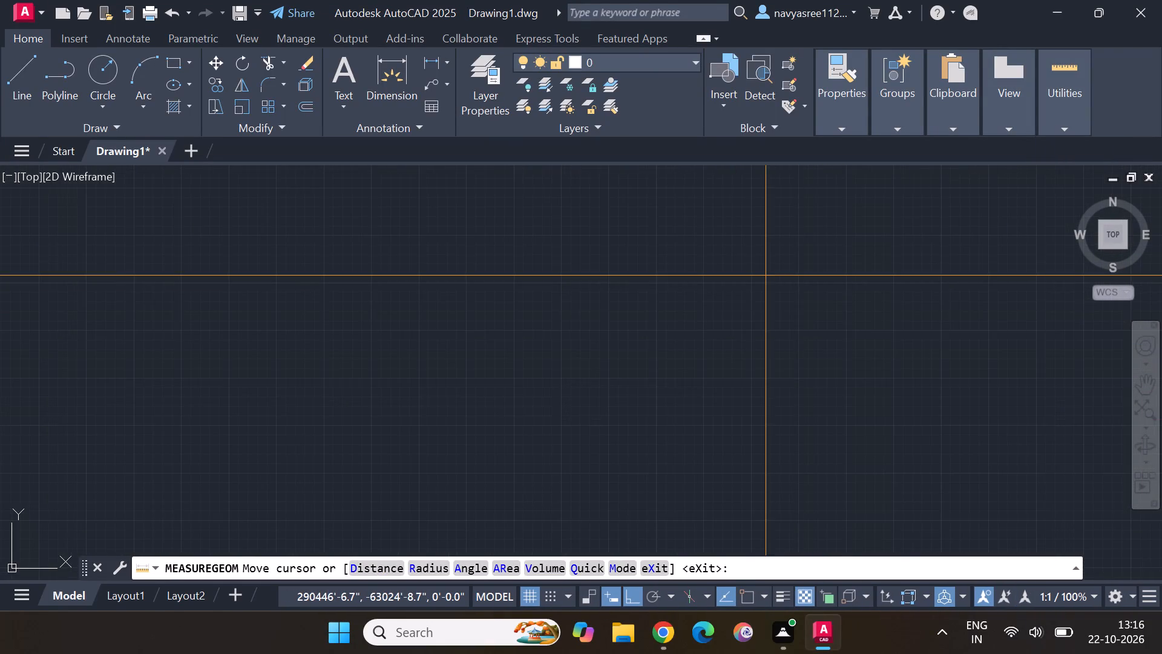
middle_drag(766, 281, 864, 472)
scroll(865, 473, down, 1)
key(Escape)
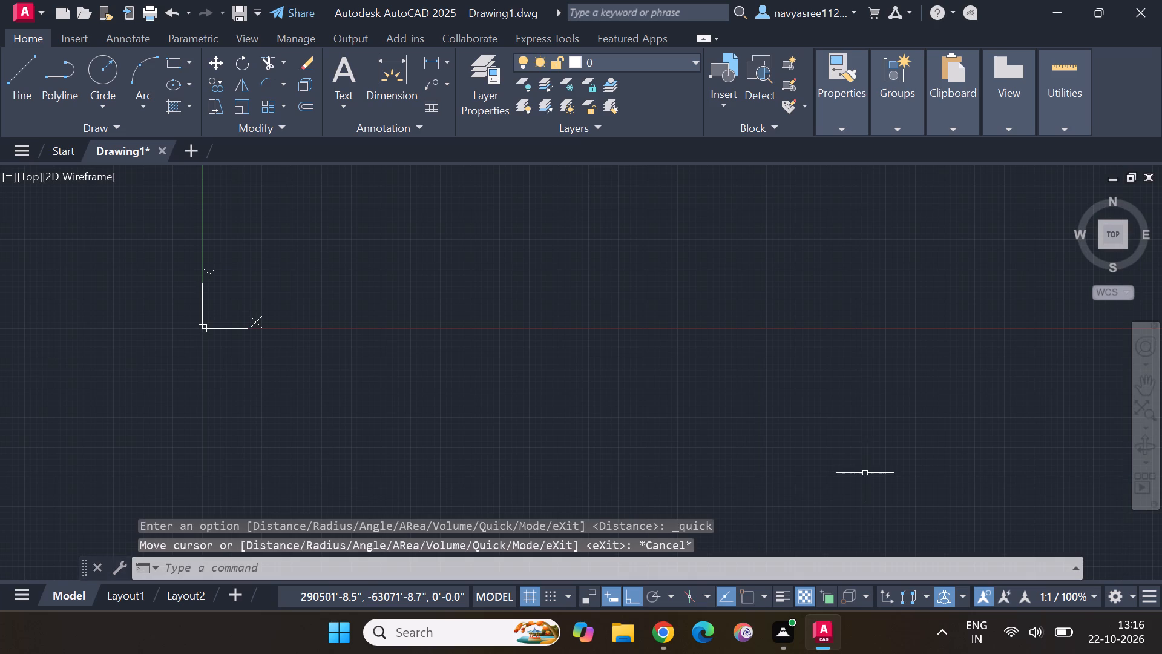
Select the horizontal line together with its 9" offset copy and delete both.
scroll(855, 486, down, 5)
scroll(838, 436, up, 6)
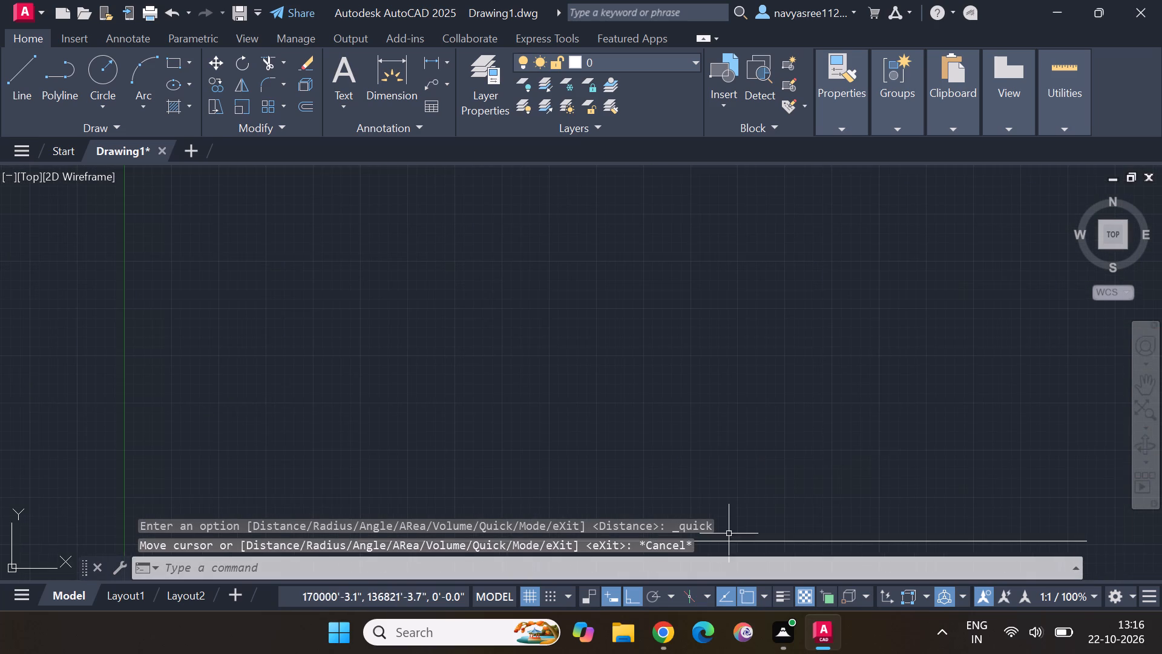
scroll(746, 517, down, 2)
middle_drag(747, 517, 770, 361)
drag(568, 306, 828, 449)
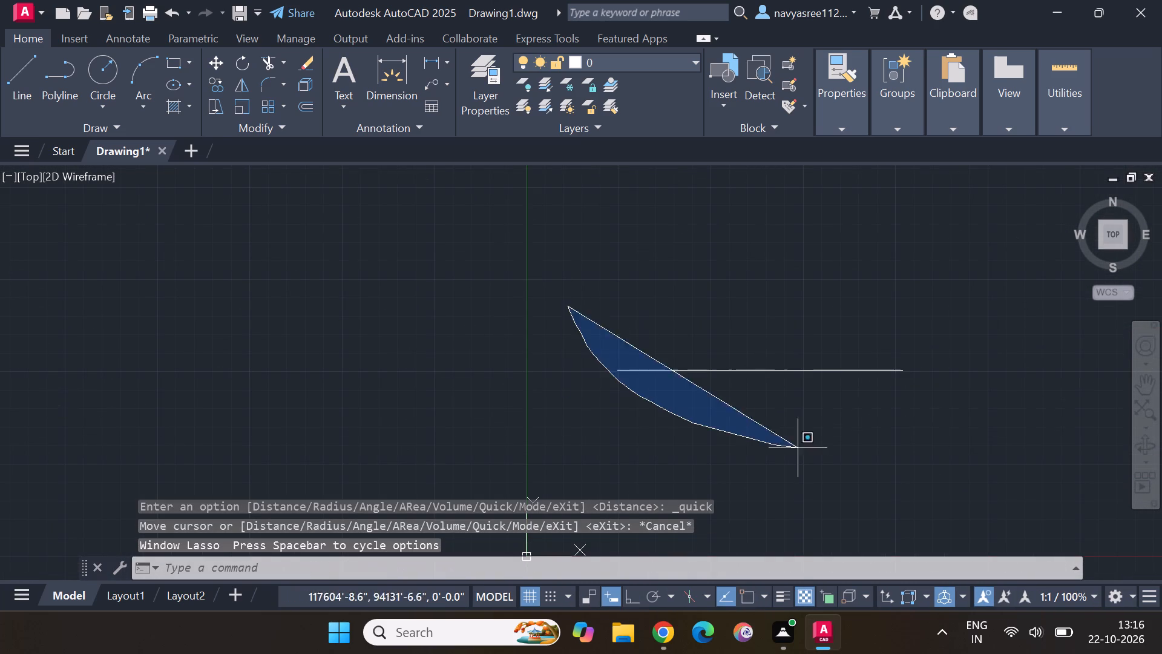
drag(828, 449, 981, 432)
drag(888, 424, 804, 328)
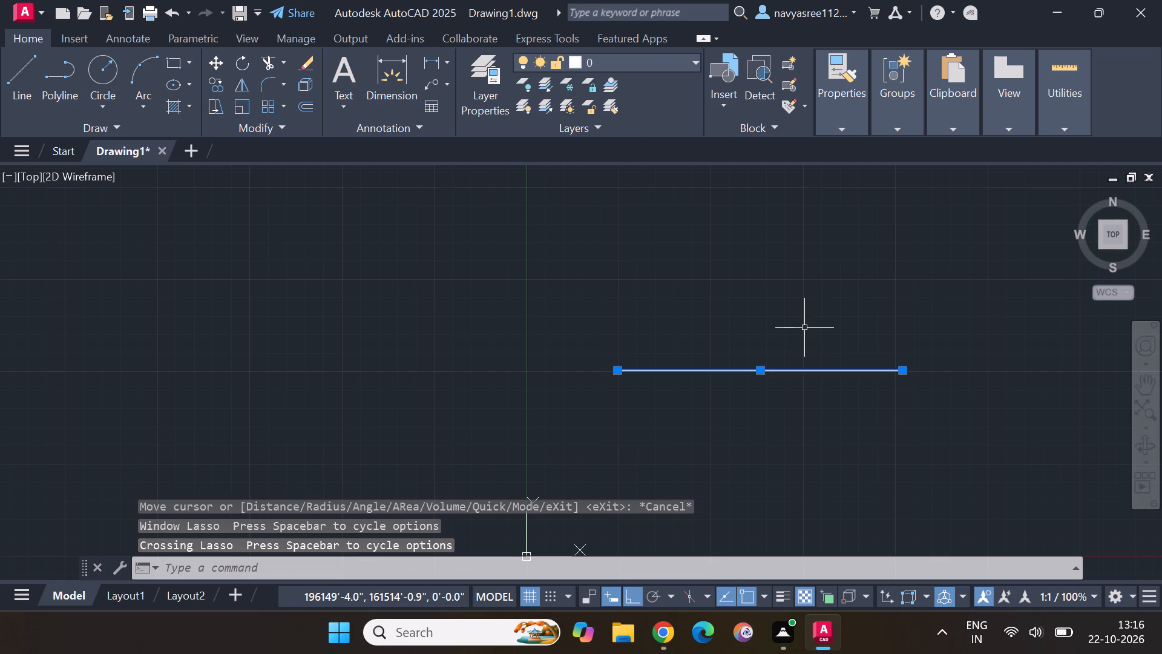
key(Delete)
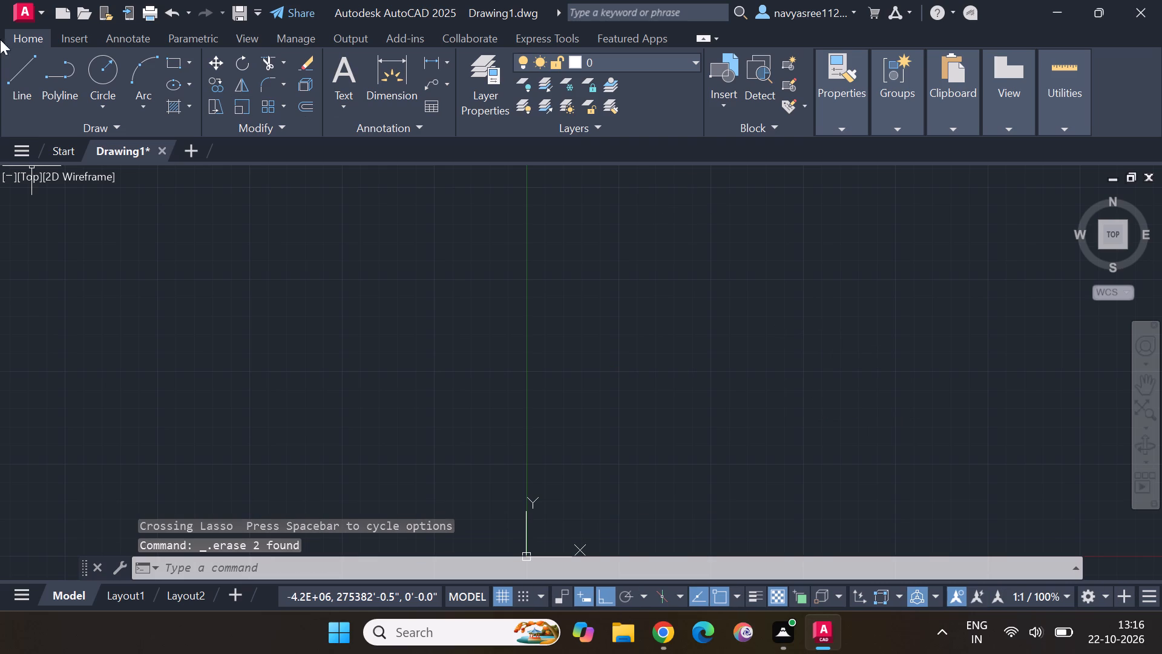
Draw a single 60' line with Line, starting above and right of the origin.
click(14, 70)
middle_drag(603, 318, 458, 319)
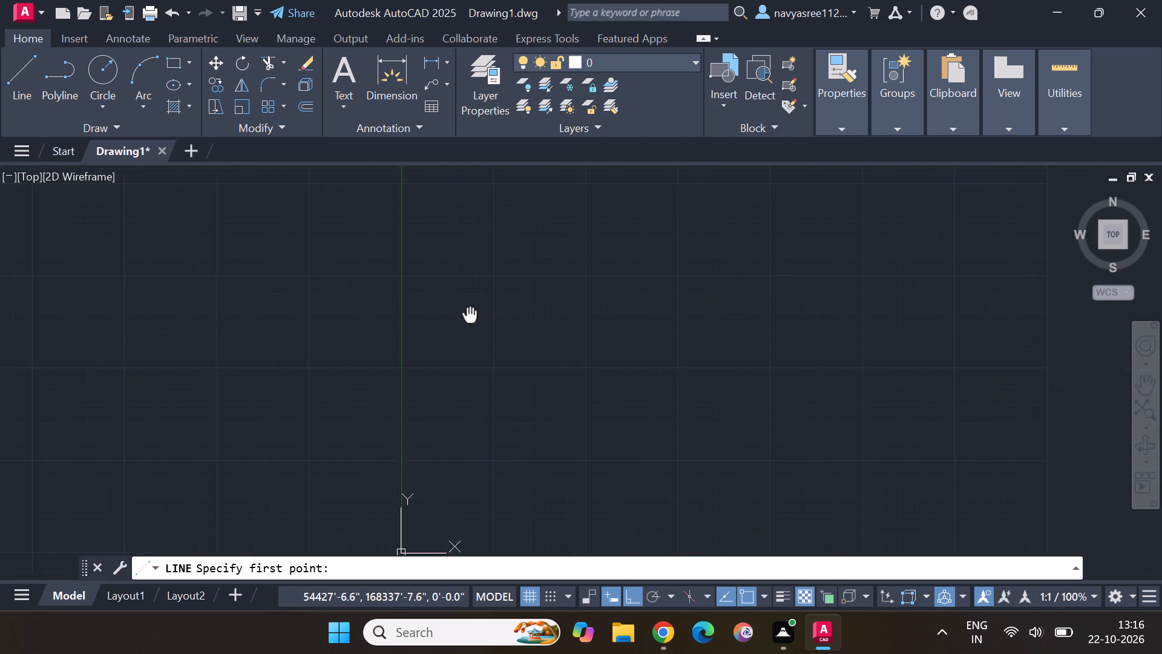
middle_drag(458, 319, 116, 424)
click(308, 305)
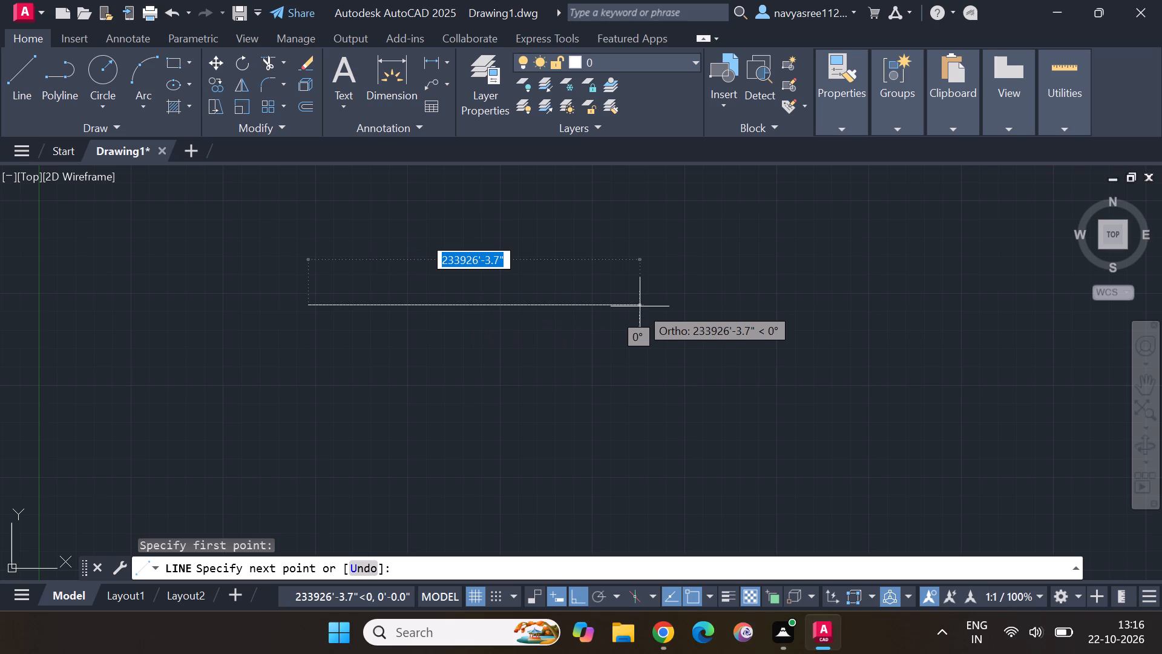
text(60)
key(apostrophe)
key(Return)
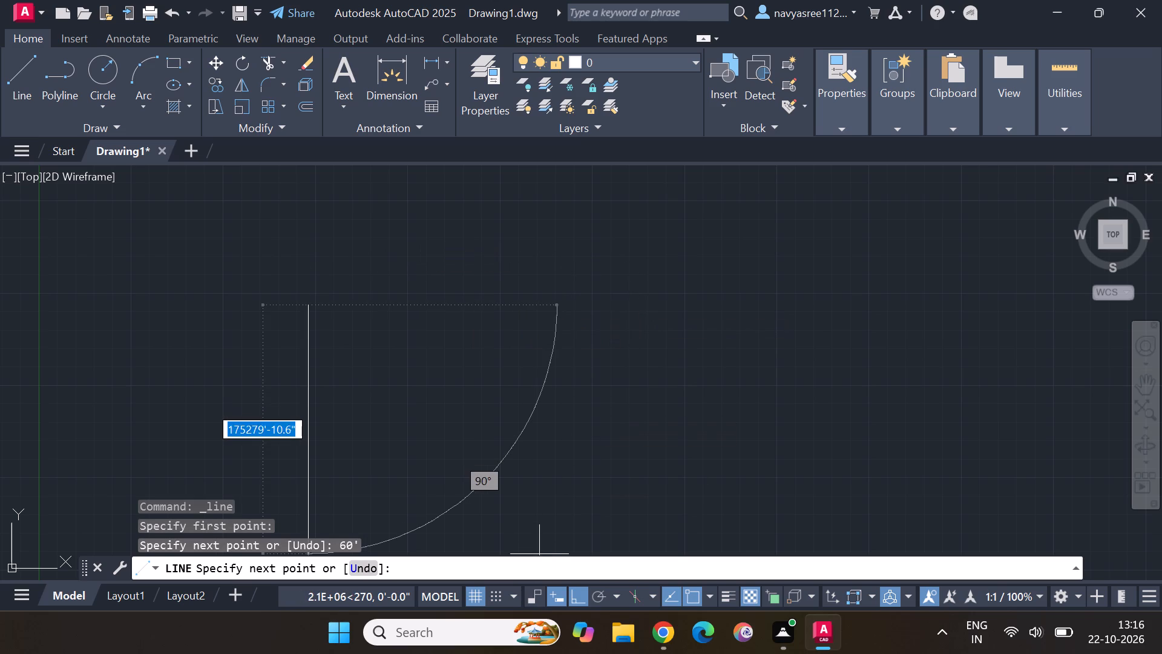
key(Escape)
Look around the drawing area for the new 60' line, and undo the view changes.
scroll(238, 274, up, 4)
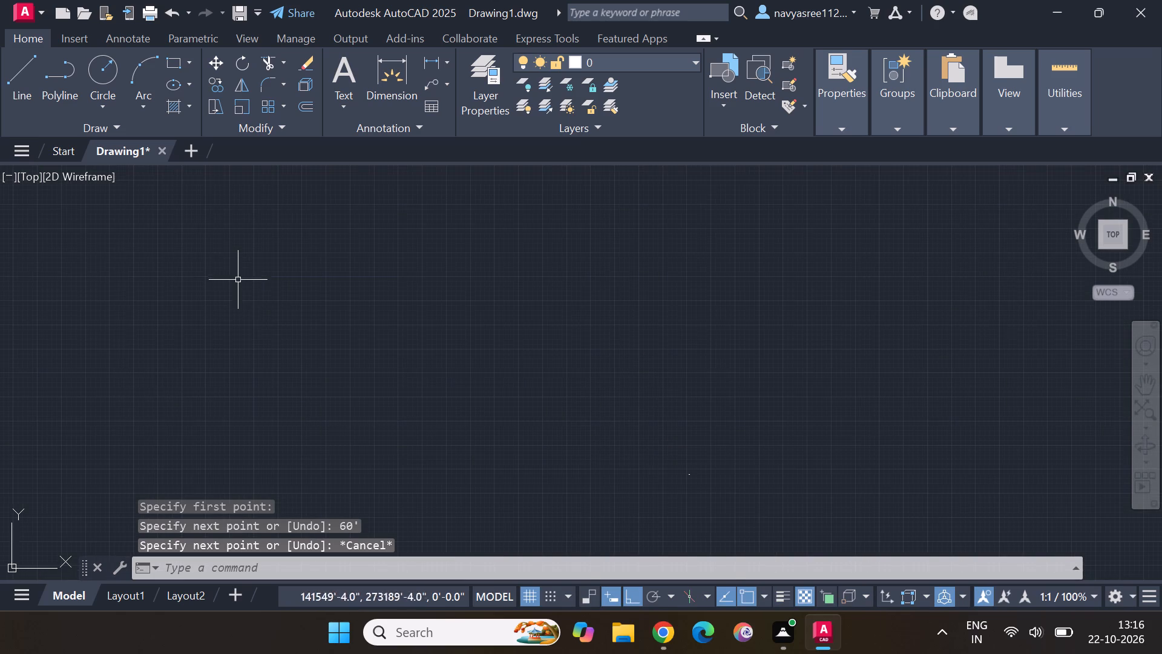
scroll(309, 325, up, 8)
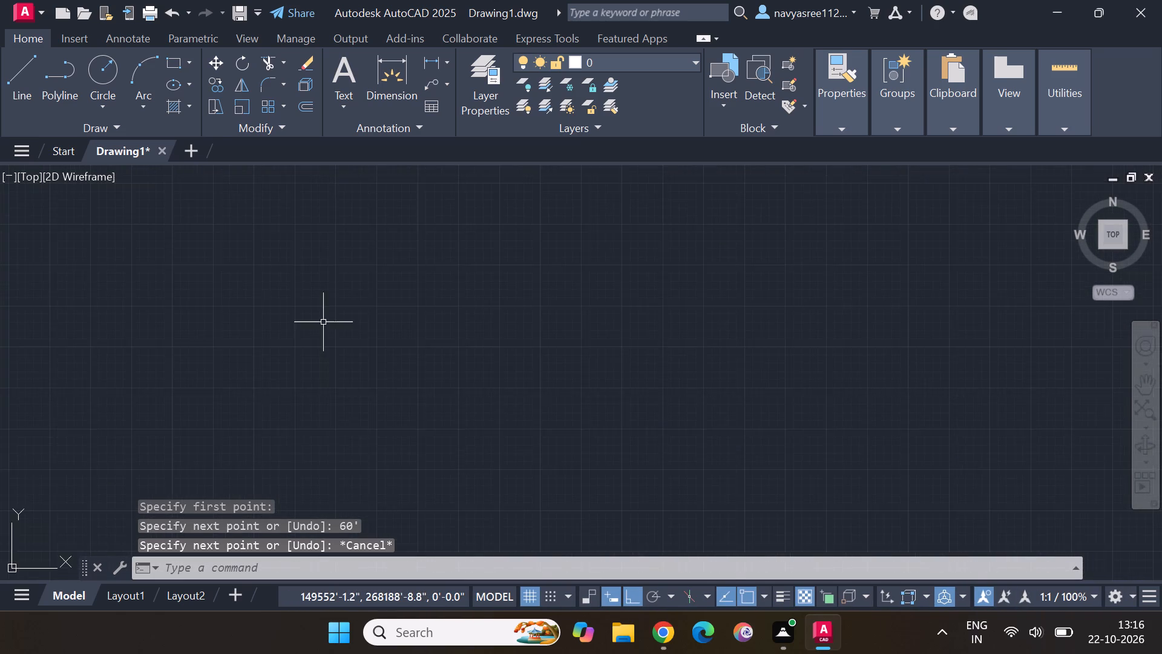
scroll(323, 322, down, 19)
middle_drag(361, 335, 324, 363)
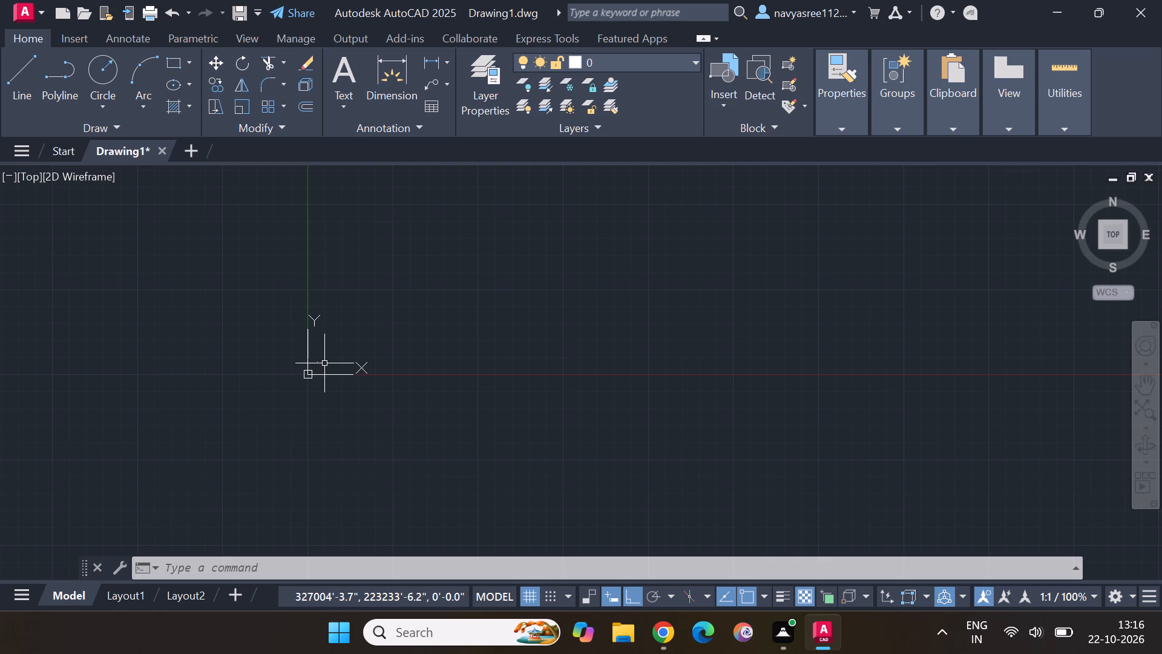
scroll(822, 210, down, 3)
middle_drag(779, 284, 628, 553)
scroll(628, 552, down, 2)
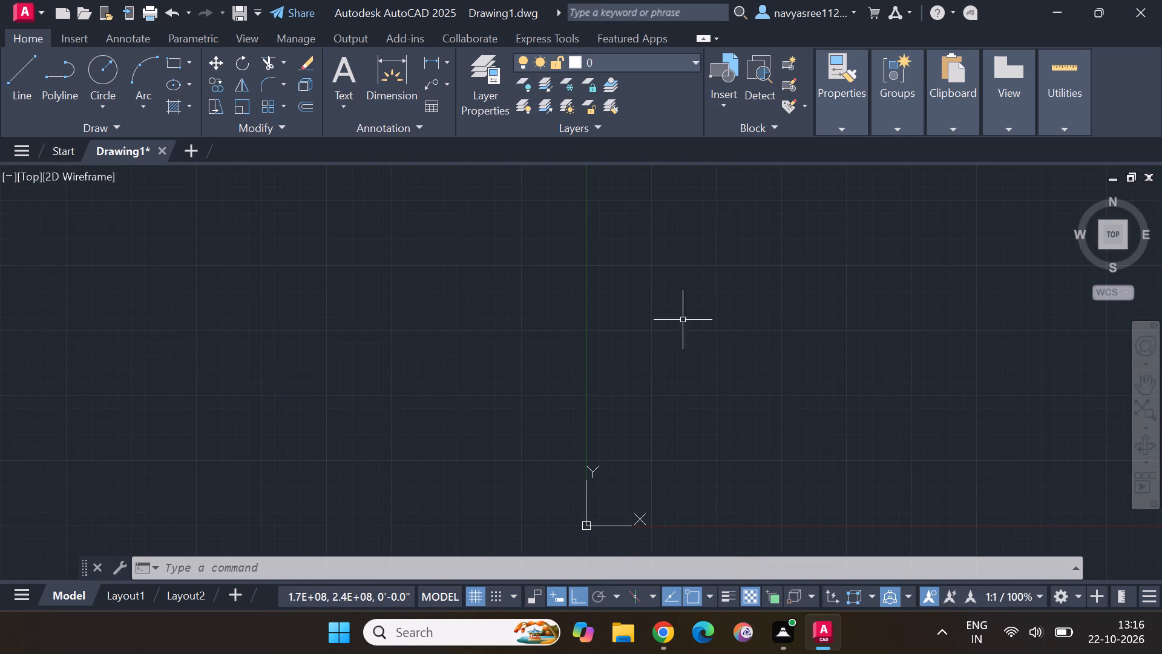
scroll(645, 150, down, 4)
scroll(650, 321, down, 2)
middle_click(650, 323)
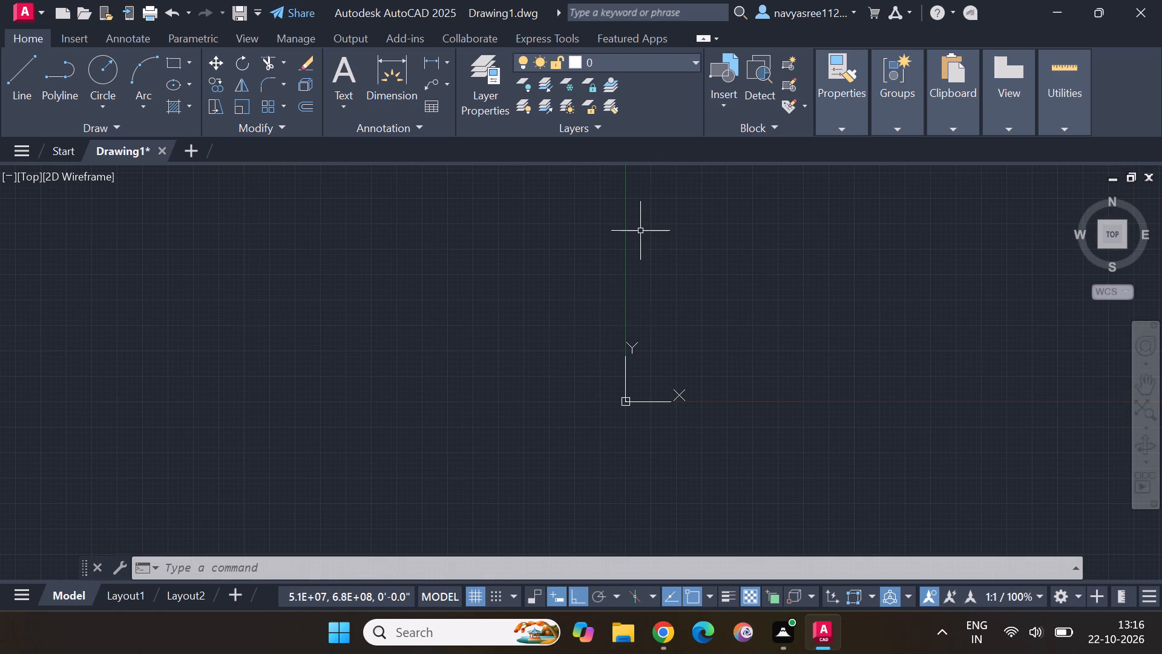
click(641, 203)
click(997, 386)
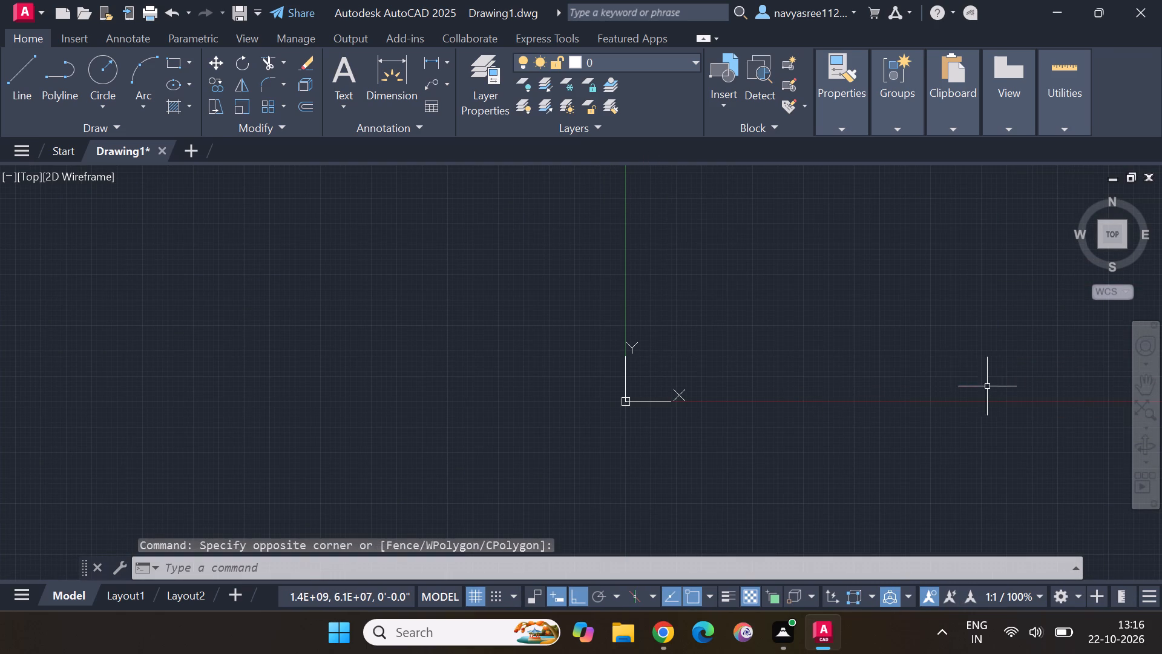
scroll(894, 374, down, 1)
middle_drag(894, 374, 582, 566)
scroll(582, 536, down, 1)
middle_drag(626, 424, 566, 428)
scroll(566, 428, down, 3)
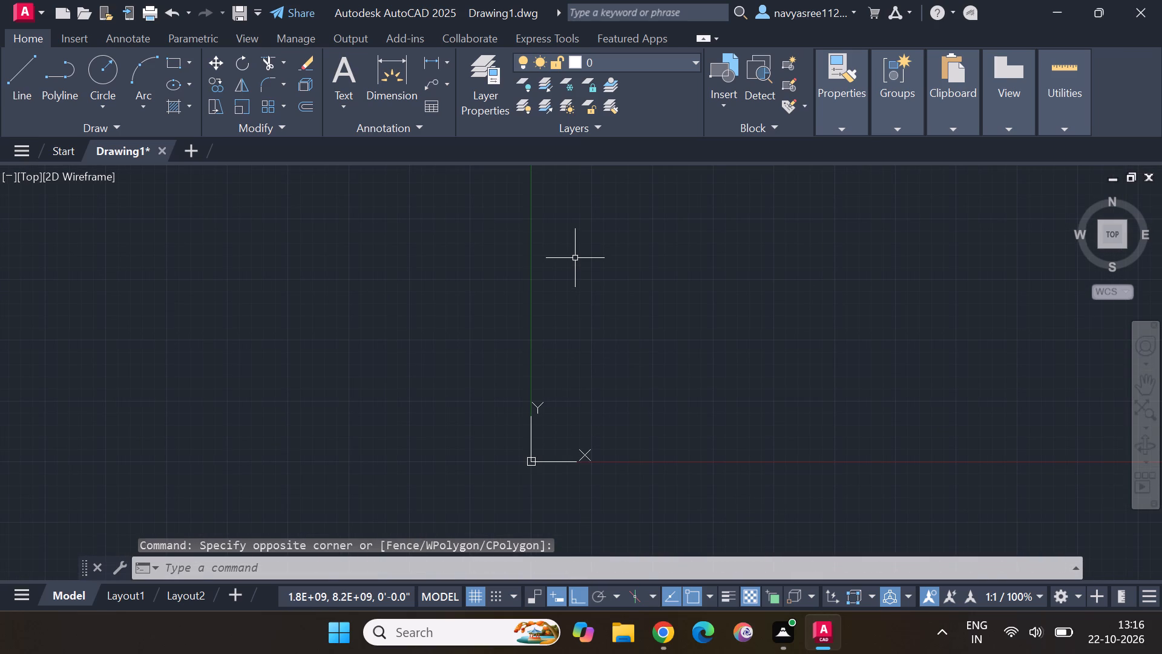
key(ctrl+z)
ctrl+click(575, 258)
key(ctrl+z)
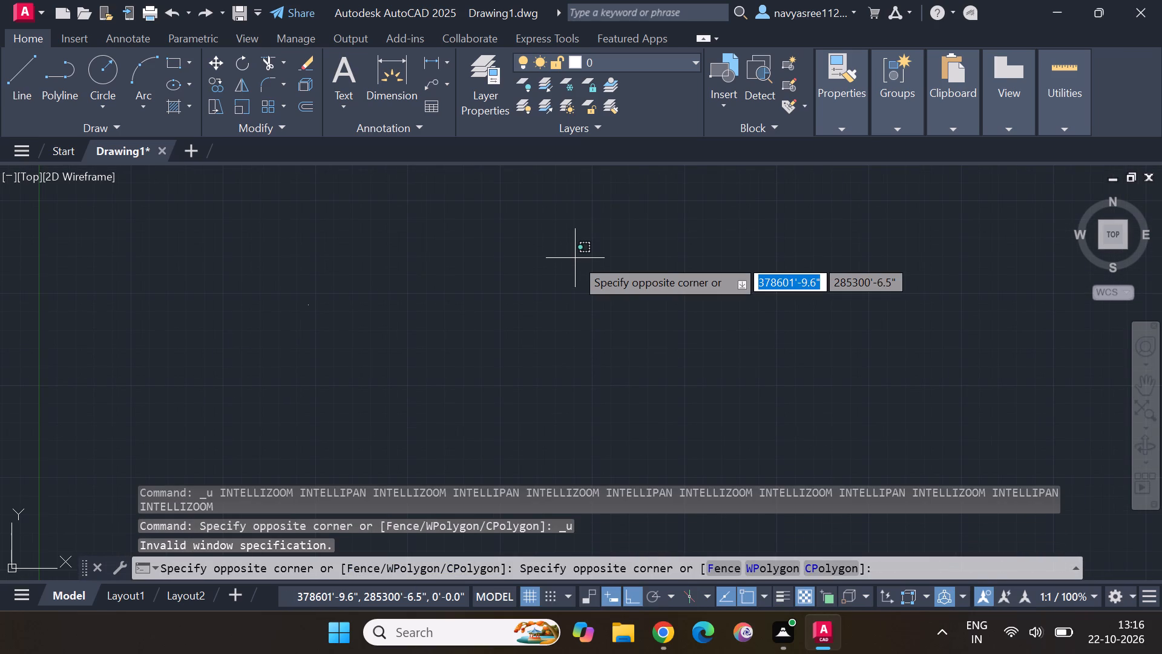
key(Escape)
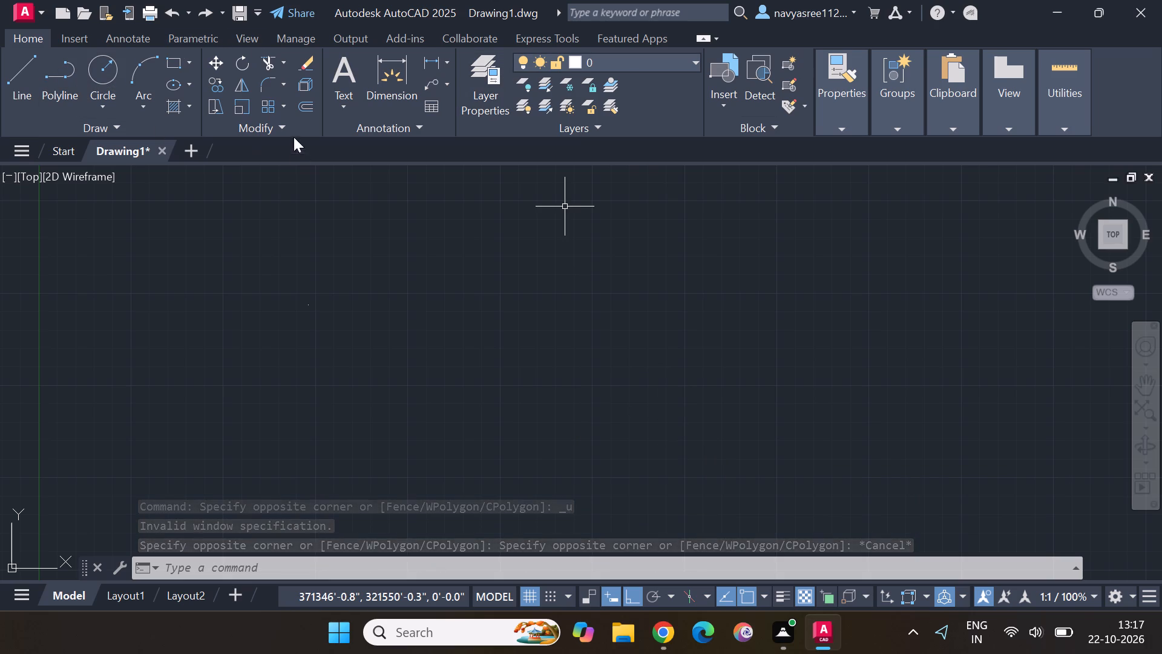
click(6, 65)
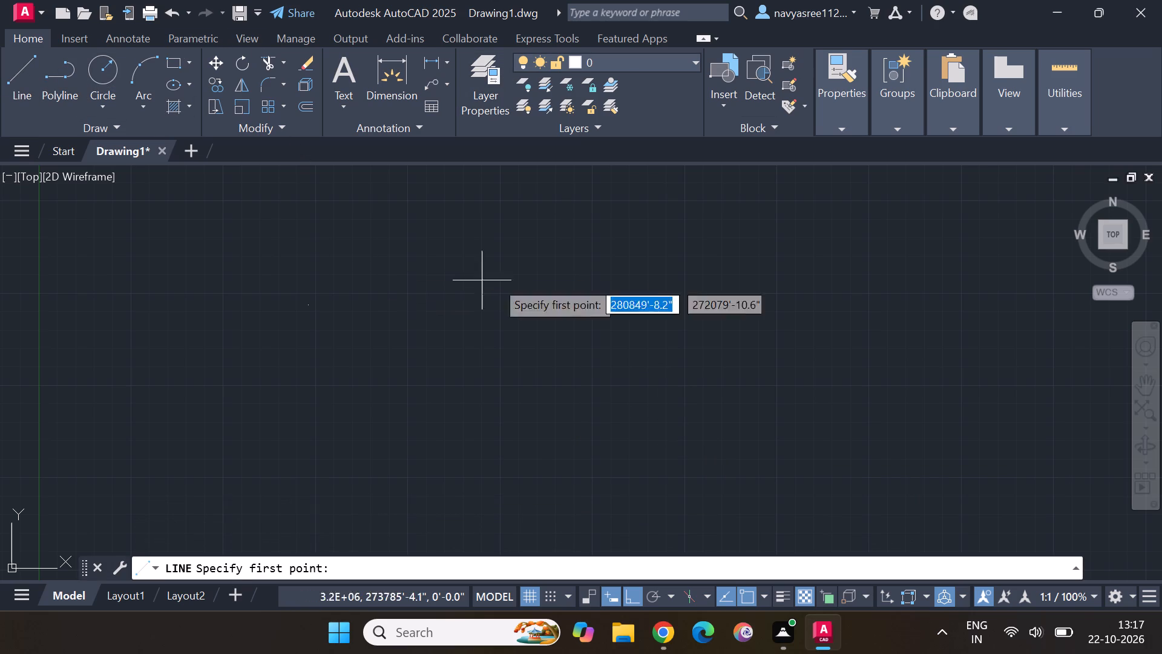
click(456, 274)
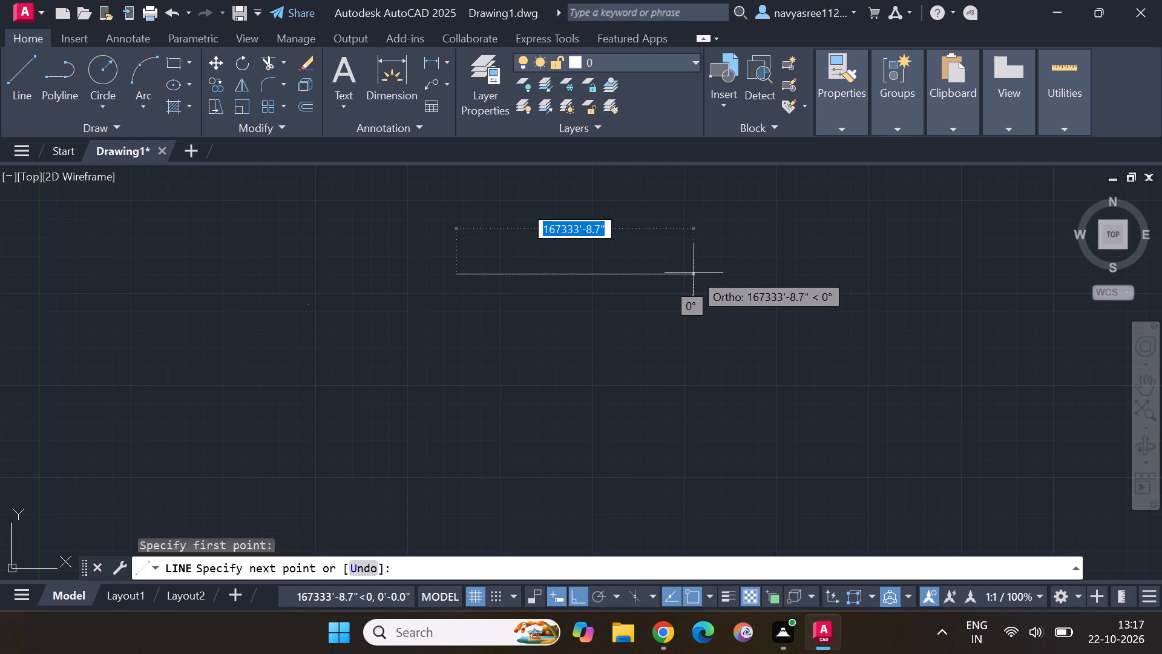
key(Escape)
Reset the model space limits to a lower left corner of 0,0 and an upper right corner of 100,100.
text(lim)
key(Return)
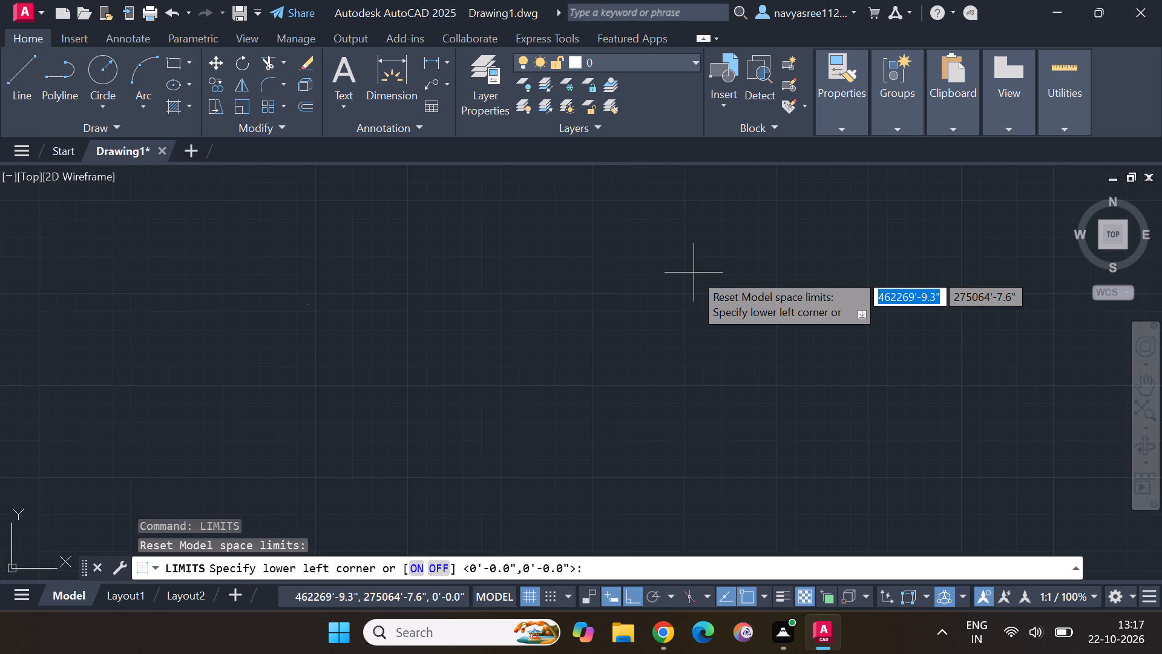
text(0,0)
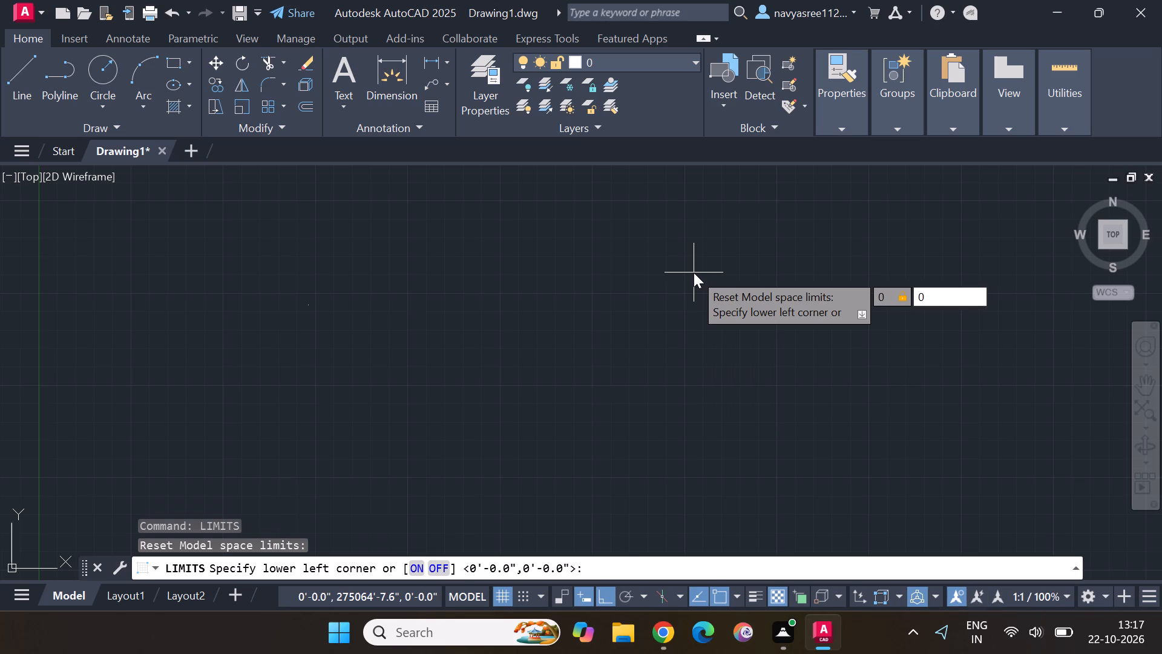
key(Return)
text(100)
key(comma)
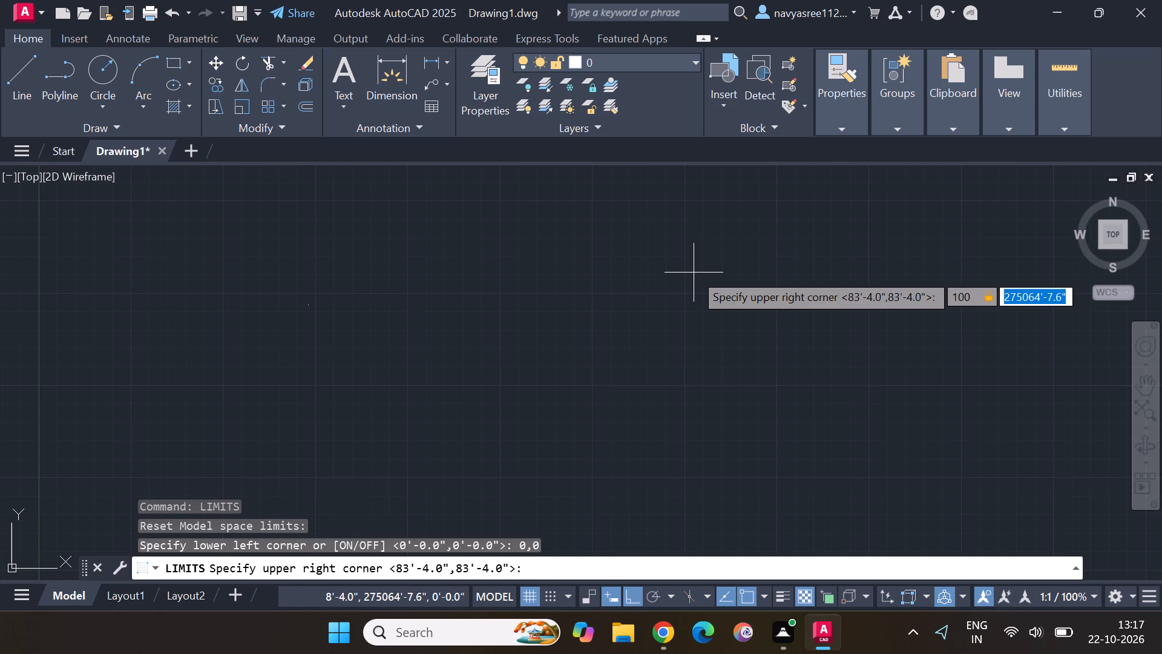
text(100)
key(Return)
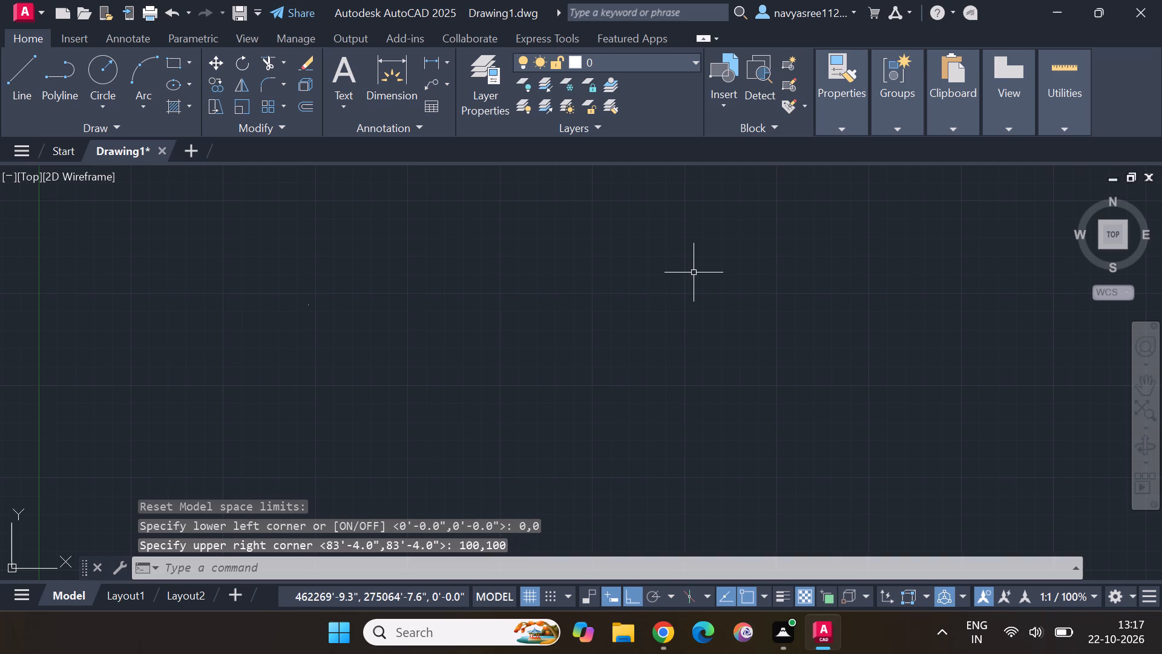
key(z)
key(Return)
key(a)
key(Return)
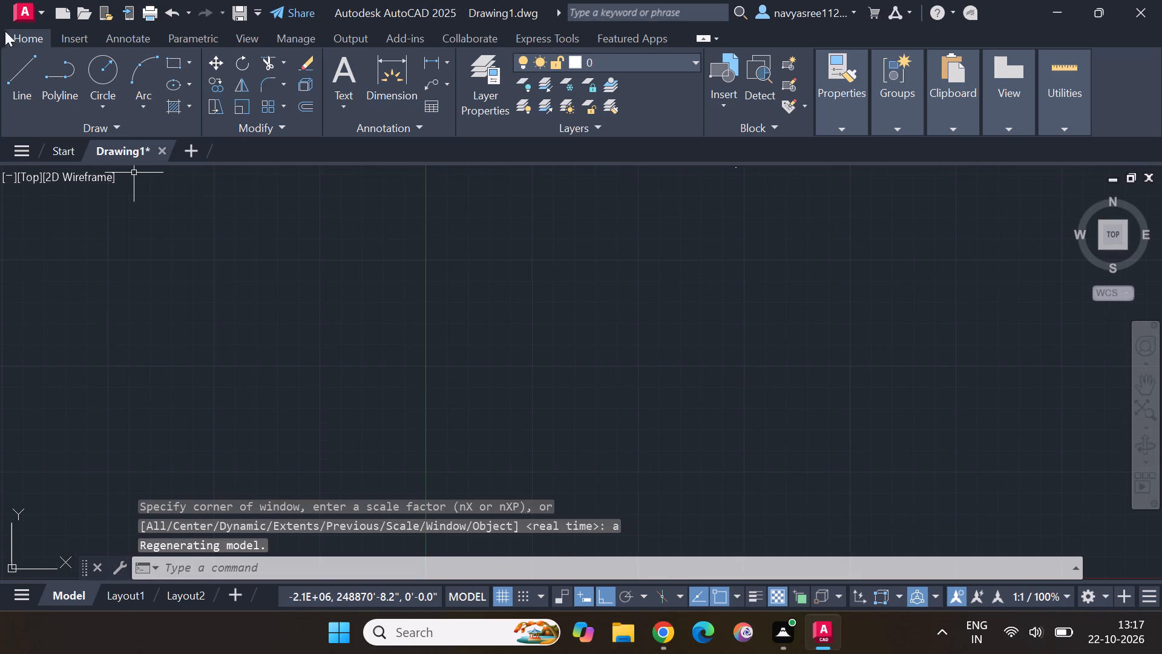
Draw a vertical 60' line downward with Line, starting above and right of the origin.
click(22, 66)
scroll(462, 228, down, 3)
middle_drag(540, 266, 323, 491)
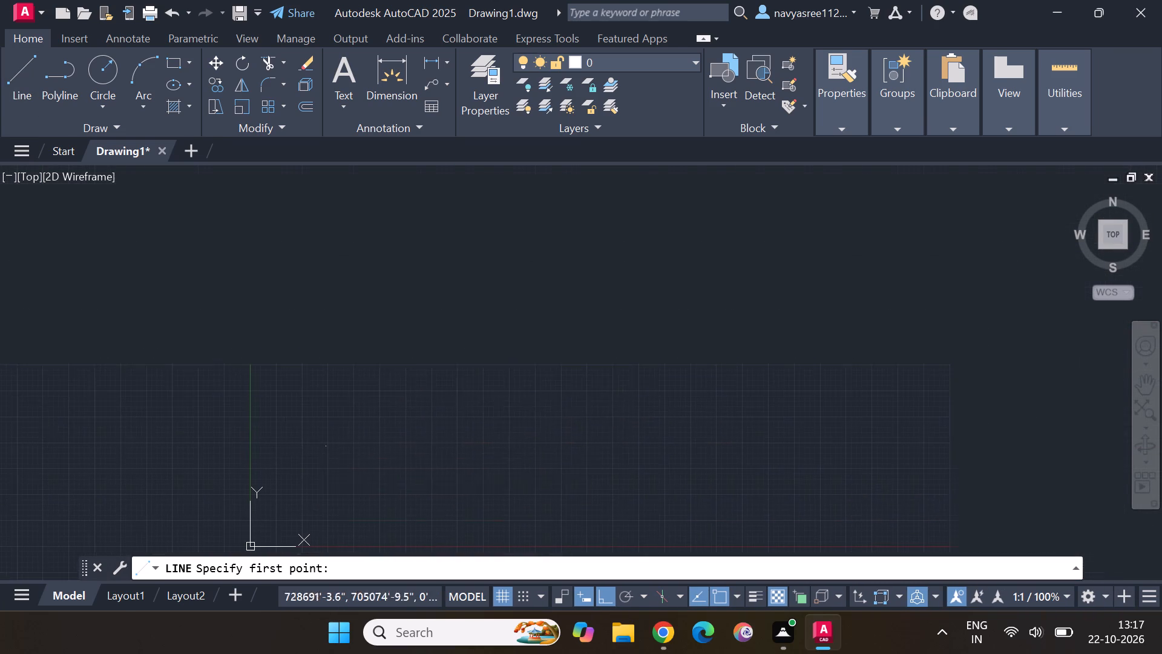
click(370, 269)
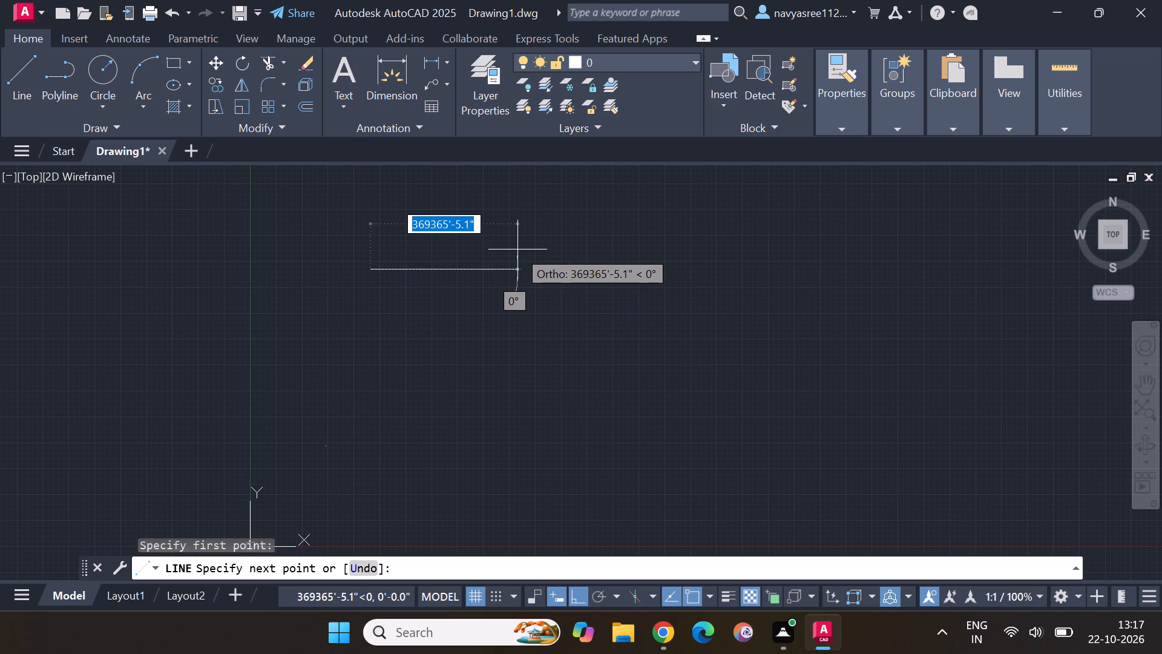
key(6)
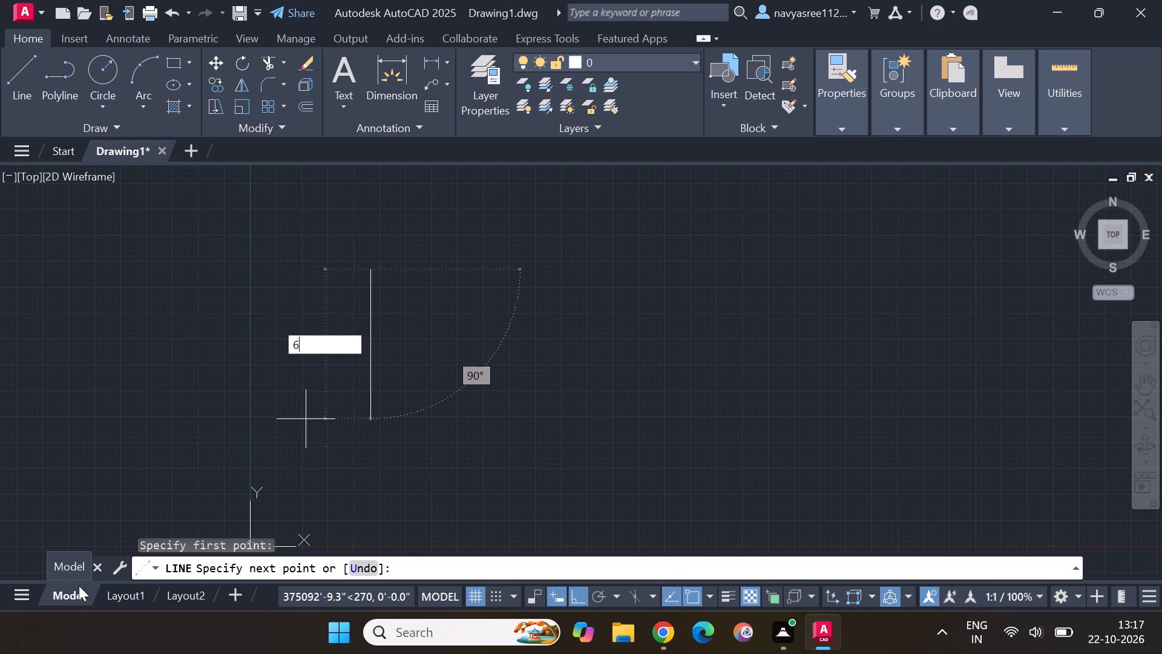
key(0)
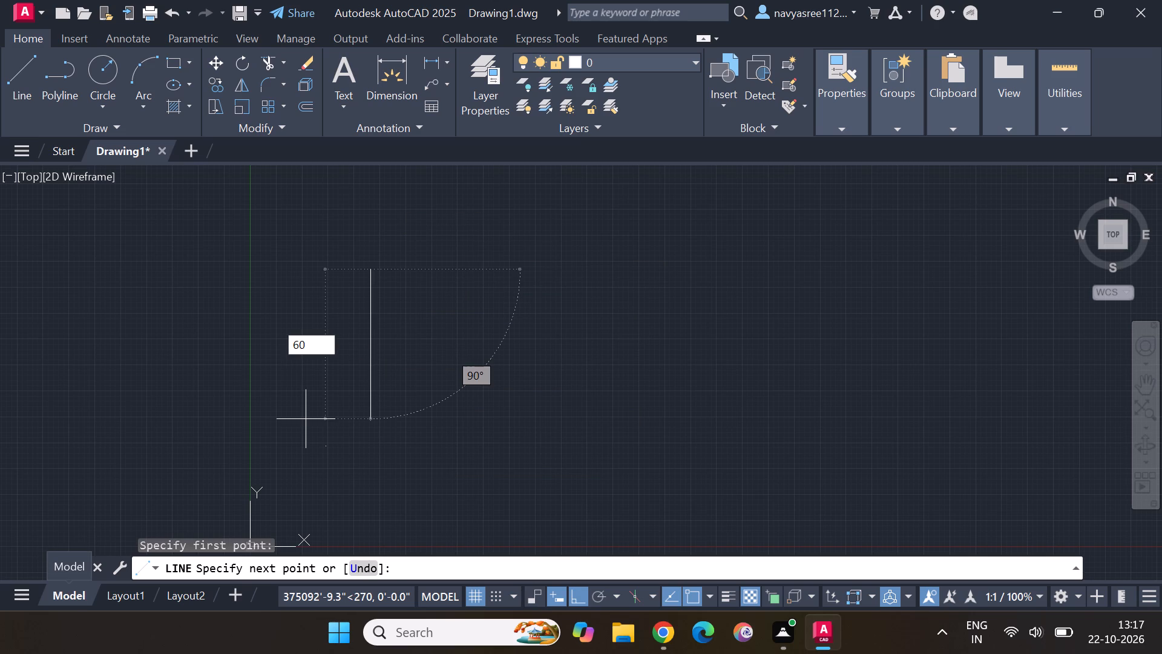
key(apostrophe)
key(Return)
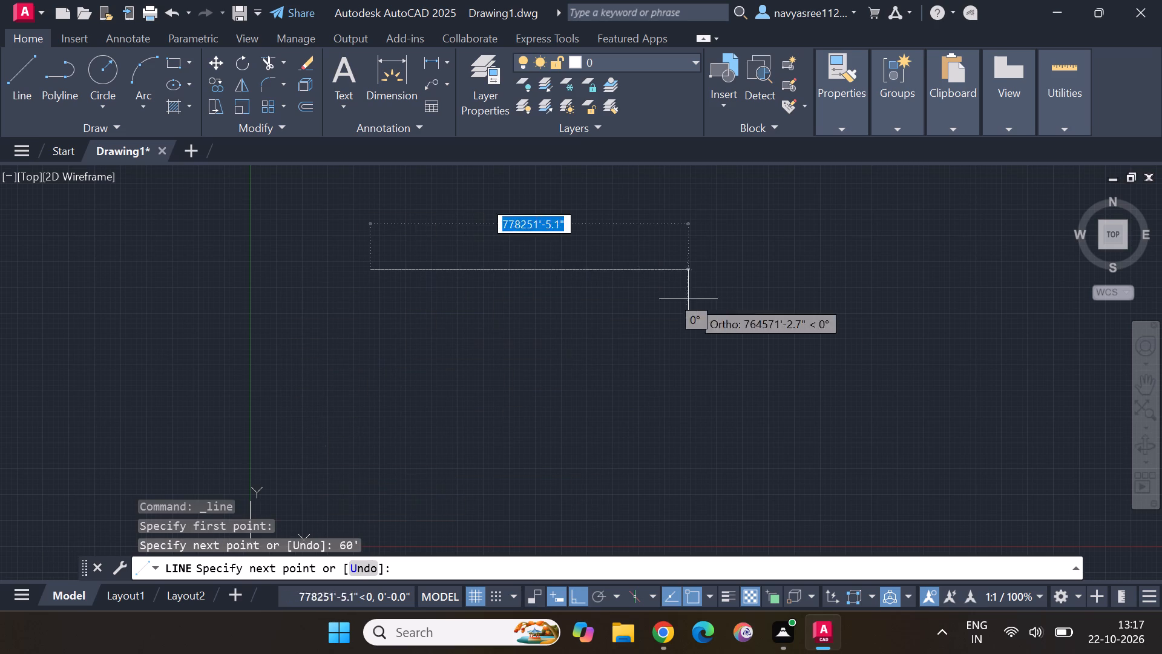
key(Escape)
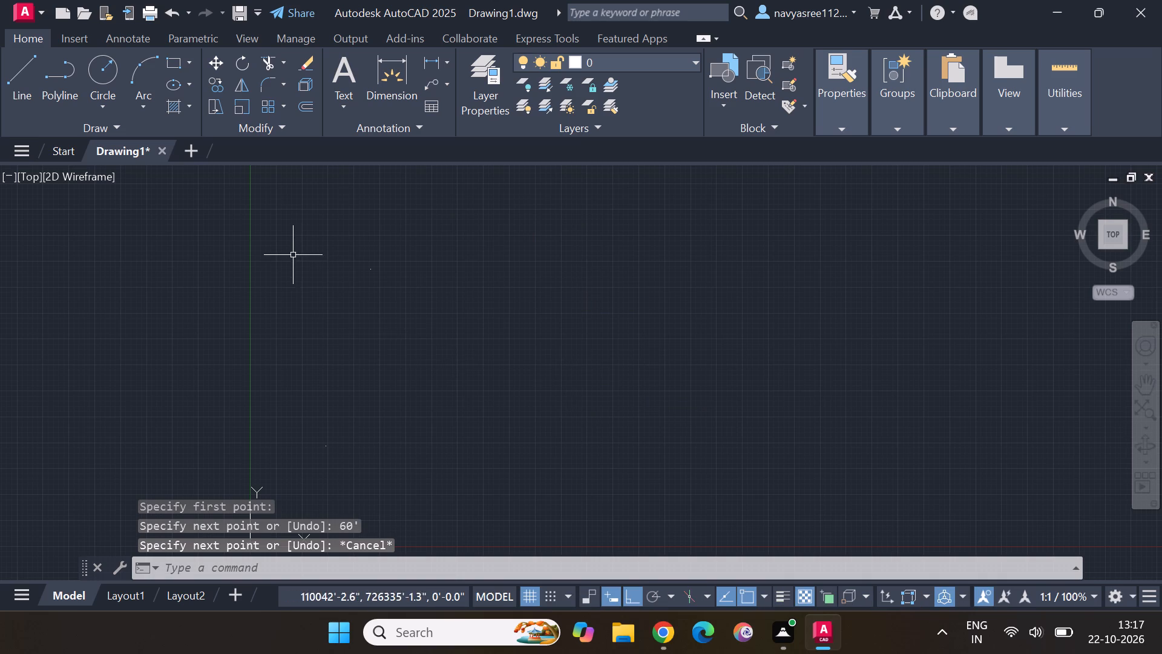
Select the new vertical 60' line and examine it up close and within the whole drawing.
scroll(344, 251, up, 2)
click(322, 249)
click(533, 343)
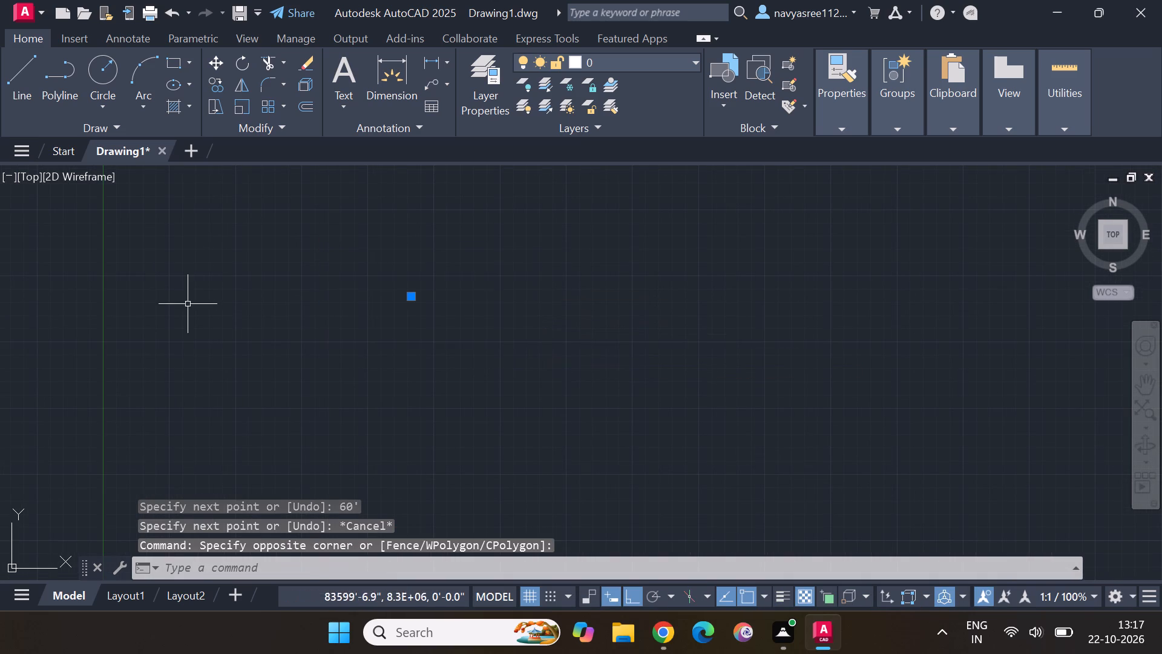
scroll(363, 330, up, 4)
middle_drag(416, 319, 438, 487)
scroll(735, 300, up, 3)
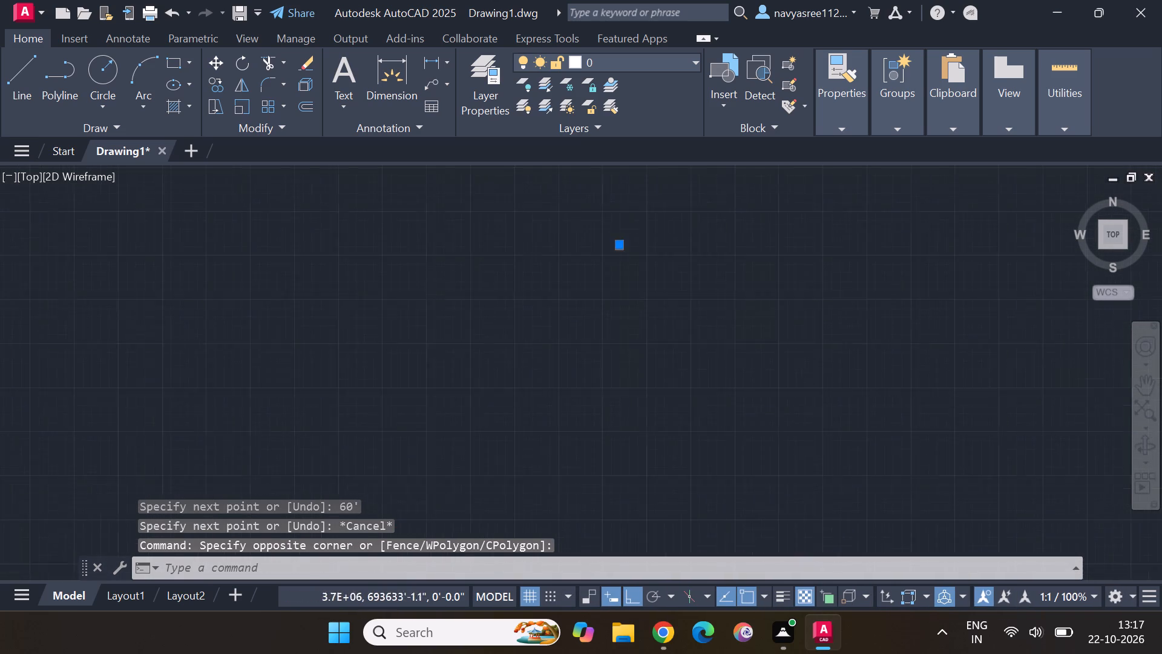
middle_drag(711, 279, 778, 404)
scroll(567, 370, up, 4)
middle_drag(626, 351, 501, 454)
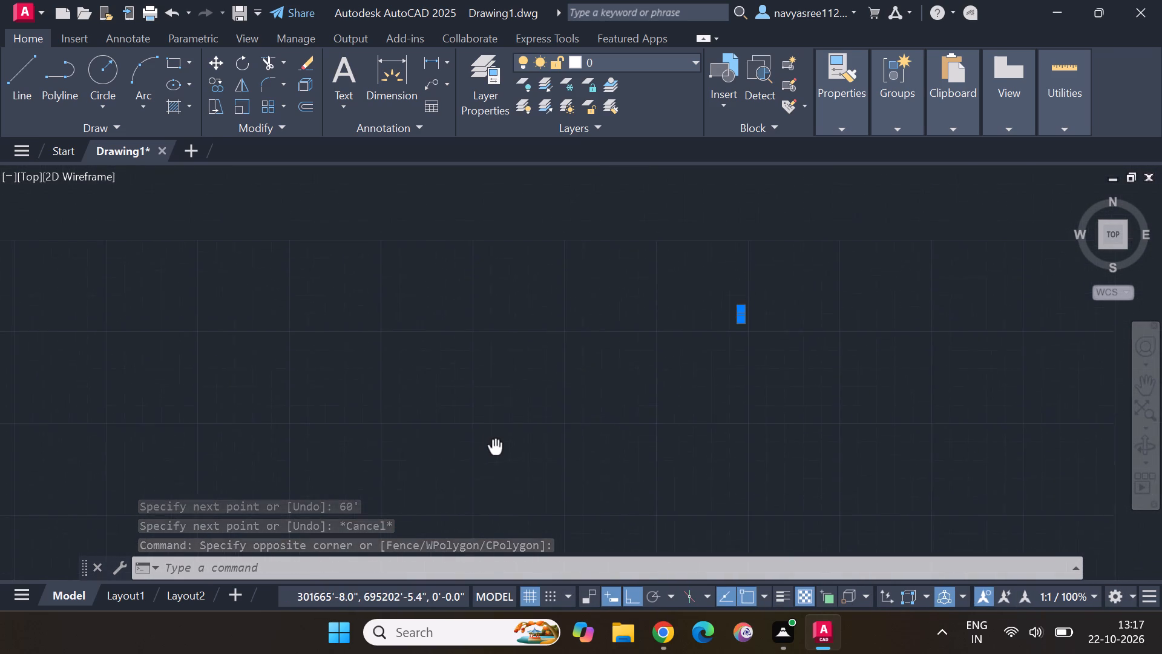
scroll(773, 290, up, 4)
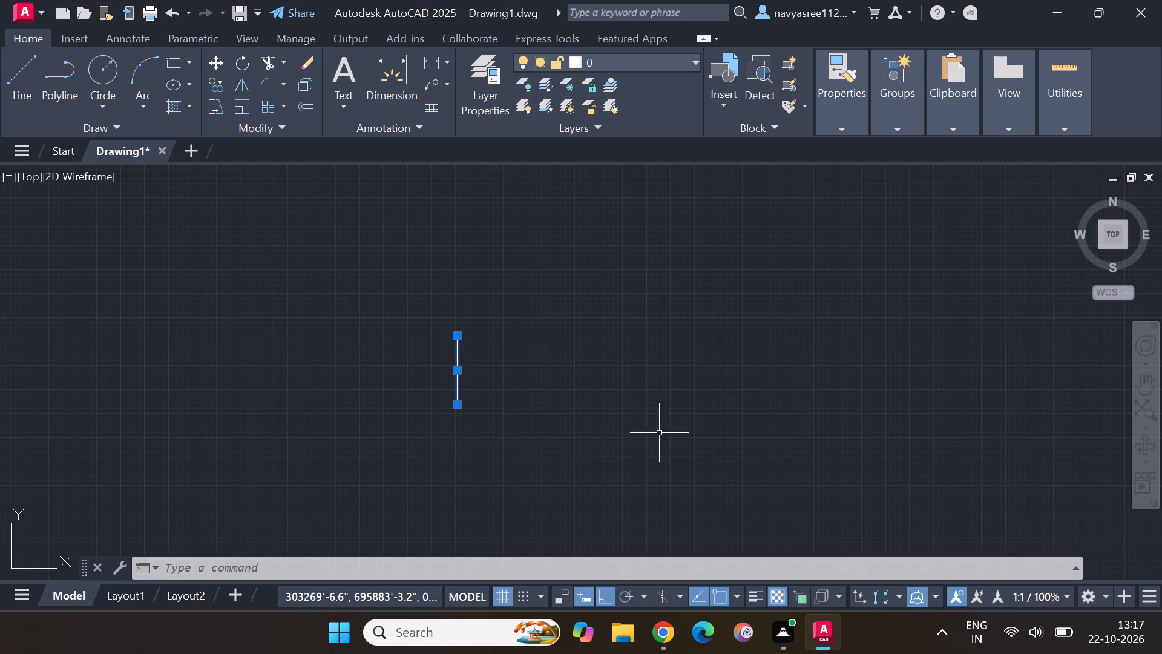
middle_drag(623, 440, 747, 412)
scroll(520, 390, up, 2)
middle_drag(506, 389, 565, 510)
scroll(583, 425, down, 3)
scroll(595, 415, up, 3)
middle_drag(596, 415, 542, 307)
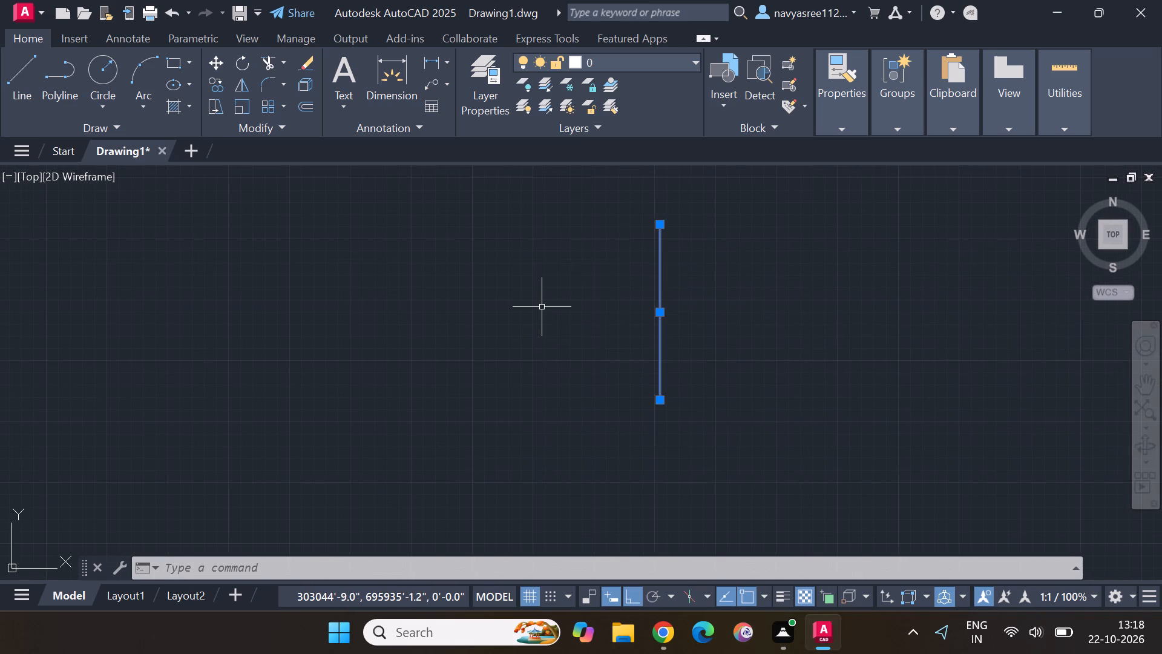
key(z)
key(Return)
key(a)
key(Return)
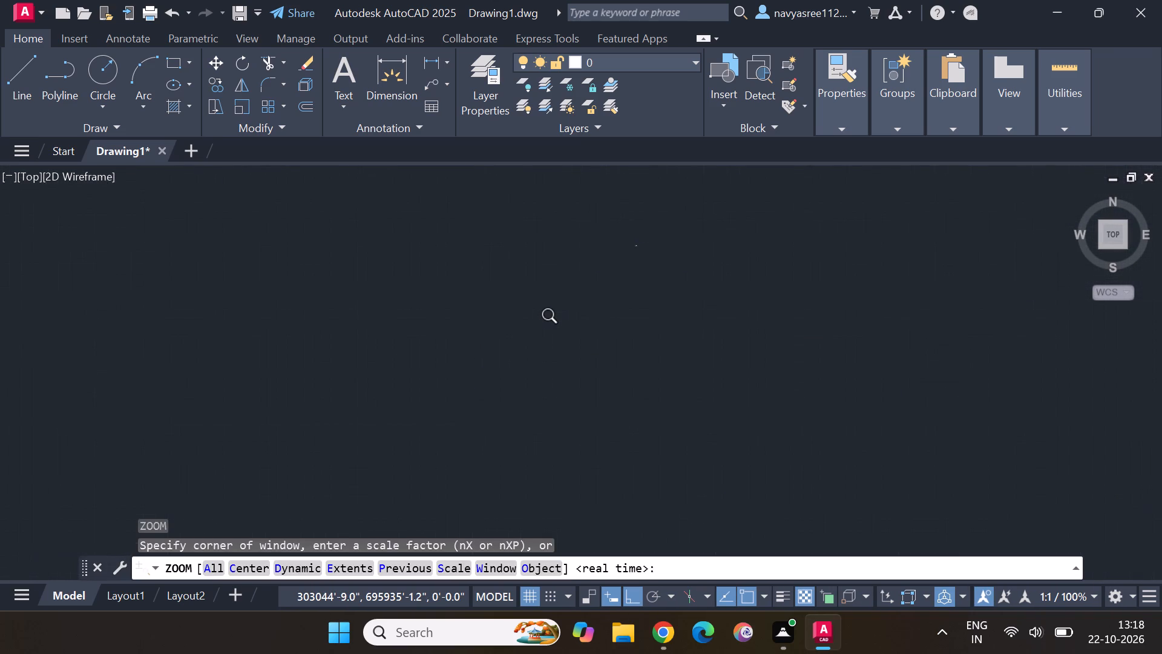
Find the vertical 60' line in the full drawing extents and erase it.
middle_drag(582, 365, 618, 485)
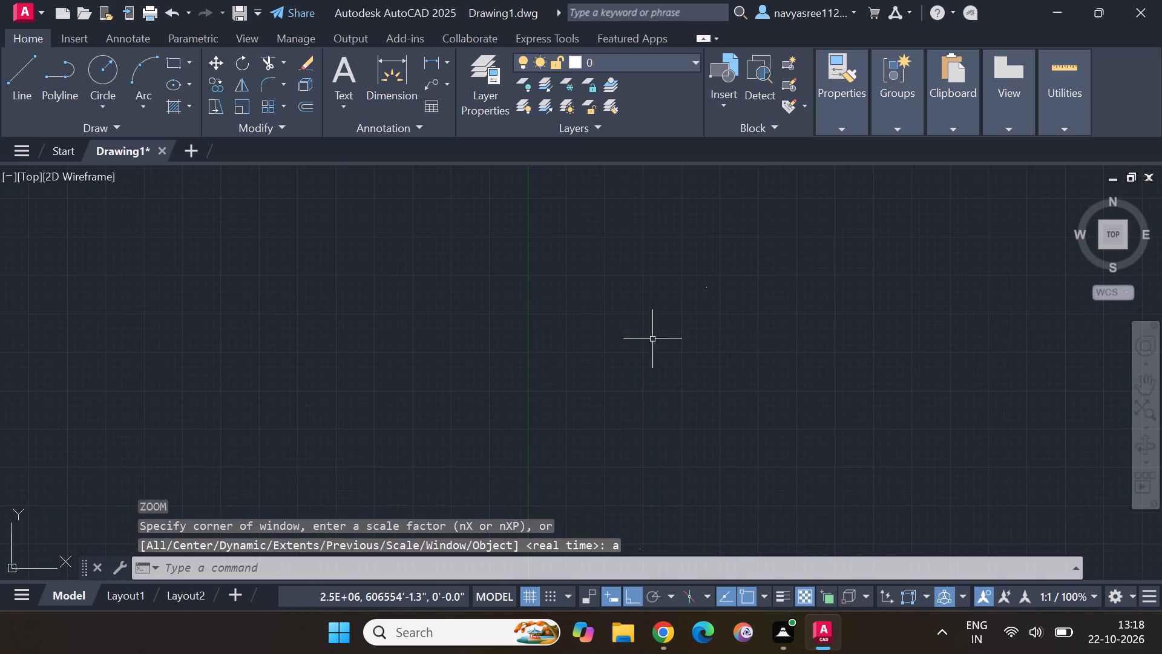
scroll(754, 294, up, 4)
middle_drag(397, 254, 516, 371)
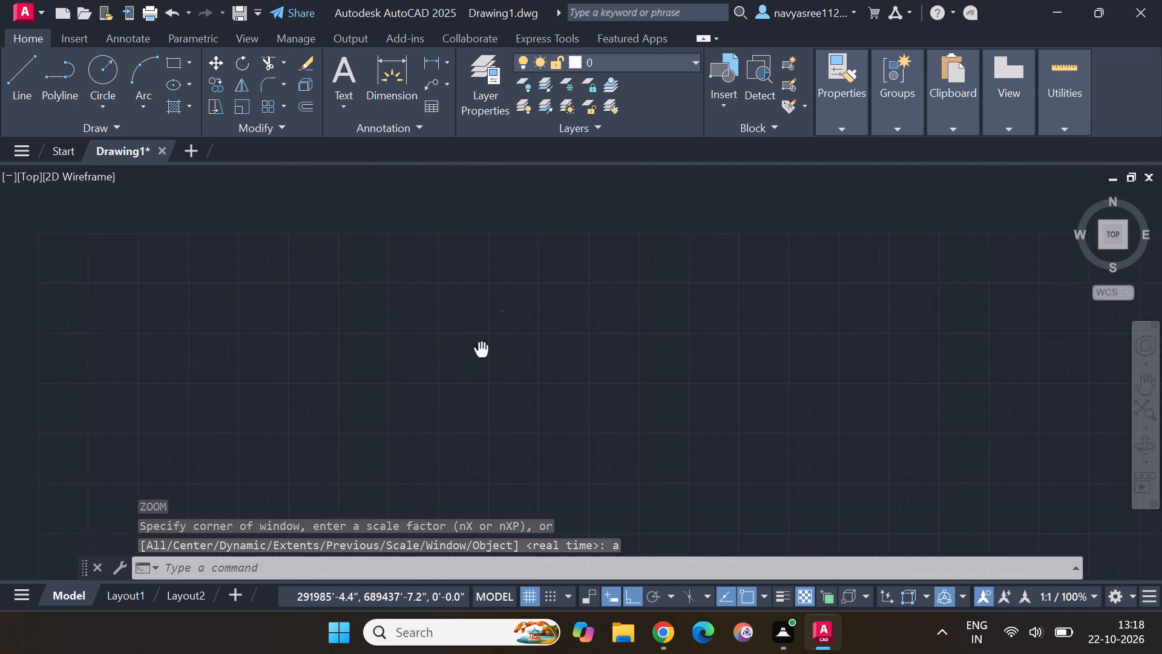
middle_drag(516, 371, 574, 394)
scroll(559, 362, up, 3)
scroll(770, 381, up, 4)
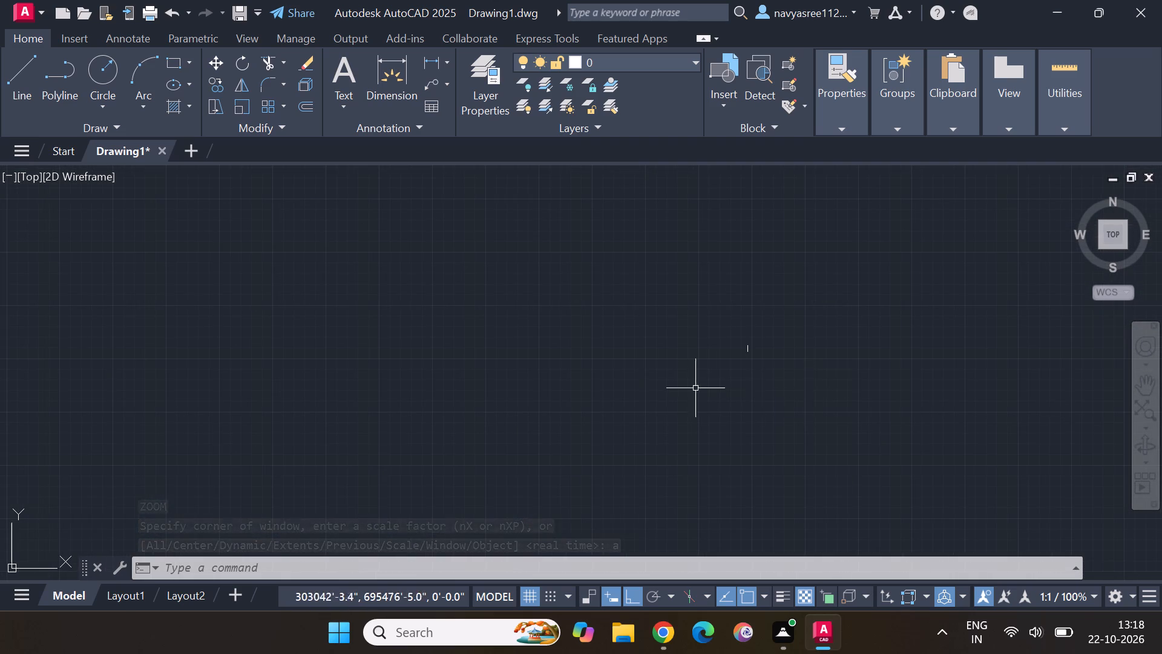
scroll(751, 376, up, 4)
middle_drag(671, 337, 706, 447)
scroll(684, 322, up, 1)
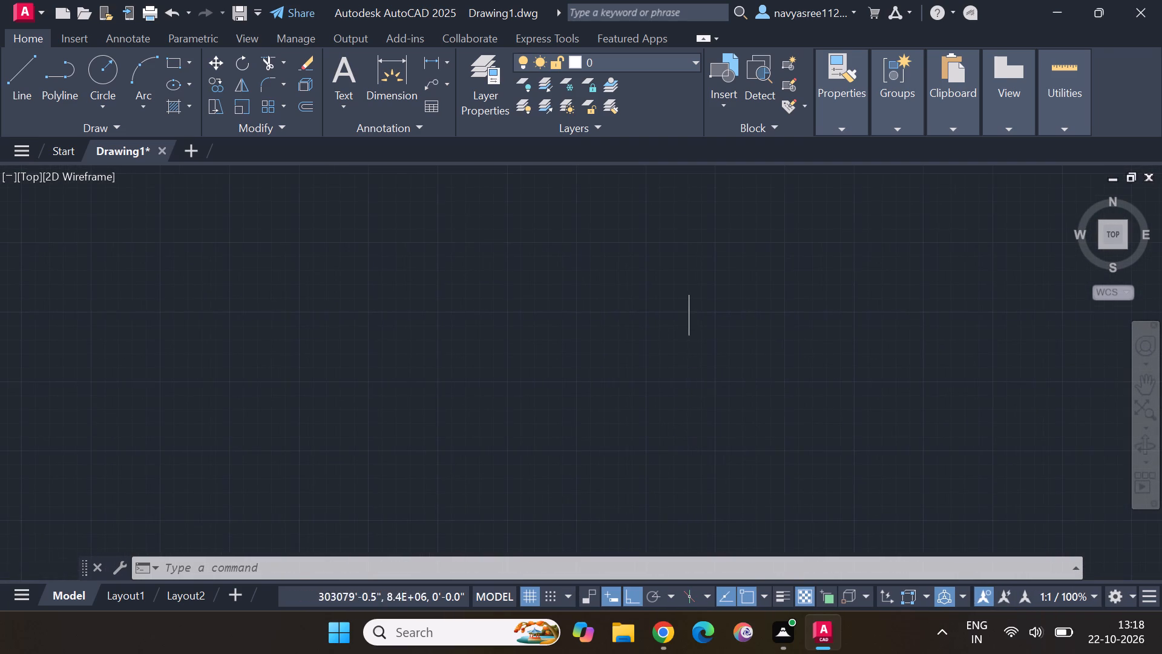
scroll(684, 322, up, 3)
middle_drag(684, 322, 660, 402)
scroll(660, 402, down, 1)
drag(536, 231, 537, 237)
click(793, 477)
key(Print)
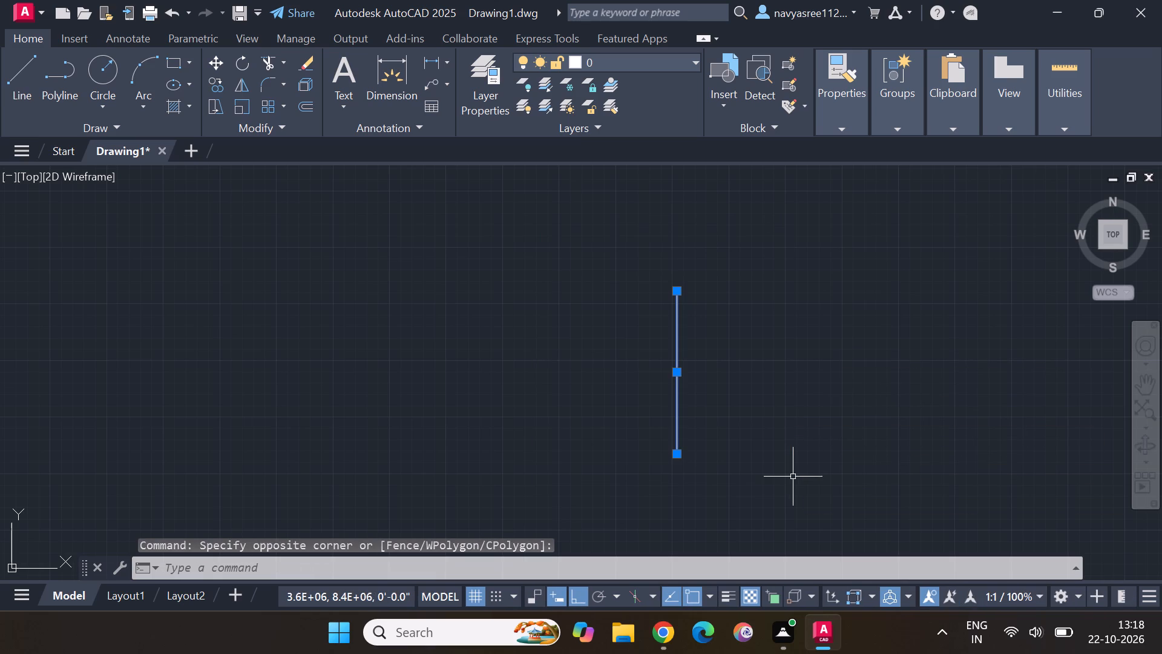
key(Delete)
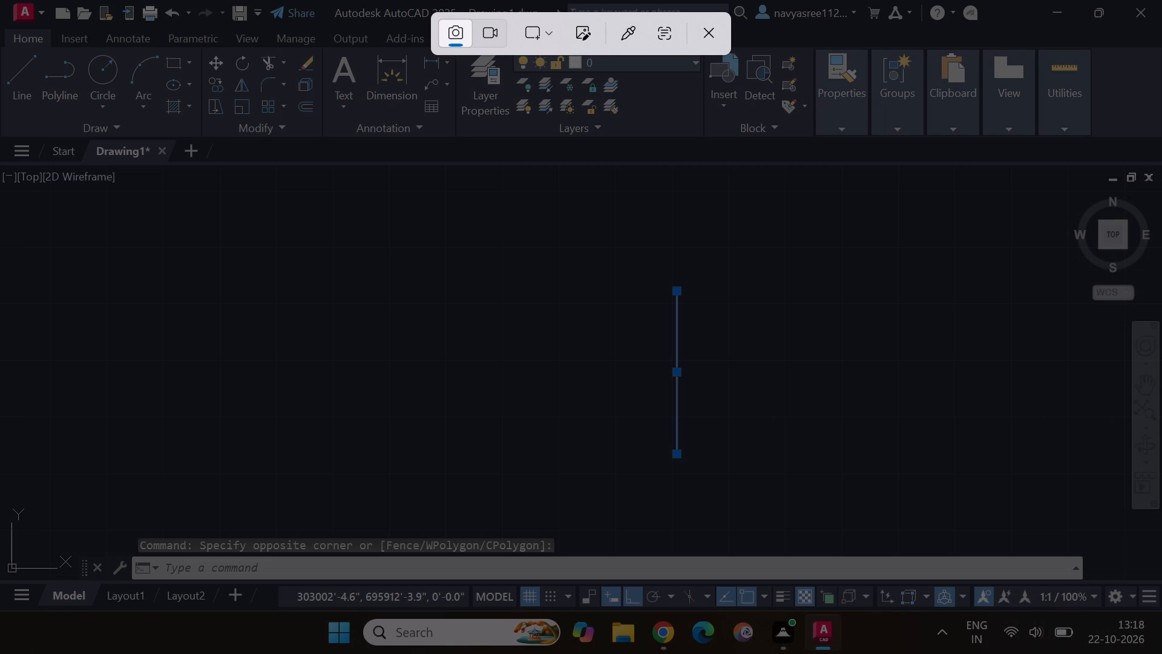
click(707, 33)
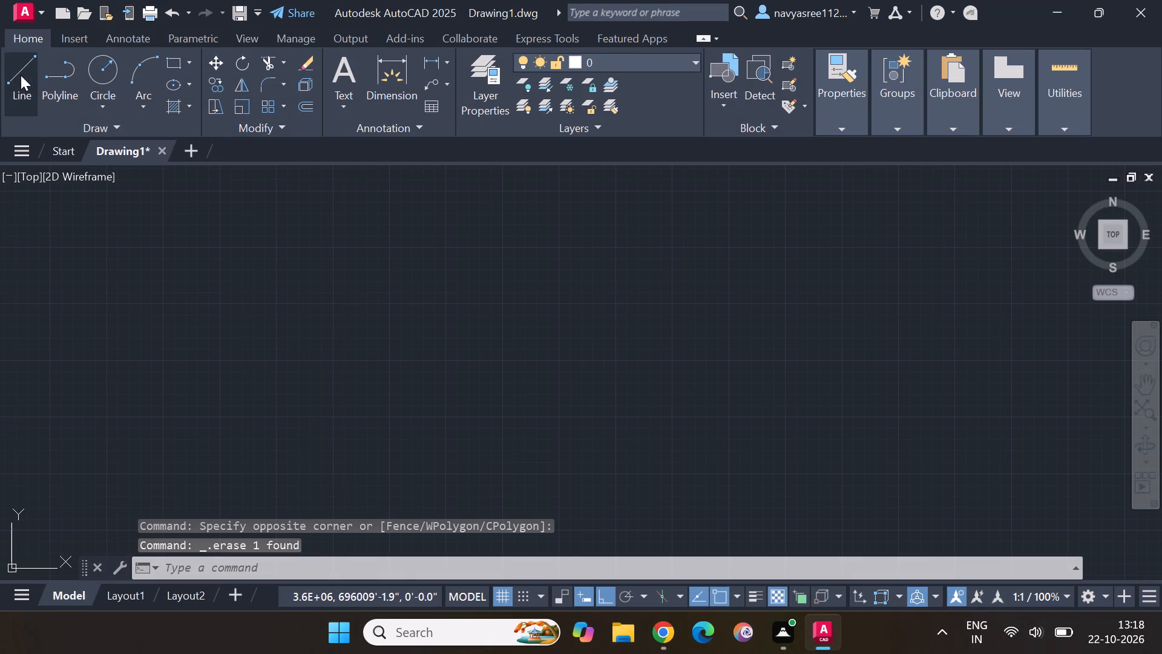
Draw a rough open rectangular outline of five connected orthogonal segments with Line, starting and ending along its upper edge.
click(22, 70)
click(329, 254)
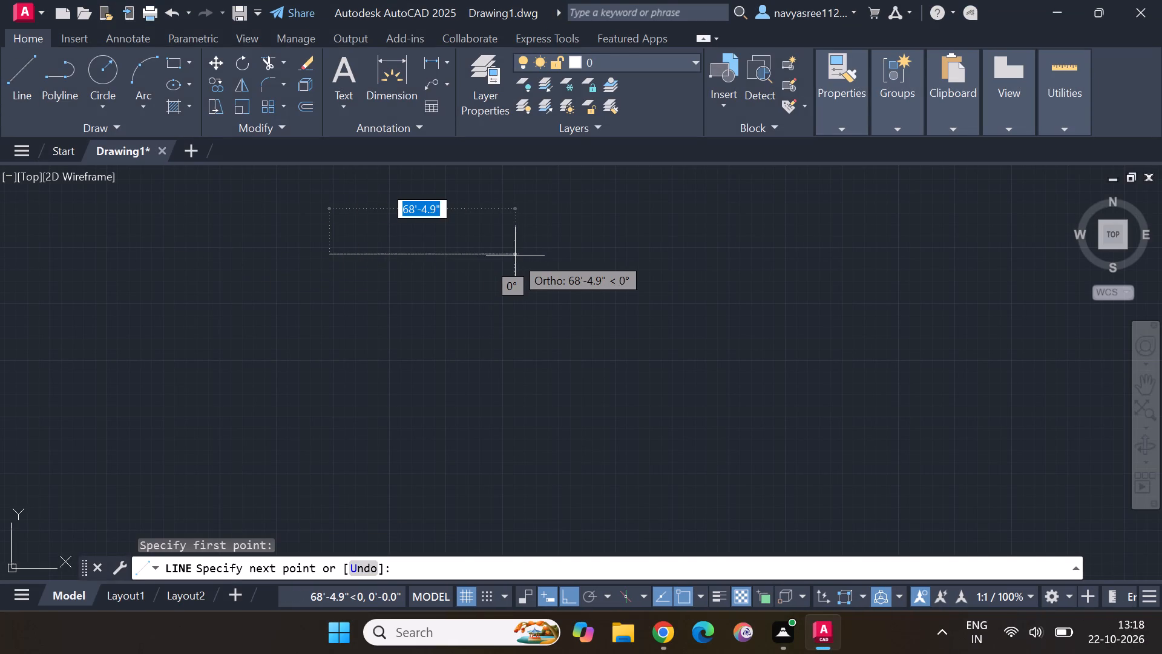
click(475, 256)
click(435, 401)
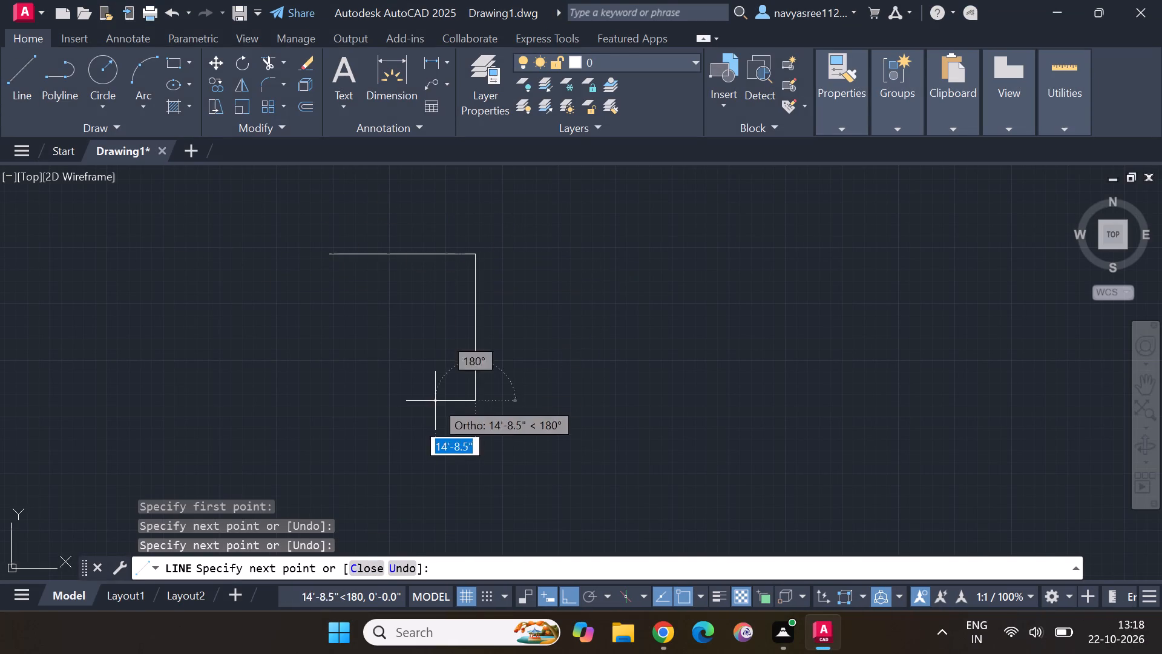
click(286, 428)
click(270, 245)
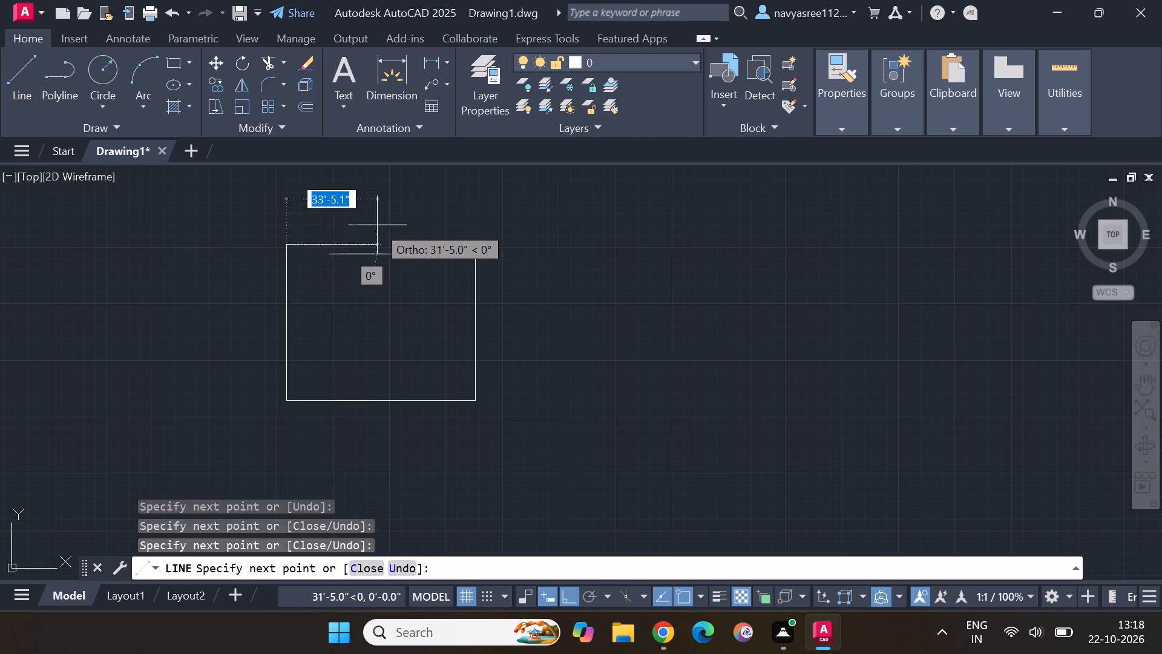
click(379, 225)
key(Escape)
Examine the rough outline up close and within the surrounding drawing area.
scroll(364, 256, up, 1)
scroll(363, 256, down, 1)
scroll(362, 257, up, 2)
middle_drag(359, 259, 366, 269)
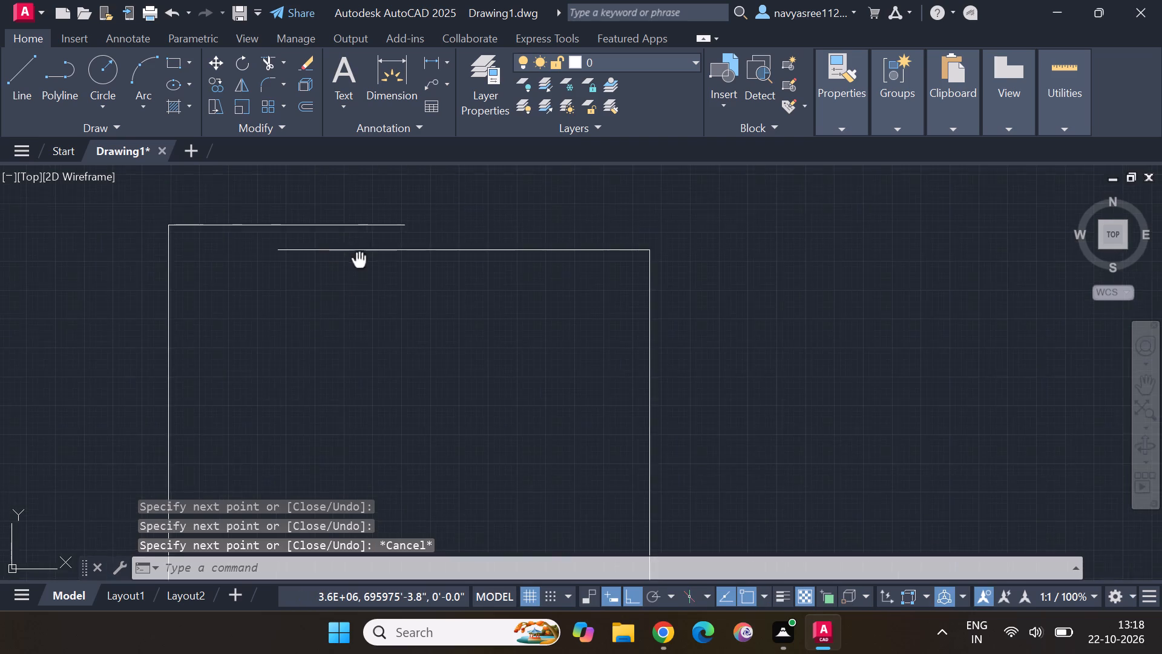
middle_drag(366, 269, 807, 168)
scroll(812, 168, down, 5)
middle_drag(800, 216, 682, 349)
middle_drag(697, 333, 560, 317)
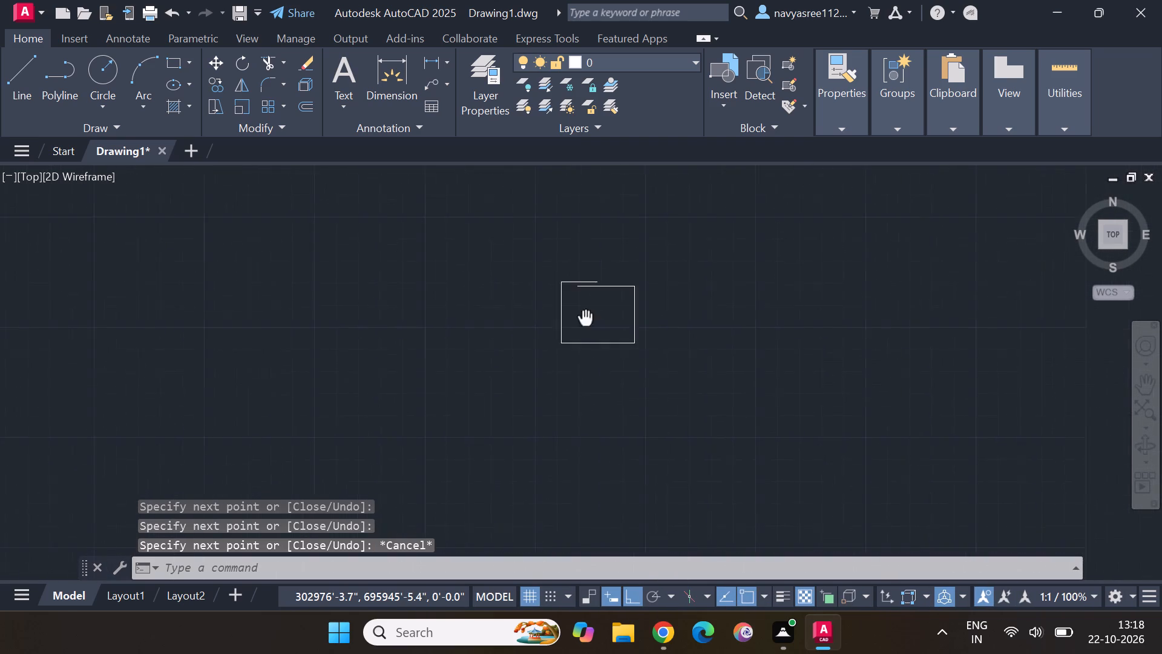
middle_drag(560, 317, 537, 317)
scroll(506, 319, down, 2)
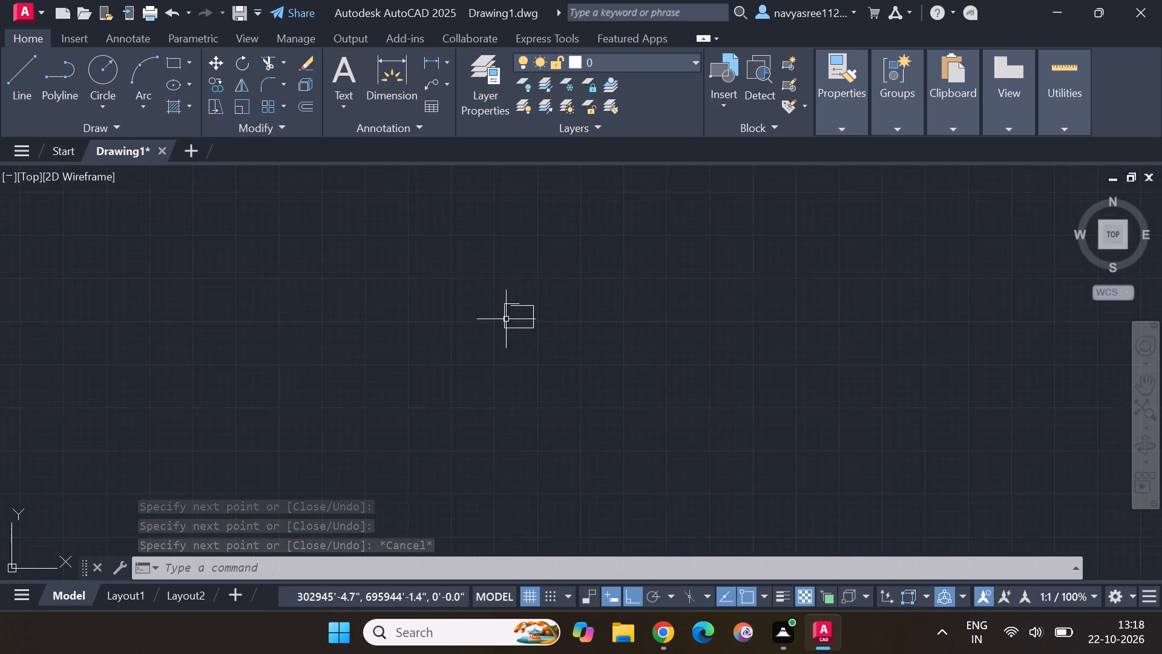
scroll(506, 319, down, 7)
scroll(502, 334, up, 3)
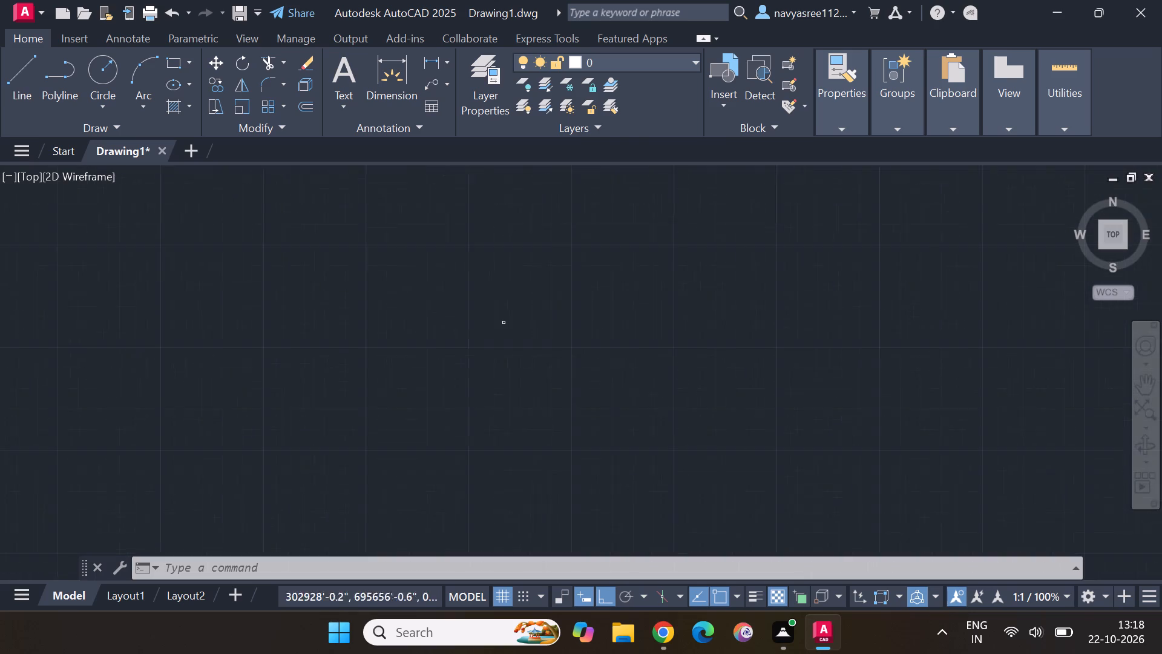
scroll(502, 334, up, 5)
middle_drag(516, 272, 547, 598)
scroll(543, 571, down, 1)
scroll(548, 601, up, 1)
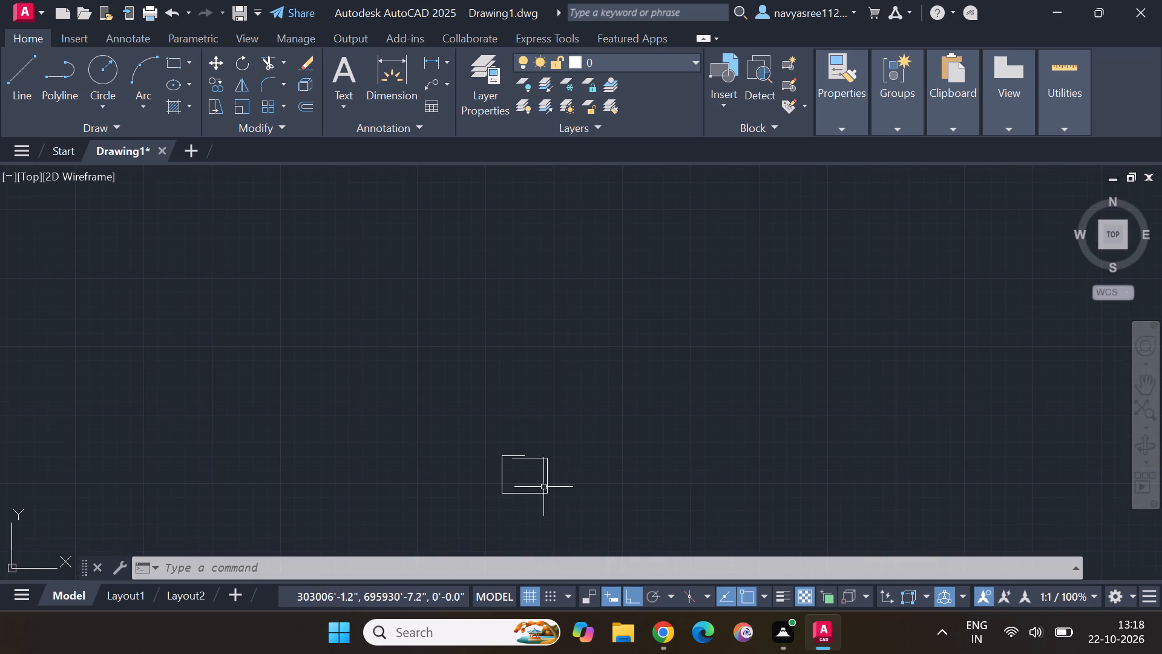
scroll(543, 485, up, 4)
middle_drag(534, 477, 566, 383)
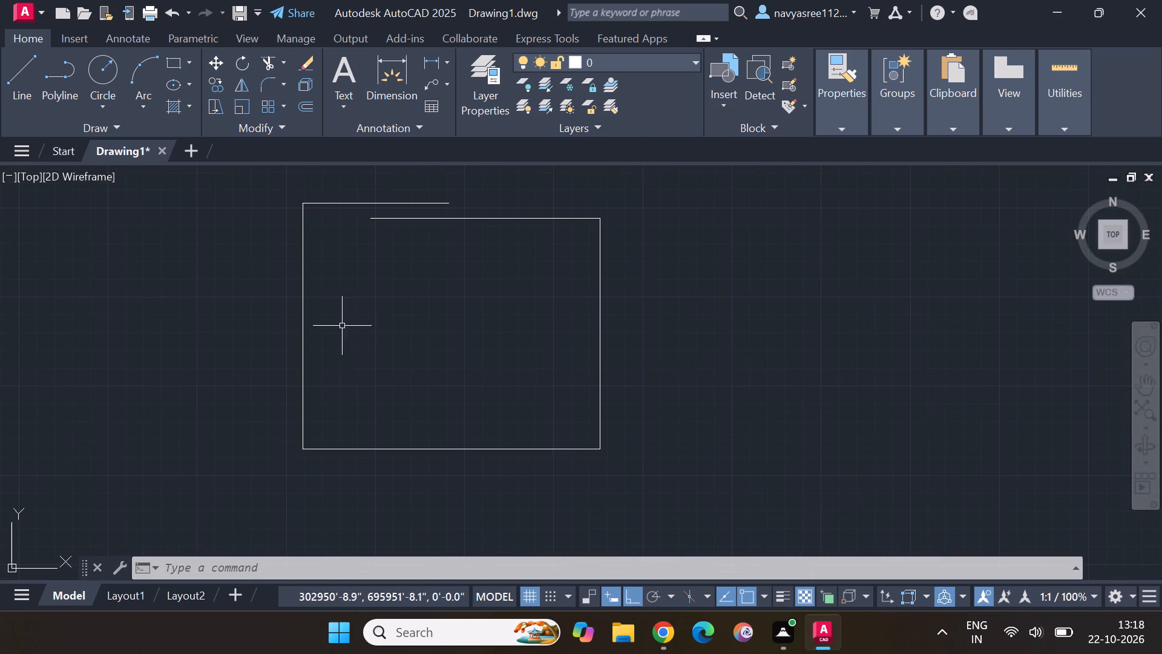
Erase the outline's uppermost short line and its left, right and bottom lines, keeping only the longer upper horizontal line.
click(400, 203)
key(Delete)
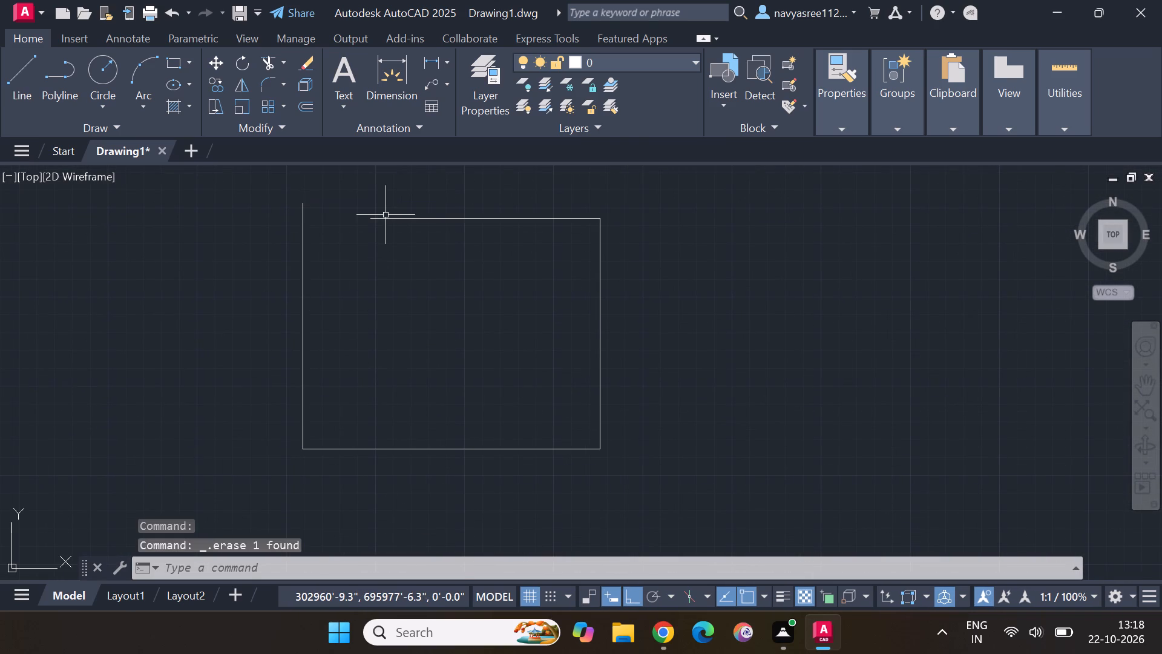
click(301, 241)
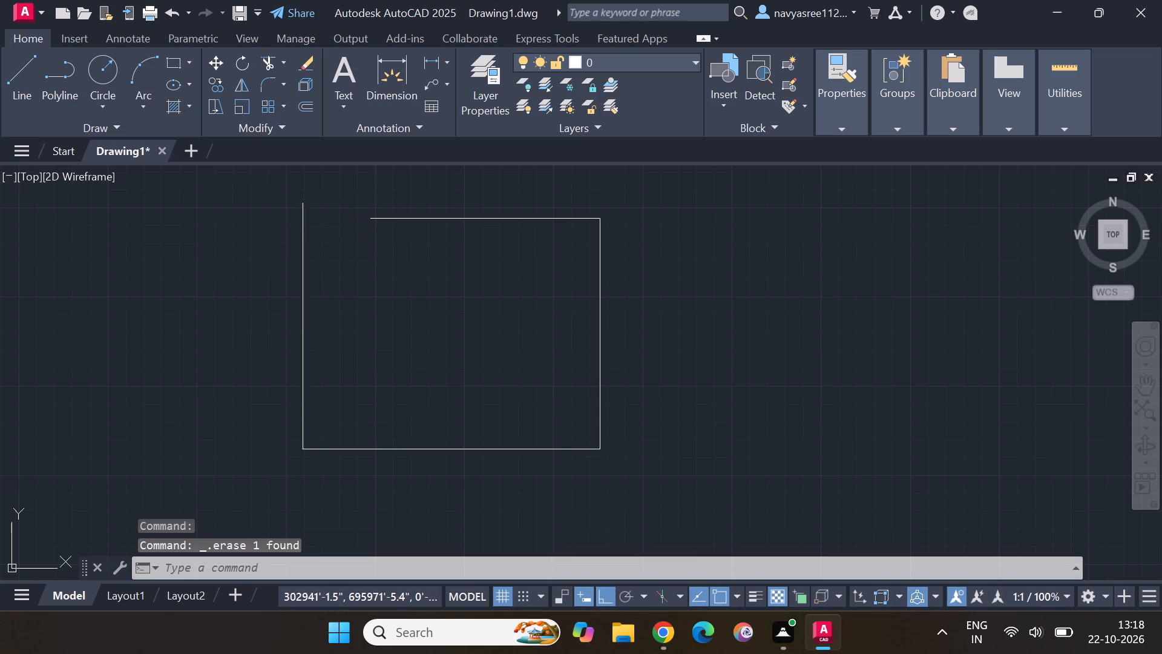
key(Delete)
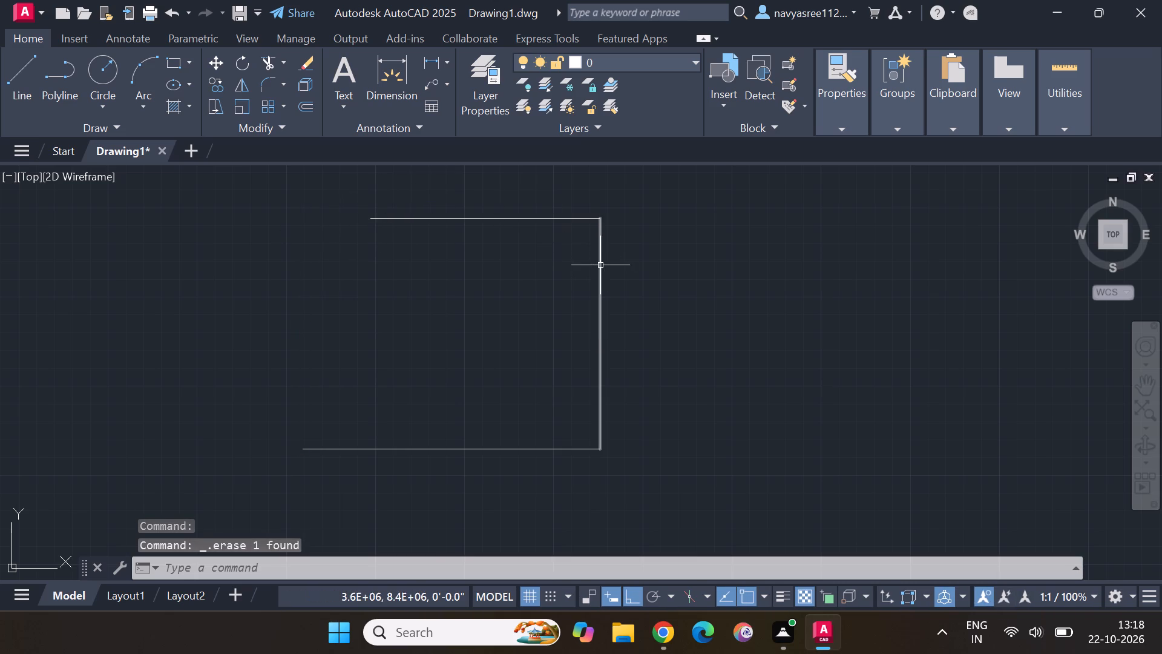
click(600, 265)
click(568, 452)
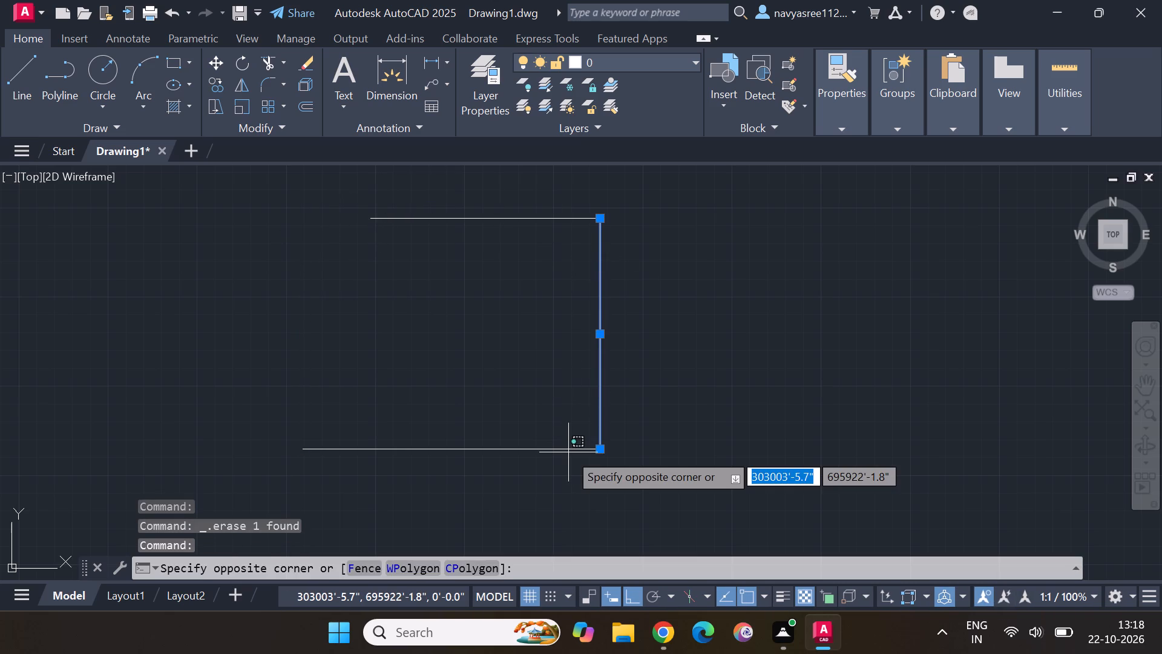
click(568, 451)
key(Delete)
click(566, 449)
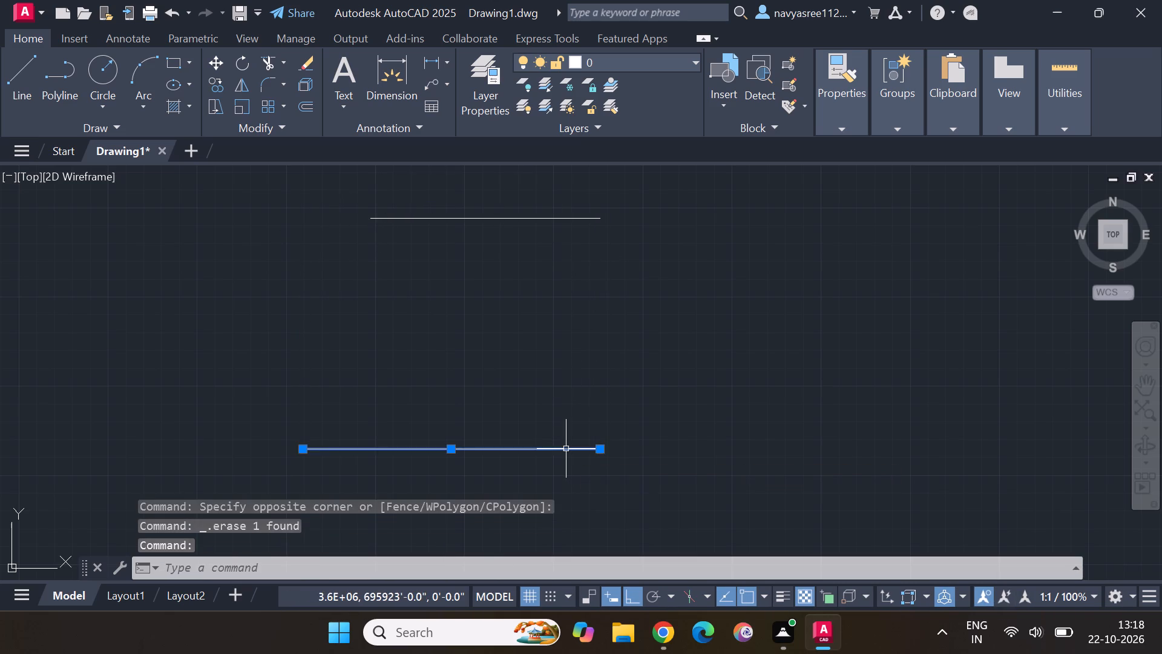
key(Delete)
Stretch the right end of the remaining horizontal line about 52' further to the right.
middle_drag(574, 237, 573, 326)
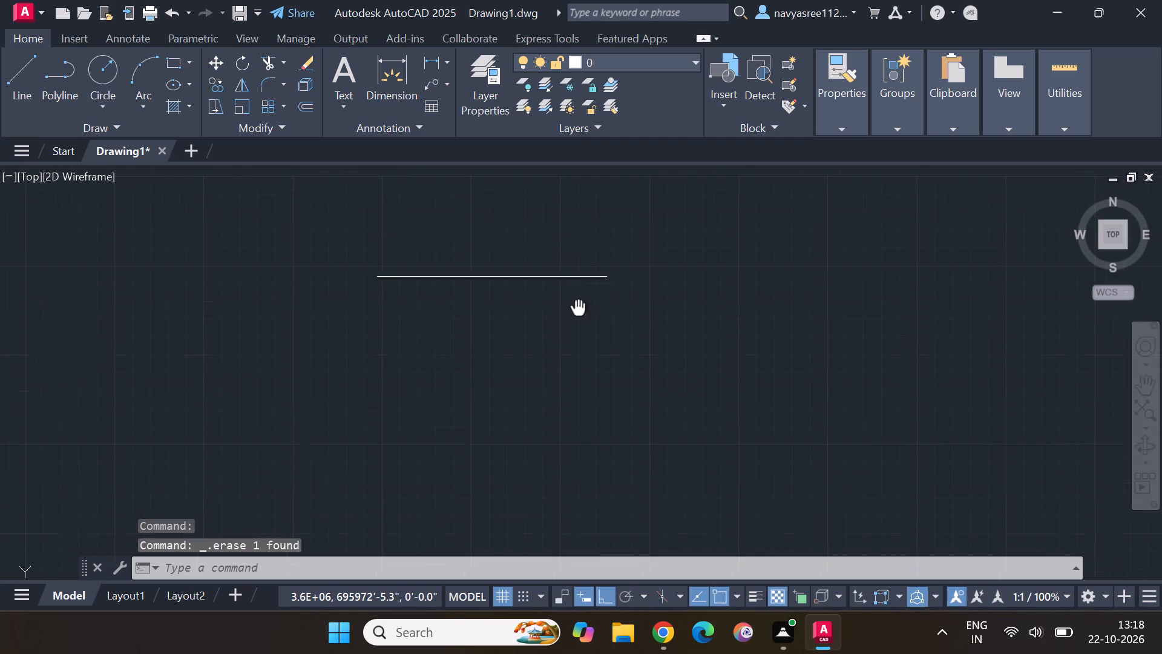
middle_drag(573, 326, 571, 345)
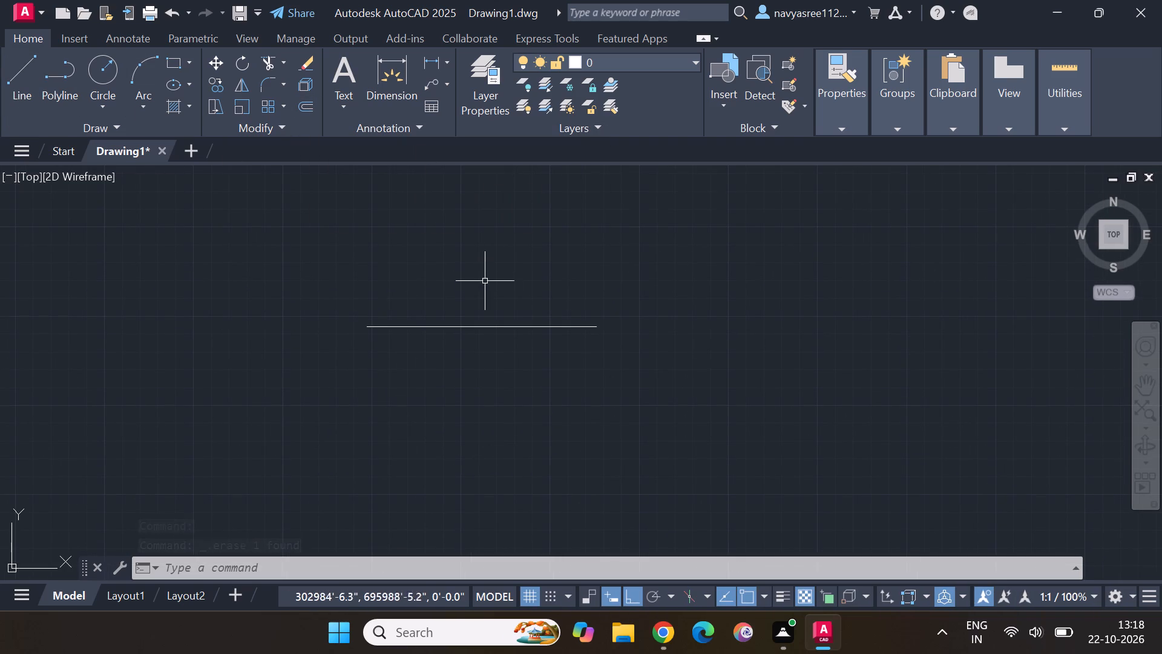
click(496, 326)
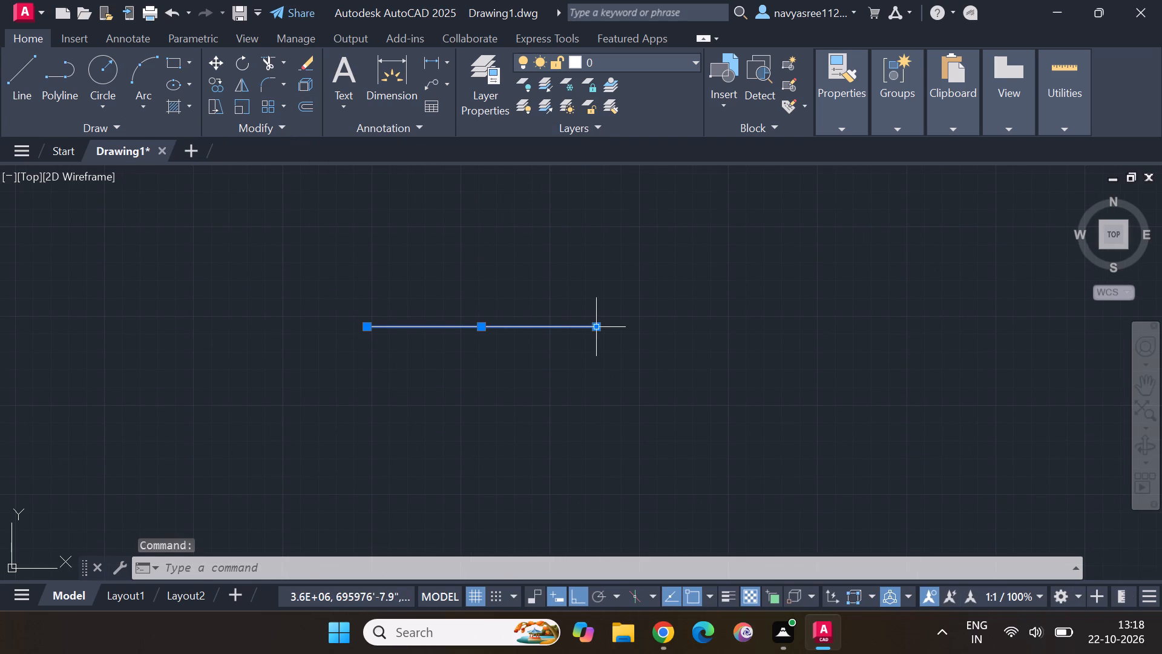
click(599, 330)
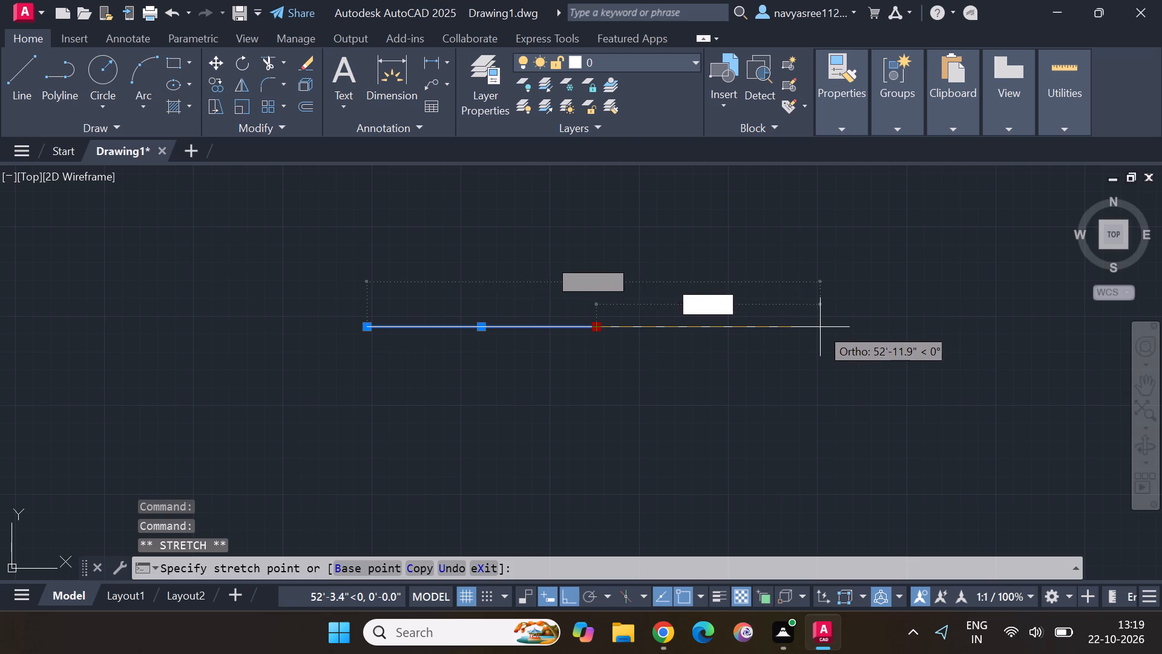
click(819, 327)
key(Escape)
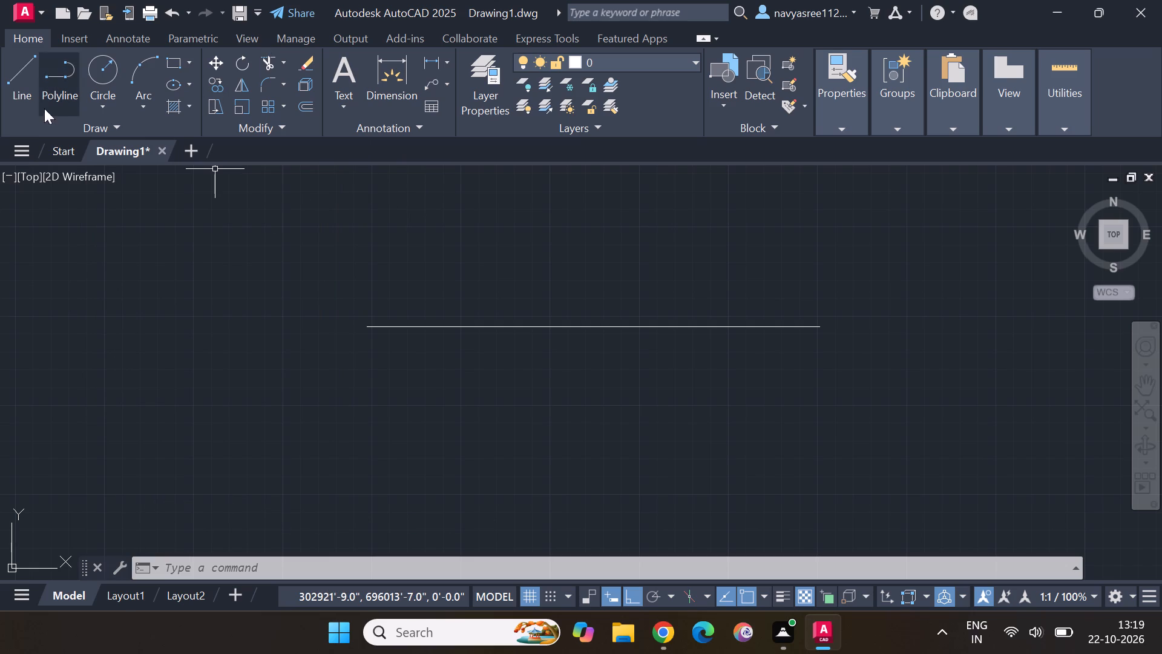
Offset the horizontal line 9" upward to form a double wall line, and check the gap between them.
click(311, 108)
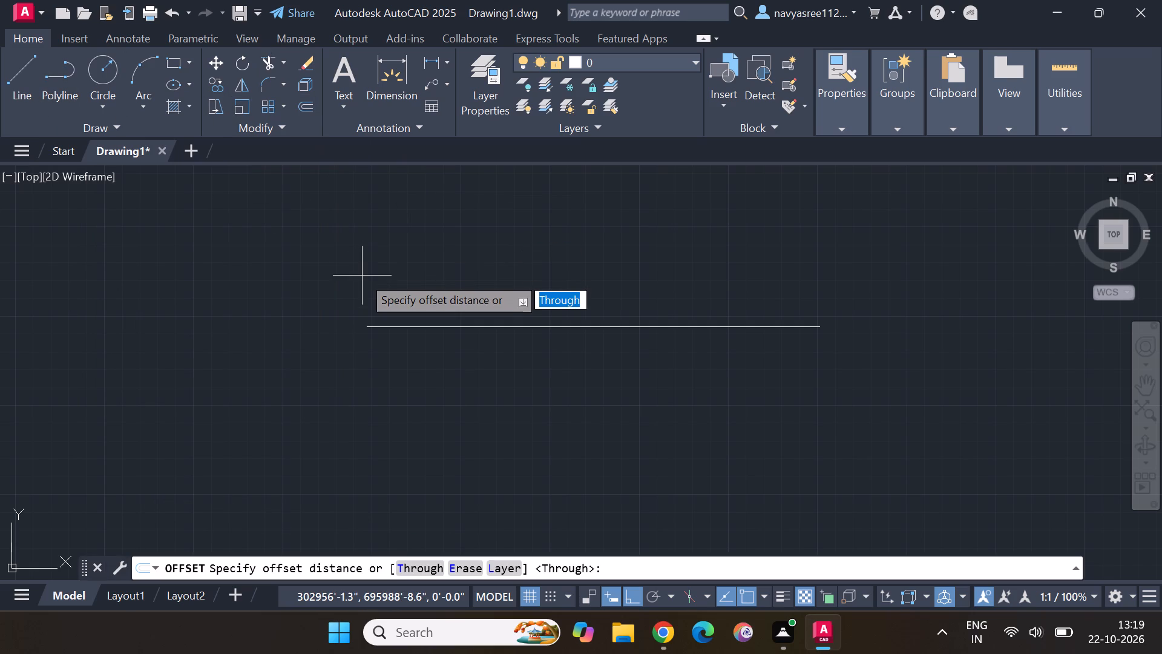
key(Return)
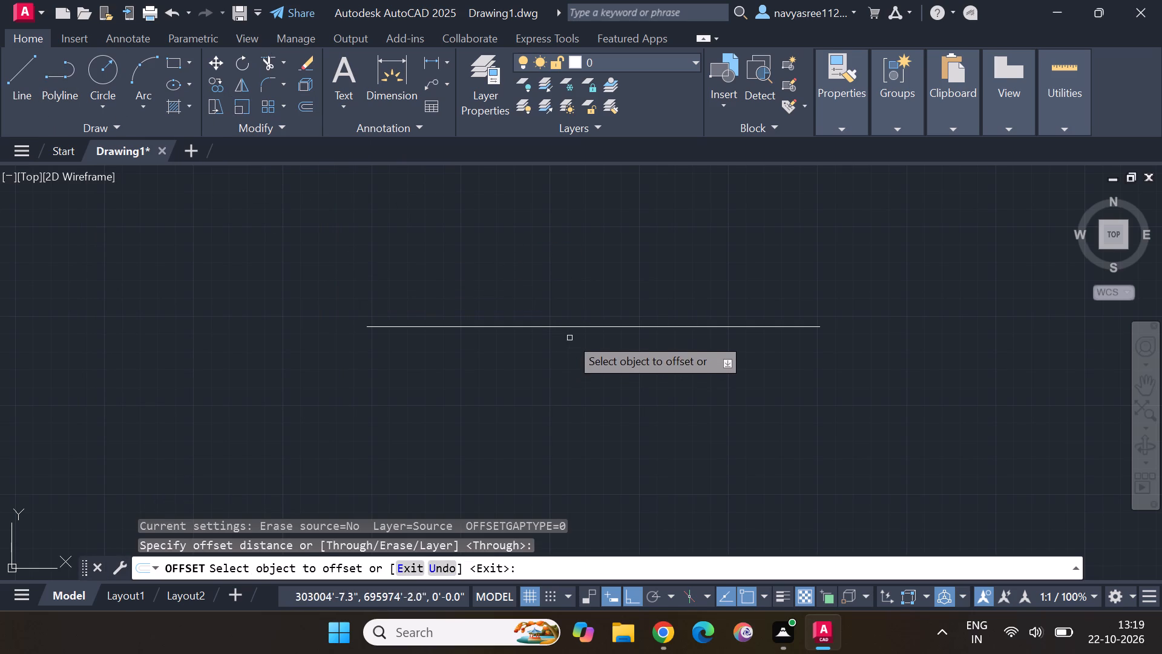
click(571, 329)
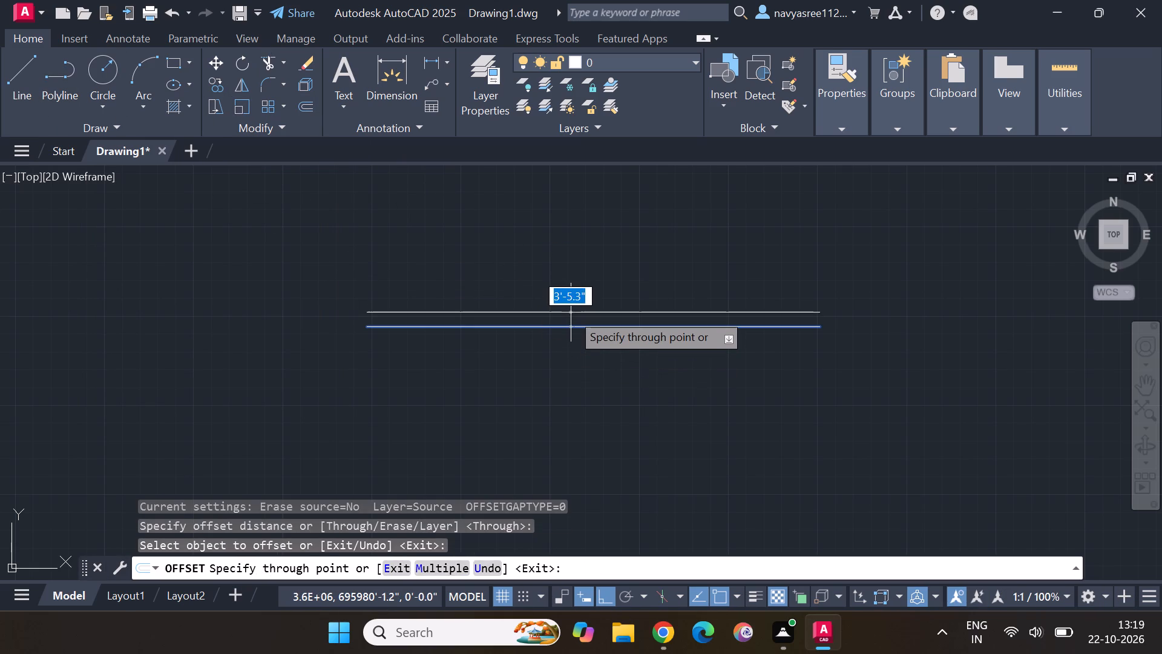
key(0)
key(BackSpace)
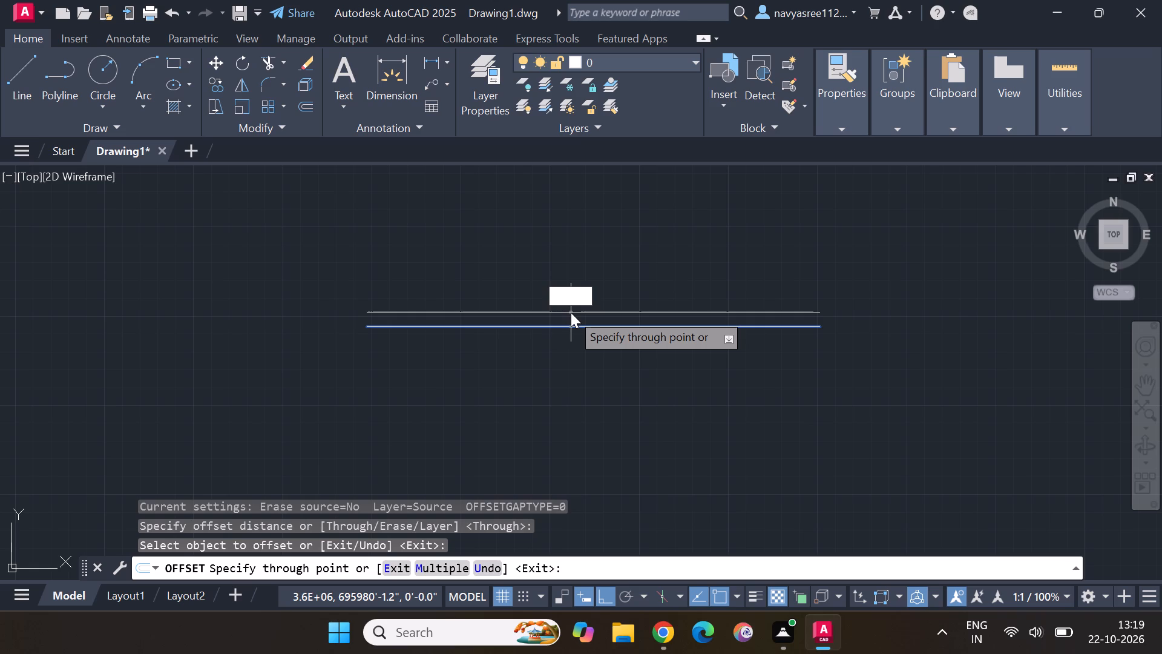
key(8)
key(BackSpace)
key(9)
key(shift+quotedbl)
key(Return)
scroll(680, 332, up, 3)
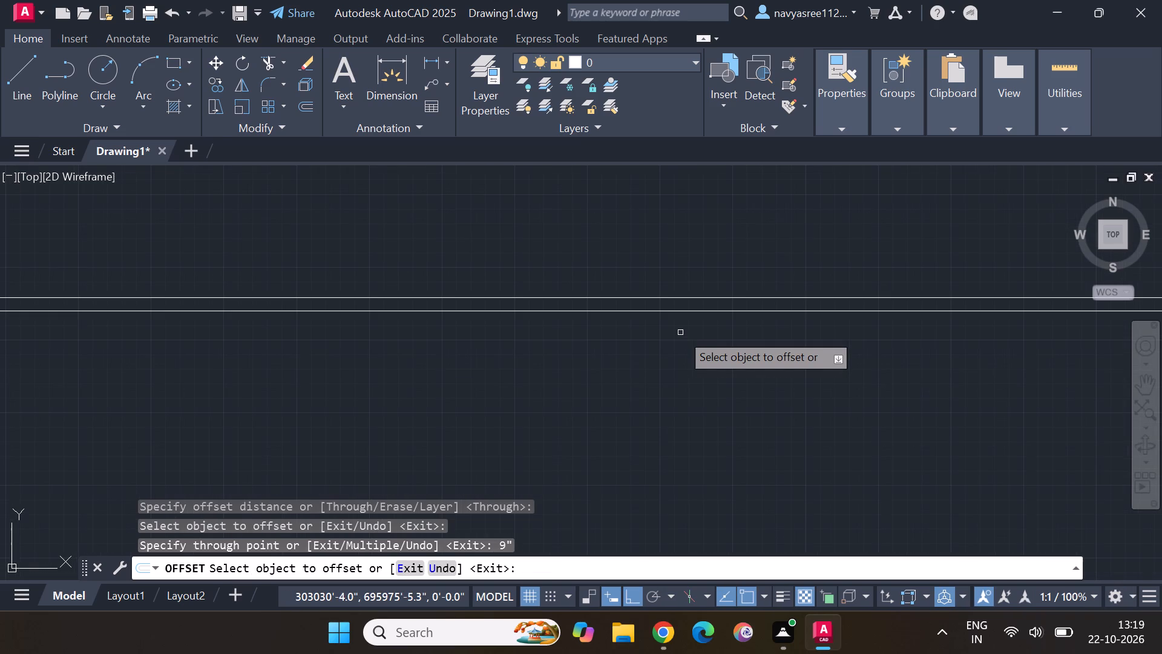
scroll(681, 322, up, 2)
scroll(677, 323, down, 2)
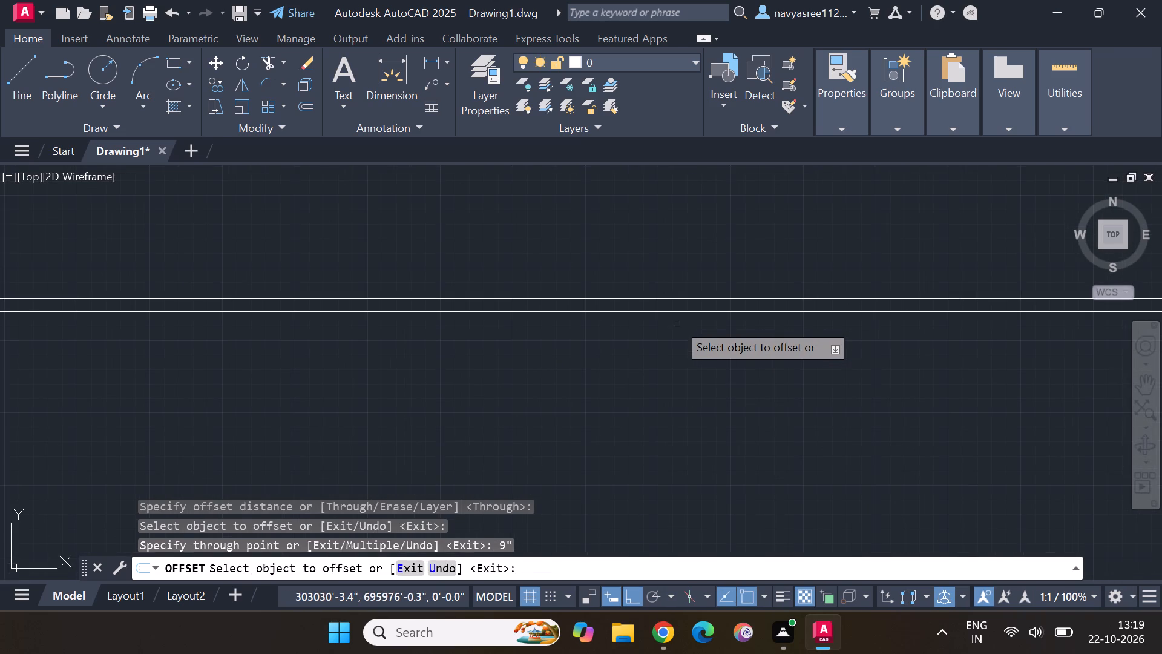
scroll(677, 323, down, 3)
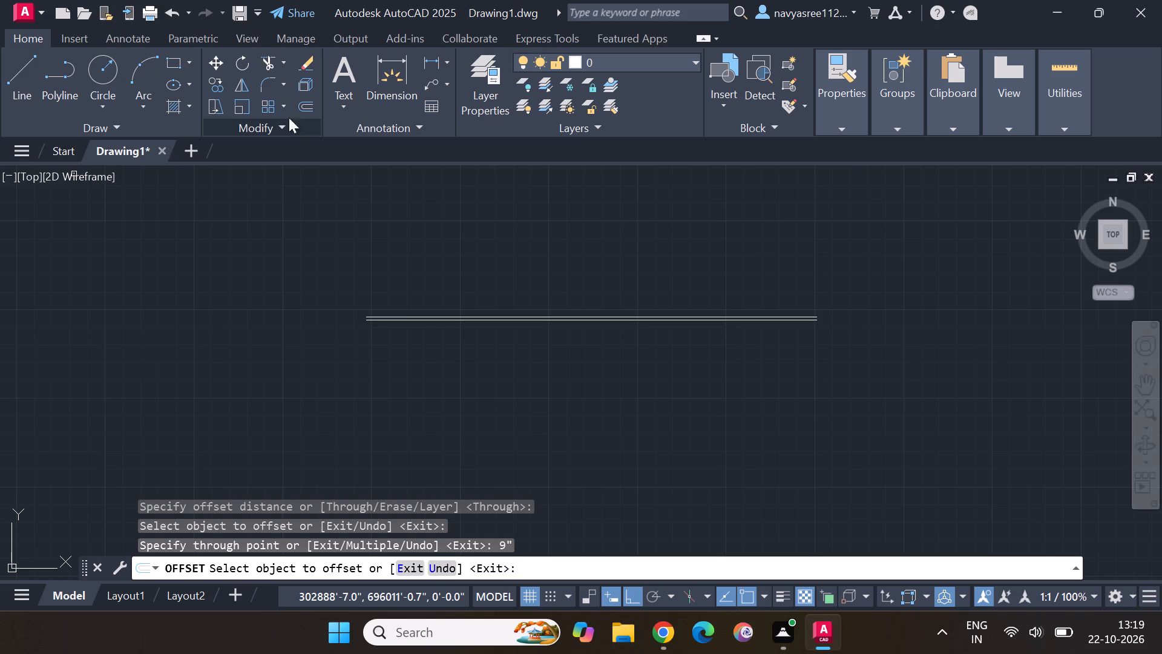
Draw the left, bottom and right outline lines from the lower line of the double wall, about 60' deep and 106' wide.
click(24, 71)
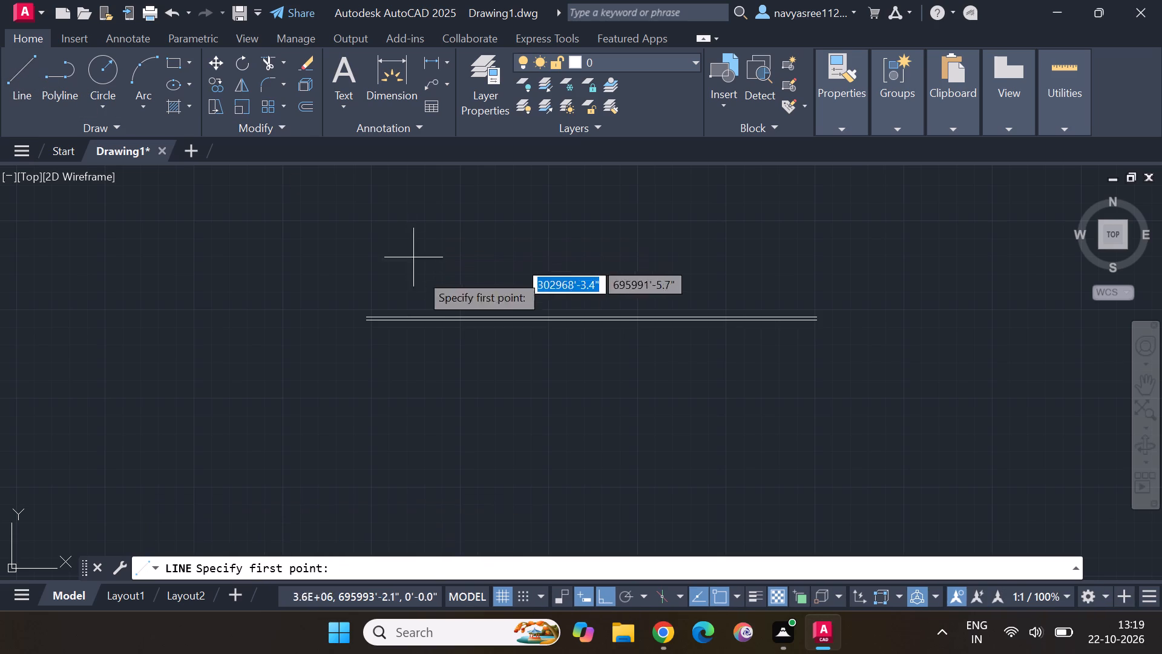
scroll(389, 325, up, 1)
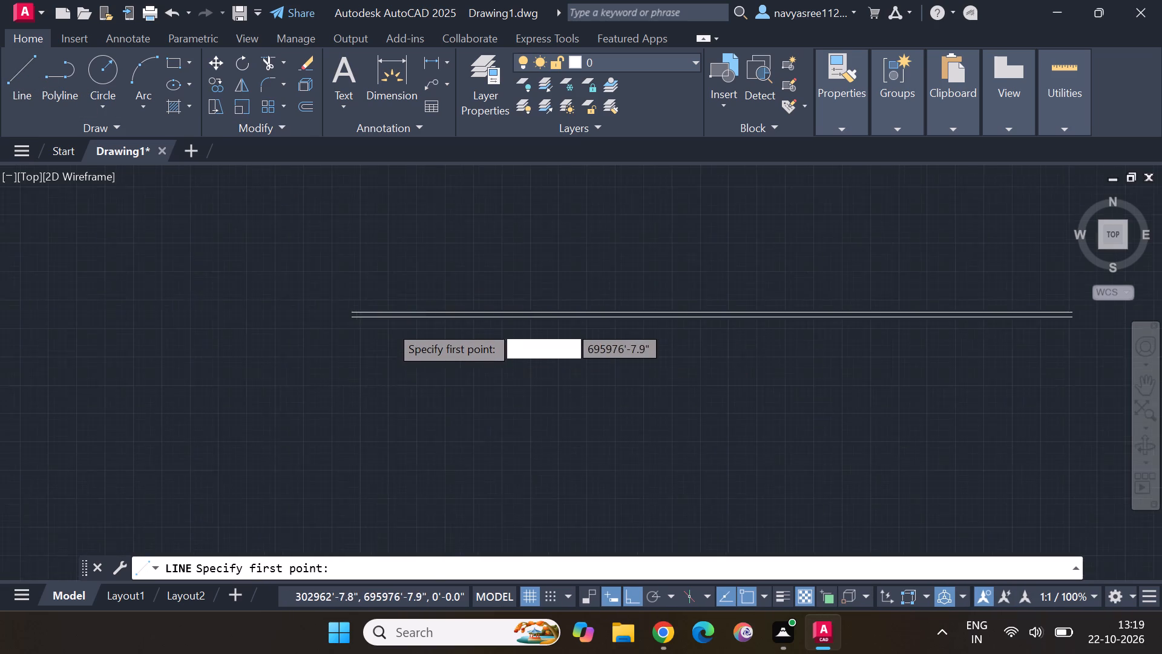
scroll(389, 325, up, 2)
click(297, 309)
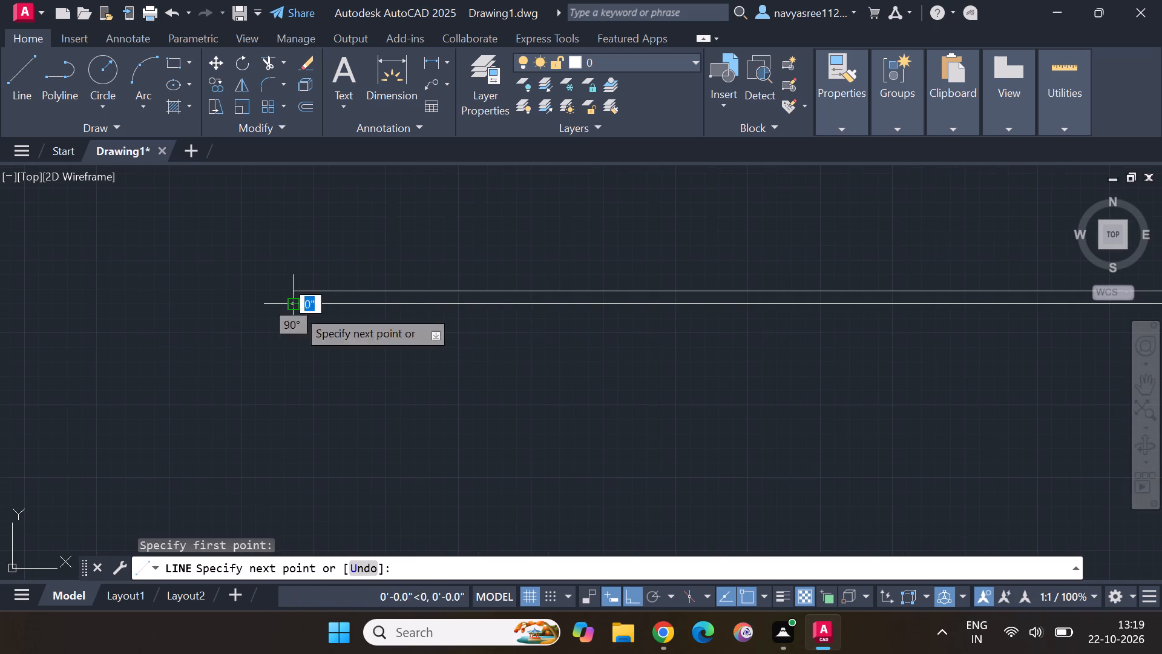
scroll(267, 396, down, 3)
middle_drag(271, 397, 321, 291)
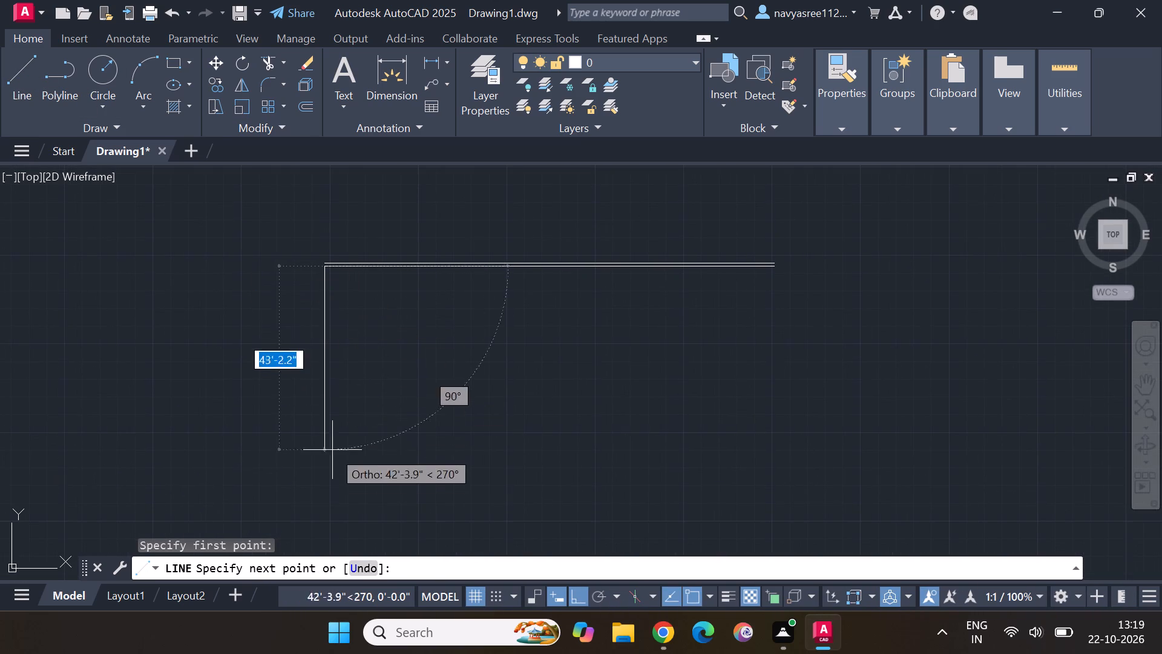
click(324, 520)
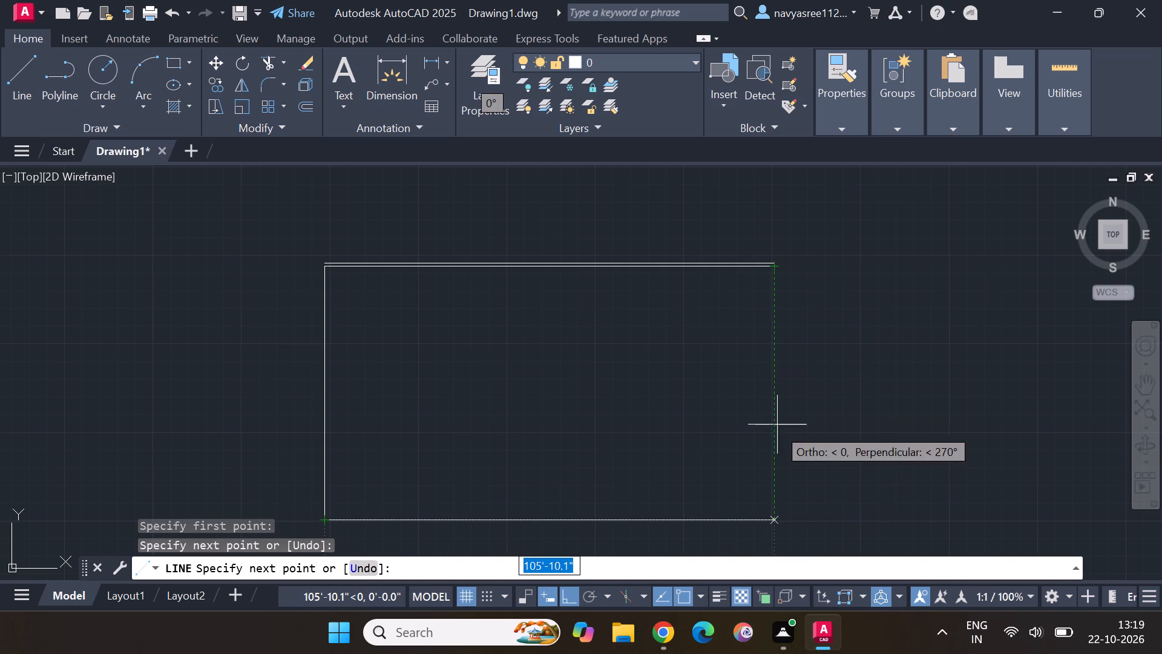
click(775, 523)
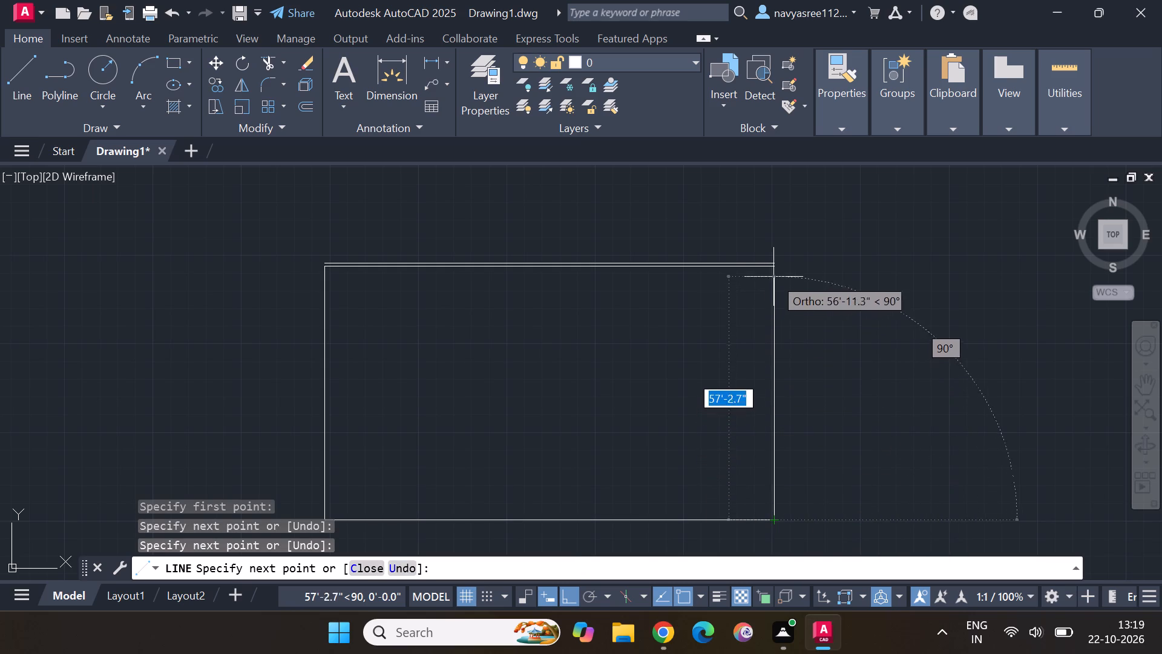
scroll(777, 268, up, 5)
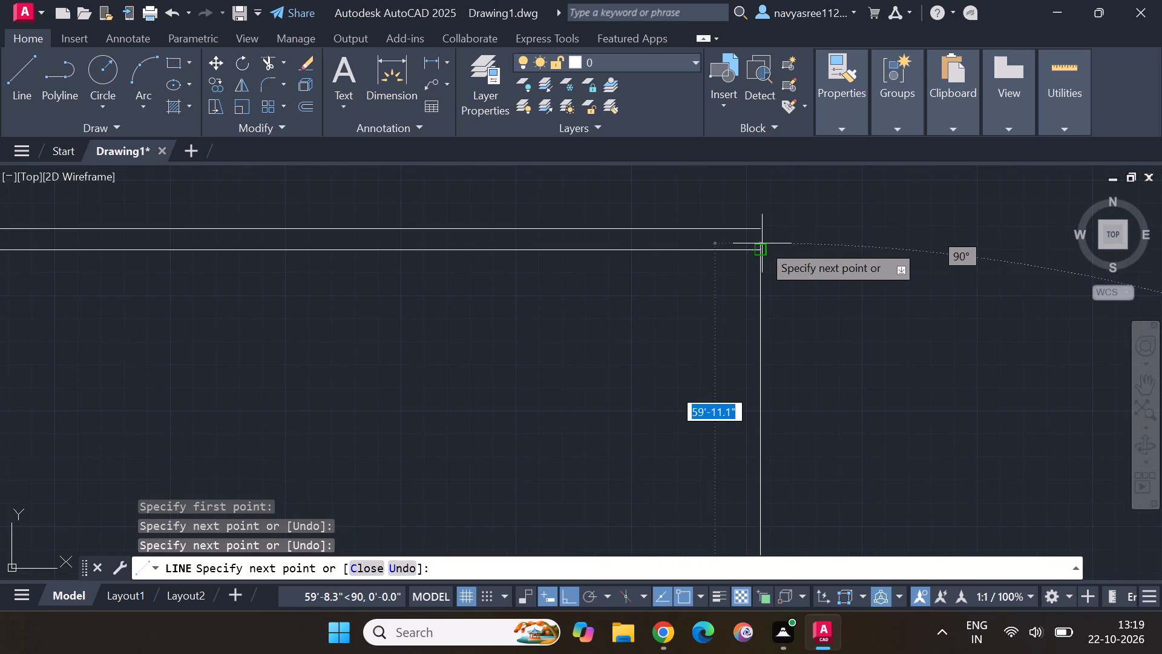
click(760, 253)
key(Escape)
Examine the rectangular outline as a whole and the upper-left corner where the double wall line meets the left side.
scroll(816, 261, down, 3)
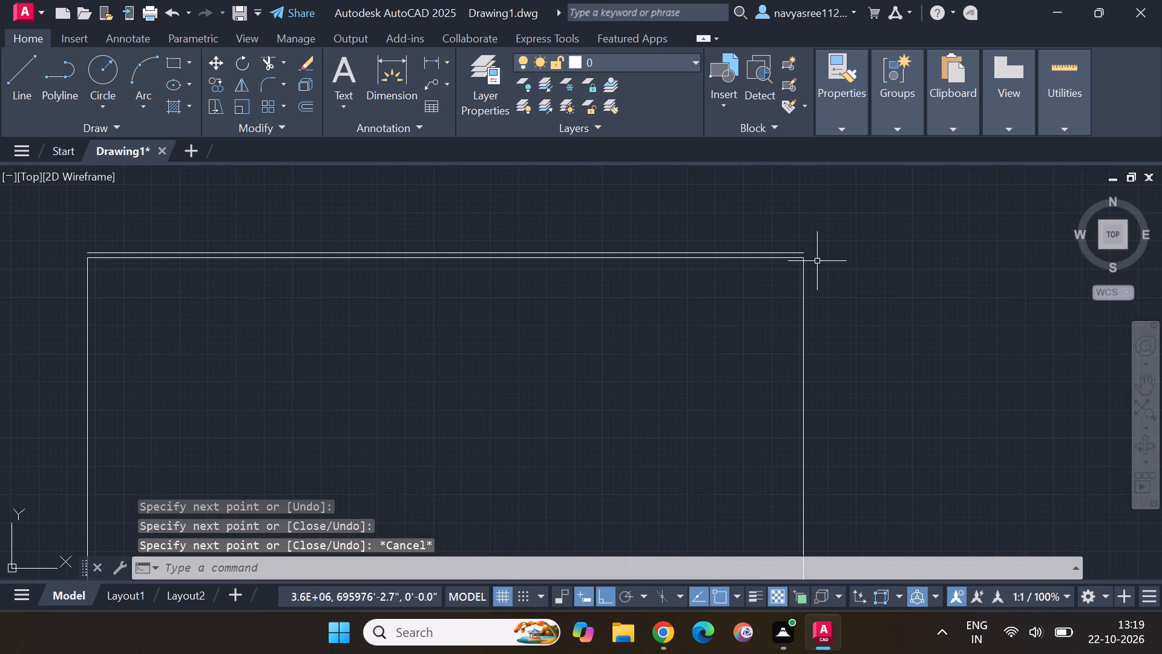
middle_drag(575, 409, 835, 286)
scroll(657, 303, down, 2)
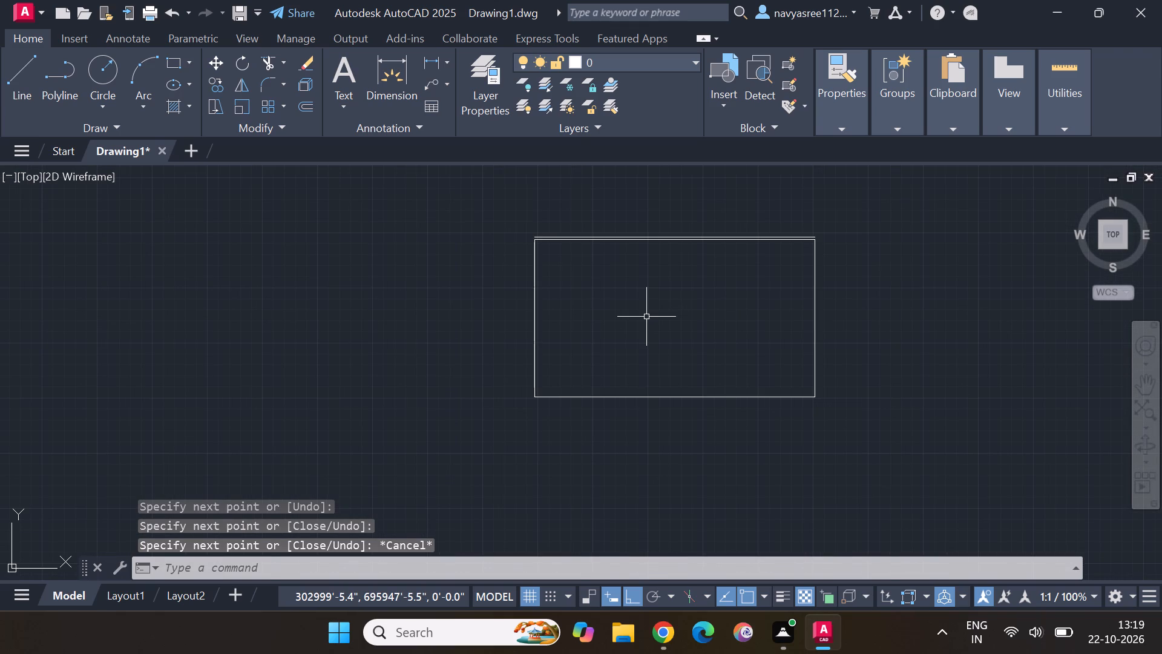
scroll(646, 307, up, 1)
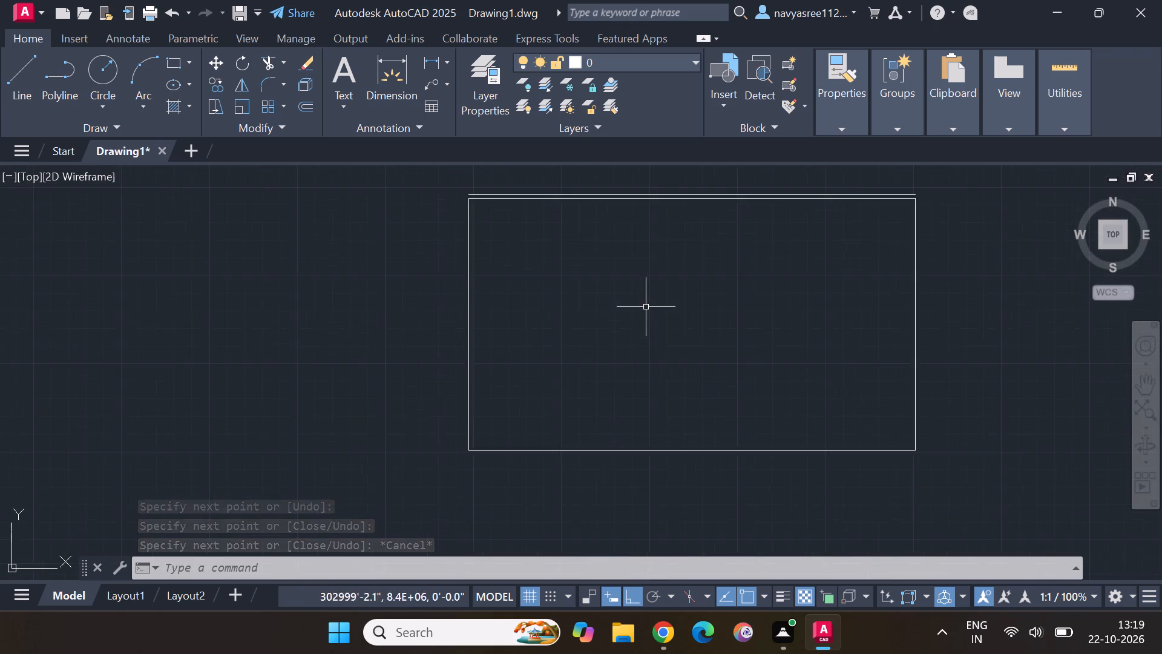
scroll(646, 307, up, 1)
middle_drag(337, 273, 591, 469)
scroll(658, 374, up, 2)
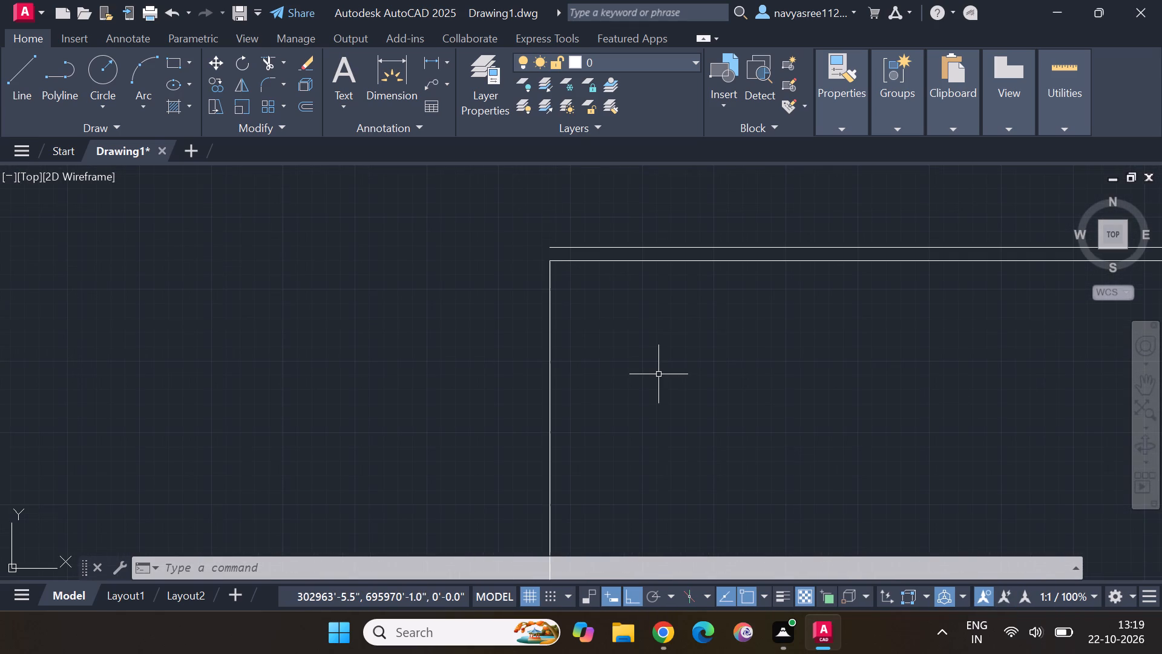
middle_drag(804, 356, 588, 366)
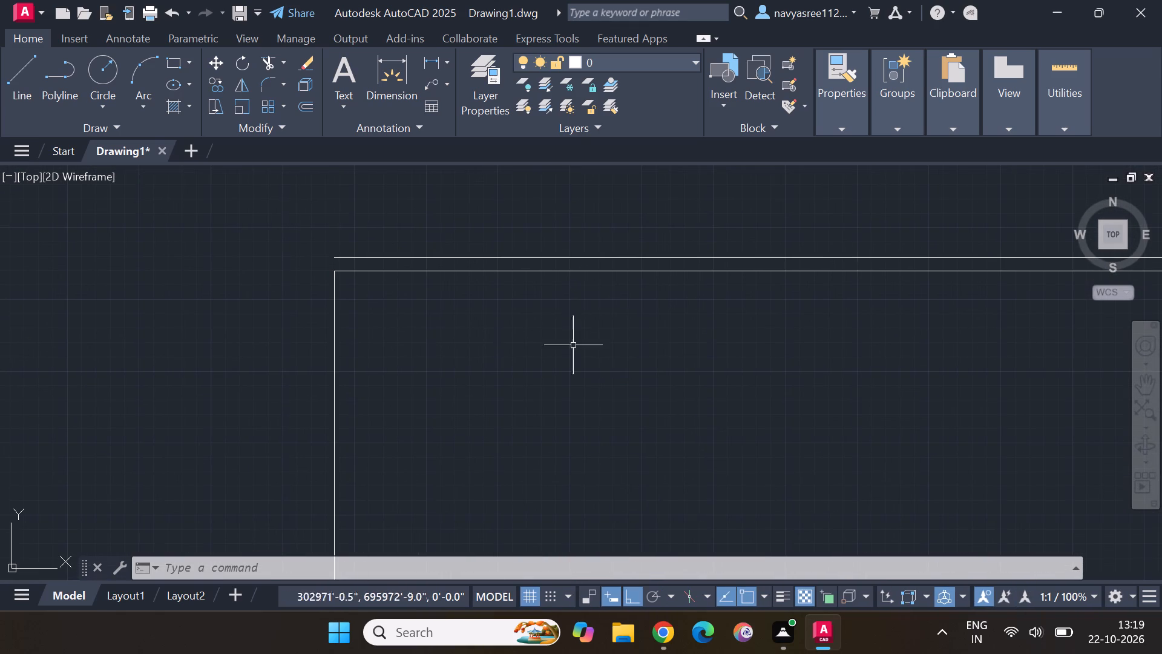
middle_drag(571, 395, 583, 334)
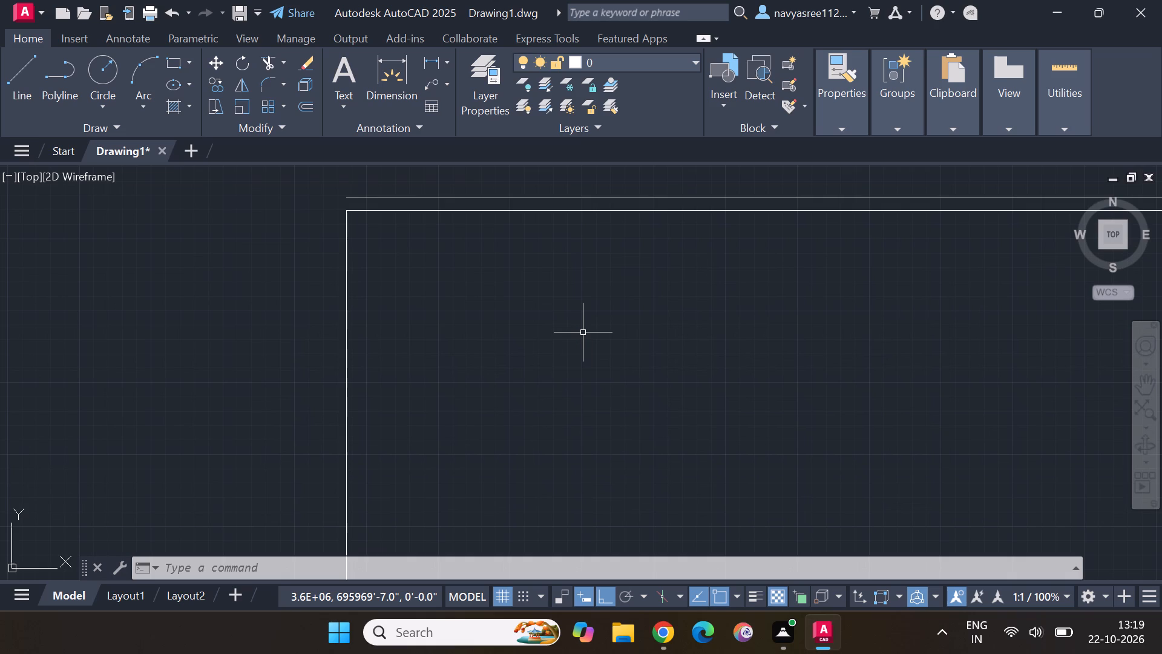
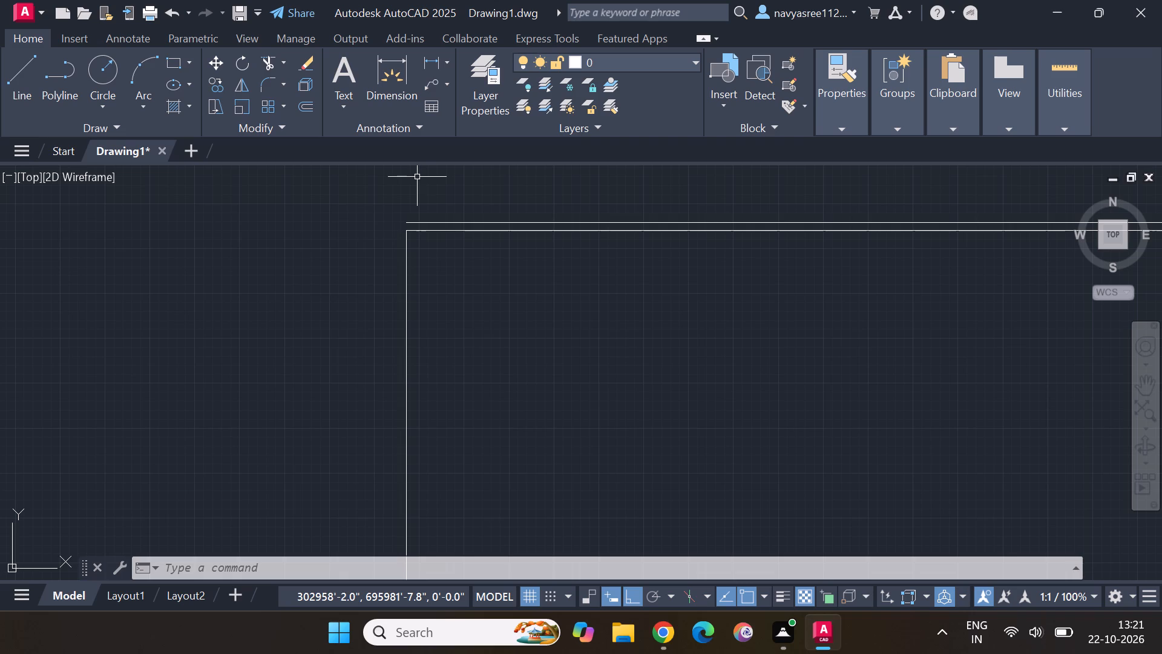
Offset the left outline line 12' to the right and the top wall's lower line 12' downward to lay out the corner room.
click(297, 101)
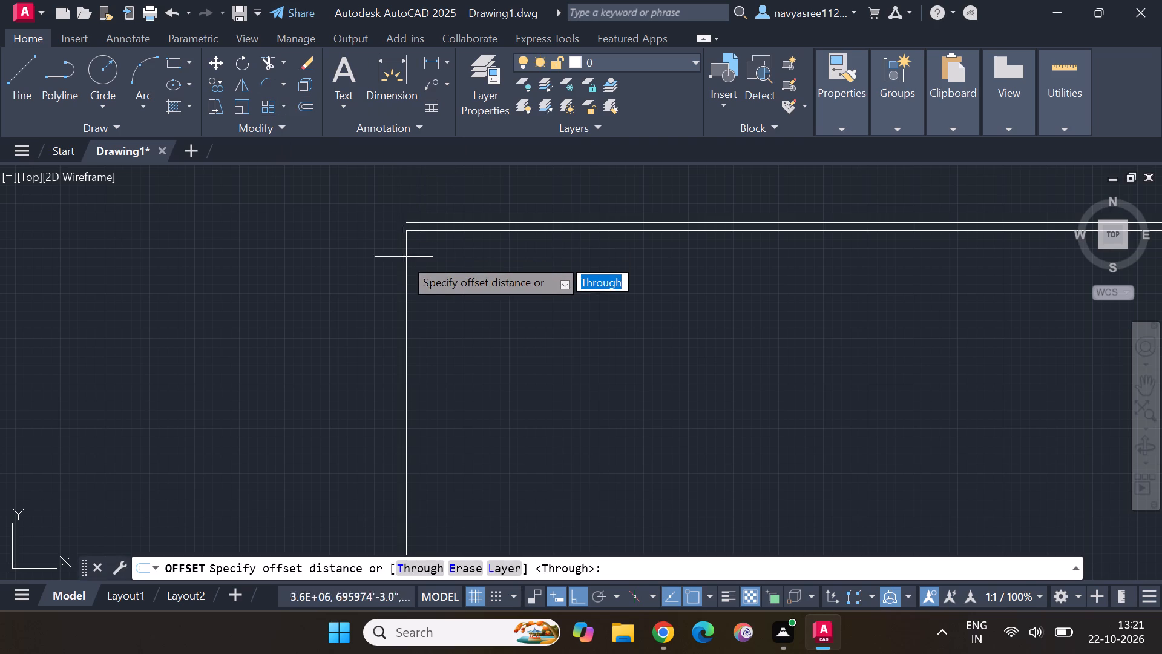
key(Return)
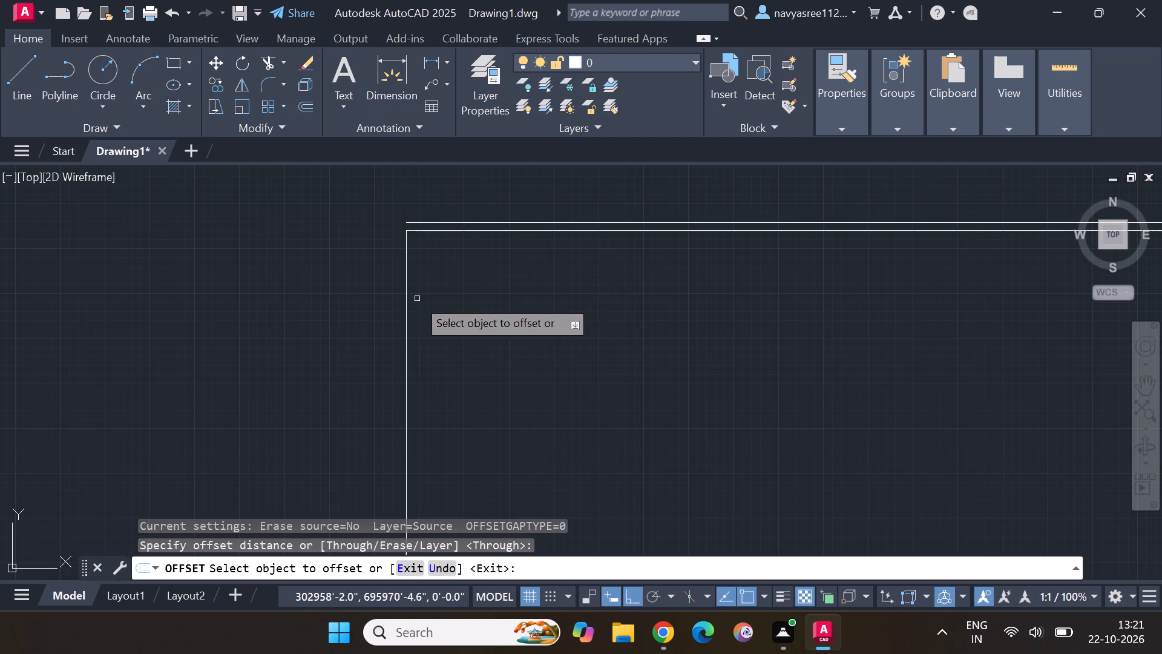
scroll(399, 302, up, 3)
scroll(415, 284, down, 2)
middle_drag(438, 251, 436, 339)
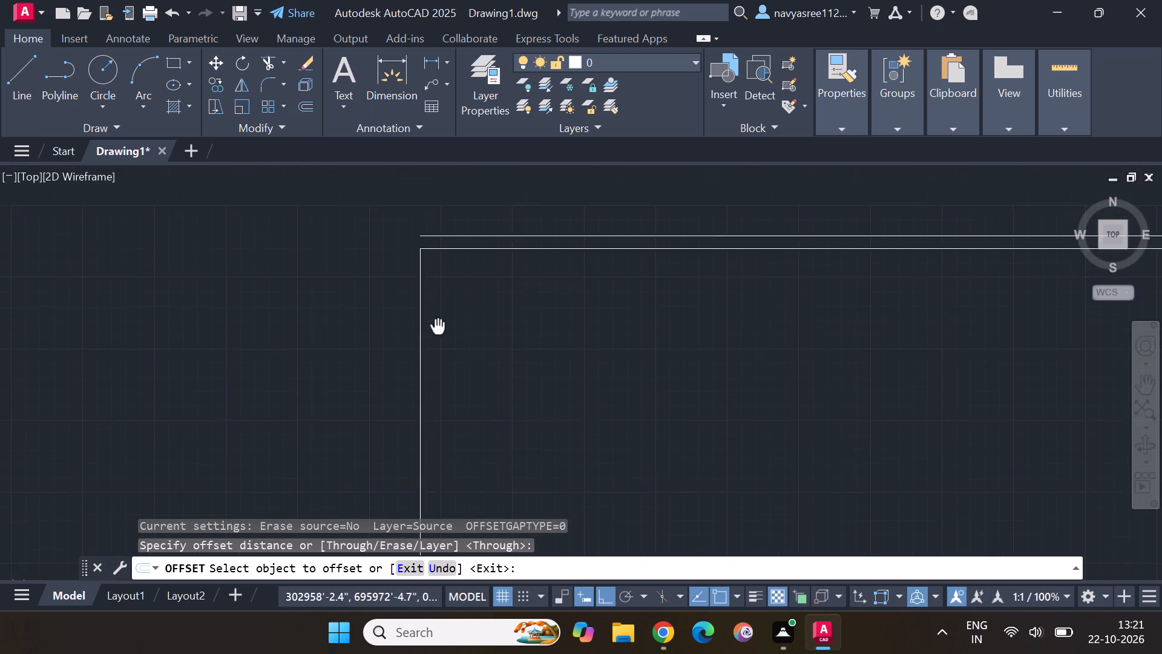
middle_drag(436, 339, 436, 341)
click(421, 348)
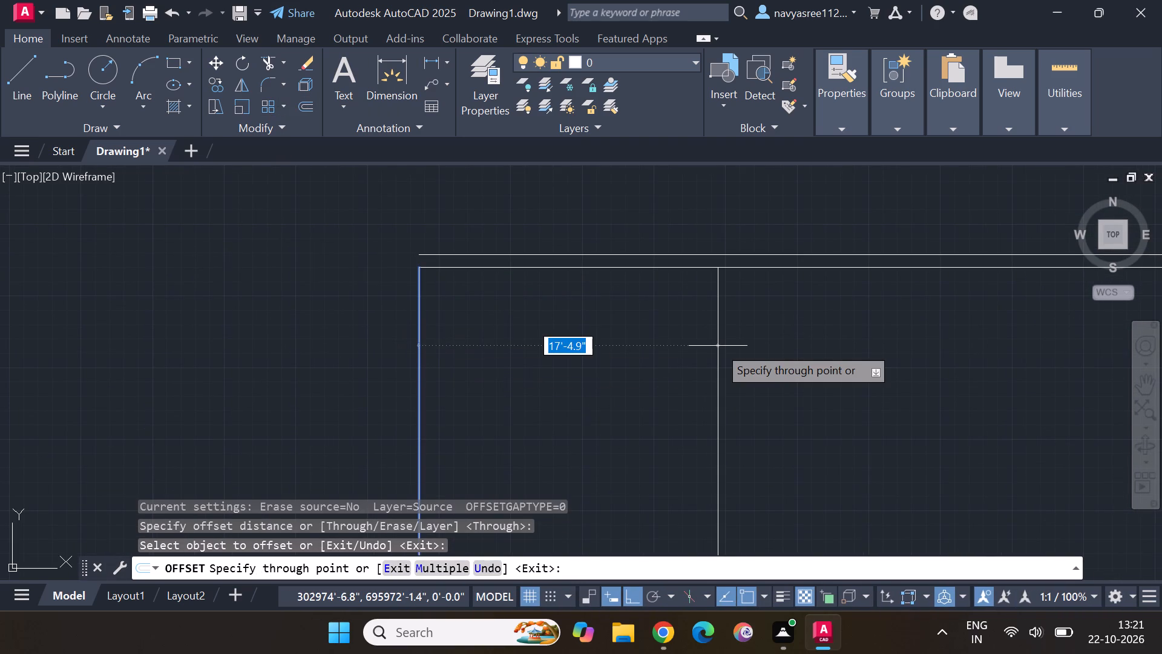
text(12)
key(apostrophe)
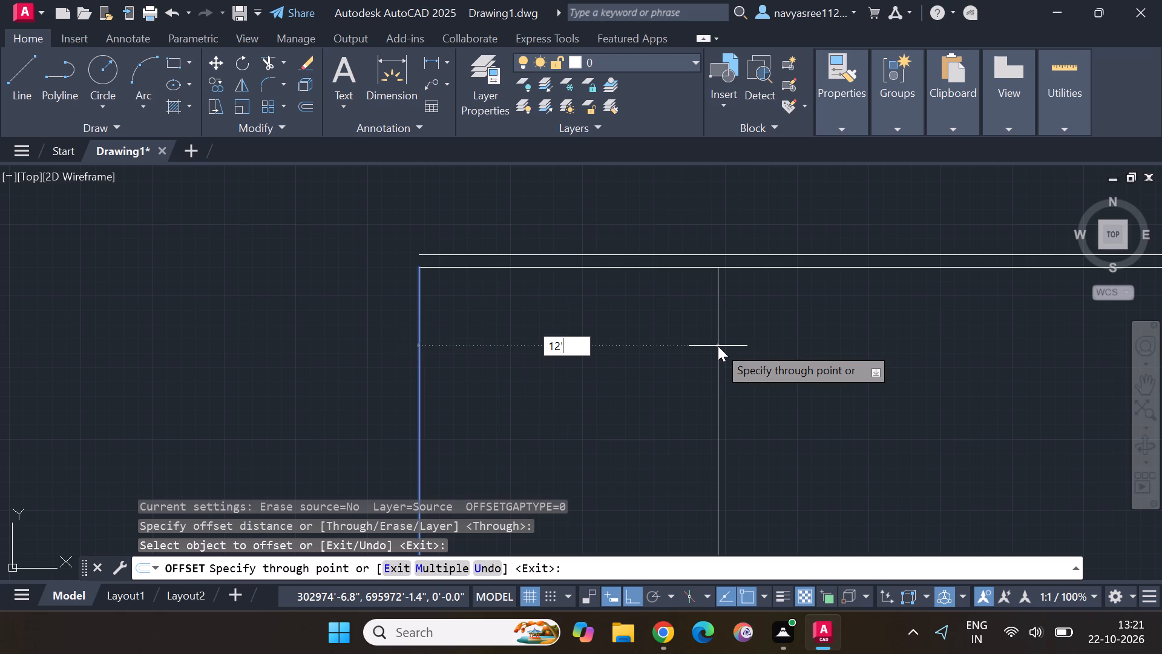
key(Return)
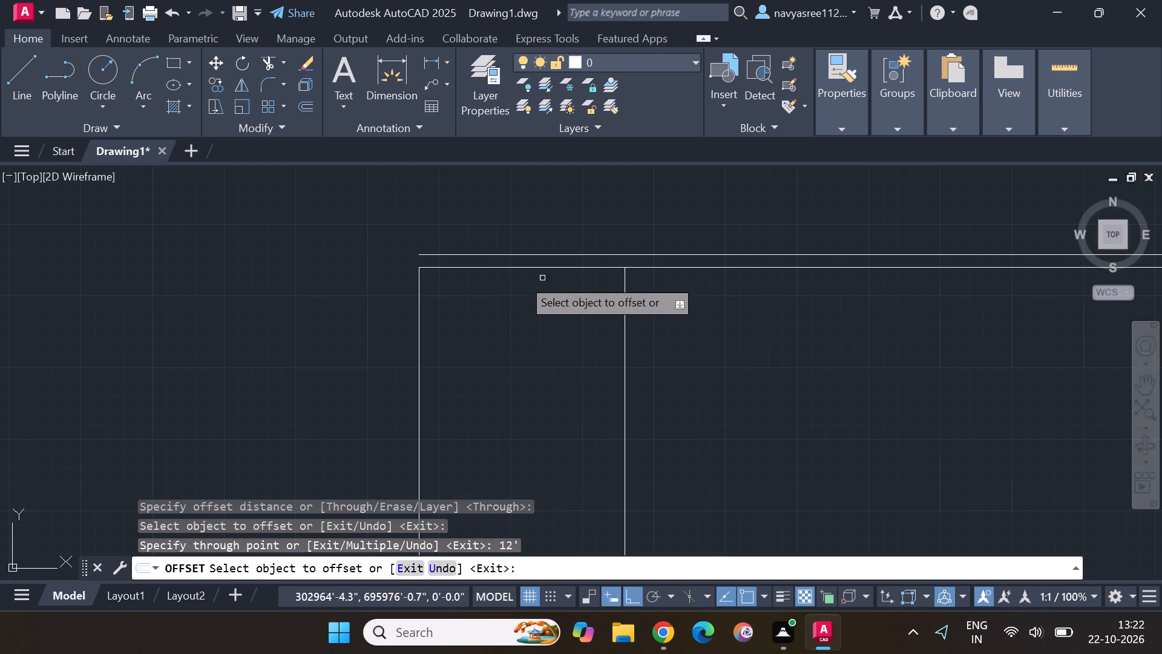
click(528, 267)
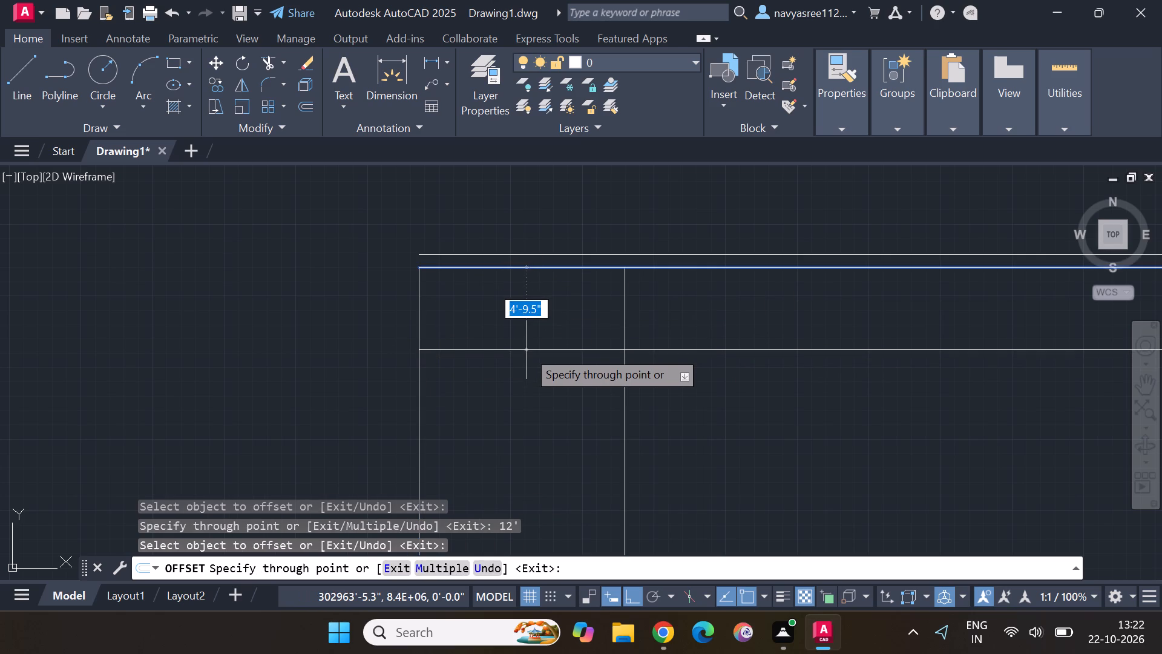
text(12)
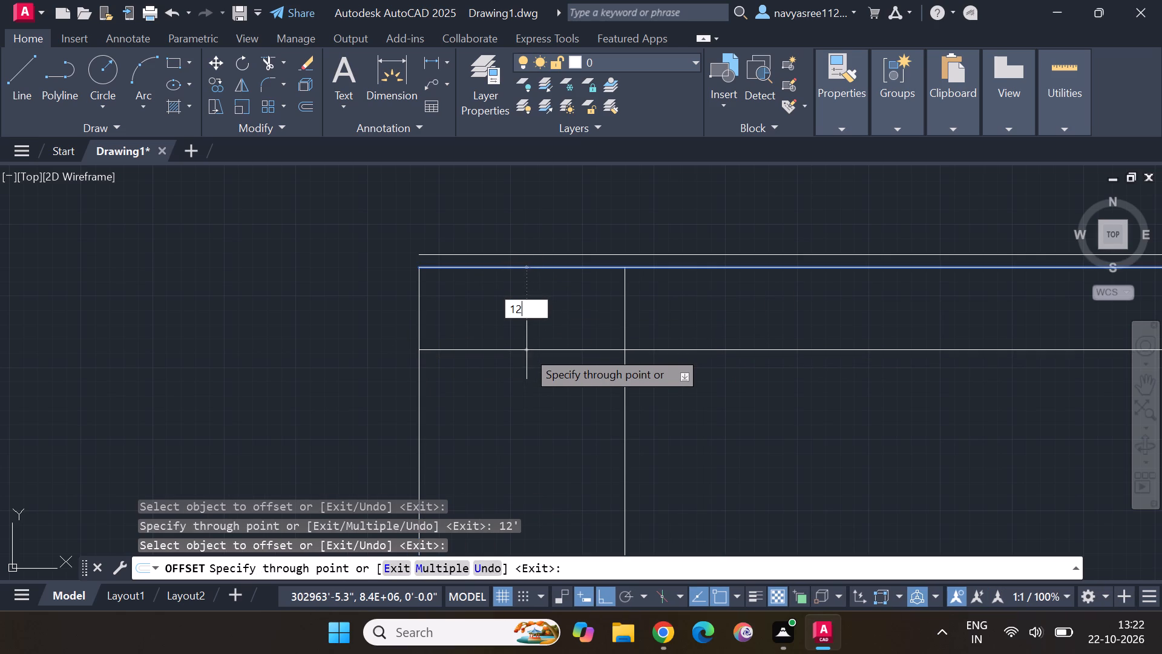
key(apostrophe)
key(Return)
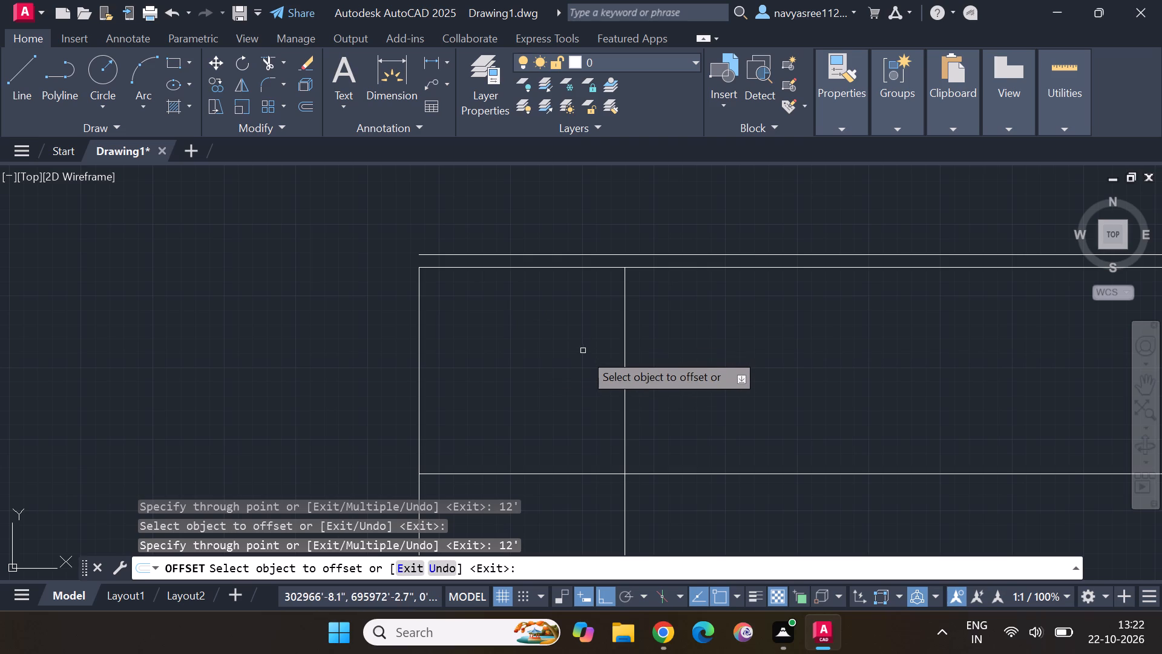
Offset the new vertical line 4.5" to the right and the new horizontal line 4.5" downward to form the corner room's partition walls.
click(625, 355)
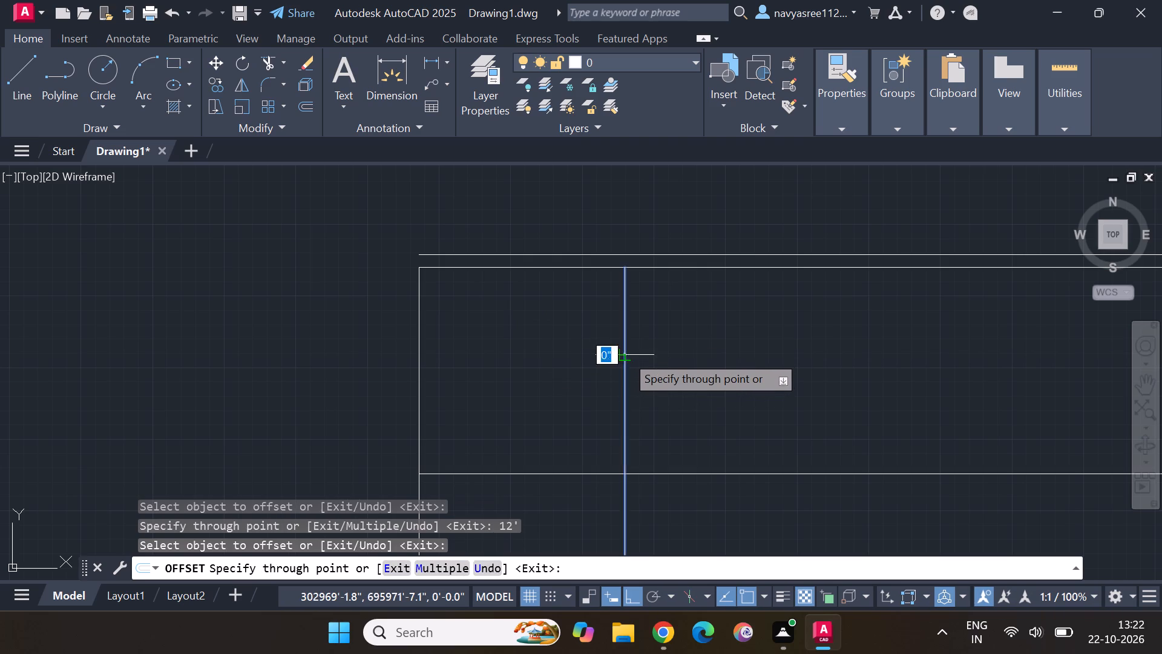
text(4.5")
key(Return)
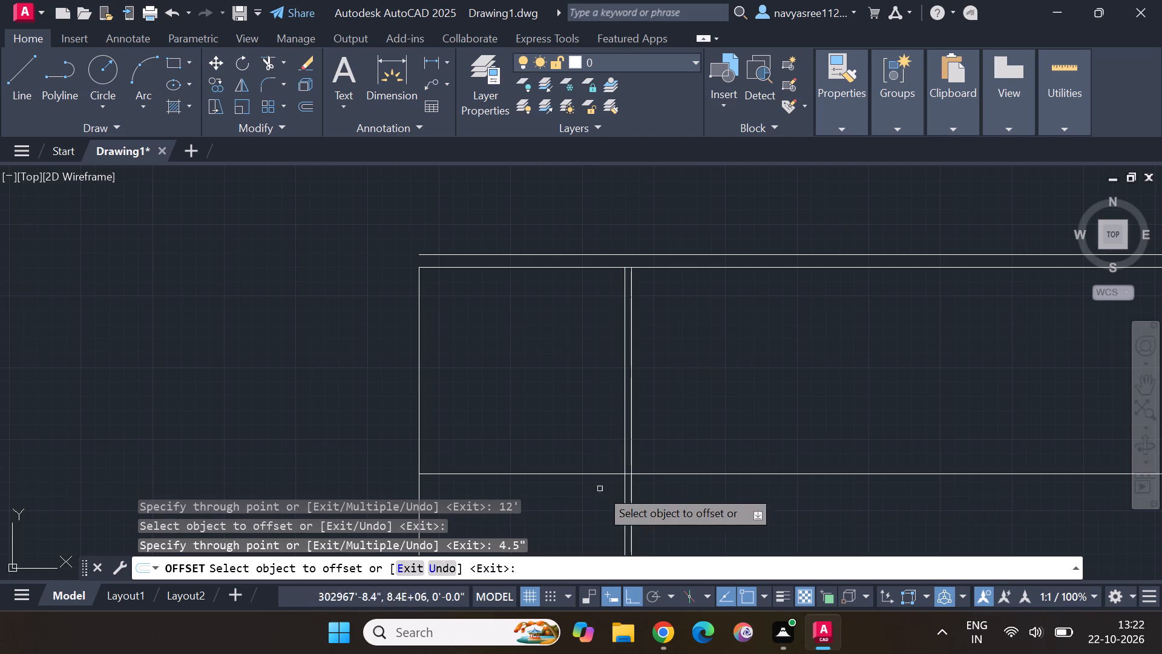
drag(594, 472, 593, 477)
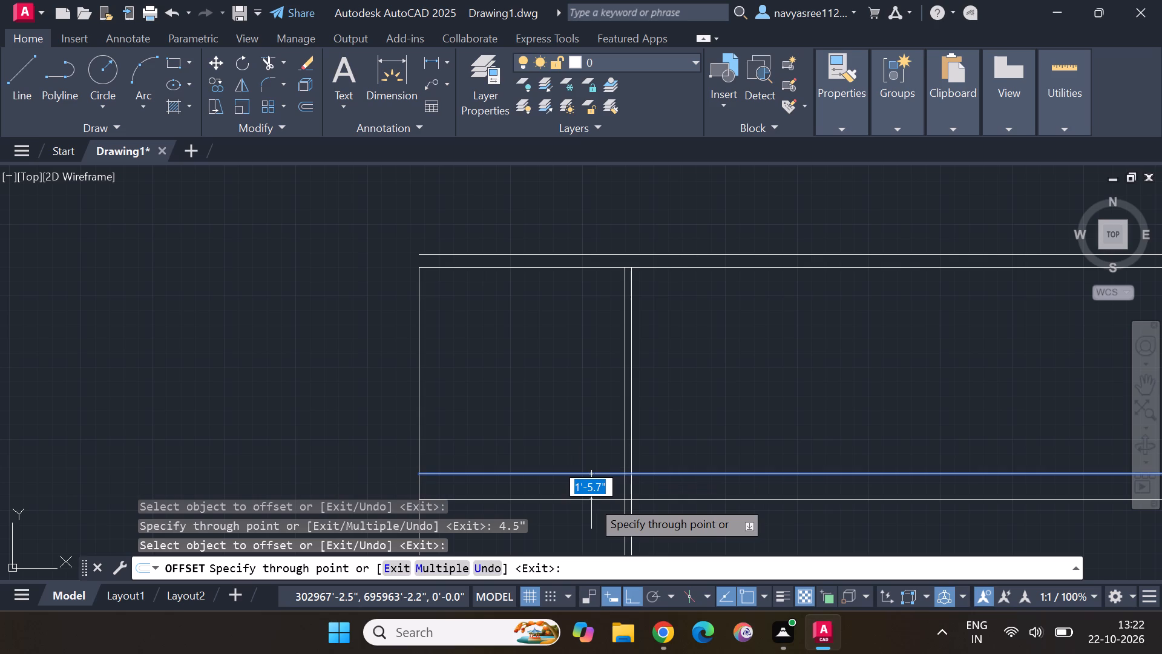
text(4.5")
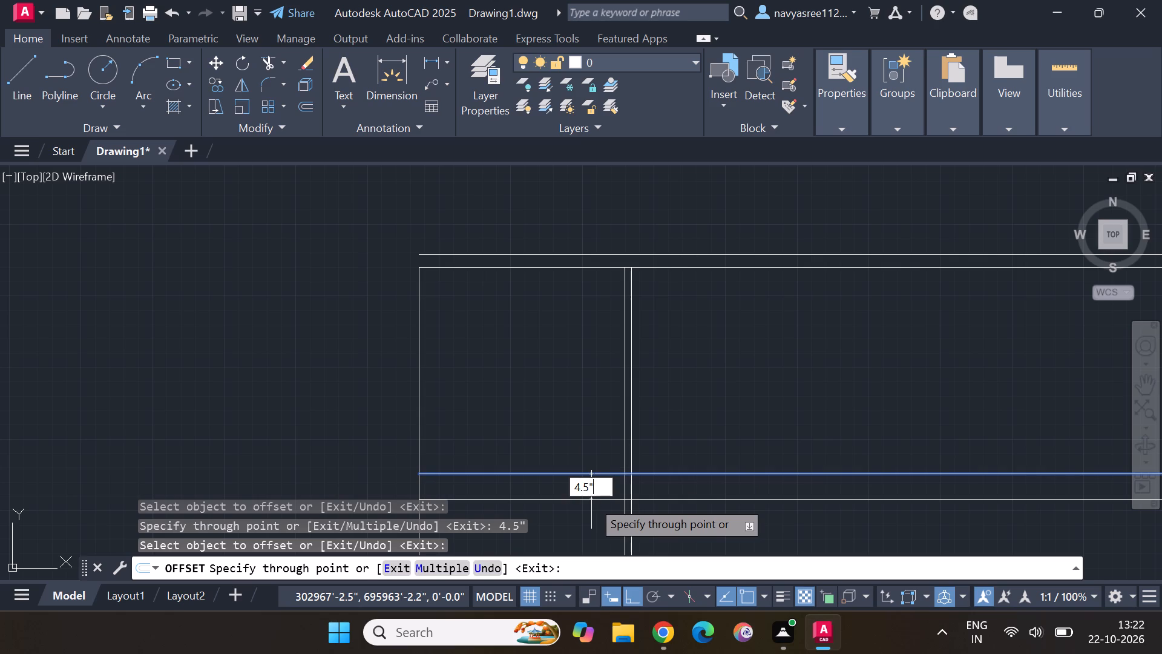
key(Return)
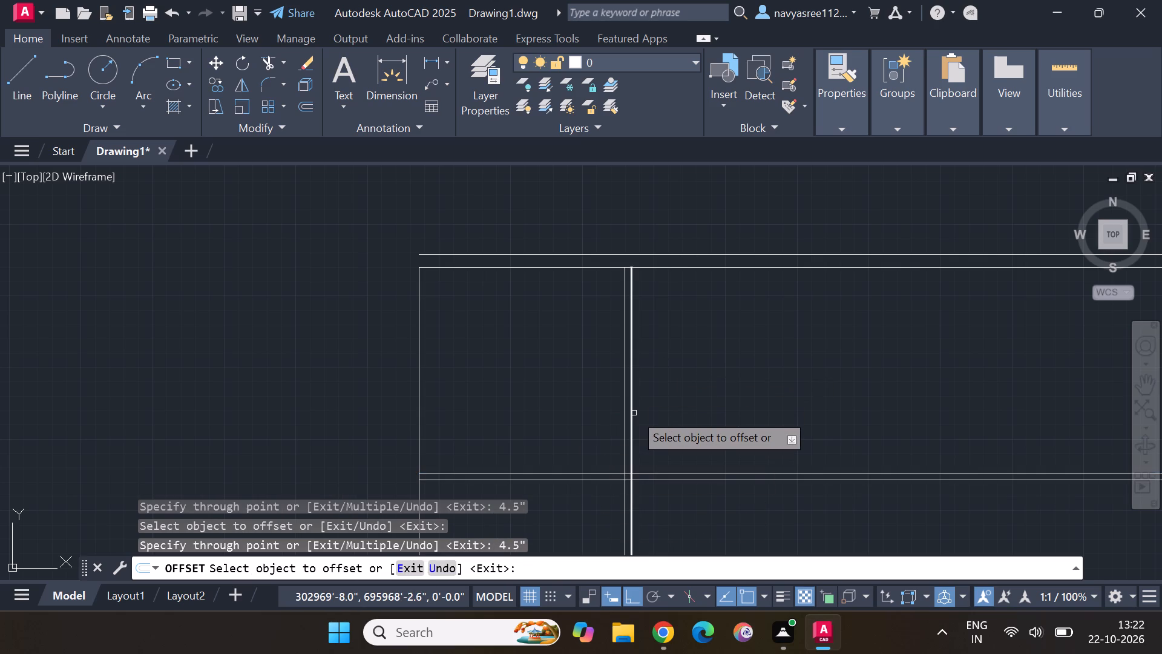
Offset the vertical partition's right line 6' to the right and the top wall's lower line 8' downward to lay out the adjoining small room.
click(634, 413)
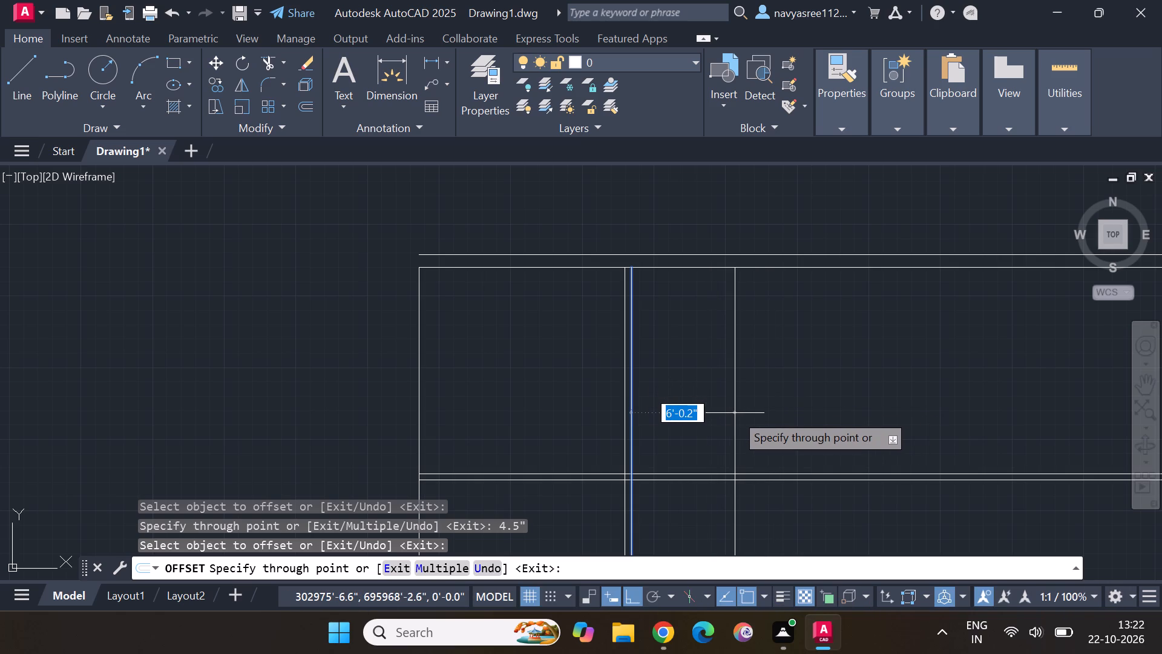
key(super+F1)
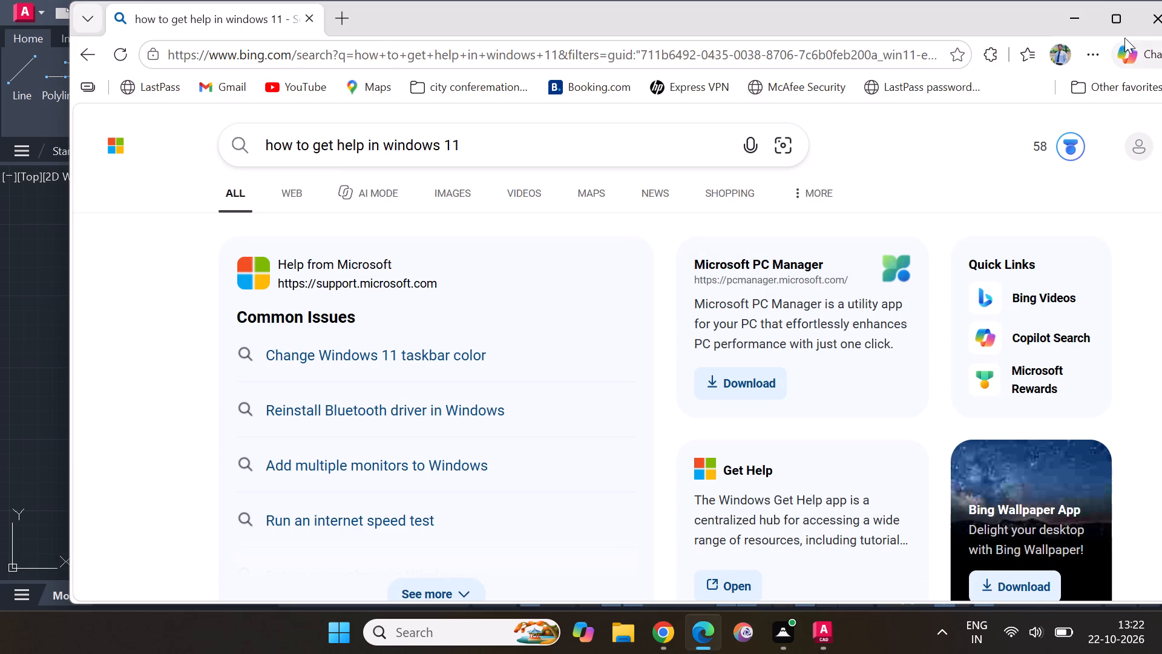
click(1075, 19)
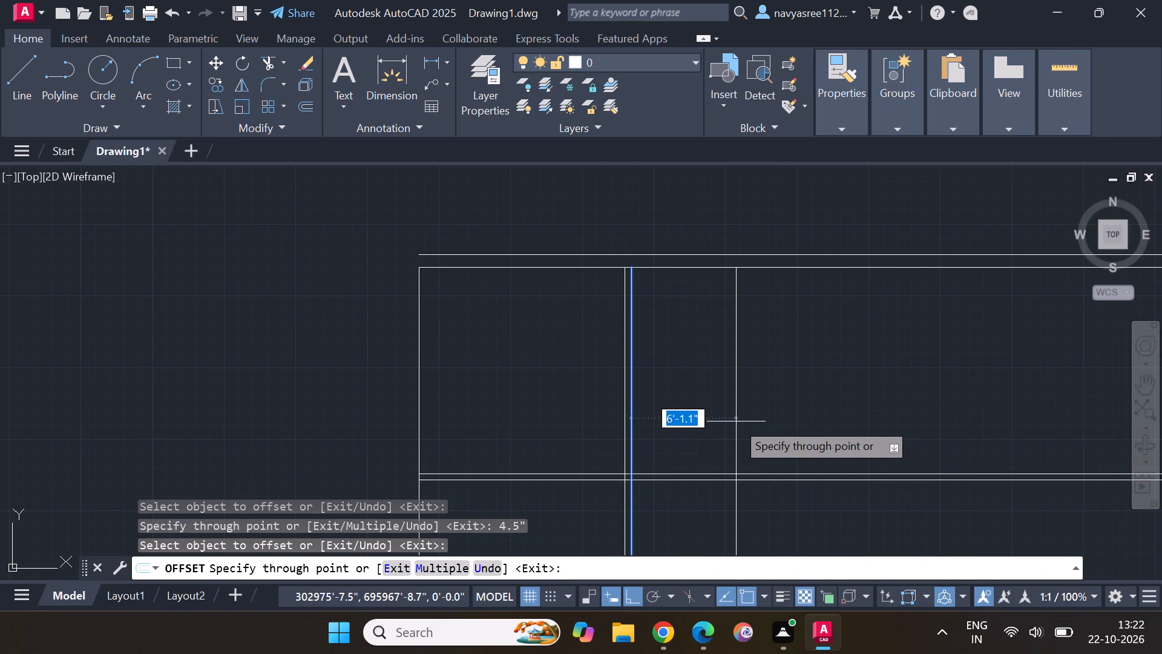
key(6)
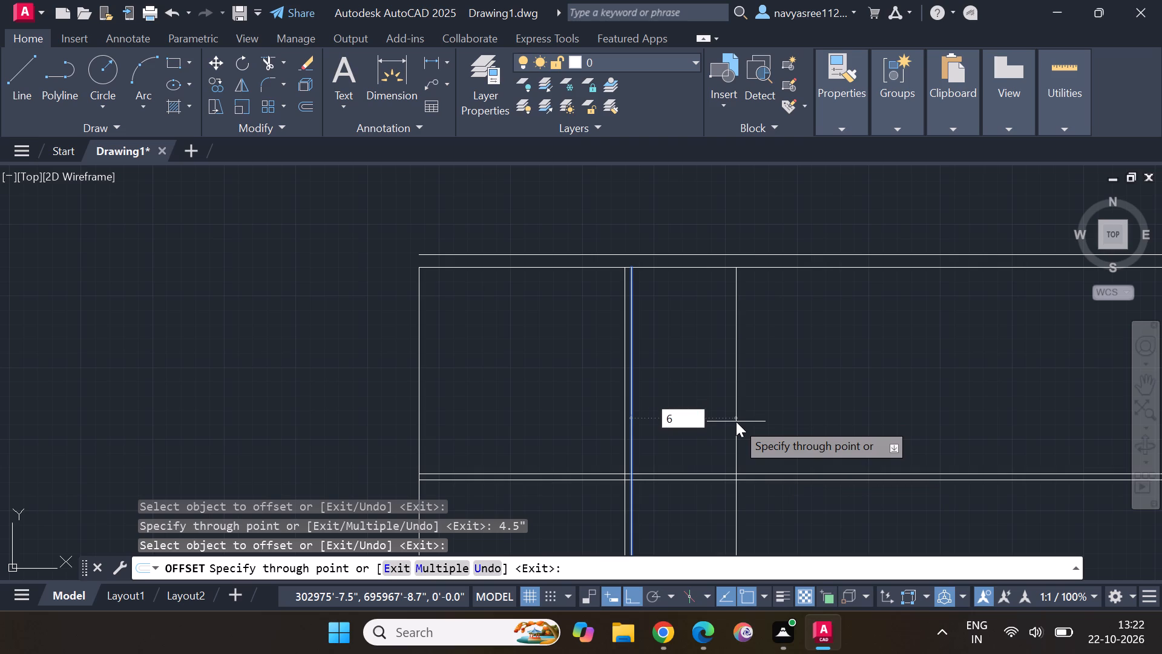
key(apostrophe)
key(Return)
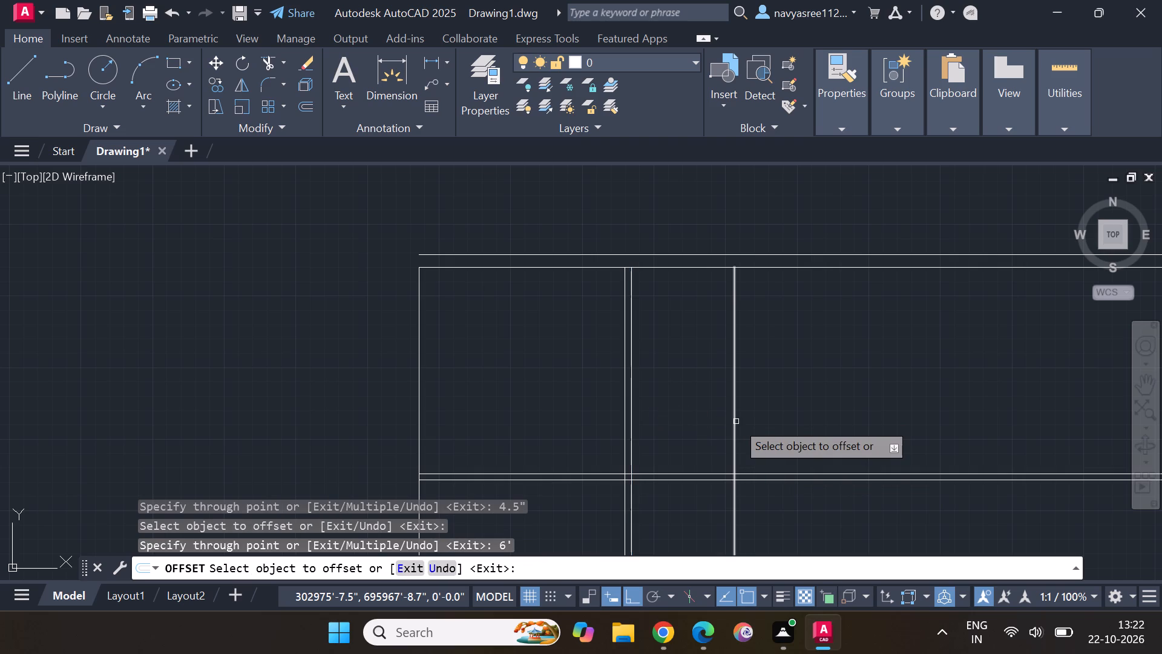
click(686, 268)
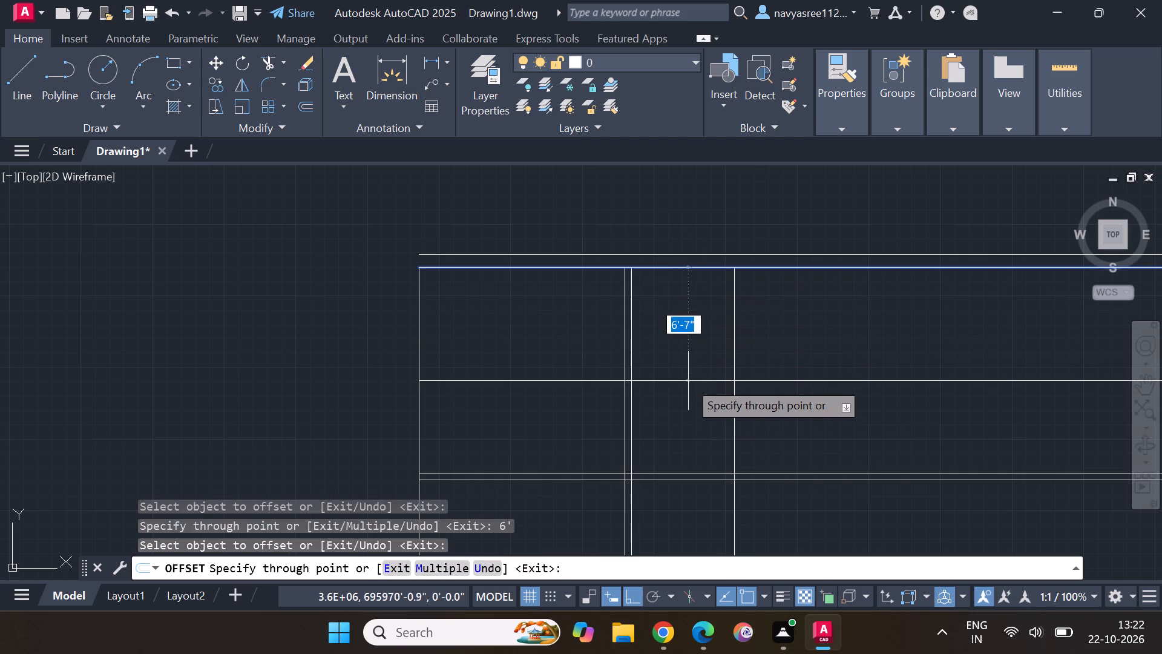
key(8)
key(apostrophe)
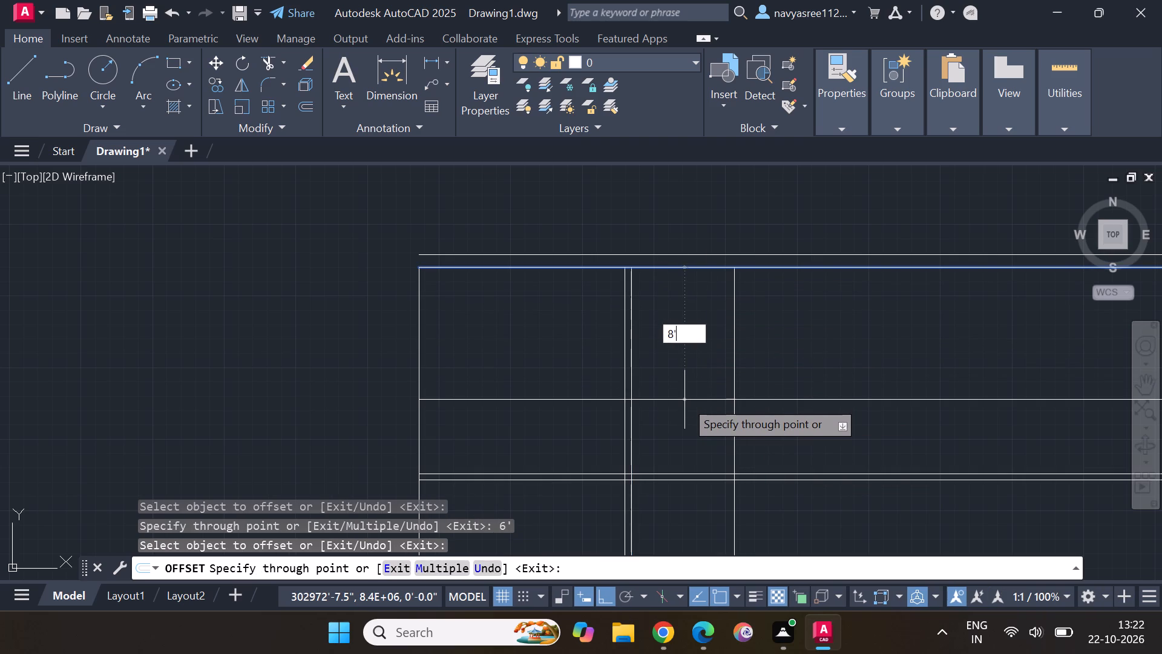
key(Return)
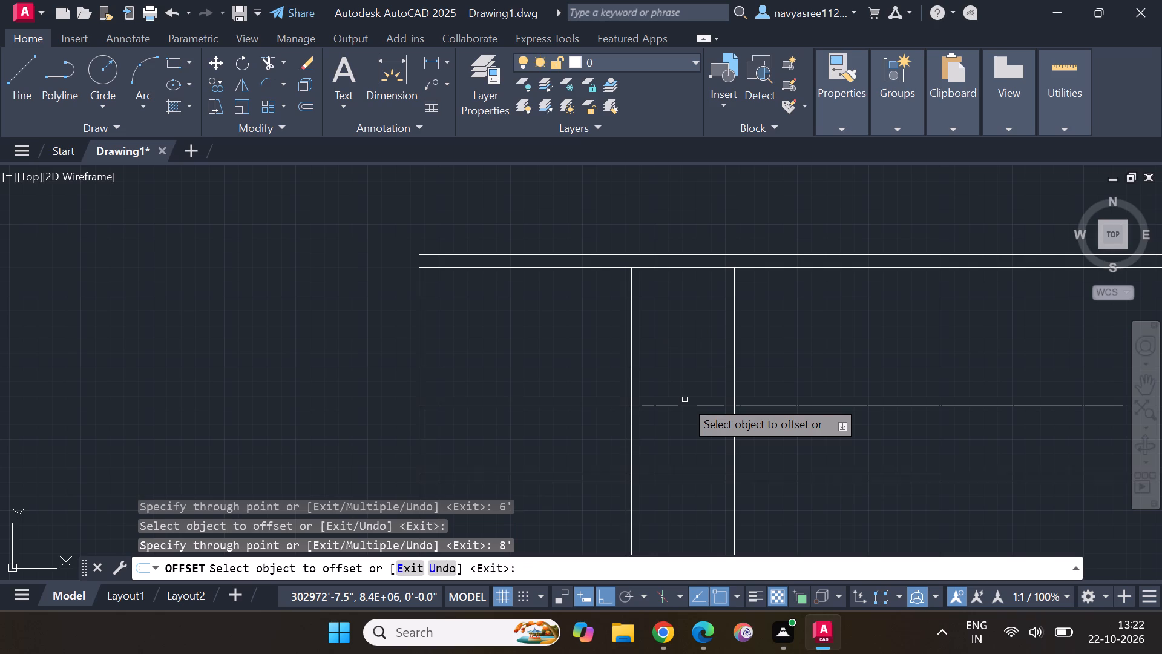
Offset the small room's right line 4.5" to the right and its bottom line 4.5" downward to form double partition lines.
click(735, 360)
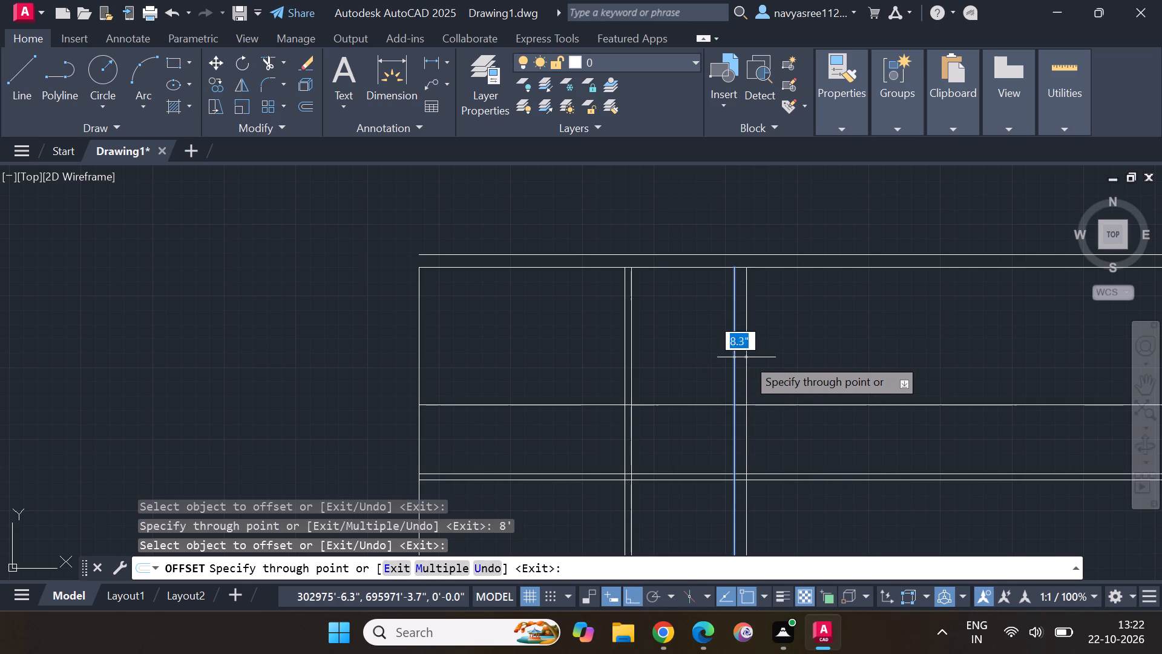
text(4.5)
key(shift+quotedbl)
key(Return)
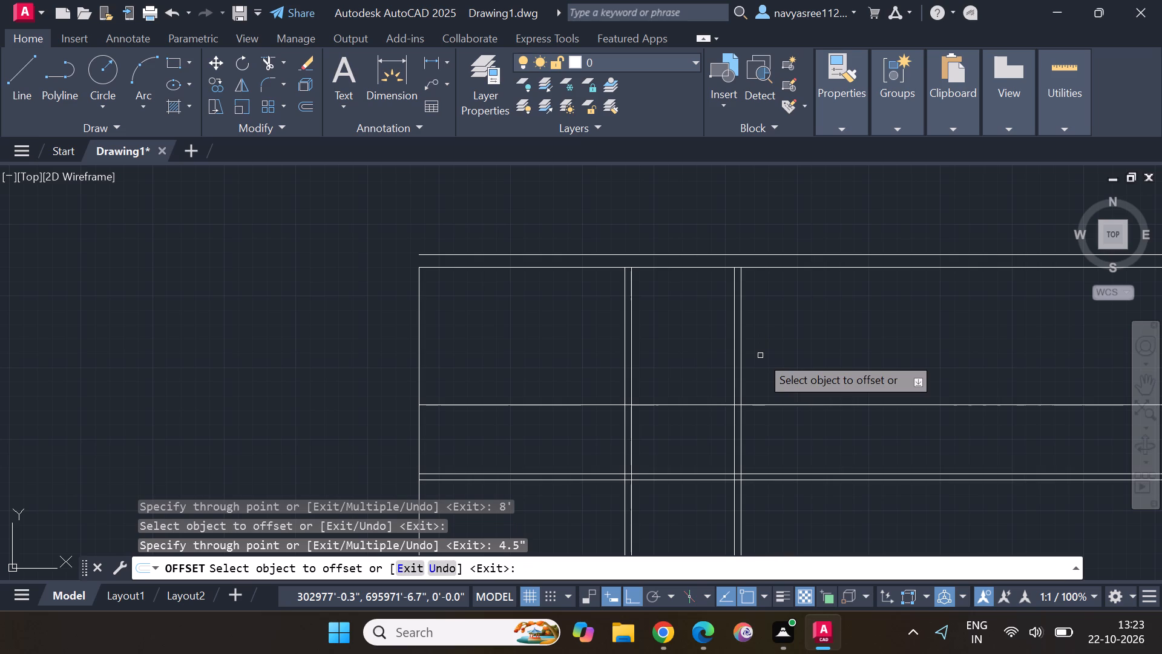
click(691, 405)
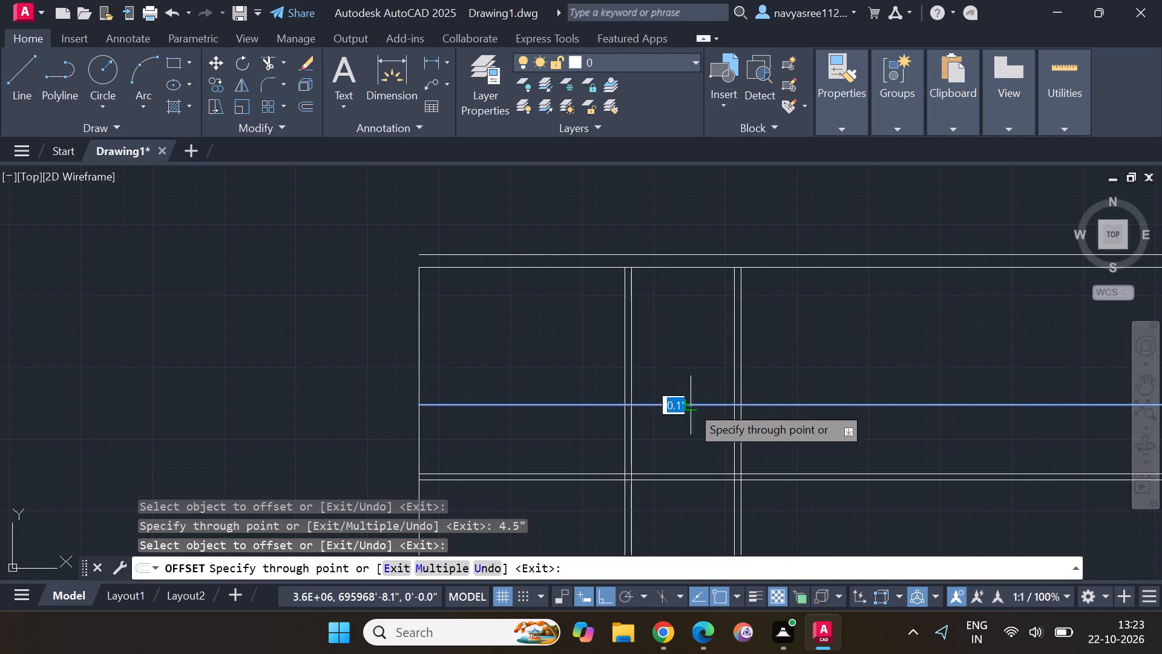
text(4.5)
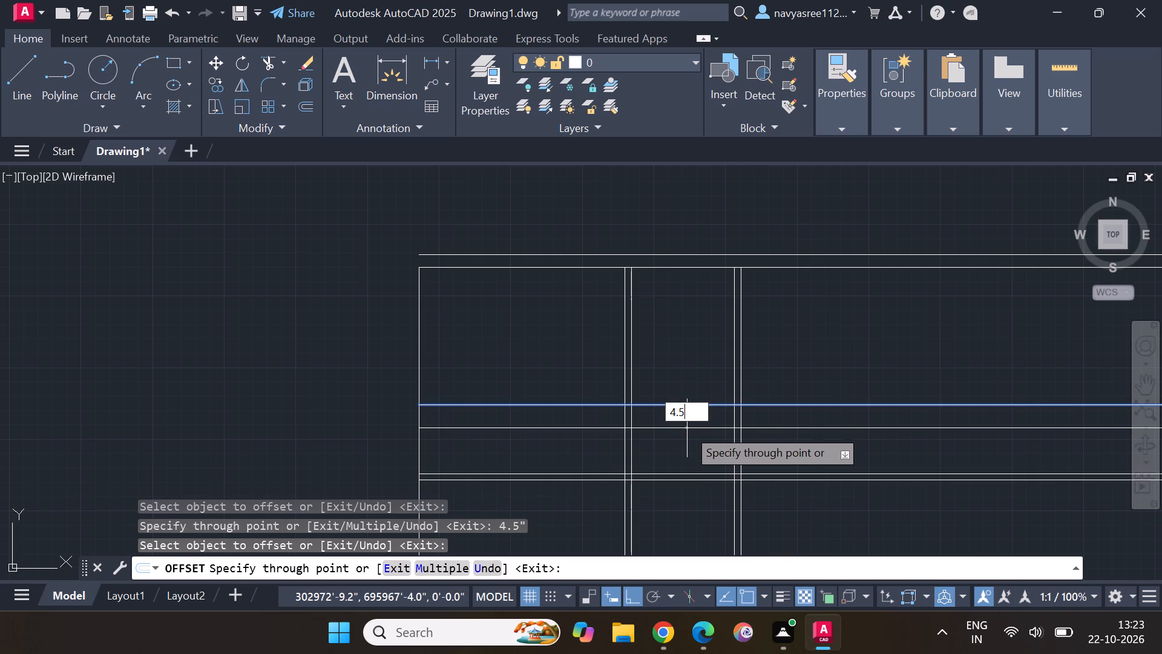
key(shift+quotedbl)
key(Return)
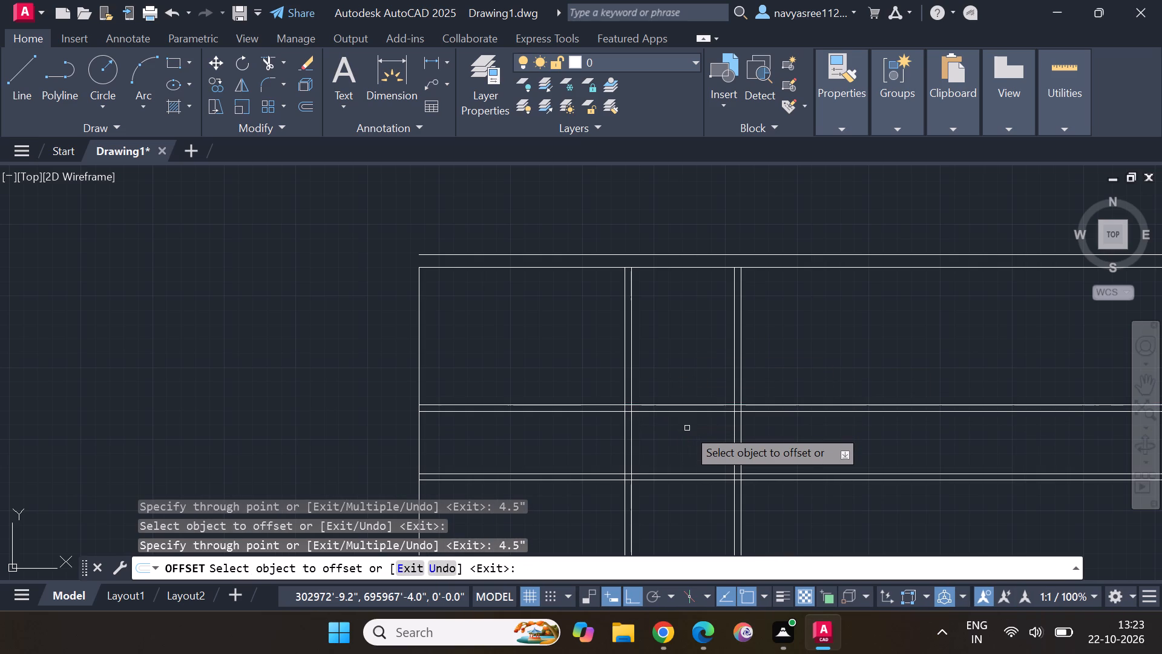
Trim the small room's bottom wall beyond both vertical partitions, and trim the lower horizontal wall's segment between those partitions.
click(266, 59)
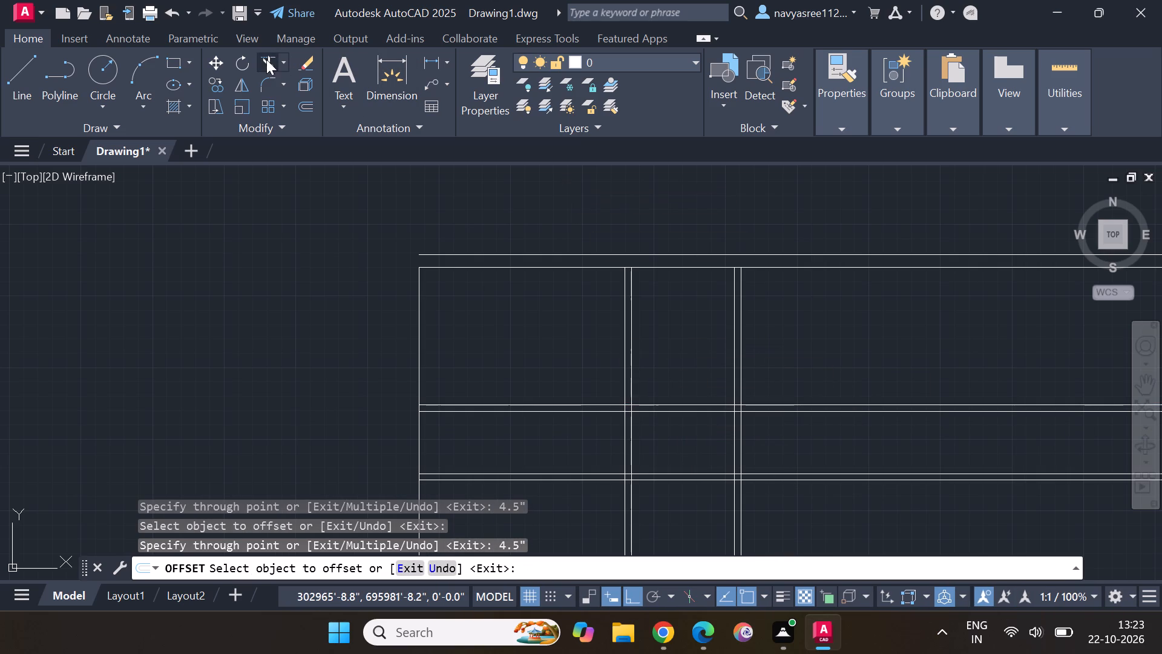
drag(516, 354, 562, 448)
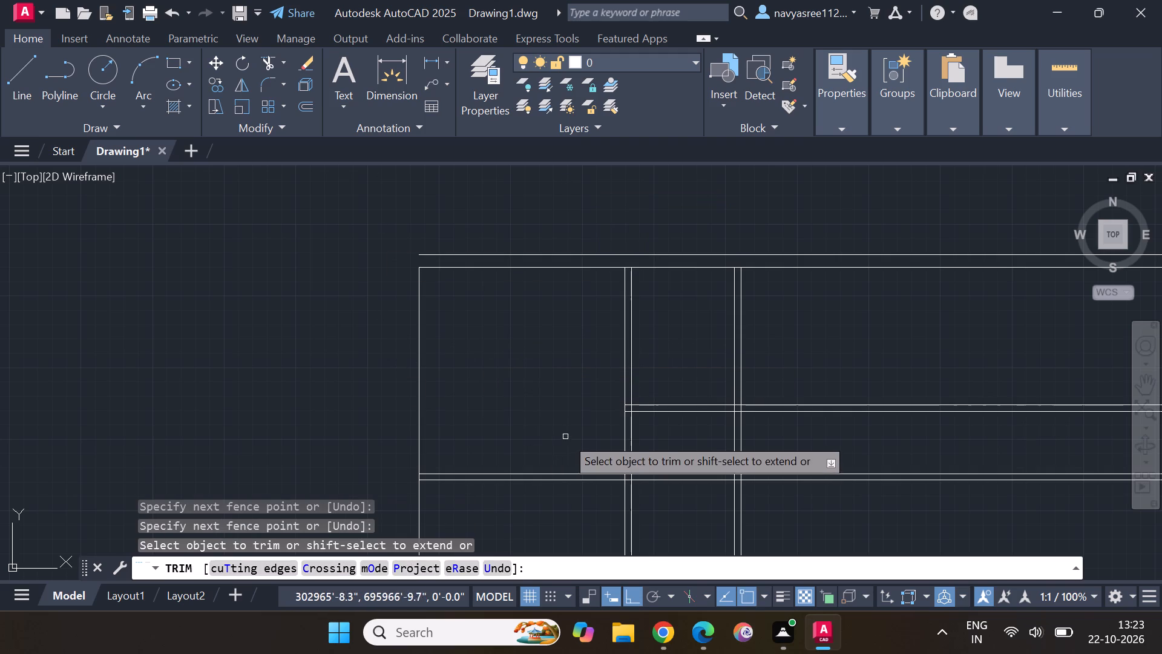
drag(806, 360, 818, 407)
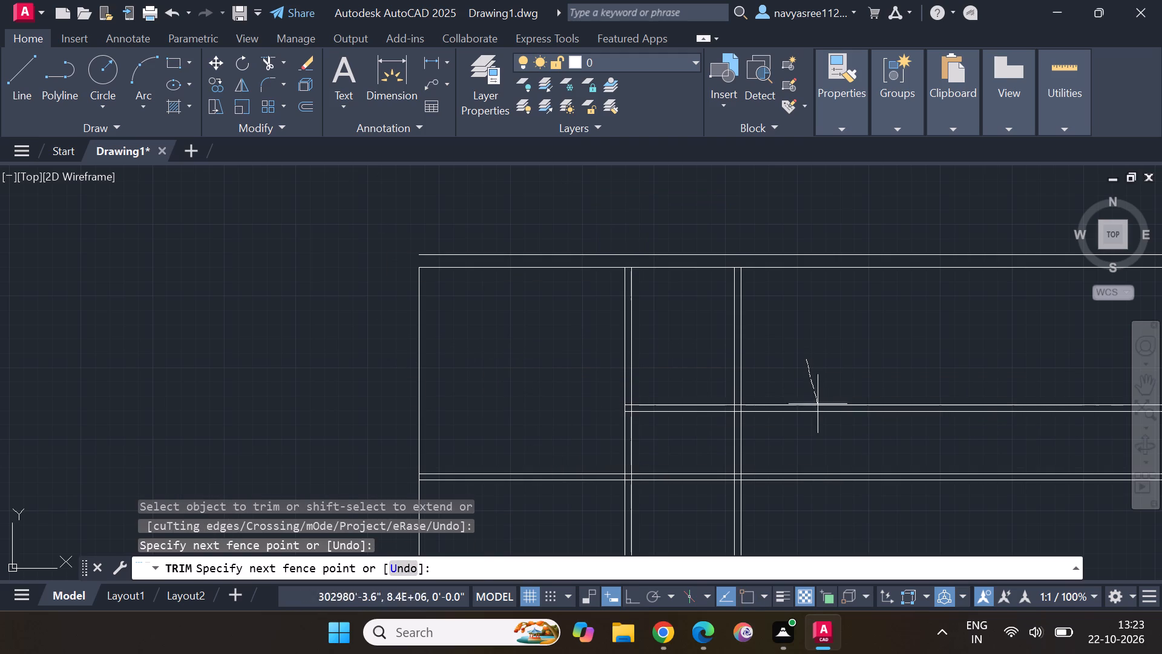
drag(818, 407, 825, 430)
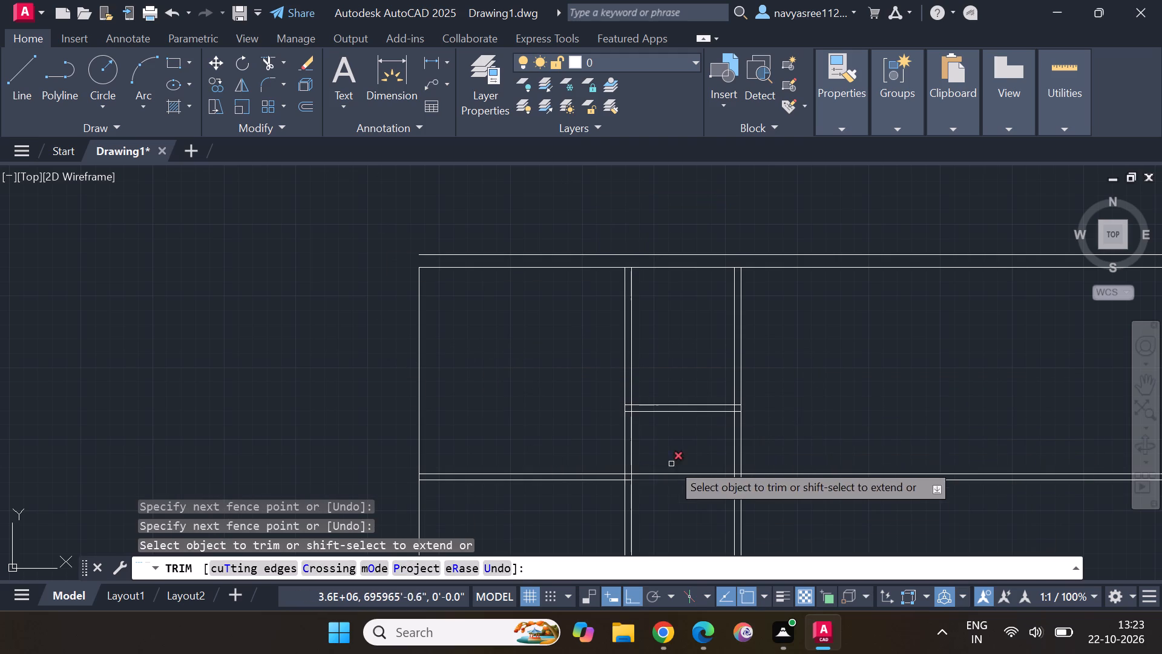
drag(673, 448, 691, 502)
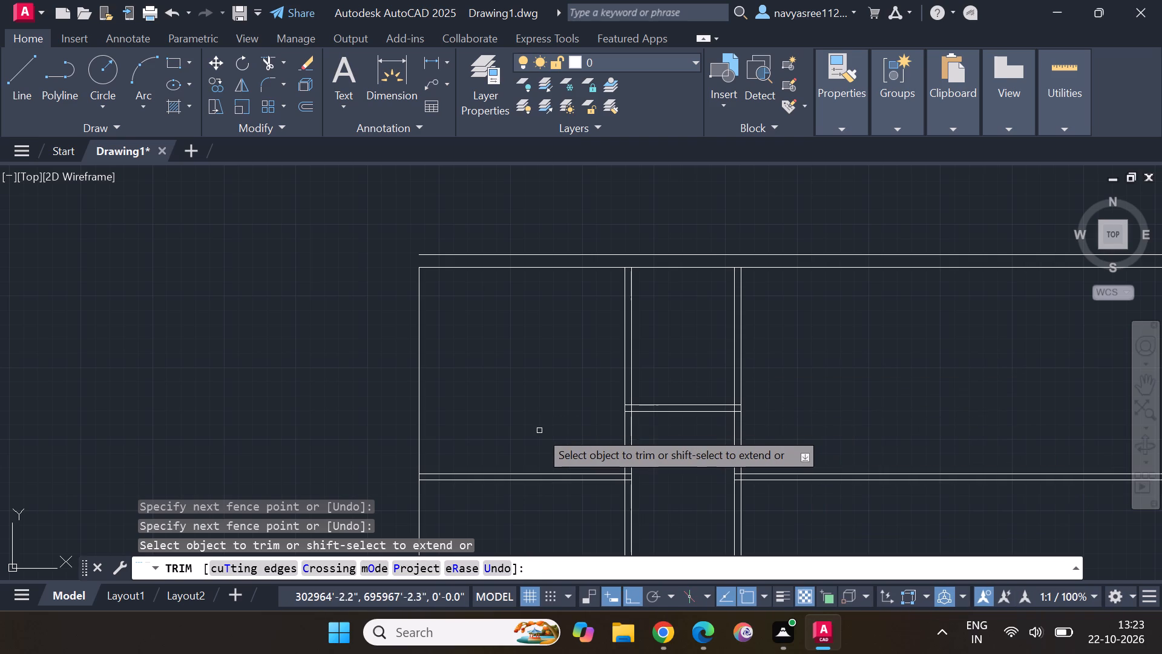
key(Escape)
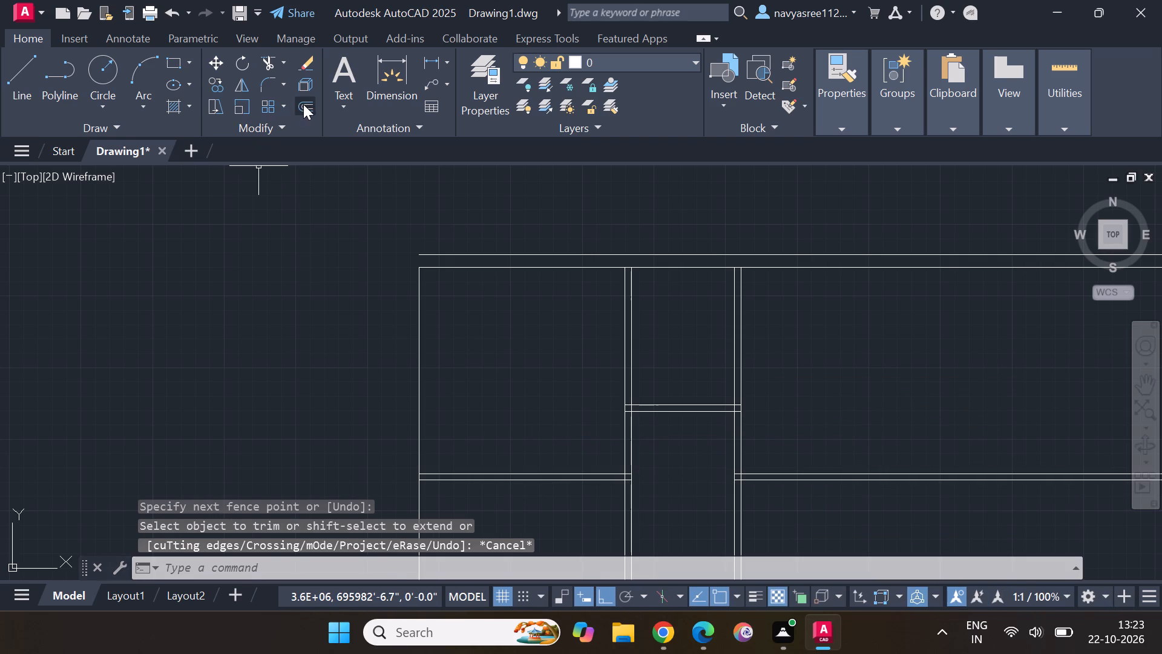
Offset the small room's outer right partition line 6' to the right and the top wall's lower line 8' downward to lay out a second small room.
click(303, 104)
key(Return)
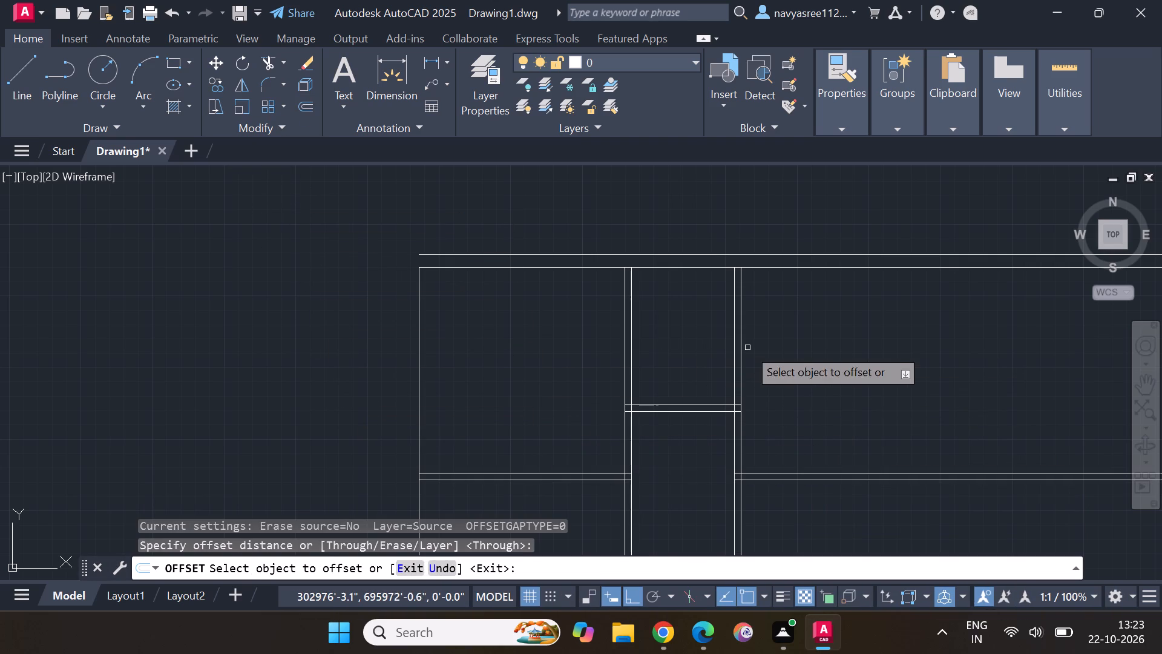
click(742, 354)
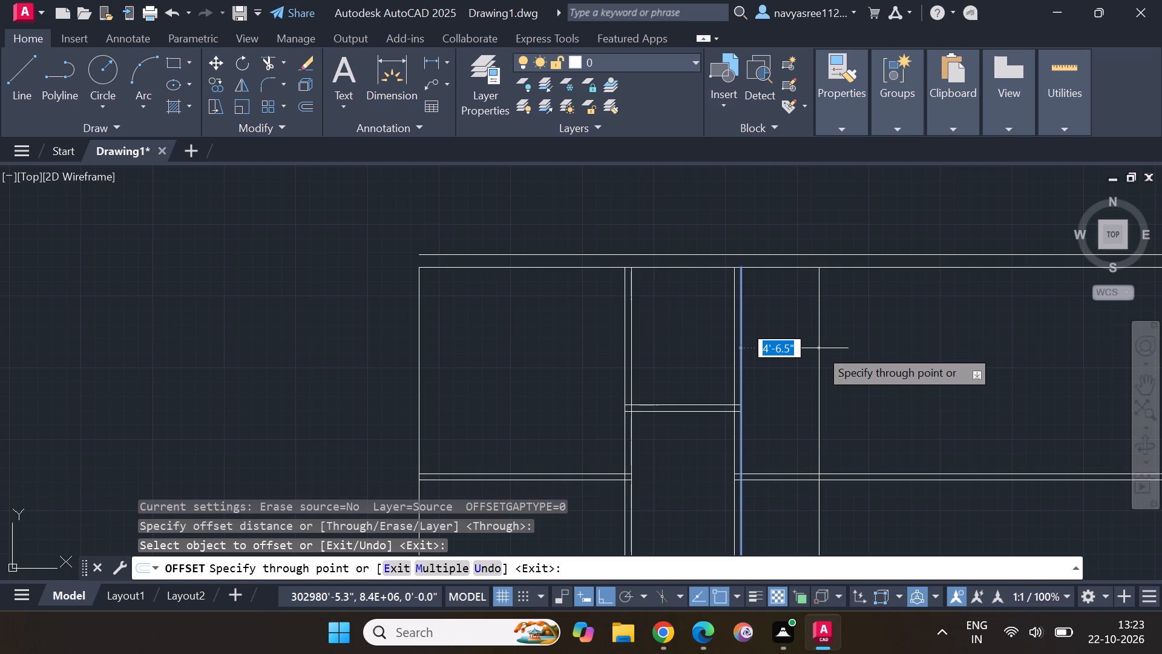
text(6')
key(Return)
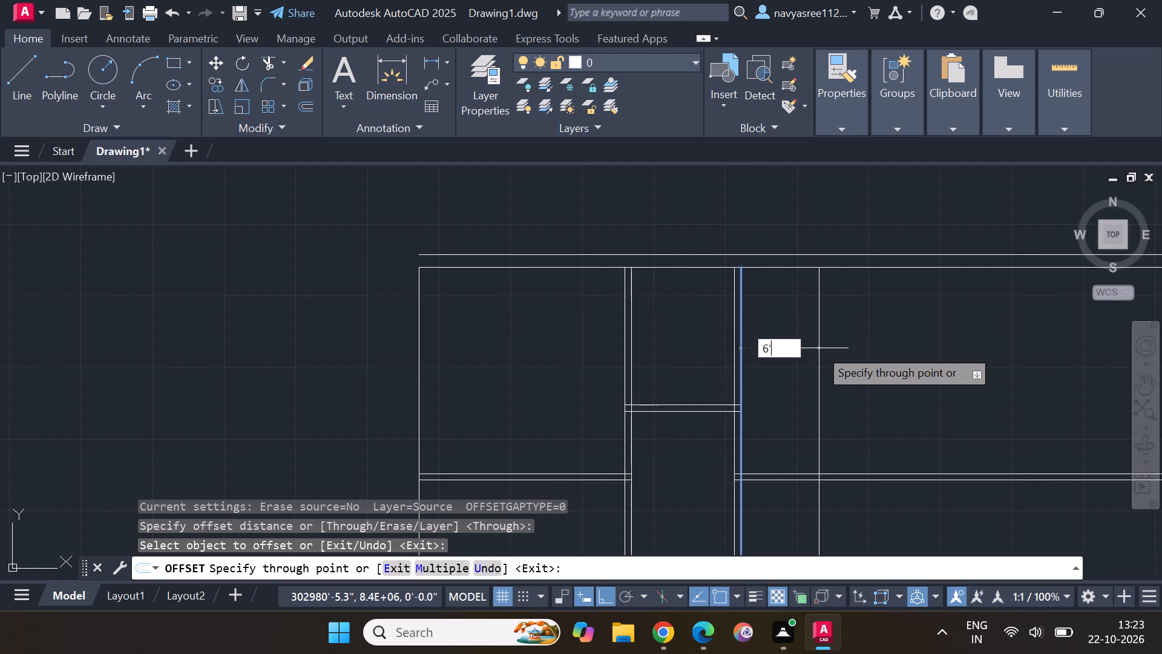
click(799, 265)
key(8)
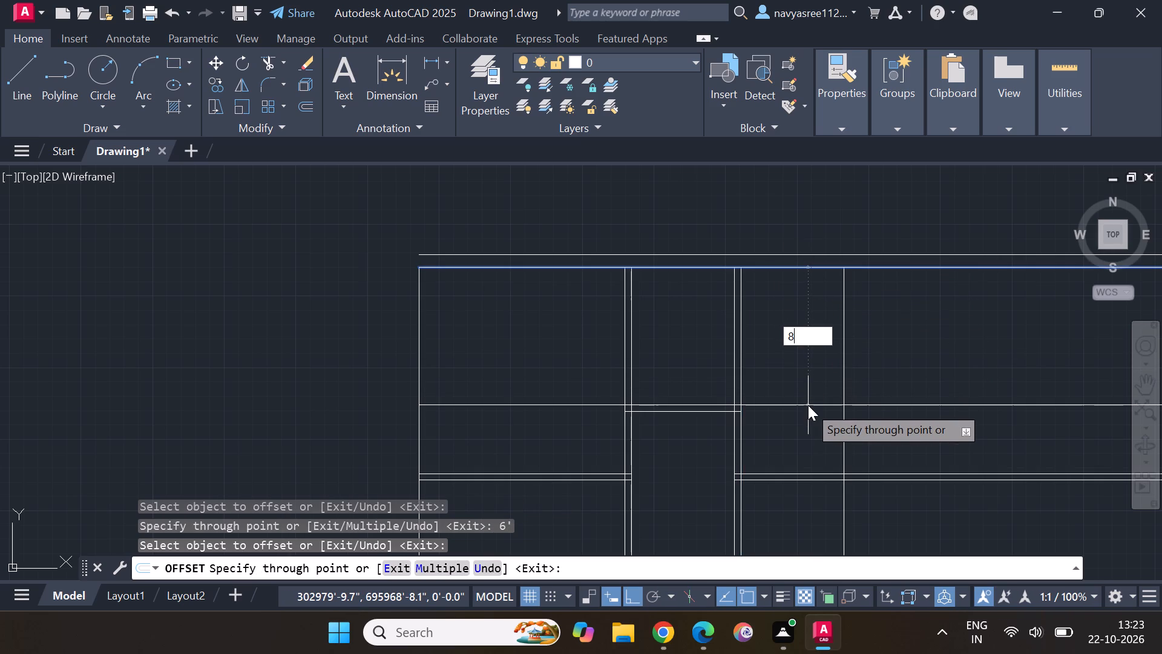
key(apostrophe)
key(Return)
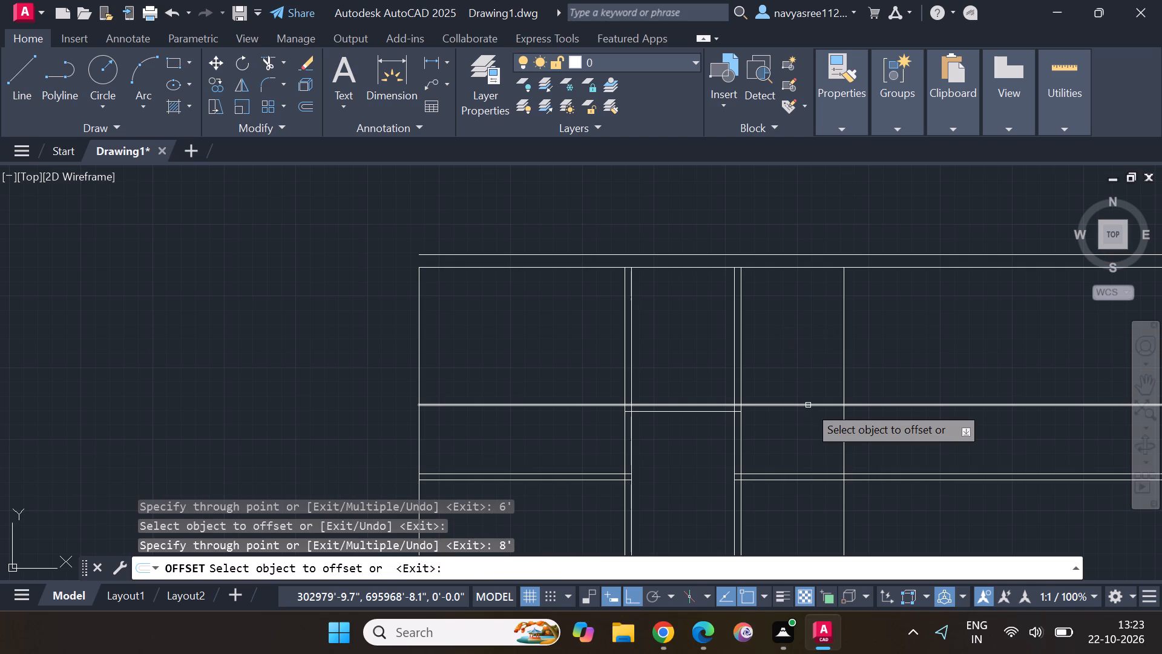
Offset the second small room's right line 4.5" to the right and its bottom line 4.5" downward to form double partition lines.
click(842, 357)
text(4.5")
key(Return)
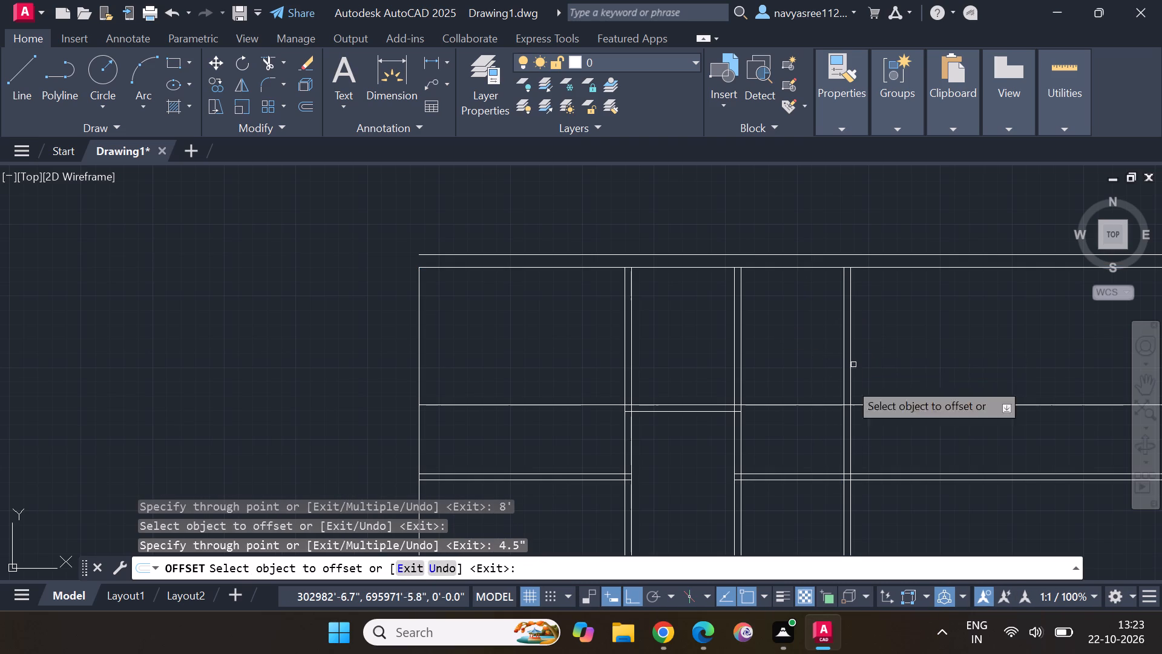
click(798, 403)
text(4.5")
key(Return)
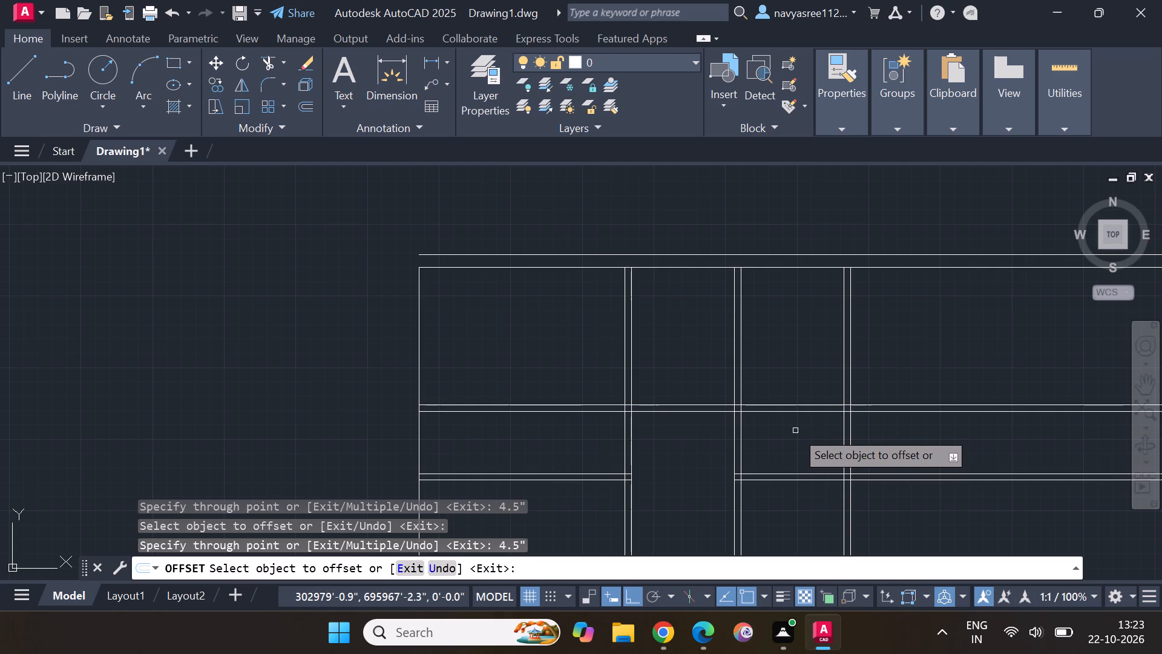
Offset the second small room's outer right partition line 11' to the right to set the next room's width.
click(851, 357)
text(11)
key(apostrophe)
key(Return)
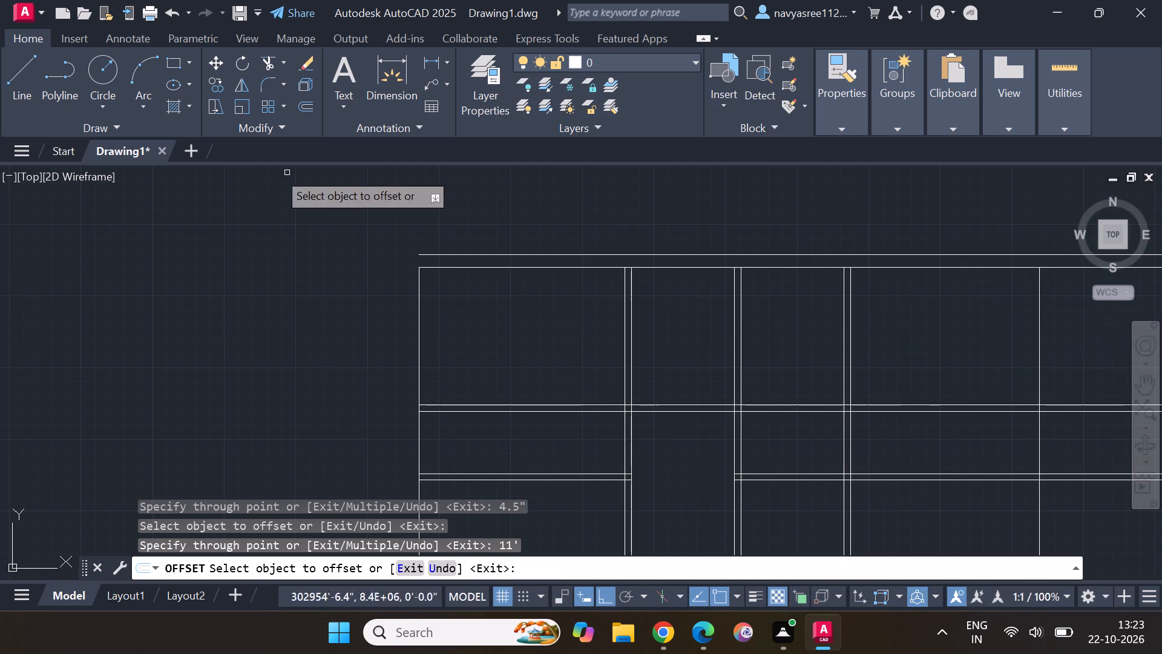
Trim the upper horizontal wall pair between the second small room's right partition and the 11' offset line.
click(266, 59)
drag(951, 358, 953, 430)
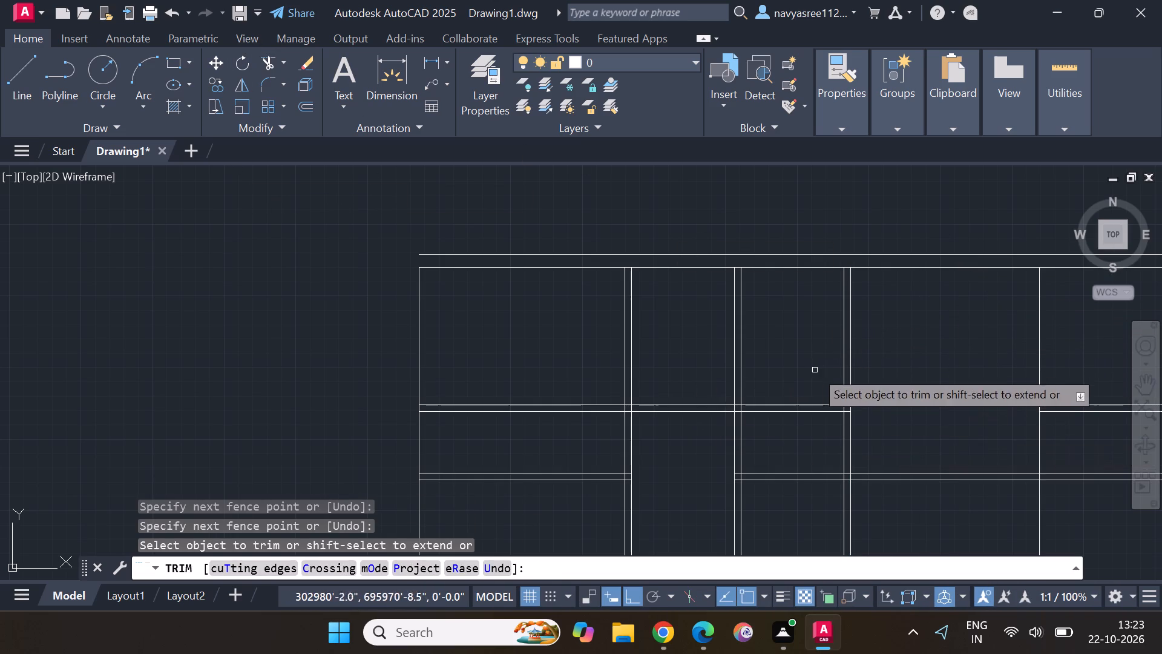
Offset the top wall's lower line 12' downward to set the 11' wide room's depth.
scroll(891, 354, down, 1)
middle_drag(888, 364, 724, 344)
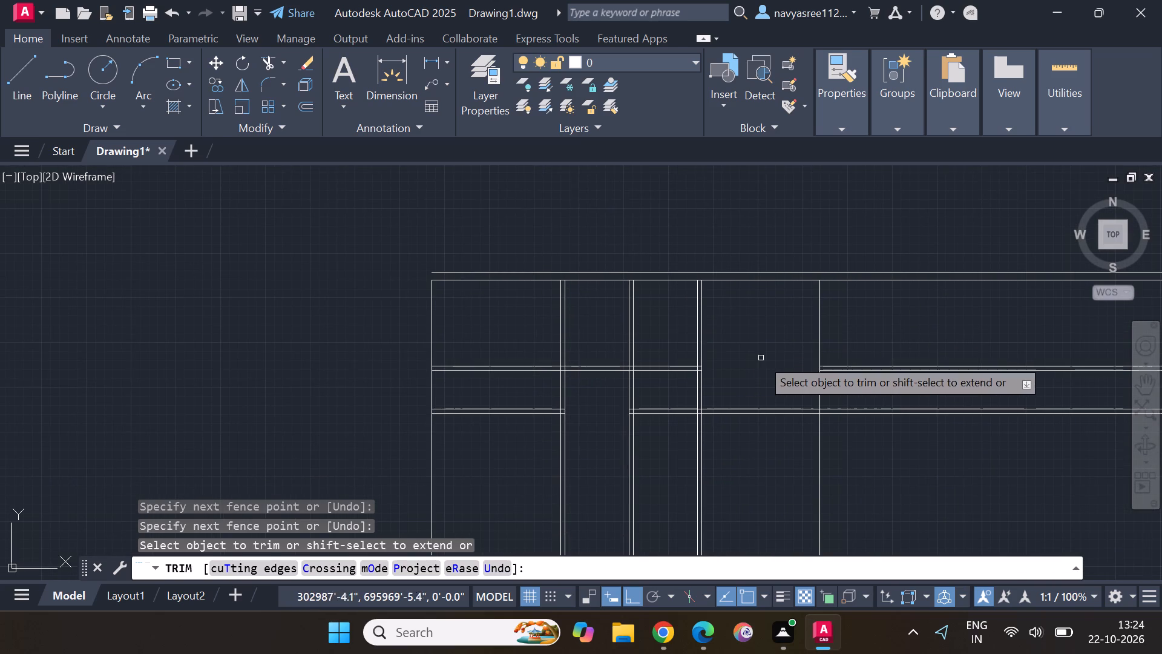
click(307, 107)
key(Return)
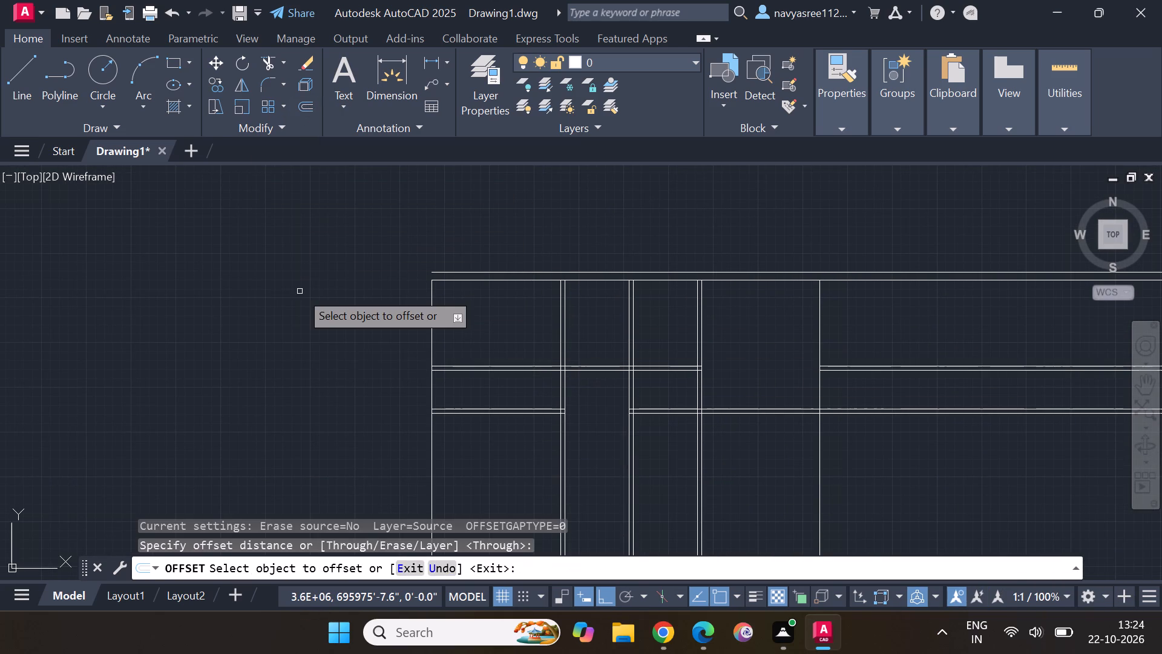
click(771, 279)
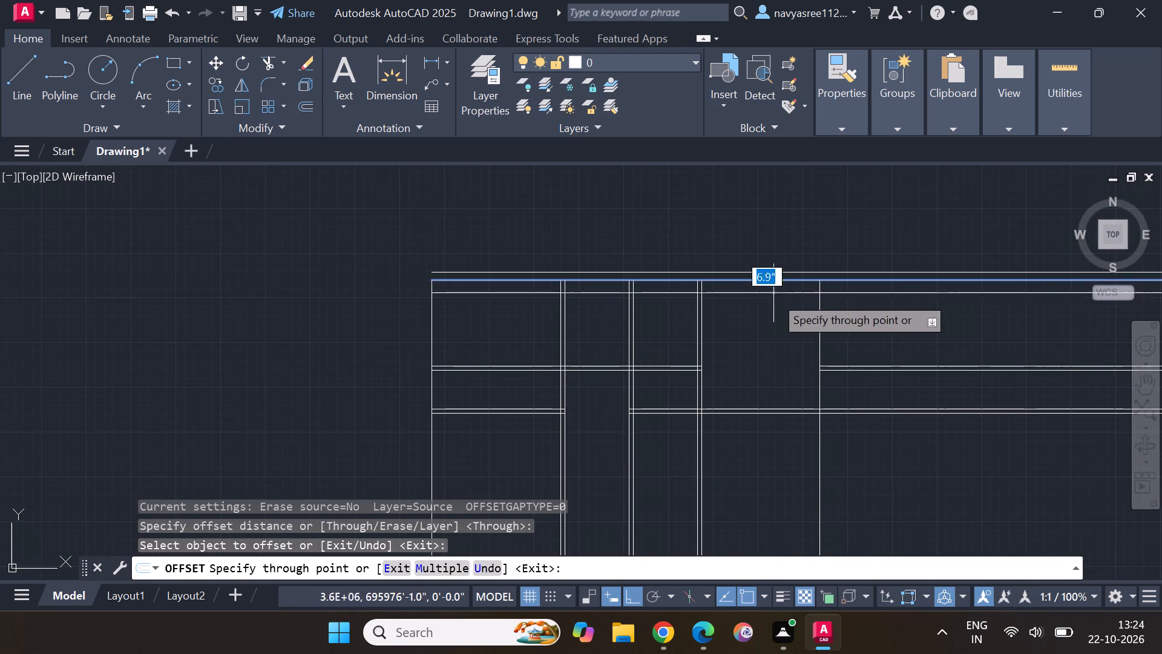
key(1)
key(2)
key(apostrophe)
key(Return)
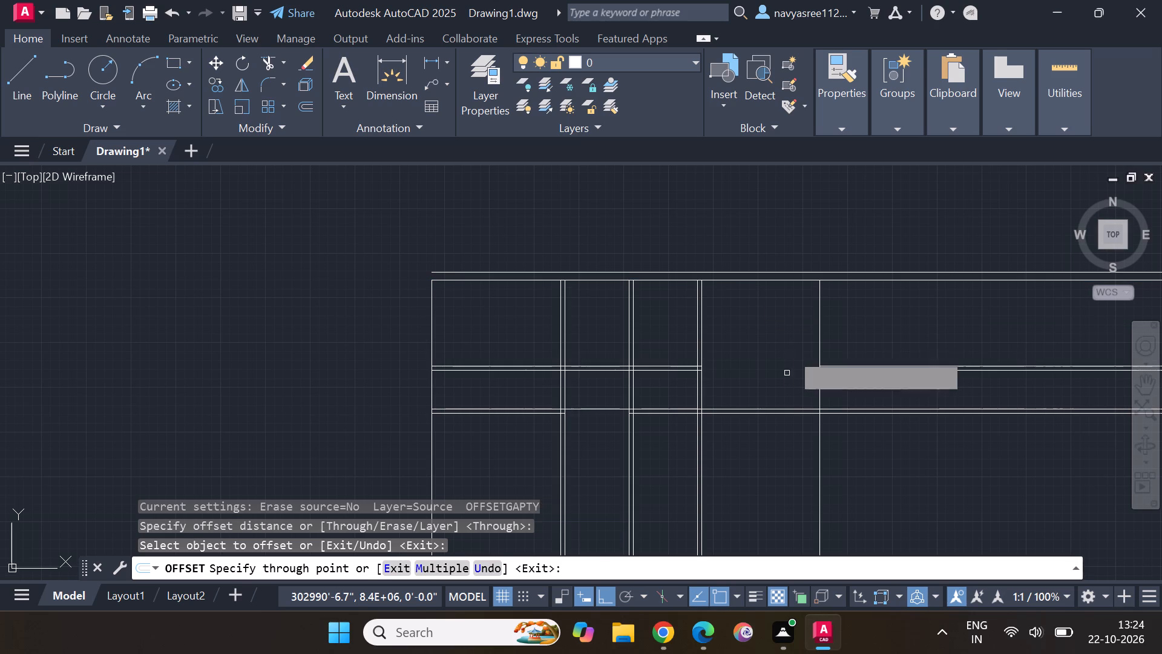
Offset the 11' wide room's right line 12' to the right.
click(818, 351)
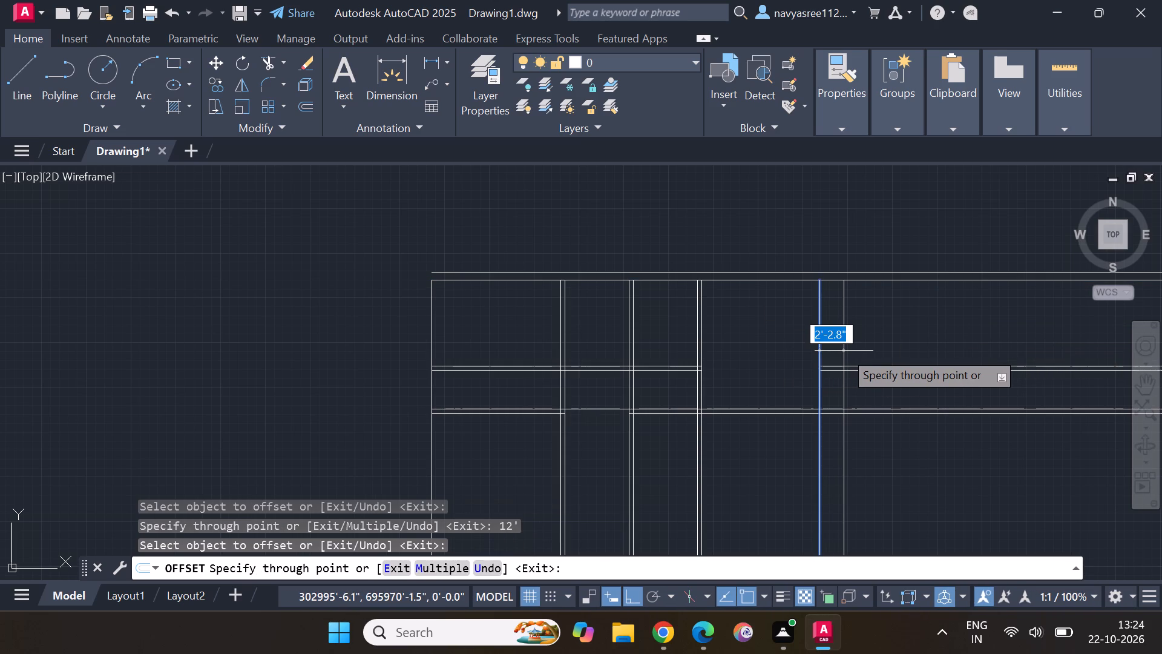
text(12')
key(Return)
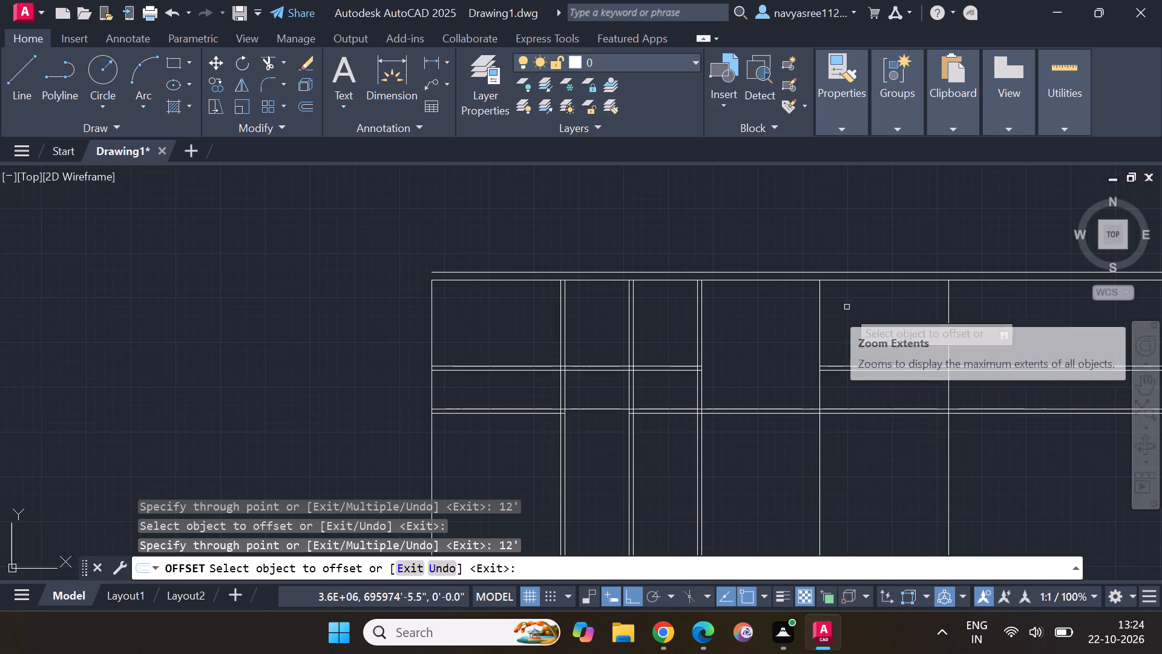
Offset the 11' wide room's right line 4.5" to the right to form its double partition wall.
click(822, 332)
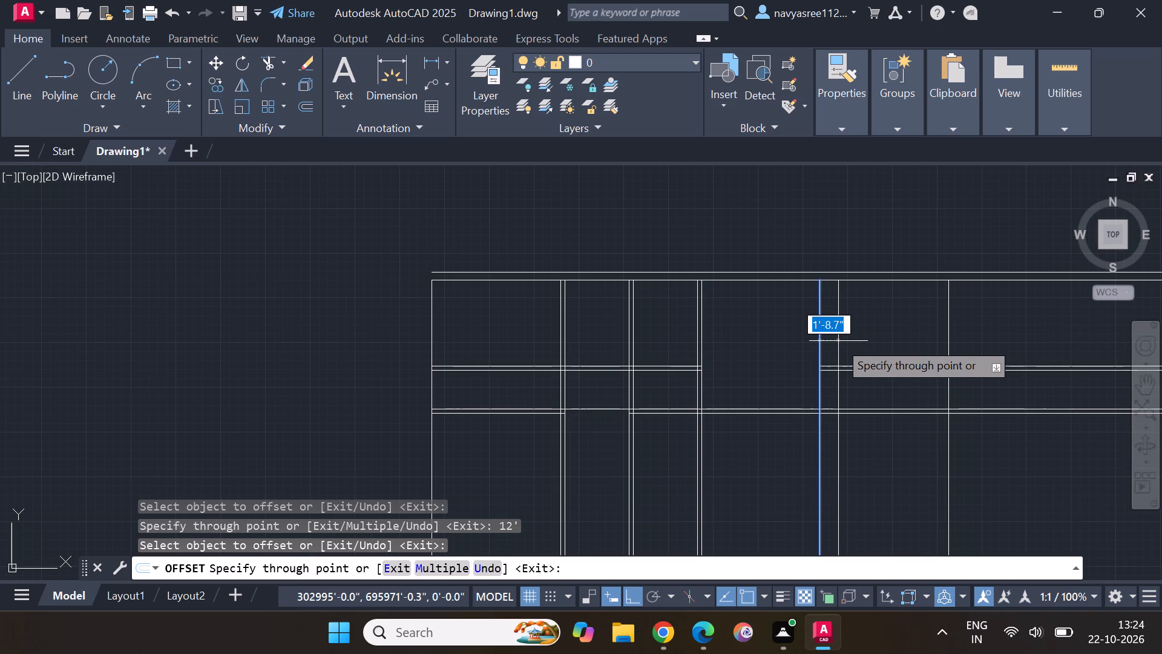
text(4.)
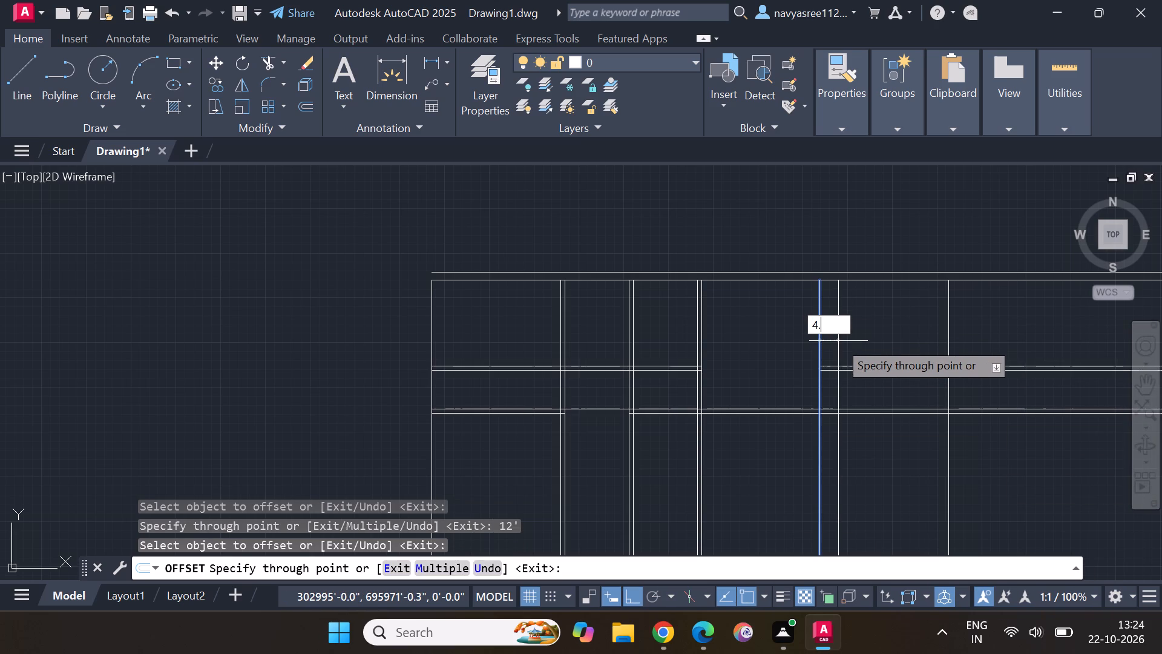
key(5)
key(shift+quotedbl)
key(Return)
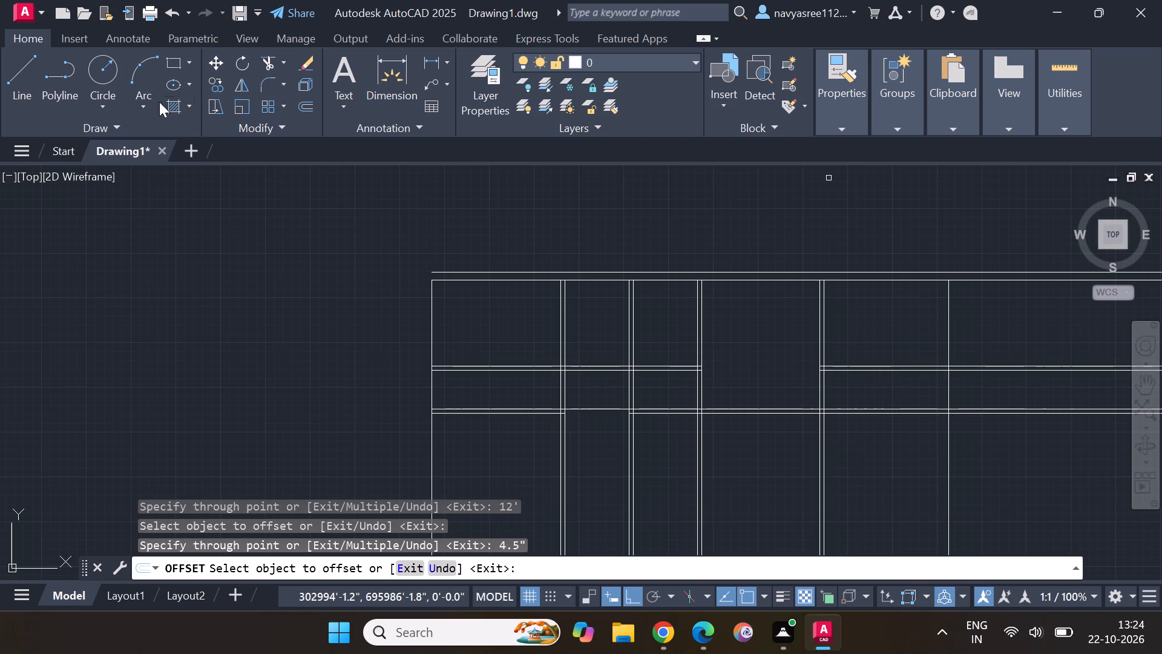
Trim away the 12' offset vertical line and both horizontal wall pairs extending right of the 11' wide room's right partition.
click(268, 65)
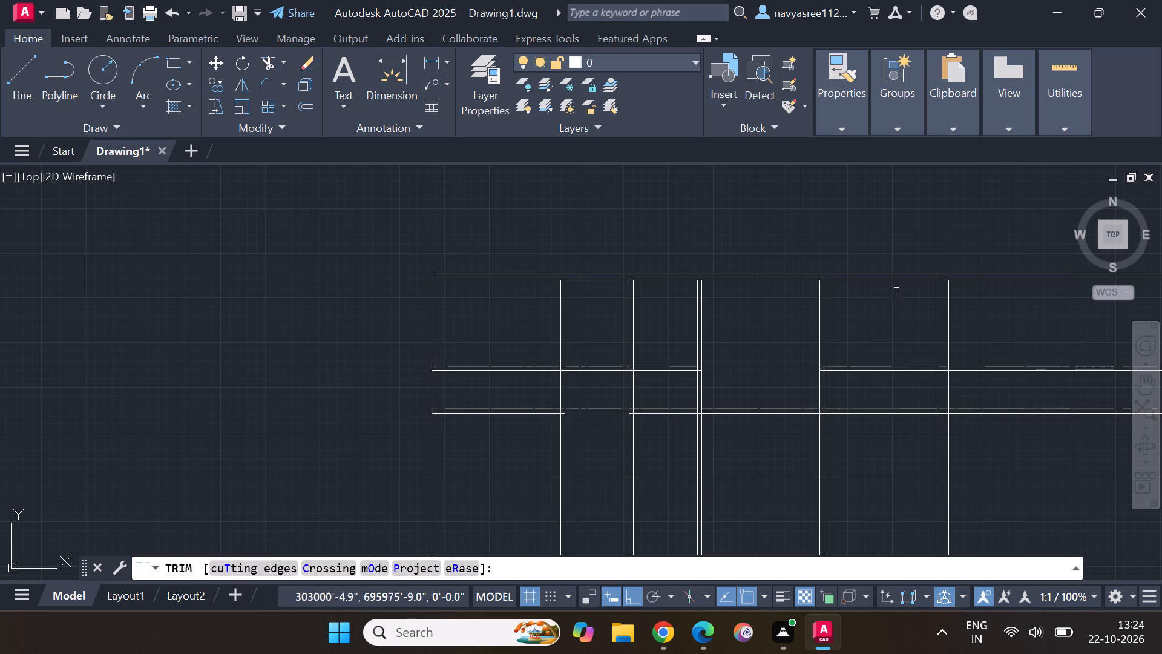
drag(870, 321, 870, 391)
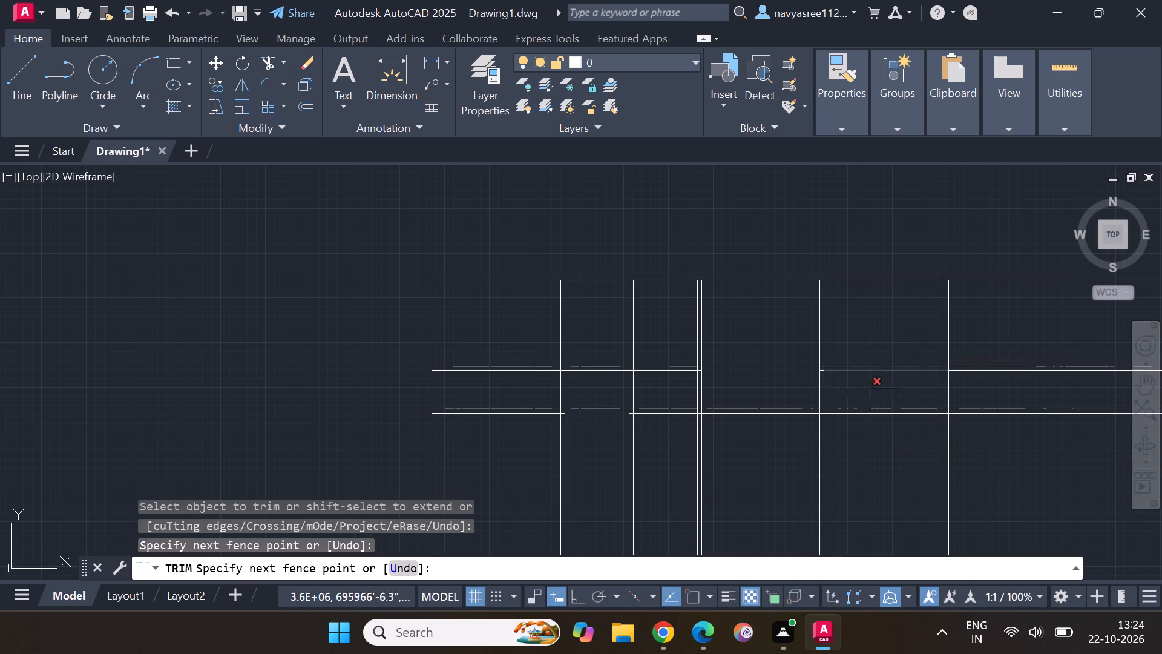
drag(870, 391, 870, 393)
drag(901, 367, 952, 348)
drag(982, 326, 1000, 374)
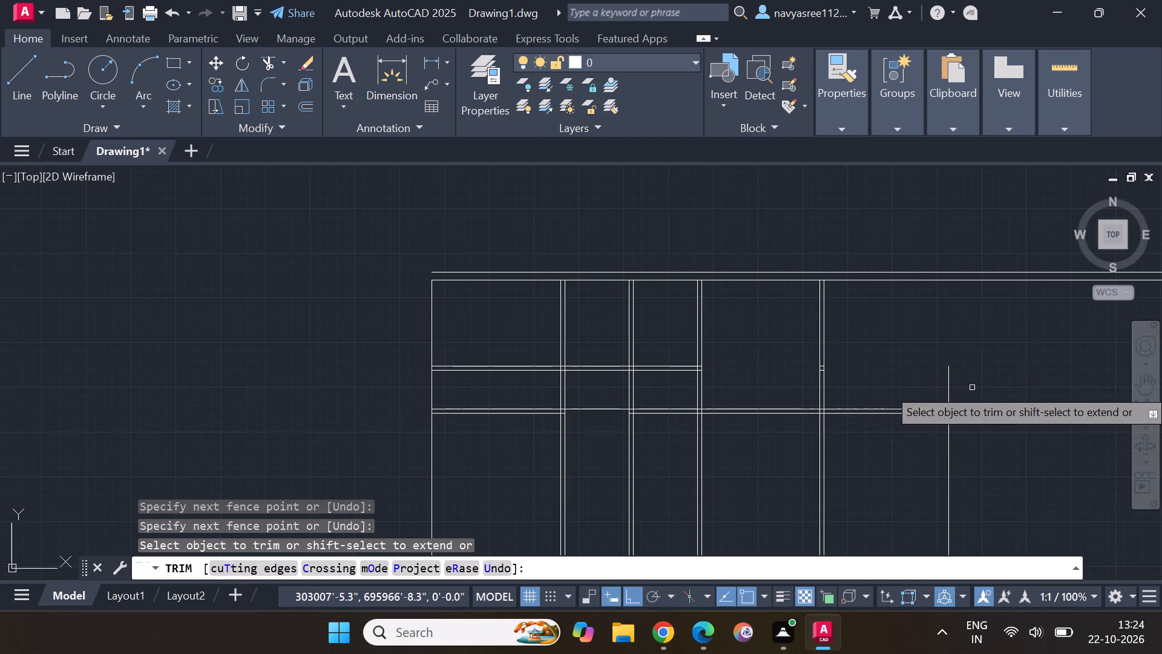
drag(923, 390, 960, 378)
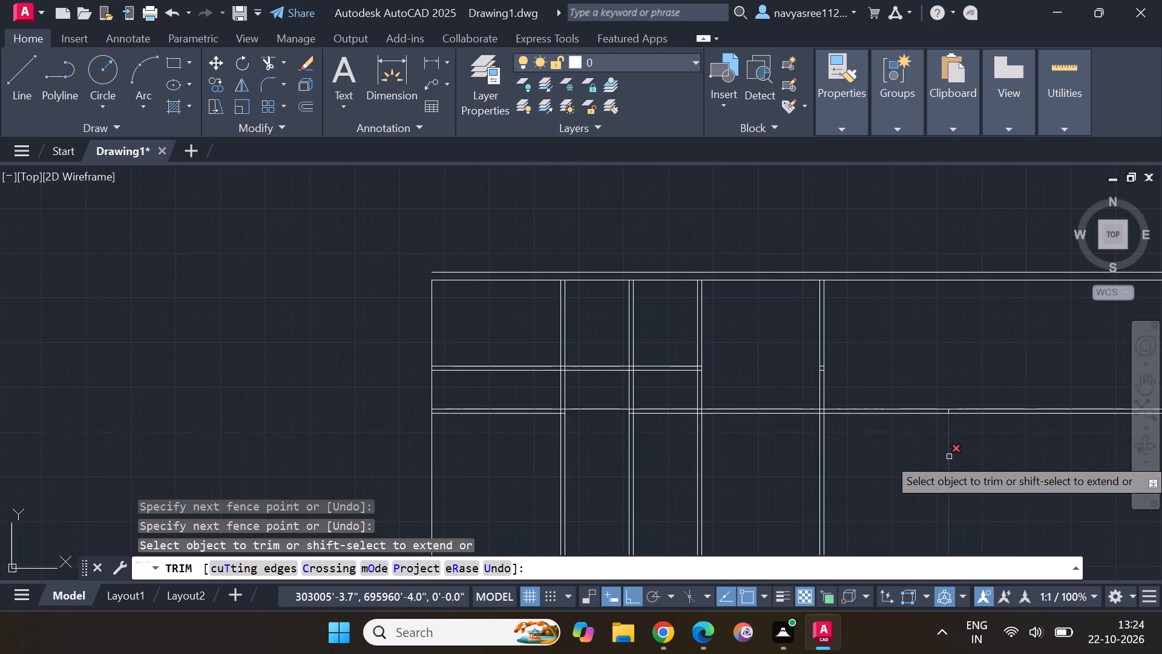
click(949, 457)
drag(1014, 379, 1021, 430)
drag(921, 387, 921, 417)
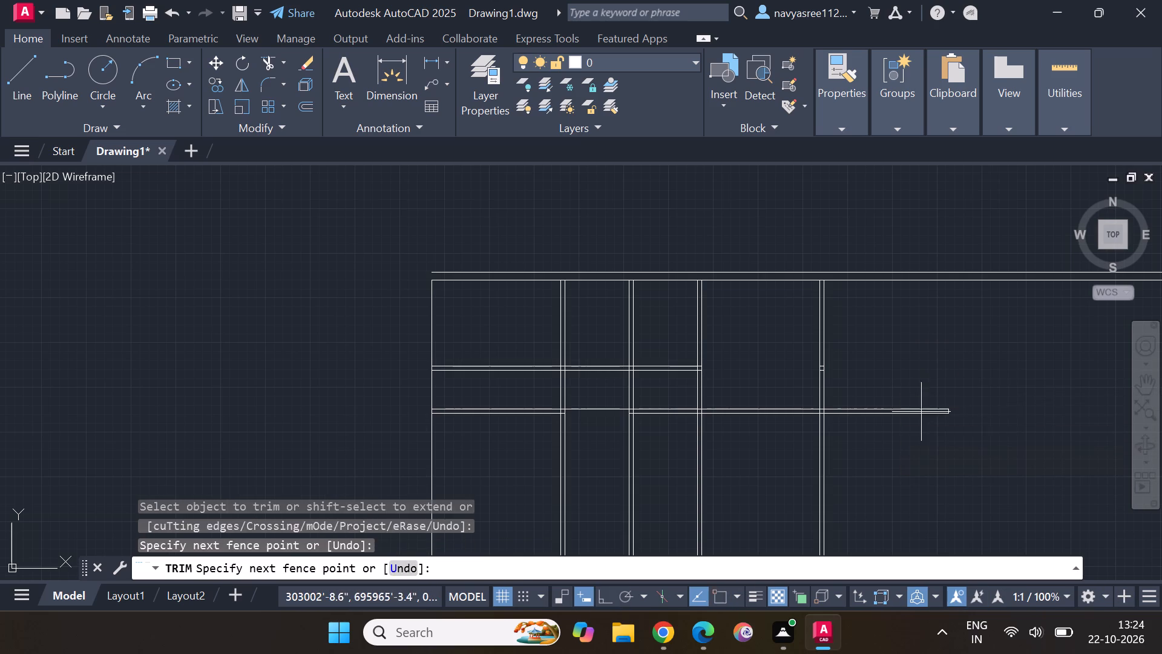
drag(921, 417, 920, 428)
click(950, 411)
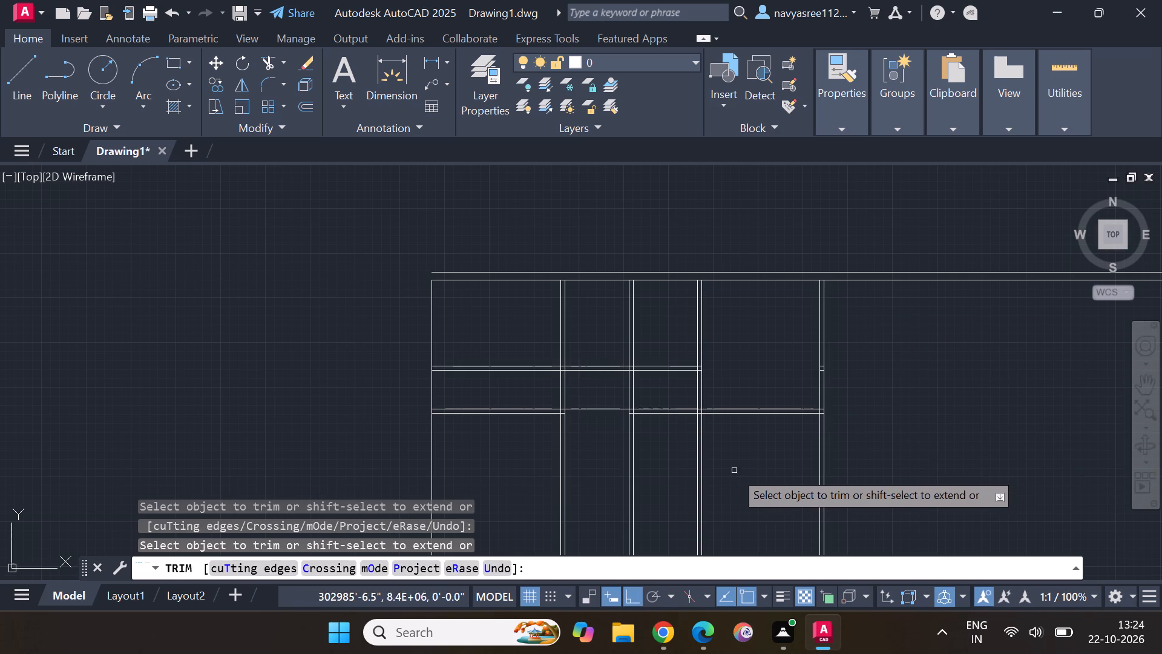
Trim the lower horizontal wall lines below both small rooms, between their vertical partitions.
middle_drag(739, 461, 788, 425)
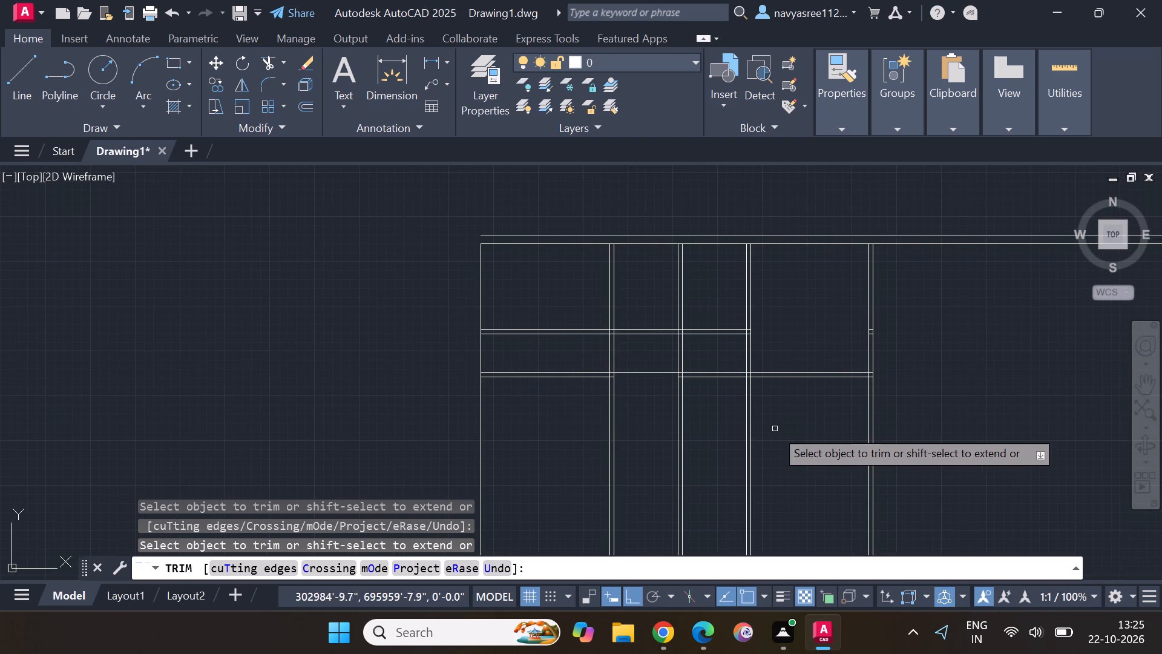
drag(638, 364, 638, 388)
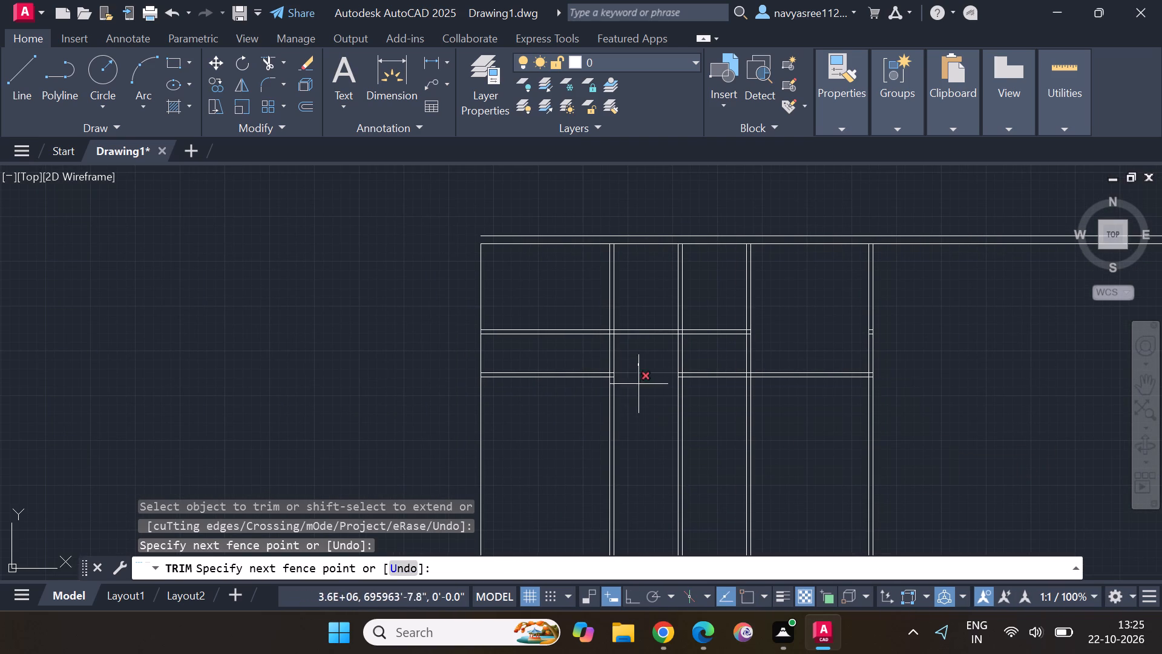
drag(638, 388, 638, 400)
drag(704, 354, 715, 398)
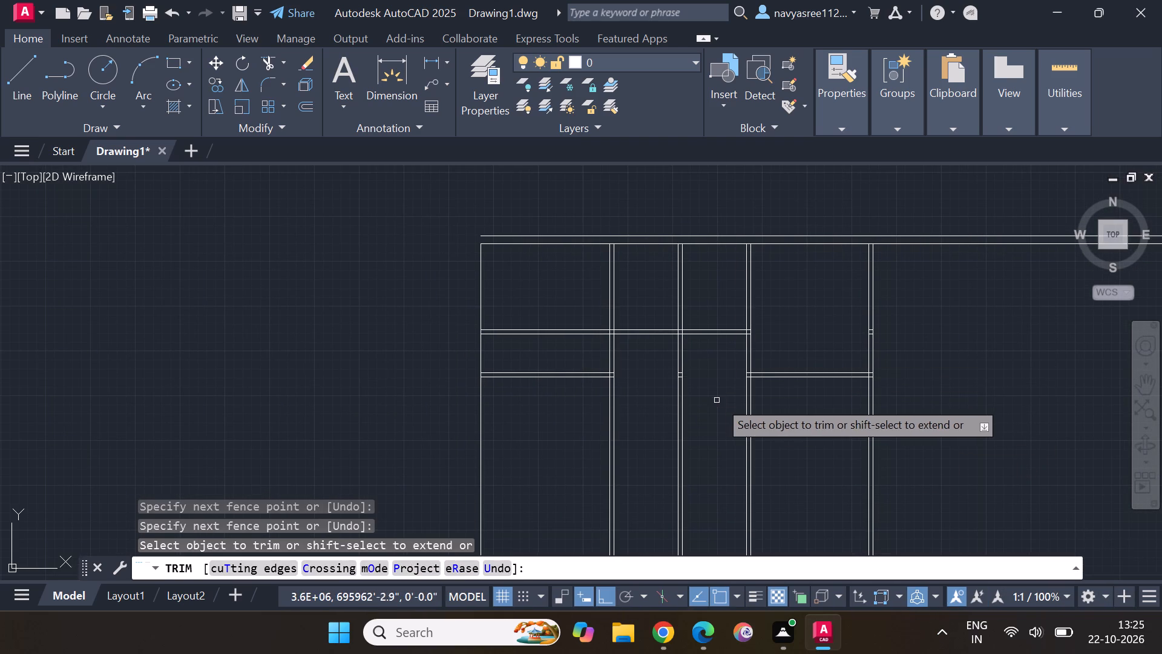
Trim the leftover horizontal segments inside the 11' wide room's right partition at the upper and lower wall levels.
scroll(871, 312, up, 5)
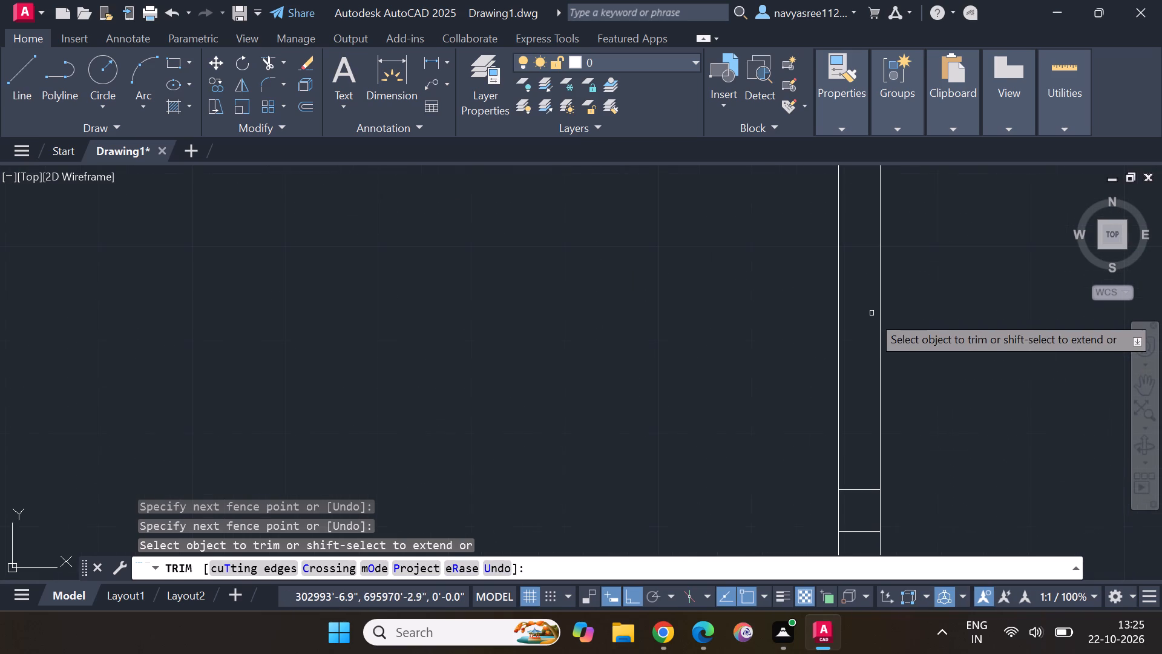
middle_drag(895, 487, 900, 326)
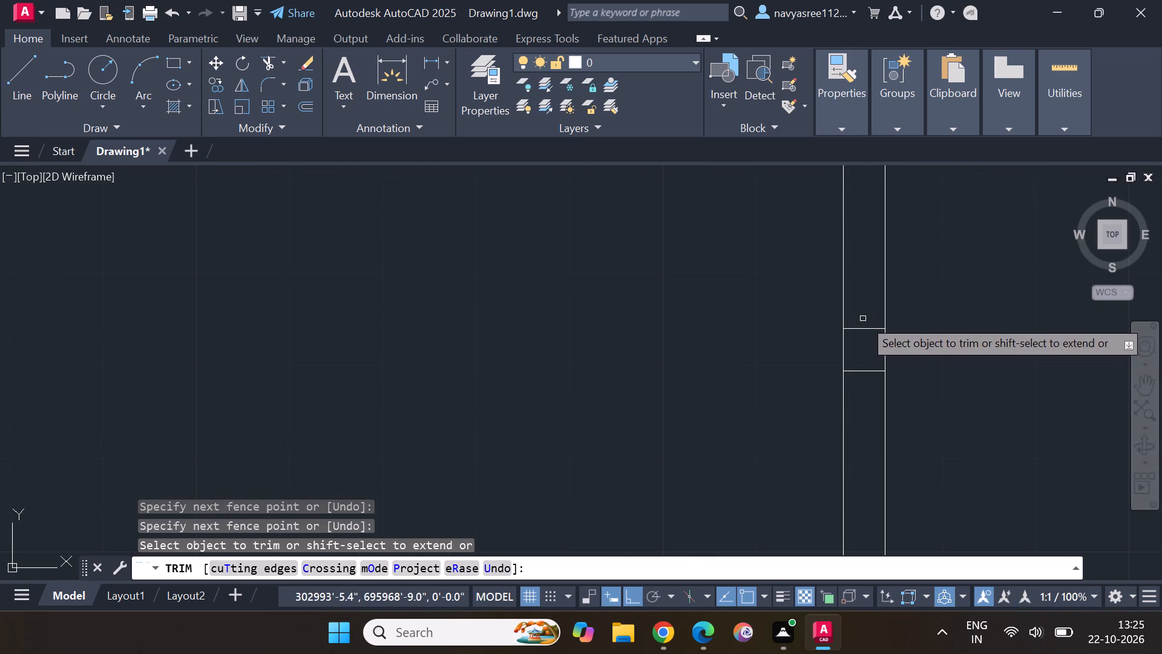
drag(868, 308, 868, 400)
scroll(870, 414, down, 4)
scroll(847, 492, up, 4)
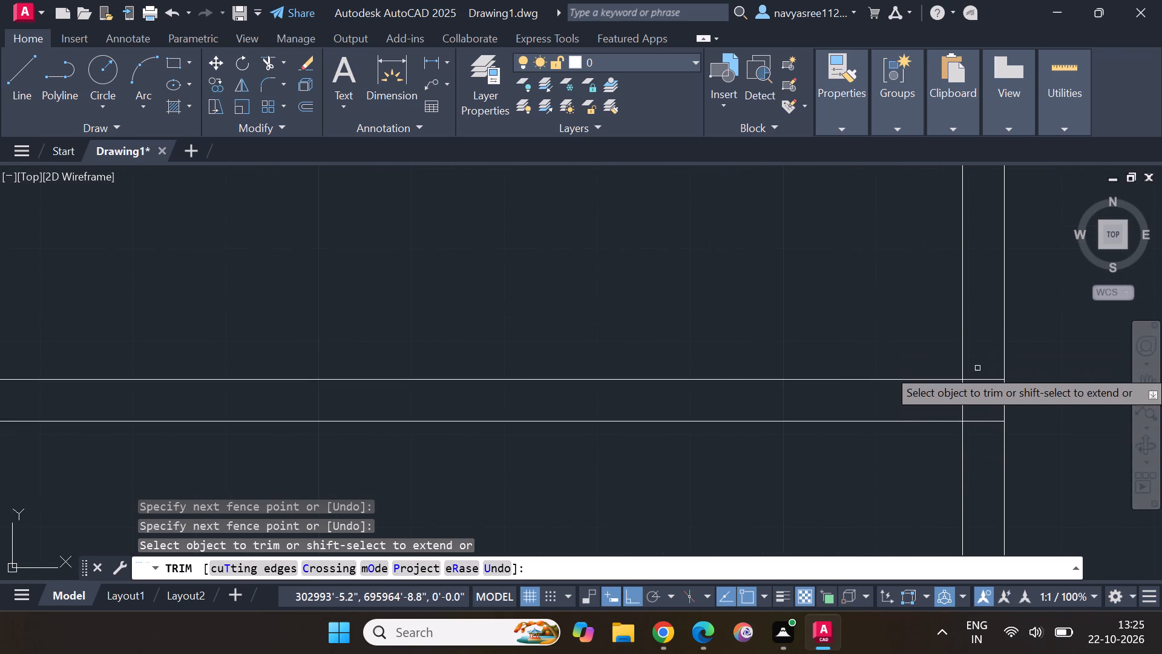
drag(976, 366, 994, 446)
scroll(942, 484, down, 4)
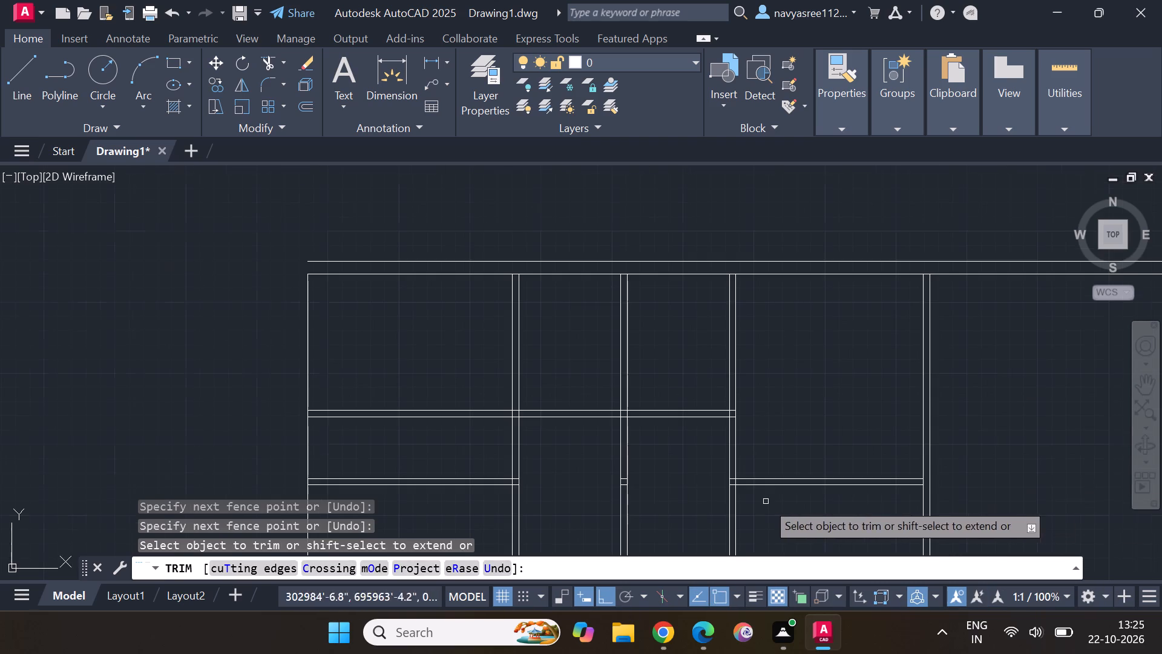
Trim the lower wall's horizontal segments inside the partition between the second small room and the 11' wide room.
middle_drag(754, 512, 864, 494)
scroll(853, 483, up, 4)
scroll(781, 393, up, 2)
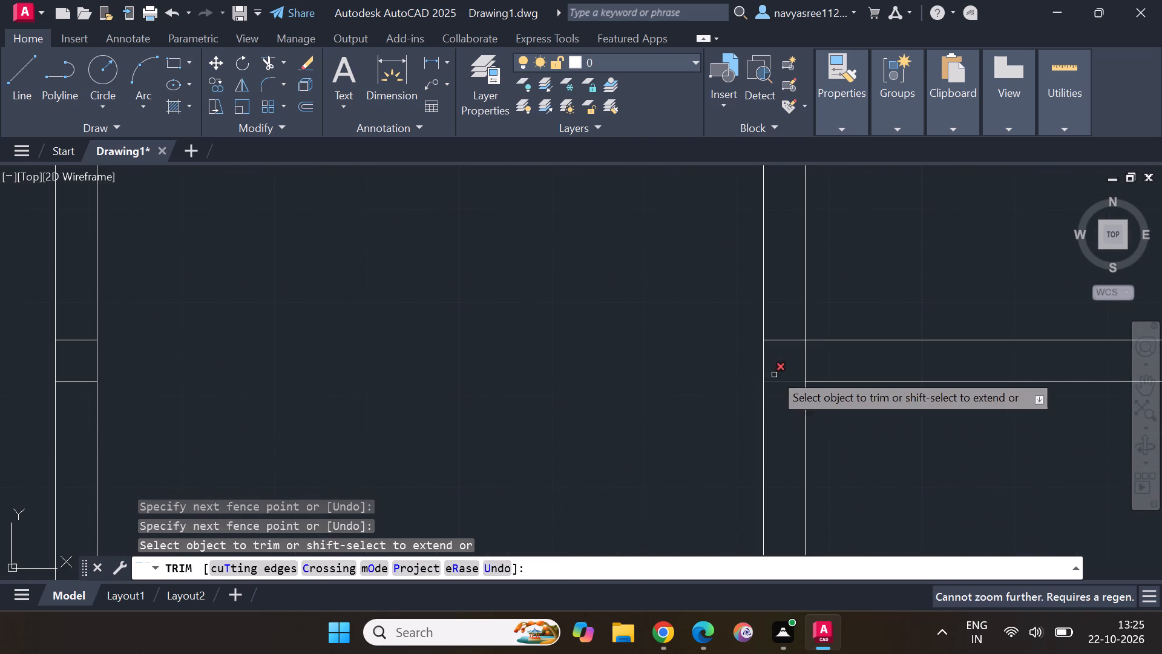
drag(781, 320, 787, 408)
scroll(786, 409, down, 3)
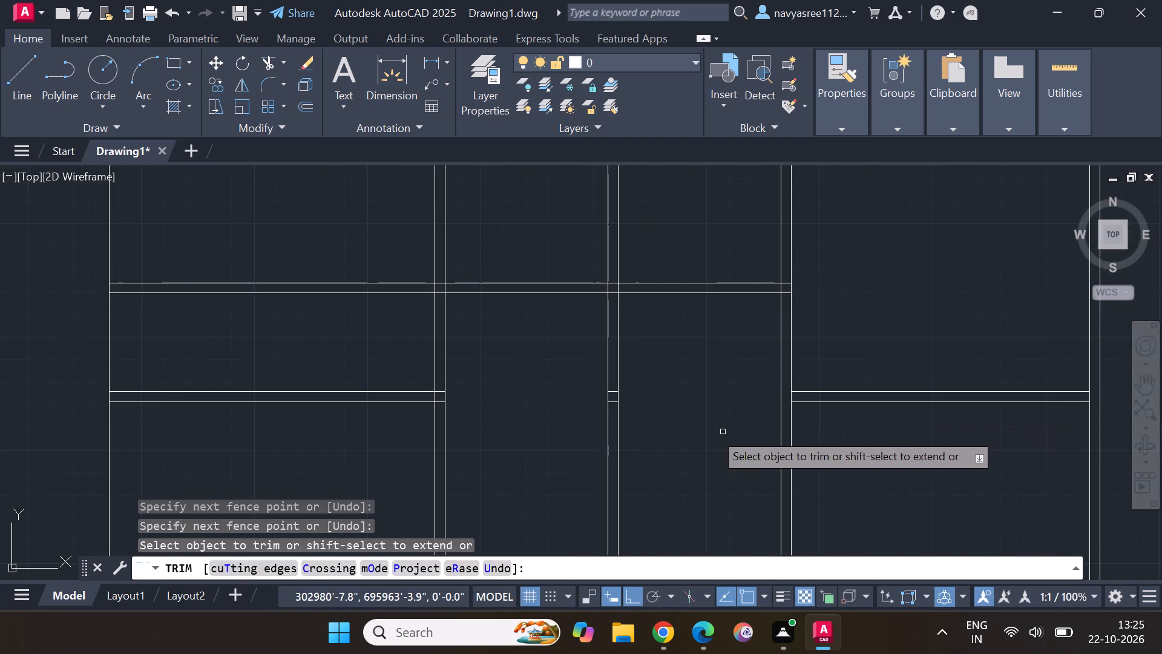
Trim the lower wall's leftover horizontal segments inside the partitions on both sides of the first small room.
middle_drag(662, 431, 857, 404)
scroll(847, 405, up, 3)
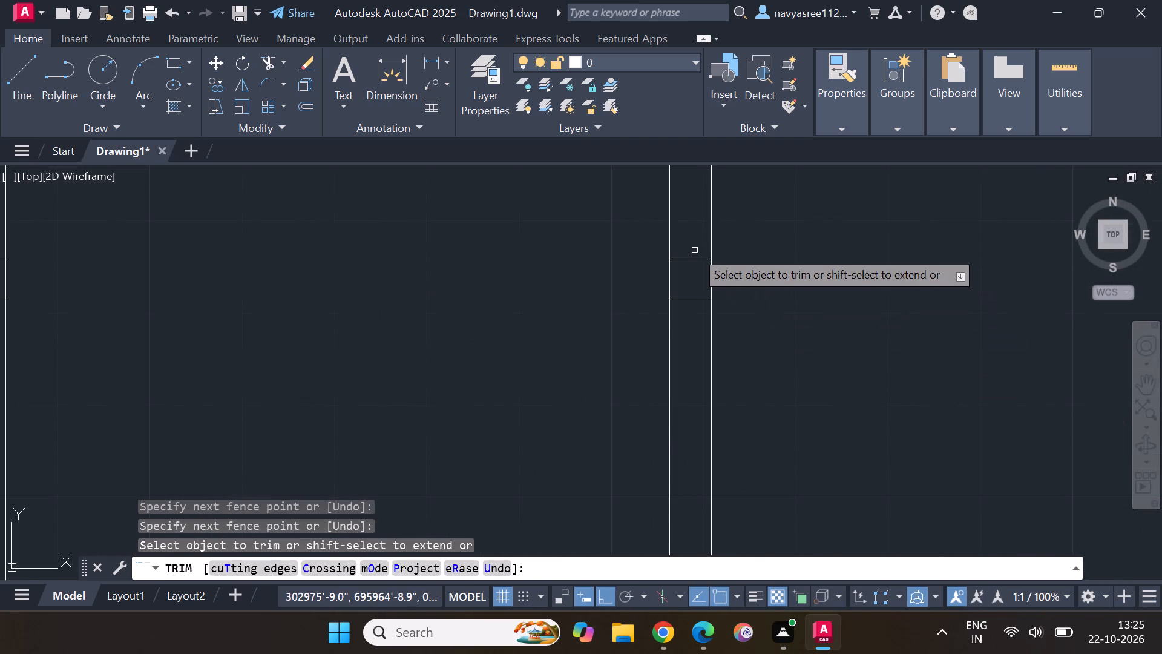
drag(691, 249, 681, 337)
scroll(479, 358, down, 4)
middle_drag(415, 366, 413, 366)
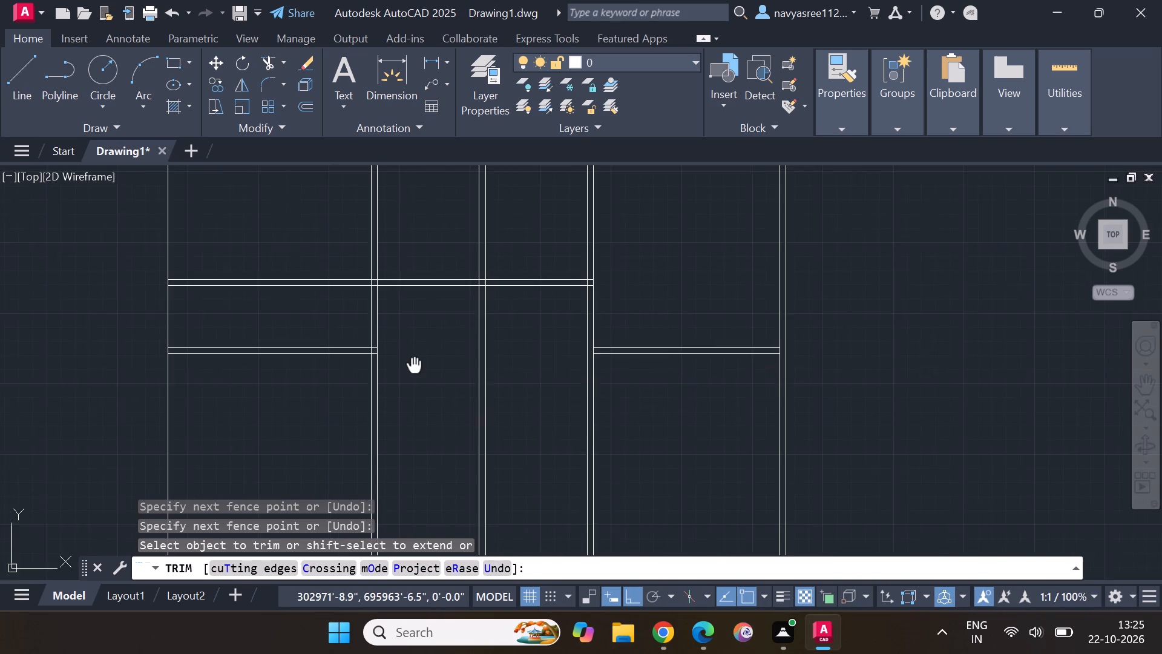
middle_drag(413, 366, 769, 413)
scroll(755, 415, up, 4)
scroll(642, 363, up, 1)
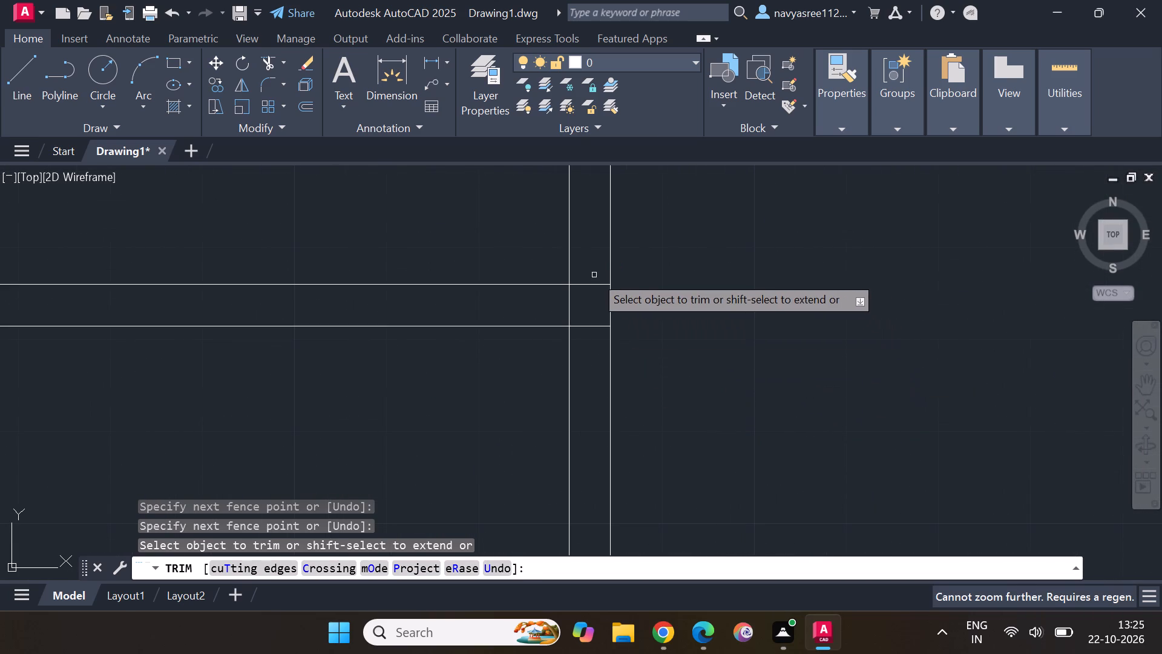
drag(589, 276, 592, 354)
Trim the upper horizontal wall pair crossing the leftmost room, between the outer wall line and its partition.
scroll(583, 329, down, 4)
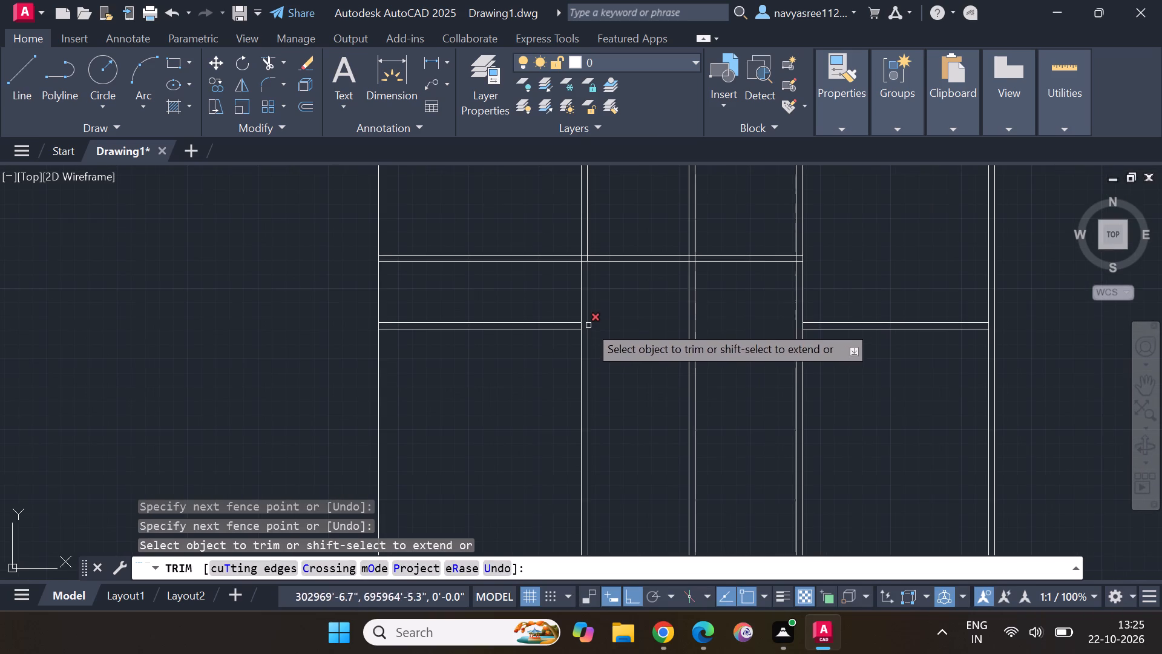
middle_drag(617, 291, 615, 413)
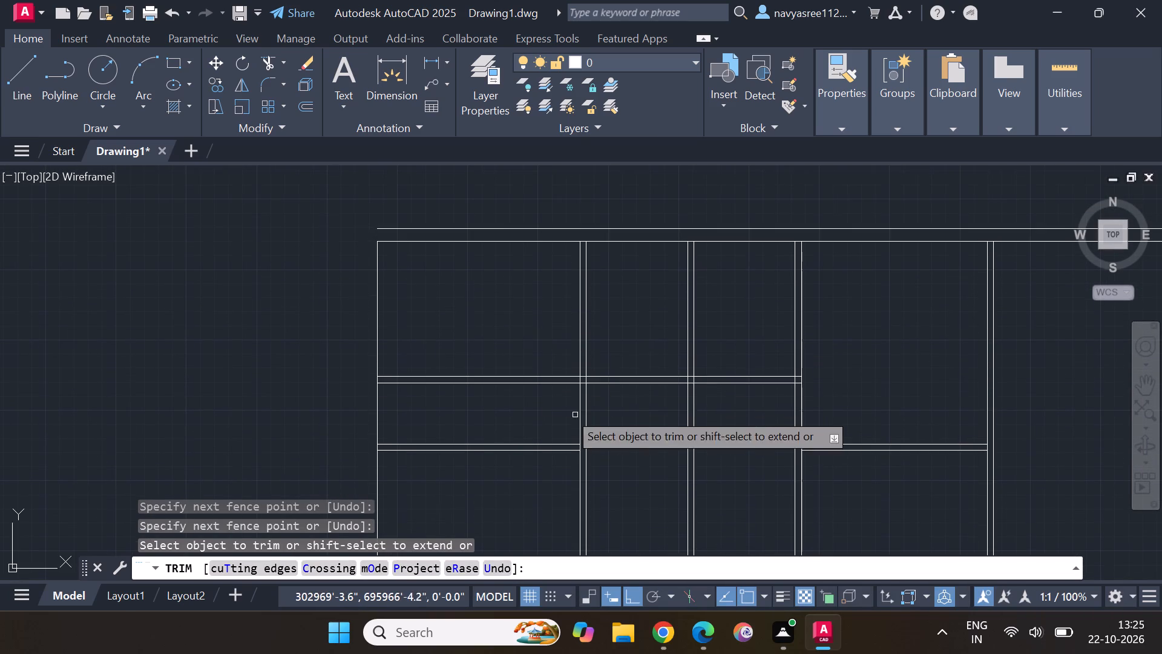
drag(523, 320, 529, 406)
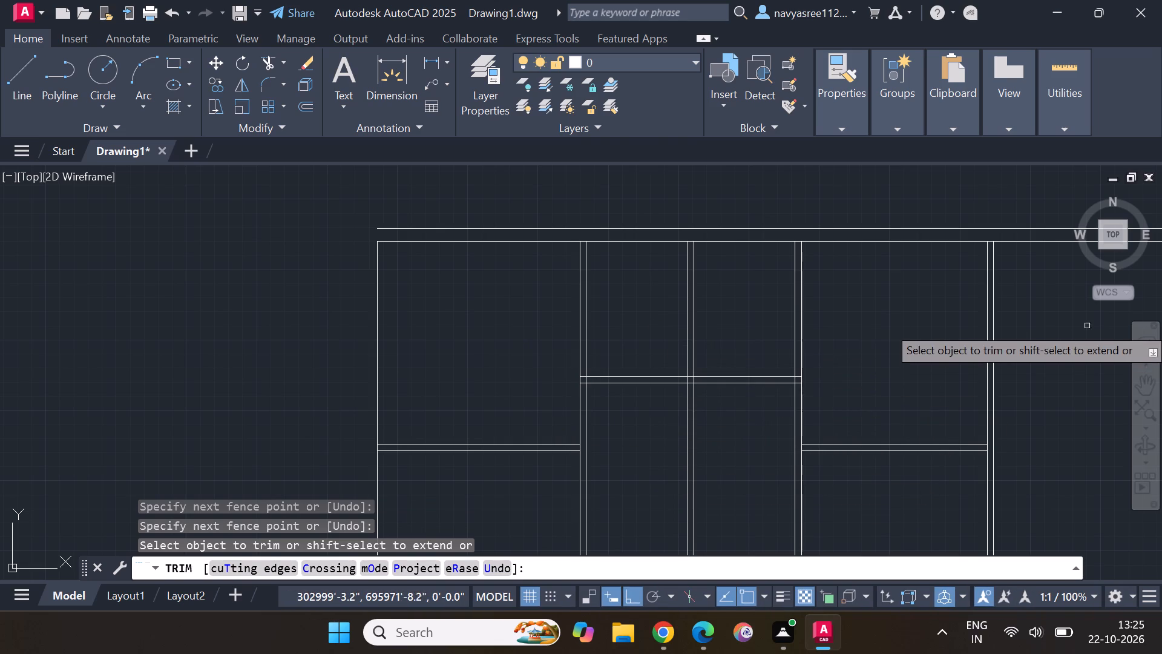
middle_drag(1071, 336, 788, 294)
scroll(784, 282, down, 4)
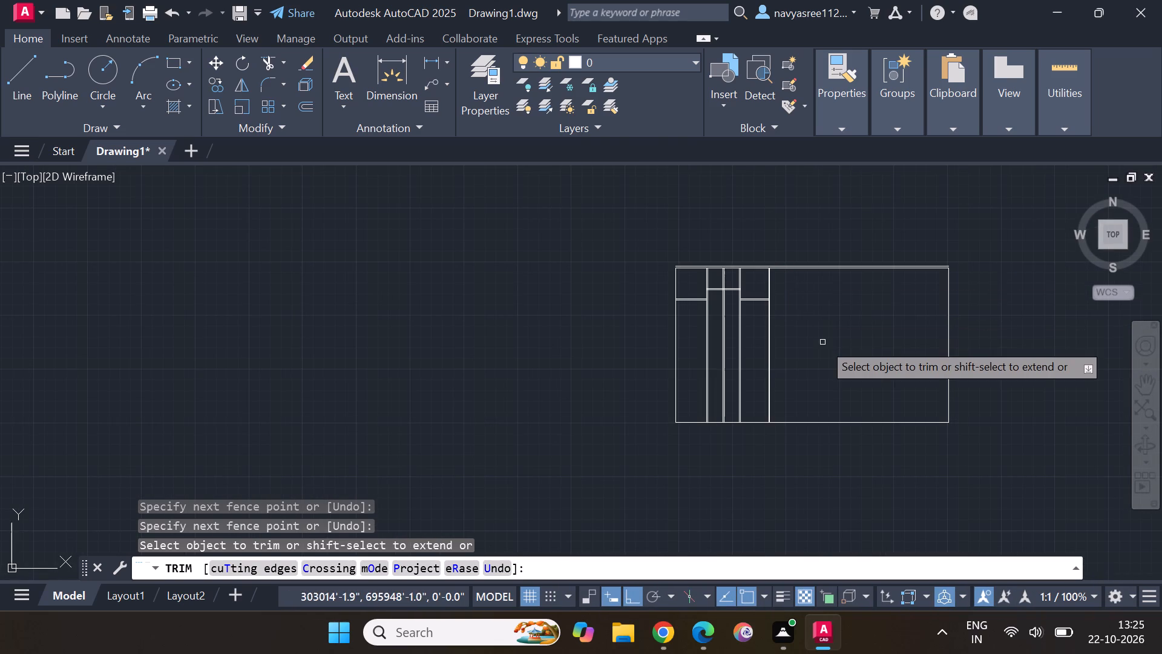
scroll(822, 337, up, 2)
scroll(795, 369, down, 1)
key(Escape)
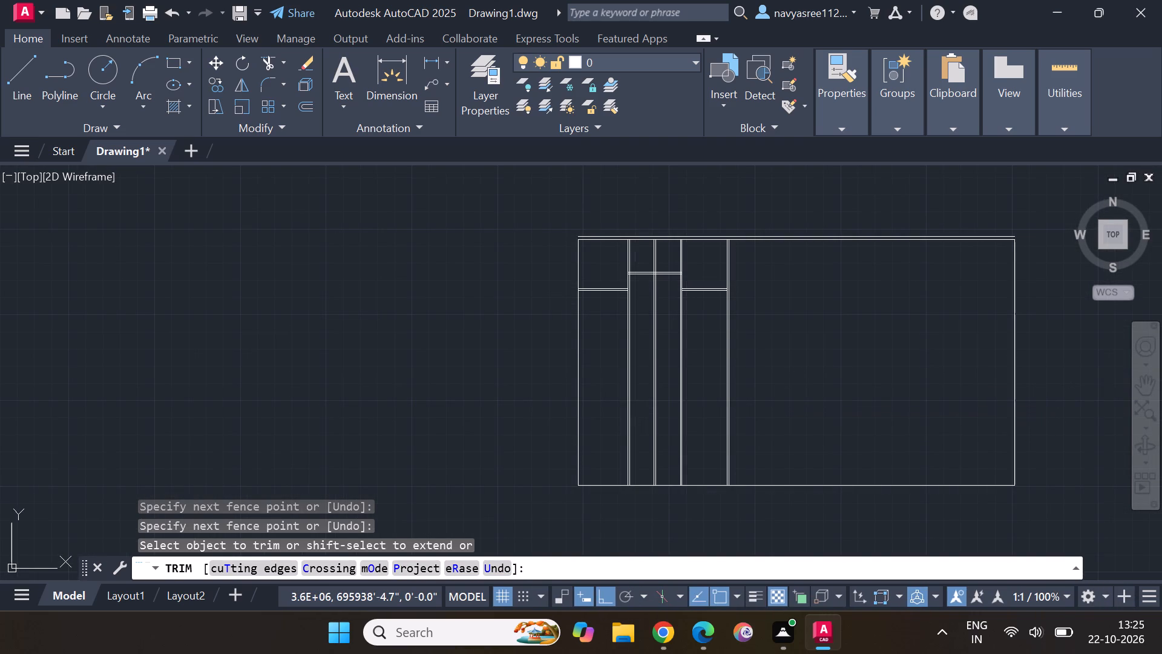
Stretch both lines of the 11' wide room's right partition up 9" to the outer top wall line.
scroll(612, 239, down, 1)
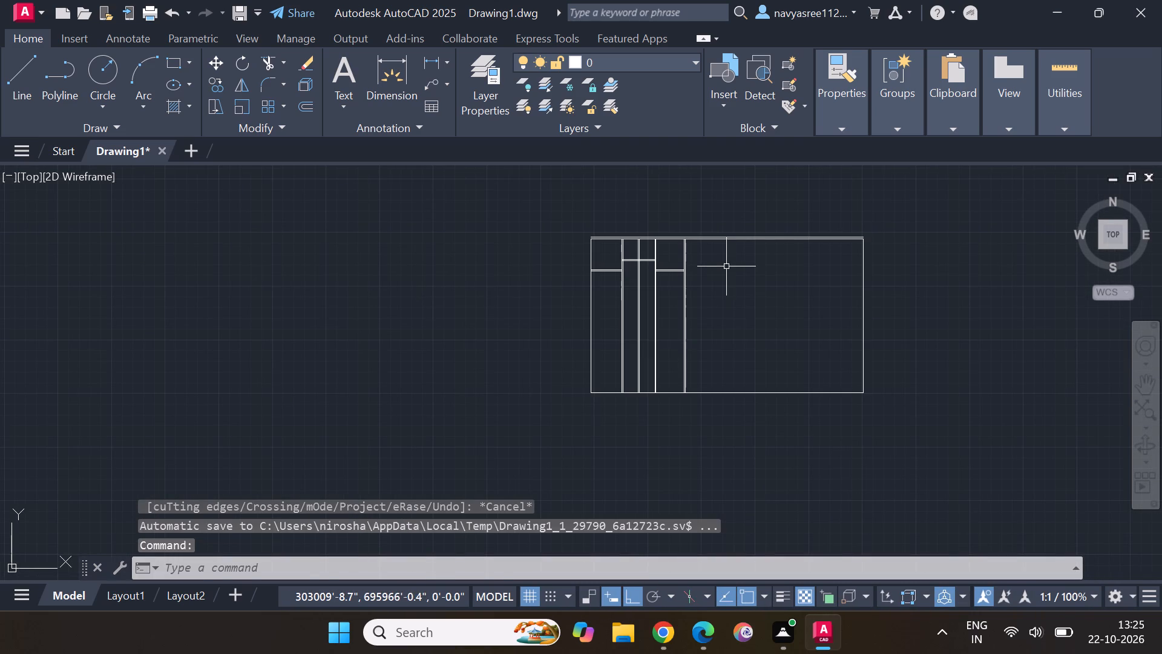
drag(726, 266, 729, 331)
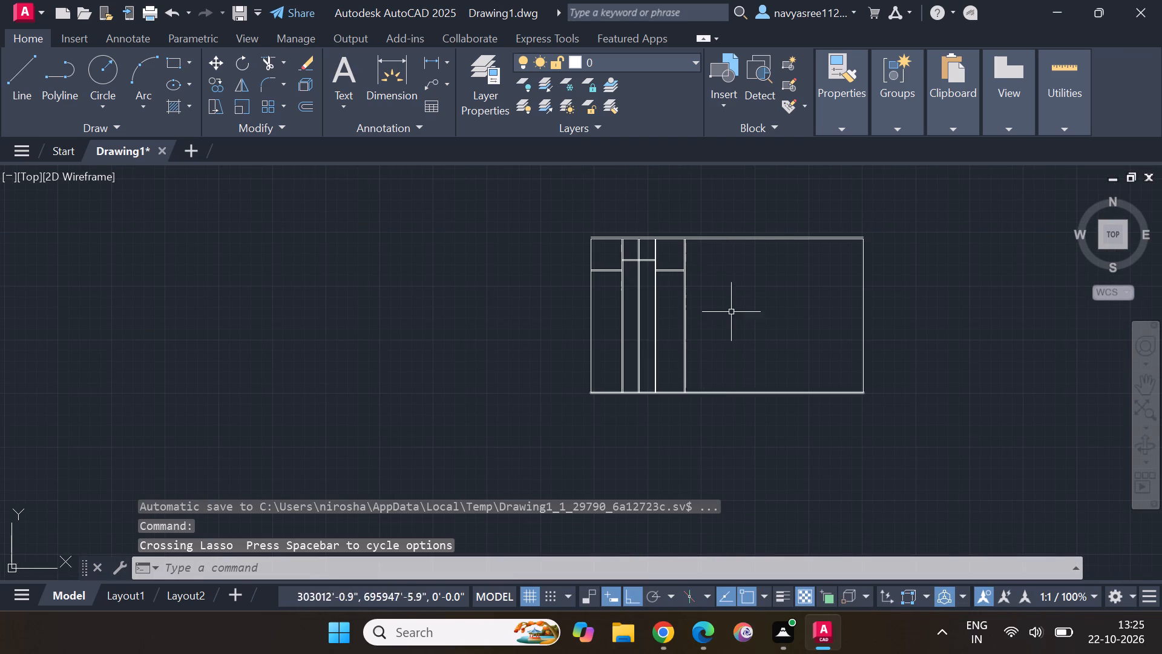
middle_drag(730, 308, 748, 375)
scroll(714, 315, up, 3)
scroll(691, 260, up, 3)
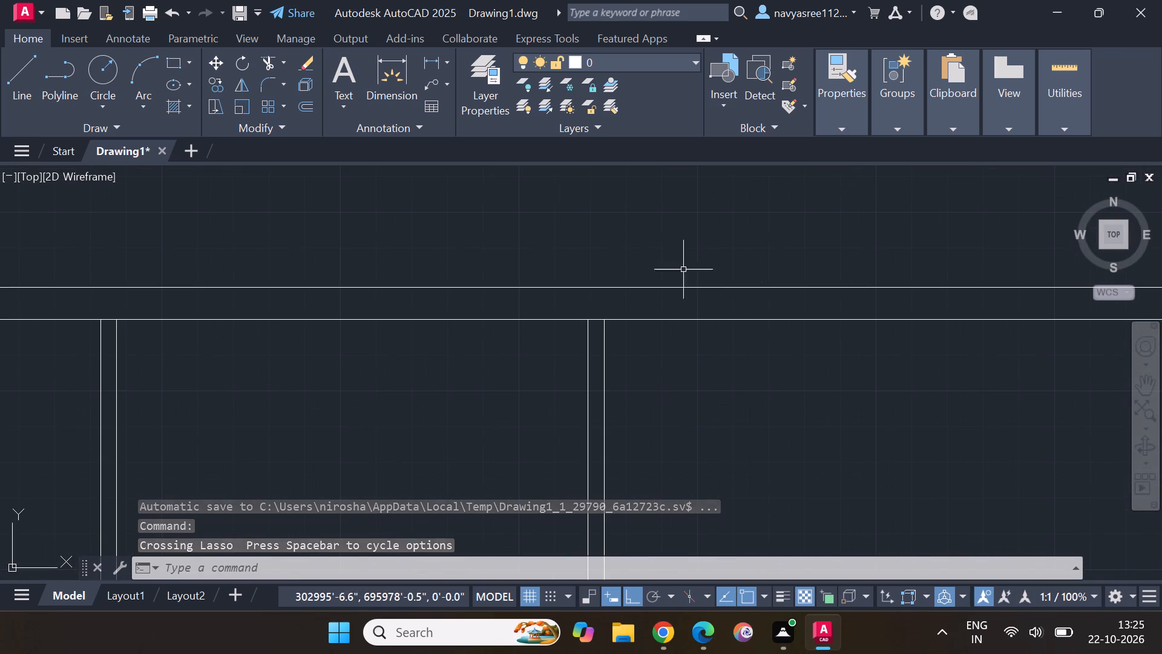
click(589, 343)
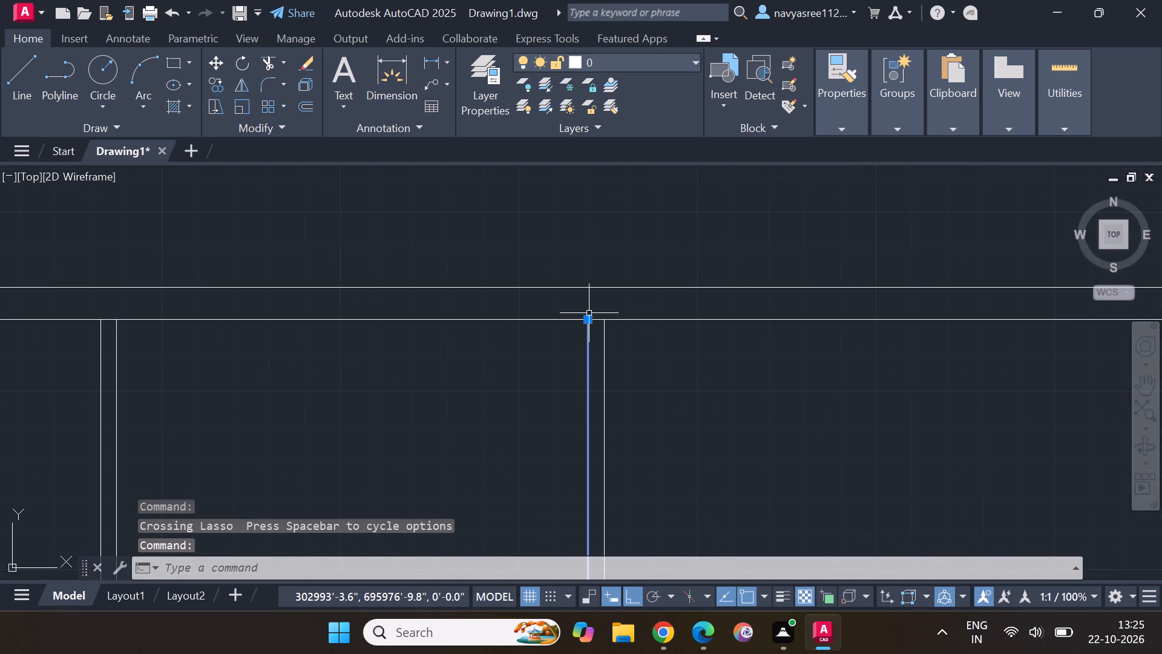
click(589, 317)
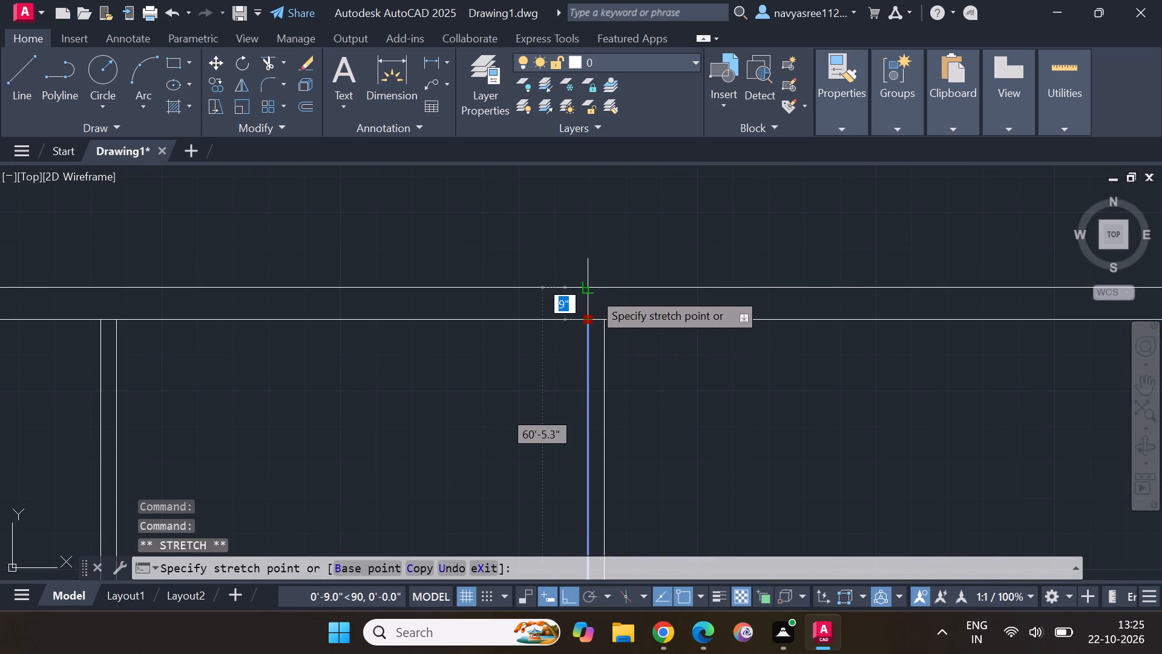
click(592, 291)
click(603, 389)
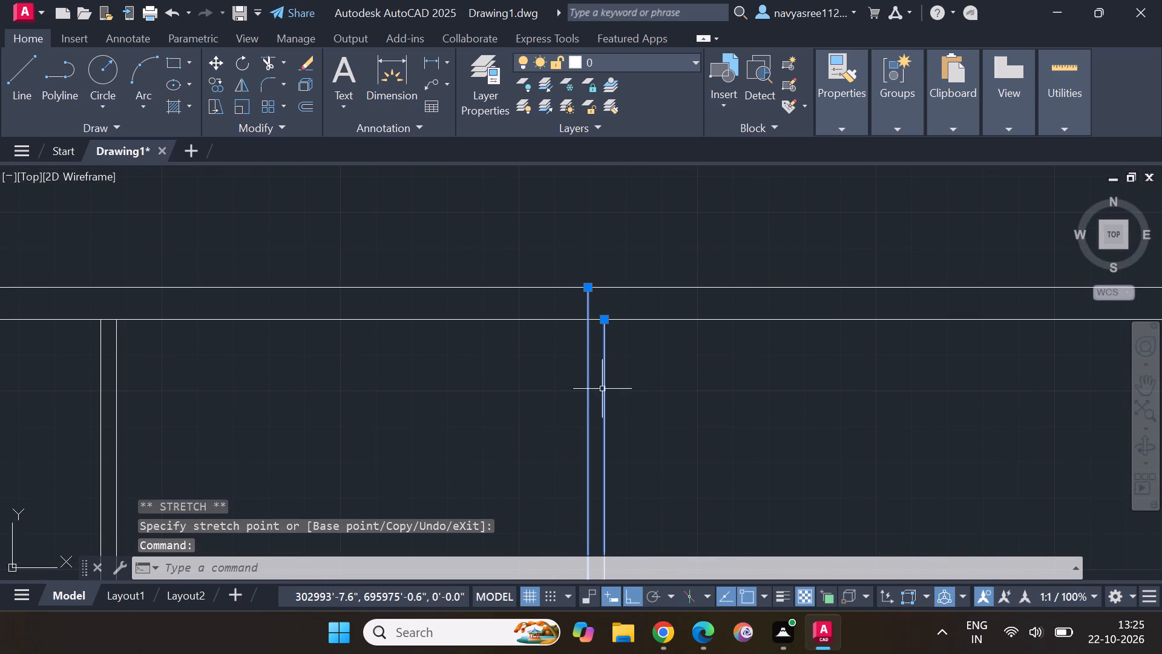
click(603, 322)
click(606, 291)
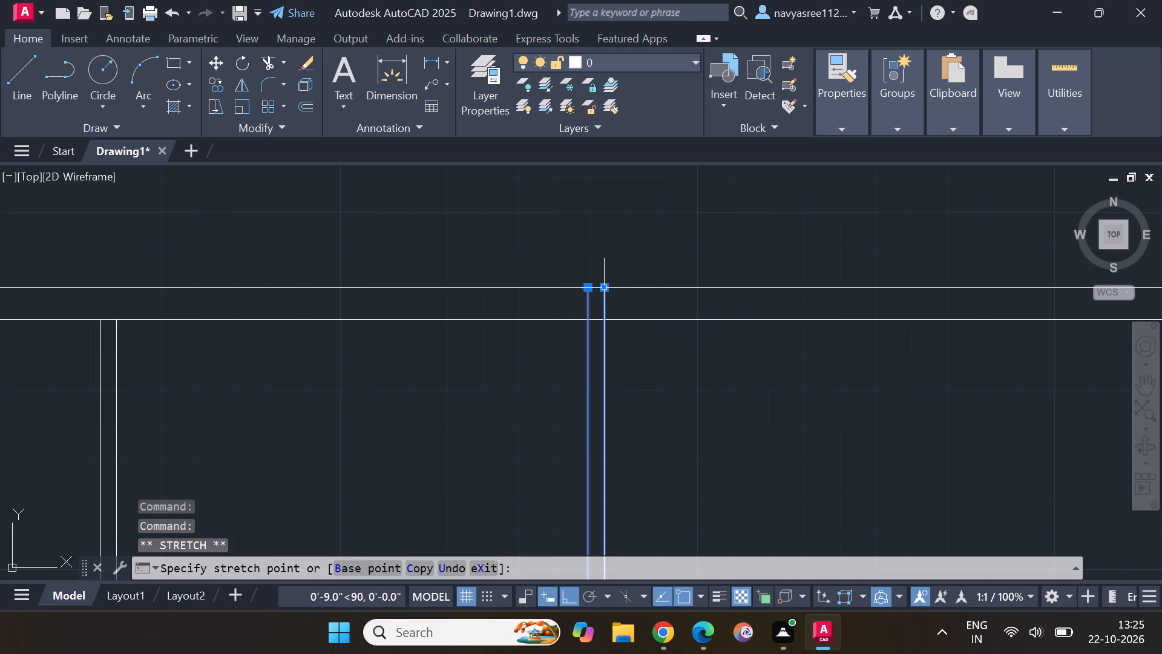
key(Escape)
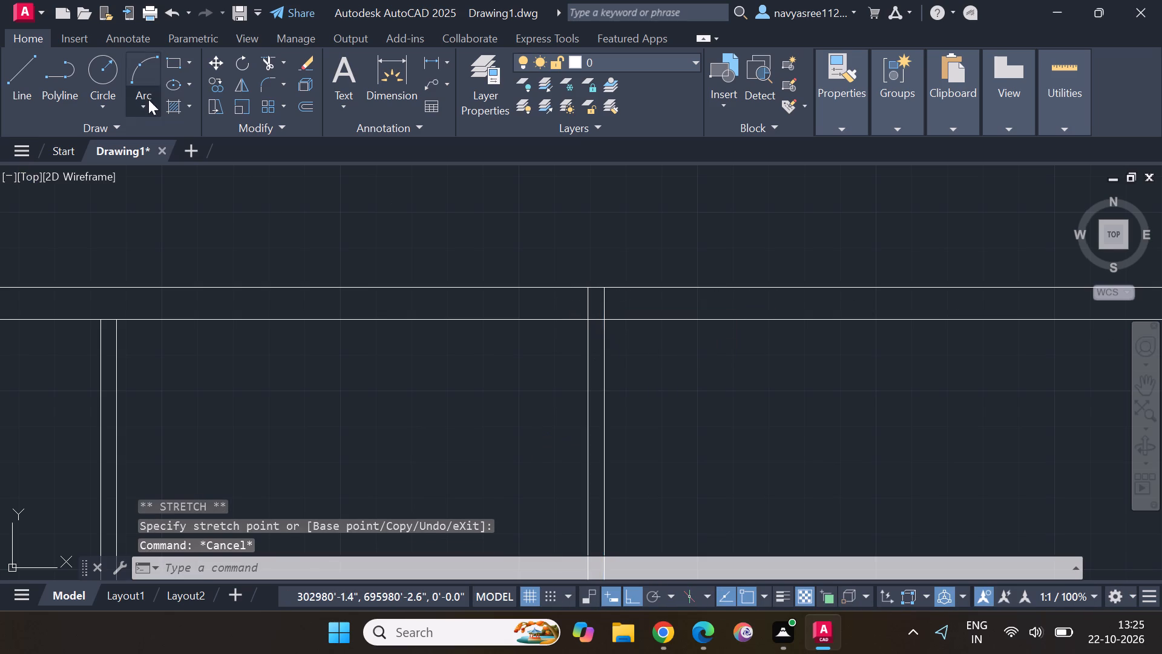
Trim both top wall lines and the bottom boundary line extending right of the 11' wide room's right partition.
click(262, 56)
drag(1021, 240, 976, 343)
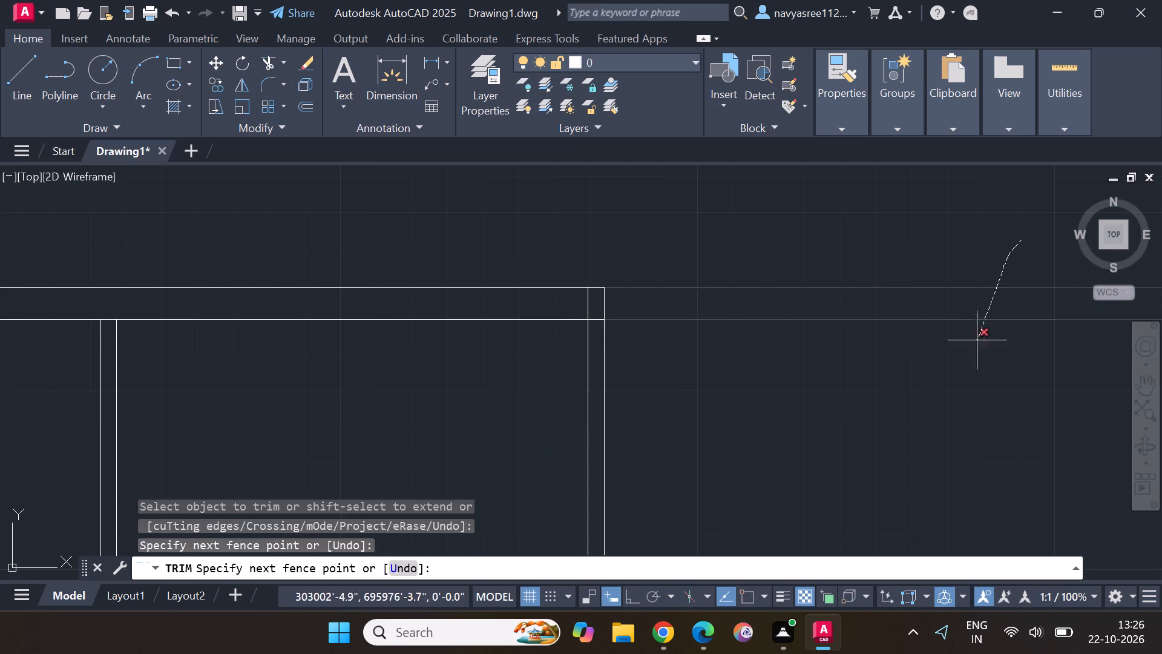
drag(976, 343, 971, 349)
scroll(953, 360, down, 4)
middle_drag(899, 465, 836, 240)
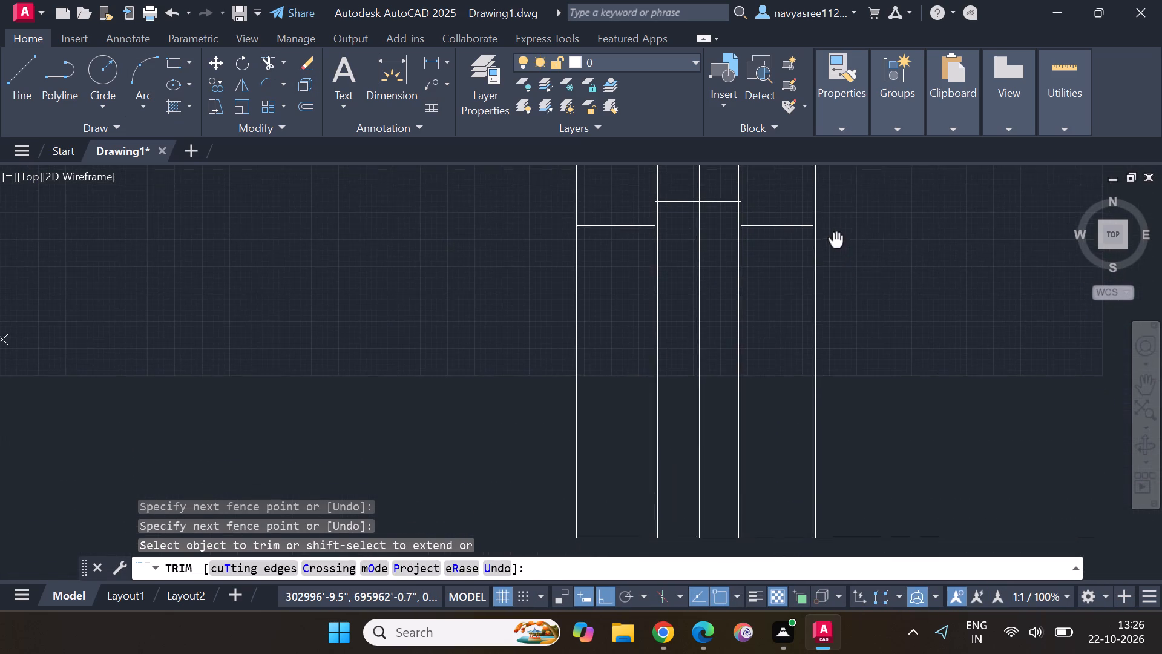
drag(940, 495, 940, 529)
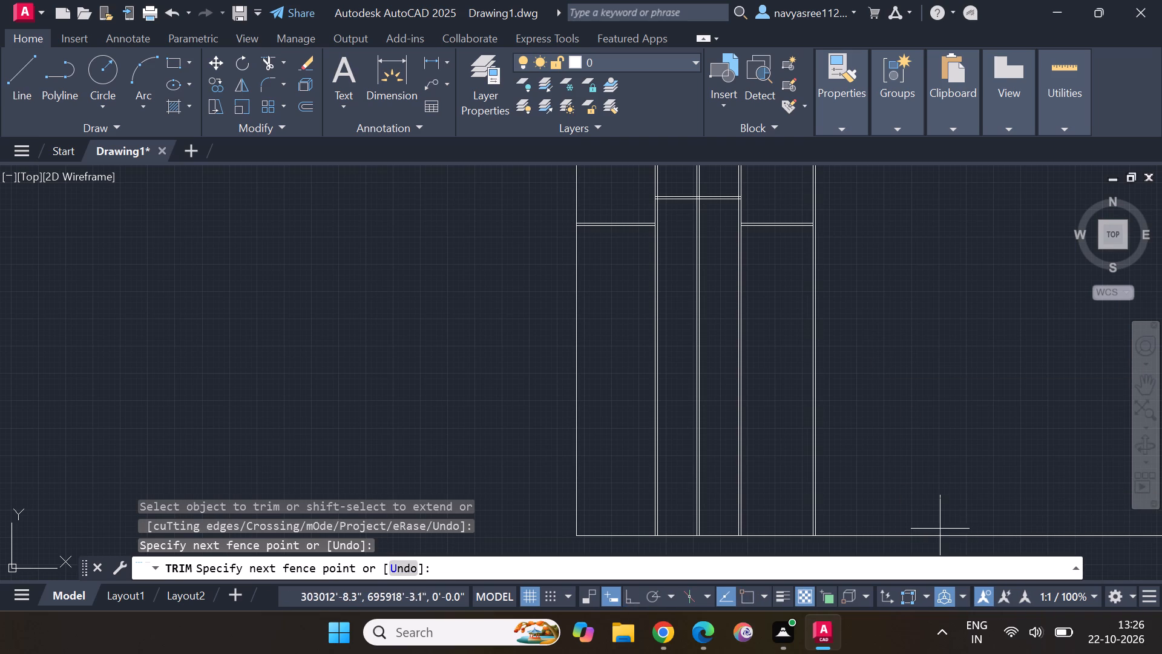
drag(940, 529, 940, 541)
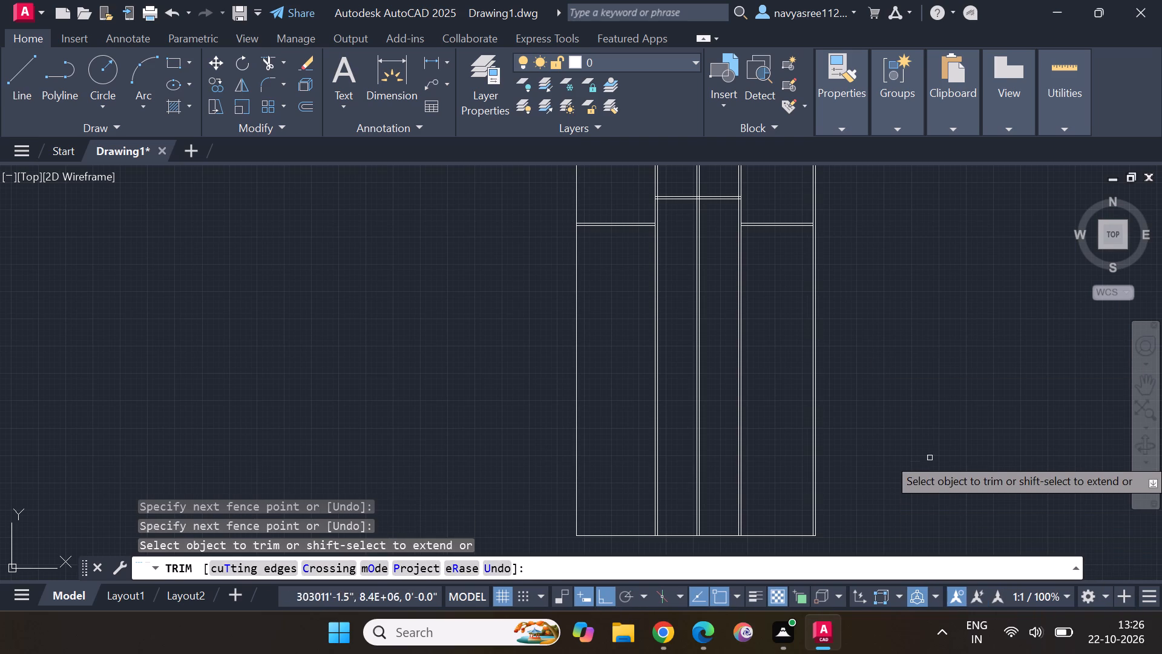
key(Escape)
key(Escape)
Stretch both lower wall lines of the 11' wide room left across the small rooms to the leftmost room's partition.
middle_drag(850, 205, 867, 293)
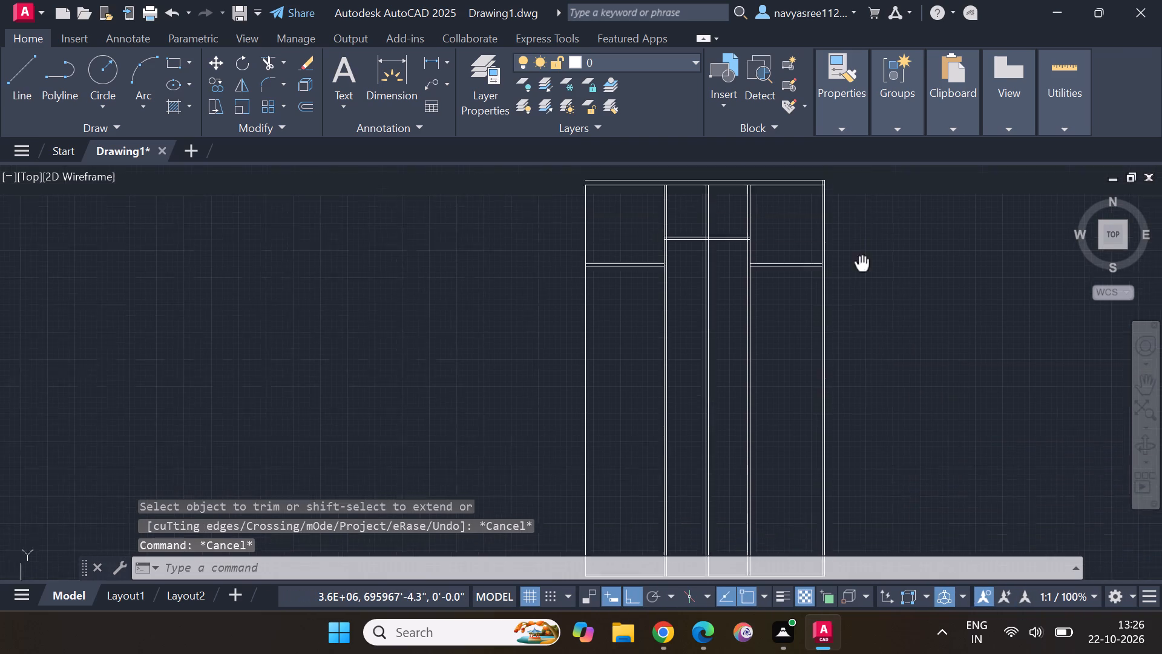
middle_drag(867, 293, 881, 365)
scroll(782, 391, up, 2)
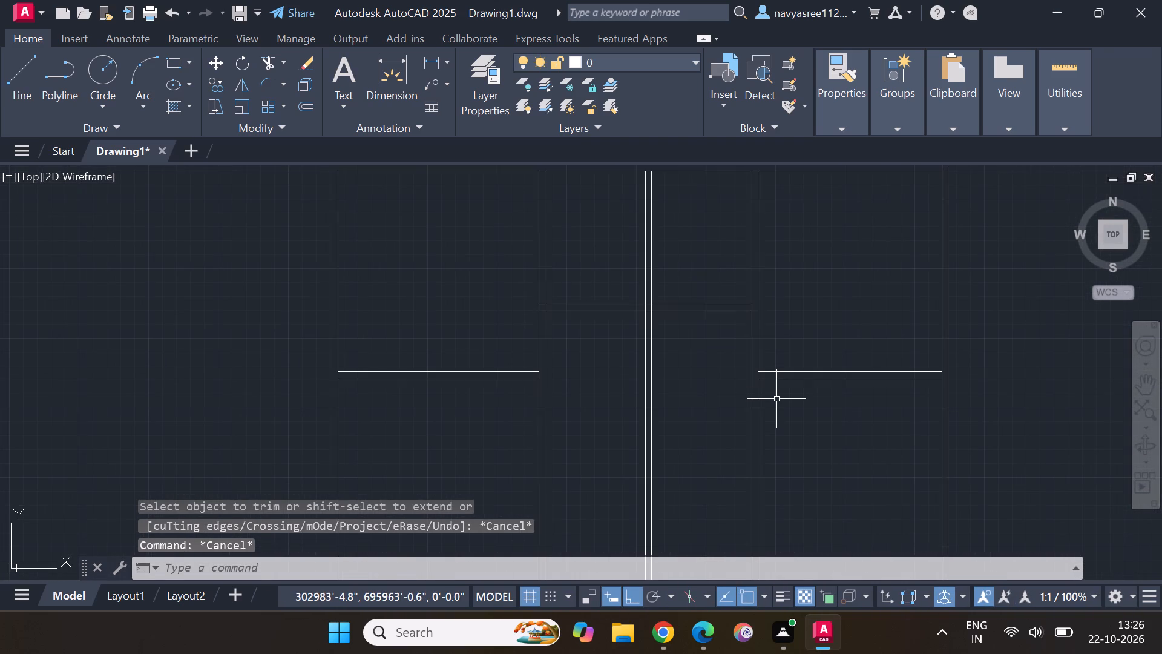
scroll(776, 399, up, 3)
scroll(776, 399, down, 3)
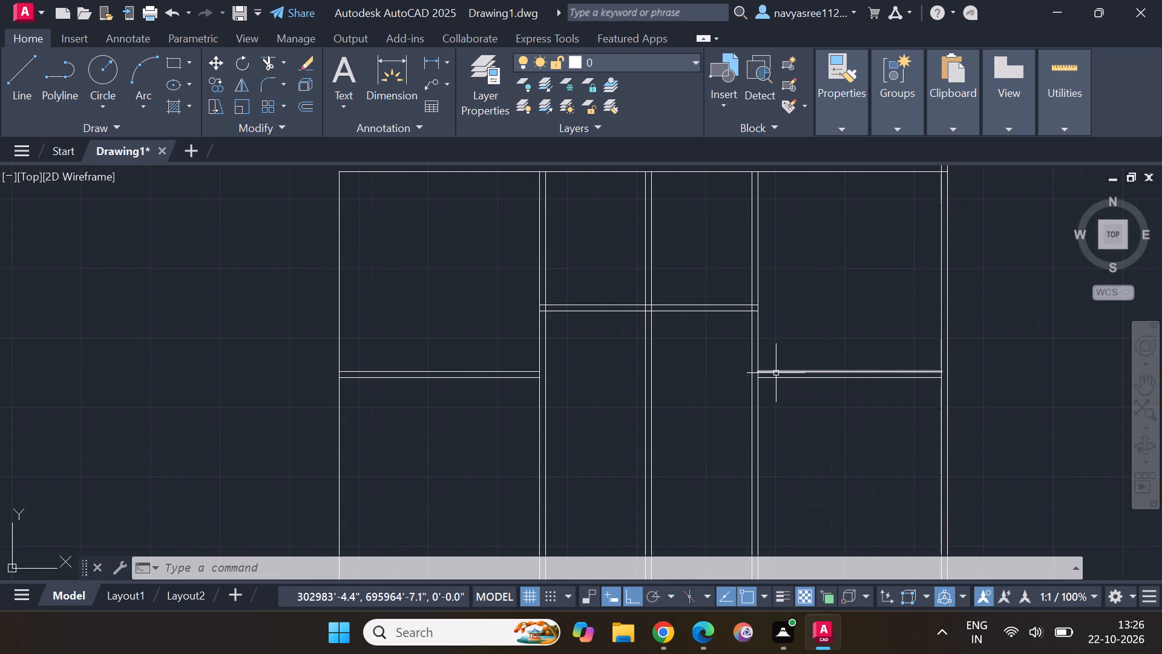
click(776, 373)
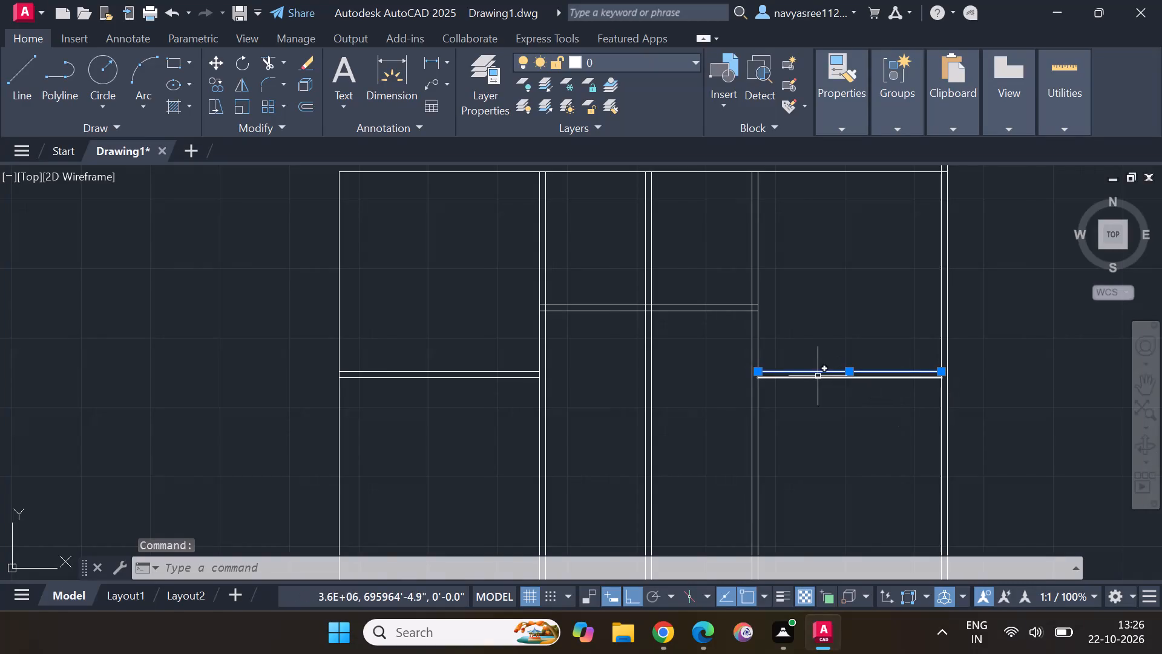
click(758, 372)
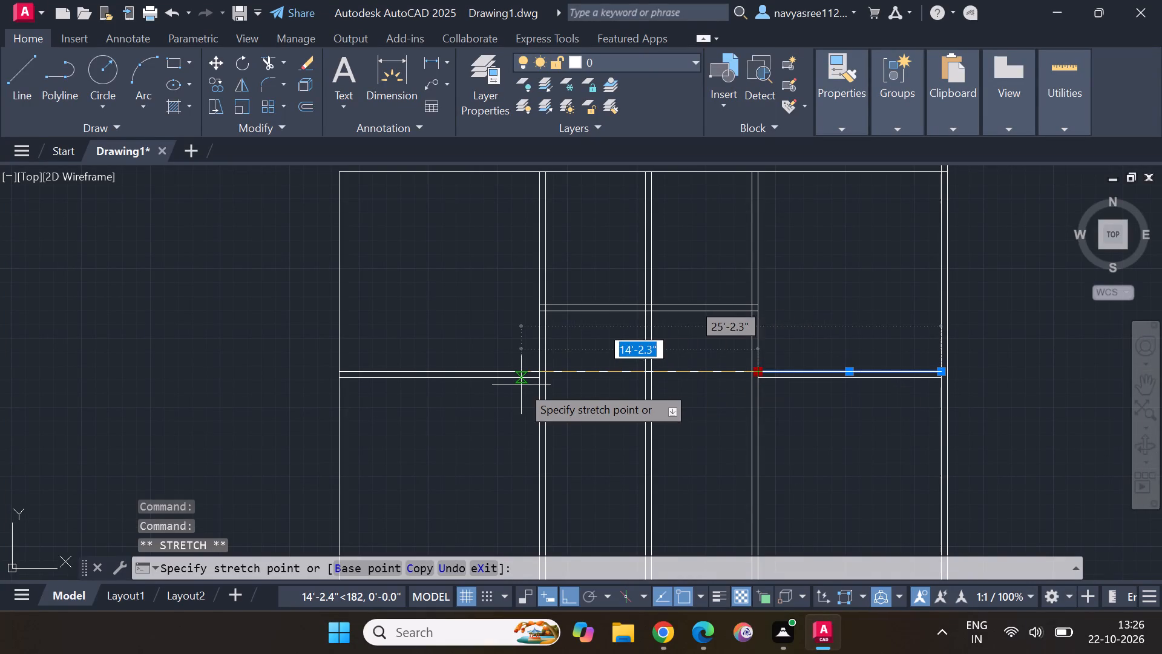
click(539, 371)
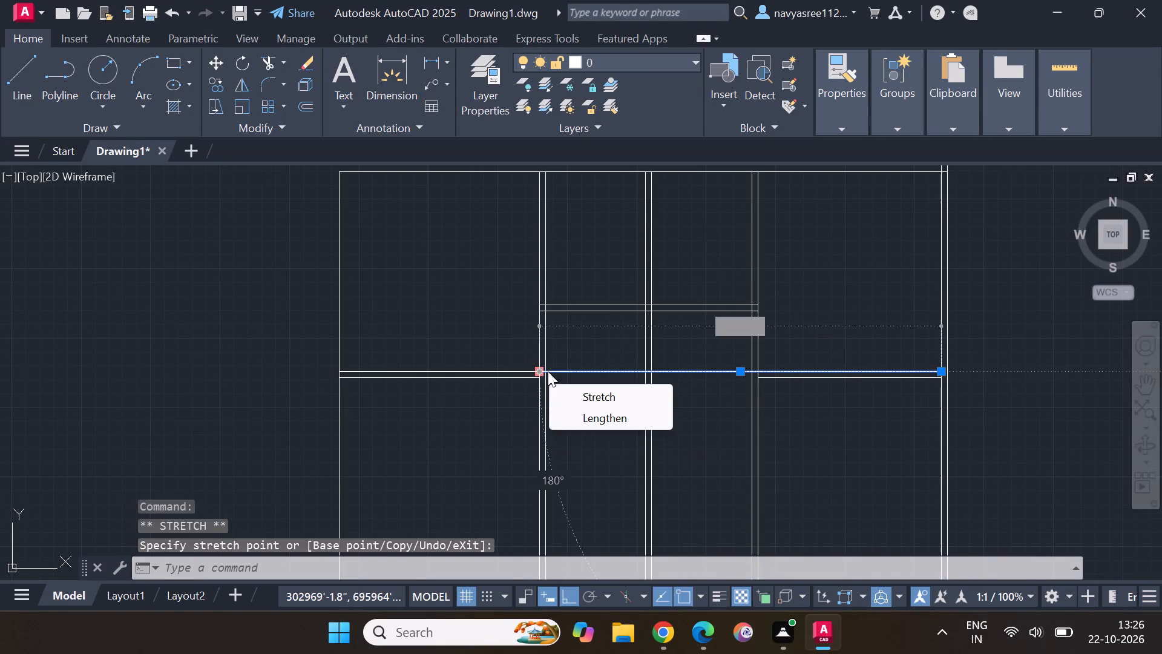
key(Escape)
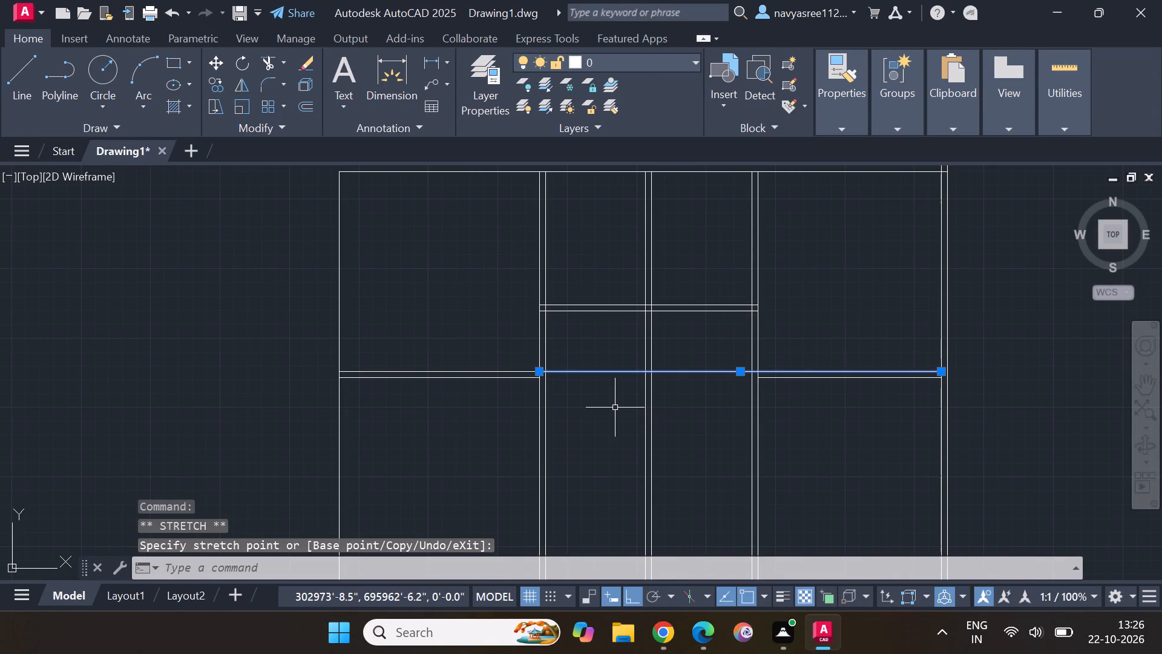
key(Escape)
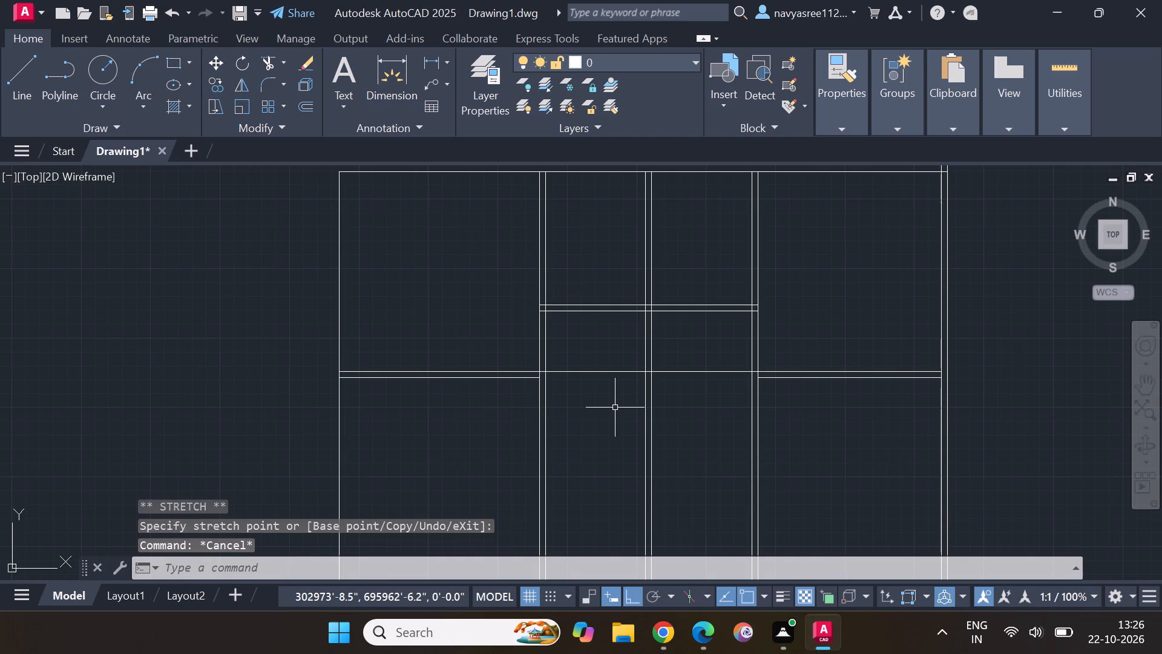
click(772, 378)
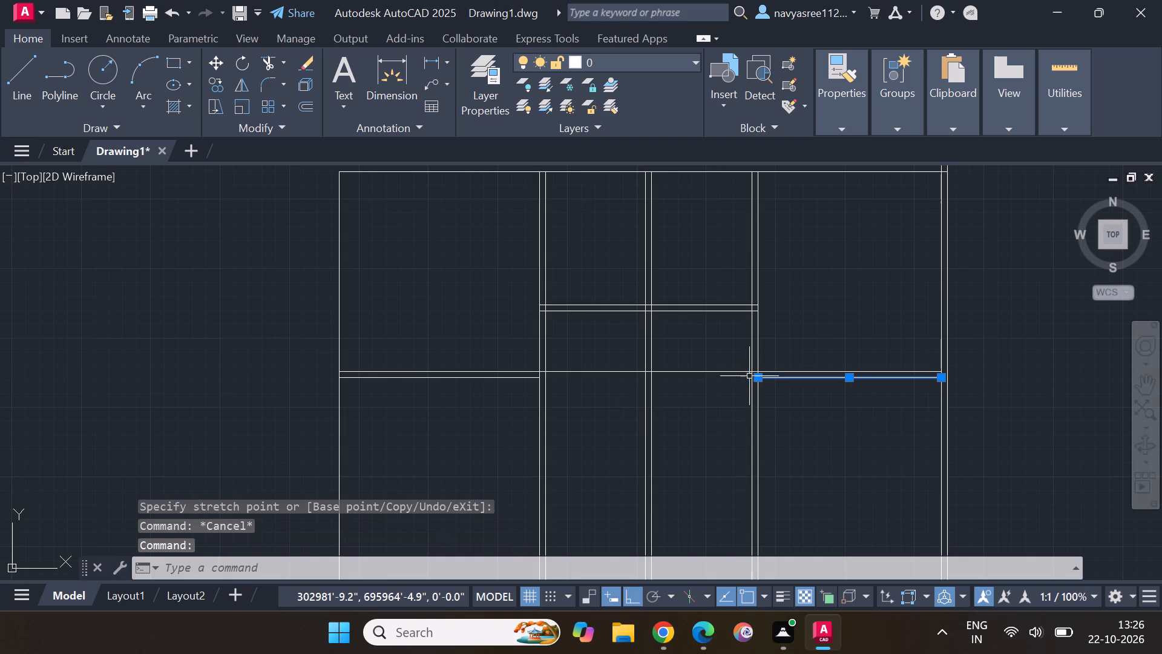
click(757, 381)
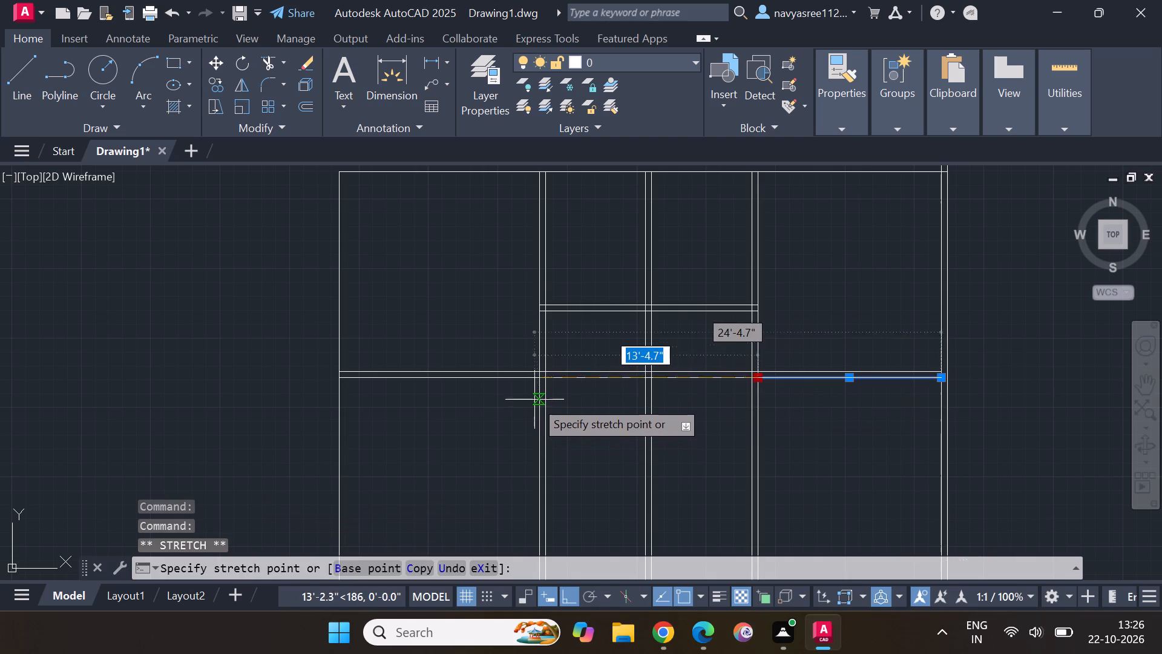
click(542, 382)
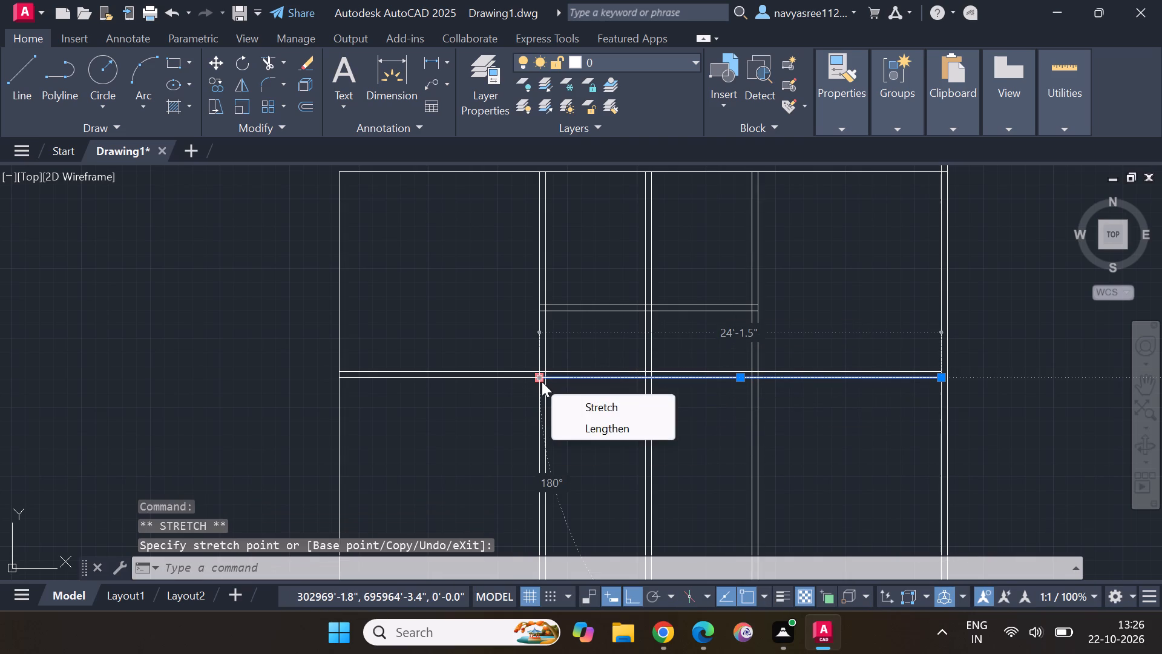
key(Escape)
key(Escape)
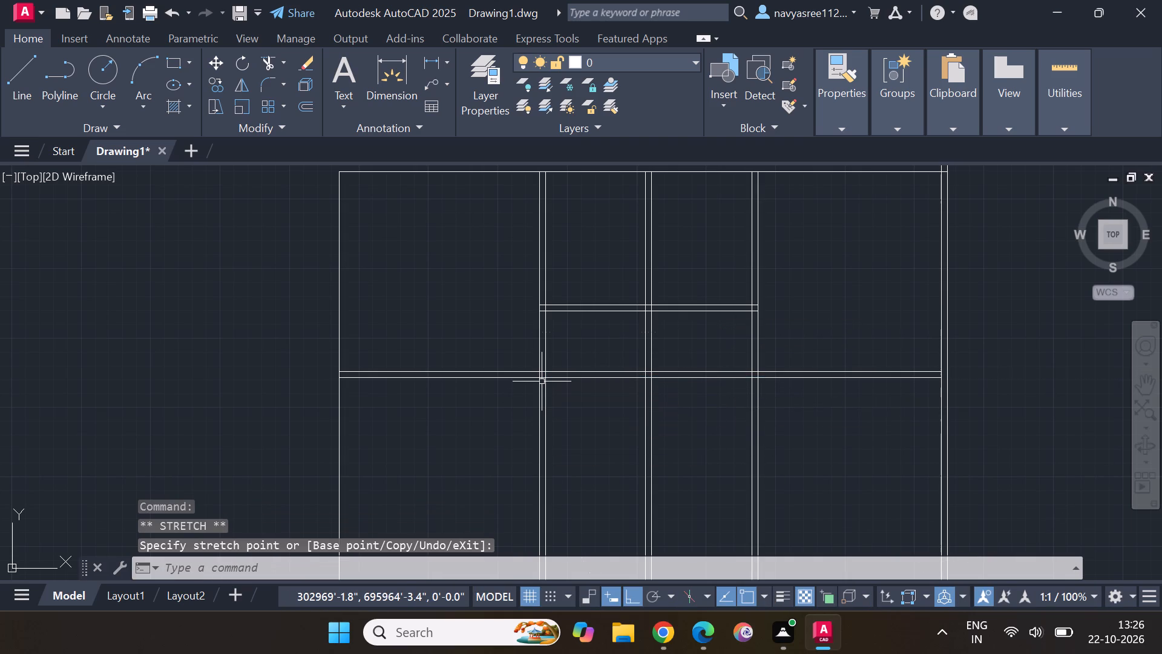
Offset the left outer wall line 8' inward.
scroll(669, 277, down, 1)
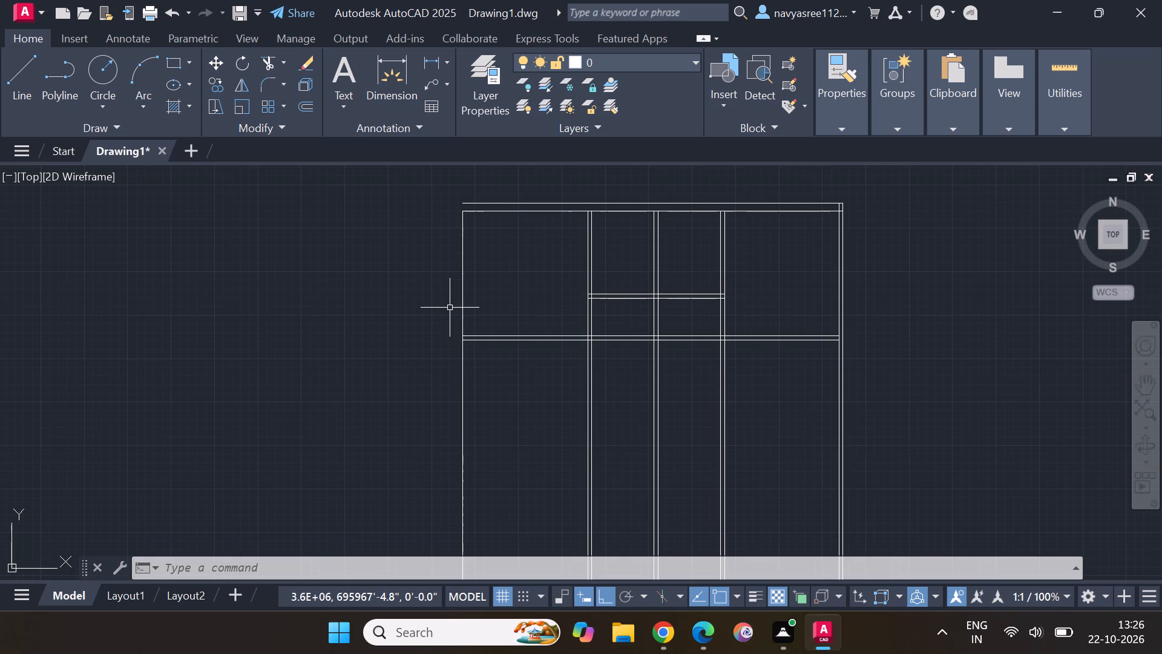
click(305, 107)
key(Return)
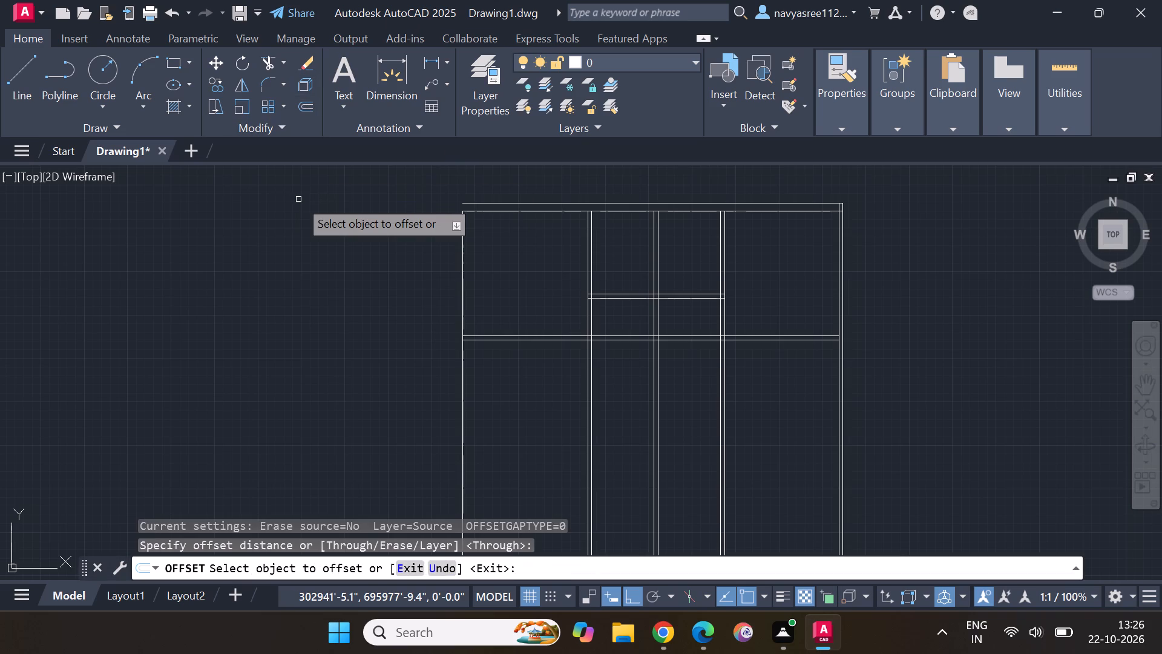
click(464, 446)
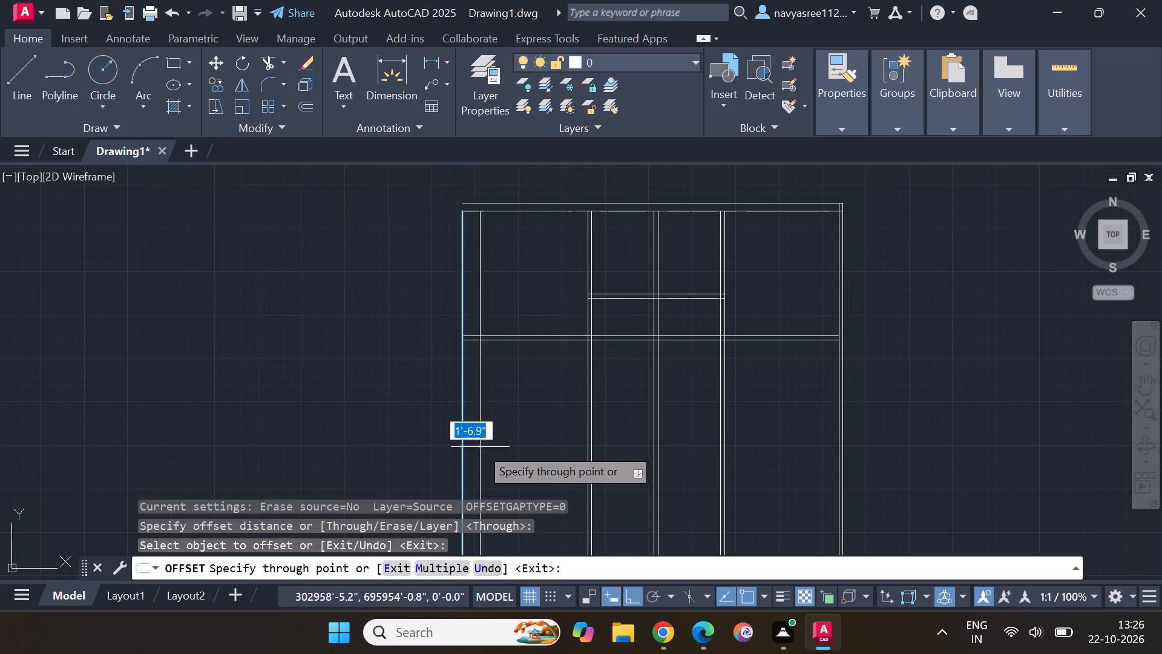
text(8')
key(Return)
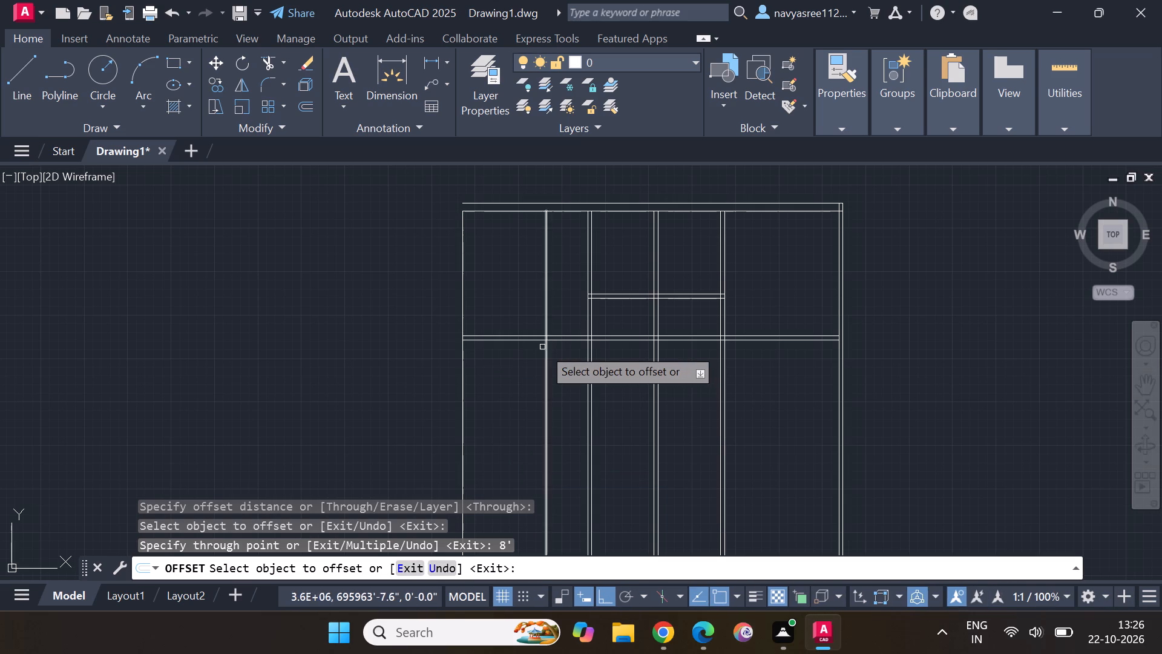
Offset the leftmost room's lower wall line 6' down, and offset that new line 4.5" down to form a wall.
click(520, 341)
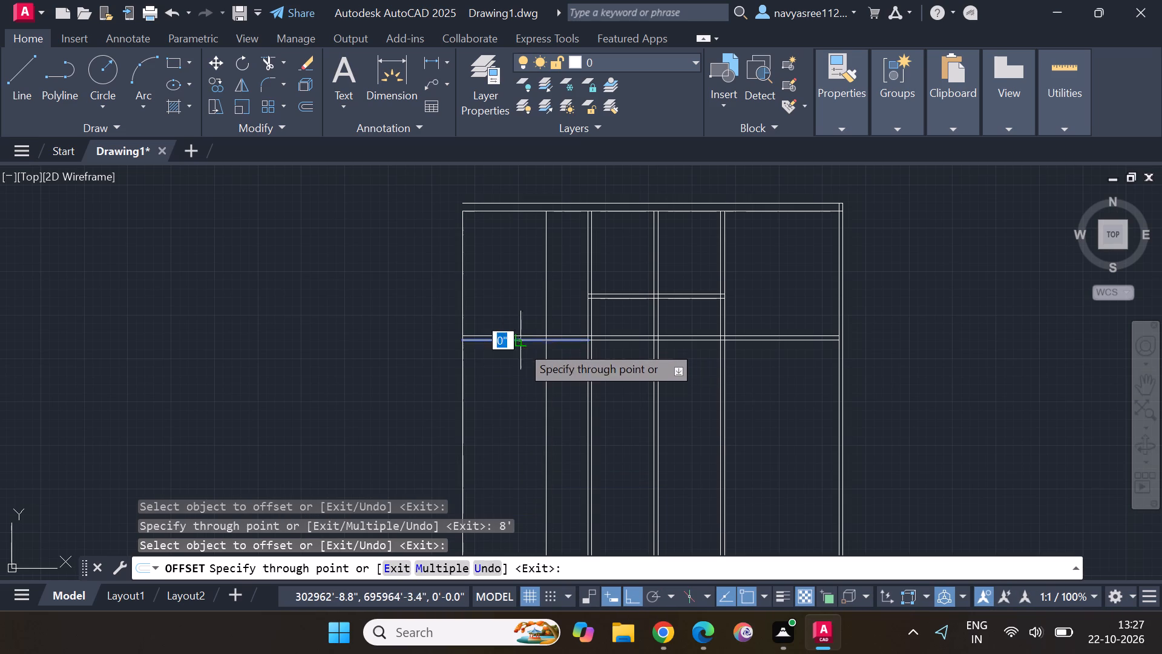
text(6')
key(Return)
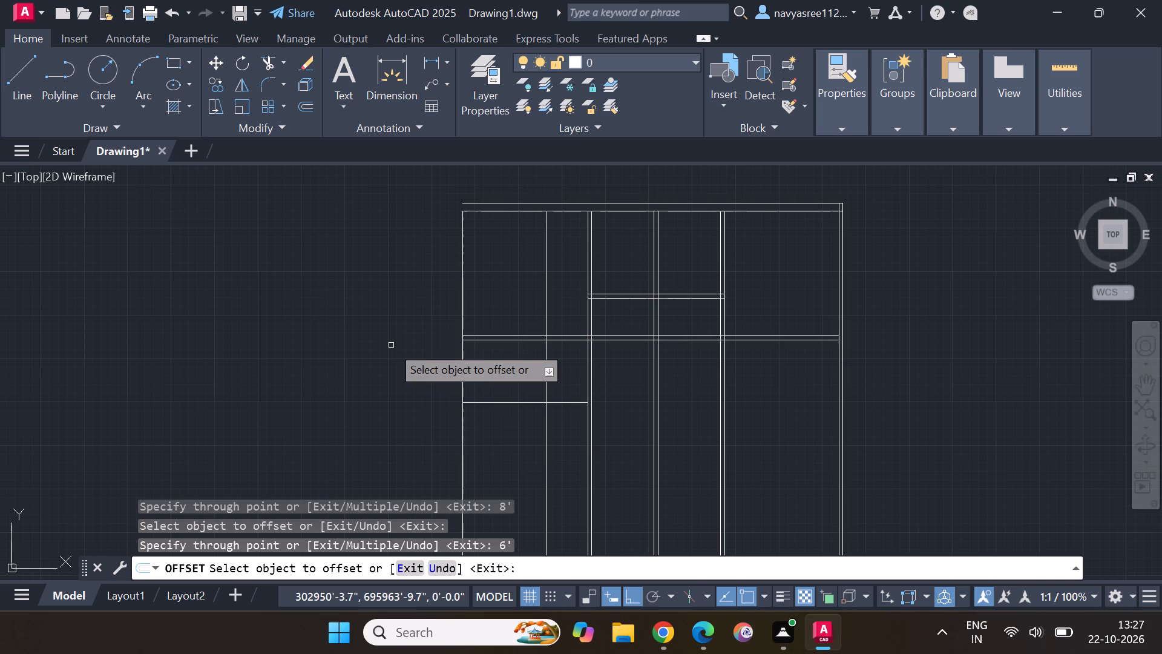
middle_drag(507, 416, 516, 397)
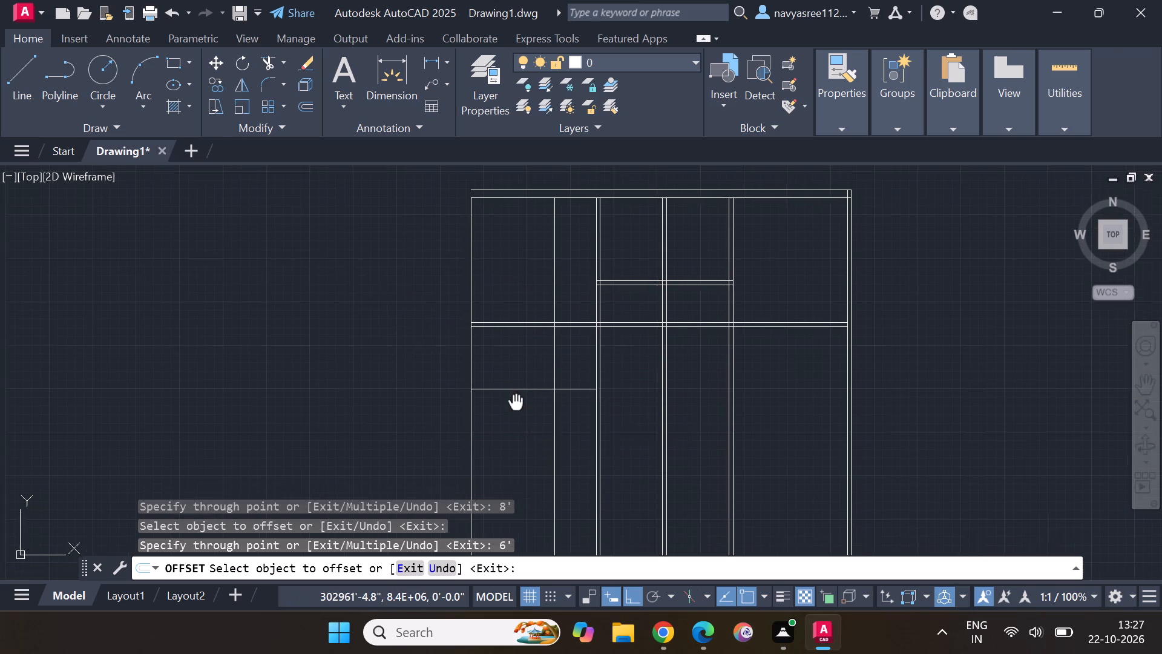
middle_drag(516, 397, 537, 319)
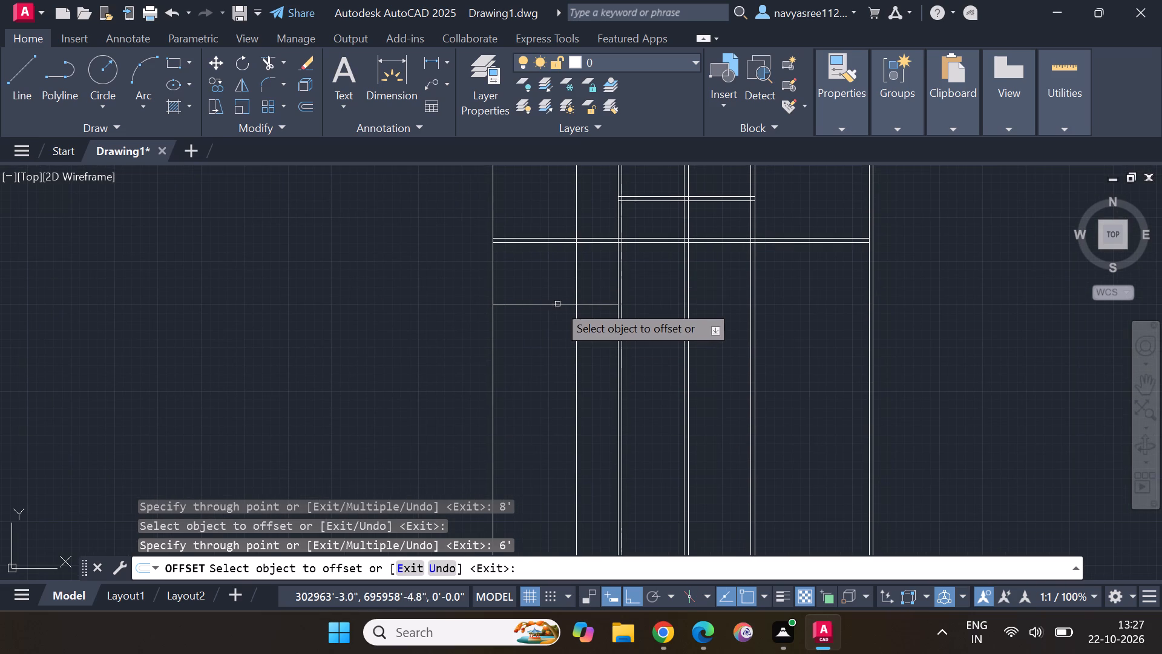
click(557, 303)
text(4.5)
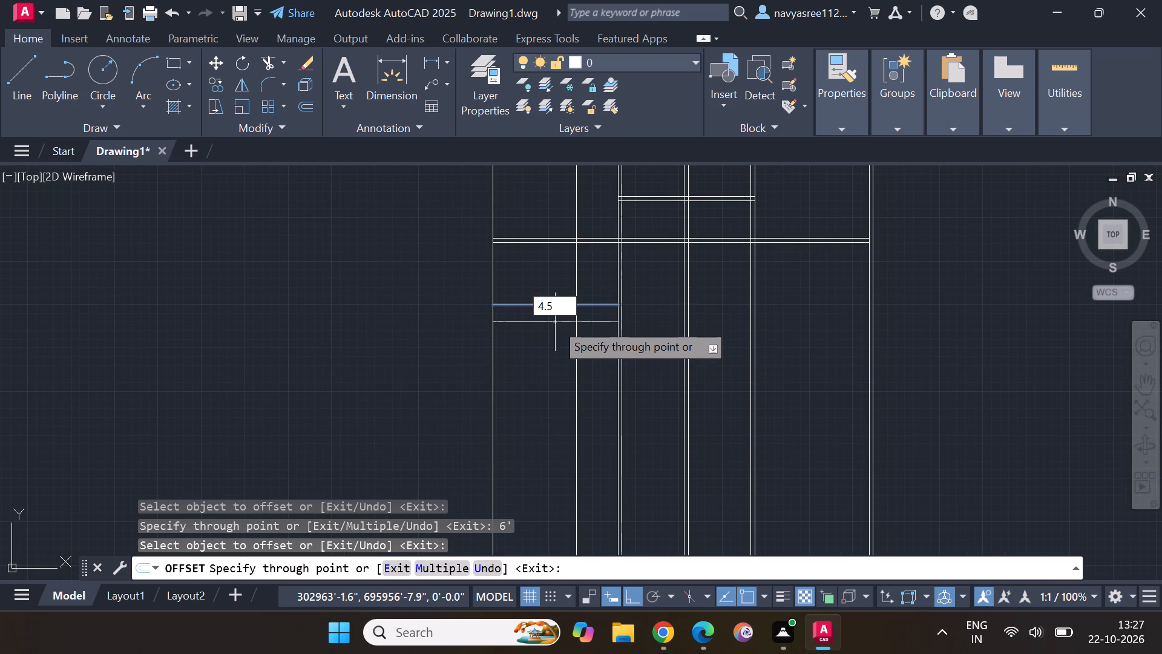
key(shift+quotedbl)
key(Return)
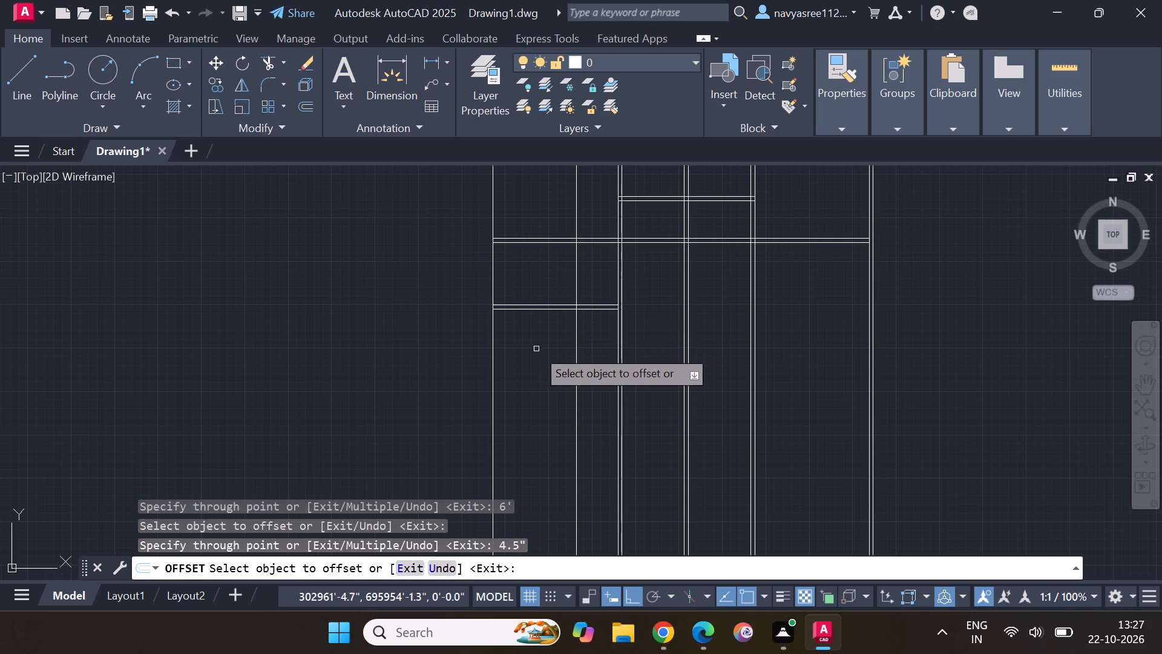
Offset the lower line of the new 4.5" horizontal wall 4'8" down.
click(542, 309)
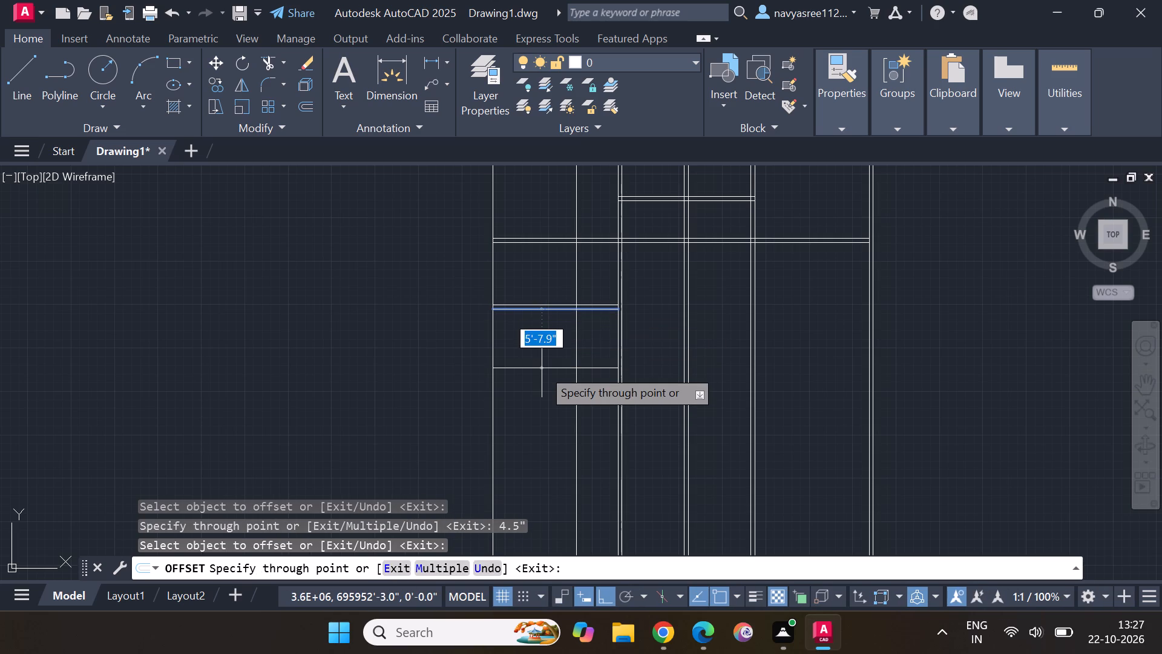
key(4)
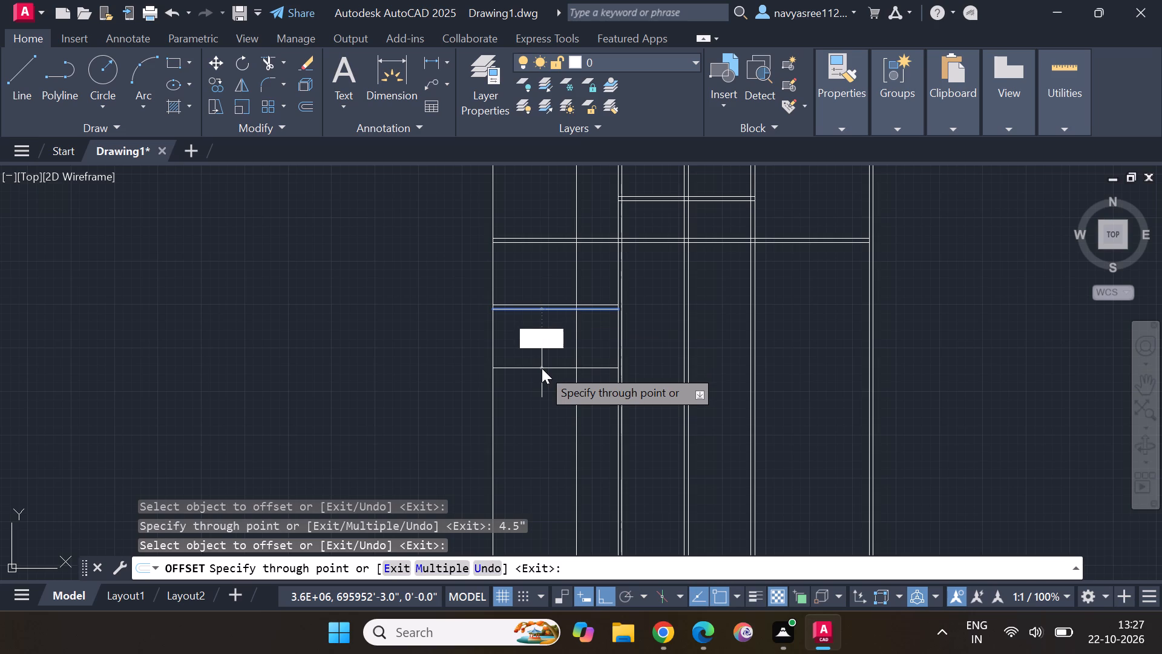
text('8)
key(shift+quotedbl)
key(Return)
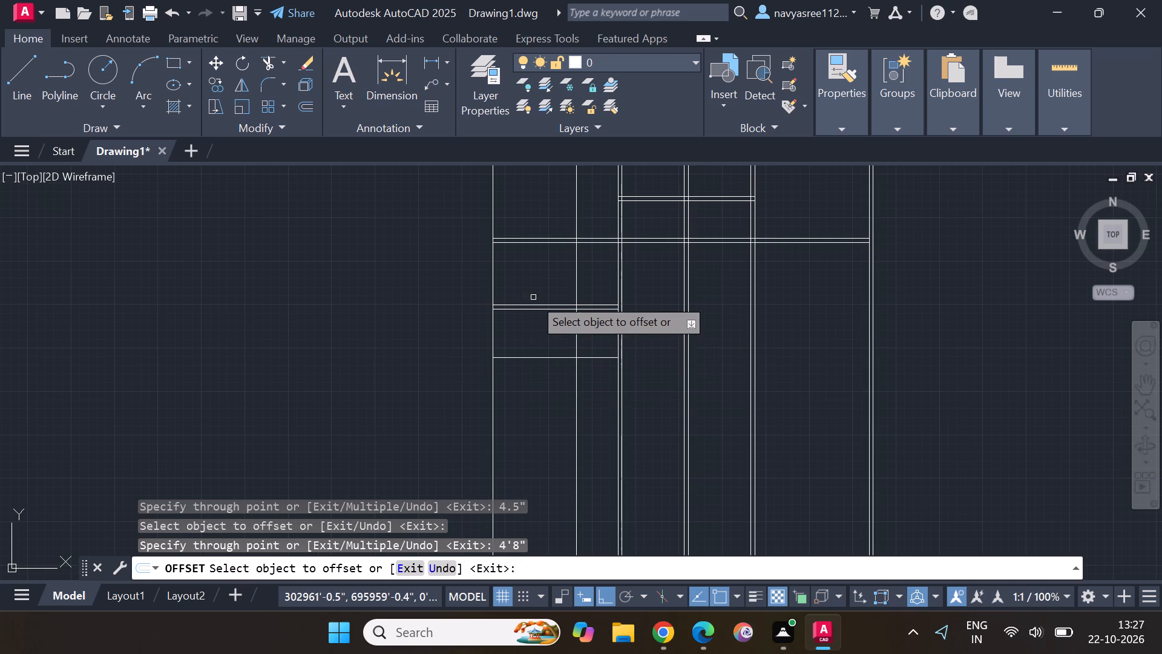
Offset the left outer wall line 8' inward again.
click(493, 335)
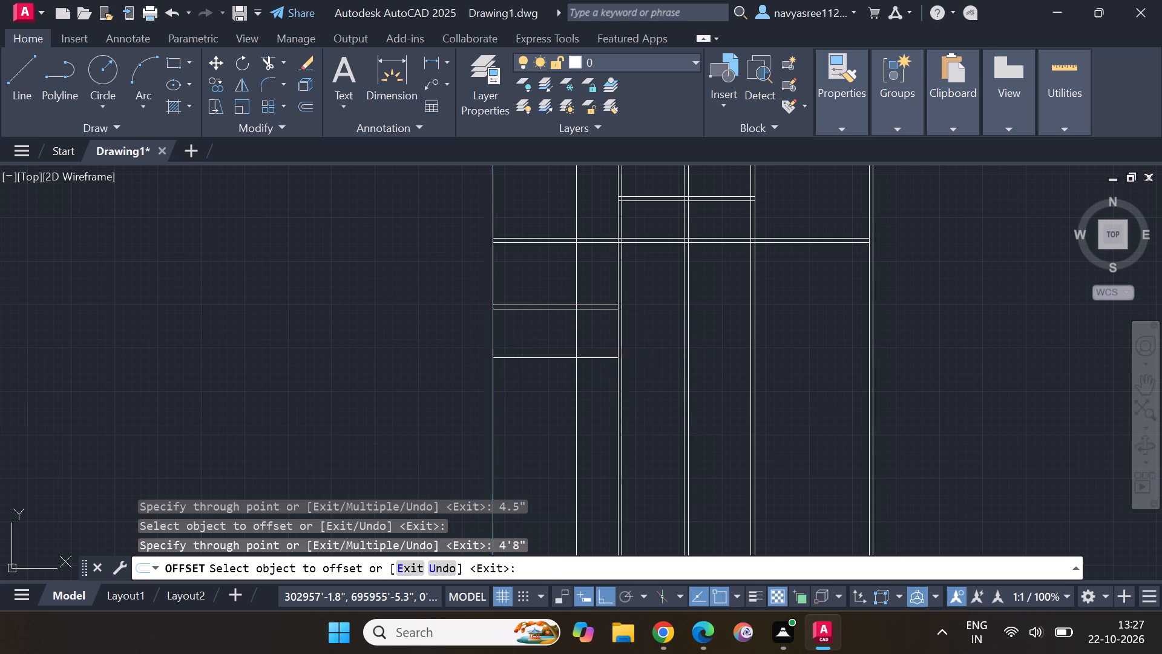
text(8')
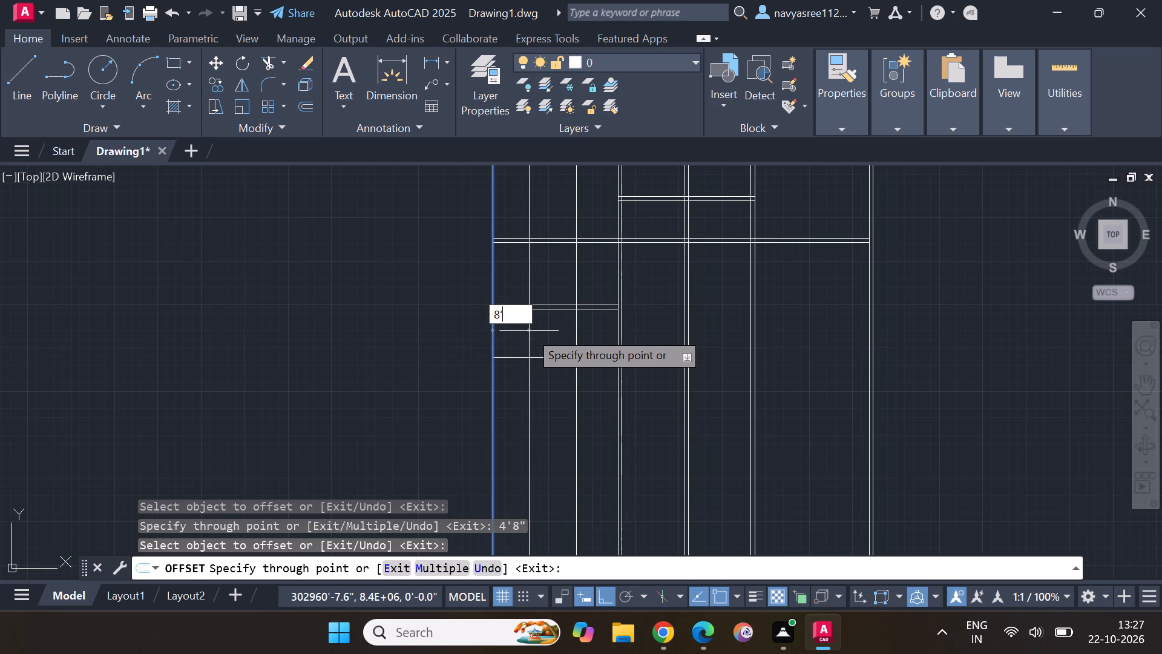
key(Return)
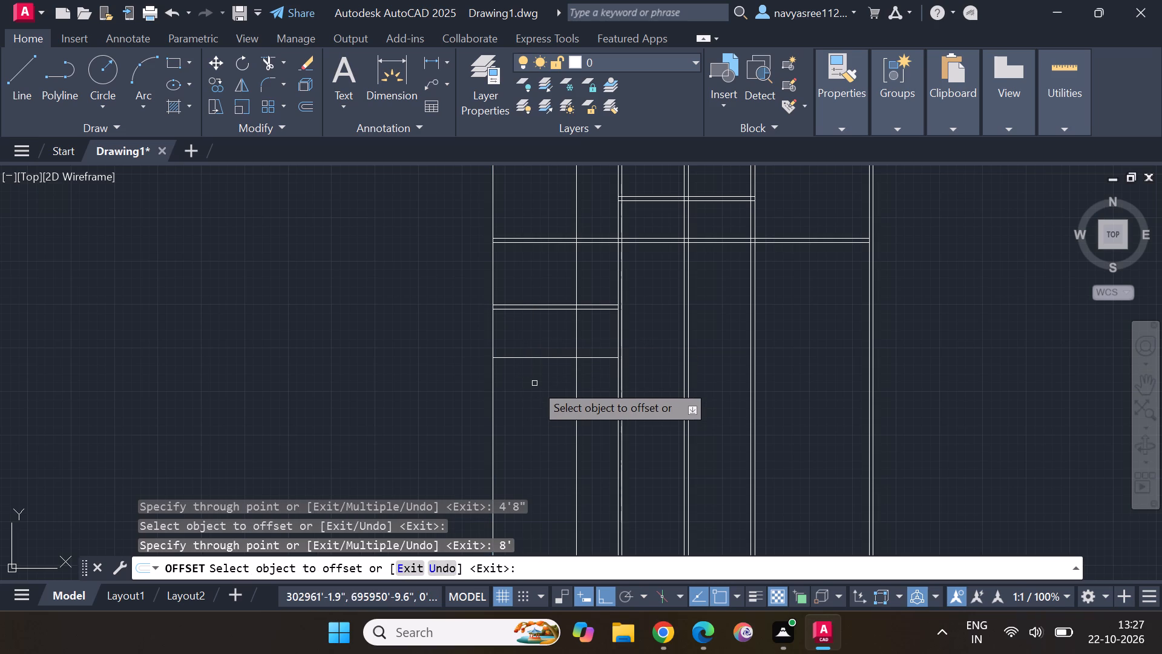
Offset the lowest new horizontal line 4.5" down to give that wall its thickness.
click(555, 350)
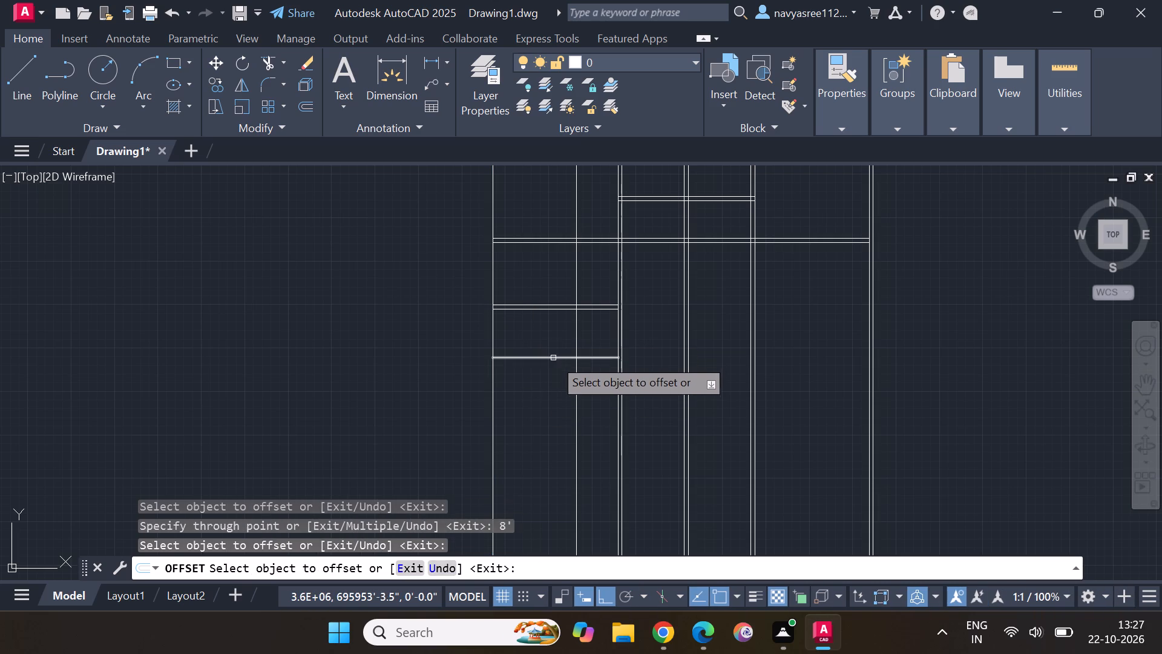
click(553, 359)
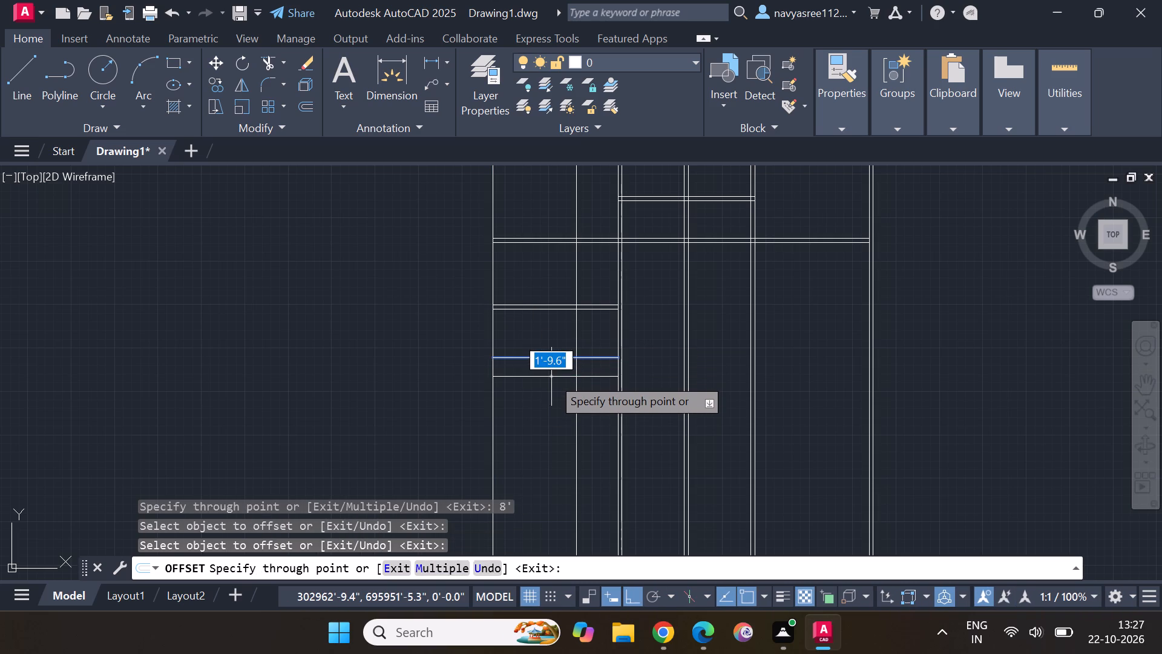
key(4)
text(.5)
key(shift+quotedbl)
key(Return)
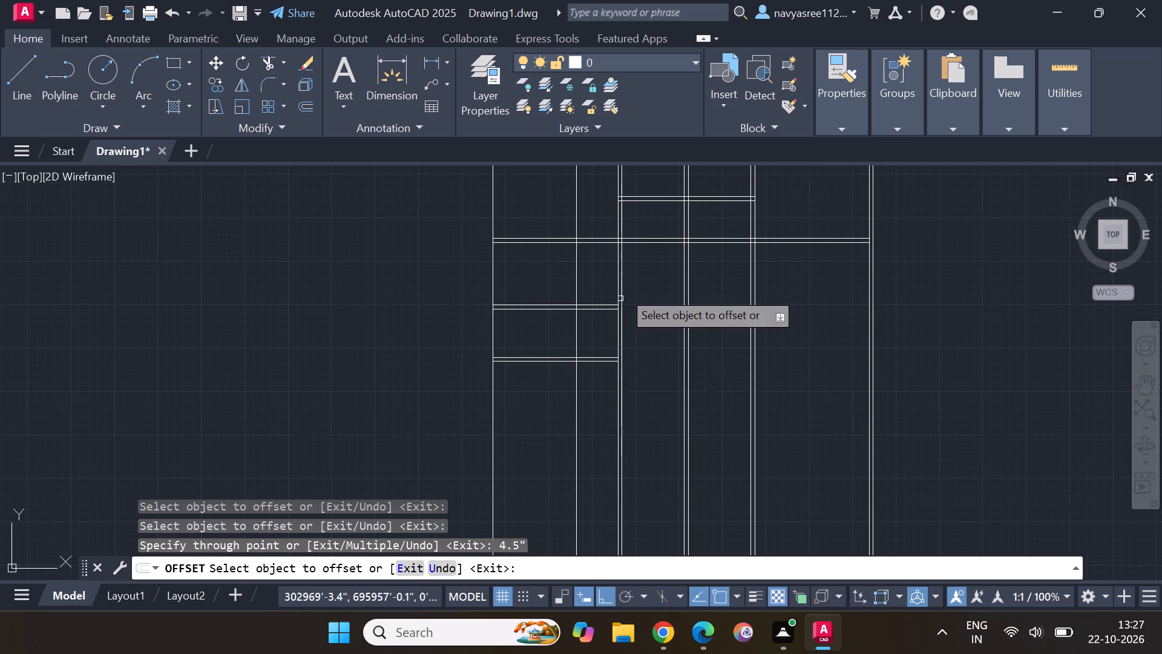
Offset the vertical line 8' inside the left outer wall 4.5" to the right to form a partition.
click(577, 270)
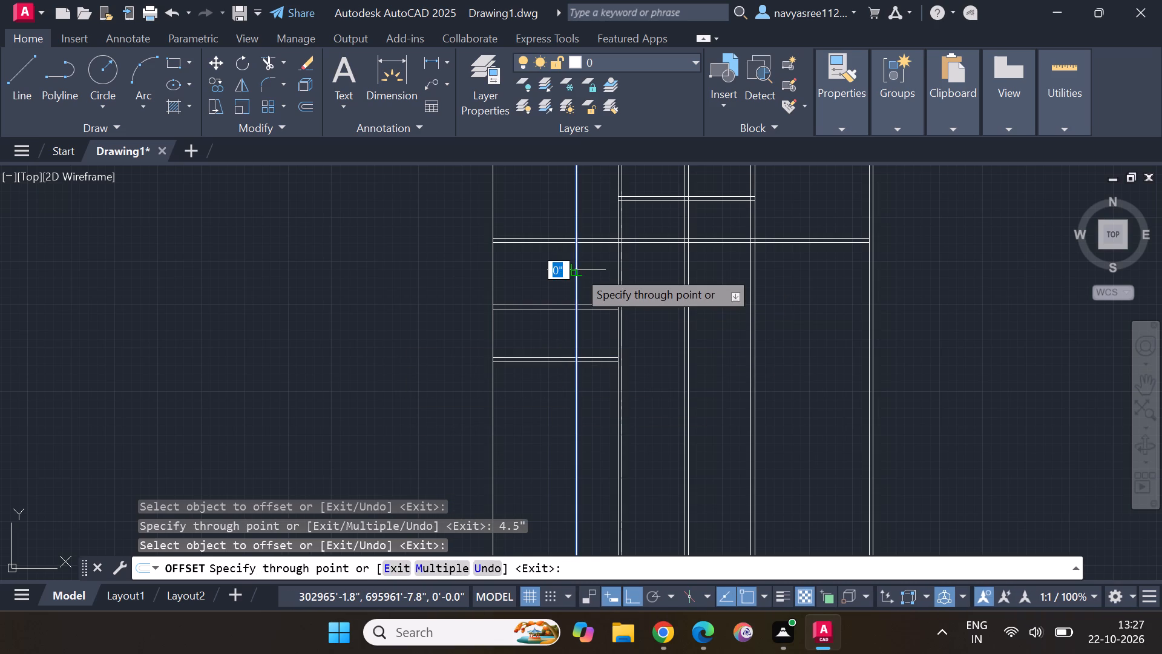
key(4)
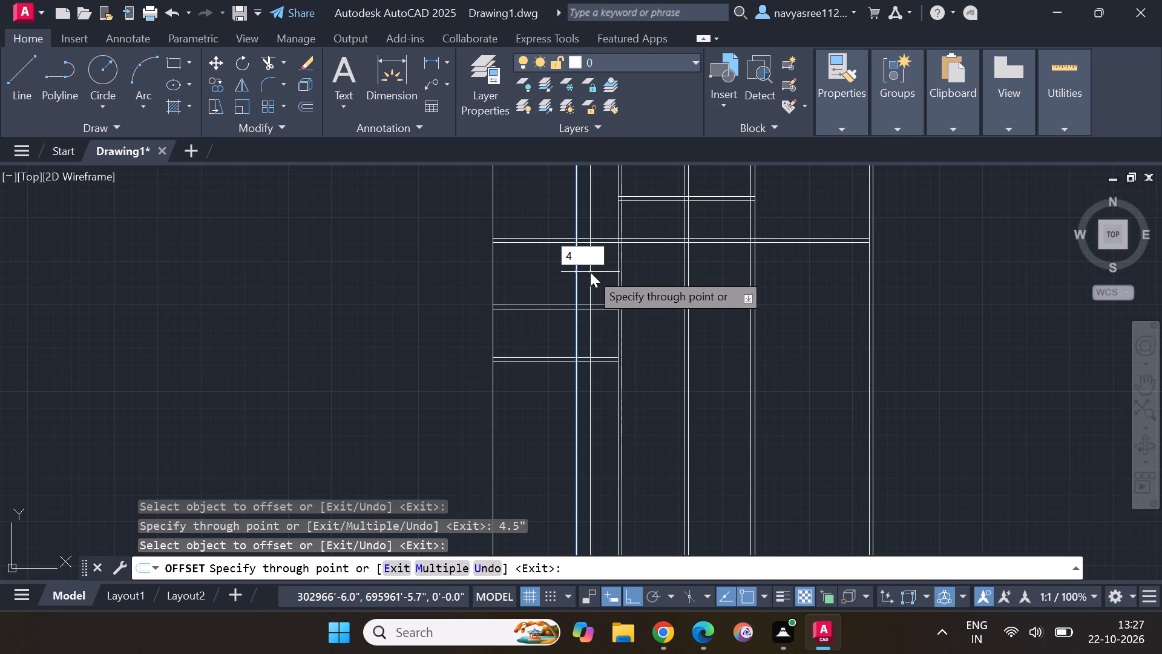
text(.5)
key(shift+quotedbl)
key(Return)
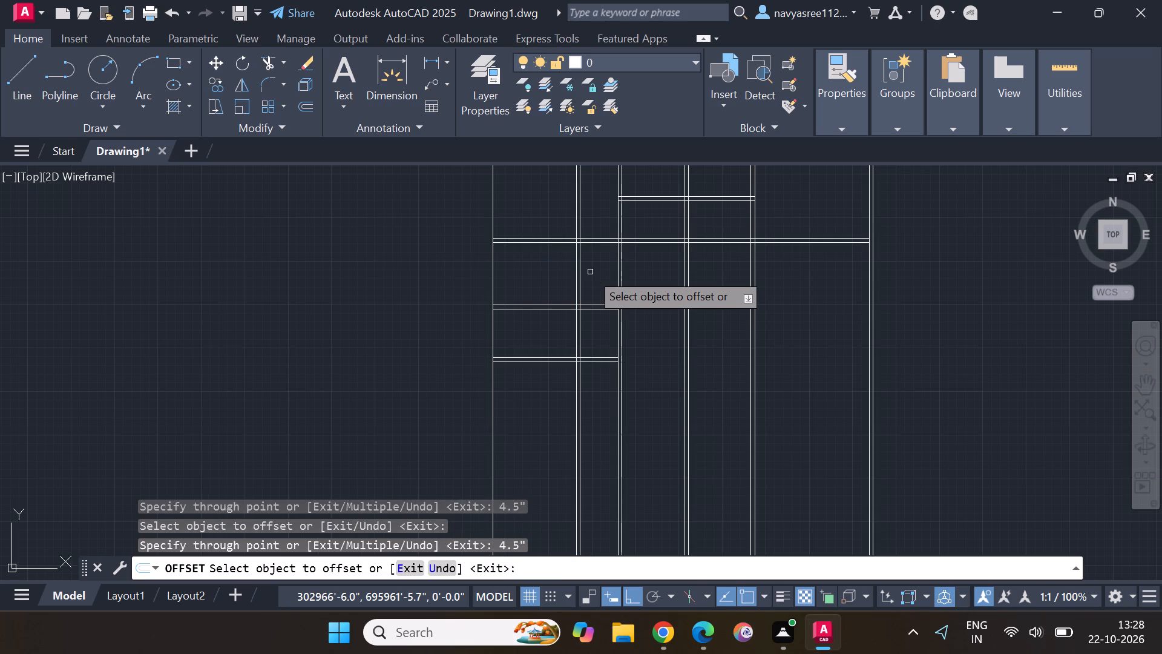
Trim the new wall pairs' overhangs above, beside and below, leaving two stacked 8' wide rooms along the left outer wall.
scroll(590, 272, down, 1)
middle_drag(590, 272, 630, 375)
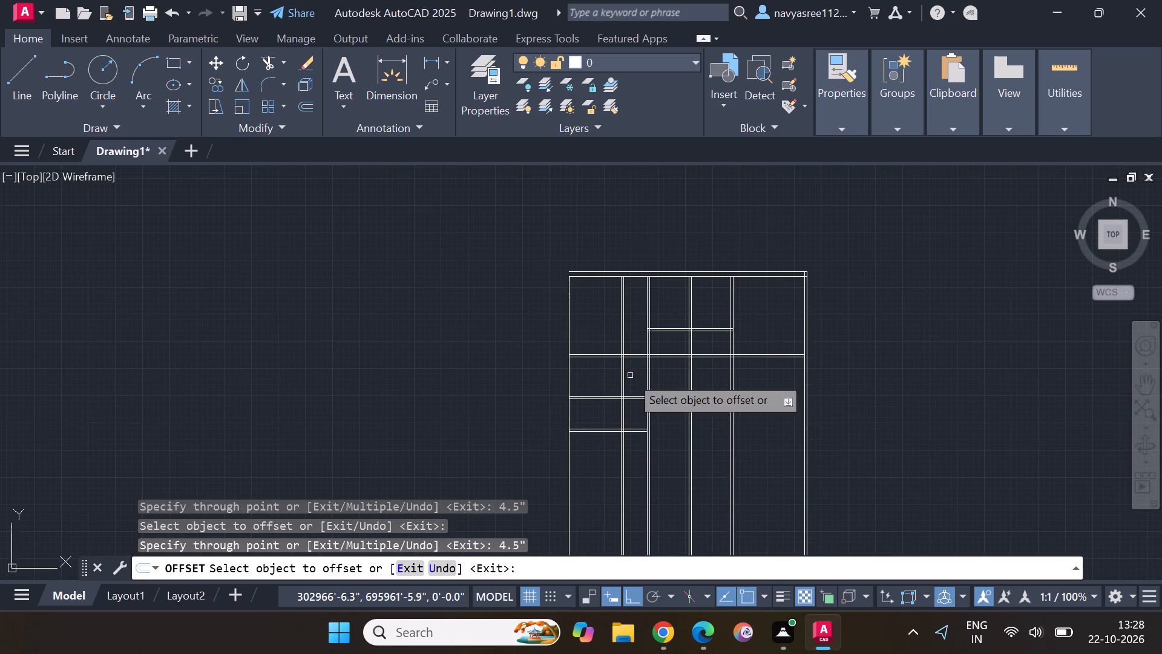
click(263, 58)
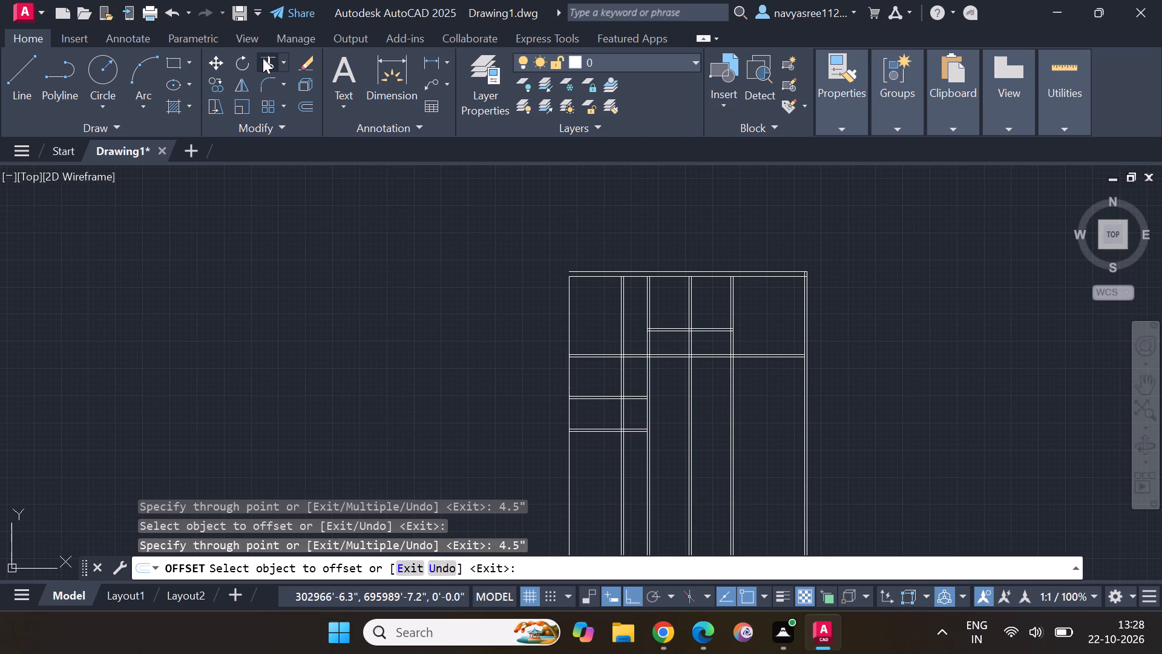
drag(632, 309, 610, 323)
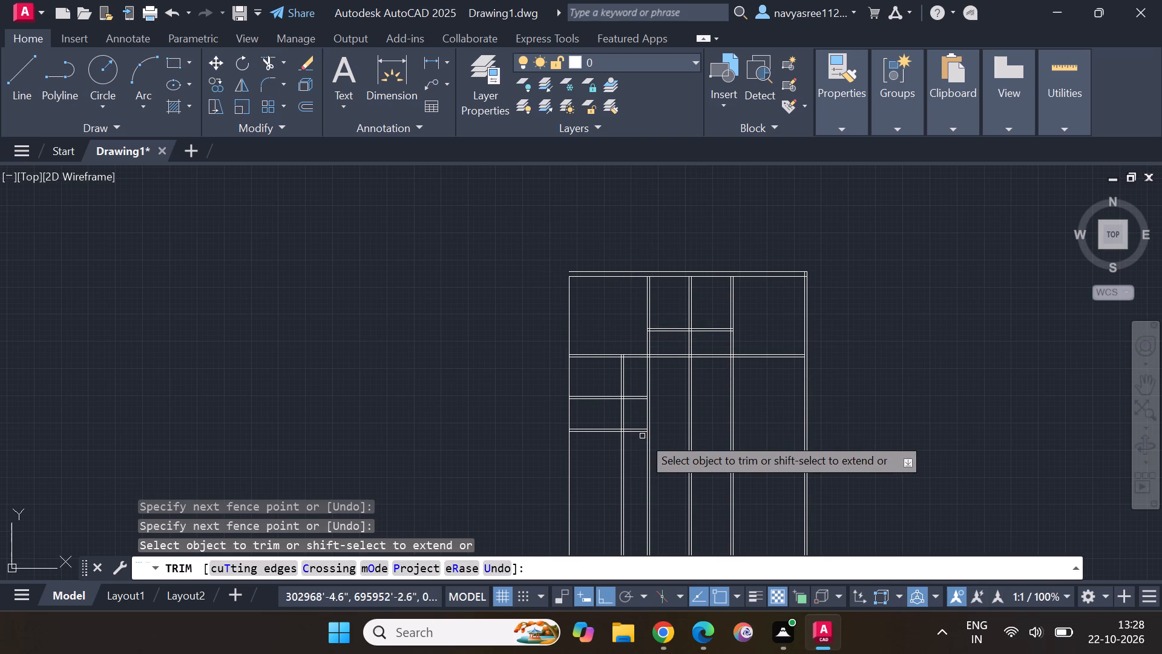
drag(634, 383, 638, 401)
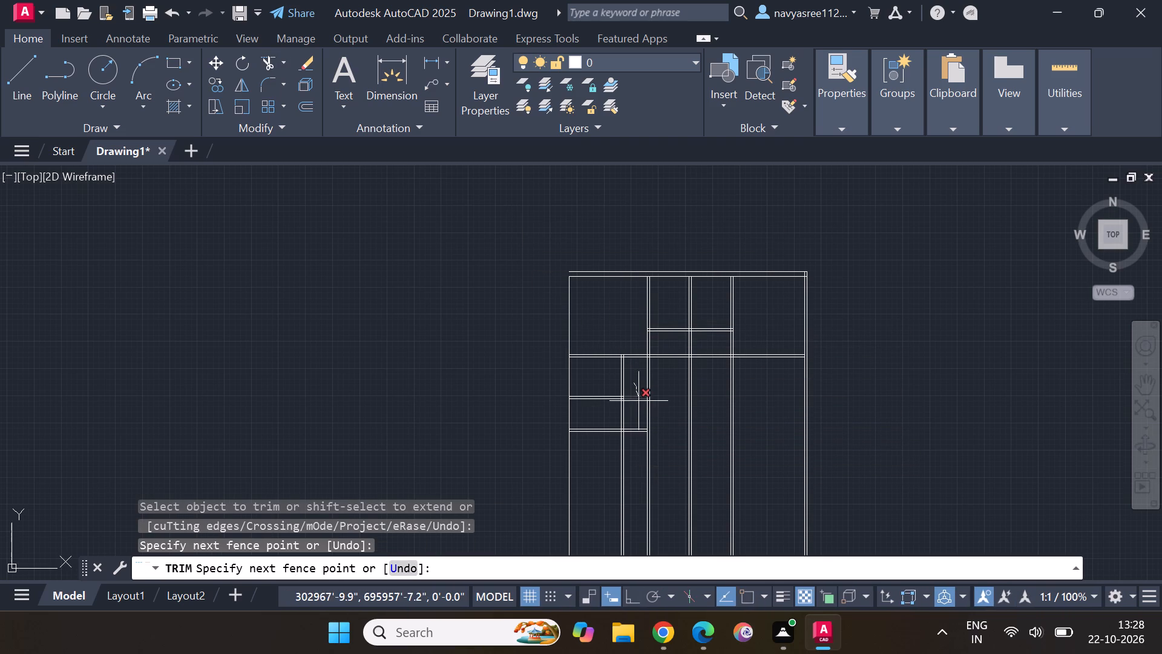
drag(638, 401, 640, 439)
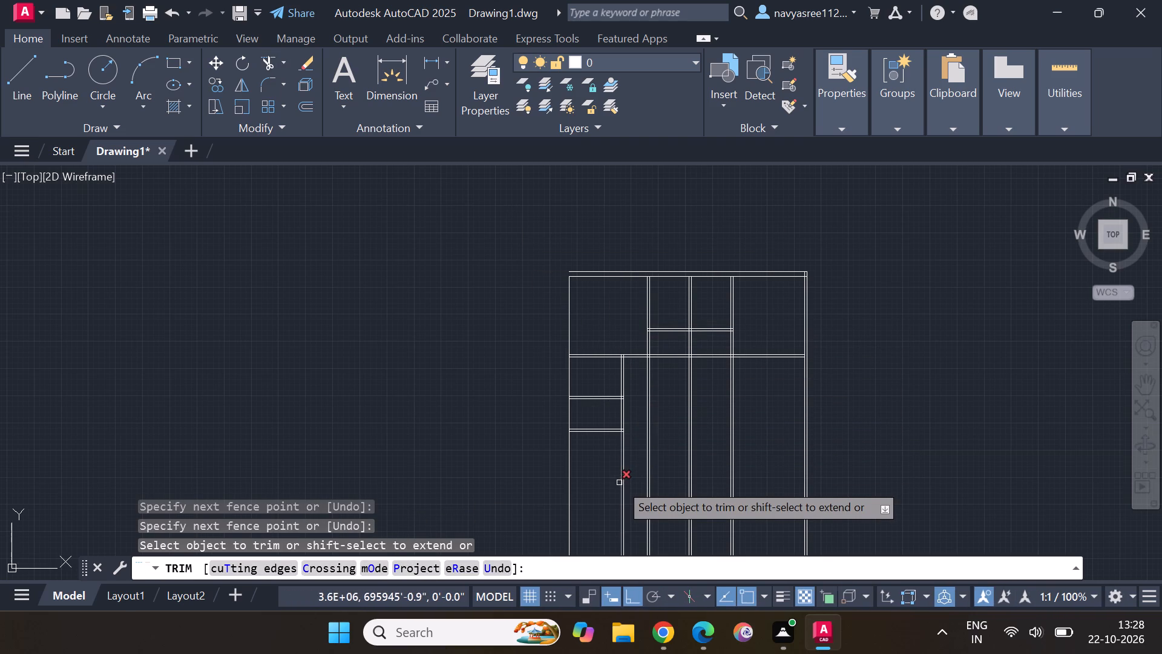
drag(619, 483, 629, 477)
drag(631, 454, 613, 455)
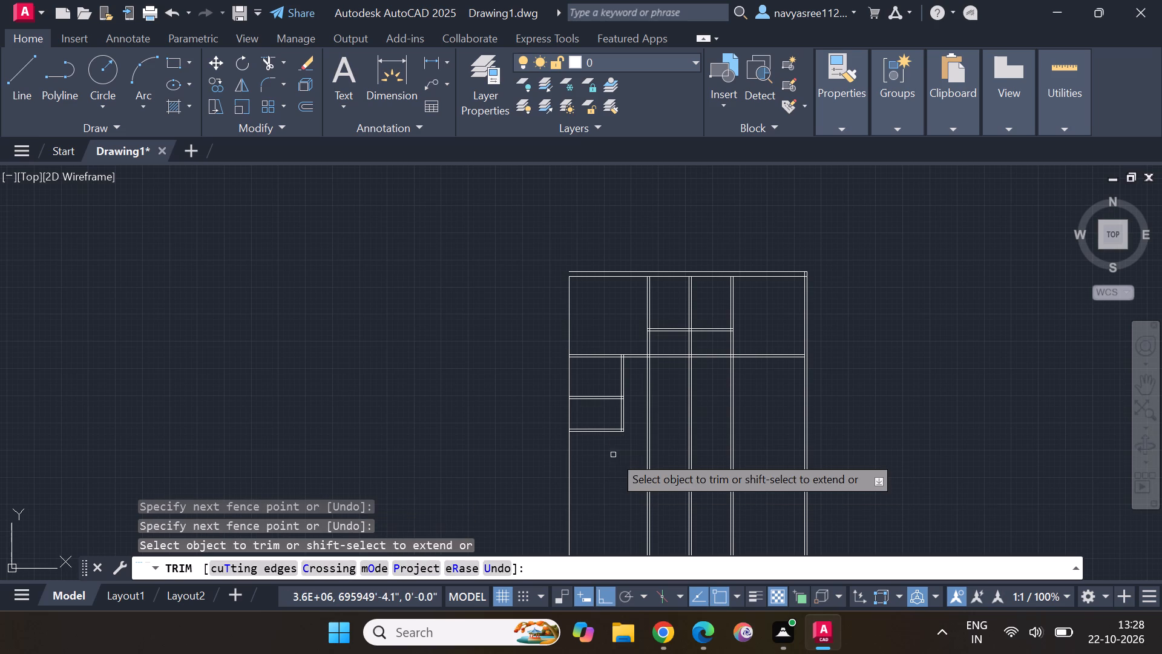
Trim the three vertical partition pairs extending below the top row's lower wall.
drag(645, 374, 727, 386)
drag(750, 386, 681, 403)
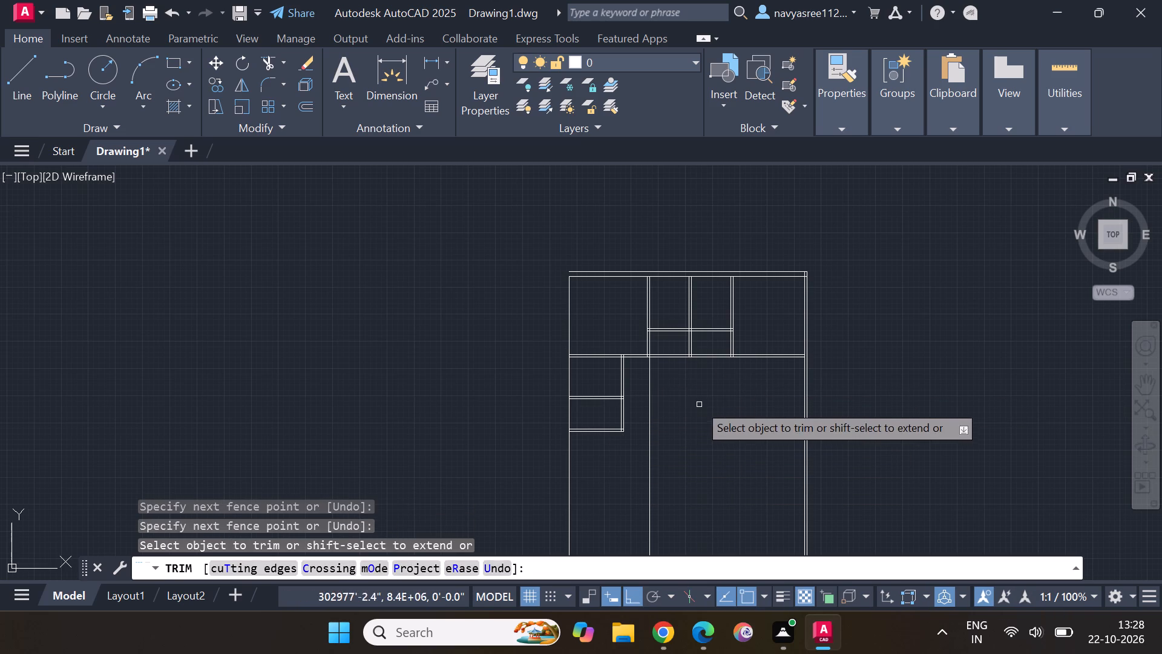
drag(674, 395, 642, 401)
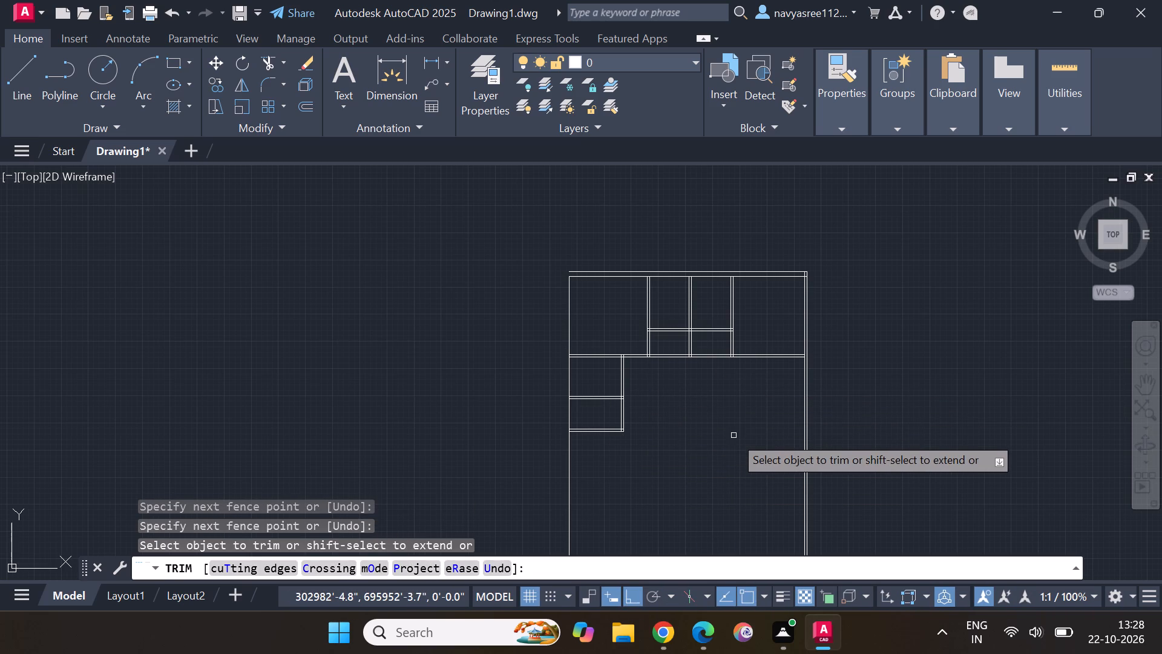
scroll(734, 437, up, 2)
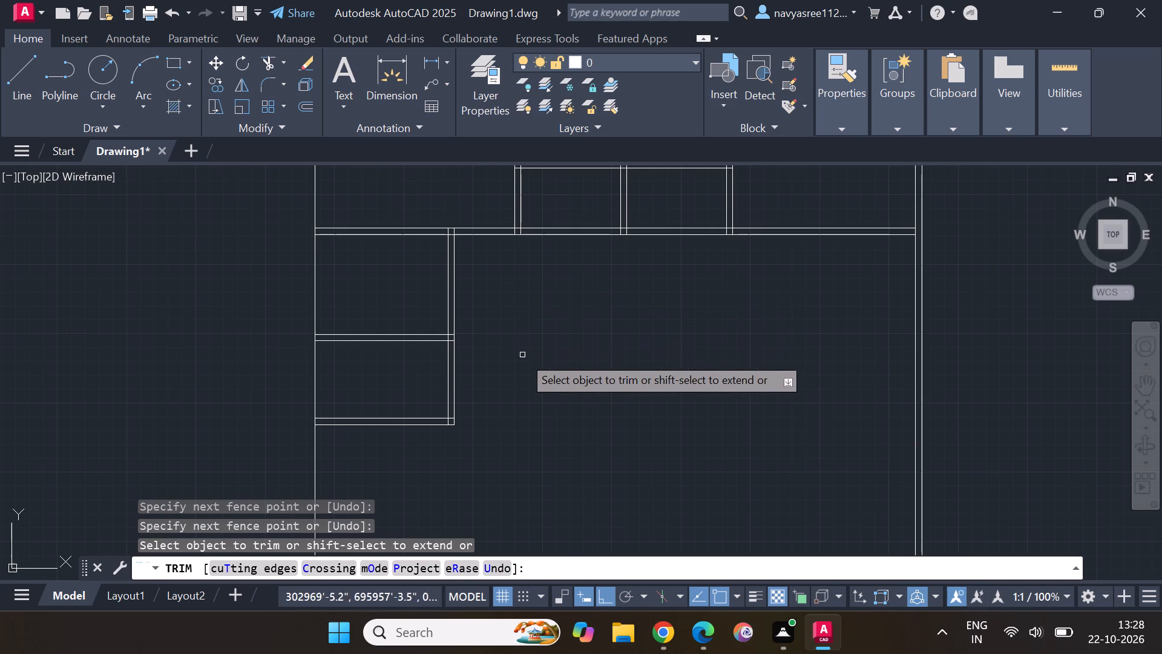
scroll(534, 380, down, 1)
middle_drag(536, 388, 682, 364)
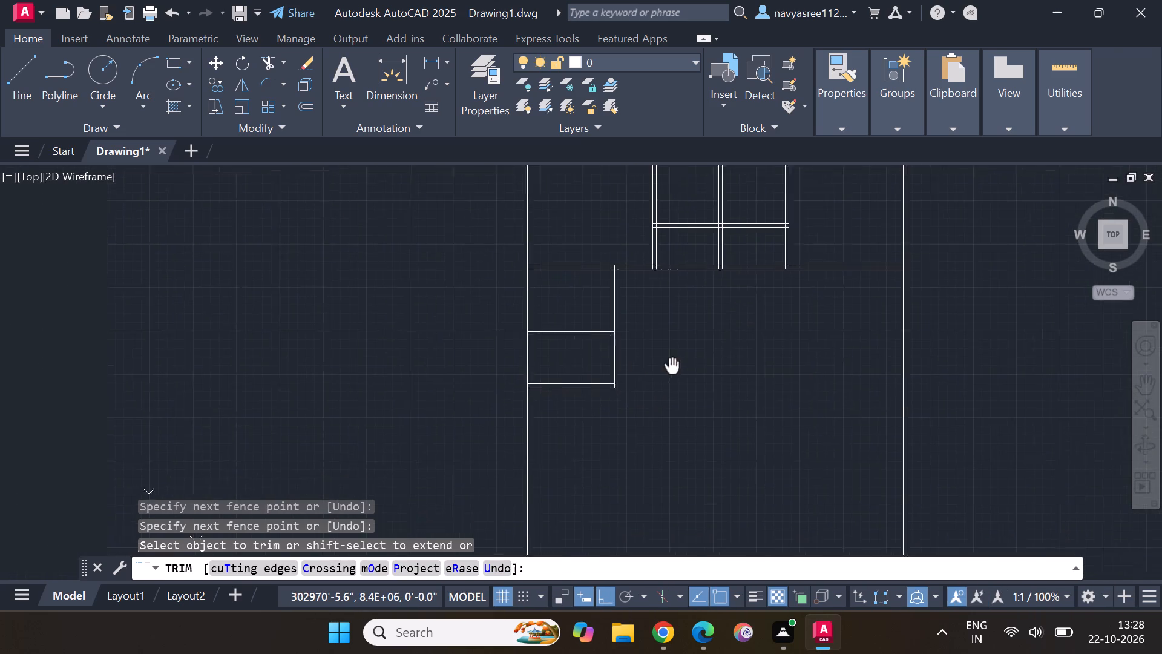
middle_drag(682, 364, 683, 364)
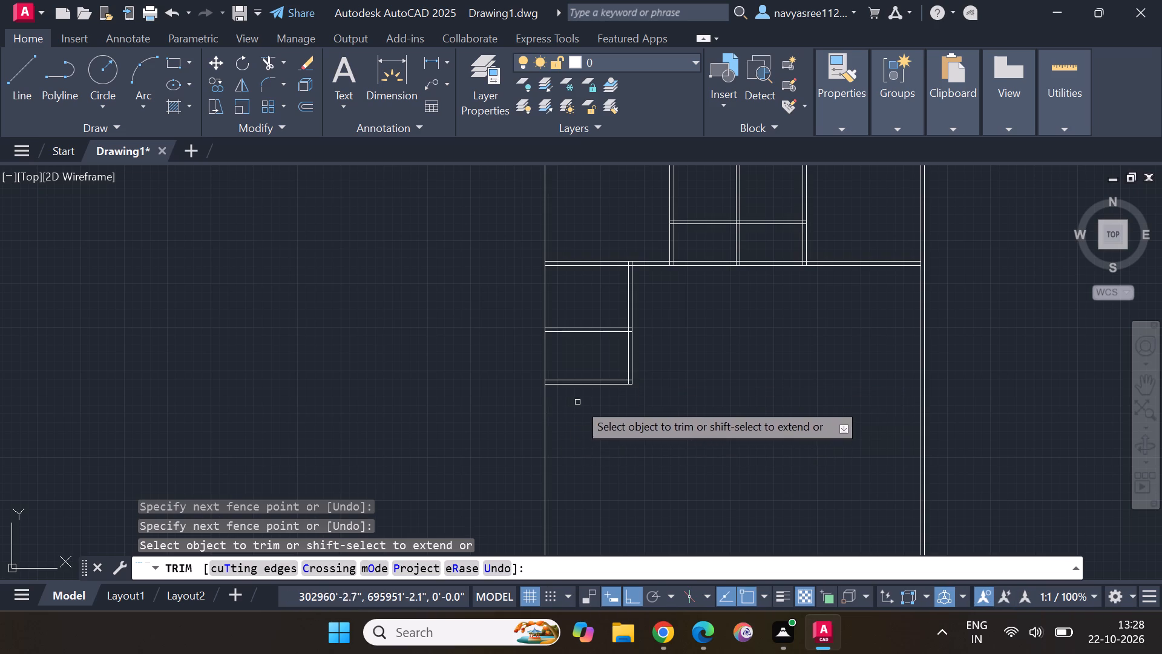
Stretch the lower line of the bottom small room's lower wall about 18'-9" to the right, past the partition.
key(Escape)
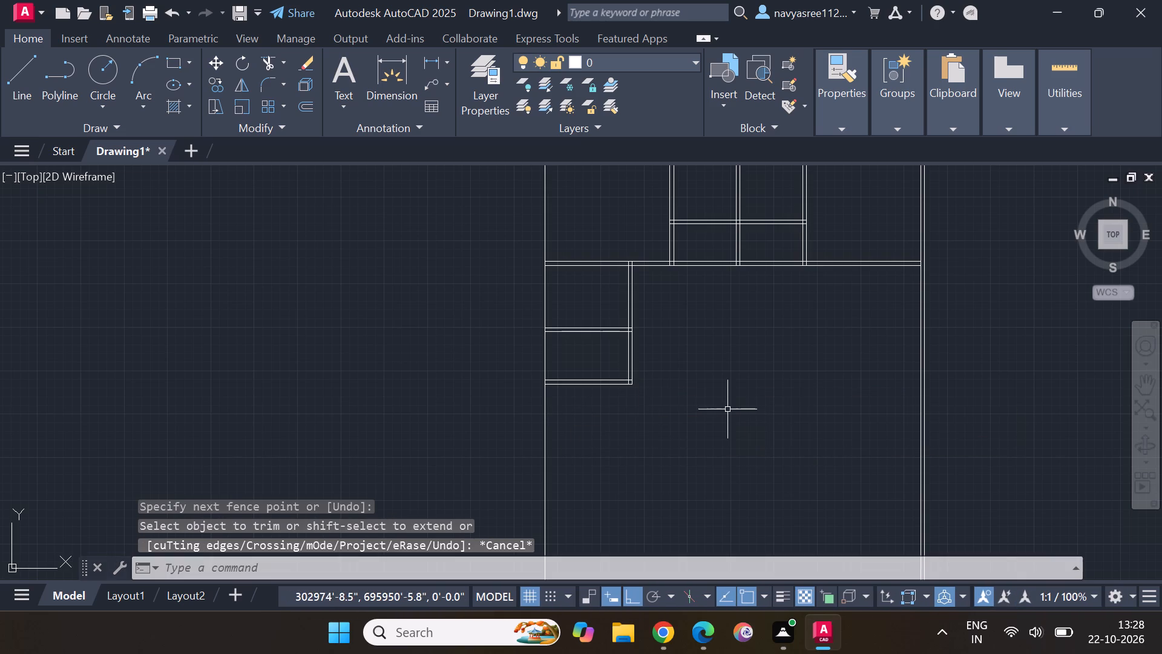
scroll(609, 383, up, 3)
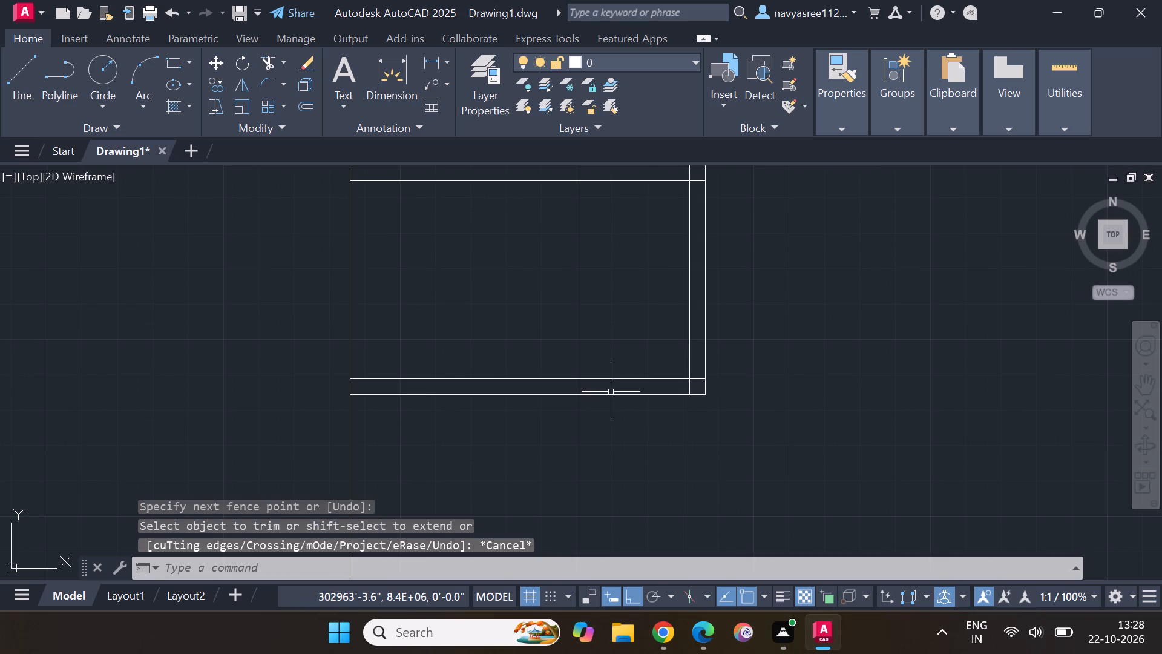
click(611, 395)
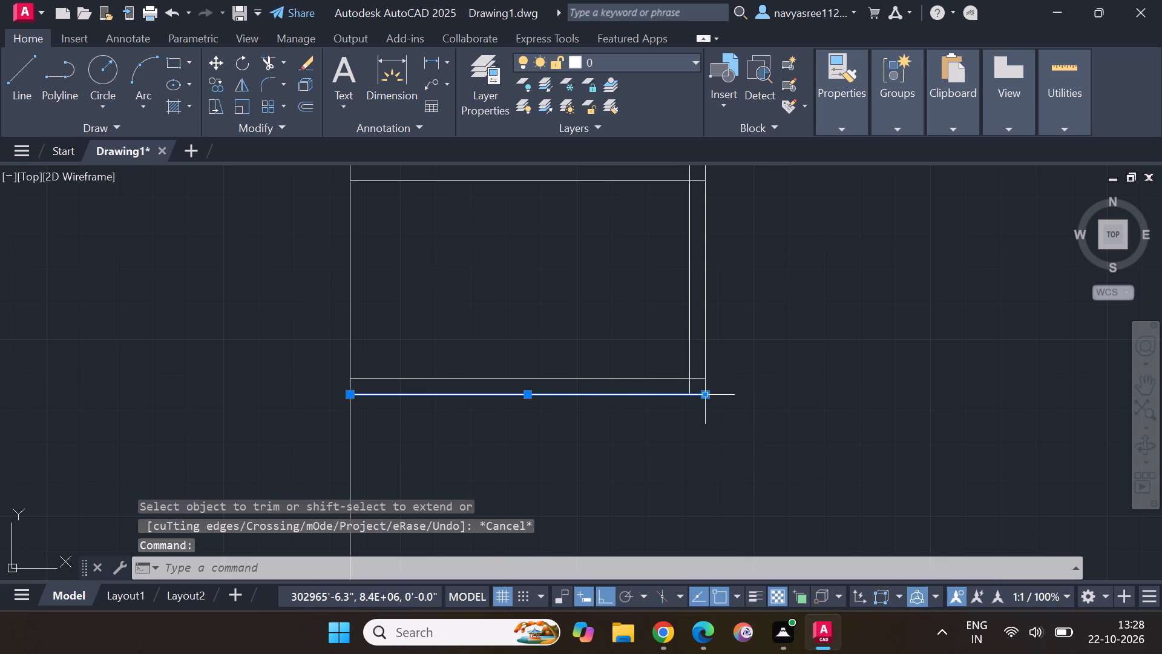
click(705, 397)
scroll(703, 398, down, 2)
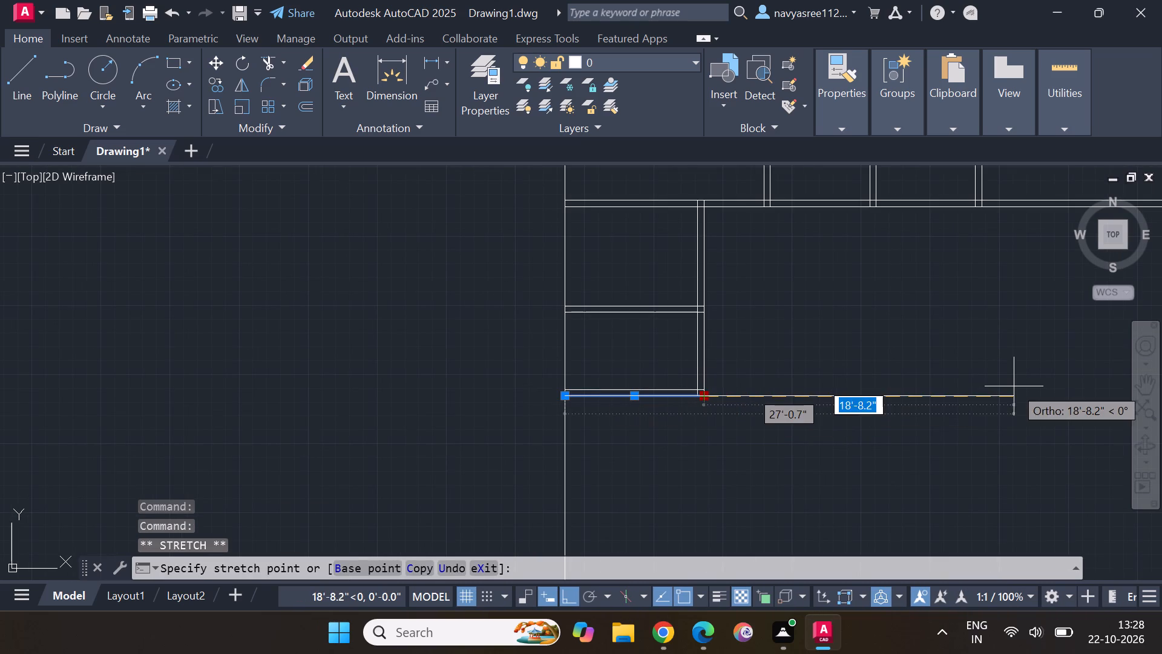
click(1016, 386)
key(grave)
key(Escape)
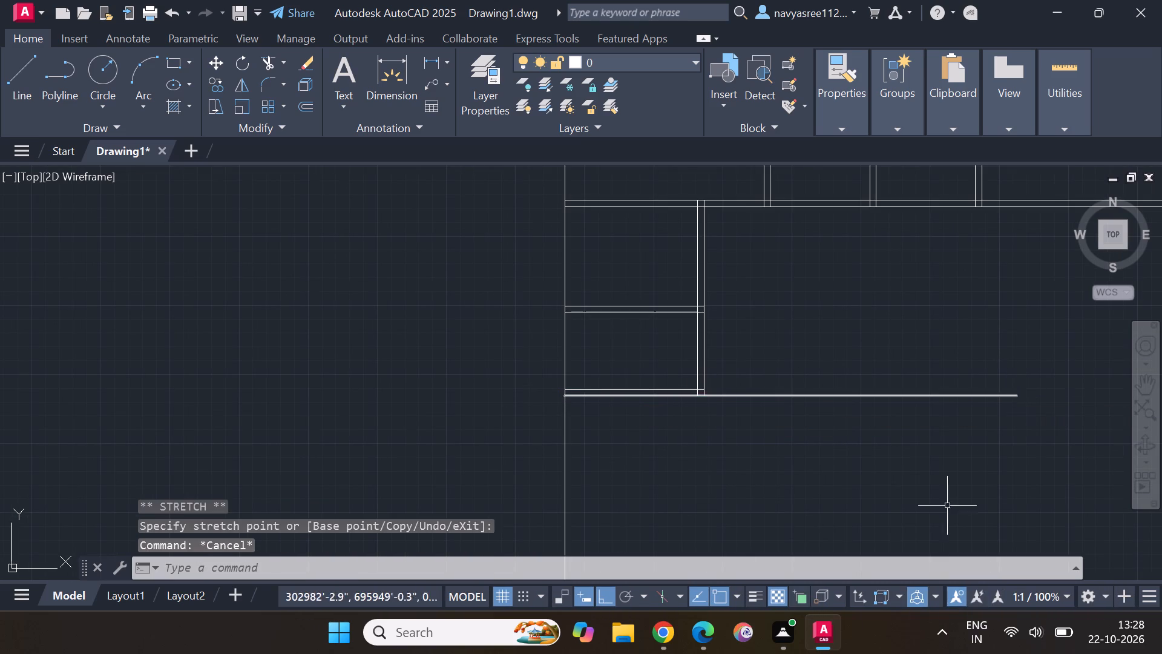
key(Escape)
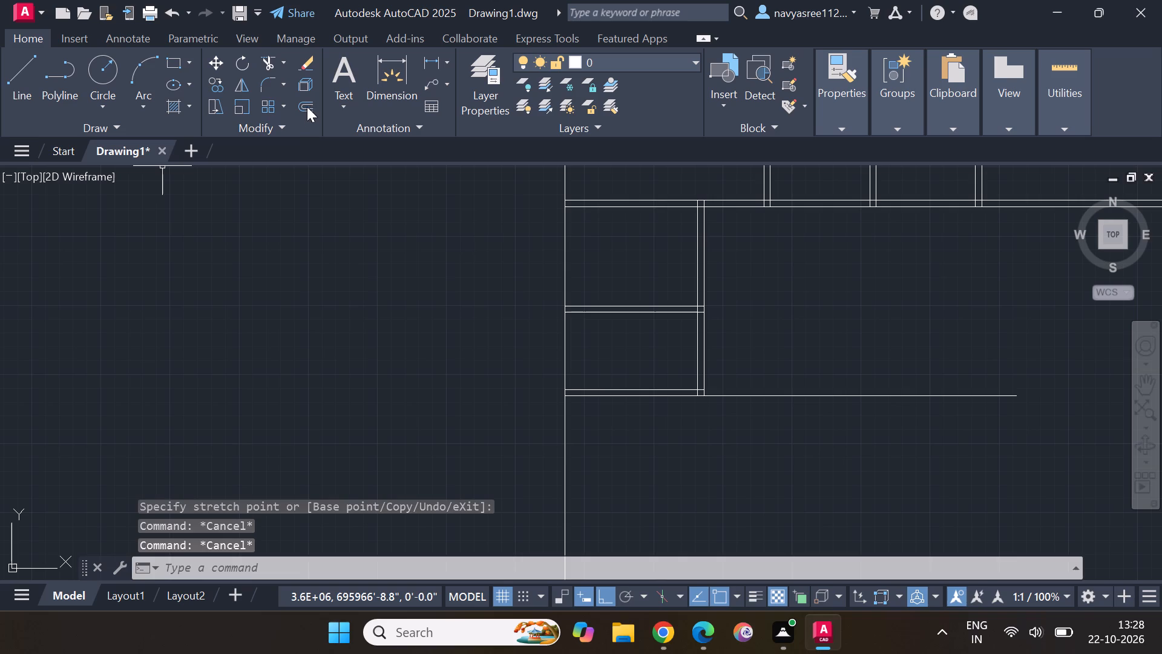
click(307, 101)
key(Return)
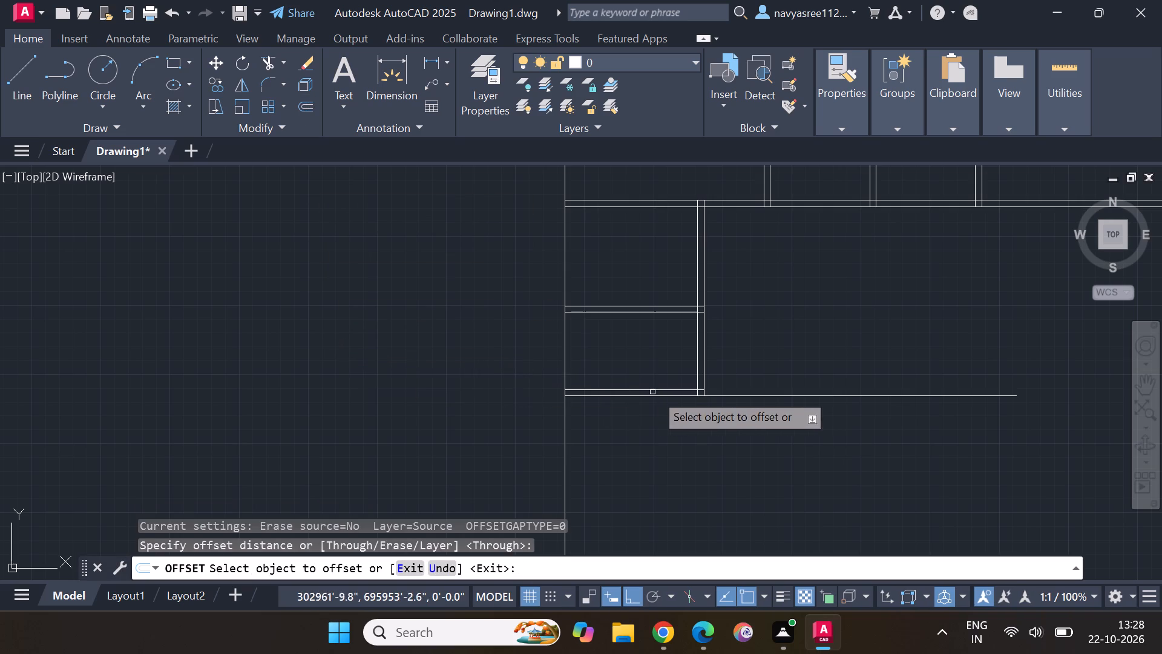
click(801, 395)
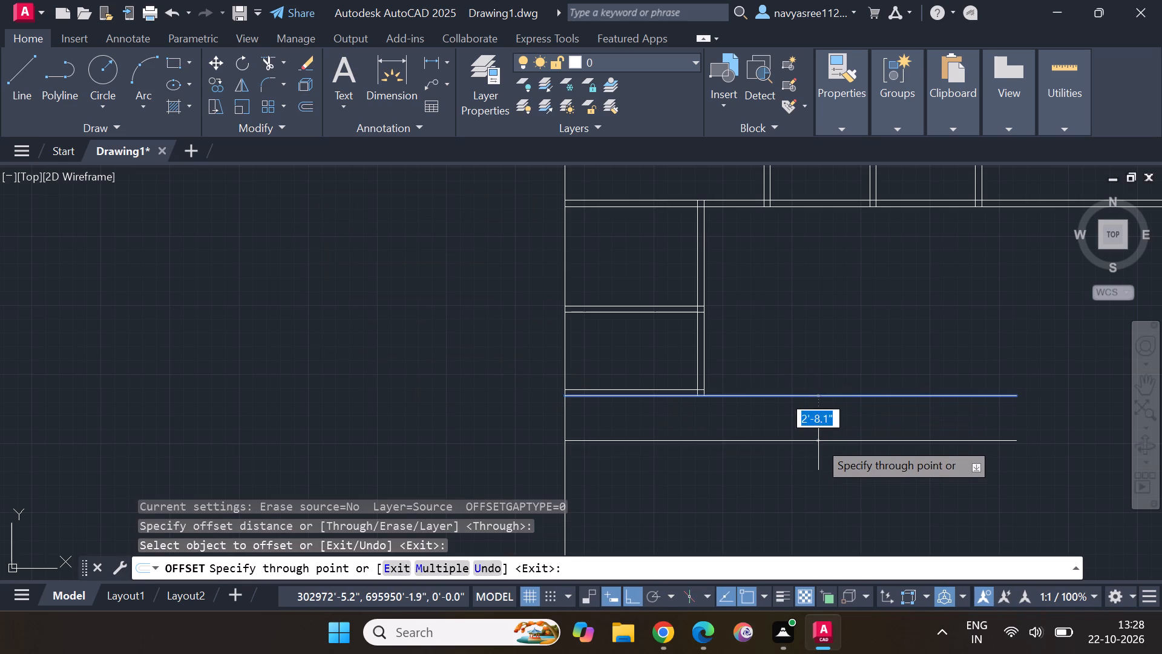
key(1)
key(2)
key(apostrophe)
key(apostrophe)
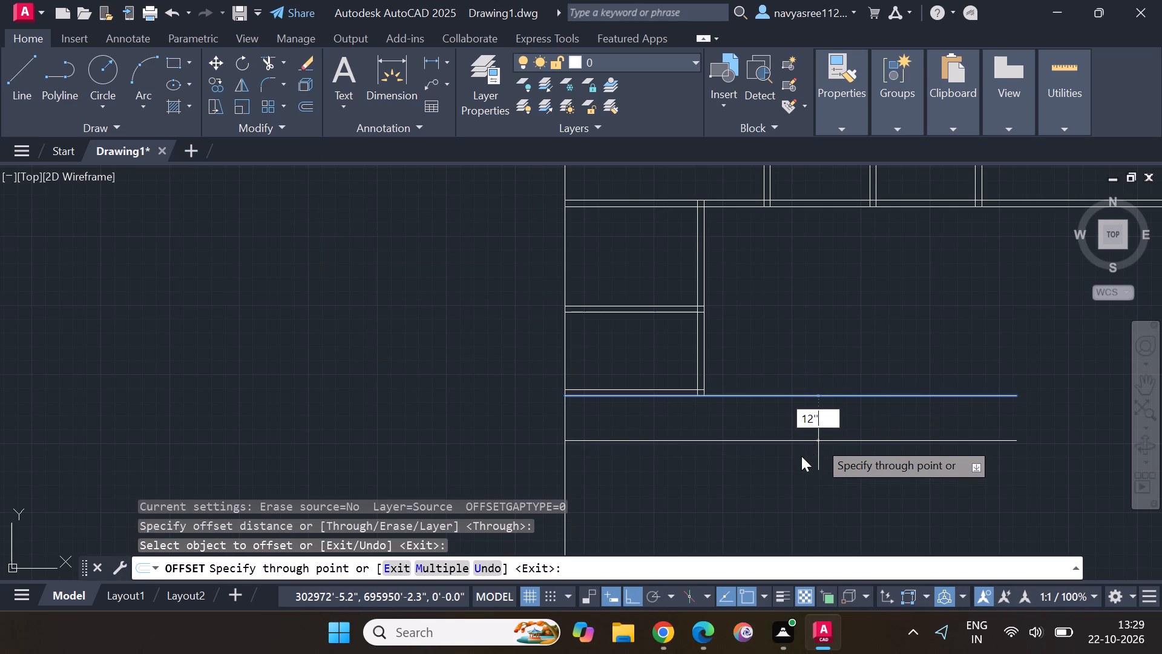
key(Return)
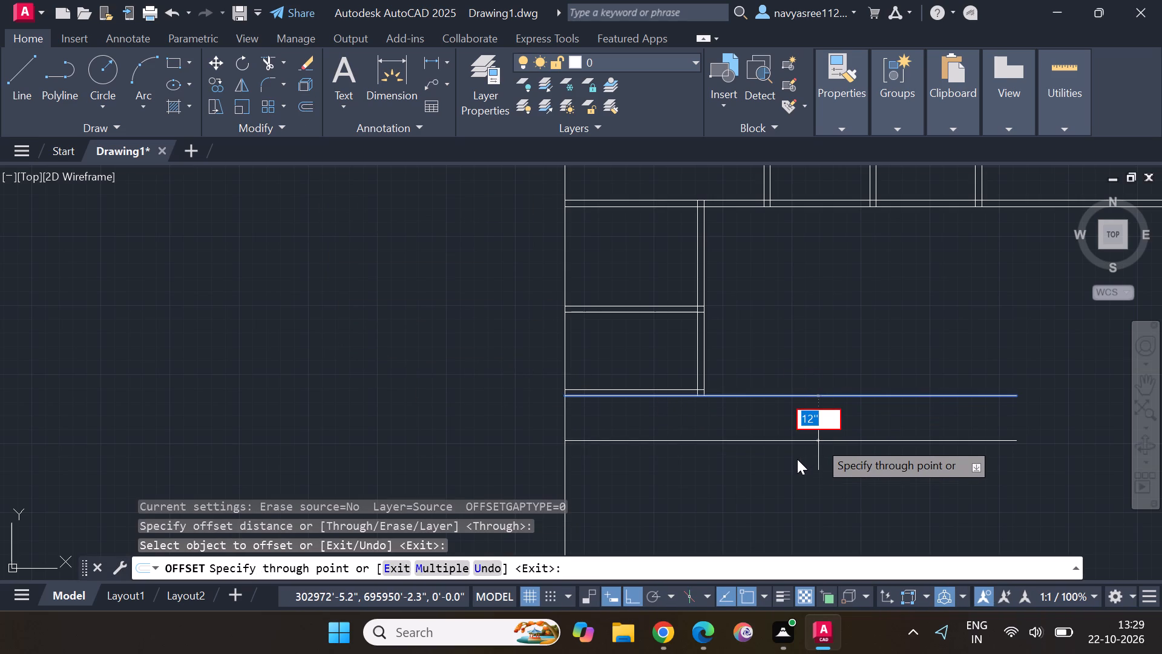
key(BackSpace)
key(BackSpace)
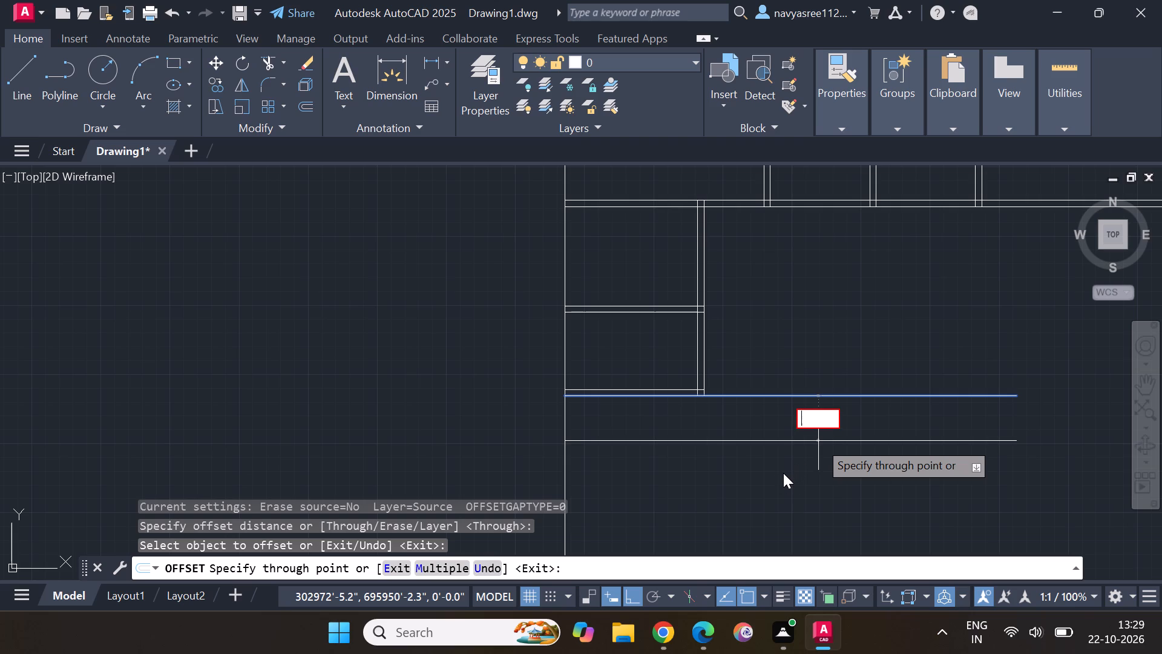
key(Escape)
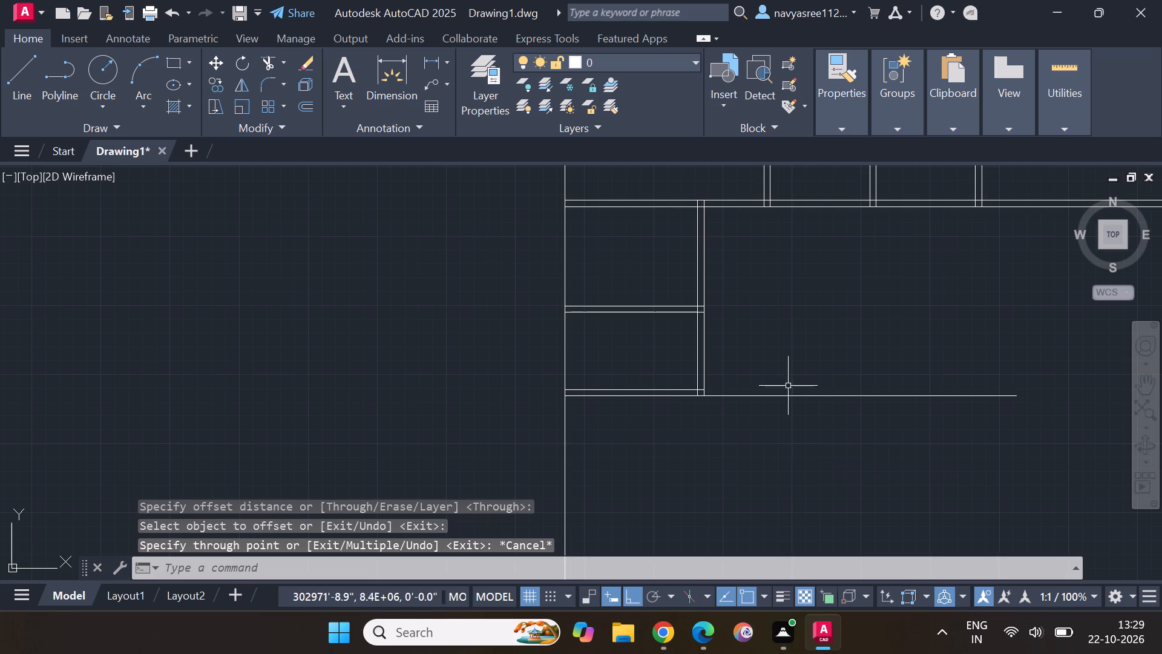
Start a new Offset for the extended lower wall line.
click(303, 104)
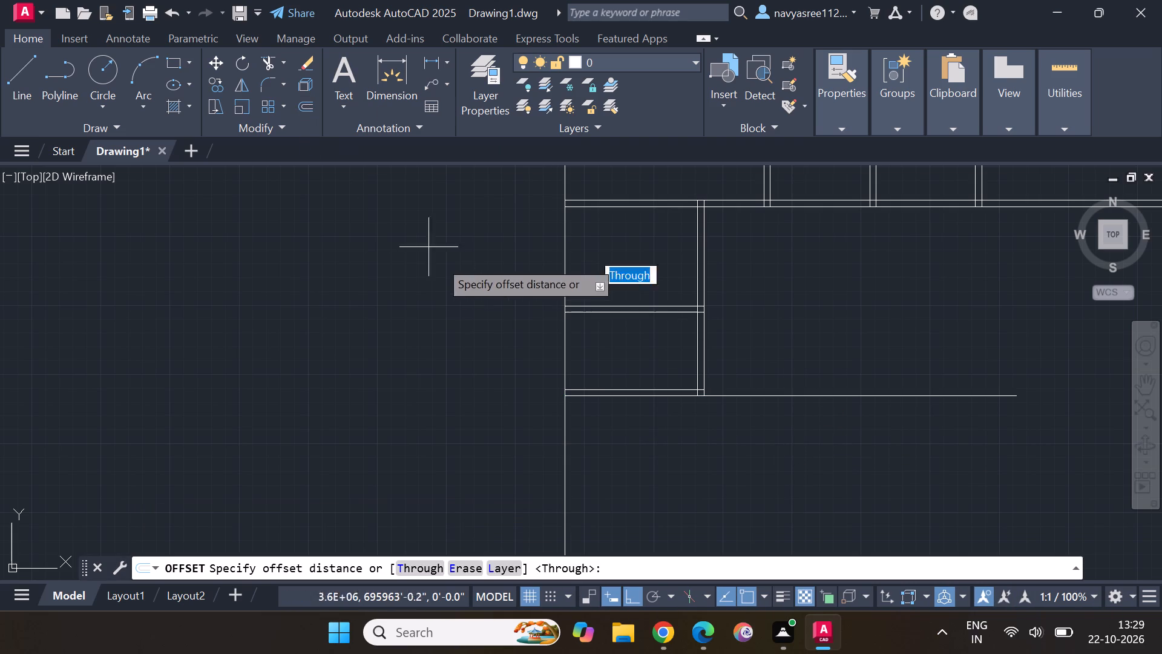
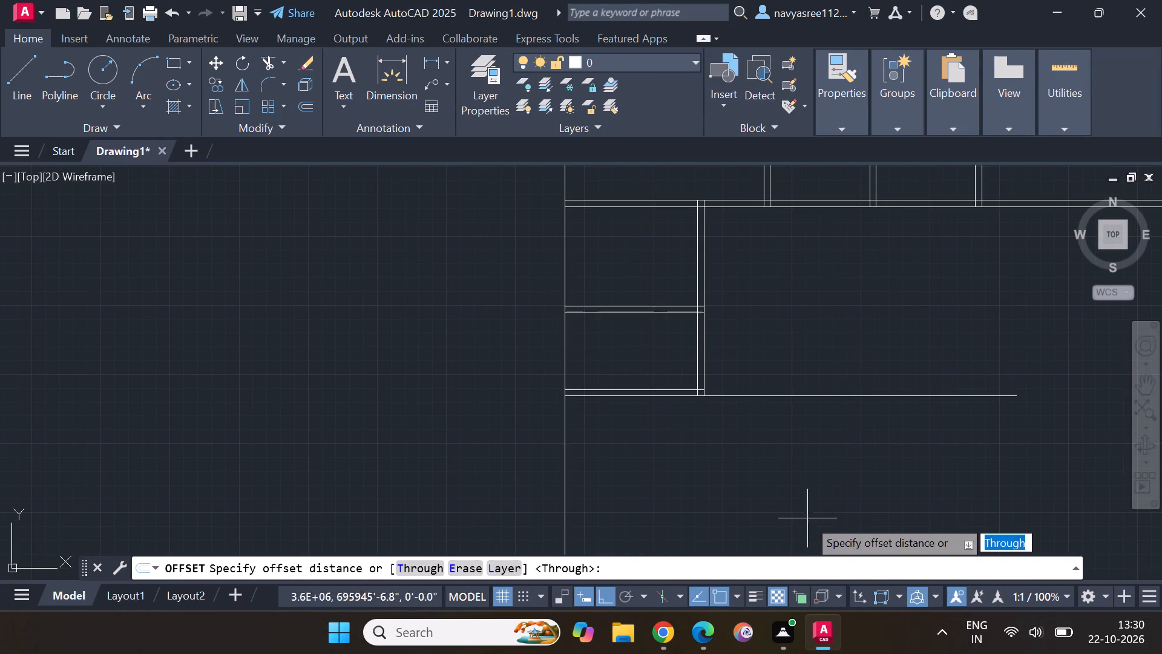
Offset the extended lower wall line 12' downward to set the bottom edge of the room below the two small rooms.
key(Return)
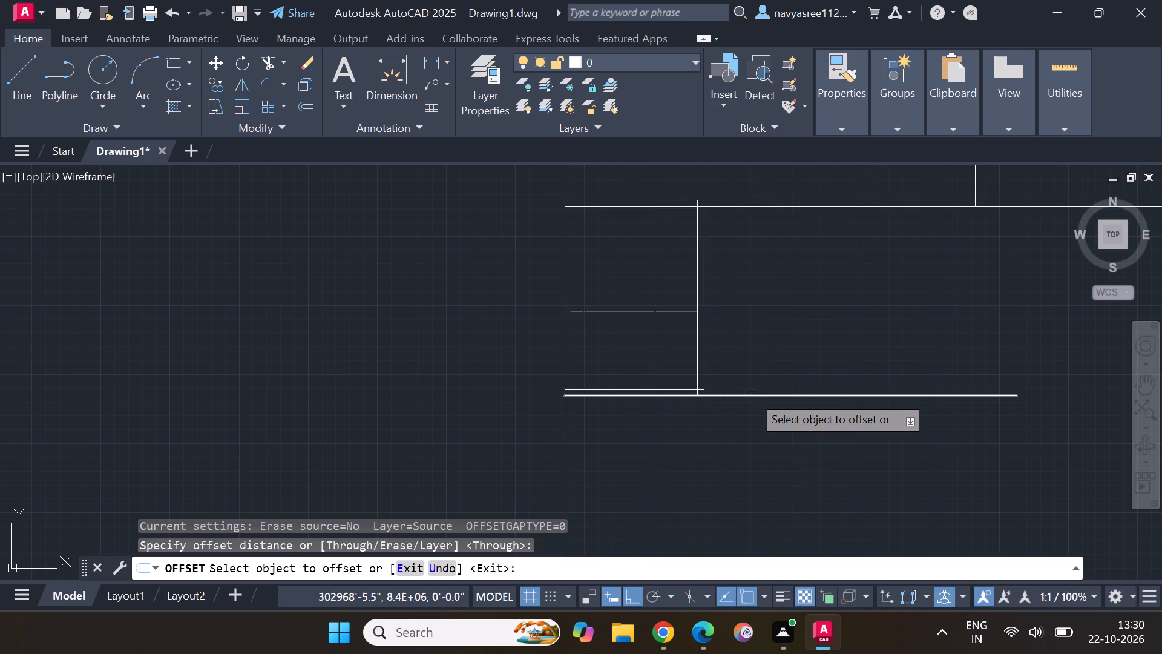
click(752, 395)
text(12)
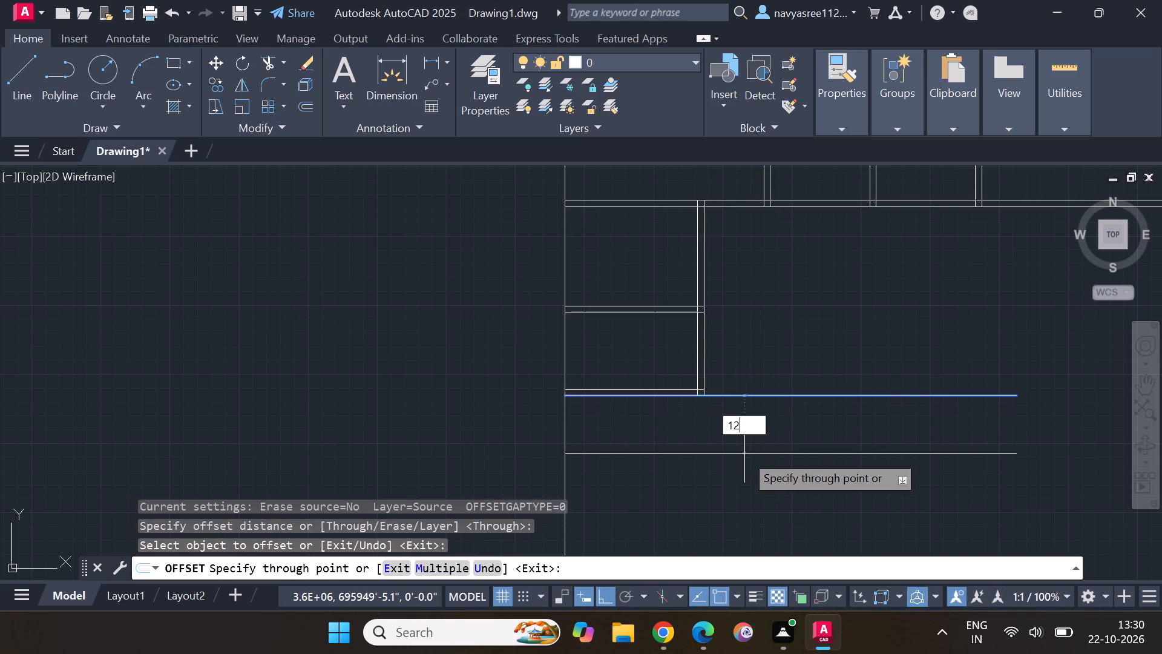
key(apostrophe)
key(Return)
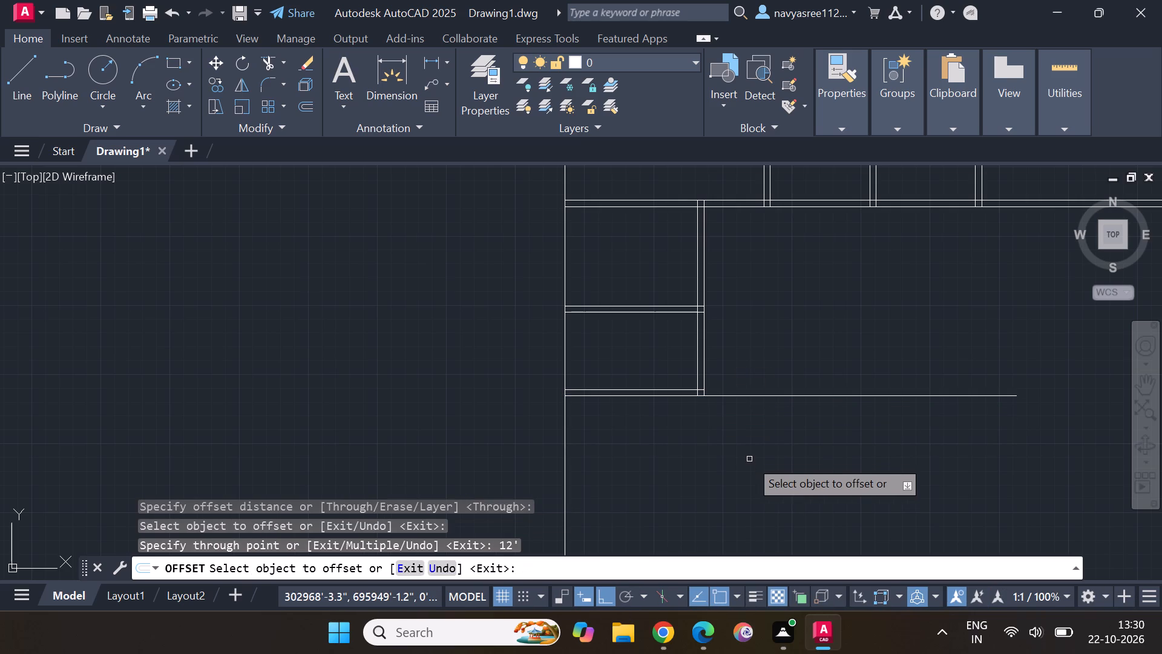
Offset the left outer wall line 12' inward, and offset the resulting line 4.5" to the right to form a partition wall pair.
scroll(749, 459, down, 2)
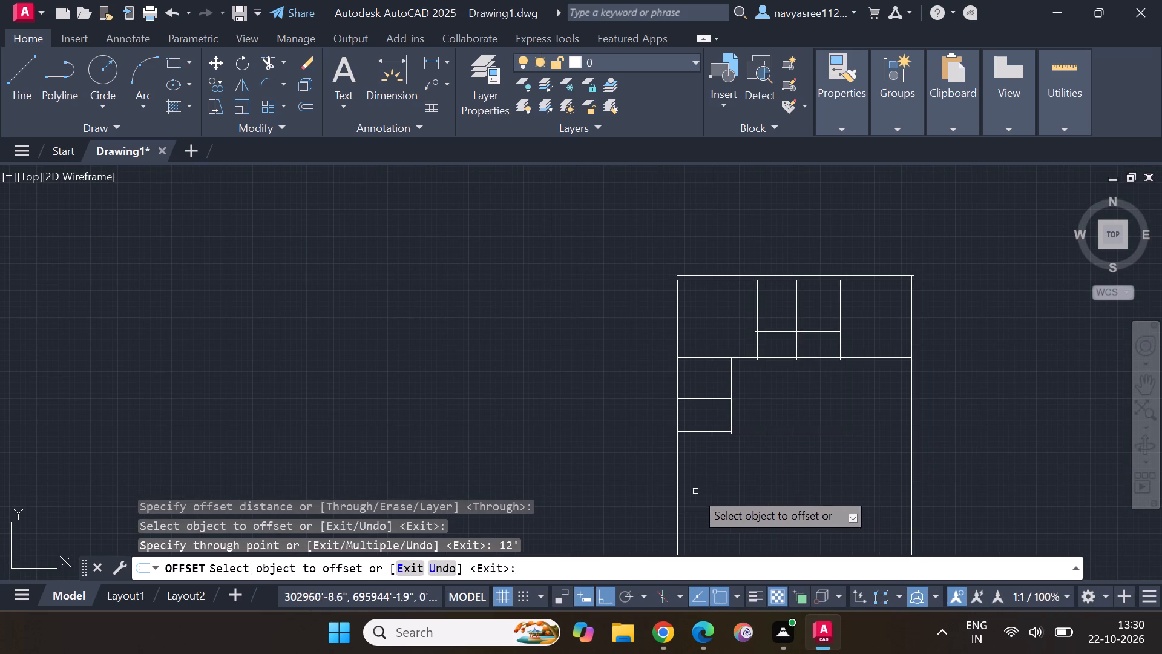
click(678, 476)
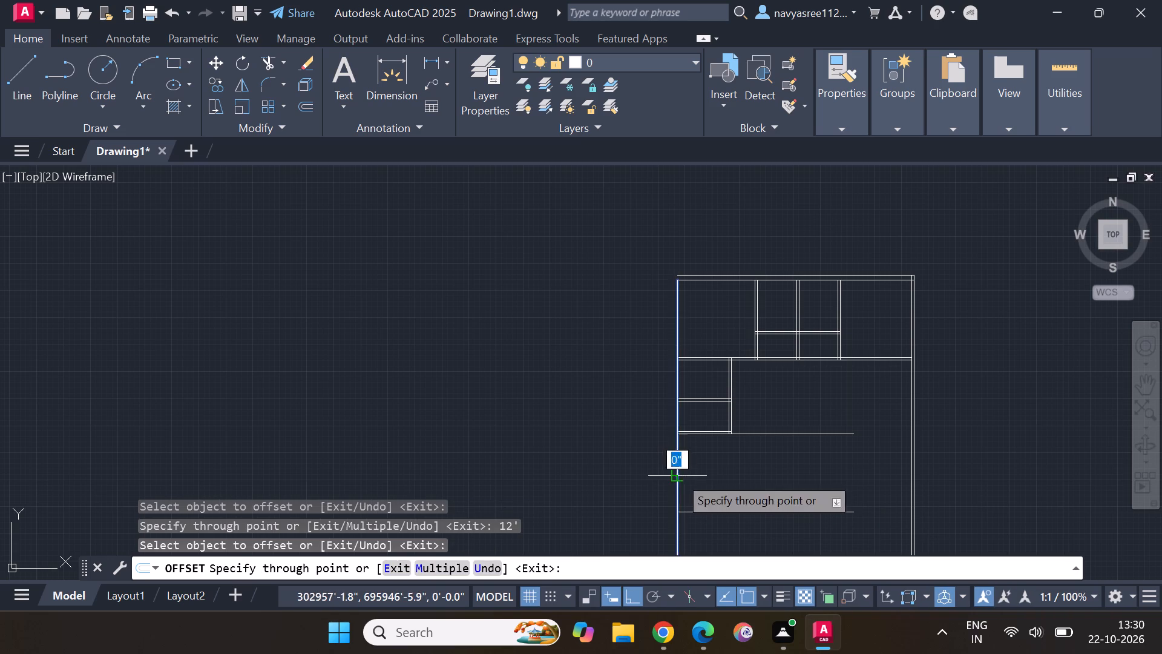
key(1)
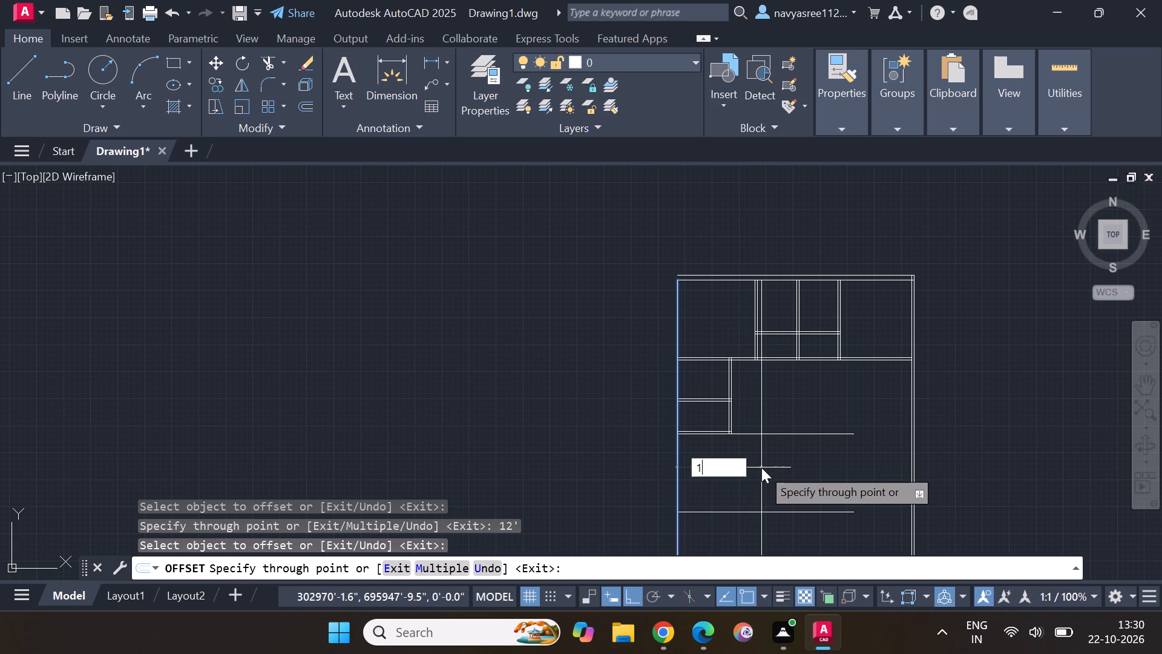
key(2)
key(apostrophe)
key(Return)
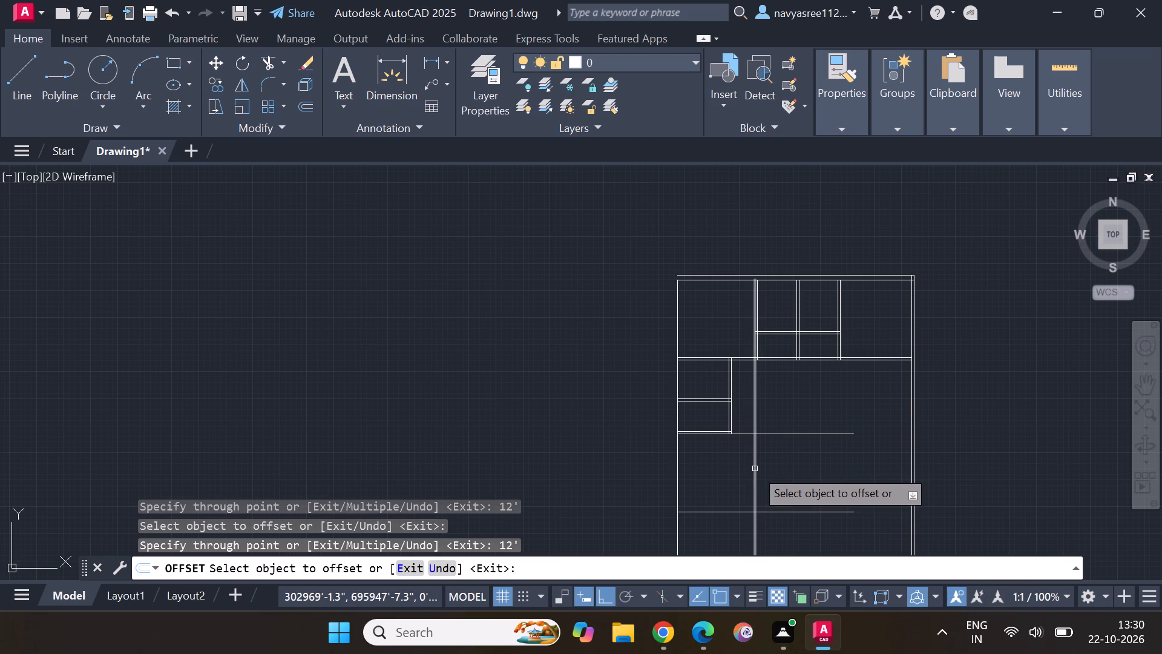
drag(755, 469, 764, 469)
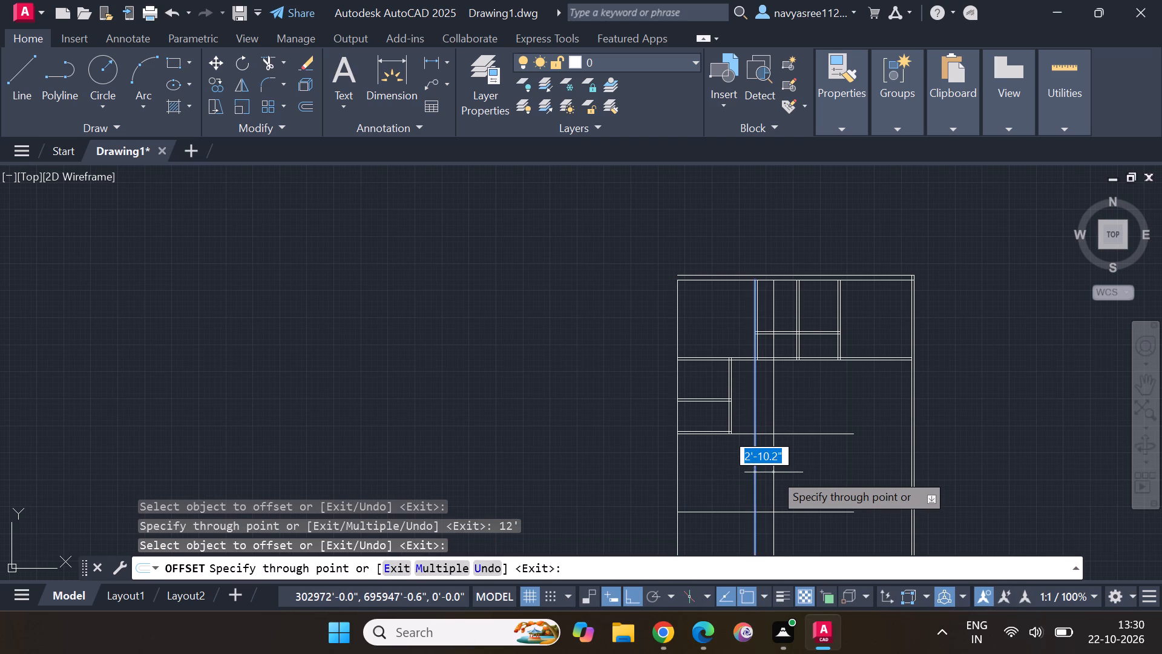
key(4)
text(.5)
key(shift+quotedbl)
key(Return)
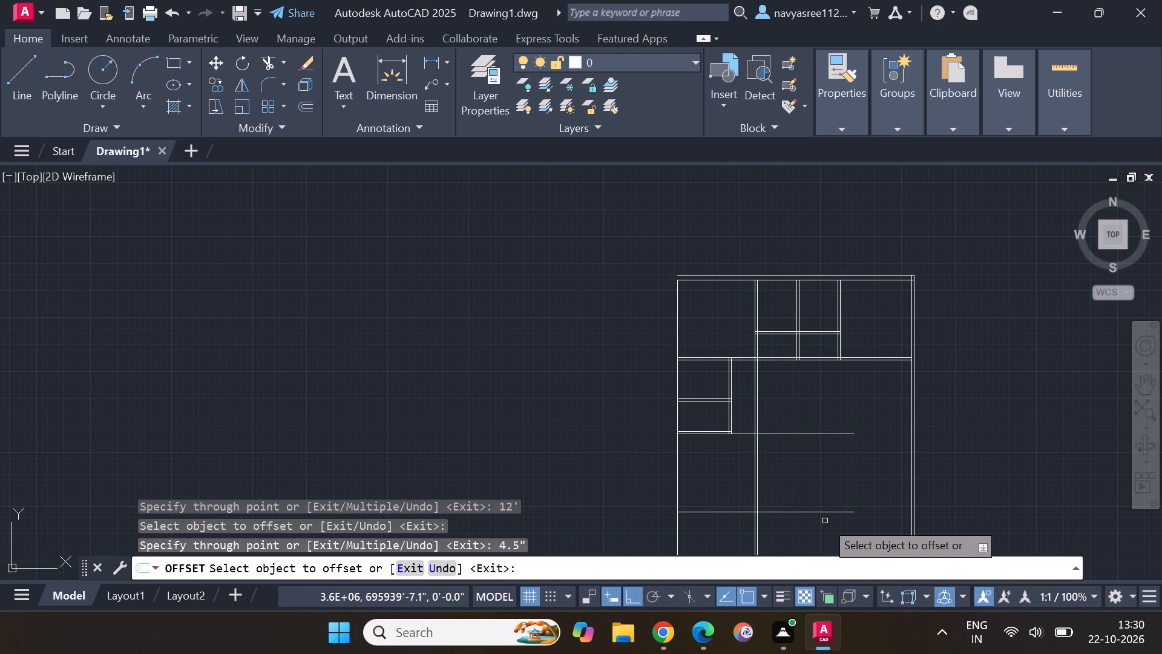
Trim the left outer wall line and the new partition pair below the new bottom horizontal line.
scroll(771, 441, up, 3)
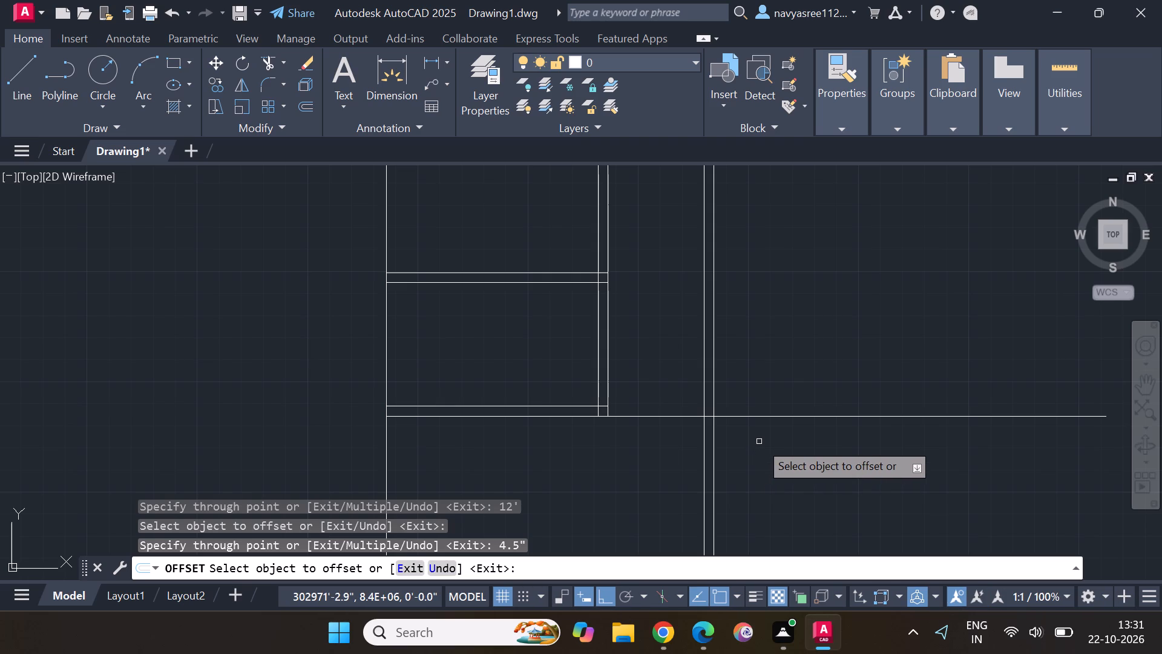
scroll(781, 440, down, 1)
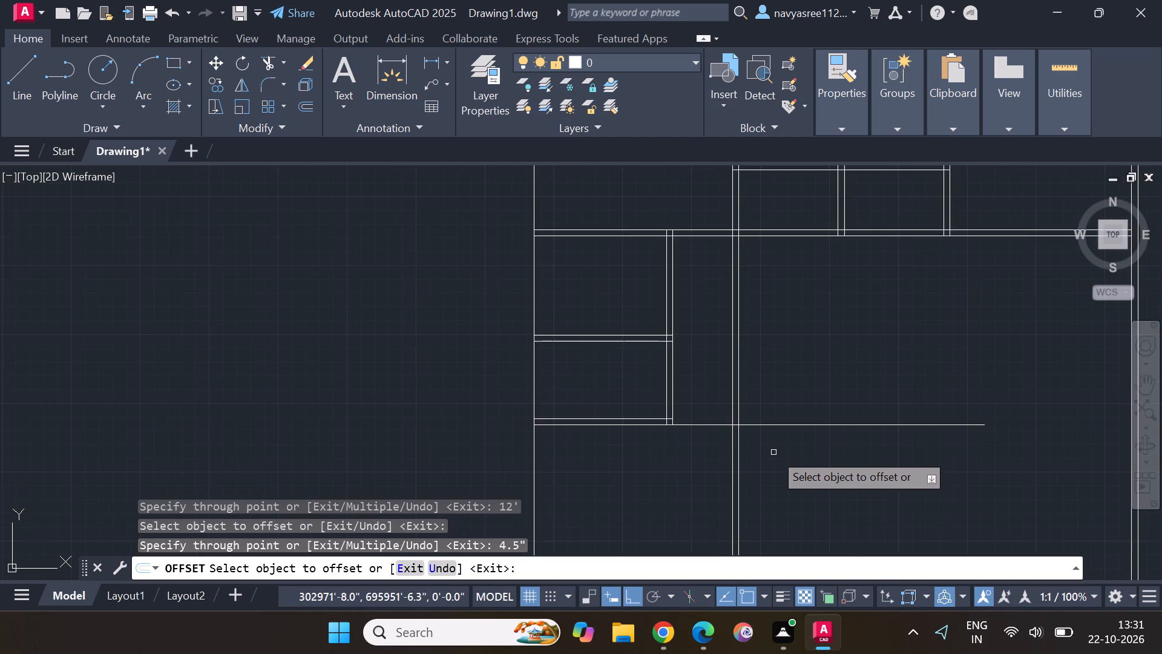
scroll(773, 456, down, 2)
middle_drag(783, 464, 647, 375)
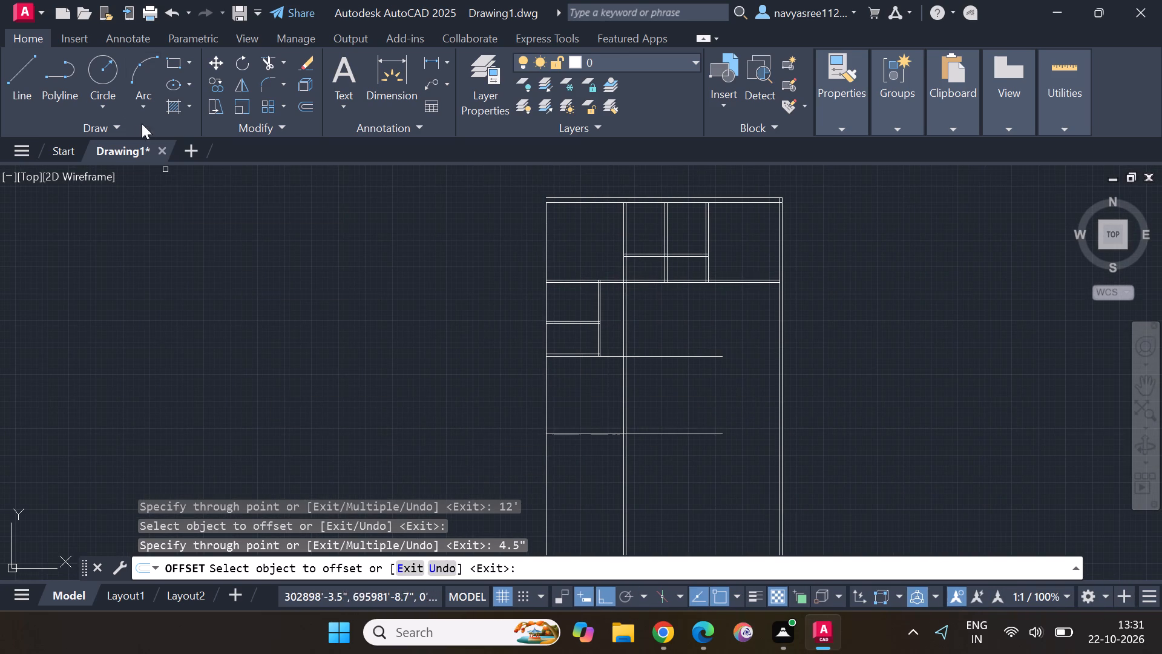
click(264, 65)
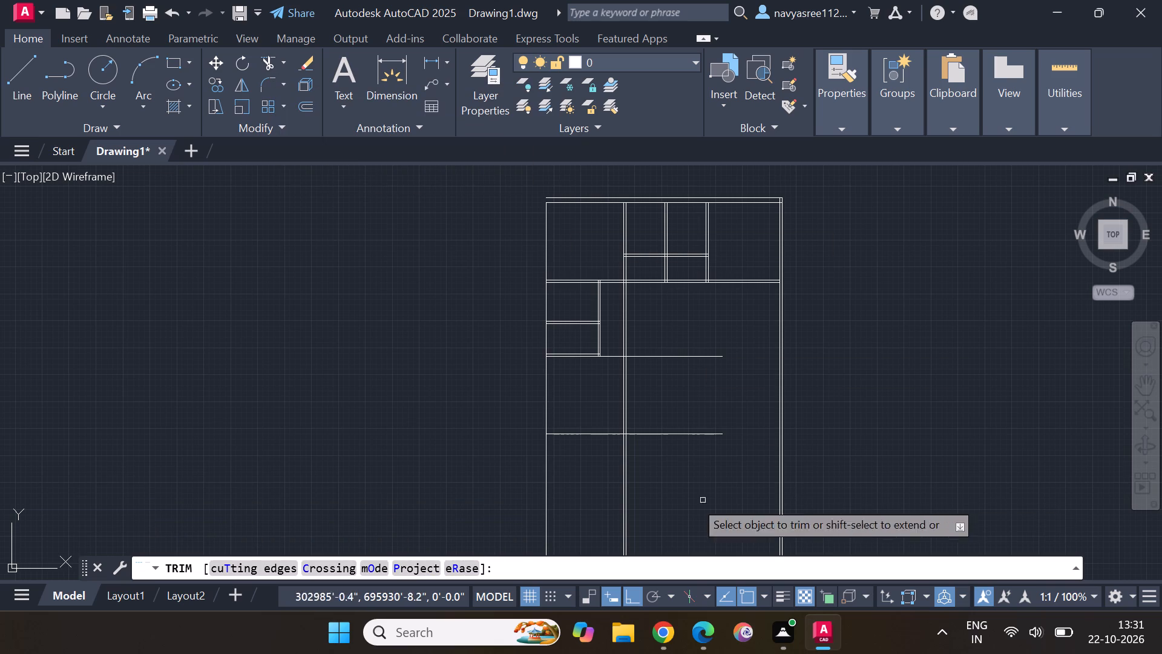
drag(533, 494, 707, 478)
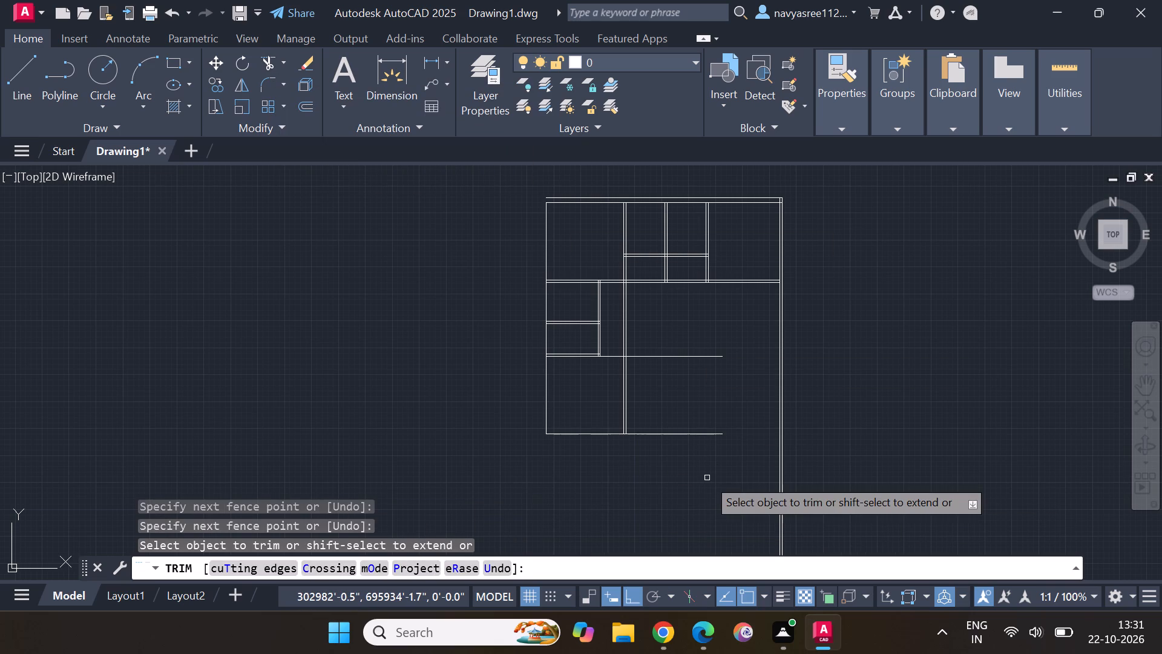
key(Escape)
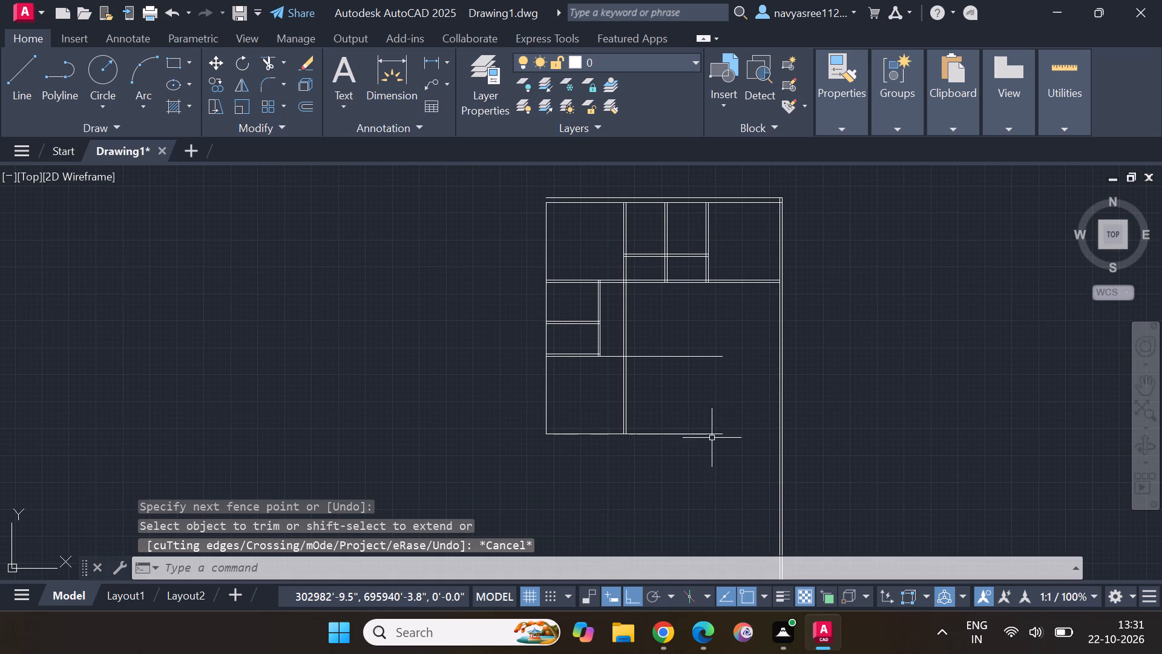
Stretch the bottom horizontal line's right end past the right outer wall.
scroll(712, 438, up, 1)
click(717, 428)
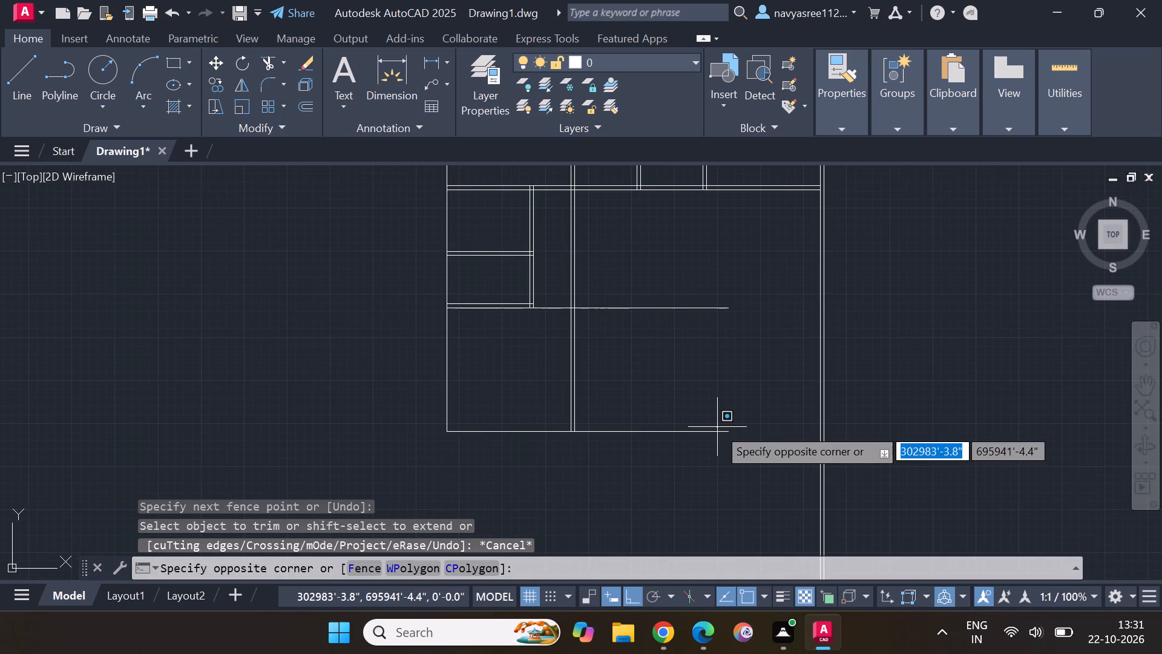
key(Escape)
click(717, 434)
click(724, 435)
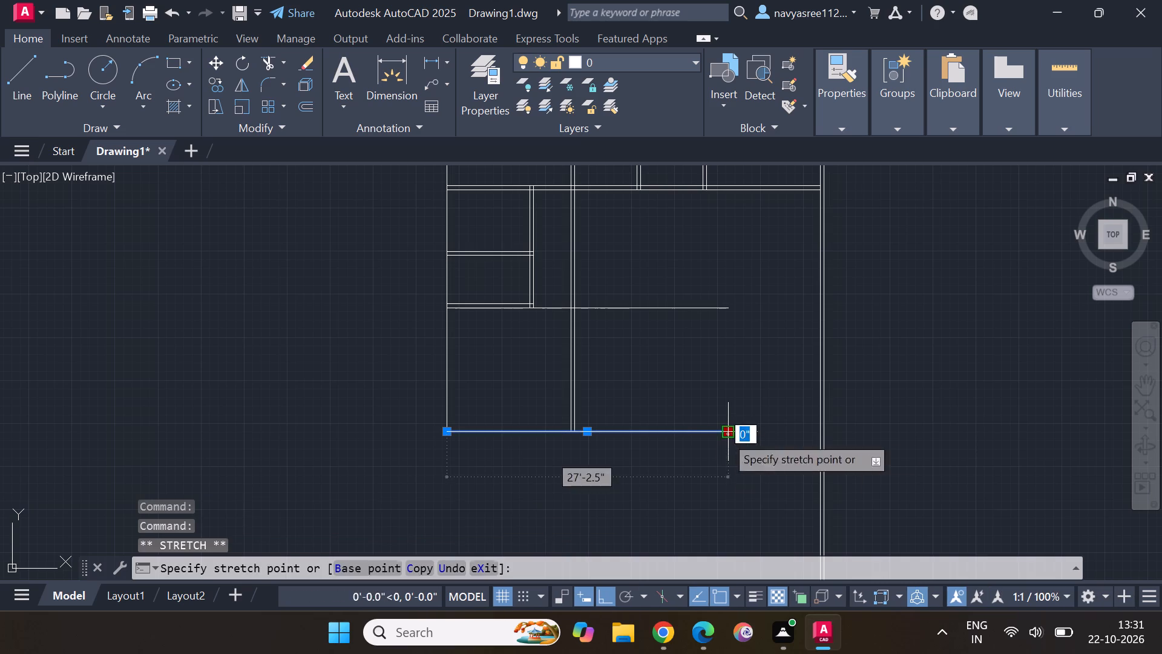
click(922, 428)
key(Escape)
key(Escape)
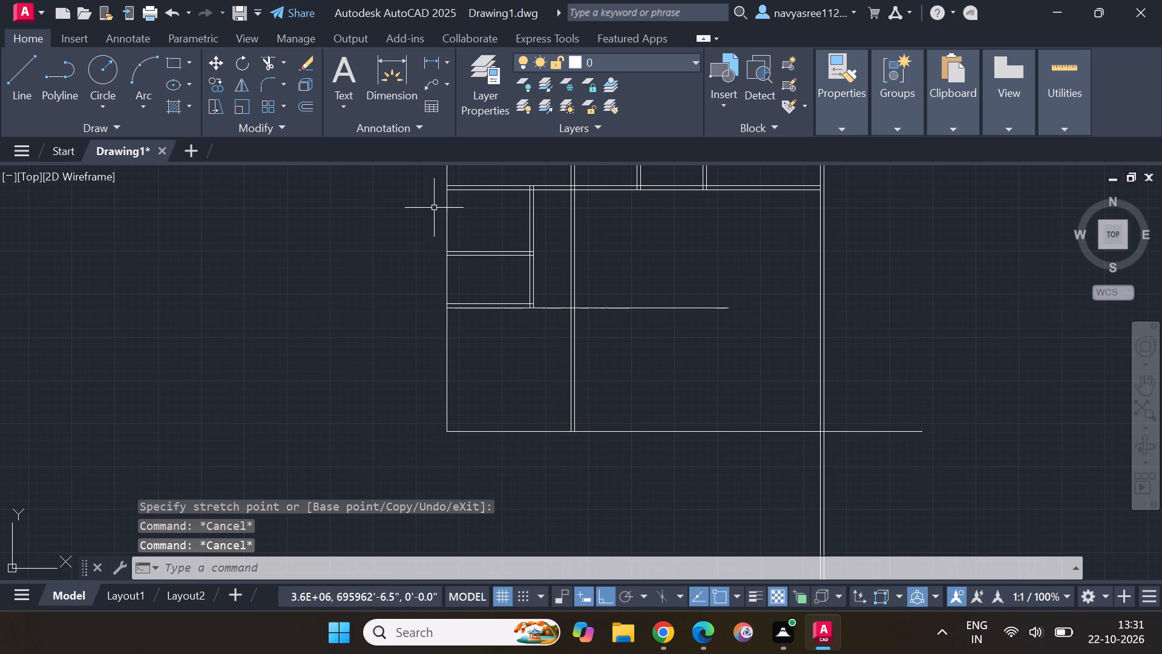
Trim the right outer wall pair below the bottom line, and remove the pair's outer line above it.
click(266, 53)
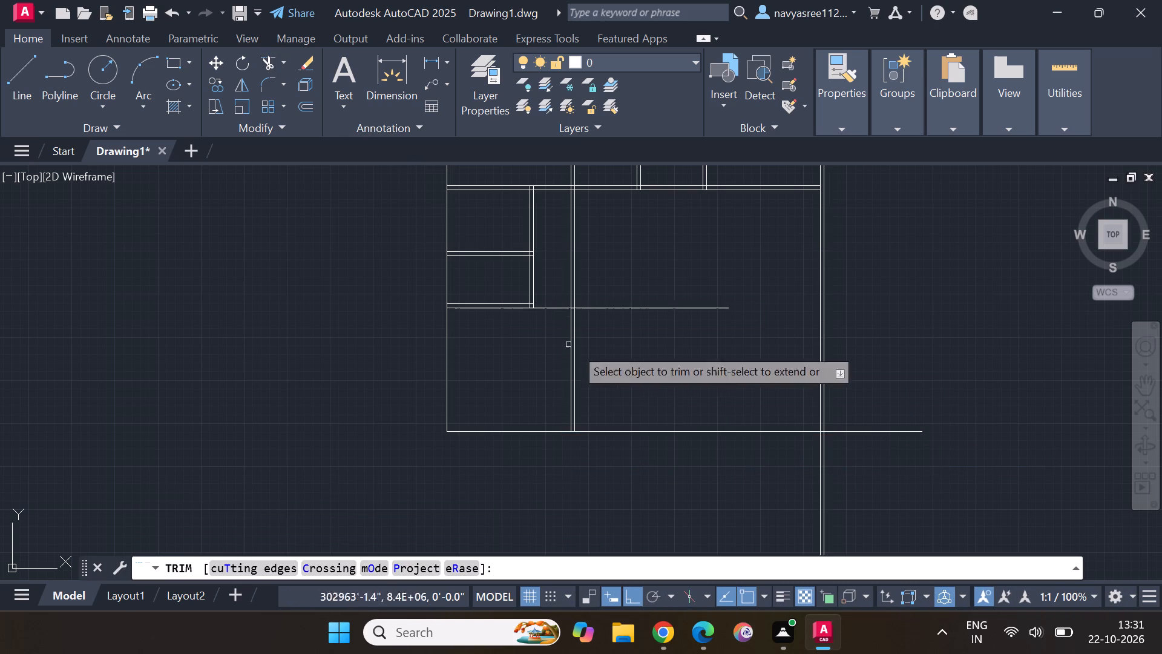
drag(868, 487, 758, 512)
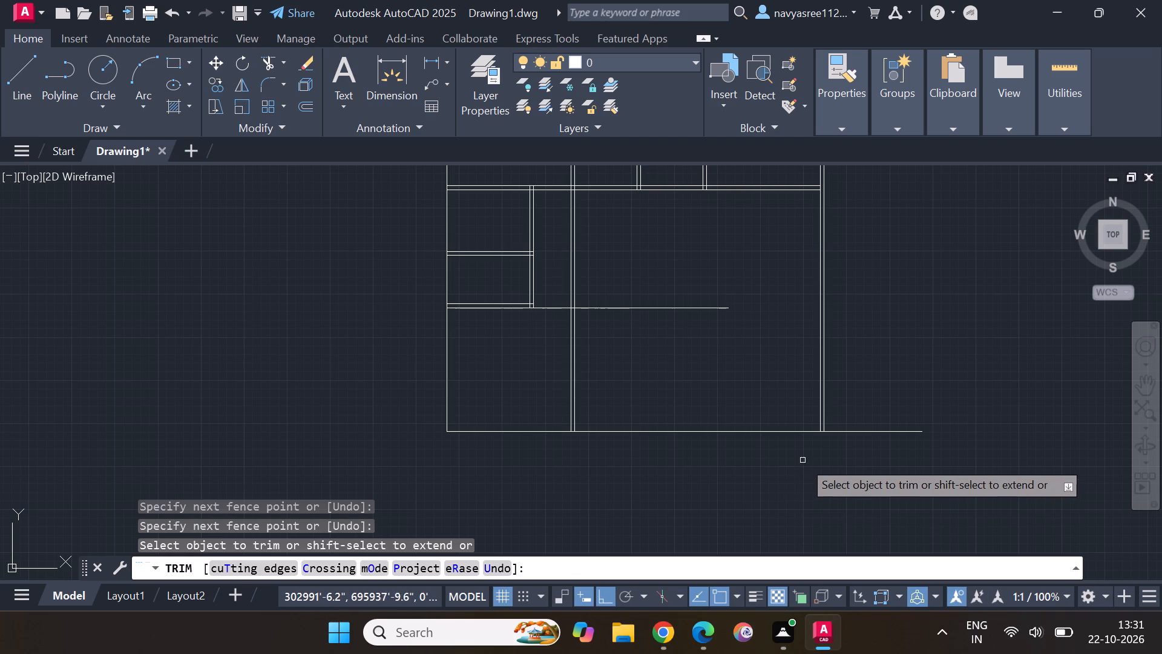
scroll(832, 399, up, 4)
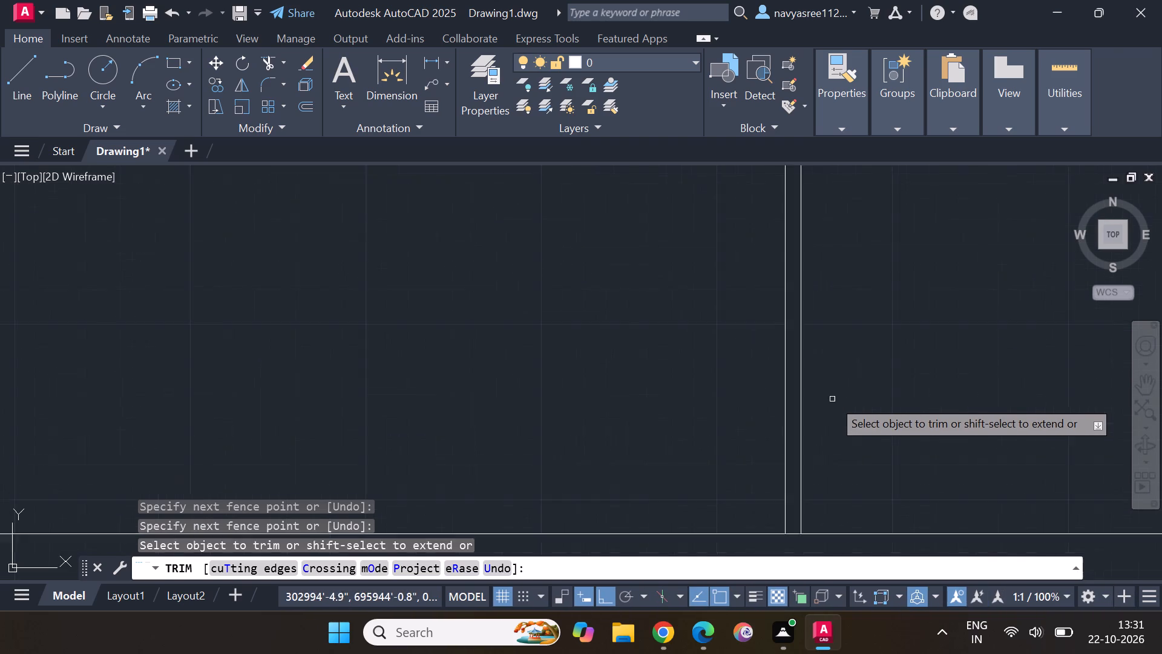
scroll(832, 399, up, 1)
click(750, 496)
scroll(758, 451, down, 5)
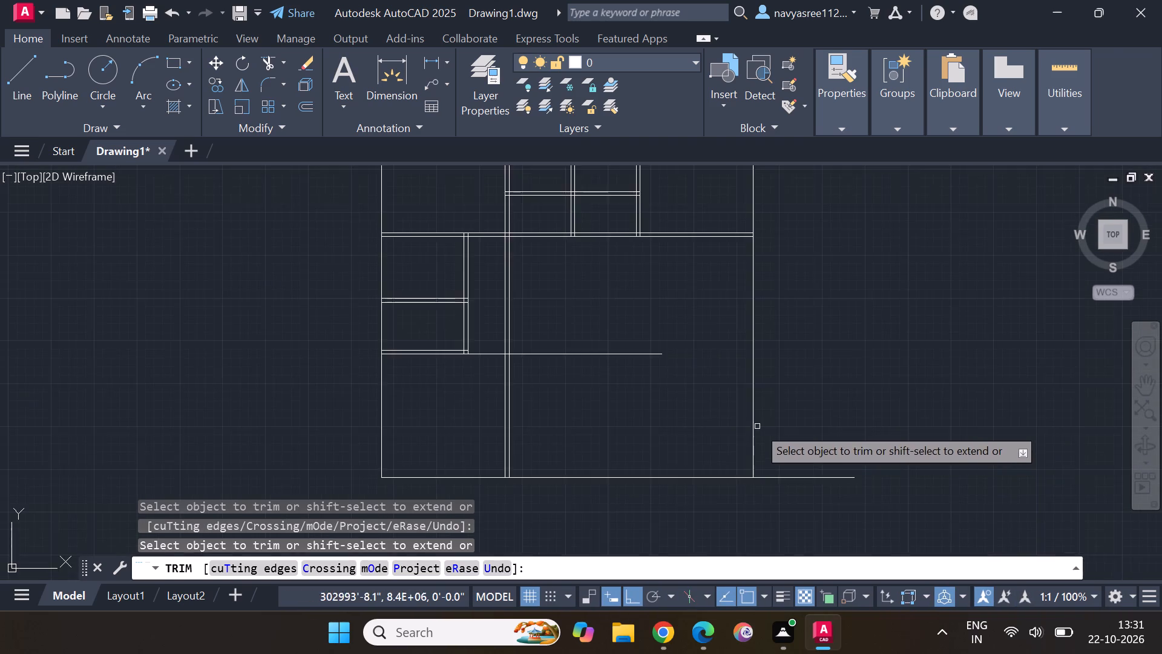
Trim the new partition pair above the lower room and the room's upper line beyond the partition's right side.
scroll(757, 426, down, 3)
middle_drag(725, 424, 720, 460)
scroll(717, 446, up, 4)
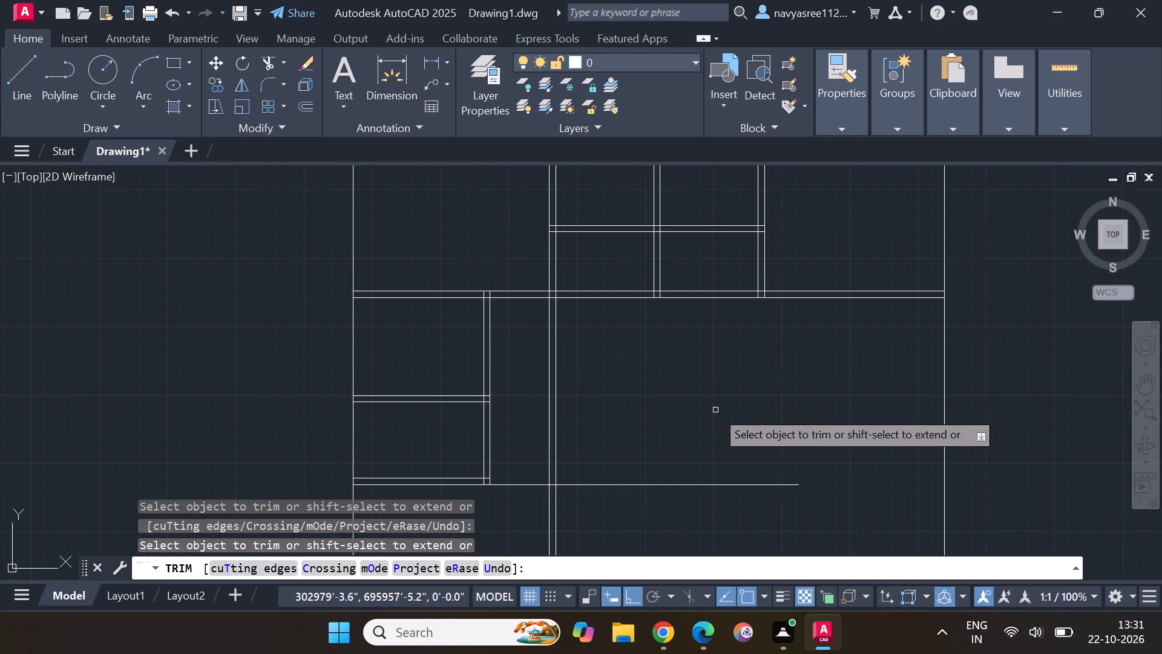
scroll(706, 443, down, 1)
middle_drag(711, 408, 720, 292)
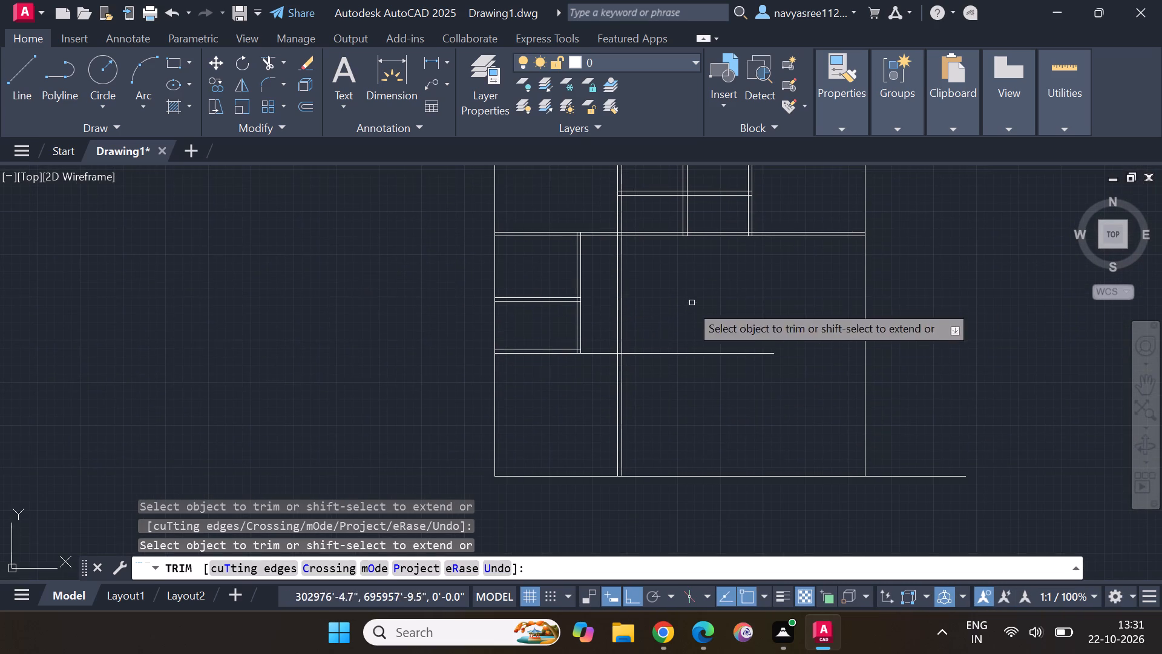
drag(608, 308, 630, 308)
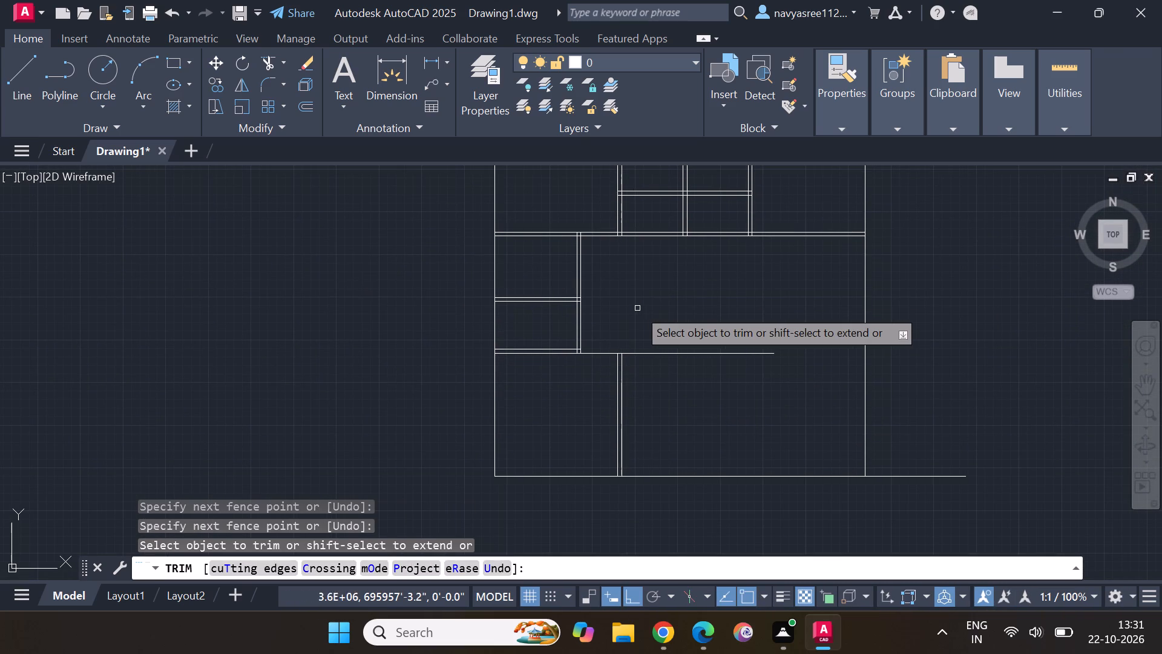
drag(658, 314, 675, 387)
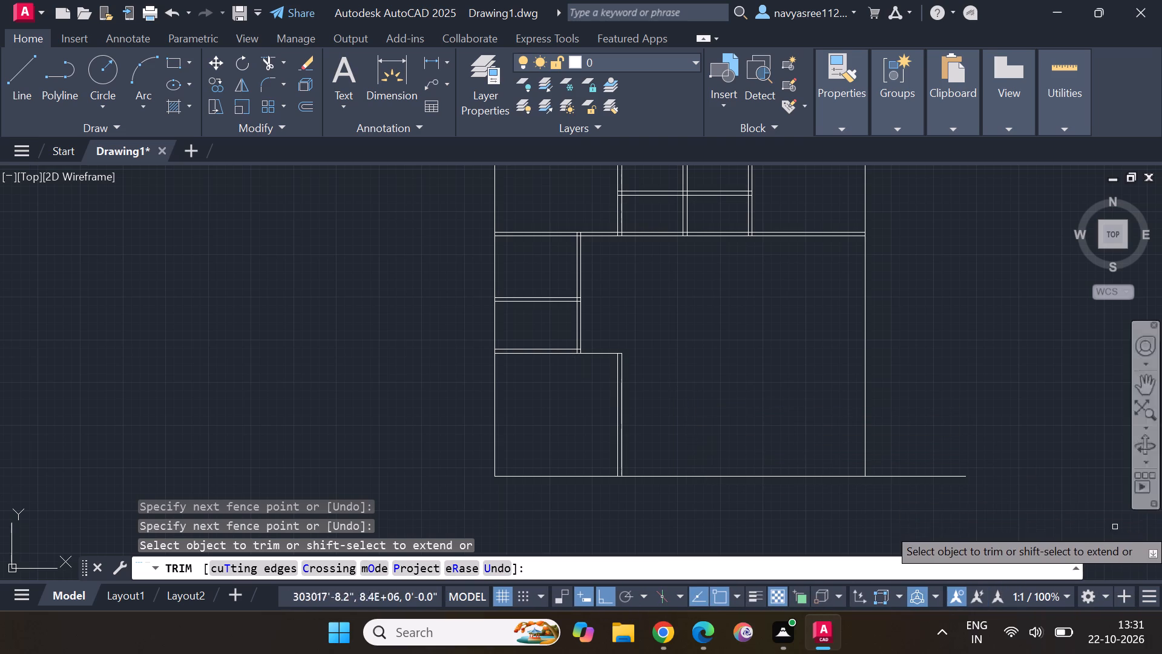
key(Escape)
key(Escape)
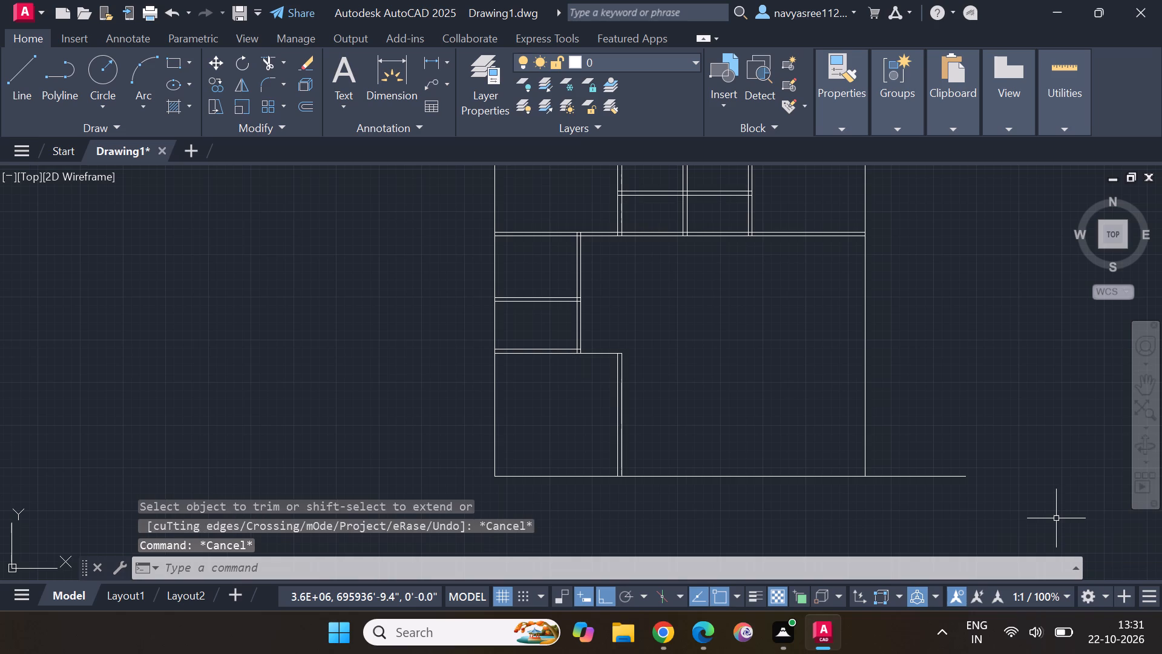
key(Escape)
Trim the lower room's upper line between the small rooms' side wall and the new partition pair, leaving an opening.
scroll(623, 380, up, 3)
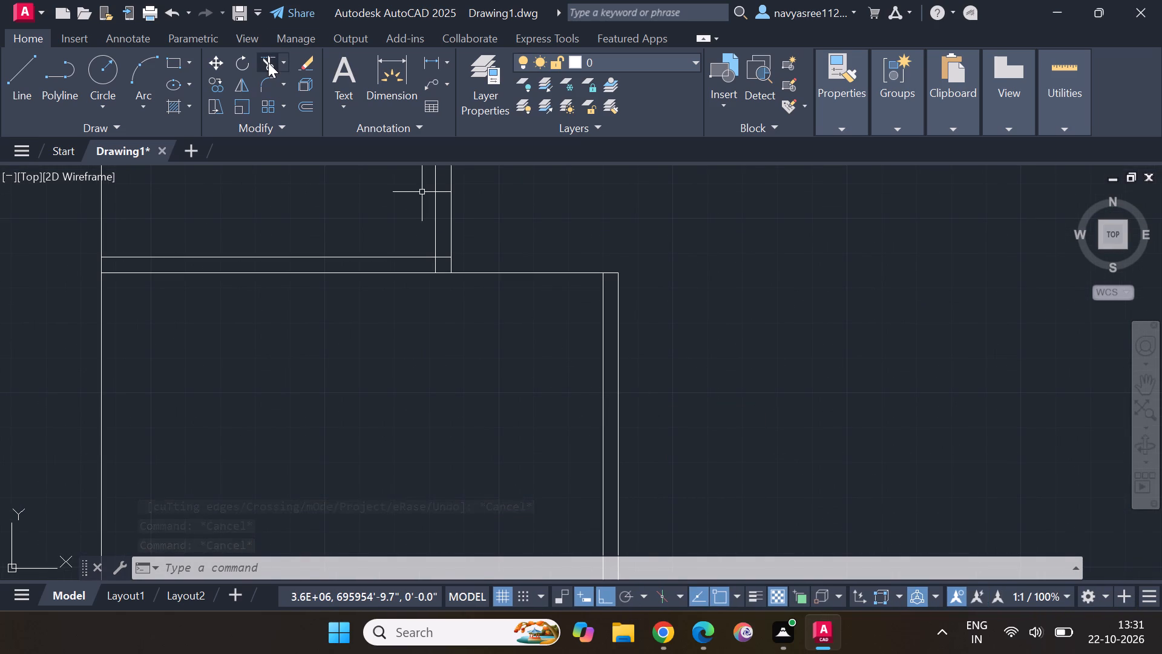
click(268, 62)
drag(524, 237, 528, 306)
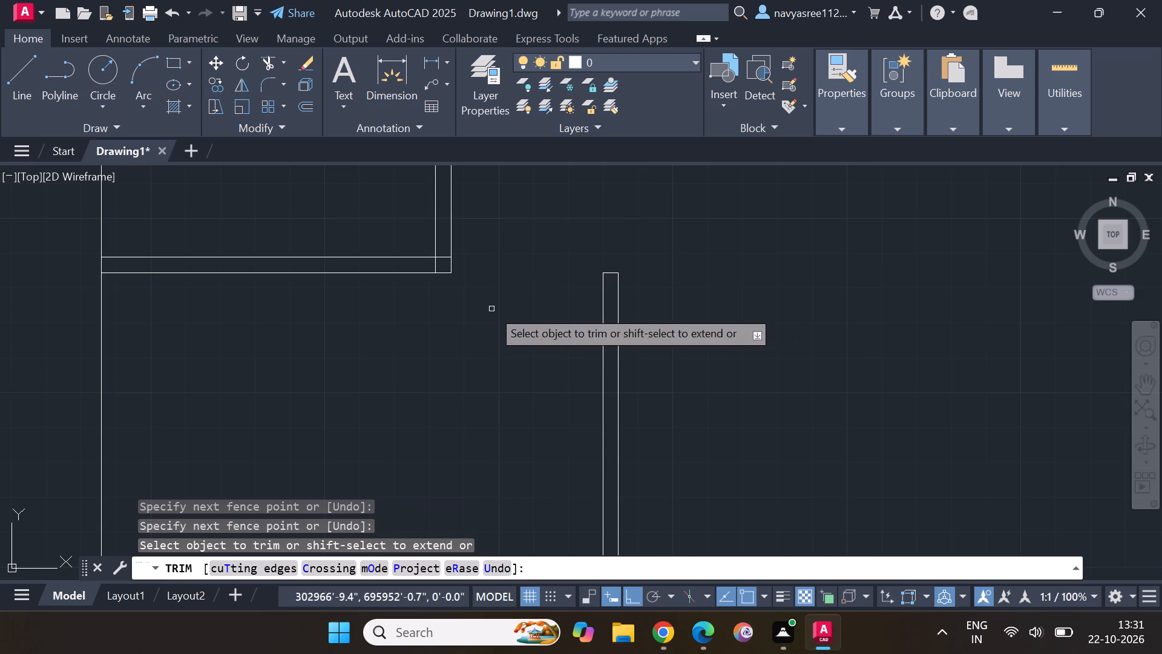
scroll(485, 327, down, 3)
middle_drag(459, 432, 500, 377)
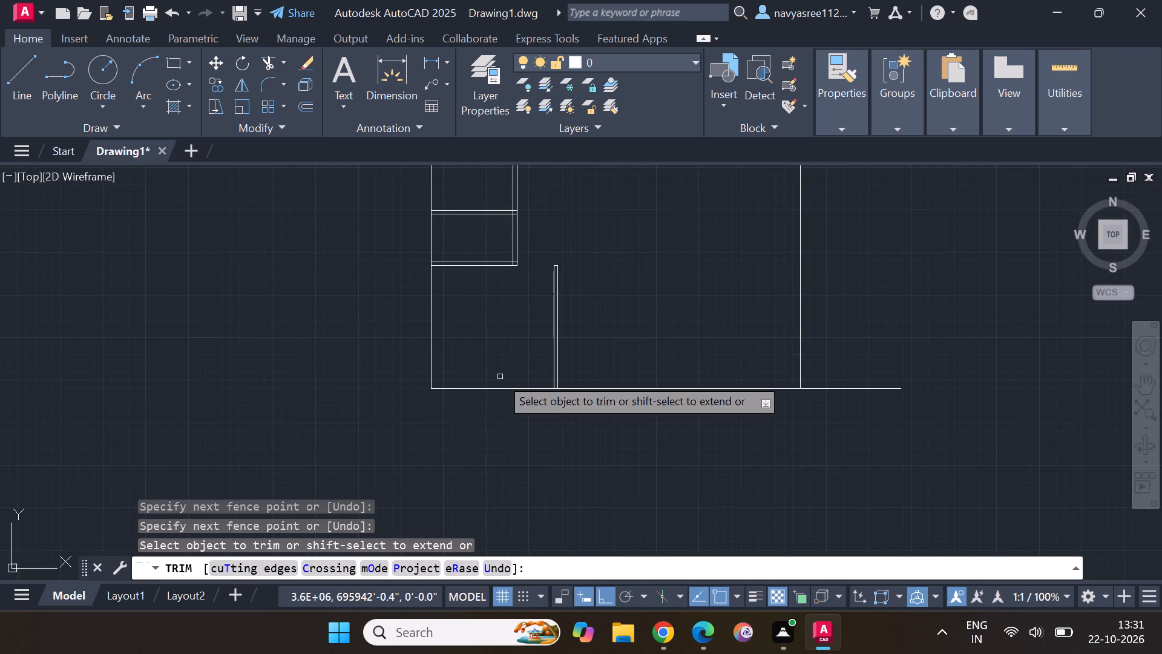
middle_drag(651, 279, 616, 376)
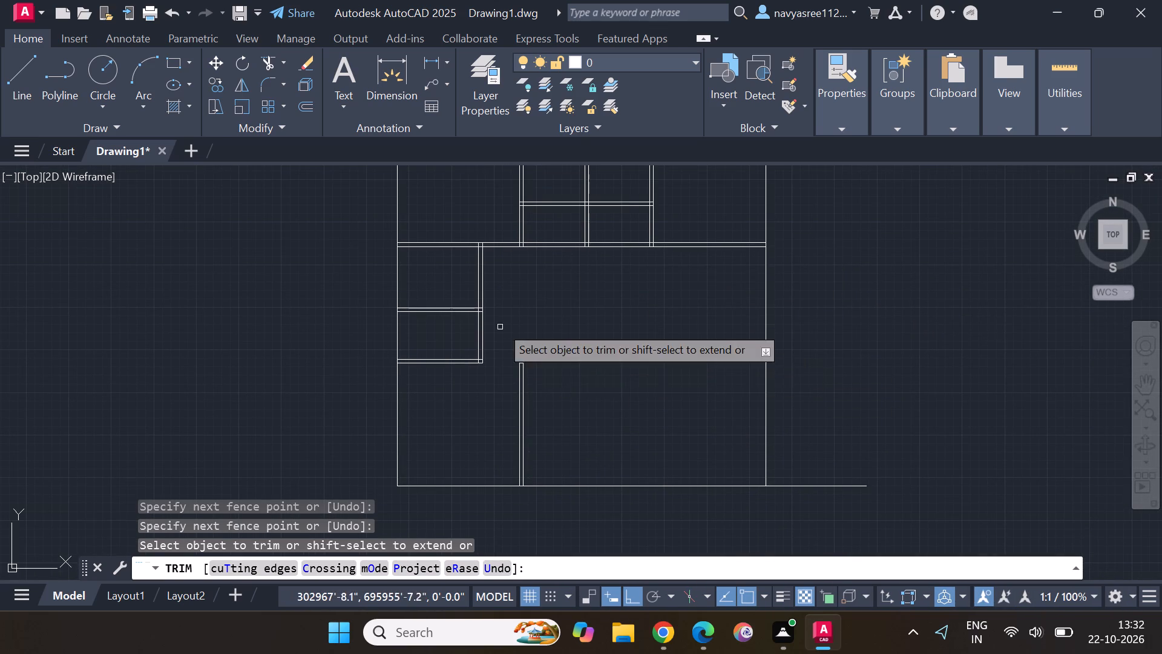
middle_drag(532, 286, 540, 389)
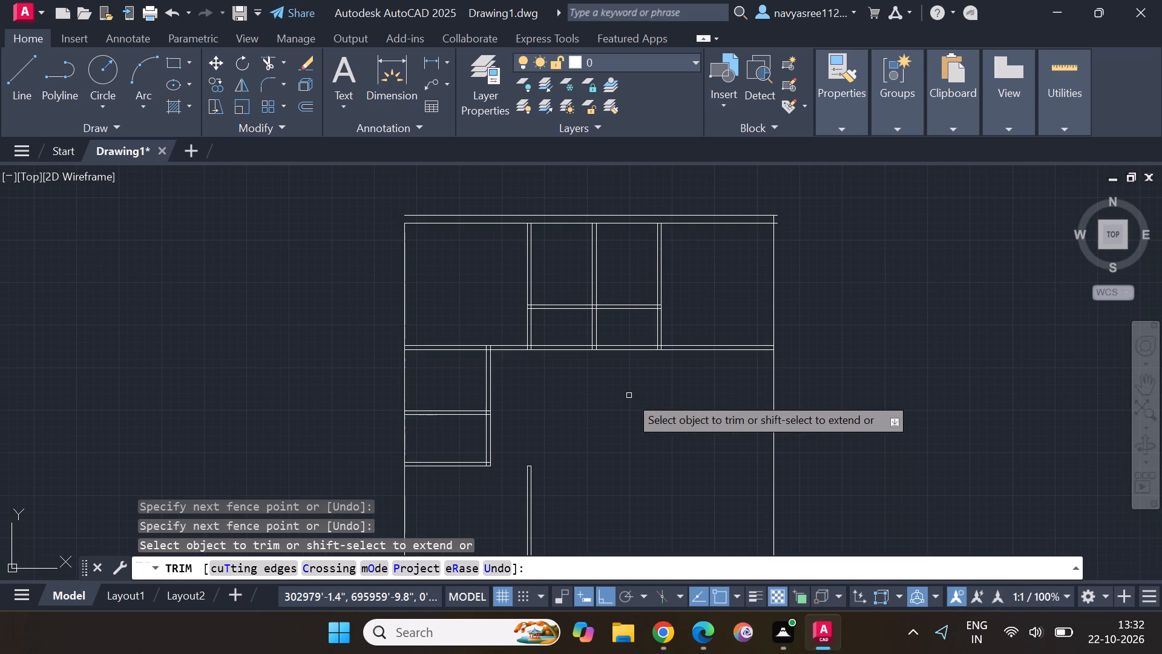
key(Escape)
key(Escape)
key(Escape)
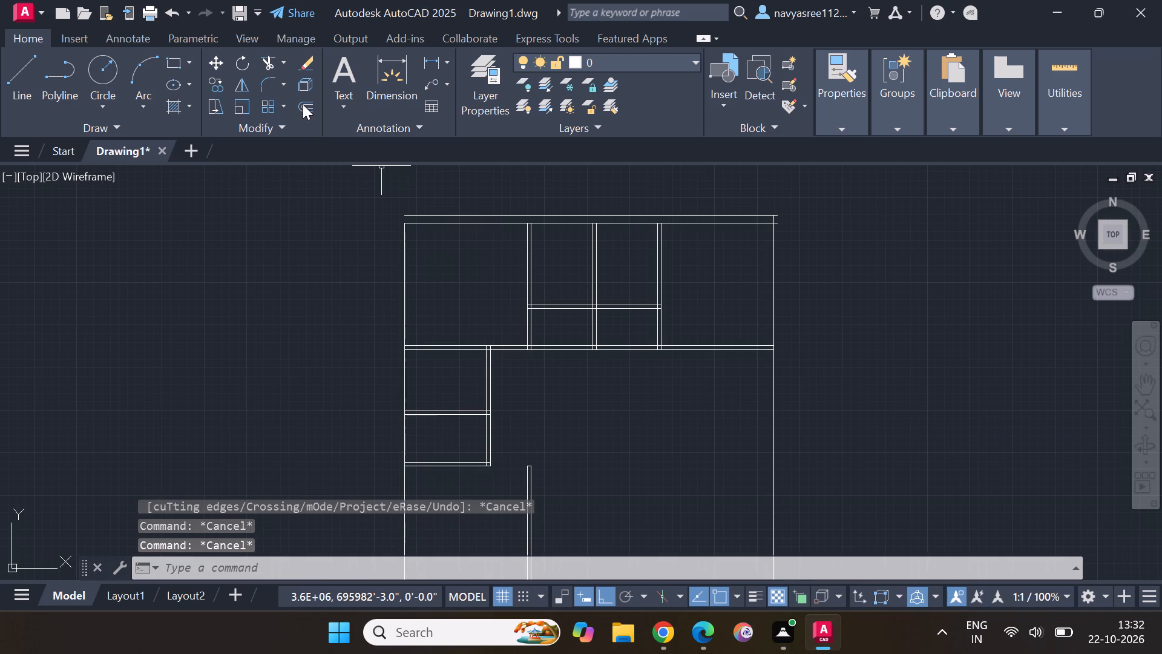
Offset the right and left outer wall lines 9" outward to give both walls their thickness.
click(303, 104)
key(Return)
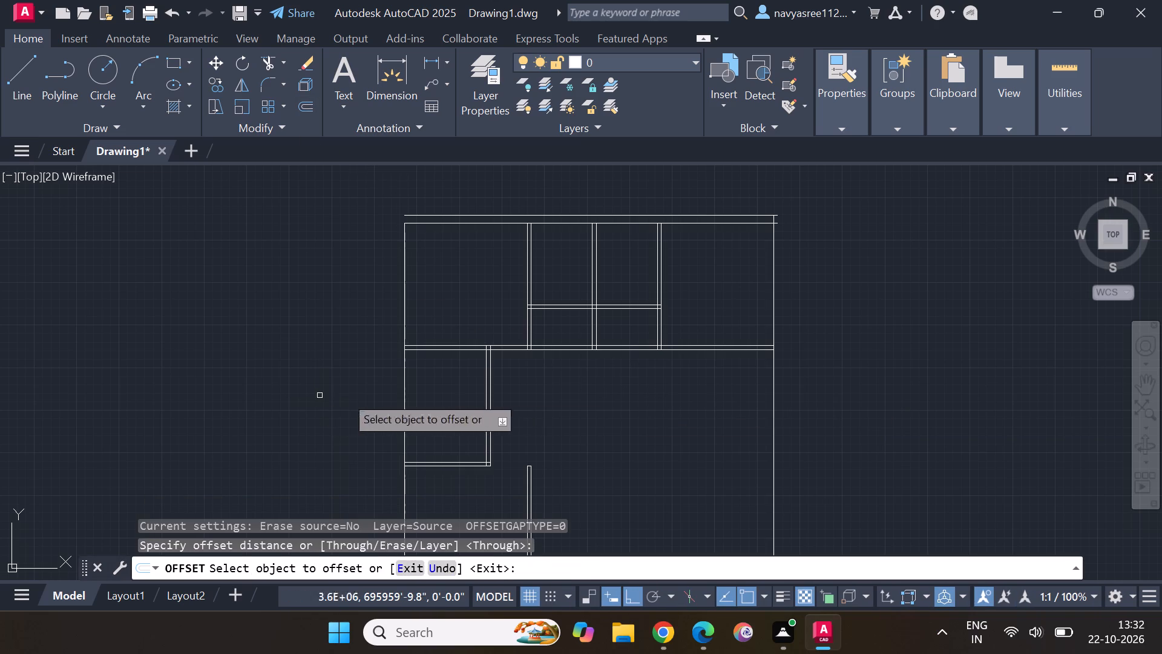
click(775, 420)
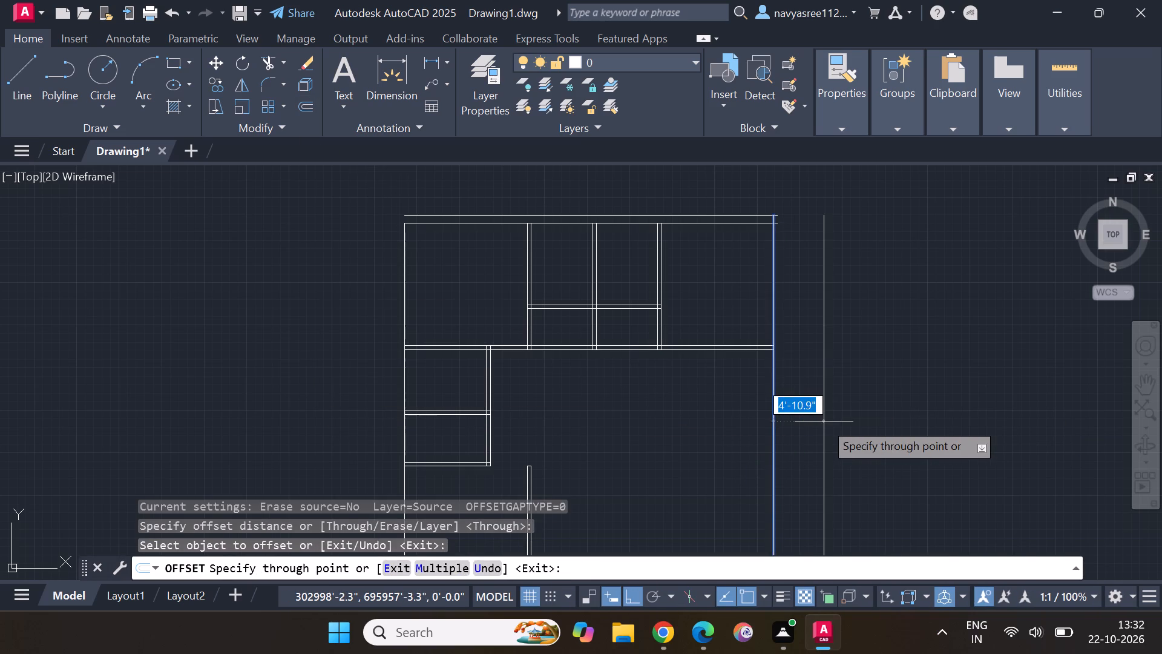
key(9)
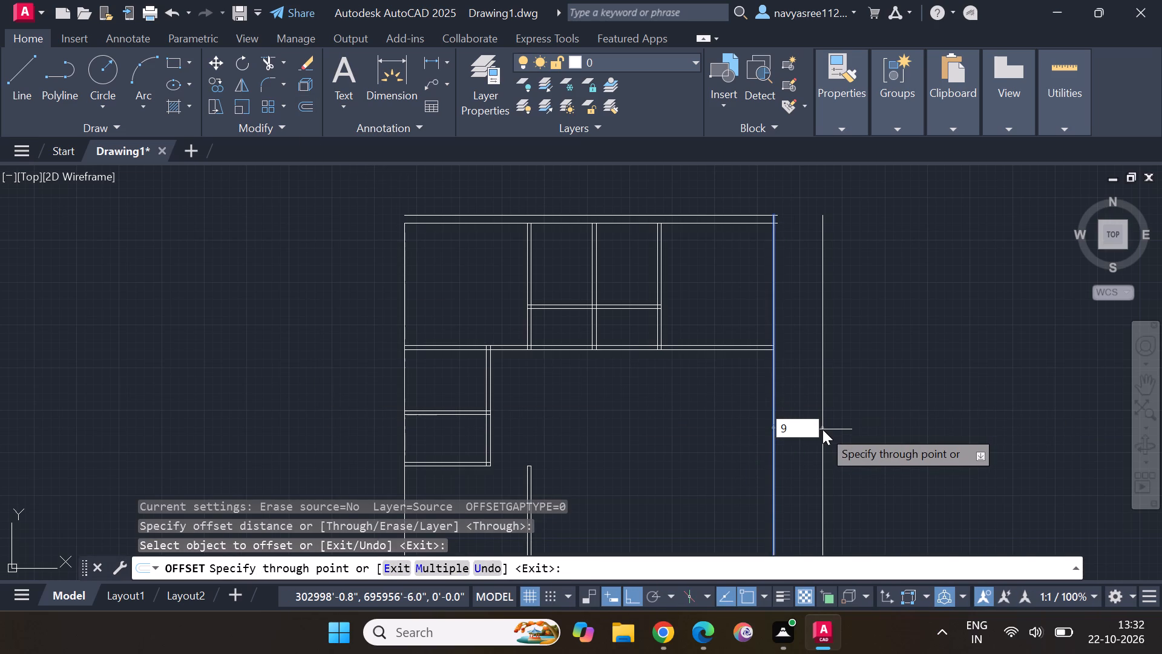
key(shift+quotedbl)
key(Return)
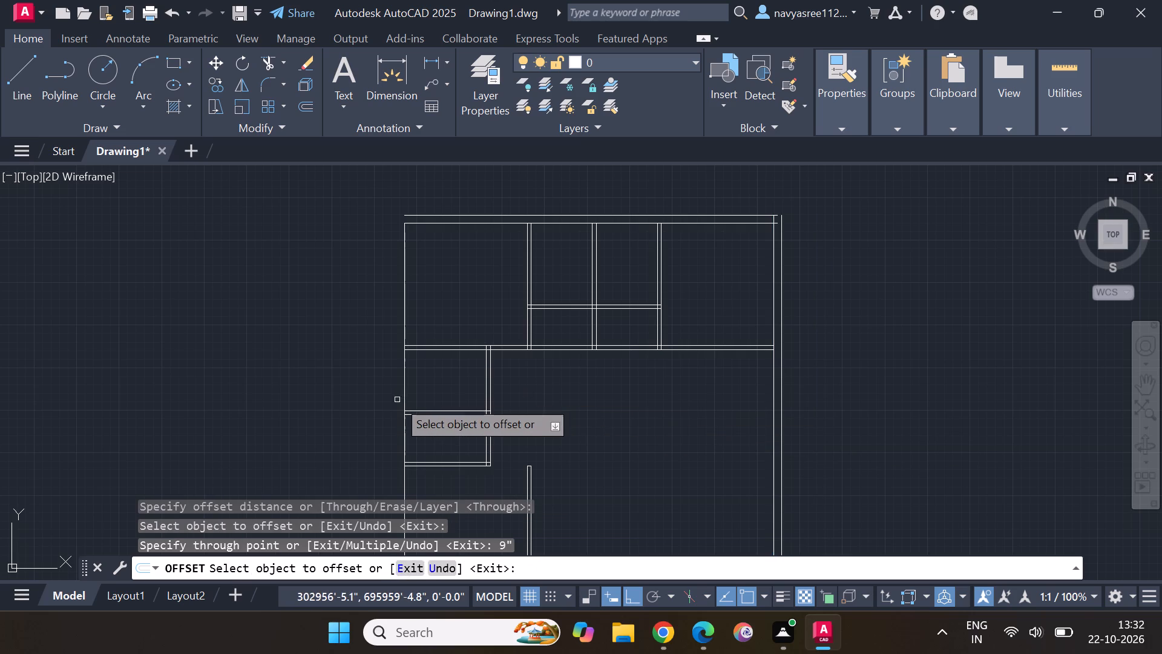
click(403, 394)
key(9)
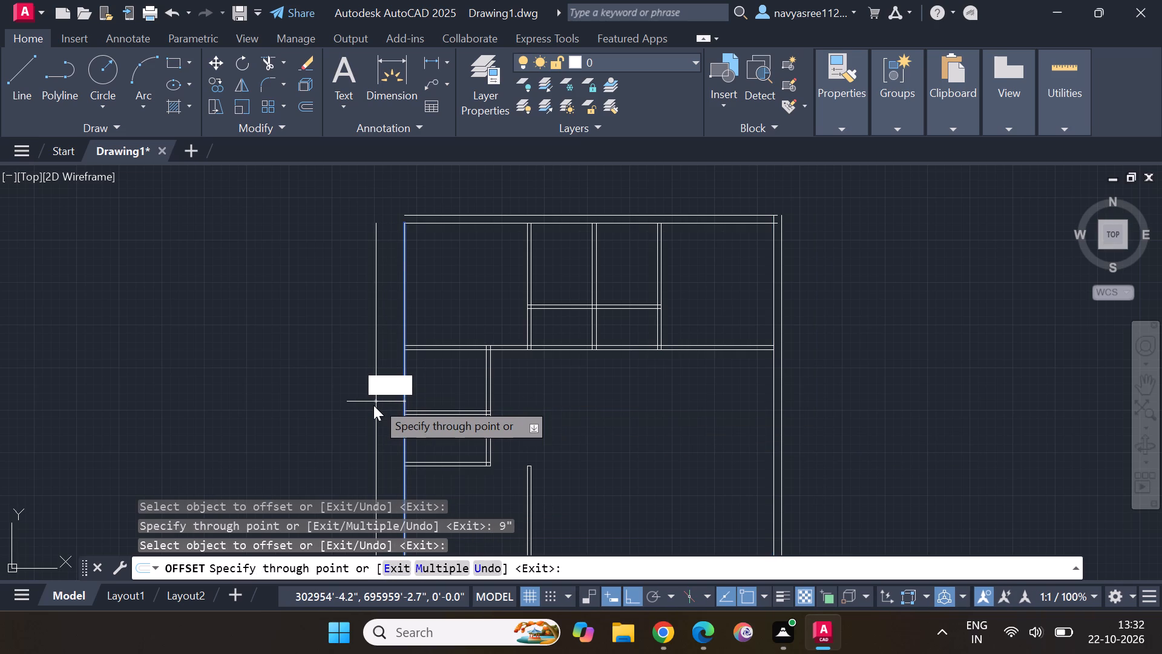
key(shift+quotedbl)
key(Return)
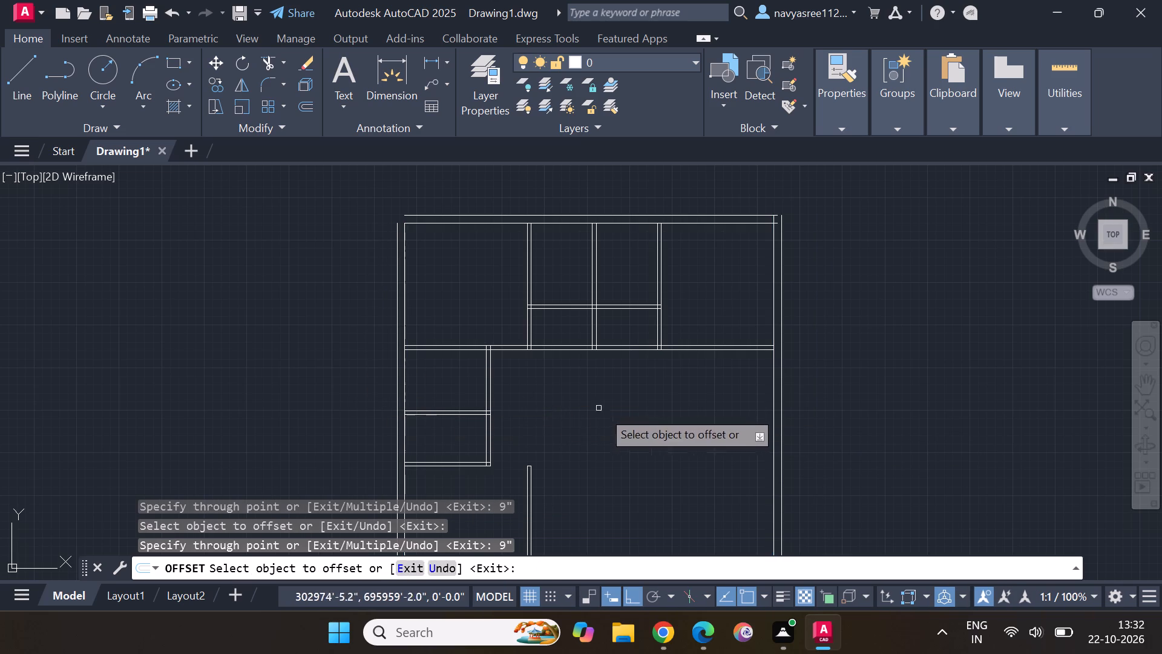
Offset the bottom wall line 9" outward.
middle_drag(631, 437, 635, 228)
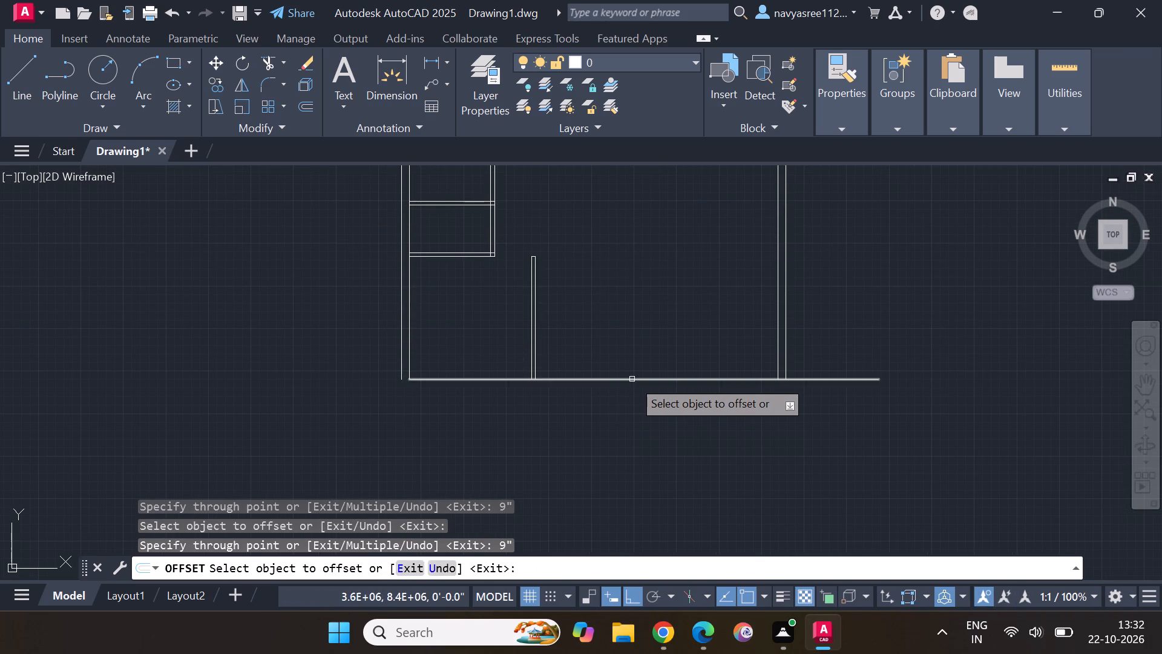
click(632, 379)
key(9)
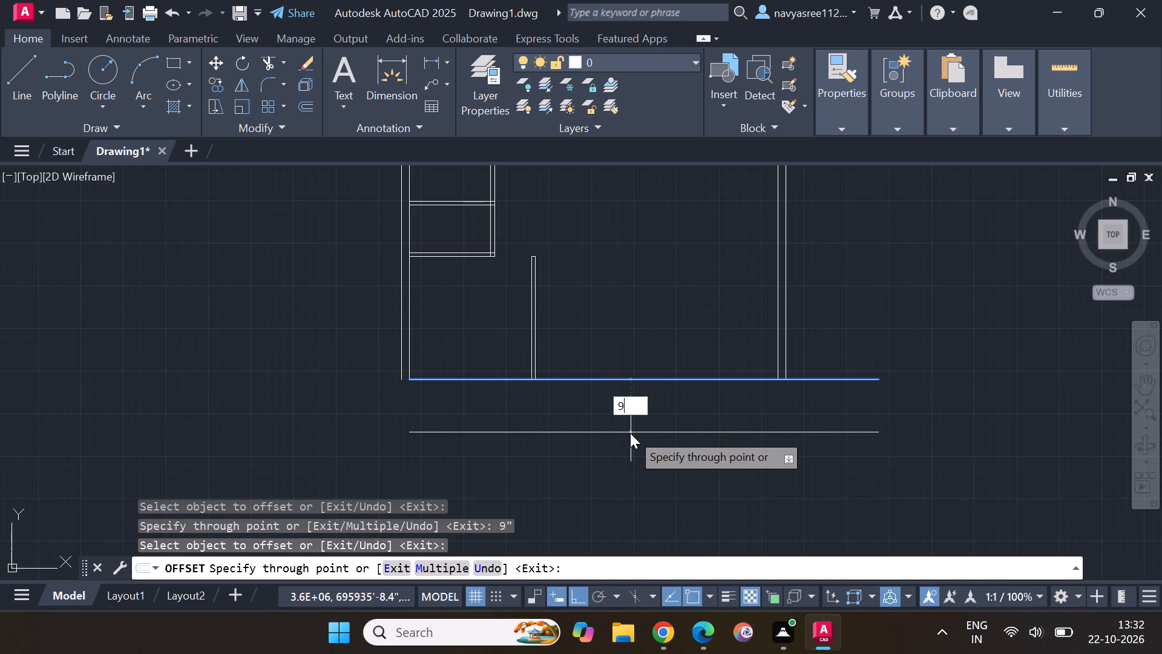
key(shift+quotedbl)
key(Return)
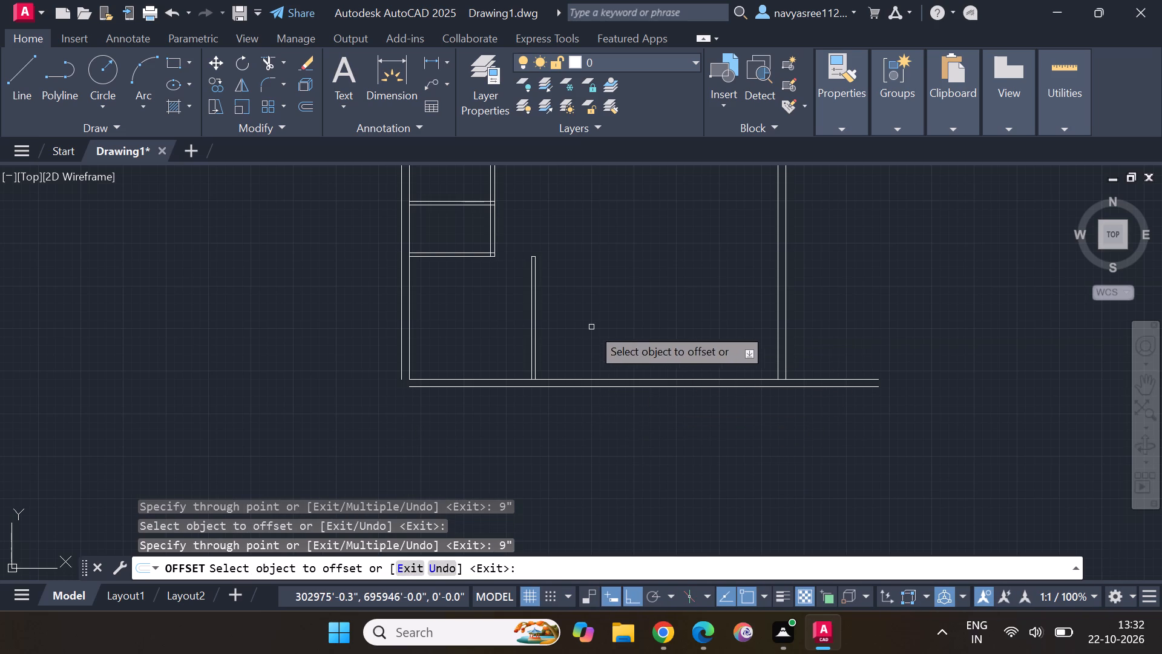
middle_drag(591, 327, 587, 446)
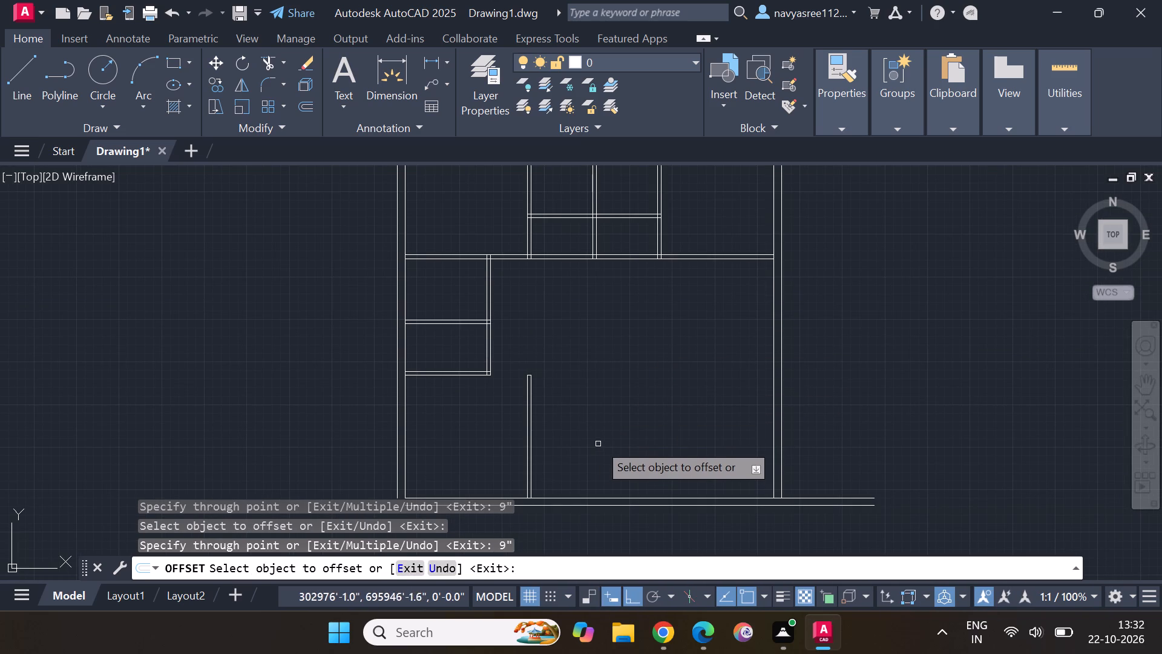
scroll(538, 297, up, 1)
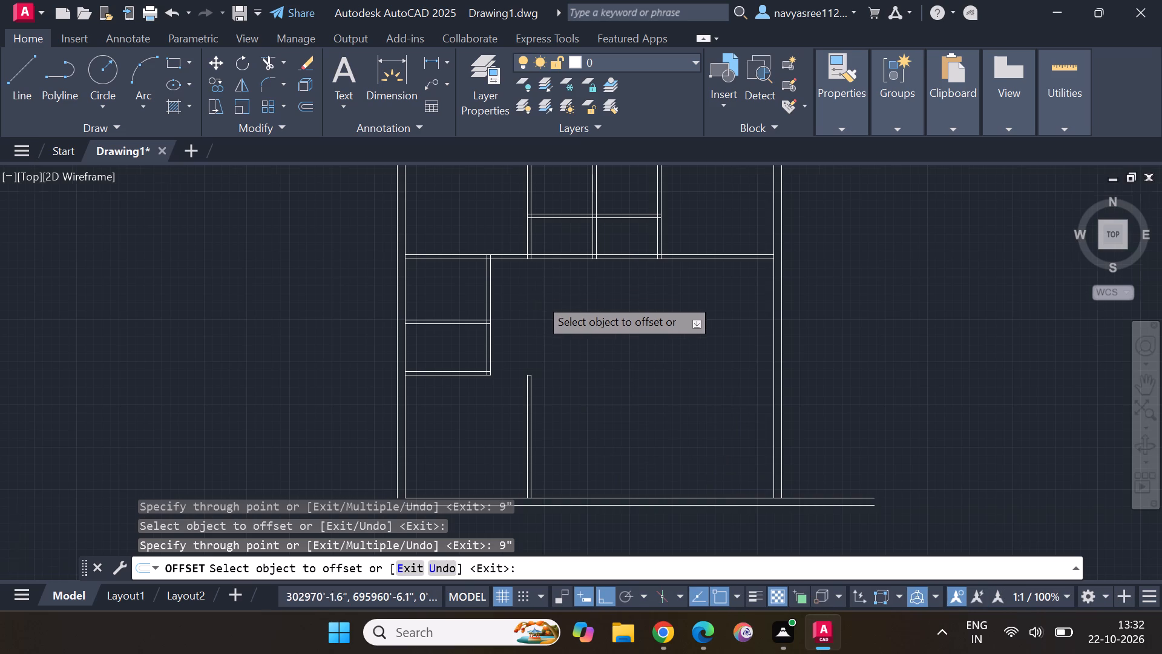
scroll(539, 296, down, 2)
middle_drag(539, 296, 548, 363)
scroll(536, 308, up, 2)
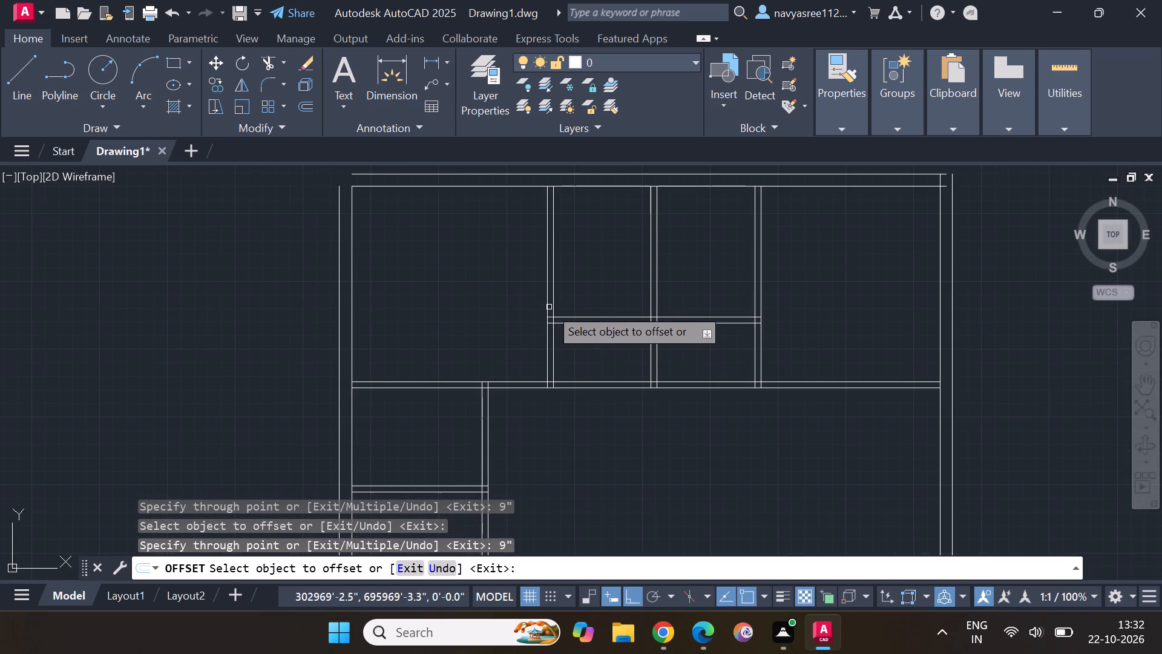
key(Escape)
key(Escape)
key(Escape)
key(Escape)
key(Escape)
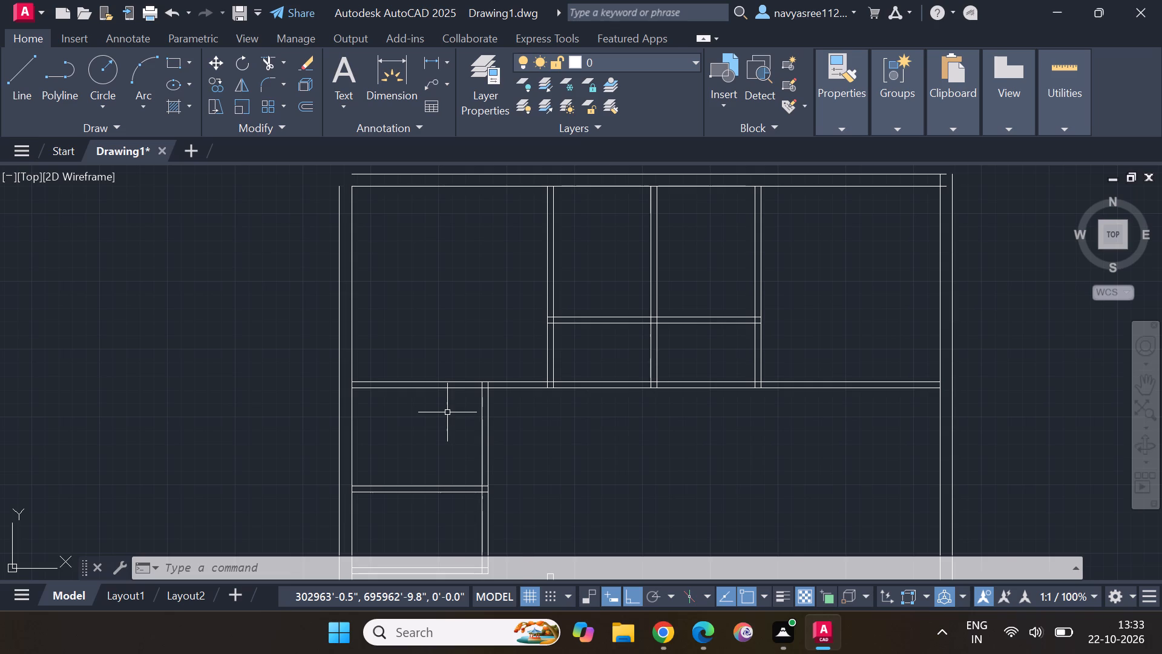
Offset the right wall's inner line 5' into the plan, and offset that new line 4.5" further inward as a partition pair.
scroll(481, 430, down, 1)
middle_drag(756, 464, 695, 329)
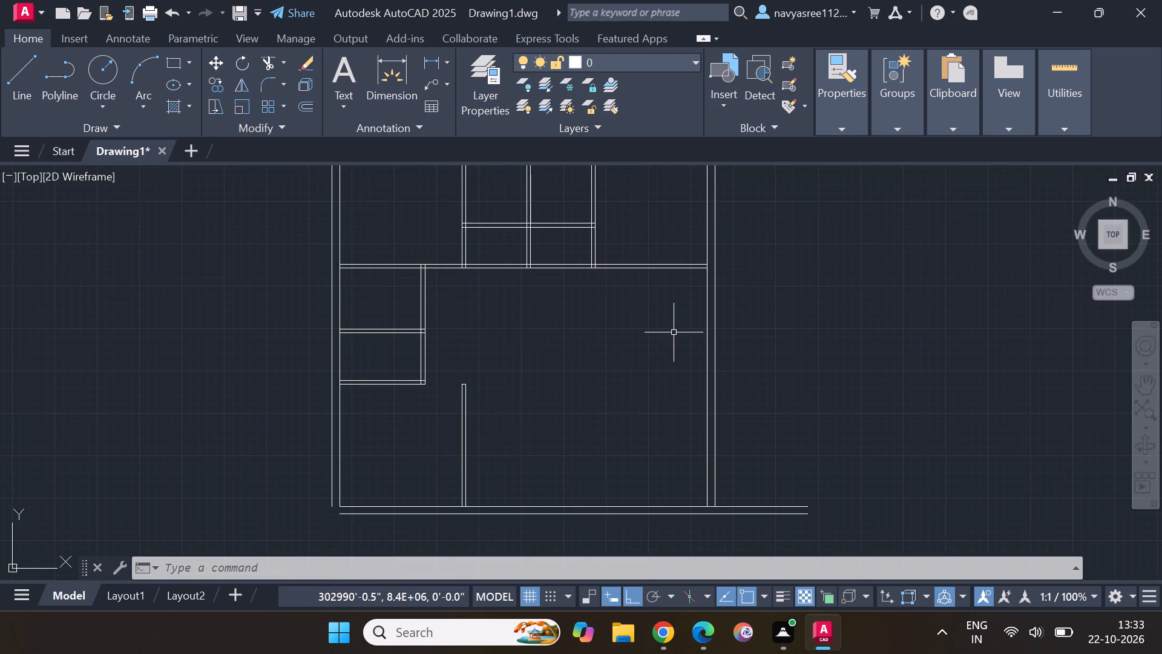
click(307, 101)
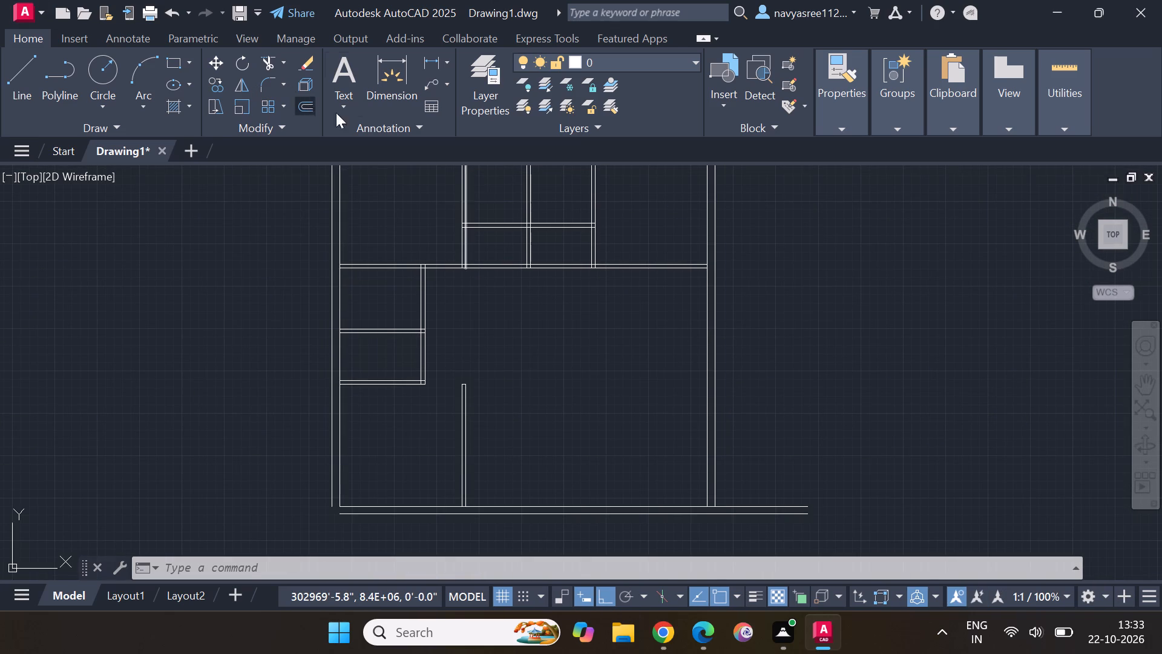
key(Return)
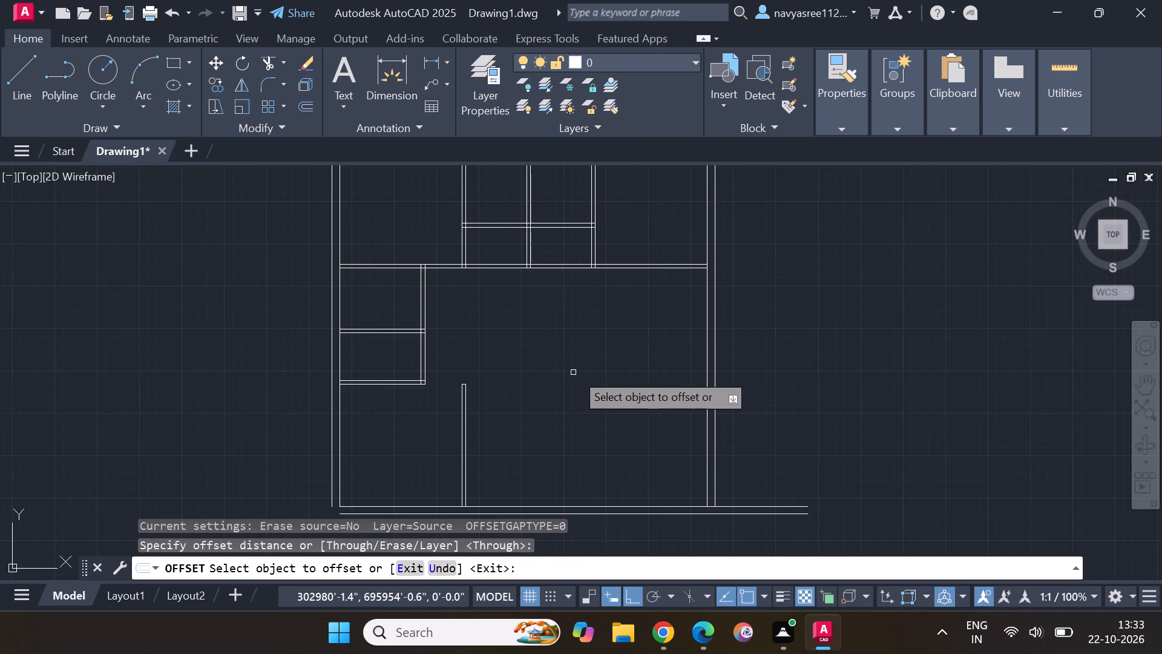
click(709, 447)
key(5)
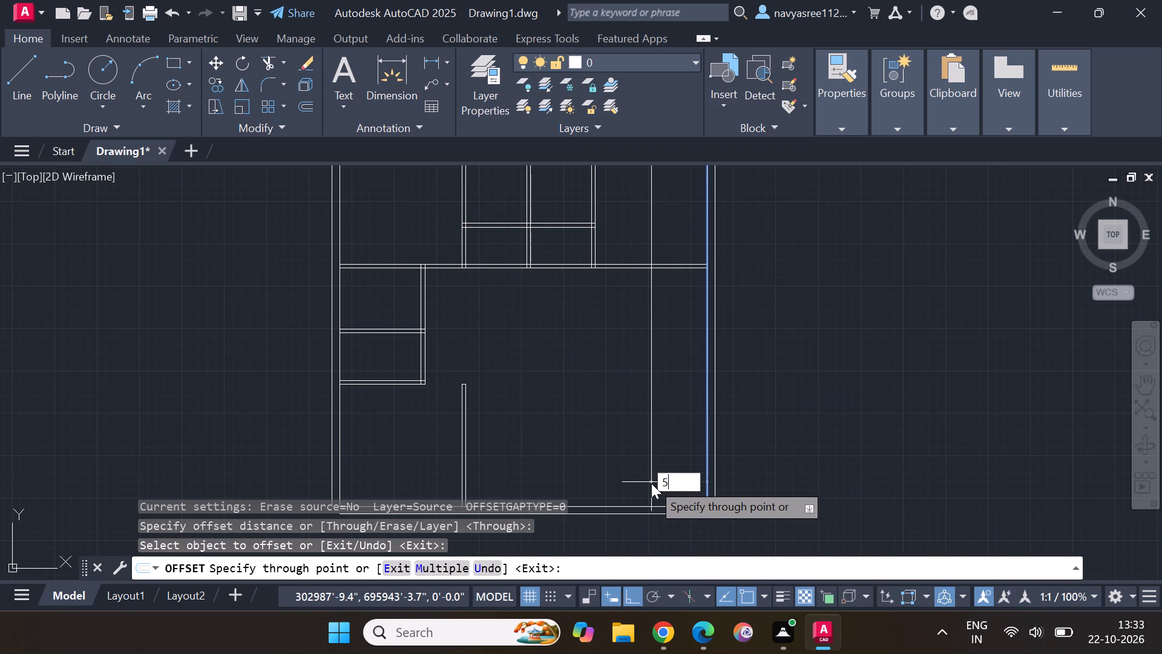
key(apostrophe)
key(Return)
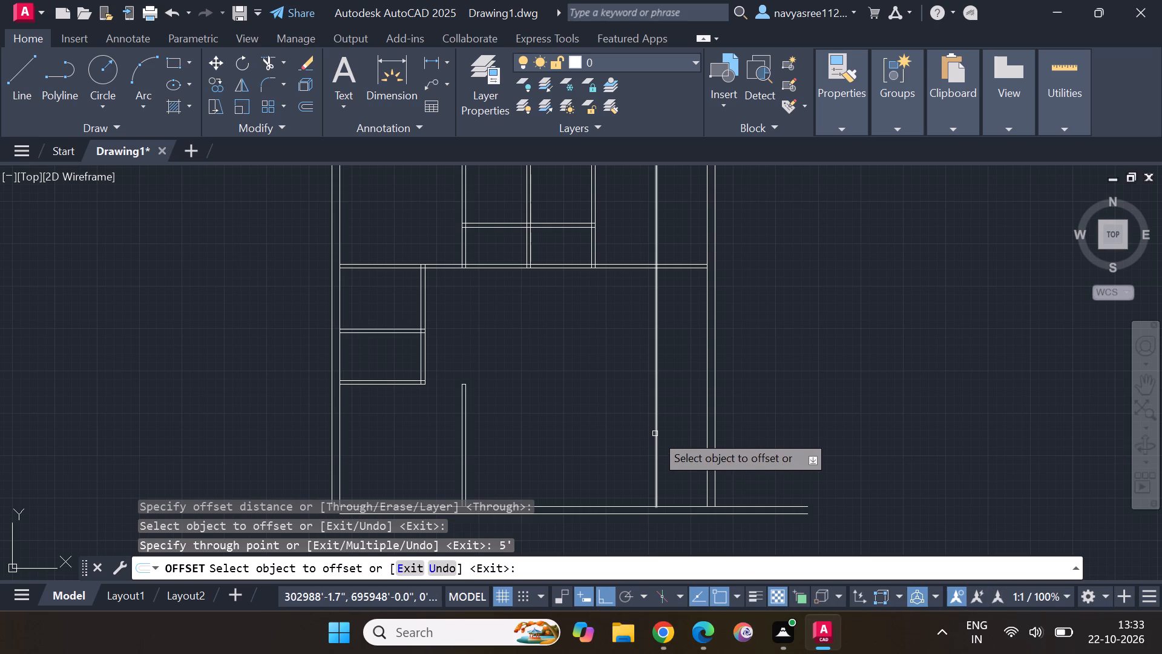
click(656, 431)
key(4)
text(.5)
key(shift+quotedbl)
key(Return)
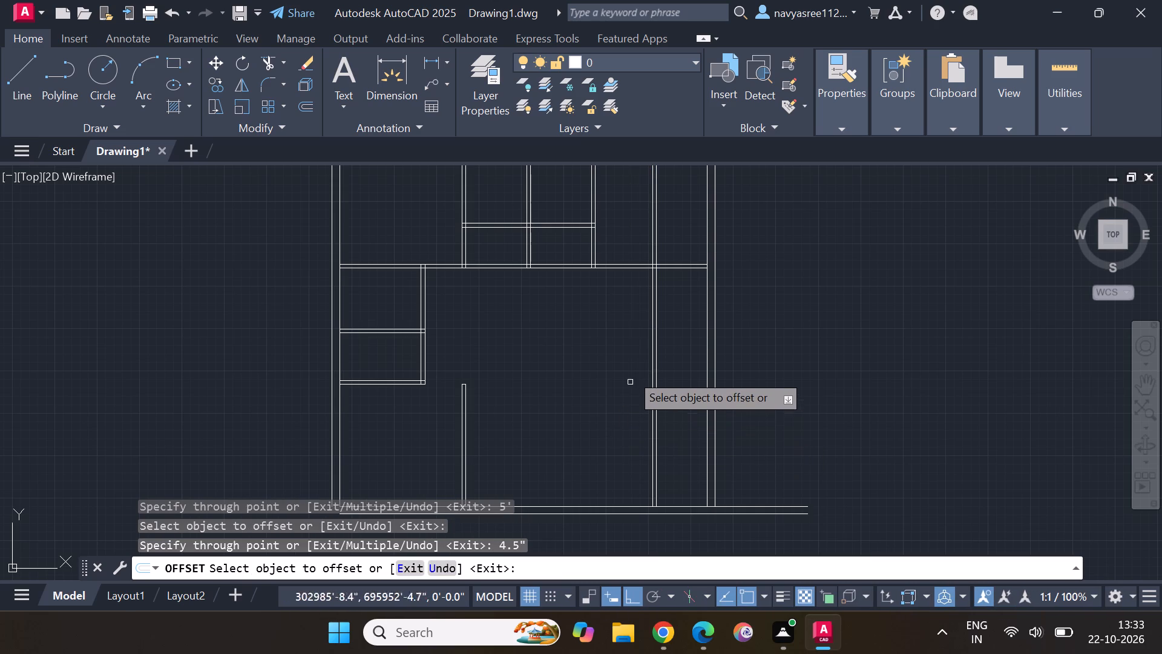
Offset the bottom wall's inner line 12' upward.
click(678, 507)
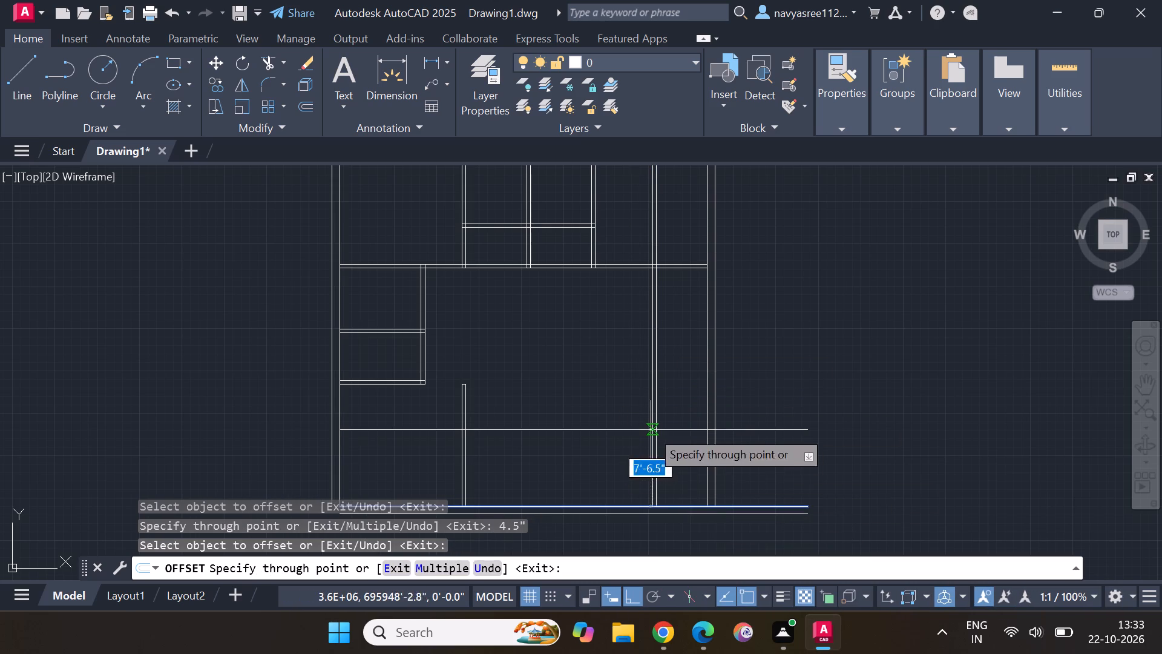
text(12)
key(apostrophe)
key(Return)
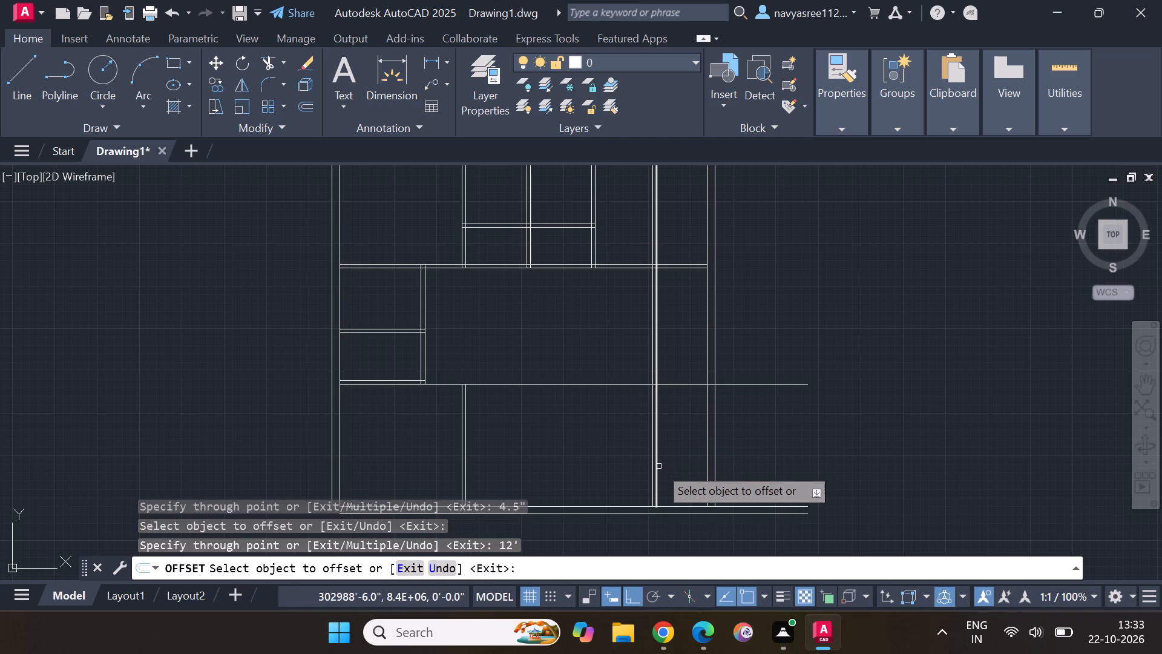
Offset the new partition's left line 8' to the left, and offset the resulting line 4.5" further left as a second partition pair.
scroll(646, 472, up, 4)
scroll(654, 472, down, 2)
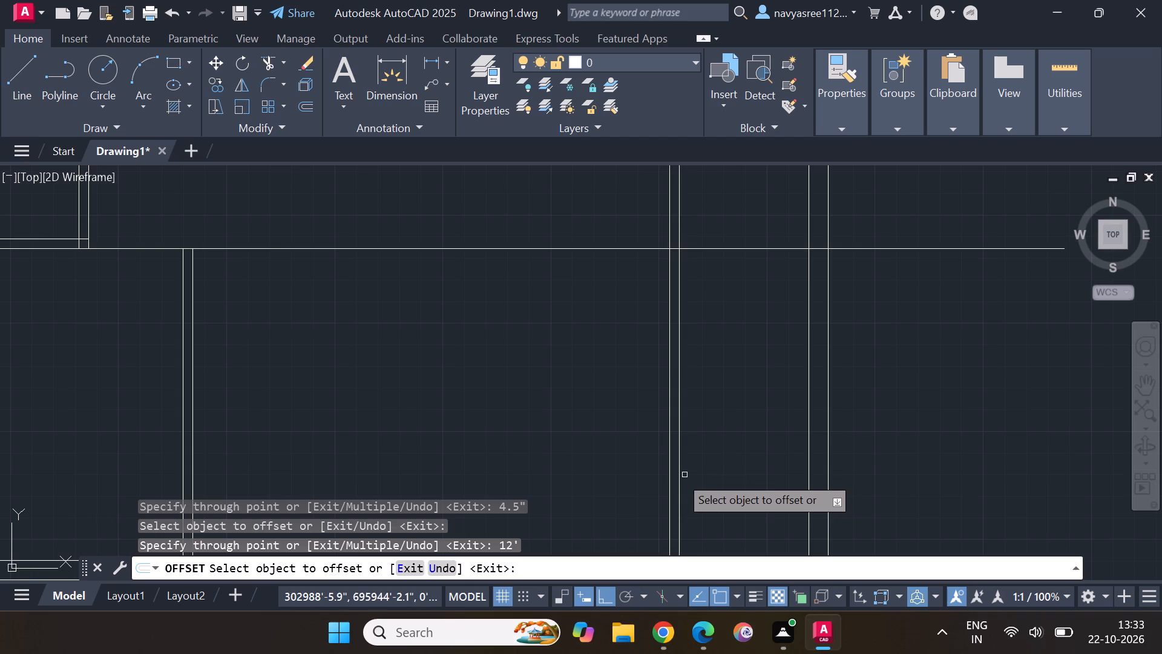
click(668, 483)
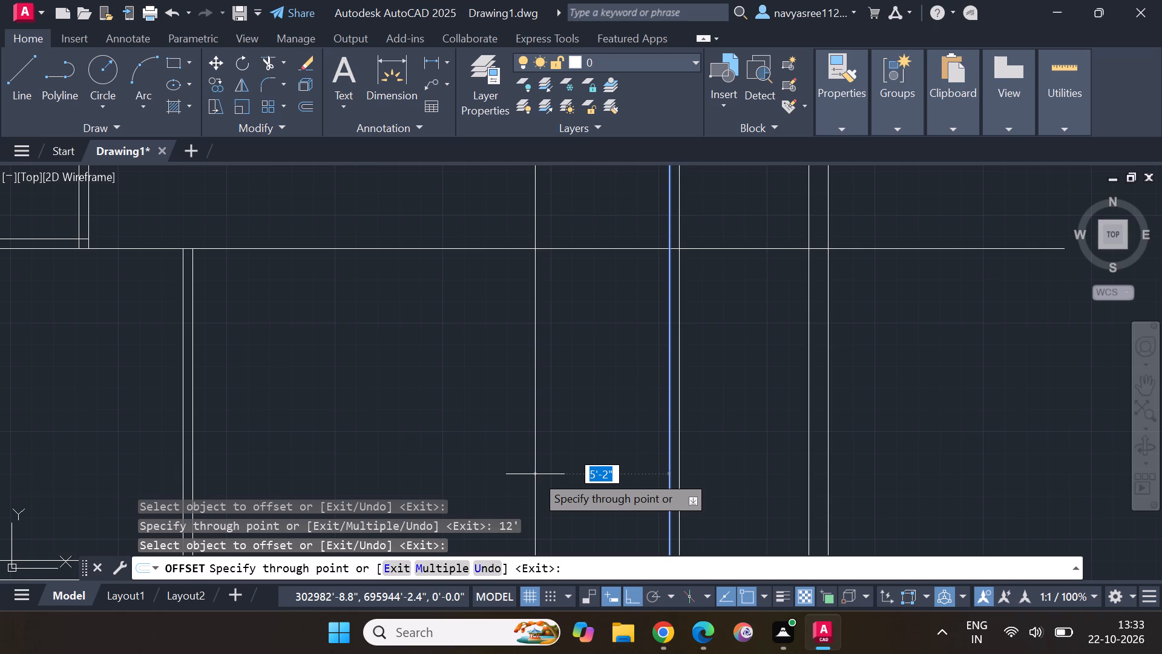
key(8)
key(apostrophe)
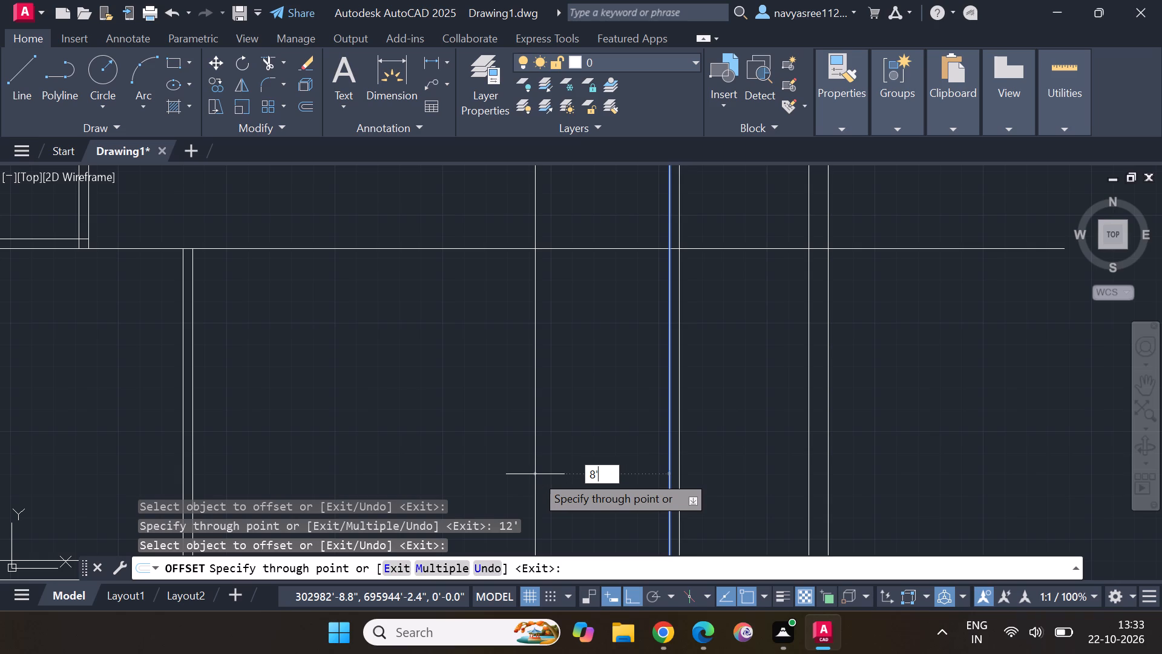
key(Return)
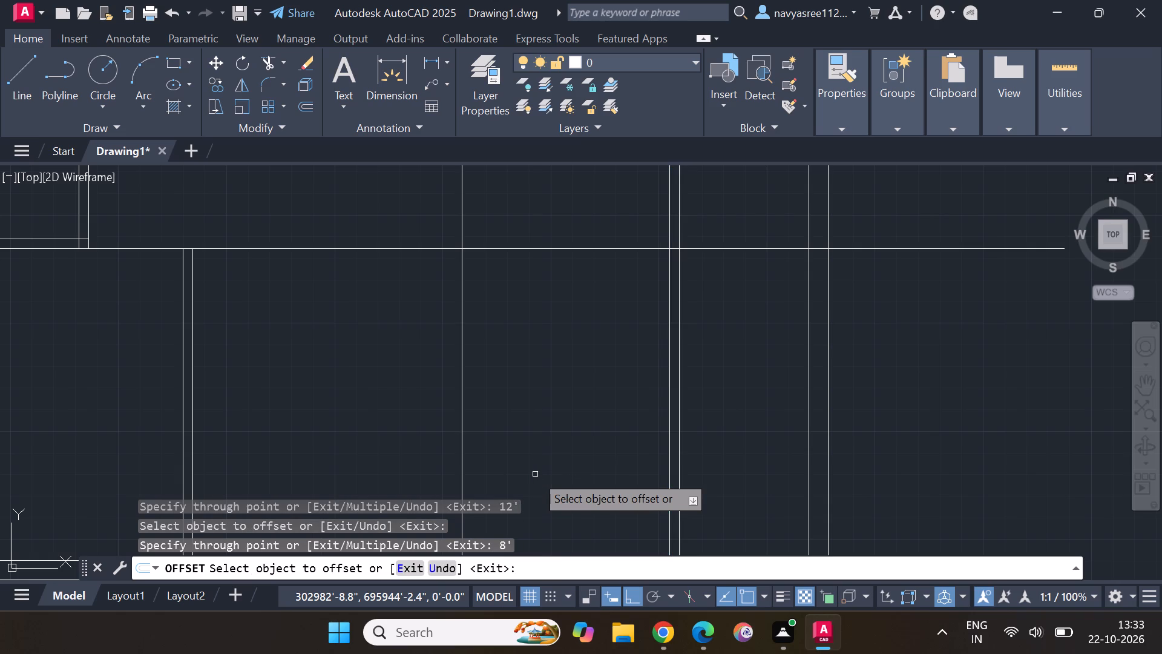
scroll(535, 474, down, 4)
middle_drag(534, 469, 519, 355)
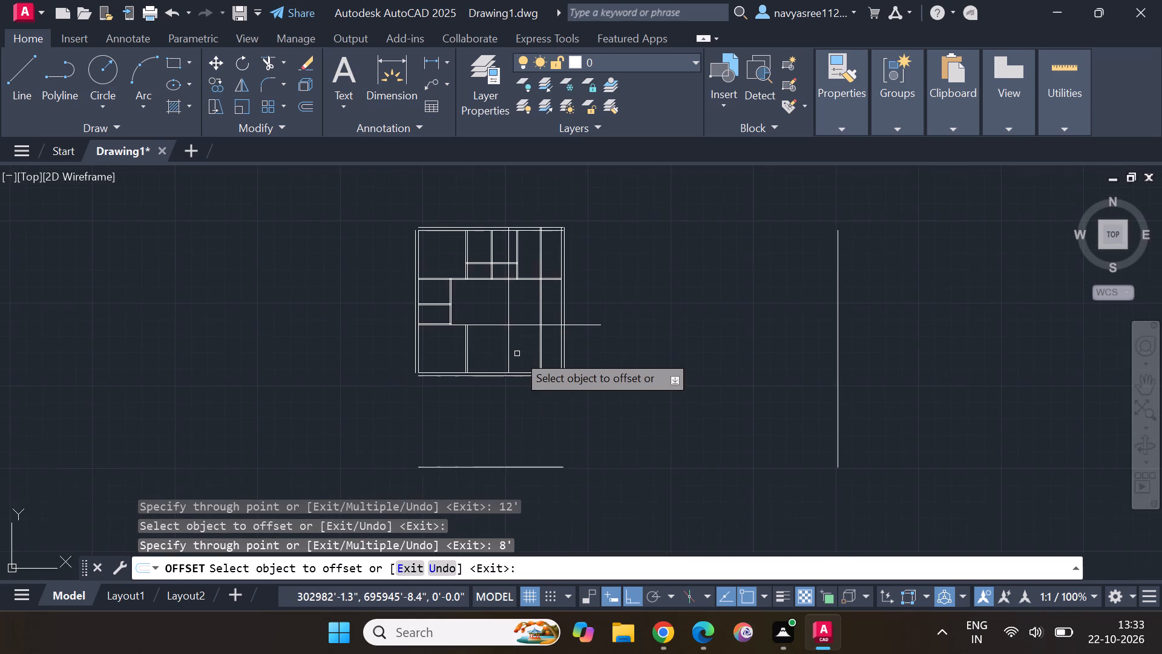
scroll(516, 354, up, 2)
click(495, 351)
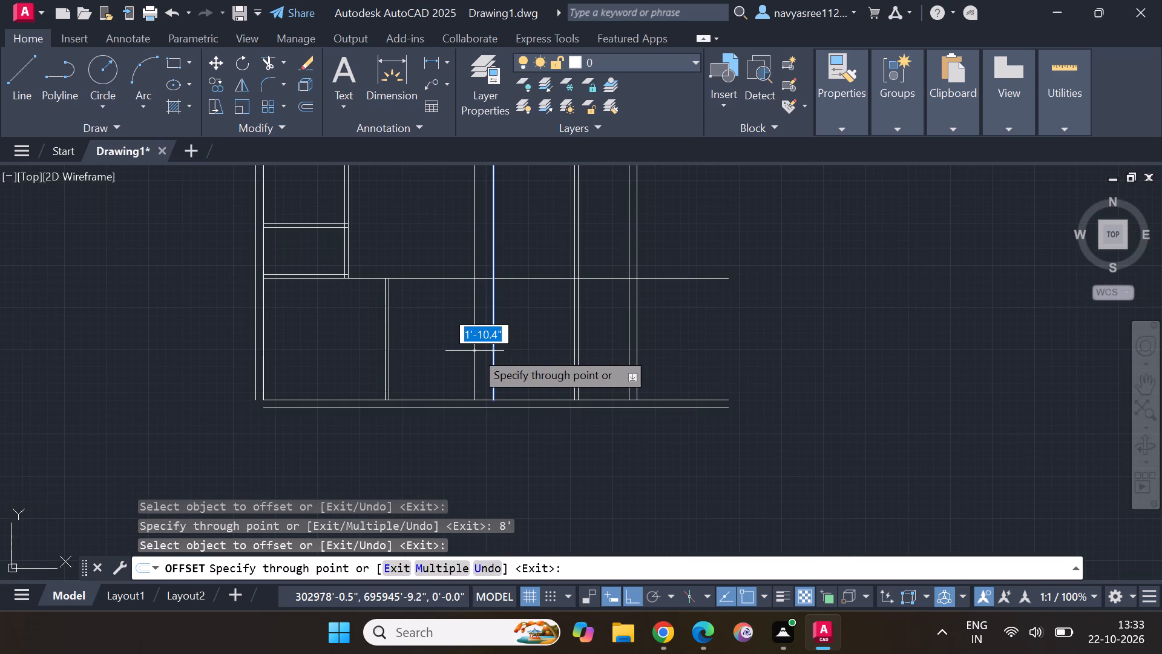
key(4)
text(.5)
key(shift+quotedbl)
key(Return)
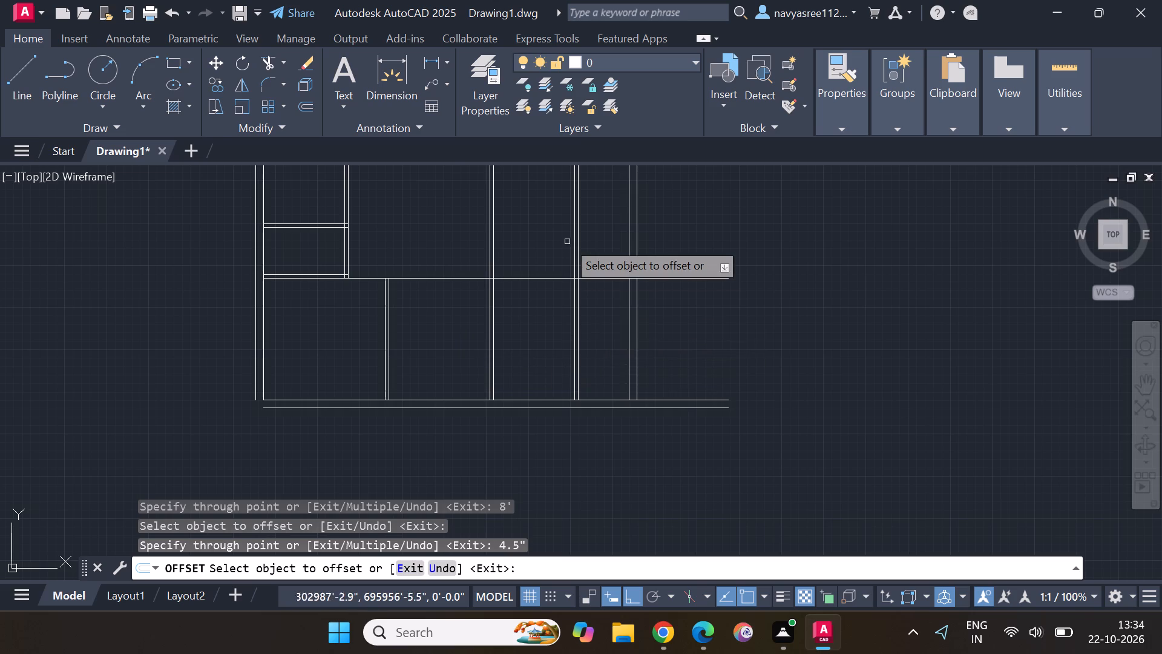
Trim both new vertical partition pairs between the upper rooms' bottom wall and the 12' offset line.
scroll(565, 241, down, 1)
middle_drag(540, 234, 552, 279)
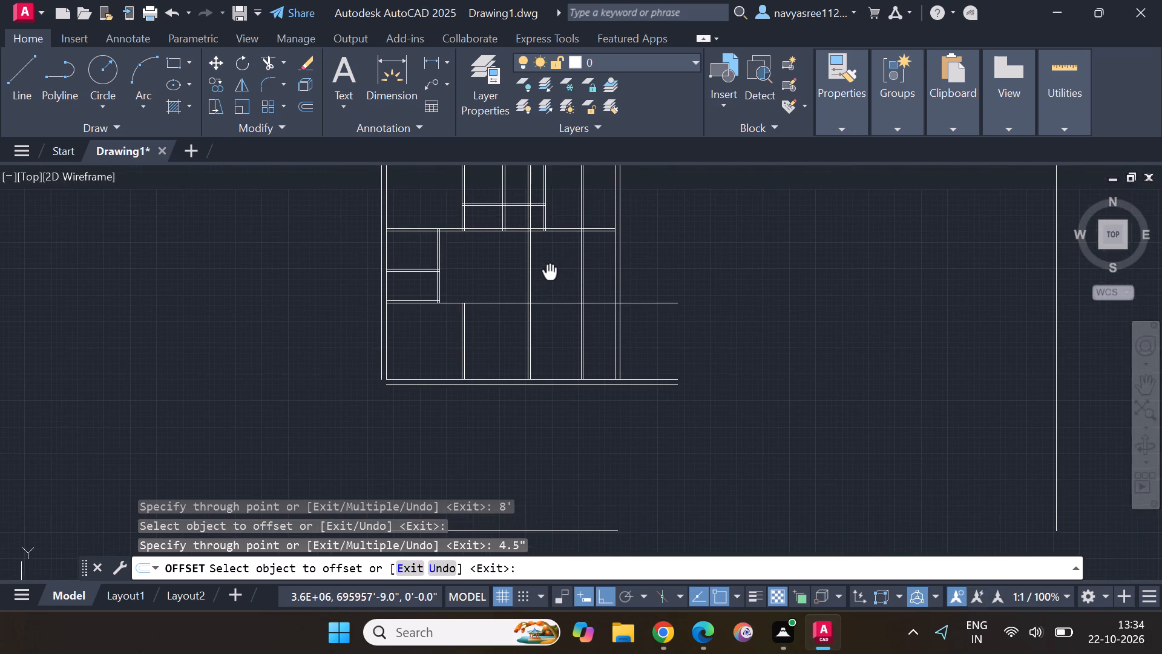
middle_drag(552, 279, 560, 305)
click(263, 61)
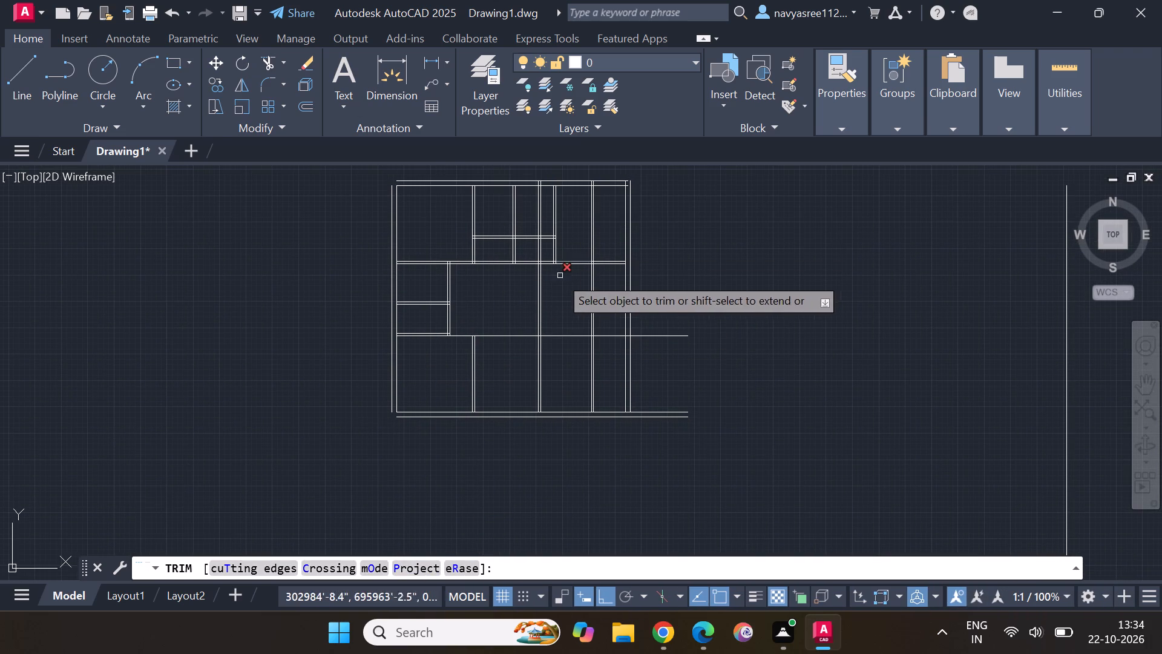
drag(525, 297, 599, 300)
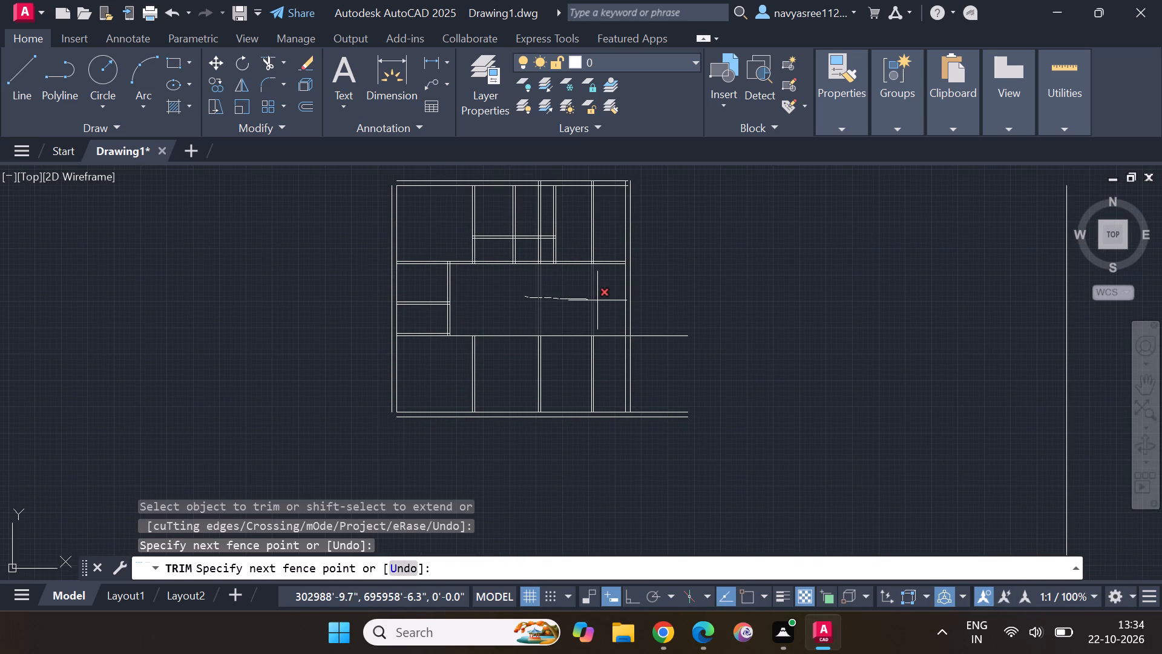
drag(599, 300, 600, 300)
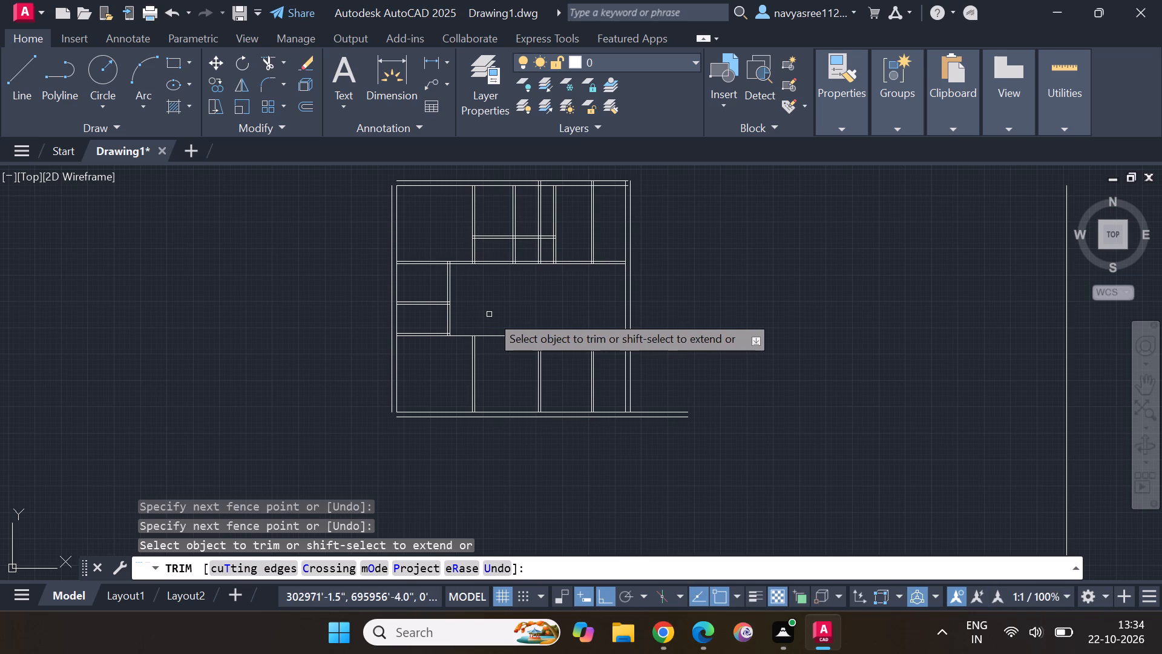
Trim the 12' offset line between the two lower rooms and beyond the right outer wall, clear the bottom line's overhang, and remove the outer bottom line.
drag(492, 315, 507, 371)
drag(654, 315, 667, 434)
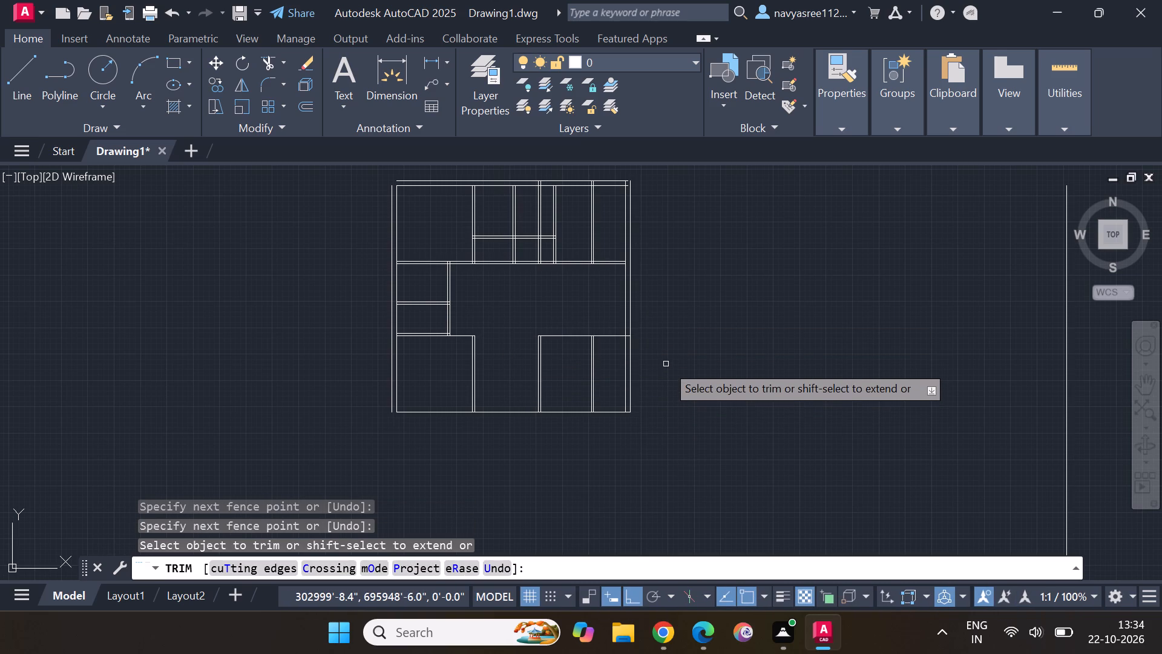
key(Escape)
key(Escape)
key(Escape)
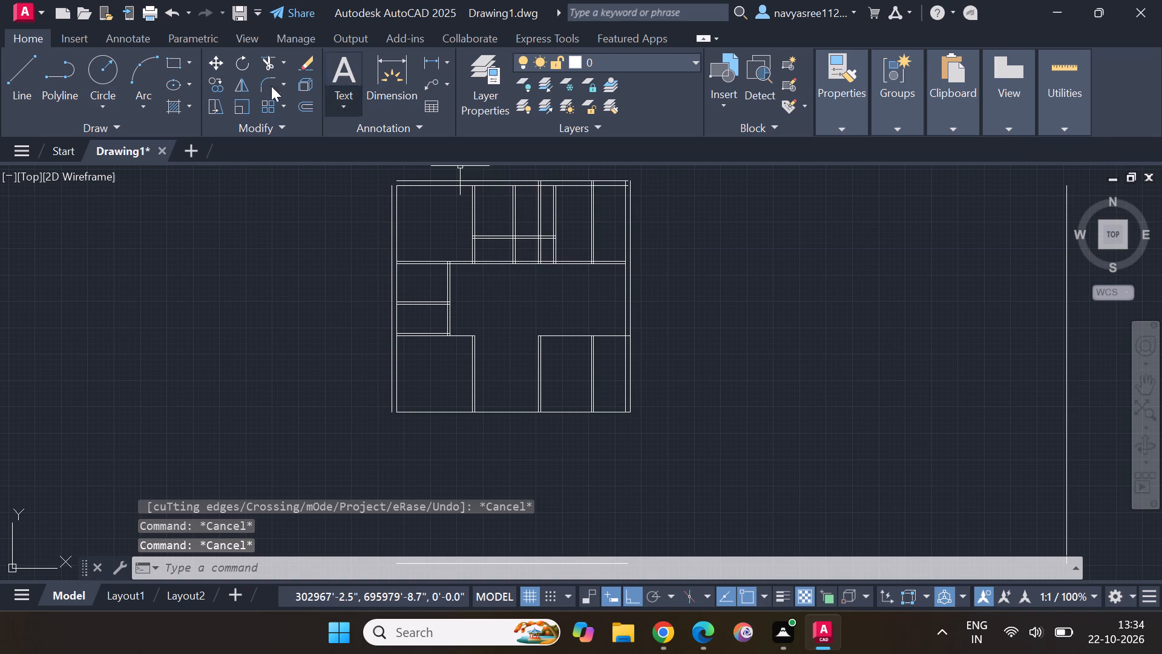
Trim the lower-right room's left partition pair where it runs up through the upper rooms, above and below their horizontal partition.
click(263, 59)
scroll(531, 243, up, 2)
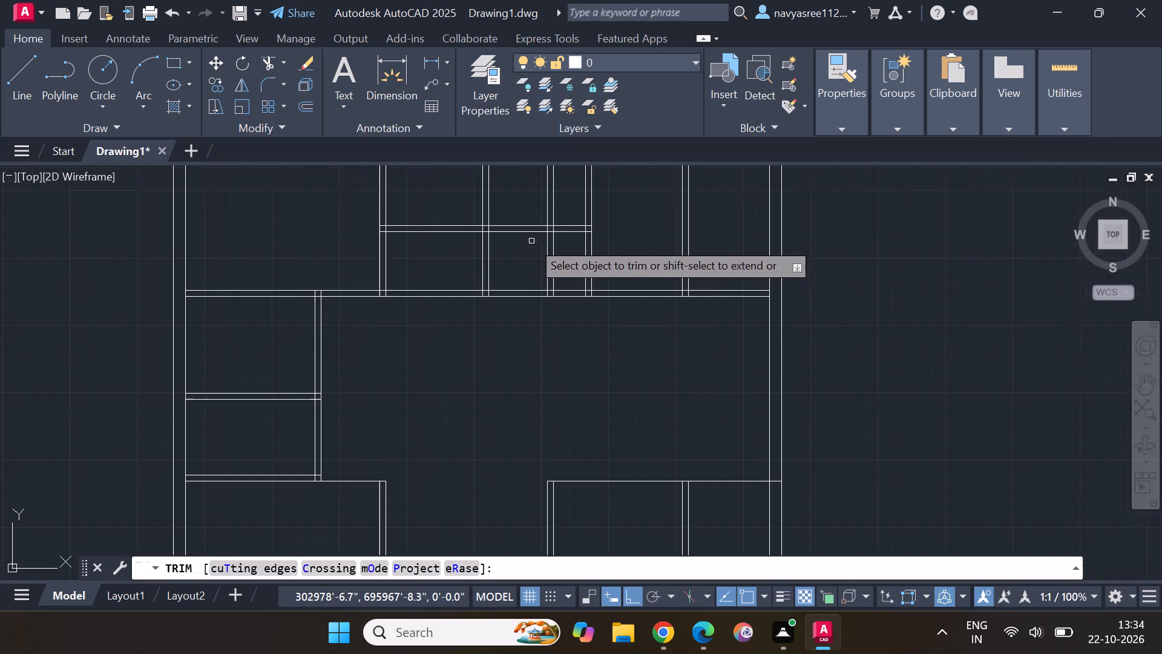
drag(532, 201, 556, 201)
drag(537, 263, 557, 266)
scroll(583, 327, down, 2)
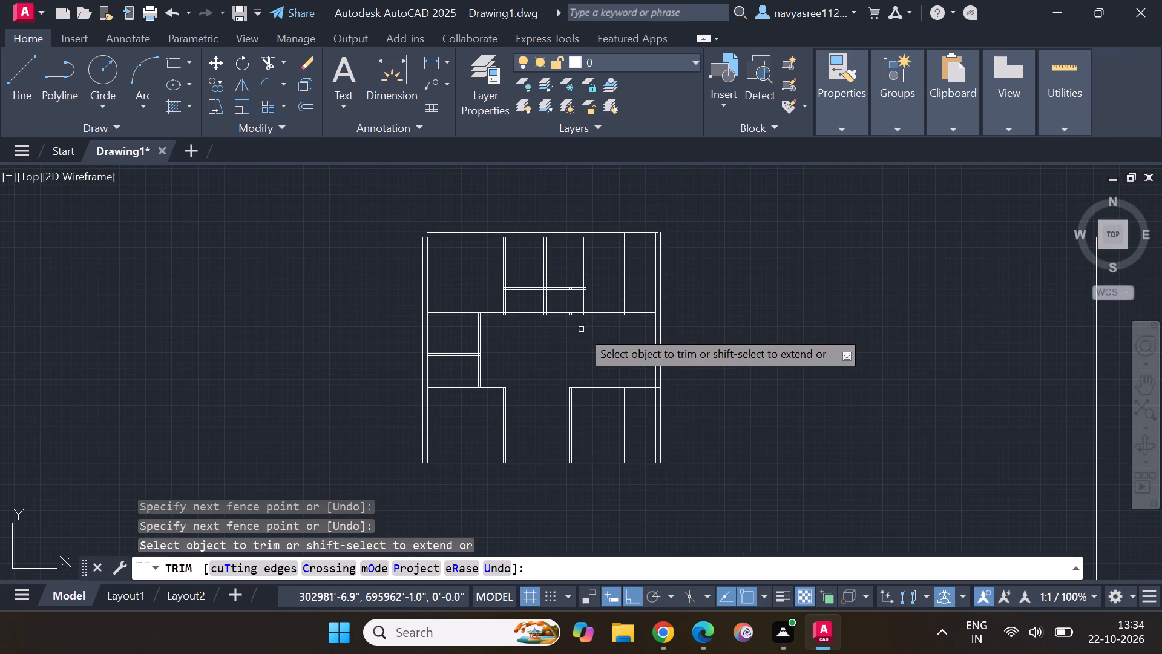
middle_drag(715, 359, 722, 291)
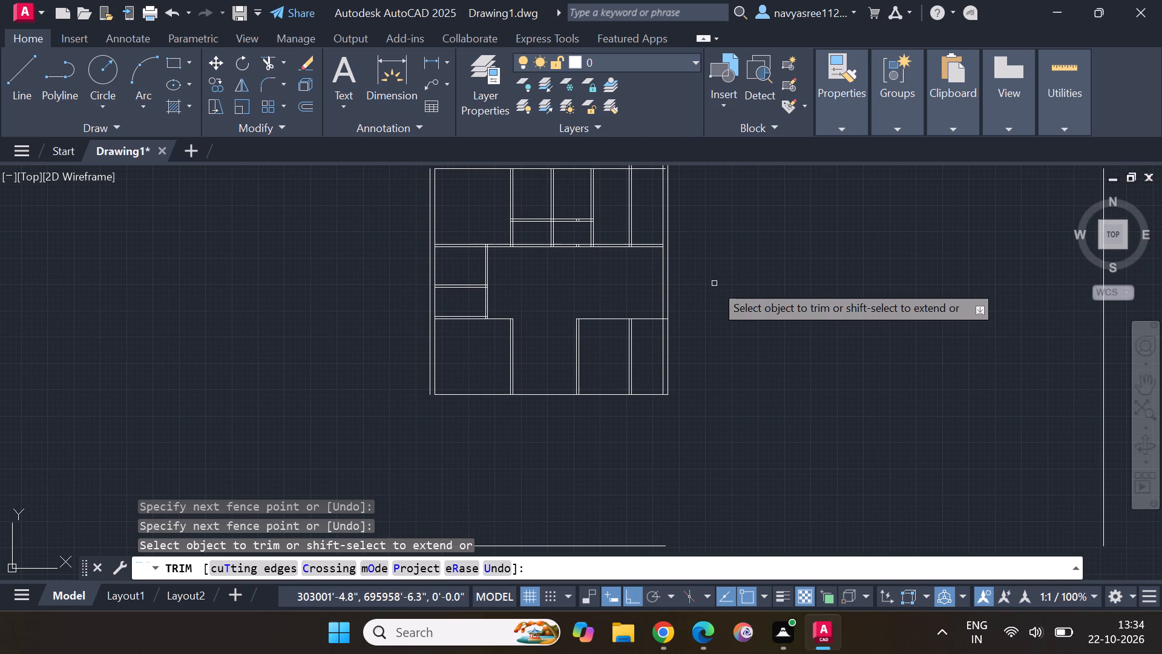
key(Escape)
key(Escape)
key(Escape)
key(Escape)
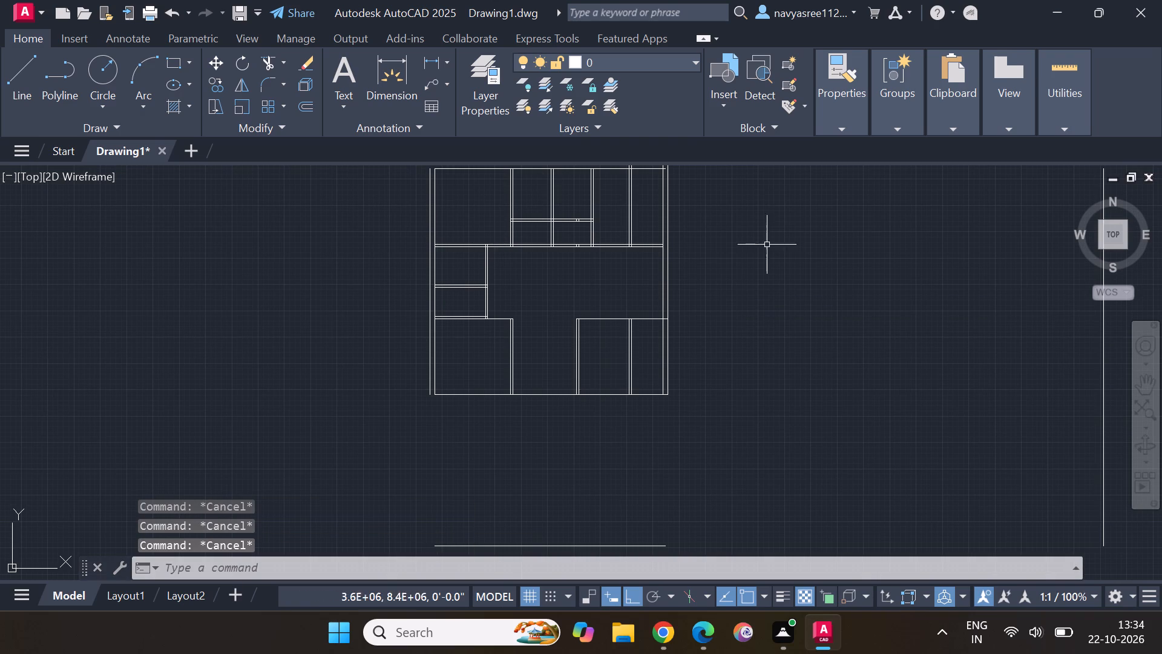
Measure the width and depth of the lower-right room between its two vertical partitions.
click(1071, 65)
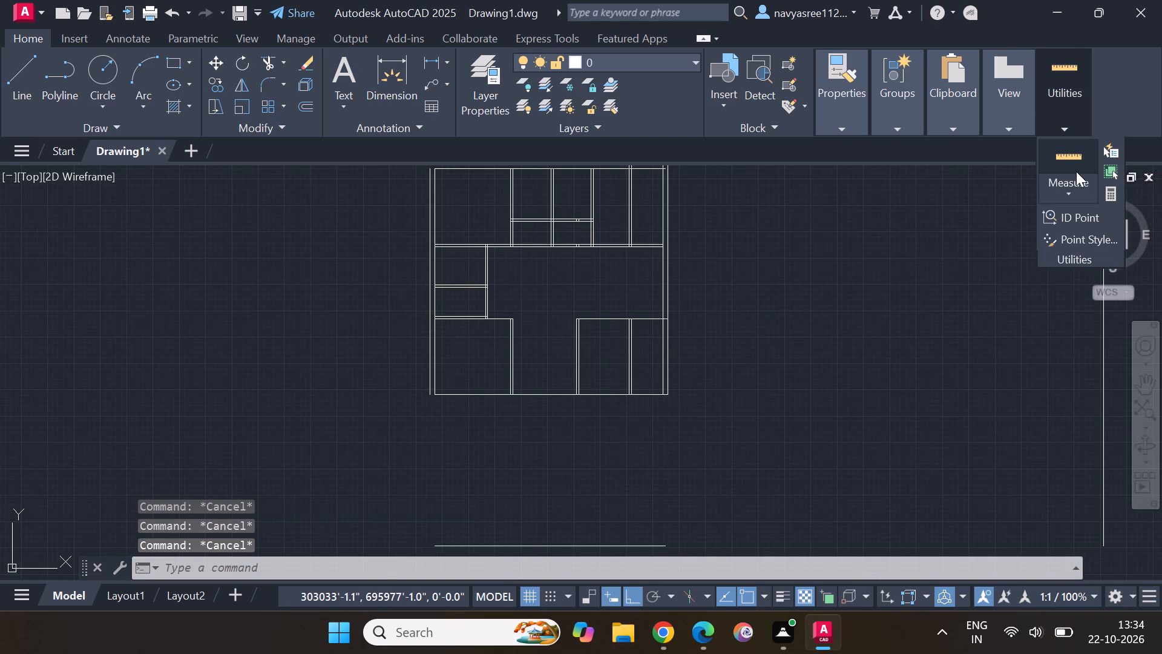
click(1076, 157)
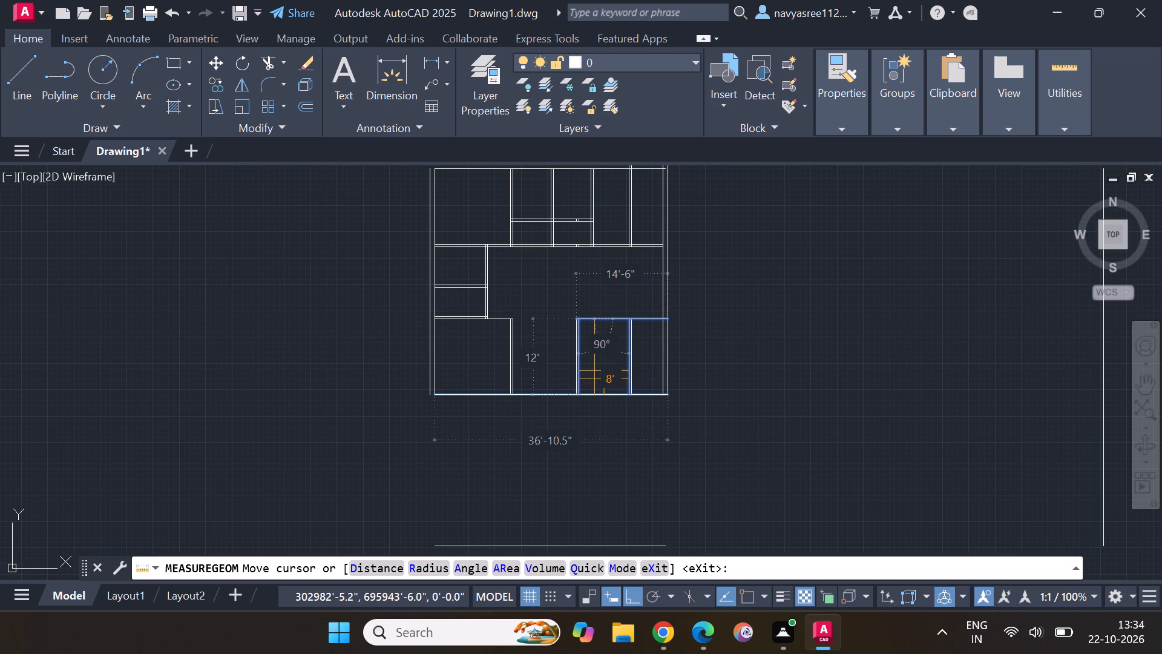
scroll(602, 349, up, 4)
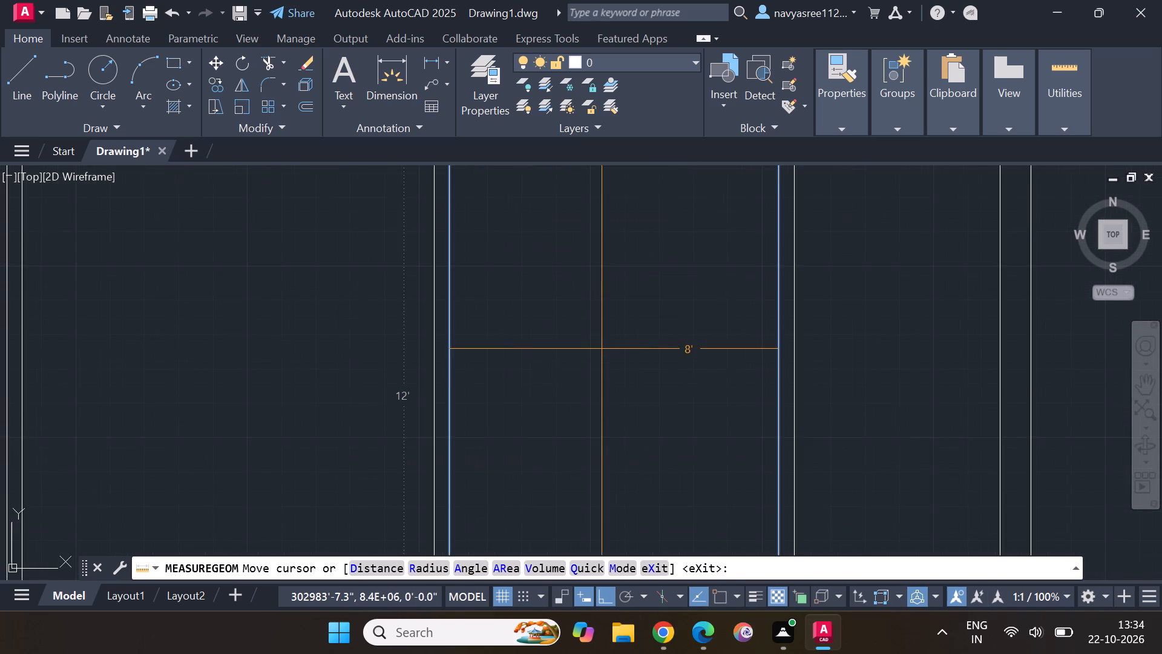
scroll(602, 349, down, 2)
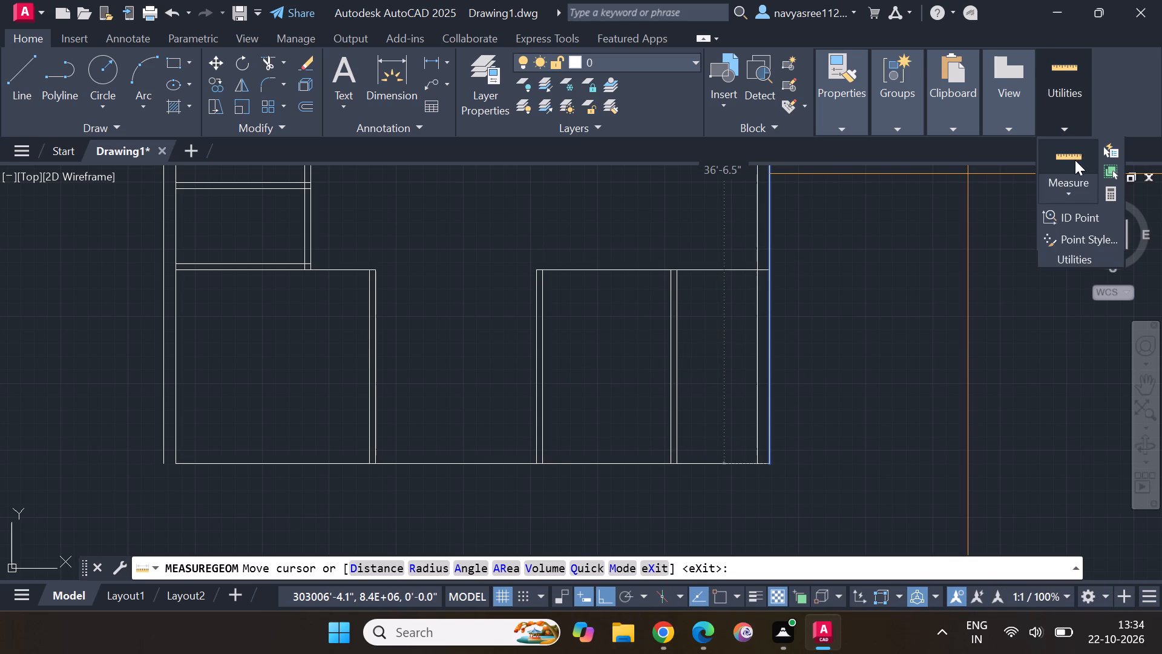
click(1075, 160)
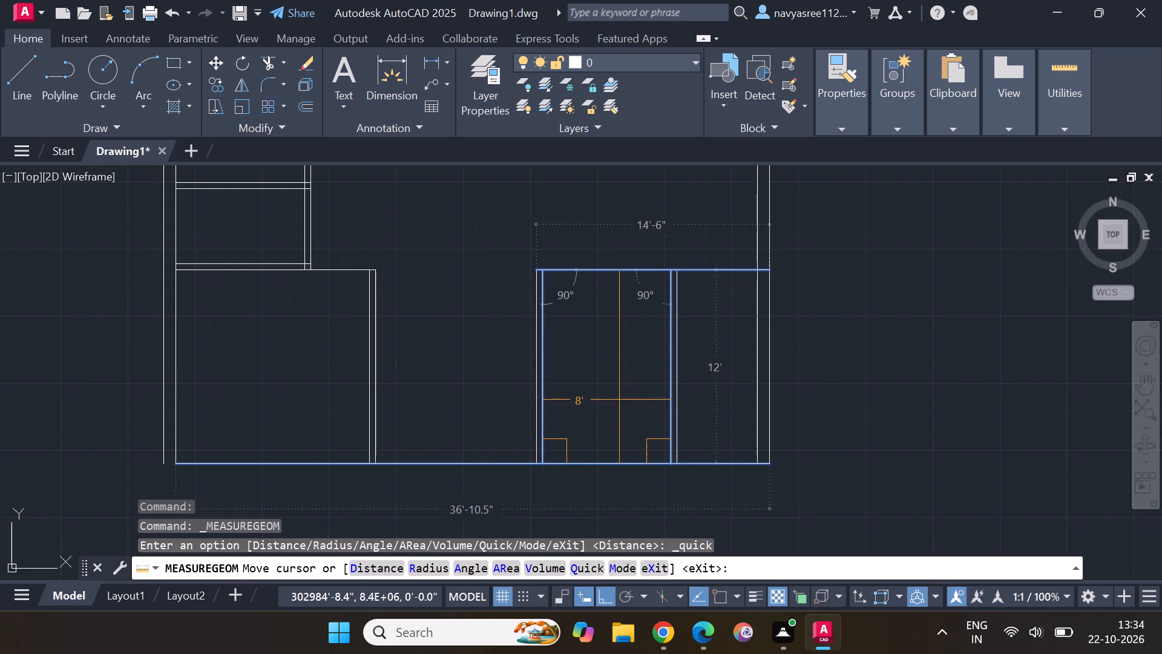
key(Escape)
key(Escape)
key(Escape)
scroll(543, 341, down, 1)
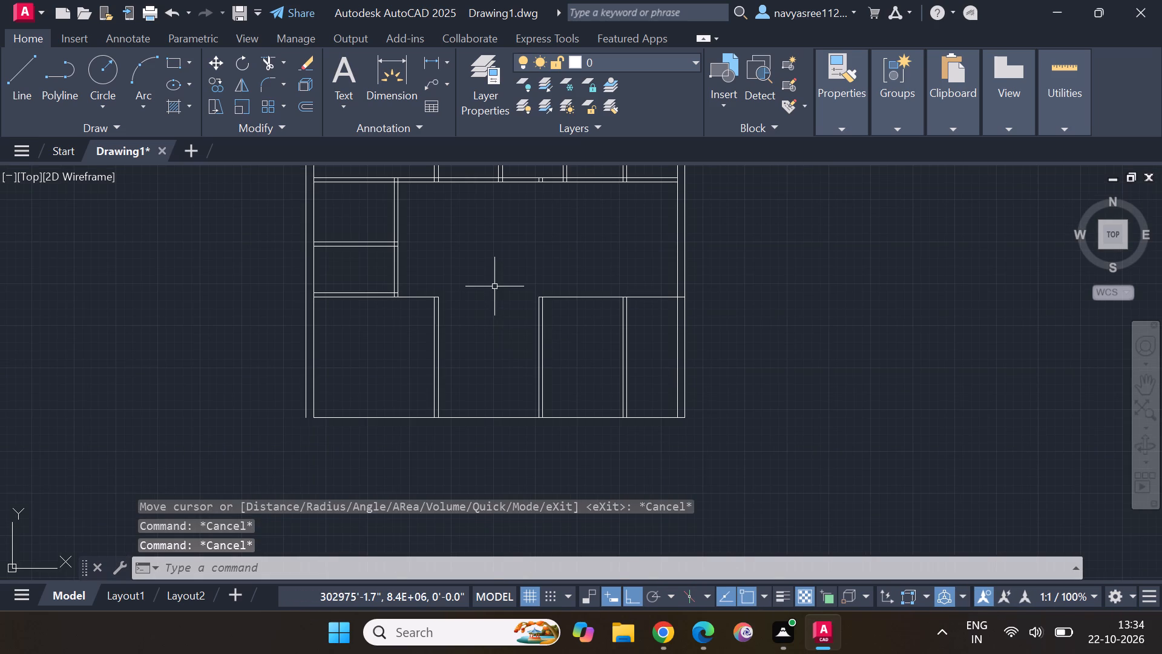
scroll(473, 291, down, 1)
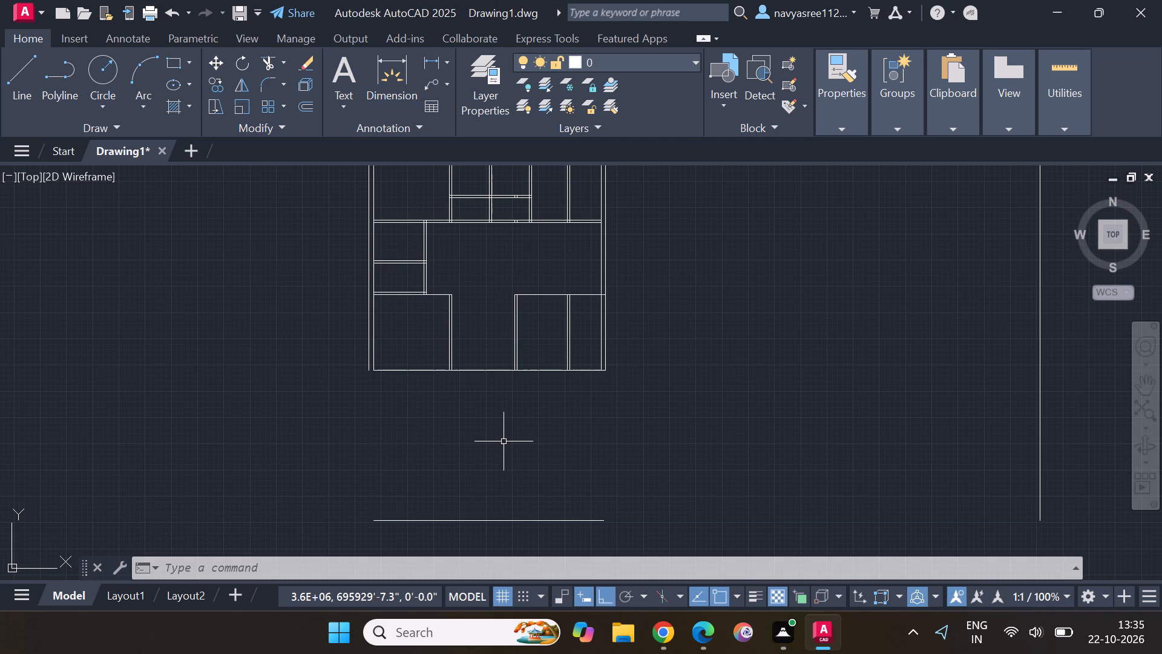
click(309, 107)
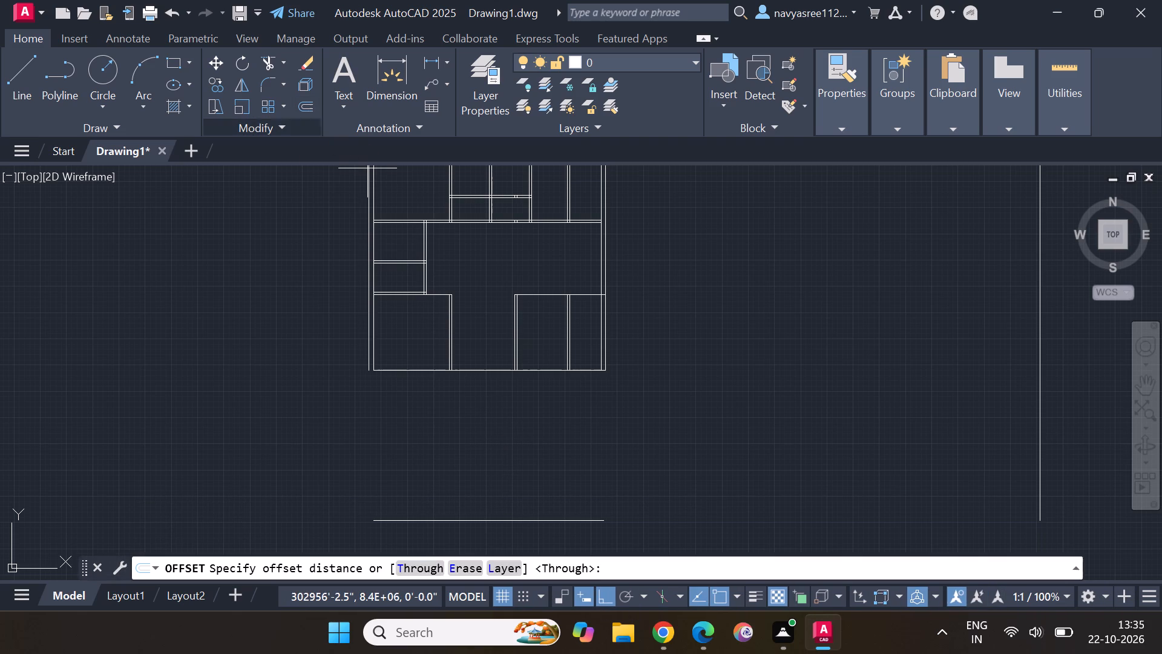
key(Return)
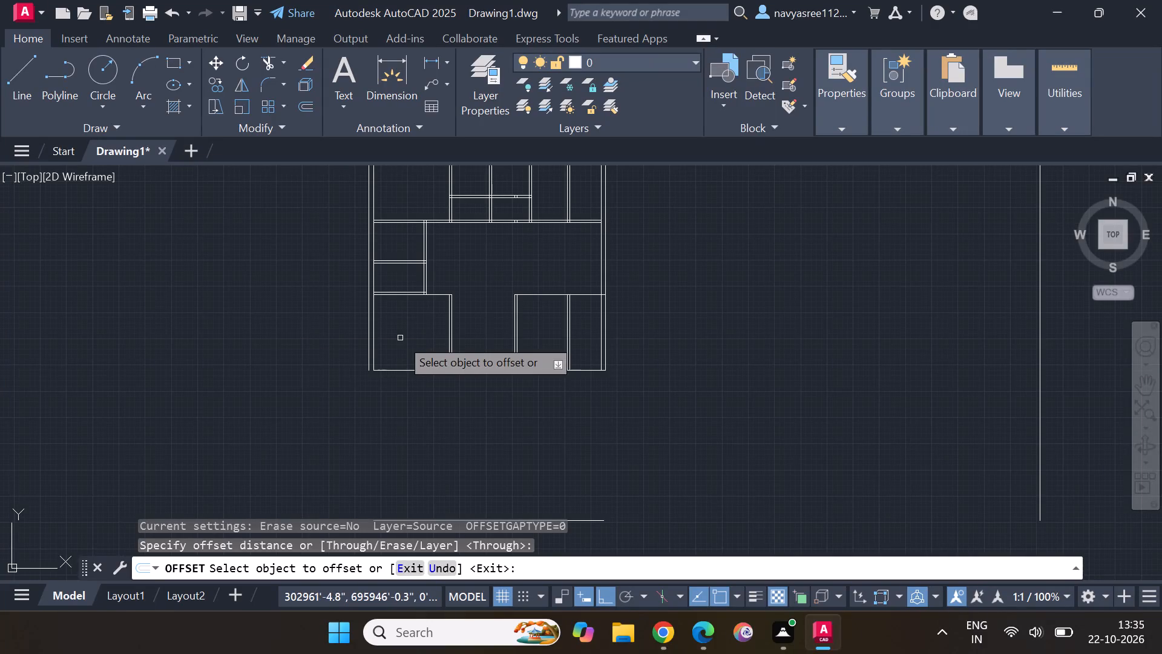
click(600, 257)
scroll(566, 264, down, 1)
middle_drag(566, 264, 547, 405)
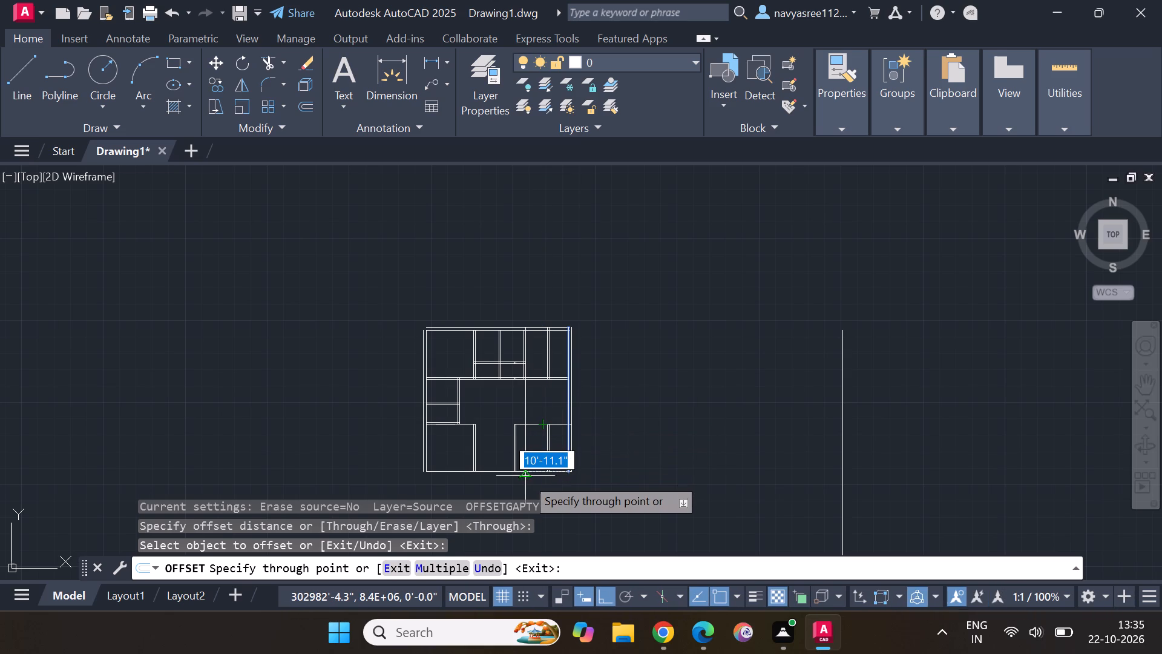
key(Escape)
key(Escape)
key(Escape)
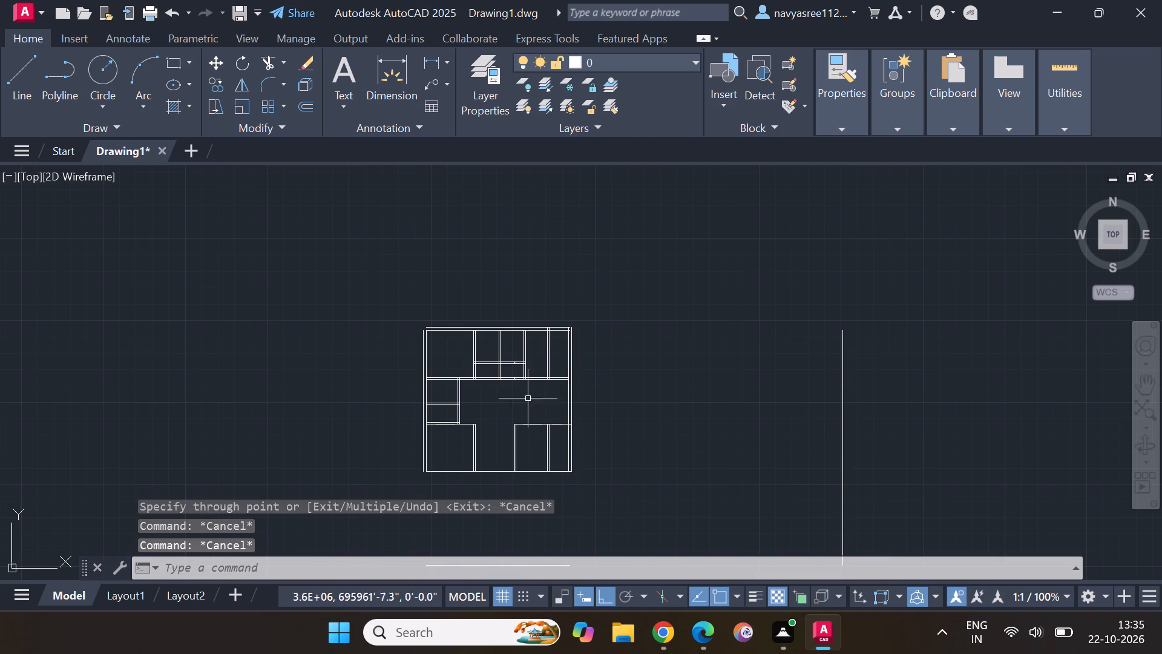
Offset the right outer wall's inner line 13' to the left.
scroll(530, 408, up, 3)
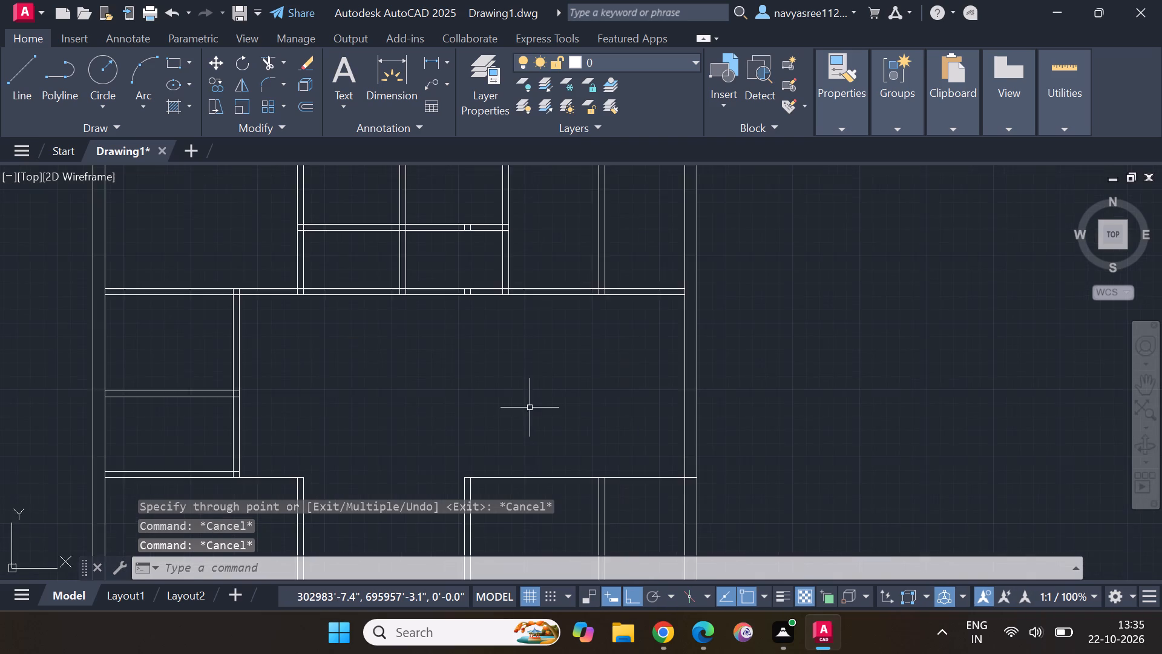
scroll(530, 408, up, 2)
scroll(530, 408, down, 1)
middle_drag(533, 408, 571, 382)
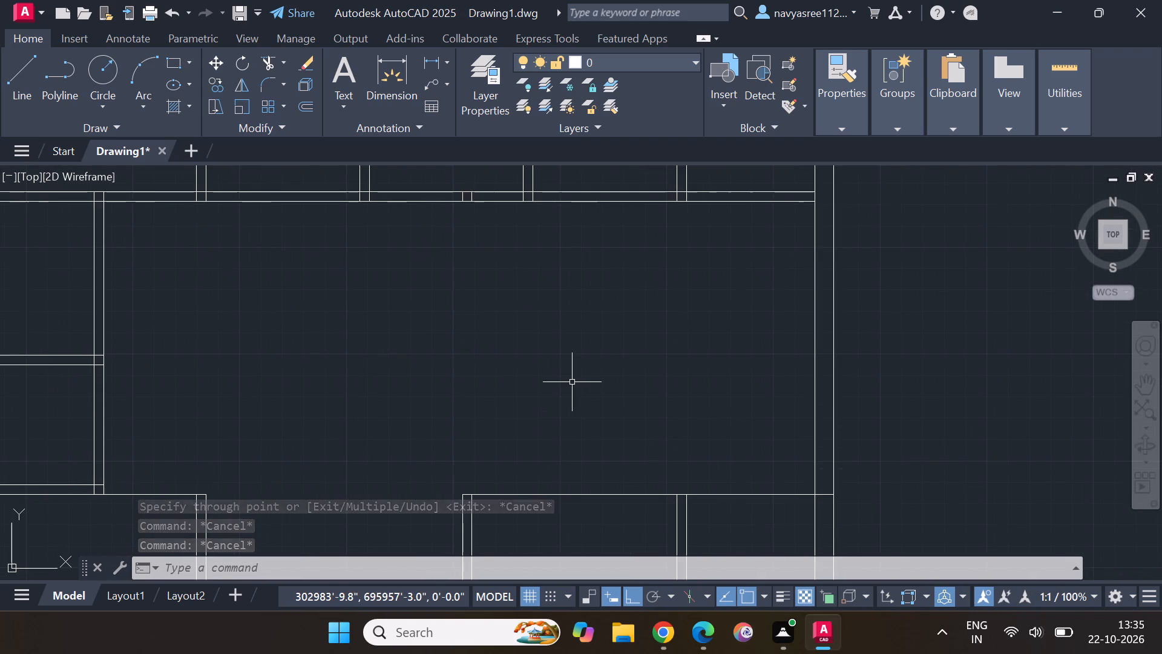
scroll(572, 382, down, 2)
scroll(572, 382, up, 1)
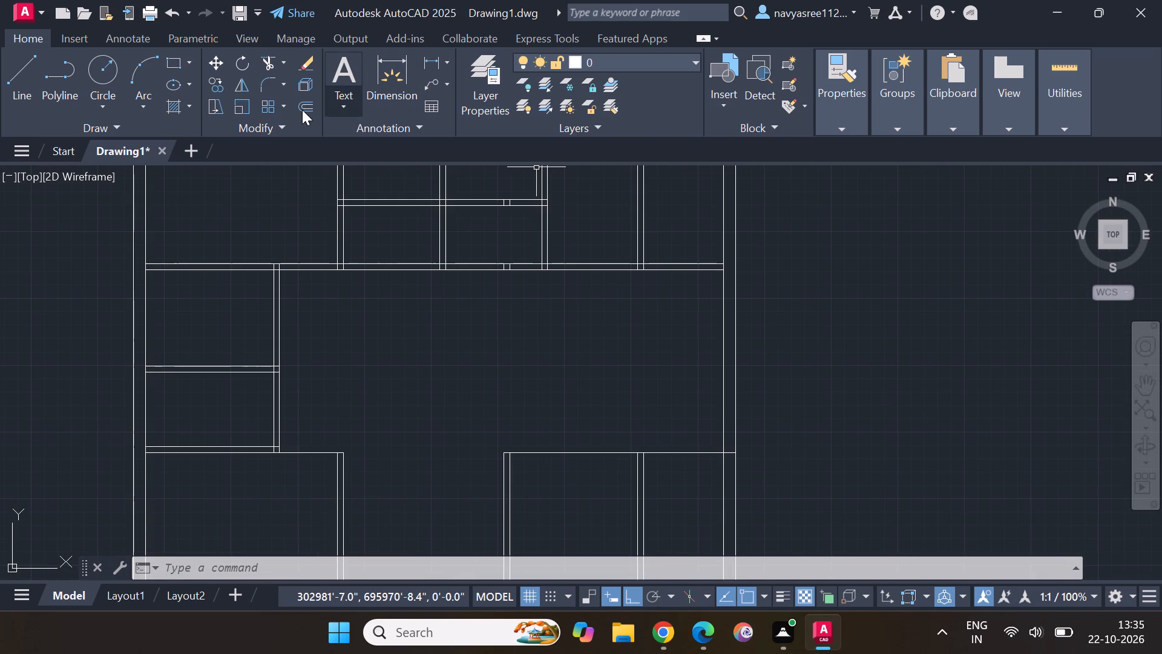
click(301, 104)
key(Return)
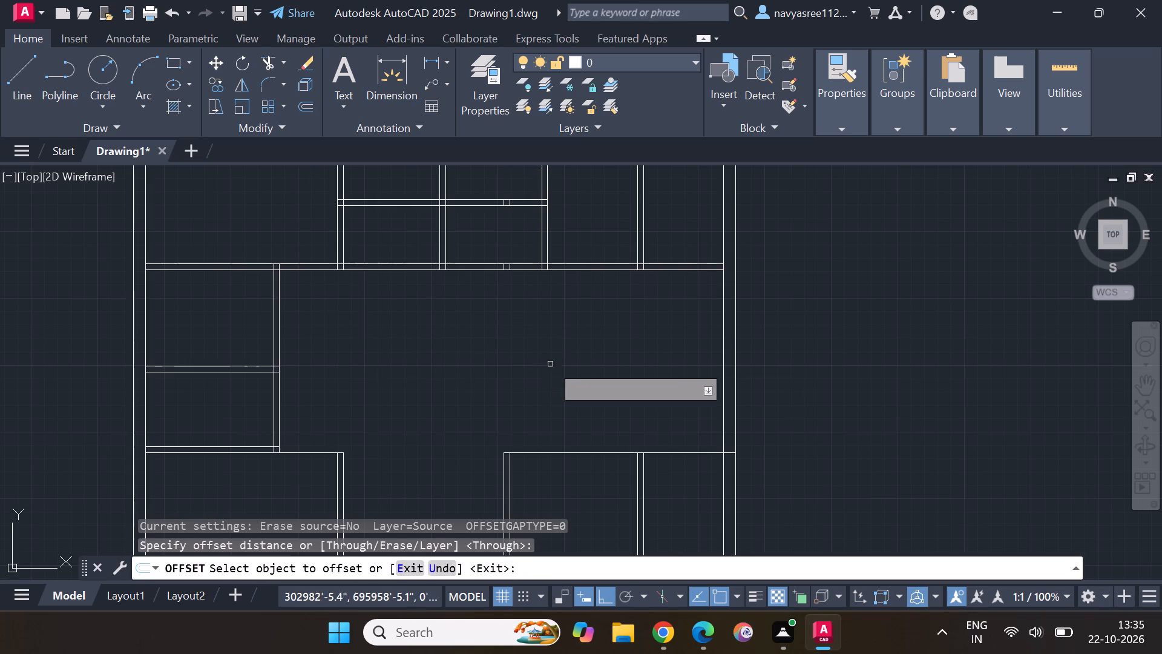
click(721, 356)
key(1)
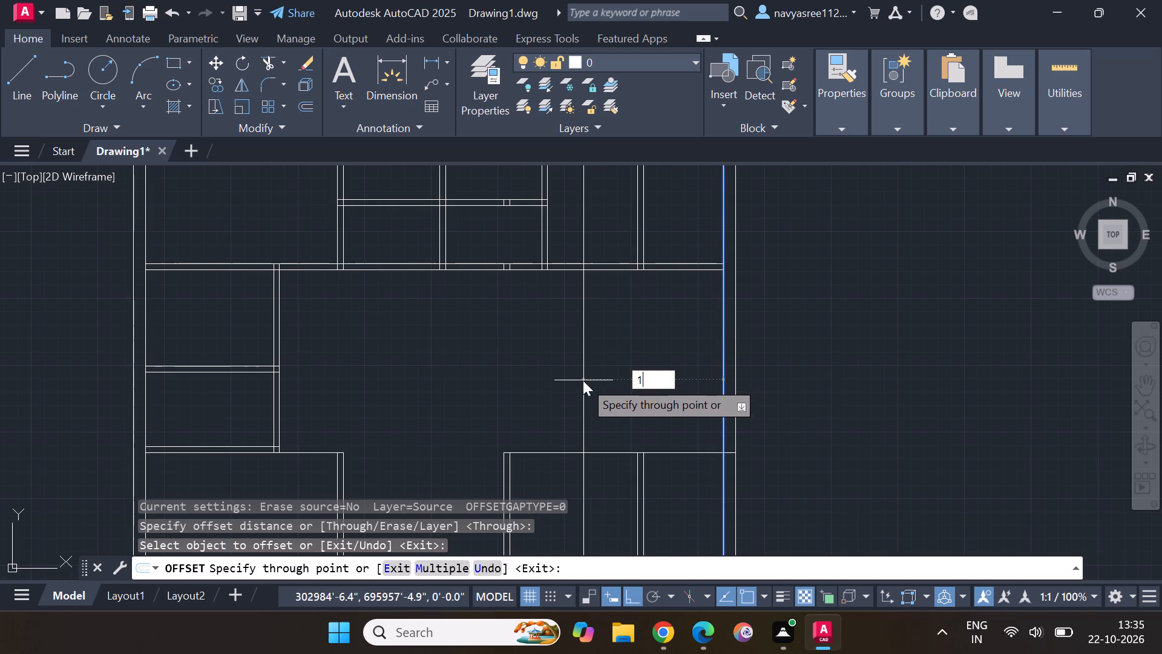
text(3')
key(Return)
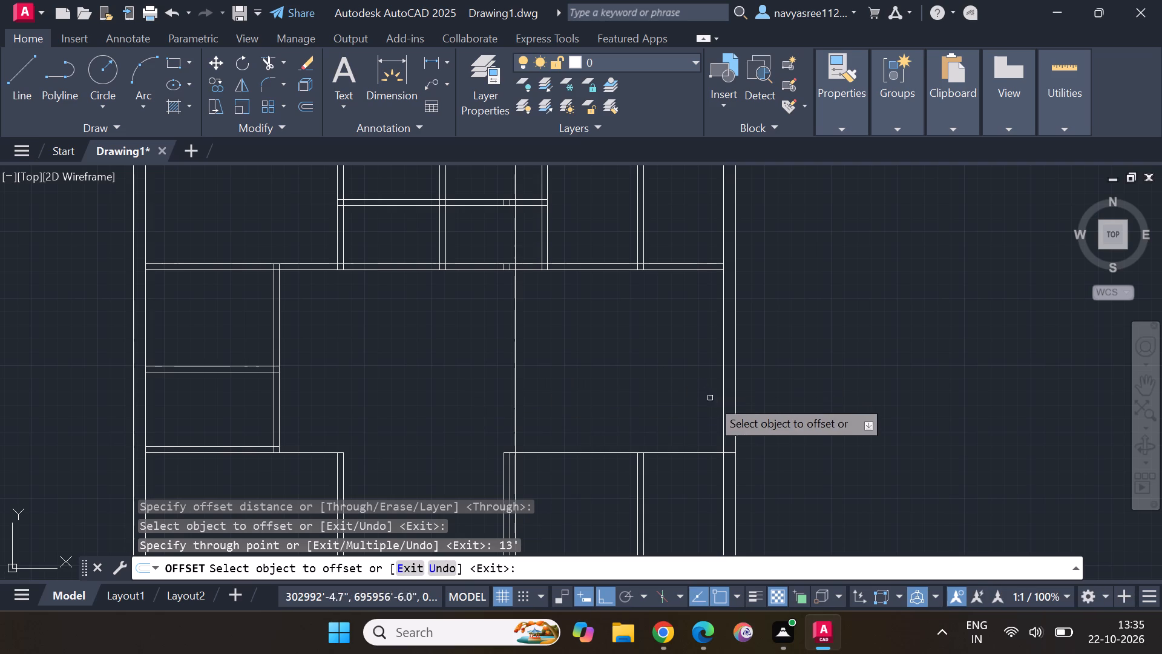
Offset the lower-right rooms' top line 4.5" upward, and offset the resulting line 11' further upward.
click(672, 454)
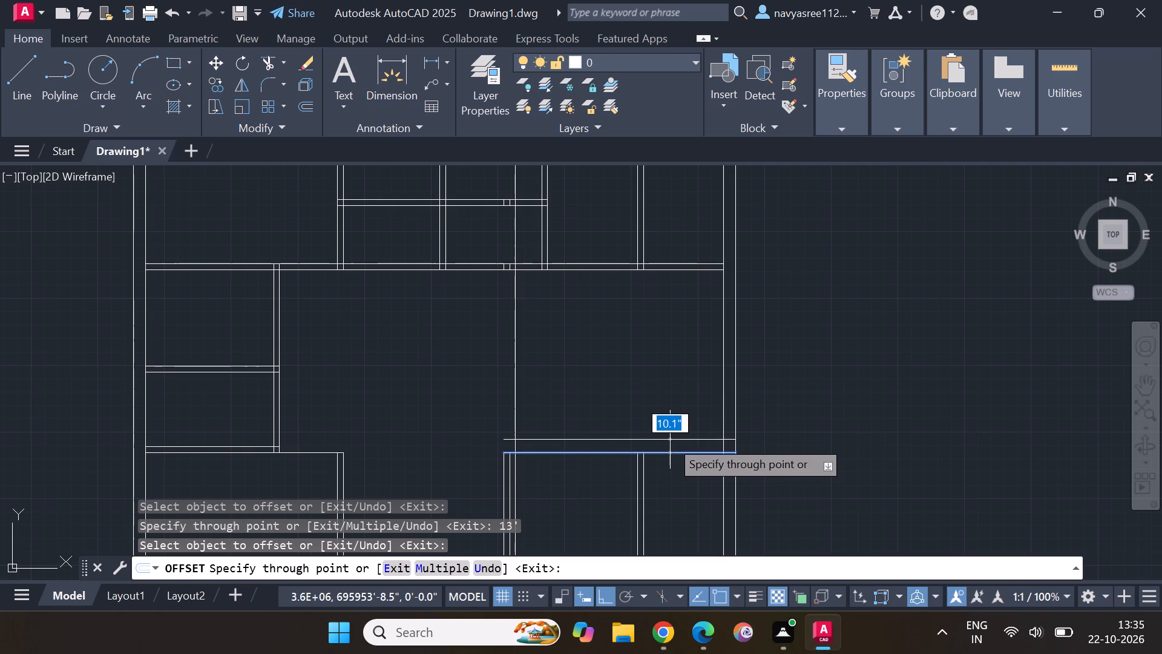
text(4.5)
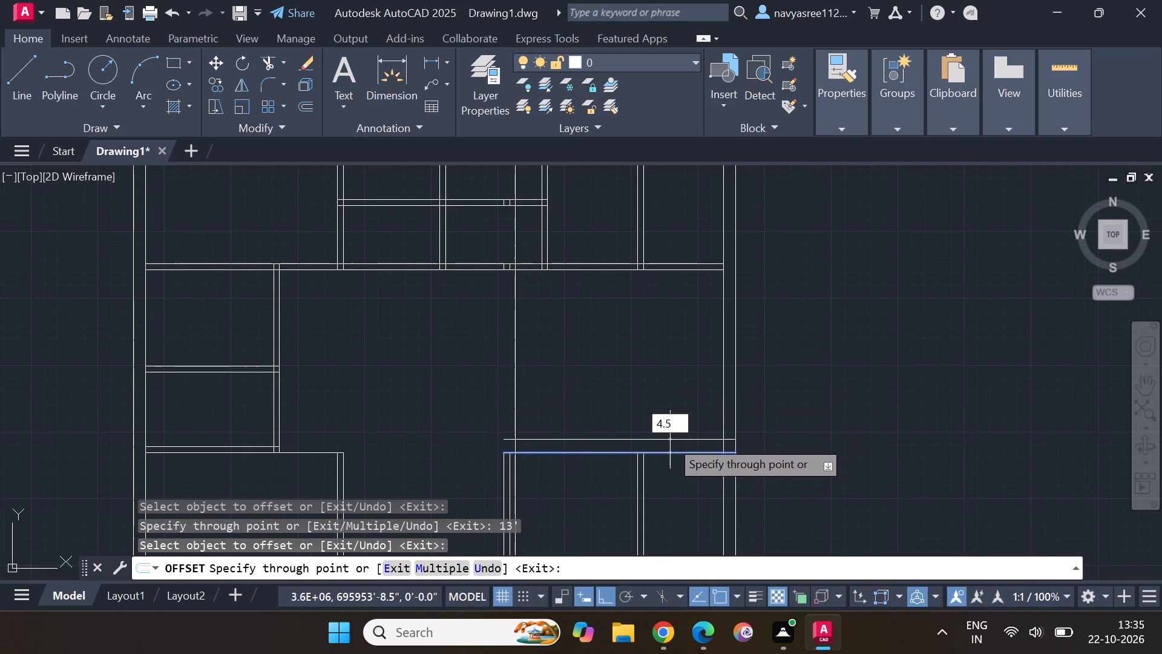
key(shift+quotedbl)
key(Return)
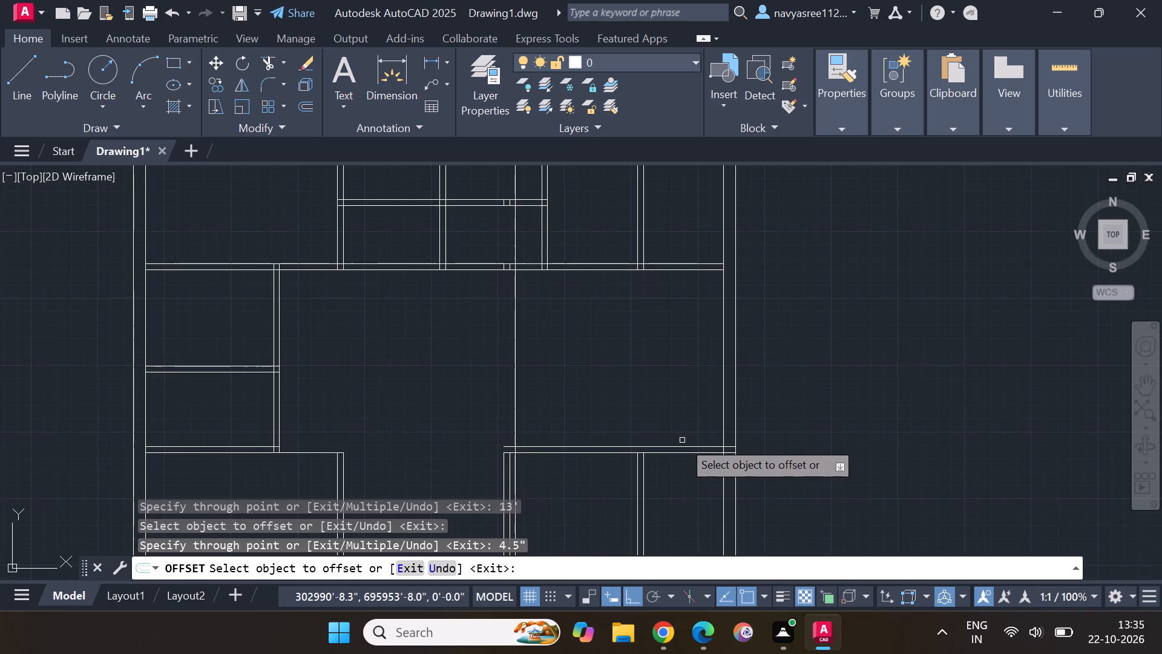
click(680, 447)
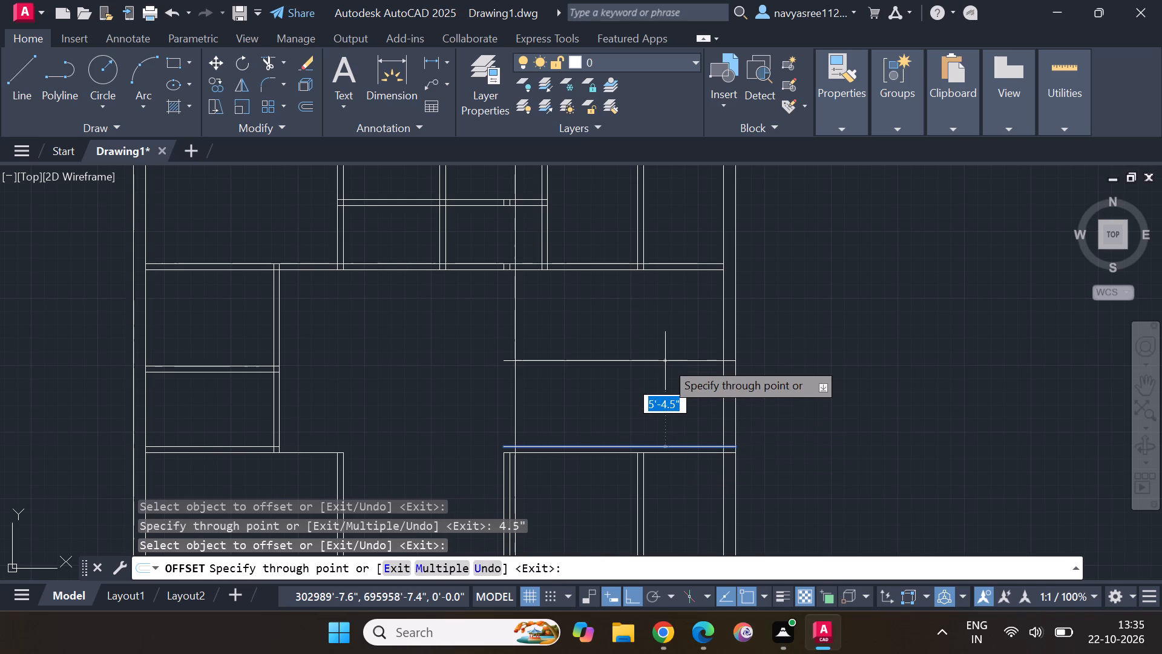
text(11)
key(apostrophe)
key(Return)
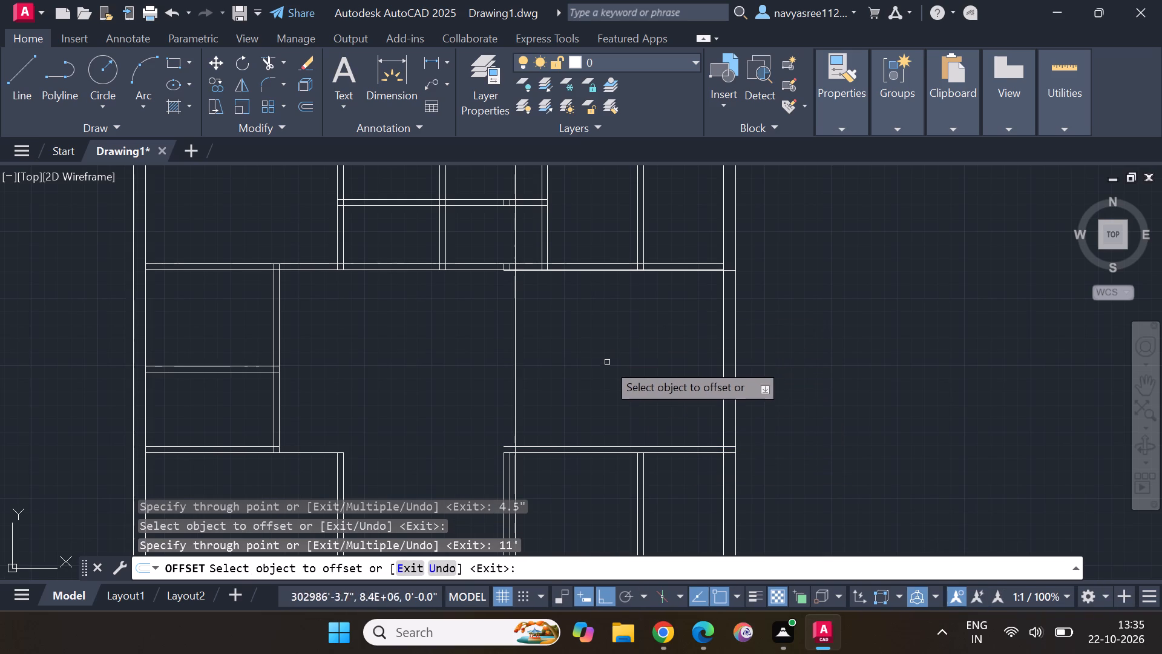
Trim the 13' offset line where it crosses the upper rooms, above and below their horizontal partition.
scroll(622, 397, down, 1)
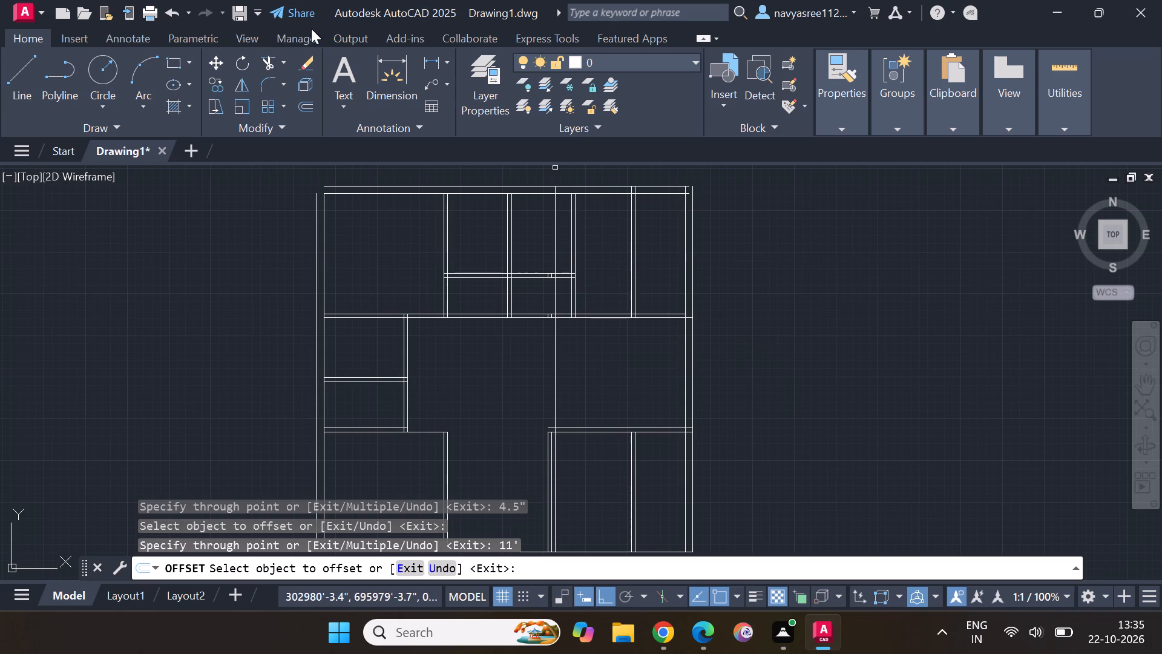
click(267, 54)
click(556, 225)
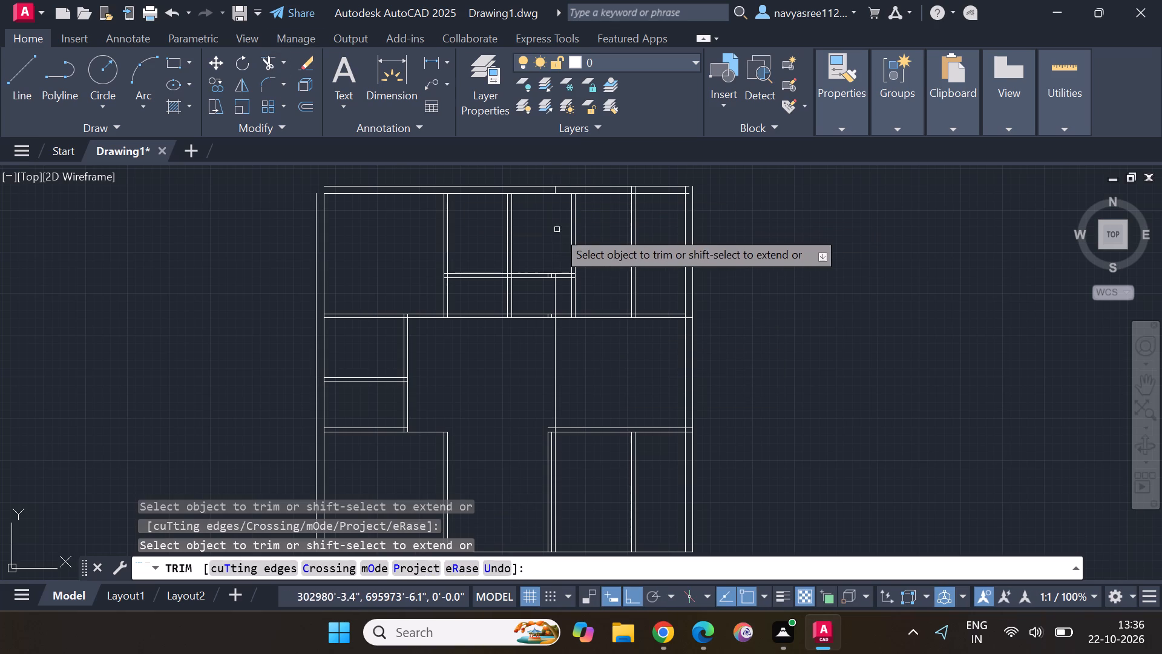
click(556, 292)
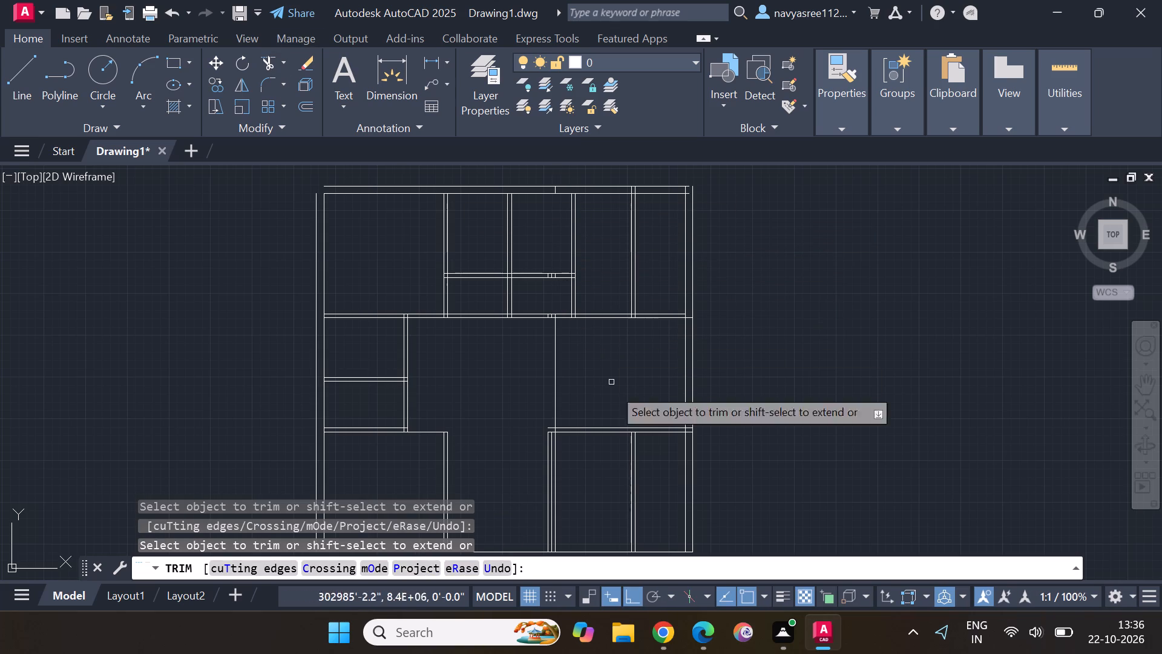
Trim the stray middle line inside the lower-right room's left wall and the overhang of the upper line above it.
middle_drag(599, 463, 610, 411)
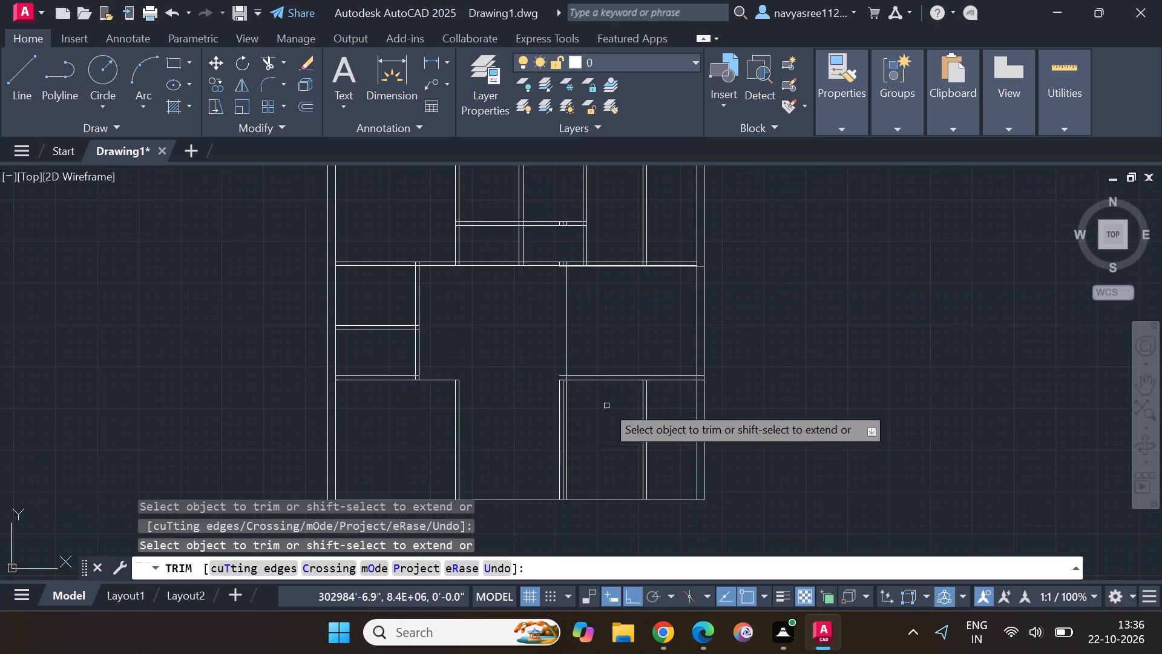
scroll(584, 394, up, 3)
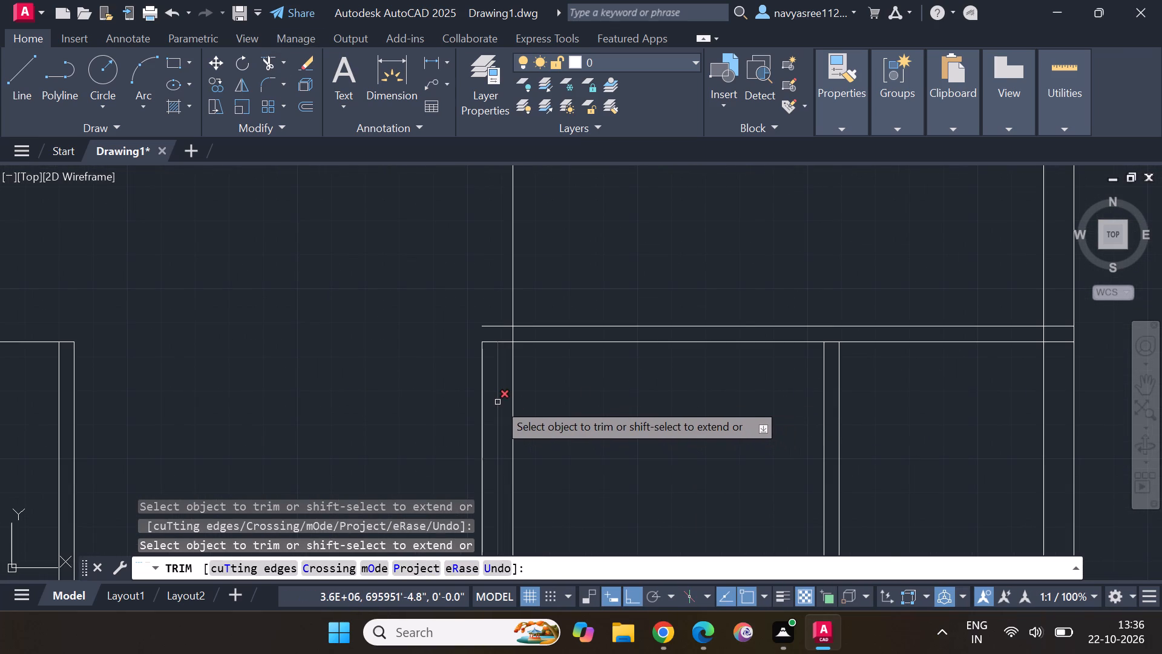
click(497, 402)
click(493, 324)
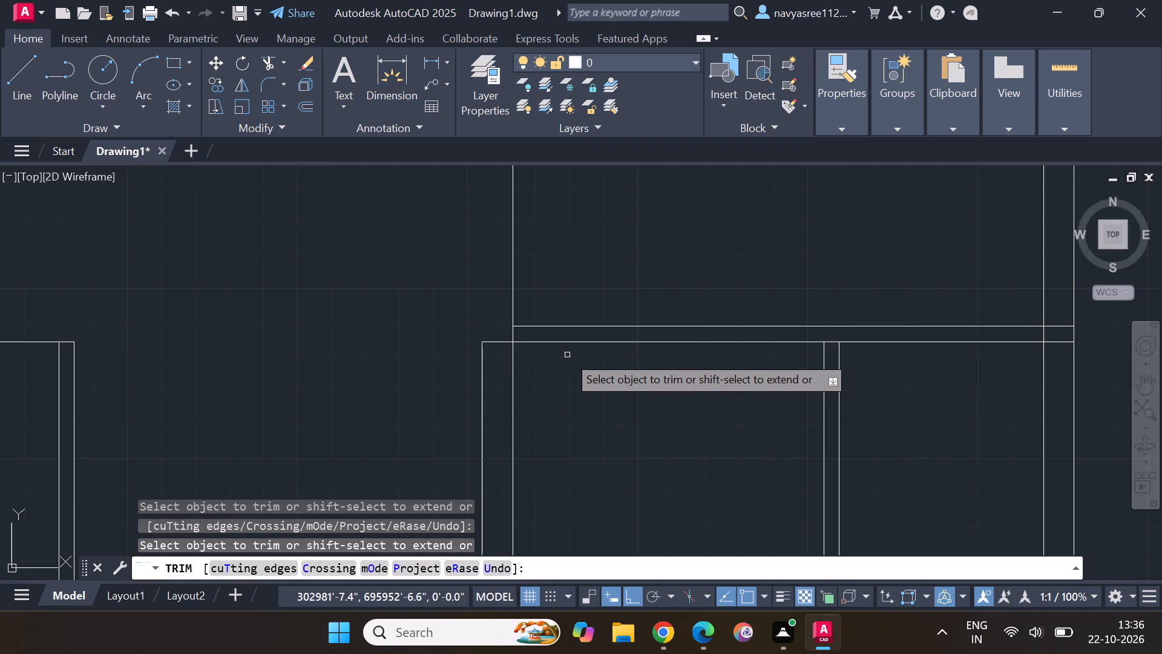
Remove the 11' offset line just under the long horizontal wall and the 13' vertical line below it.
scroll(567, 356, down, 2)
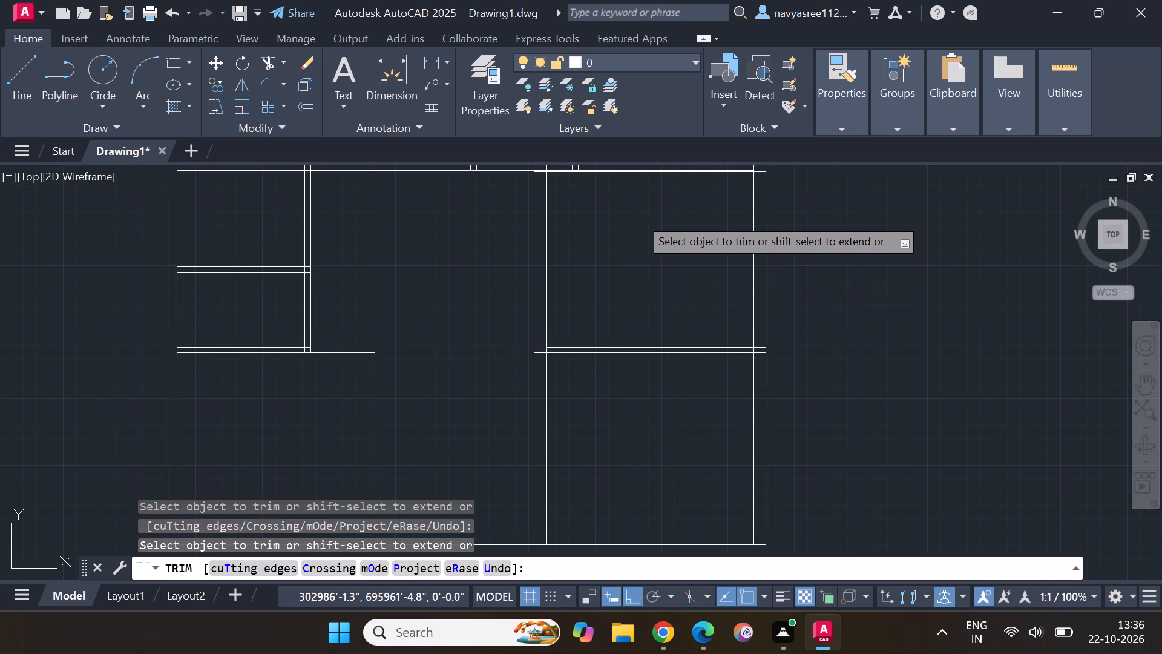
middle_drag(646, 228, 643, 292)
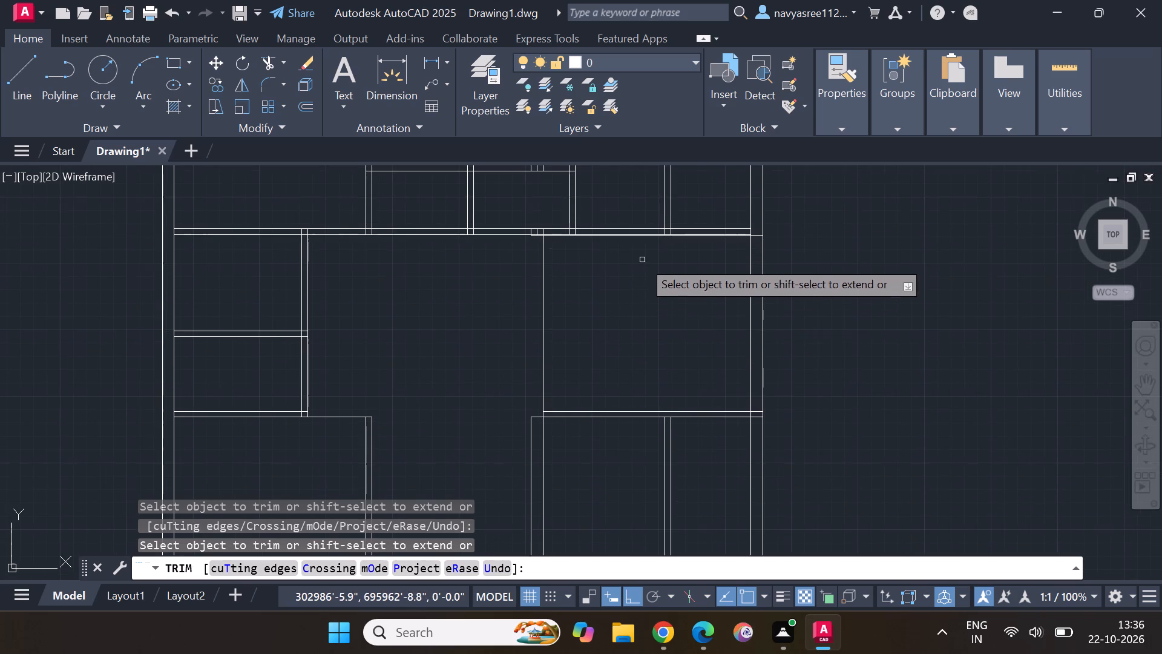
scroll(642, 253, up, 2)
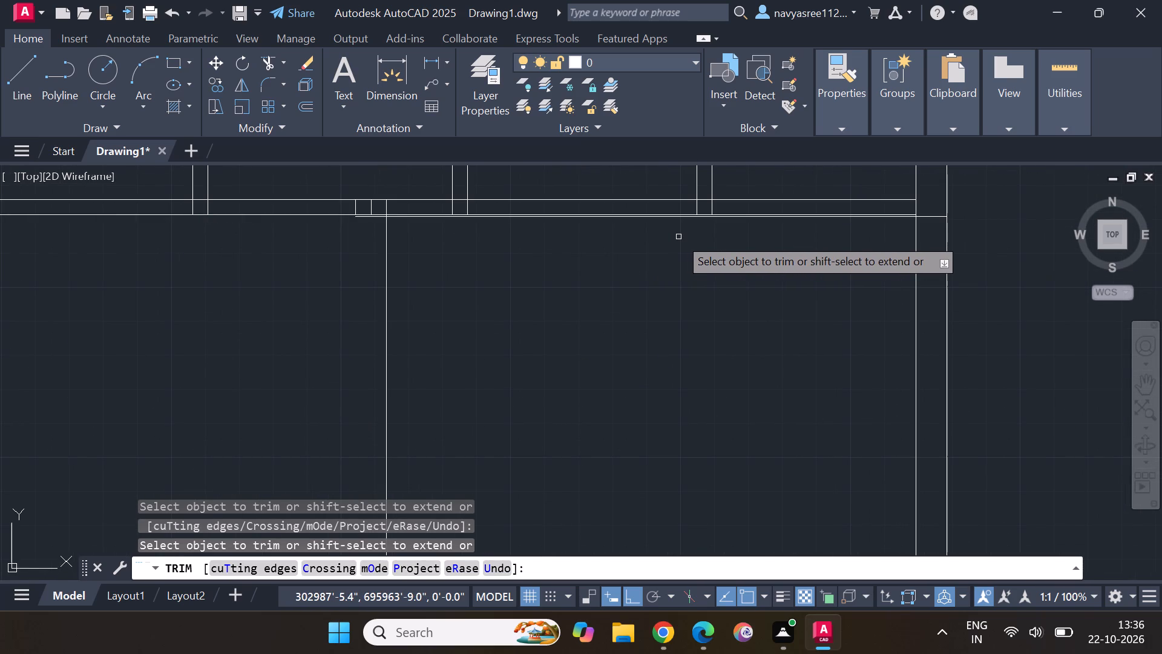
middle_drag(686, 233, 675, 323)
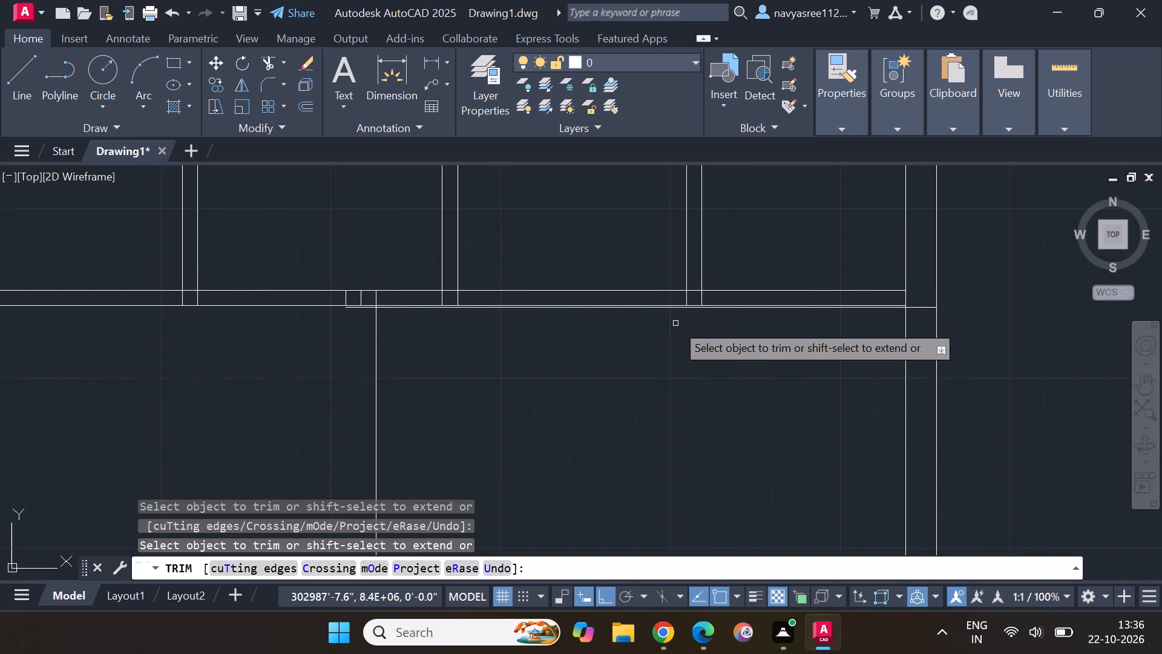
scroll(675, 323, up, 2)
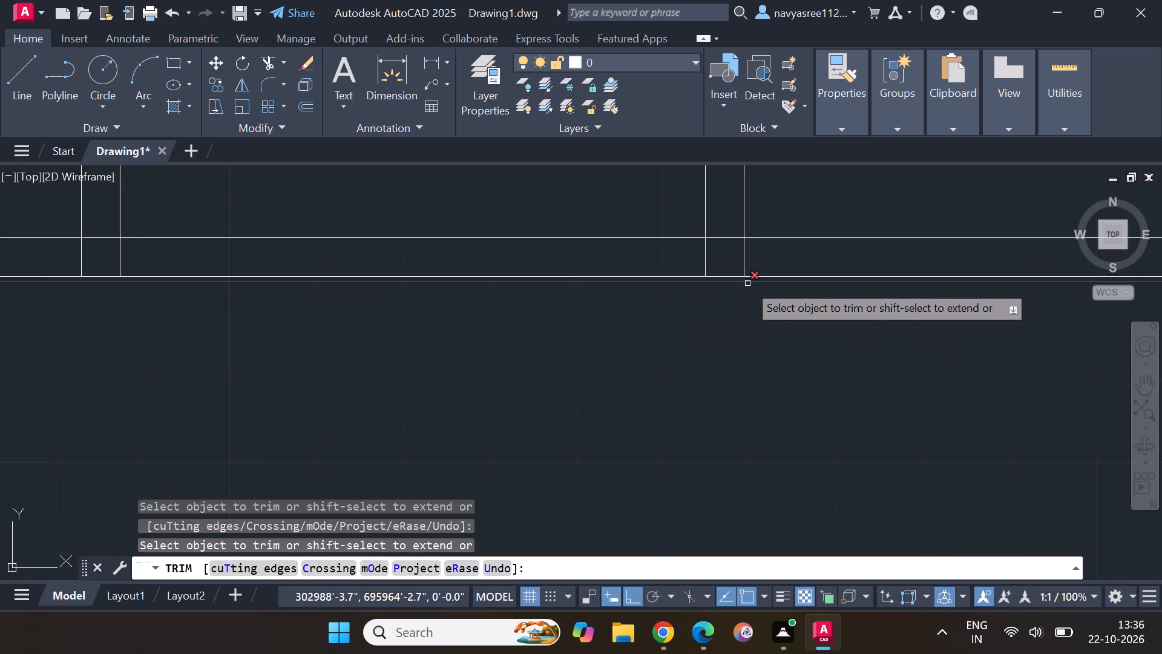
click(749, 282)
scroll(744, 316, down, 3)
scroll(729, 418, down, 2)
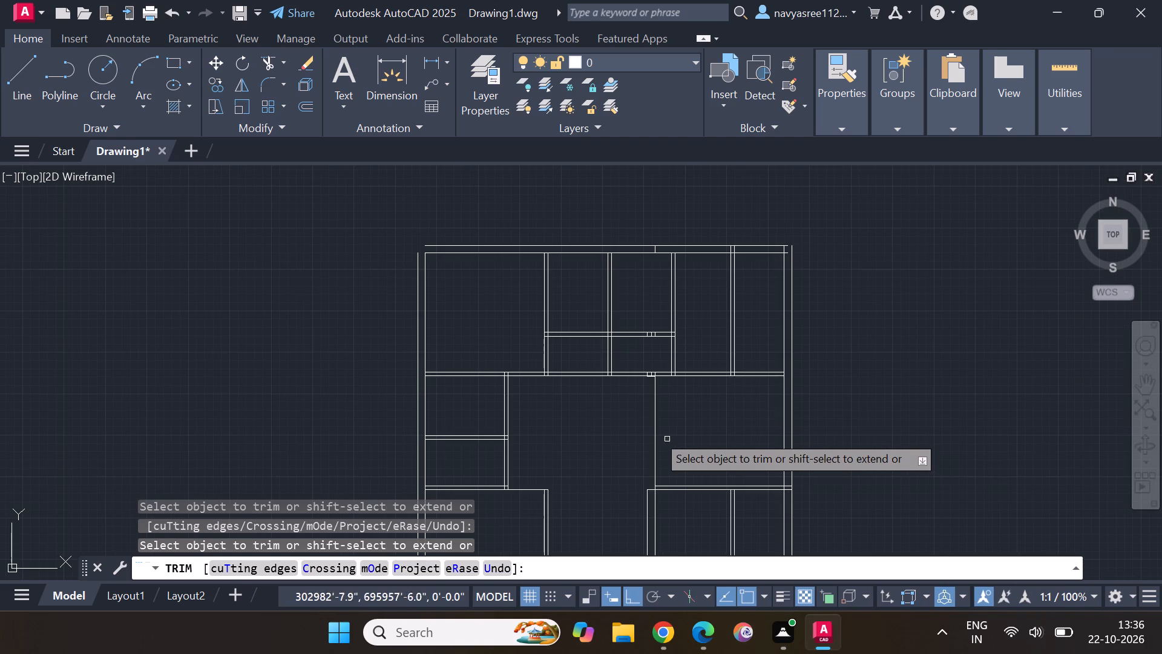
click(656, 426)
Trim the rightmost upper partition out of the long horizontal wall and remove its two vertical lines from the upper-right room.
scroll(702, 372, up, 4)
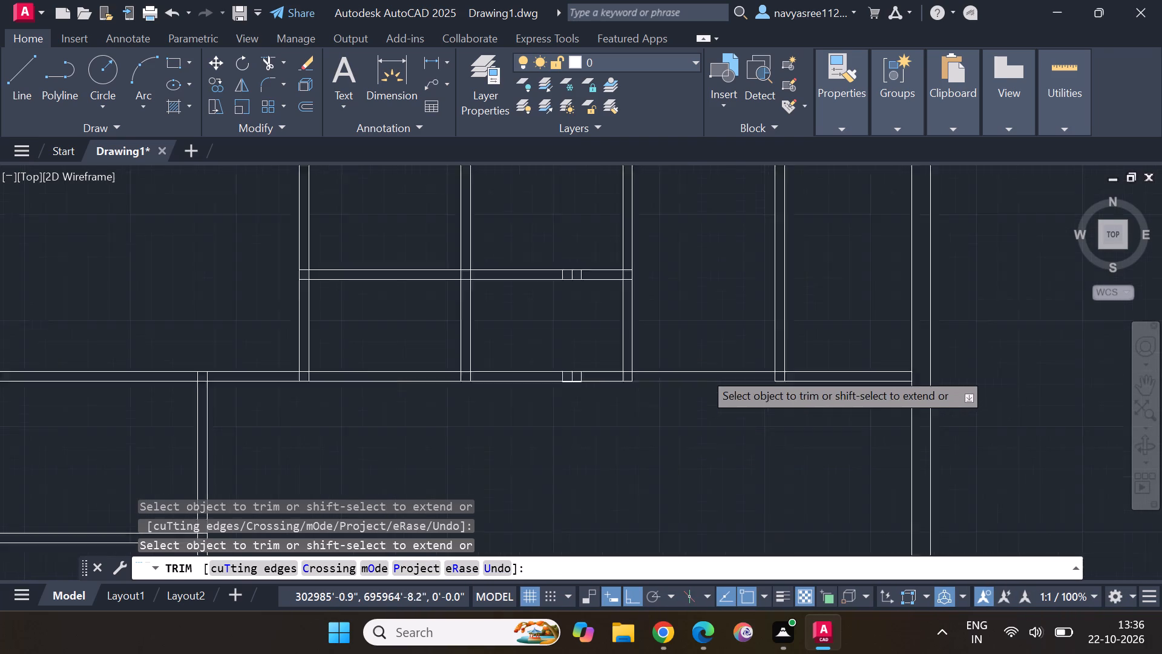
scroll(704, 369, up, 1)
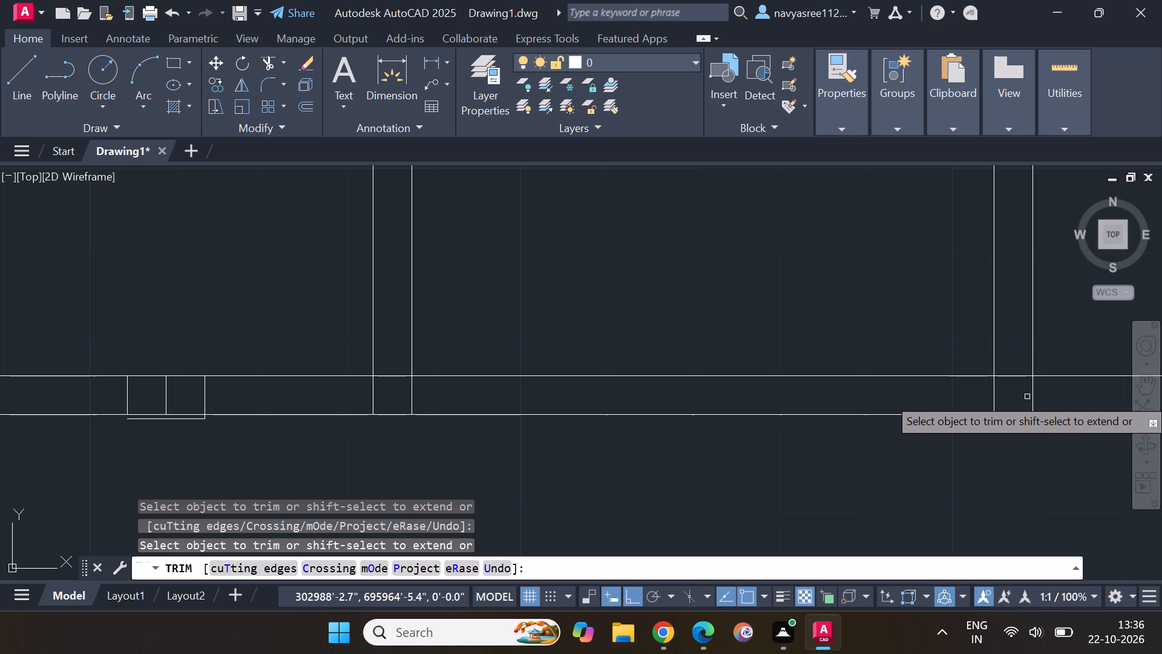
click(1034, 390)
click(992, 405)
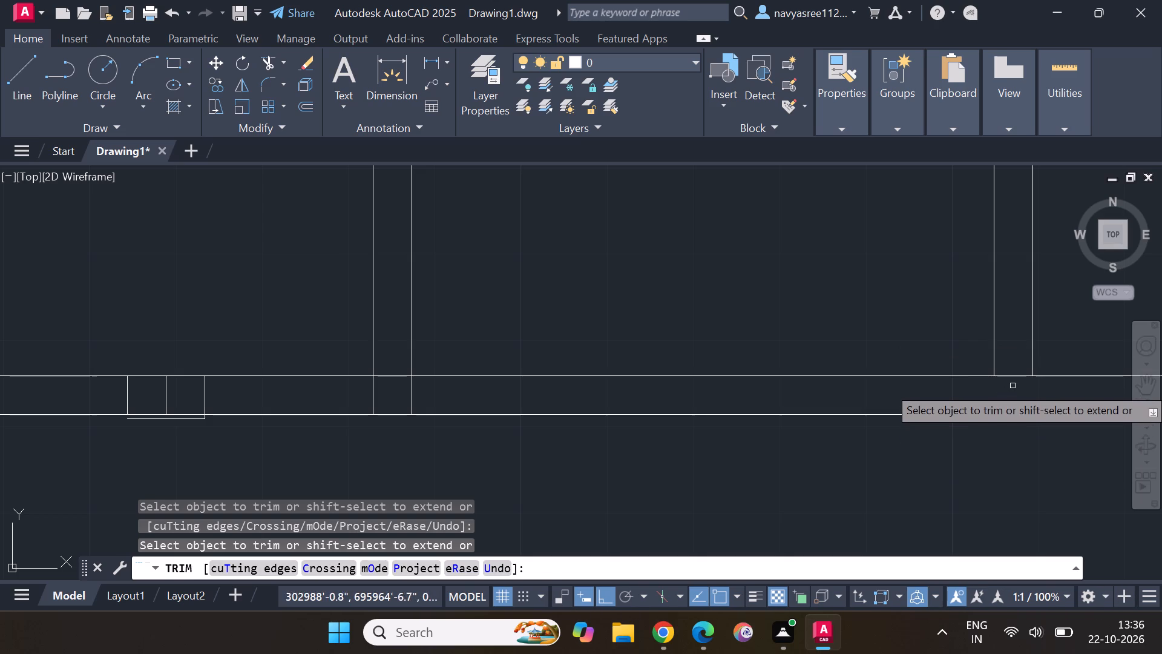
drag(1009, 373, 1006, 392)
scroll(1006, 392, down, 4)
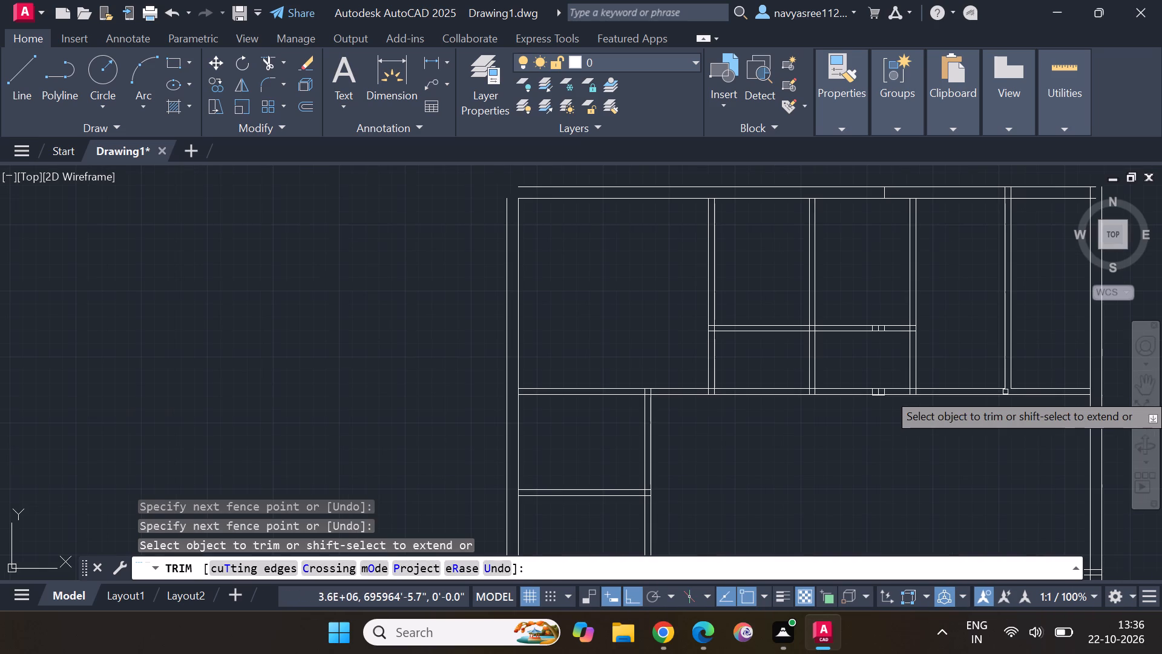
middle_drag(1032, 337, 727, 352)
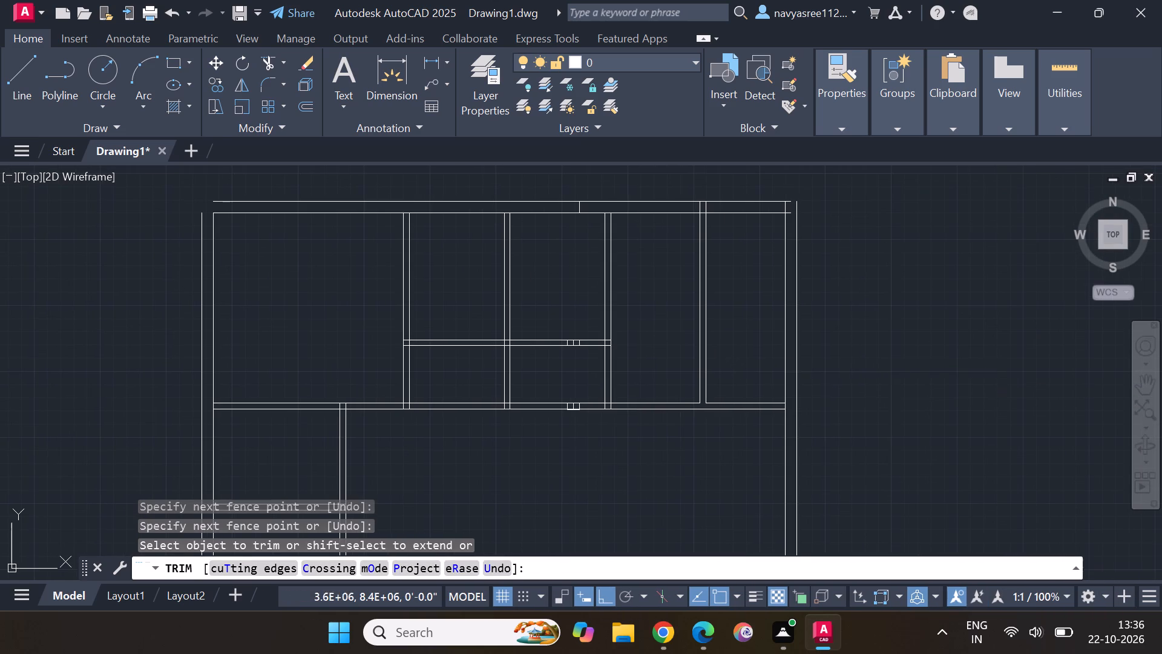
drag(736, 288, 667, 326)
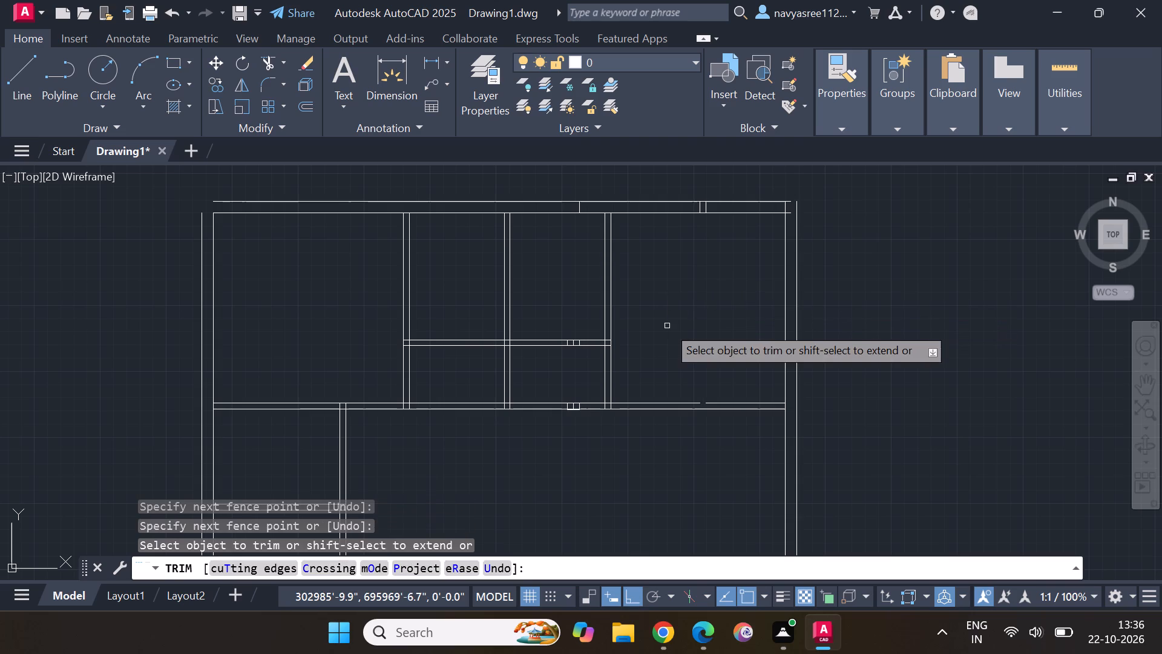
Trim the leftover vertical stubs inside the top outer wall.
scroll(717, 223, up, 2)
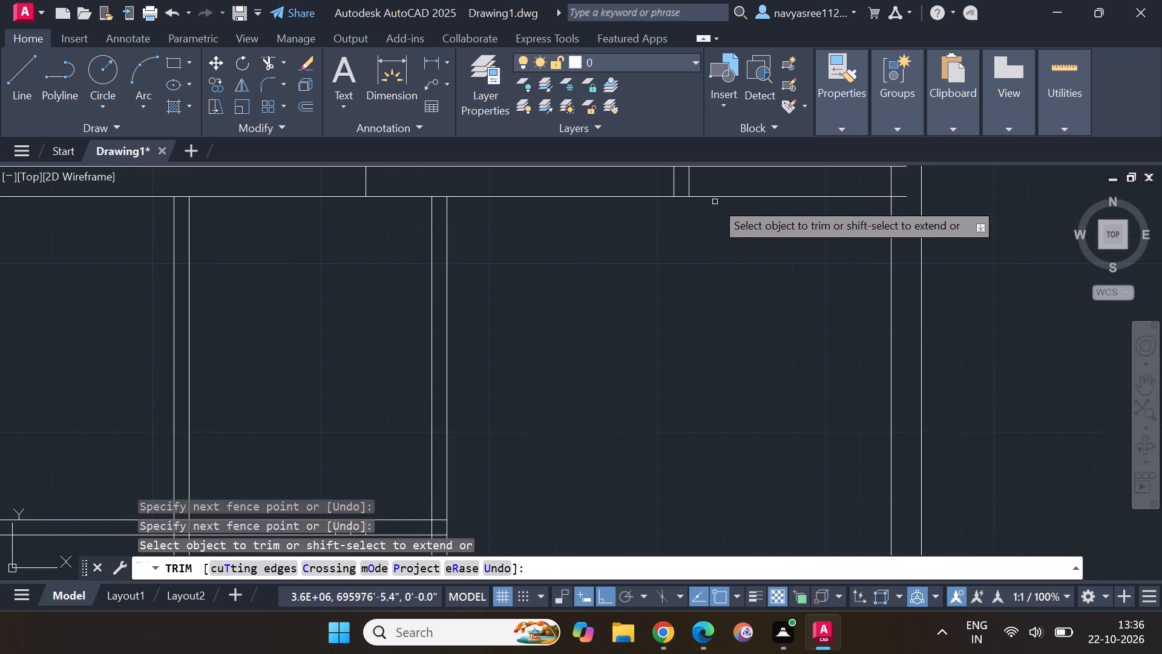
middle_drag(720, 187, 739, 309)
scroll(739, 309, up, 3)
drag(584, 299, 695, 298)
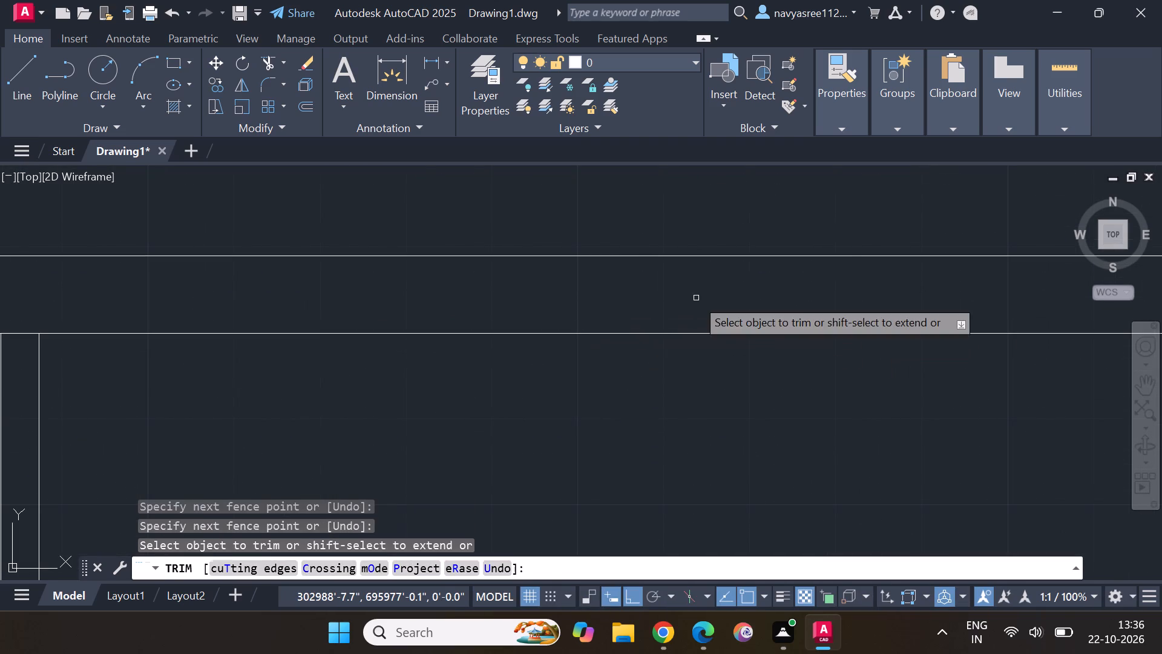
scroll(695, 298, down, 4)
click(563, 311)
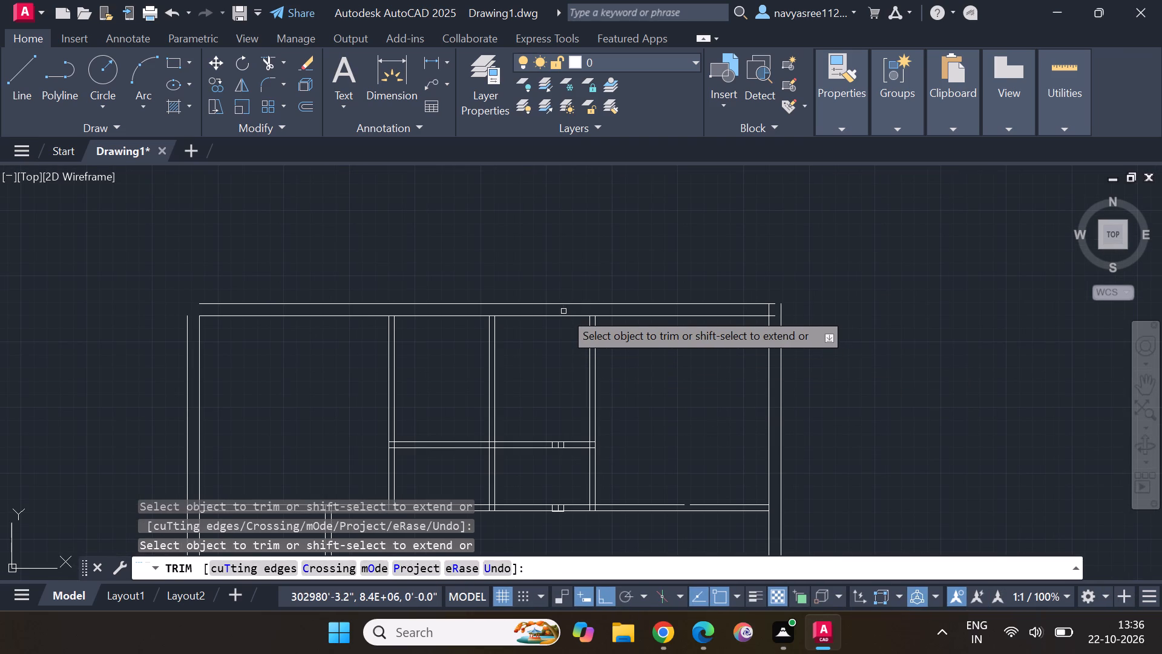
Trim the junction where the short horizontal partition meets the right vertical partition of the upper rooms.
scroll(602, 452, up, 4)
middle_drag(602, 452, 692, 378)
scroll(692, 378, up, 1)
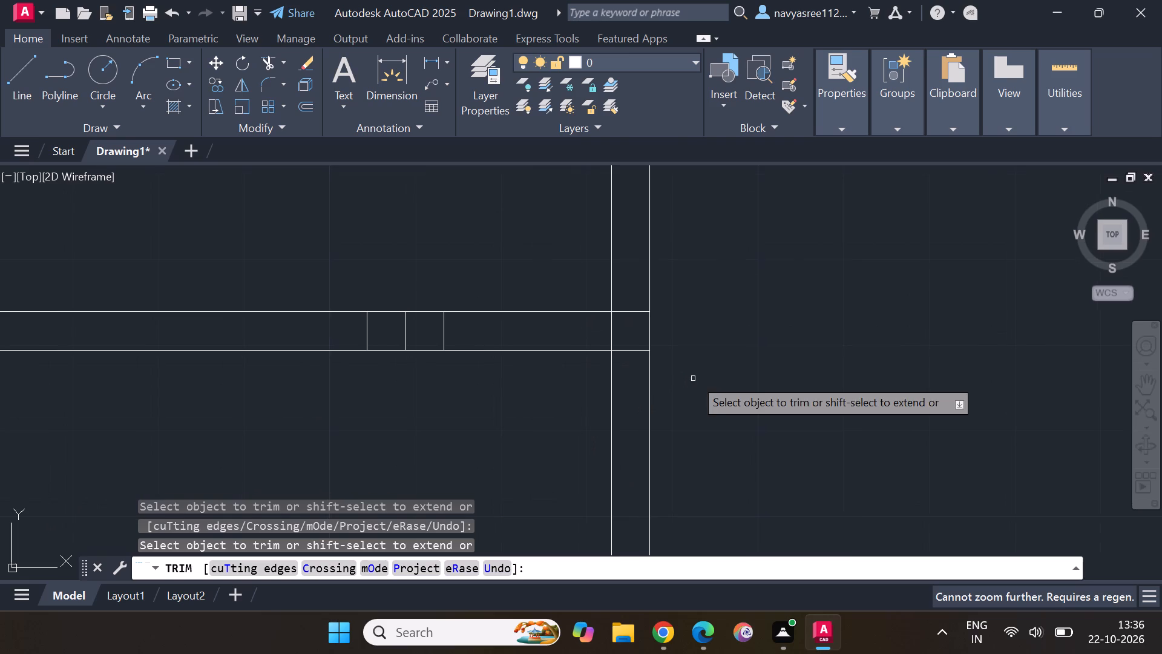
scroll(694, 377, up, 8)
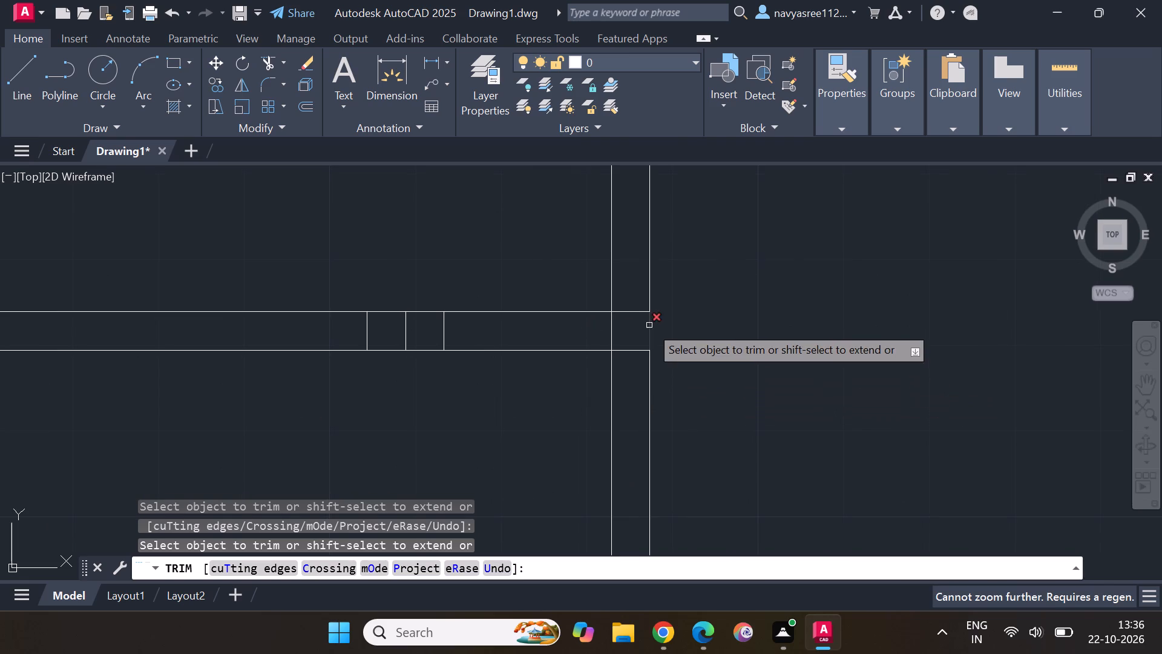
click(633, 314)
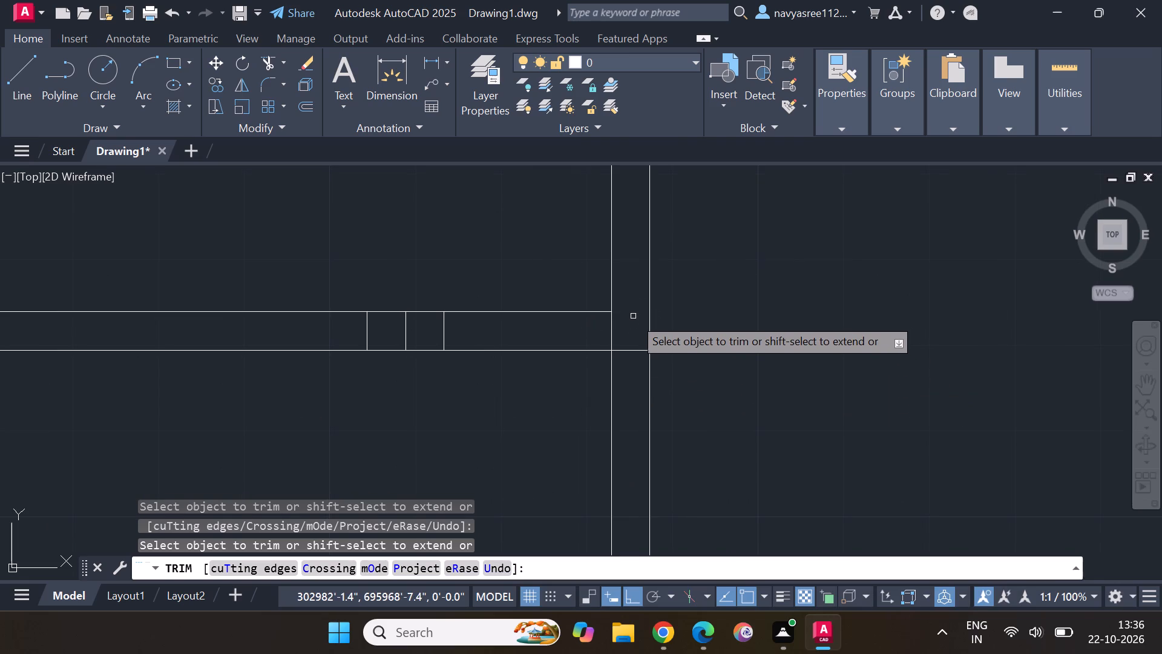
click(633, 349)
click(614, 336)
Trim the three leftover vertical stubs inside the short horizontal partition between the upper rooms.
scroll(657, 333, down, 3)
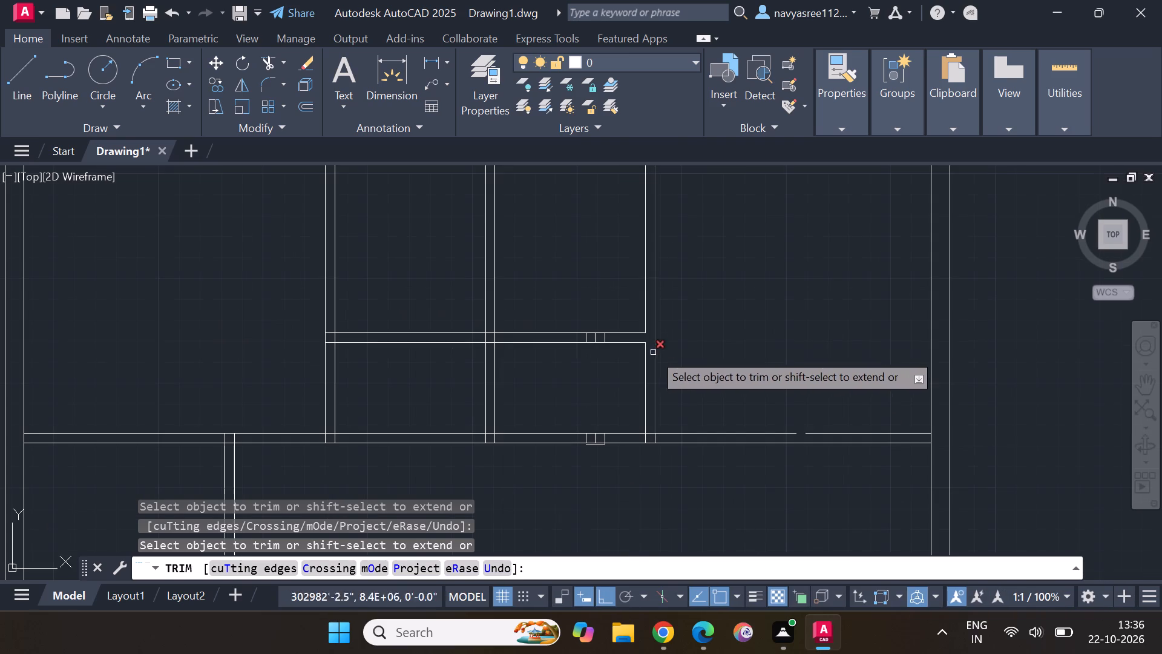
scroll(603, 335, up, 5)
drag(501, 350, 557, 348)
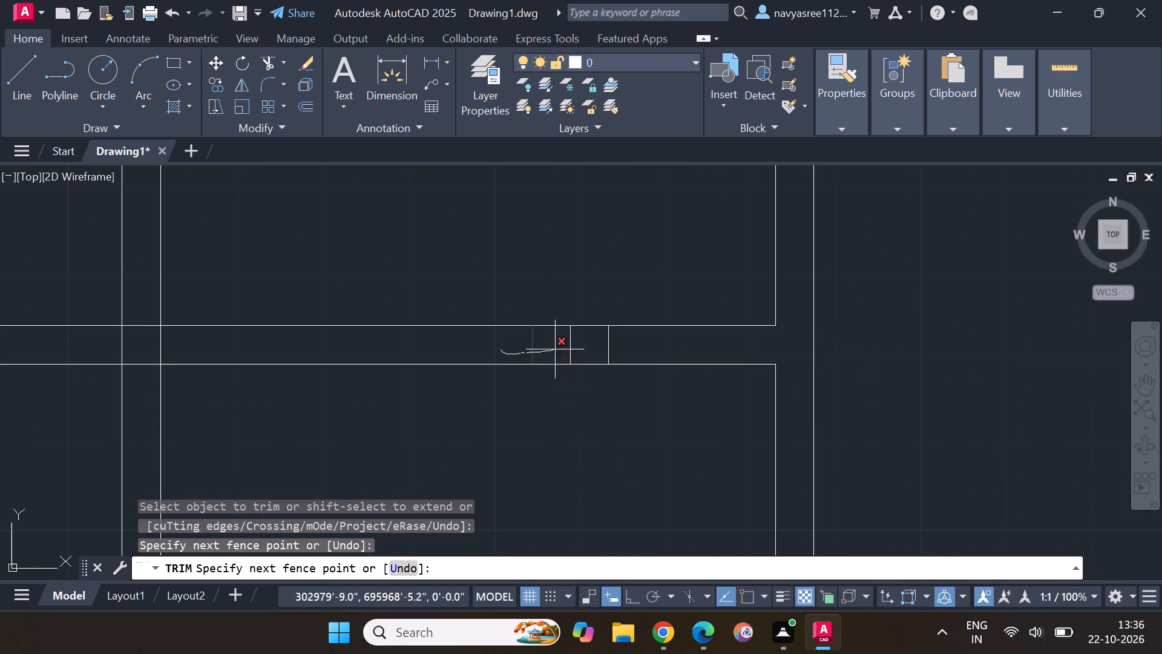
drag(557, 348, 626, 342)
Trim the leftover vertical stubs in the long horizontal wall and remove the short line fragments just below it.
scroll(626, 409, down, 3)
middle_drag(626, 450, 688, 323)
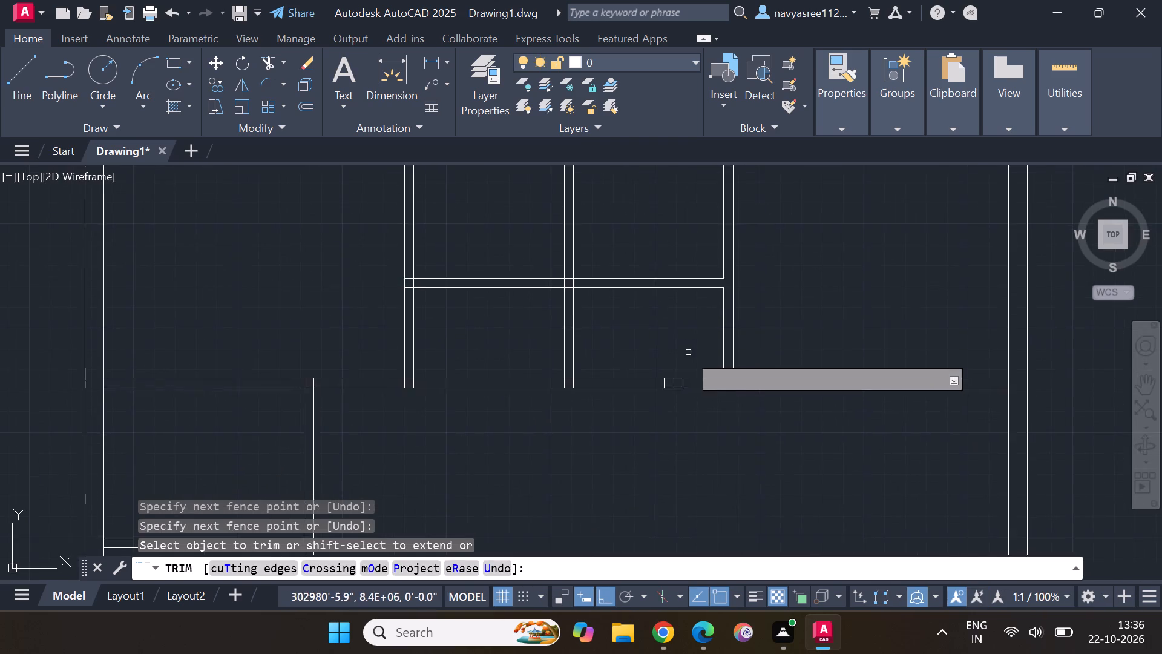
scroll(688, 367, up, 3)
drag(575, 414, 686, 420)
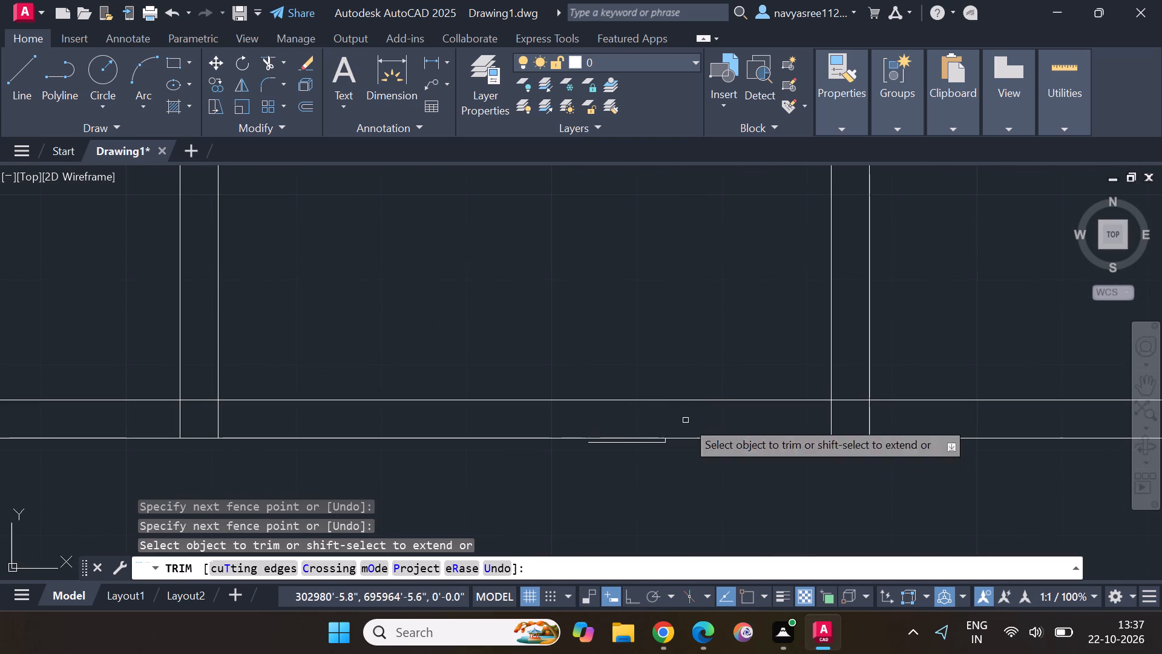
click(641, 444)
scroll(661, 445, up, 4)
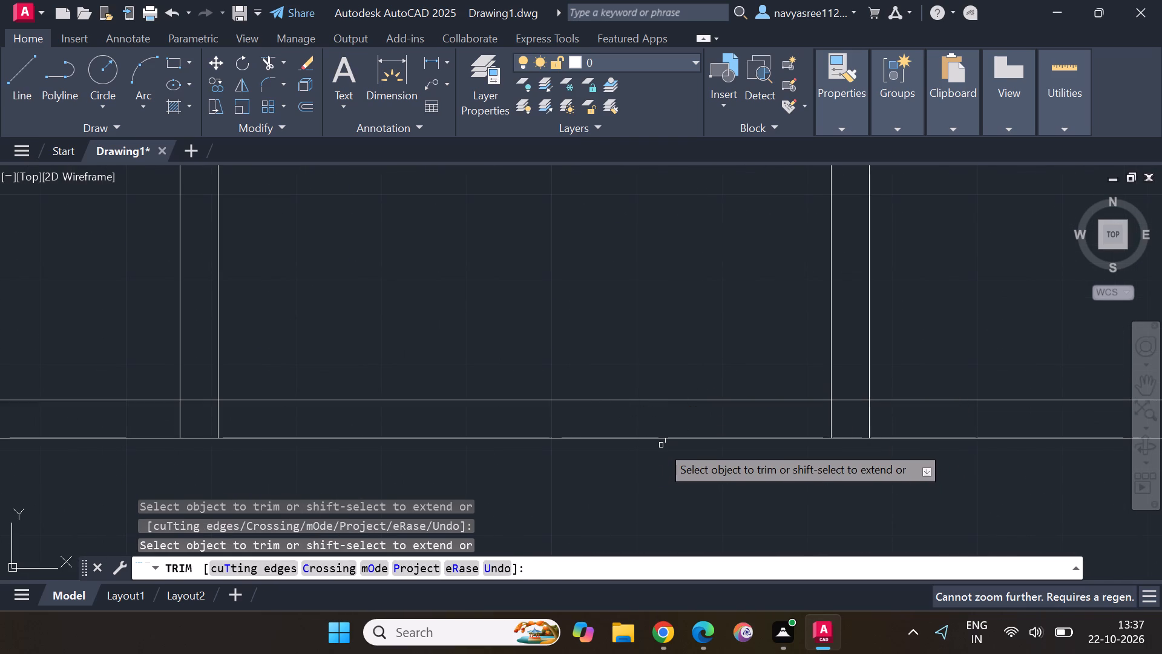
scroll(665, 443, up, 1)
click(668, 443)
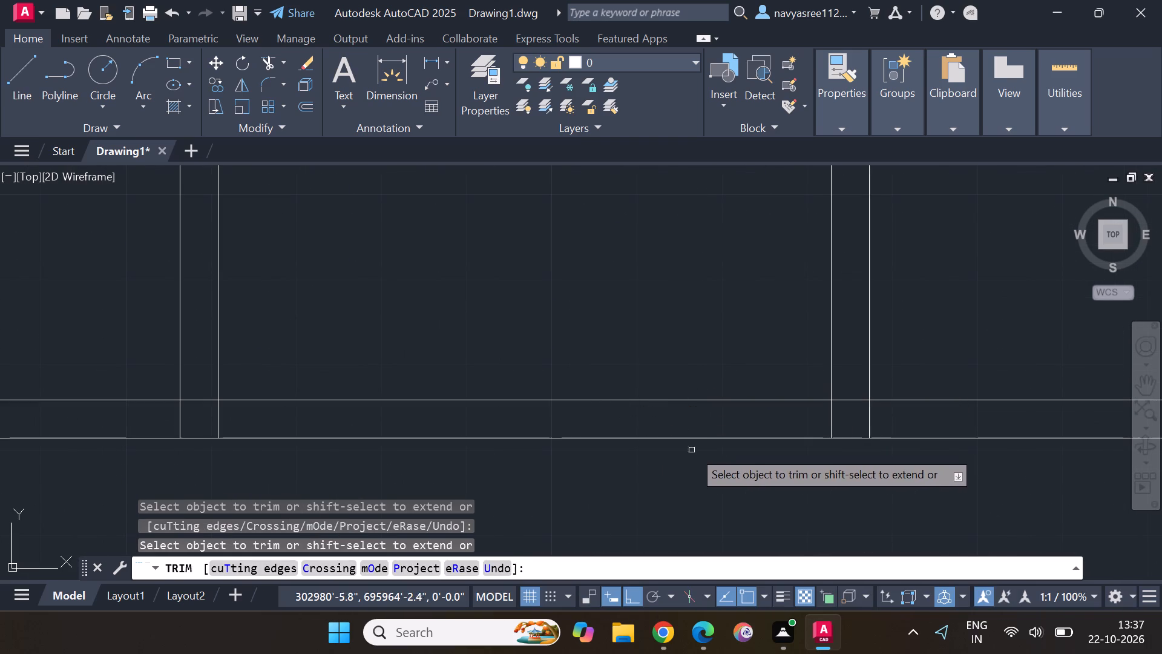
Trim the junctions where the upper rooms' right and middle vertical partitions meet the long horizontal wall.
drag(812, 421, 894, 419)
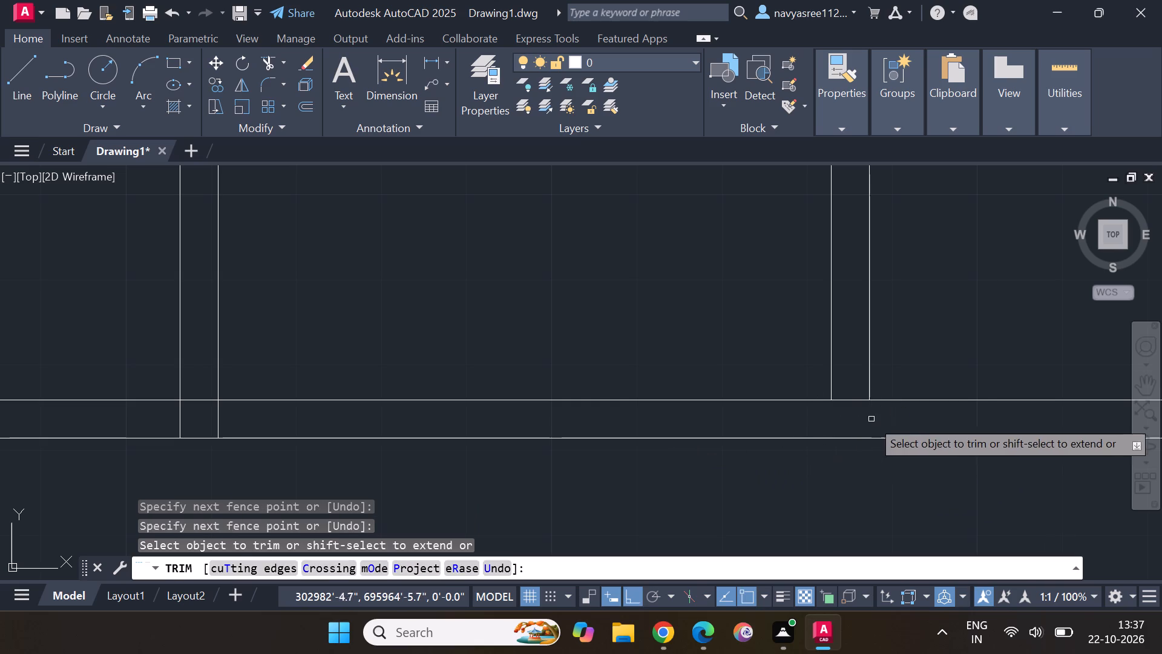
drag(845, 386, 845, 417)
scroll(845, 417, down, 4)
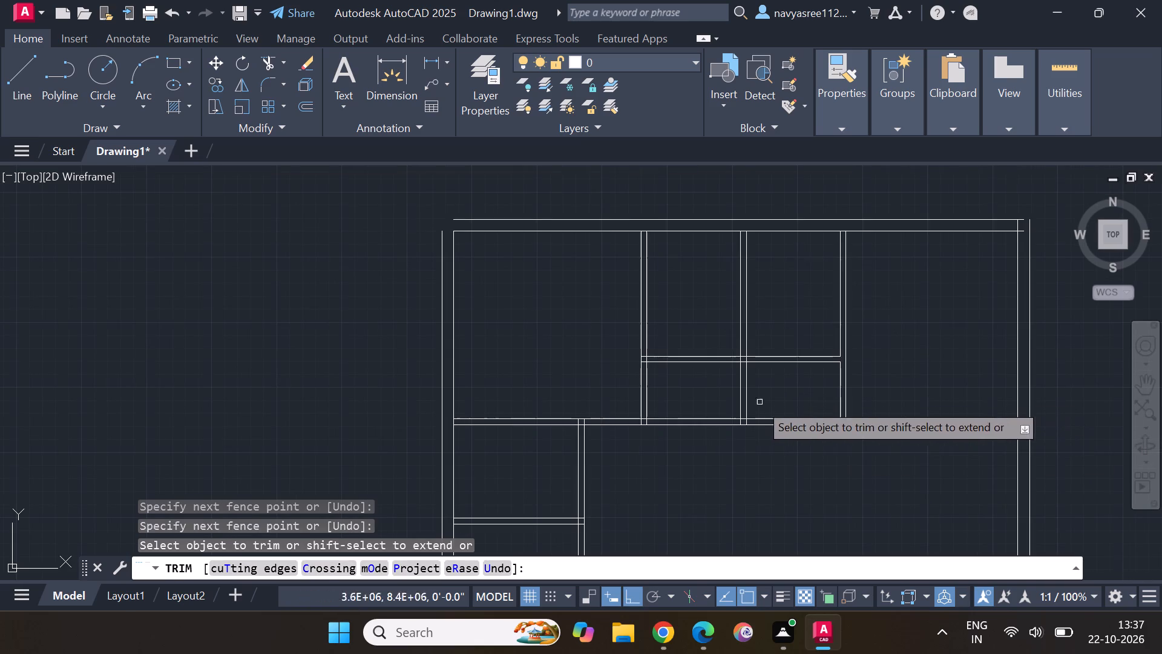
scroll(753, 420, up, 5)
drag(666, 424, 727, 416)
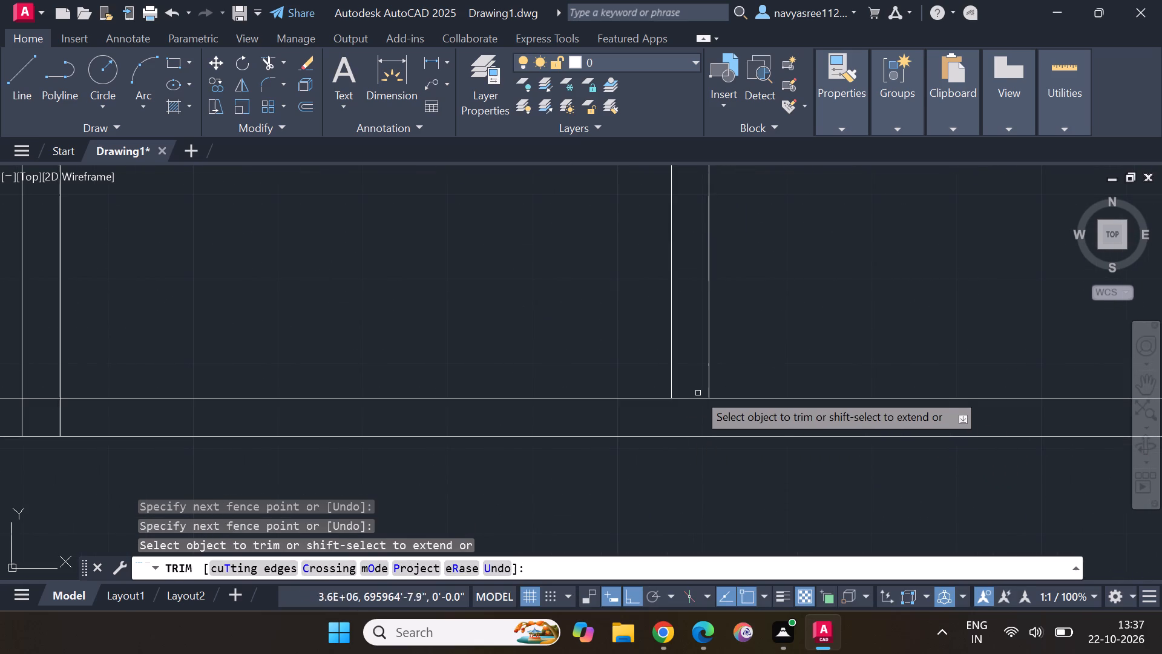
drag(697, 389, 697, 421)
Trim the overlapping lines where the middle vertical partition crosses the short horizontal partition.
scroll(701, 387, down, 4)
middle_drag(724, 356, 724, 354)
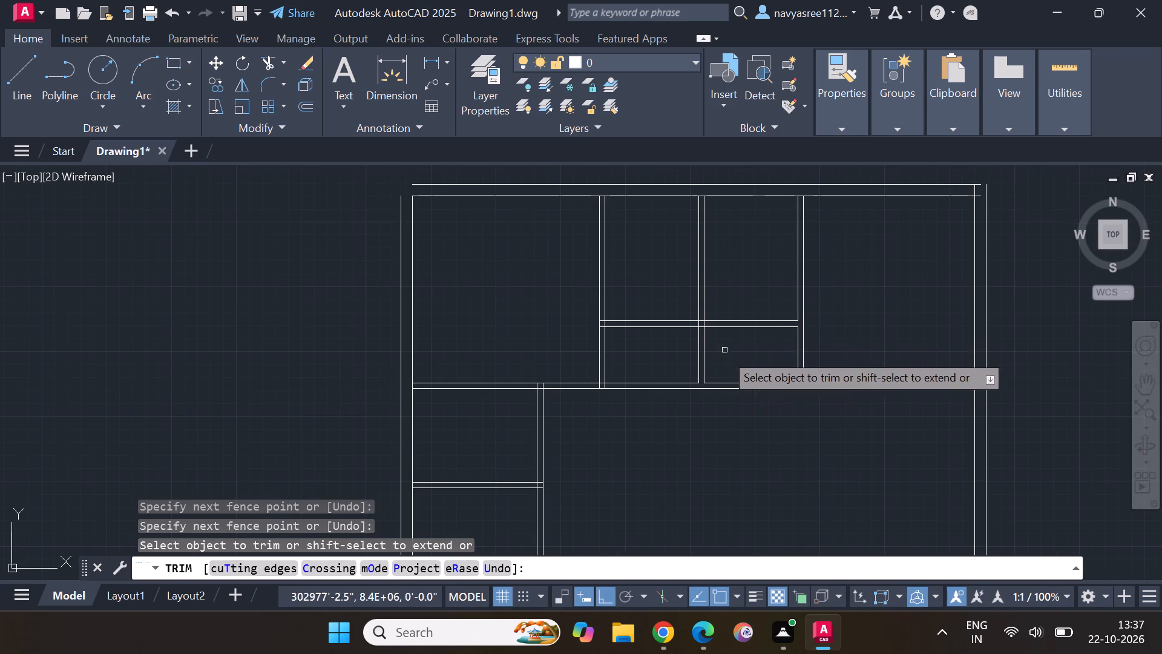
middle_drag(724, 354, 733, 418)
scroll(733, 374, up, 3)
scroll(733, 374, down, 1)
scroll(687, 411, up, 5)
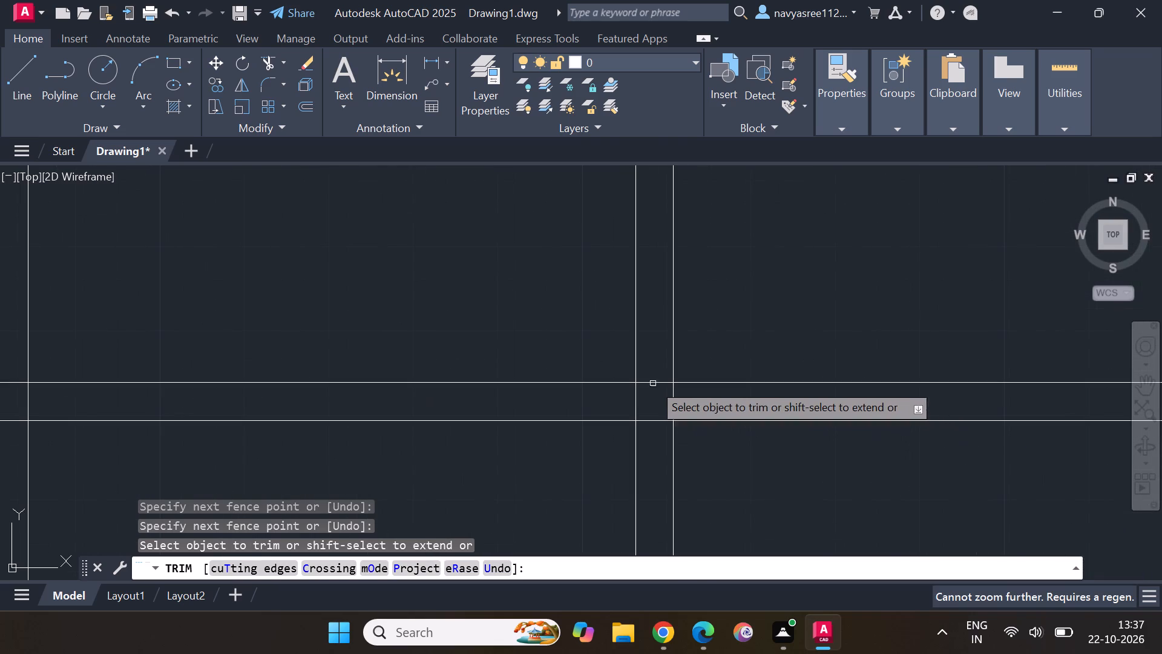
drag(652, 371, 657, 437)
drag(622, 395, 622, 398)
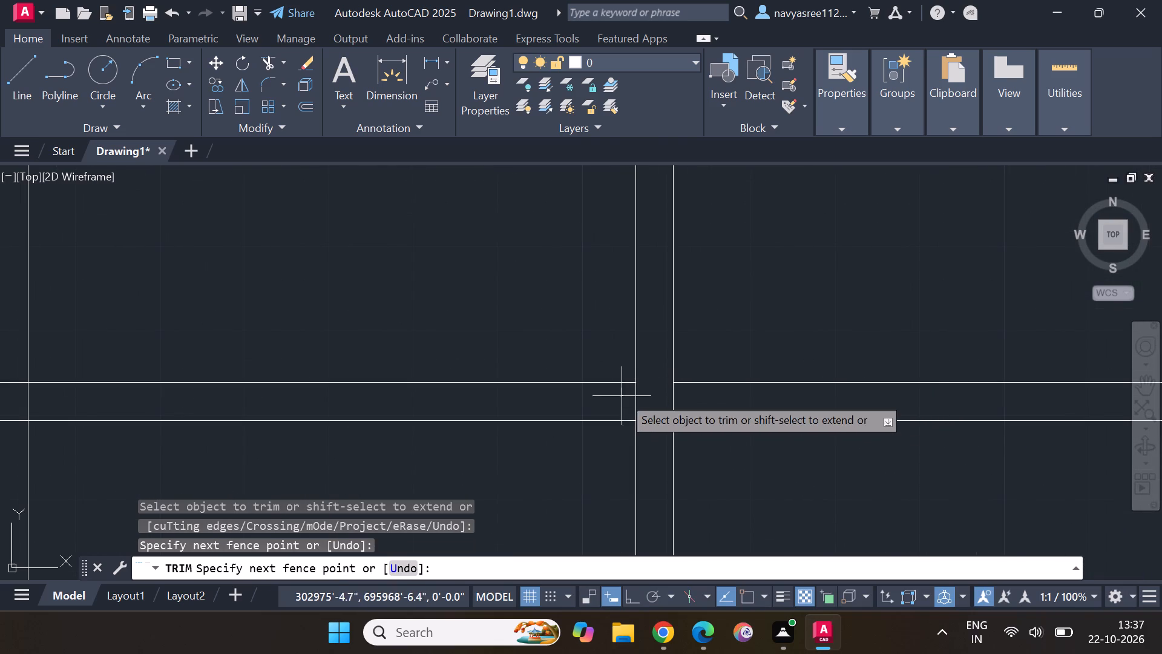
drag(622, 398, 682, 403)
Trim the overlapping lines where the short horizontal partition meets the upper rooms' left vertical partition.
scroll(694, 400, down, 3)
scroll(547, 426, up, 3)
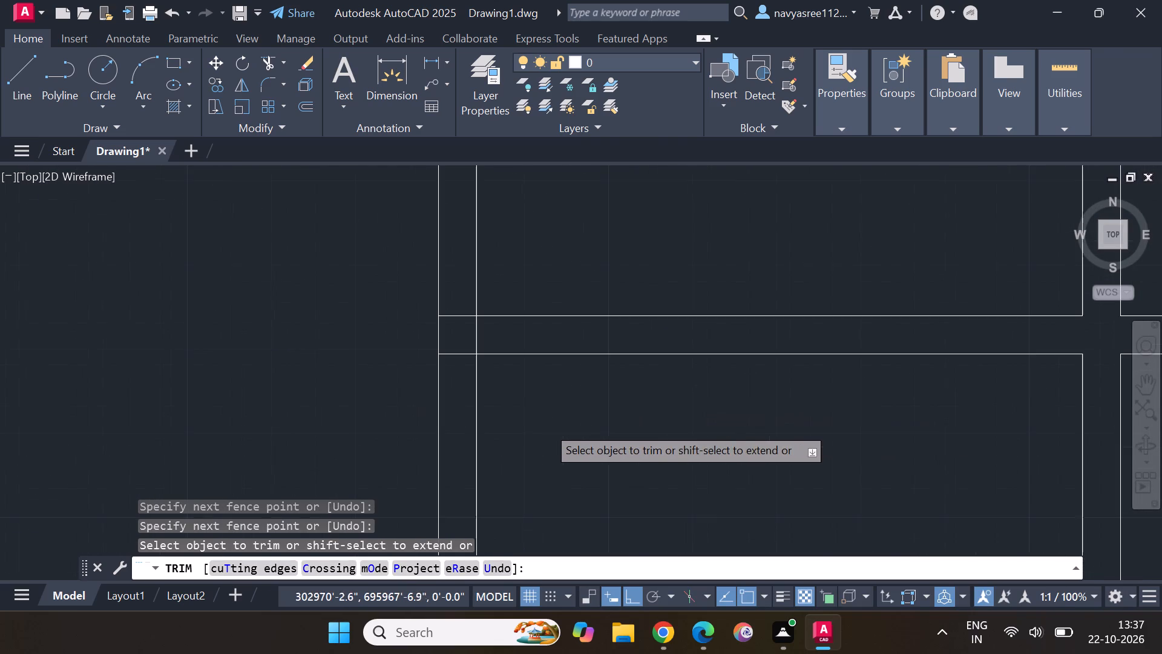
scroll(547, 426, up, 2)
drag(462, 304, 464, 378)
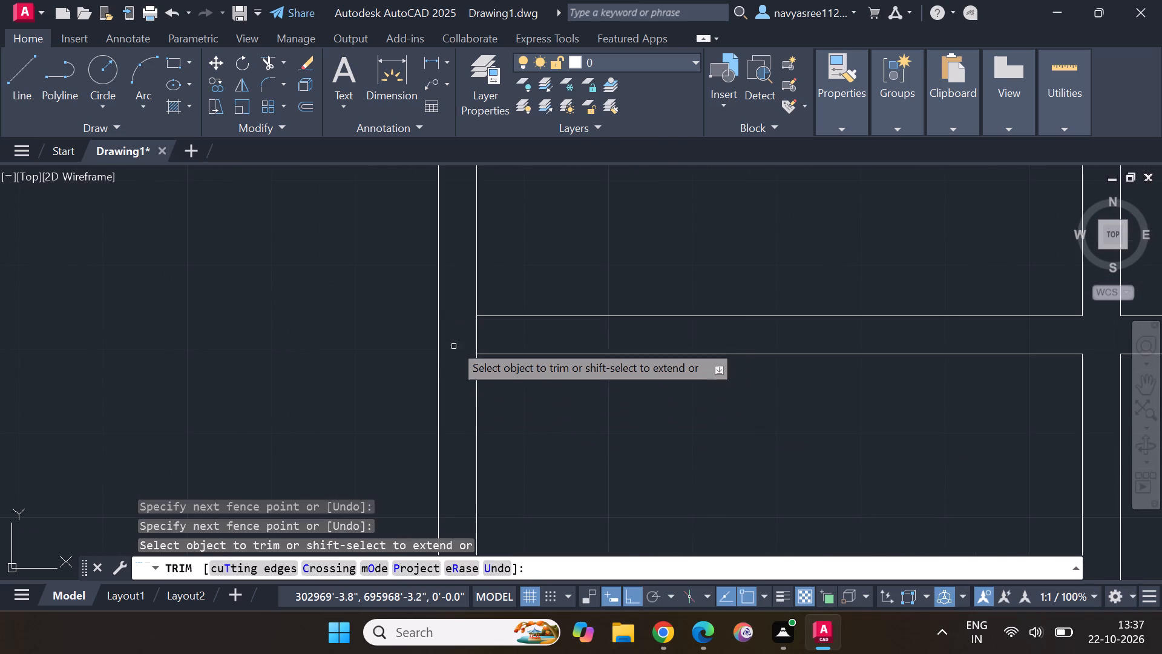
drag(453, 341, 504, 337)
Trim the junction where the upper rooms' left vertical partition meets the long horizontal wall.
scroll(510, 391, down, 3)
middle_drag(533, 480, 596, 337)
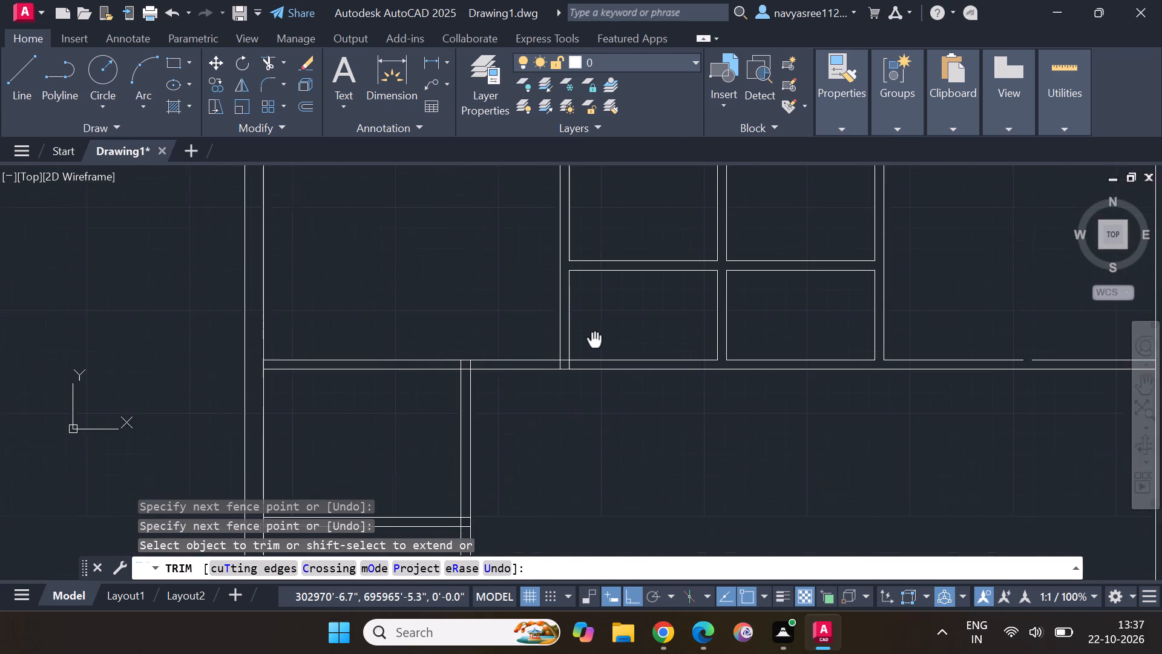
middle_drag(596, 337, 597, 335)
scroll(573, 358, up, 6)
drag(540, 327, 542, 332)
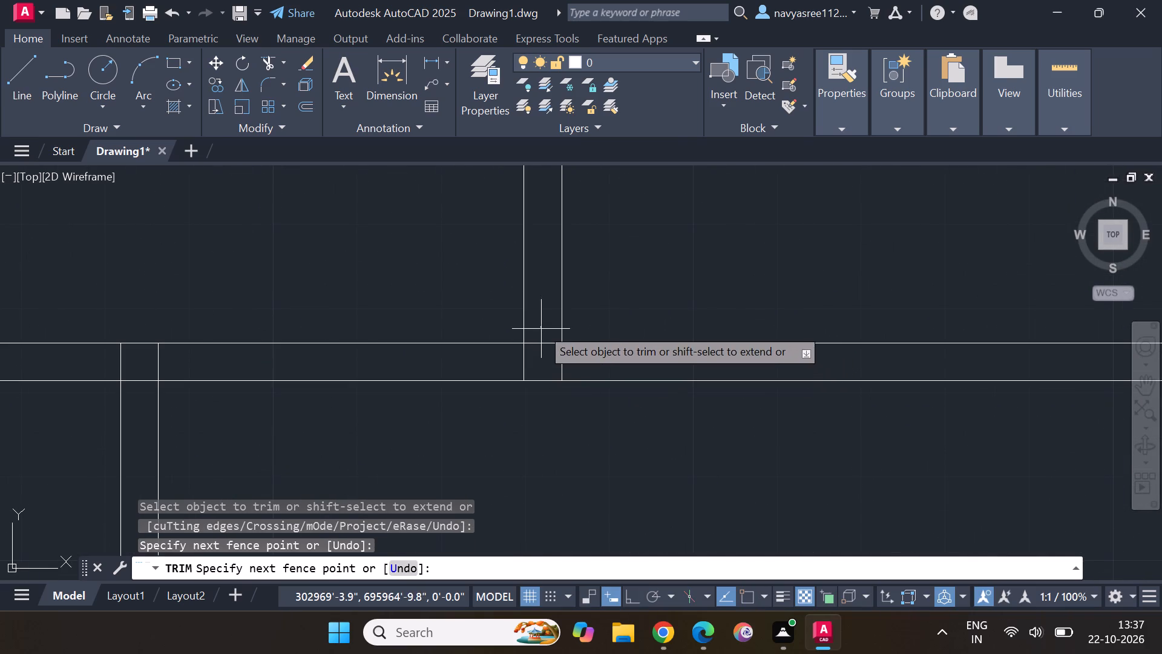
drag(542, 332, 574, 371)
drag(506, 364, 533, 364)
Trim the junction where the left-side rooms' vertical partition meets the long horizontal wall from below.
scroll(530, 372, down, 3)
scroll(442, 368, up, 5)
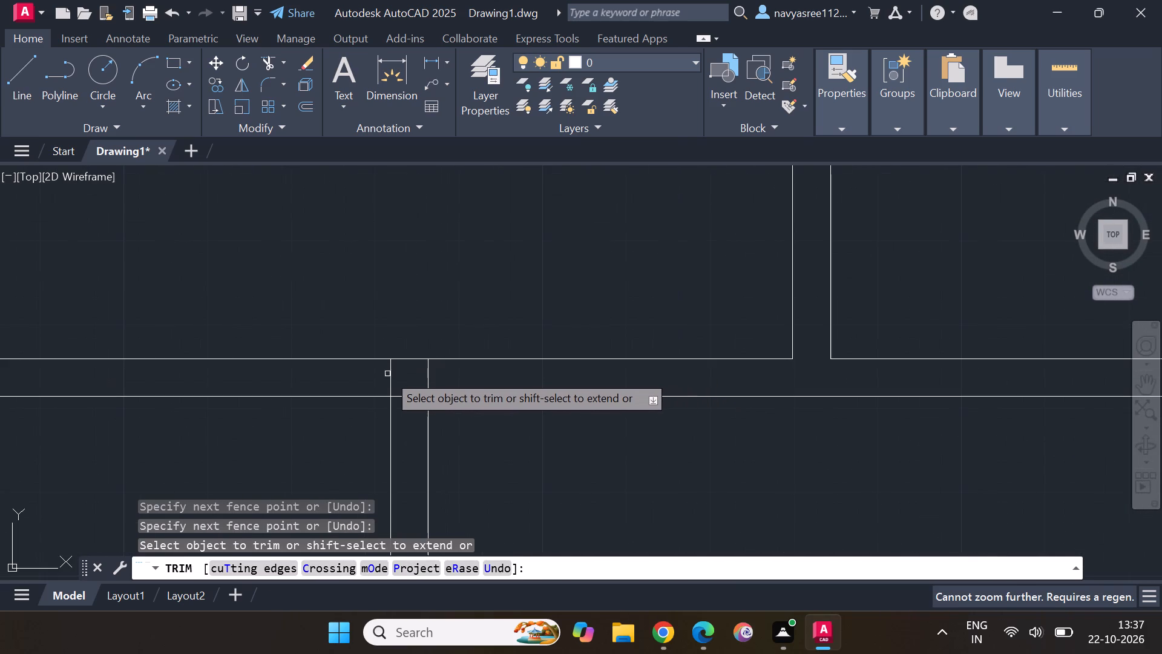
drag(386, 375, 451, 379)
drag(412, 385, 412, 403)
Trim the left outer wall's inner line between the two lines of the long horizontal wall.
scroll(421, 424, down, 1)
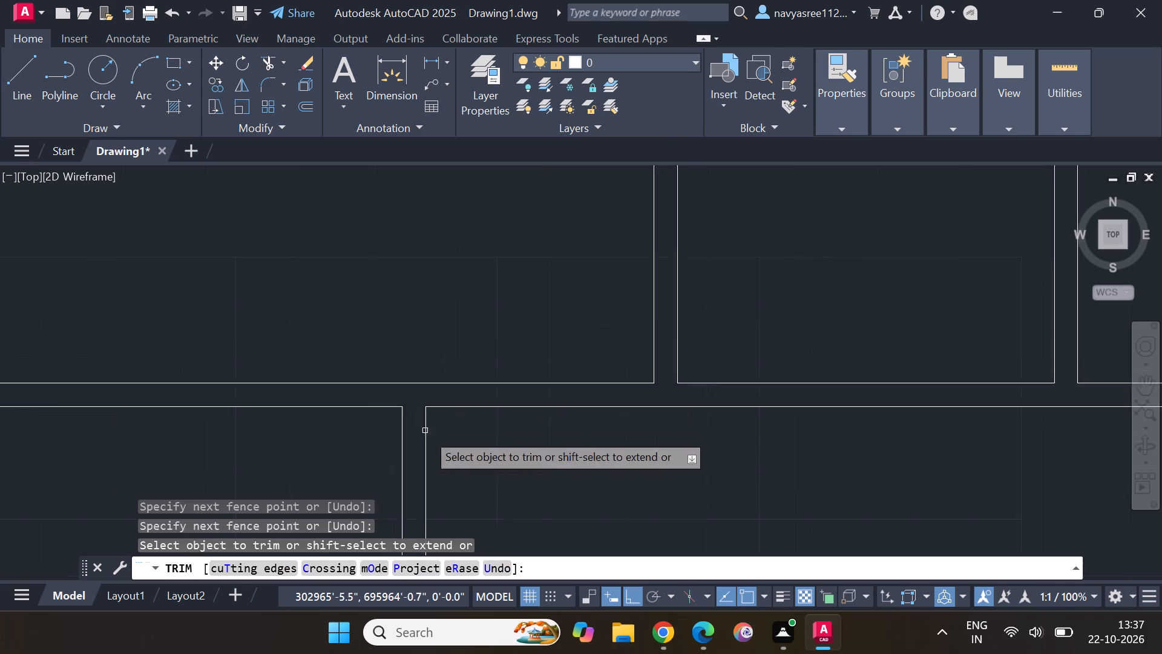
scroll(433, 437, down, 2)
scroll(275, 442, up, 3)
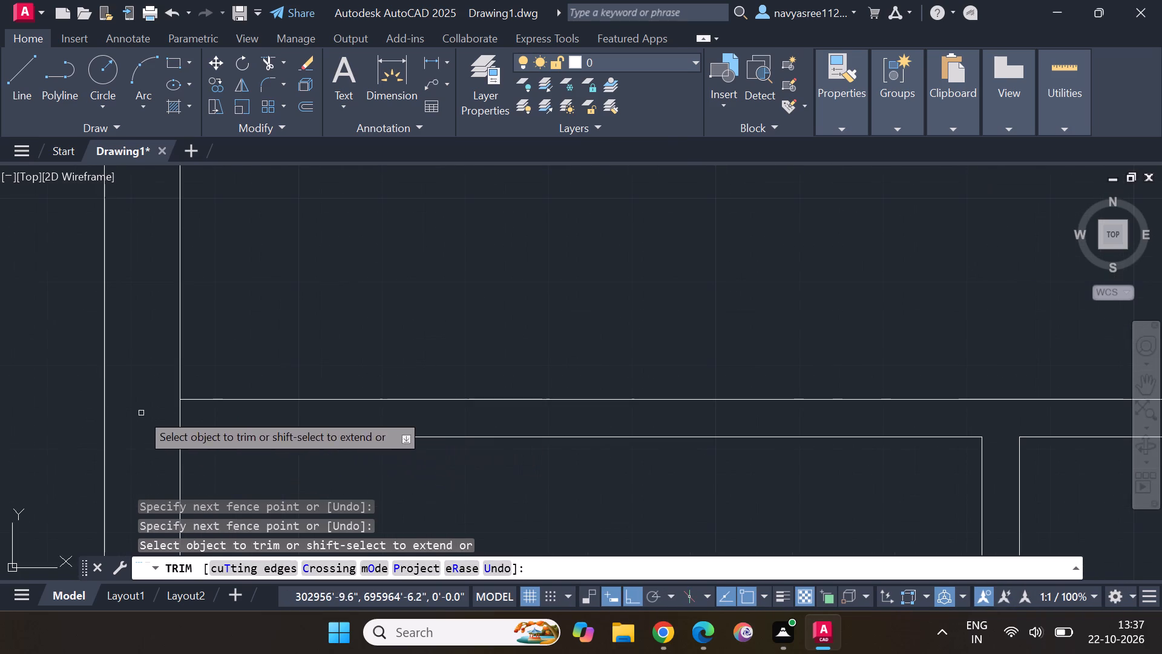
drag(140, 412, 206, 412)
Trim the junction where the partition between the two small left-side rooms meets their vertical partition.
scroll(341, 425, down, 3)
scroll(715, 466, down, 1)
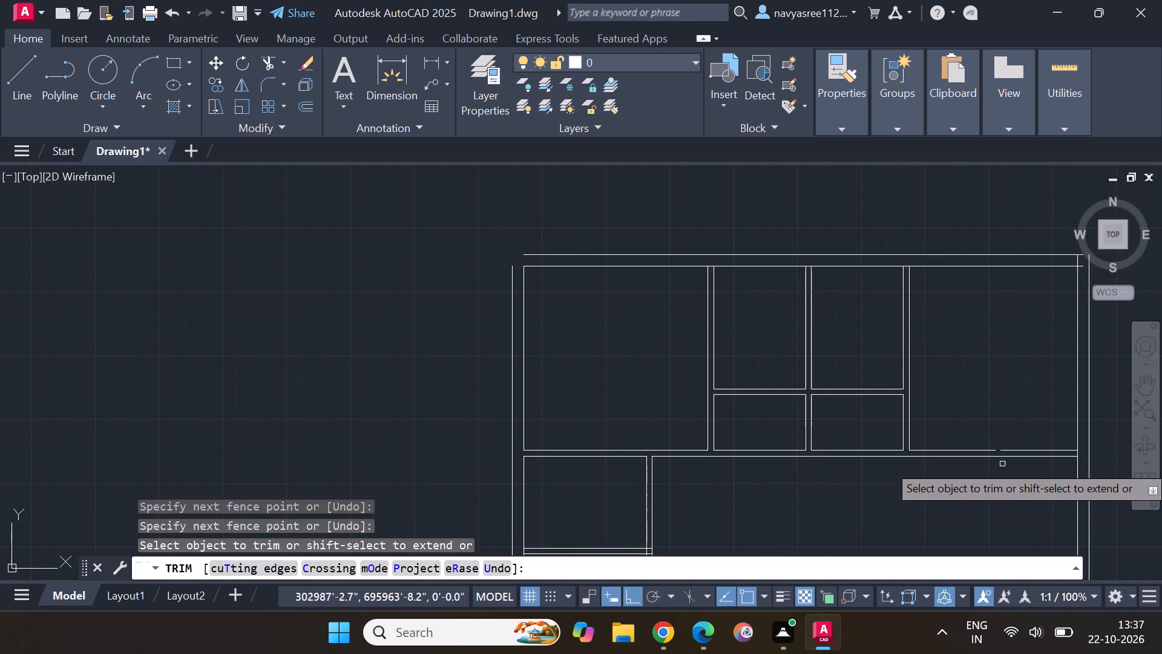
middle_drag(786, 501, 754, 334)
scroll(625, 406, up, 4)
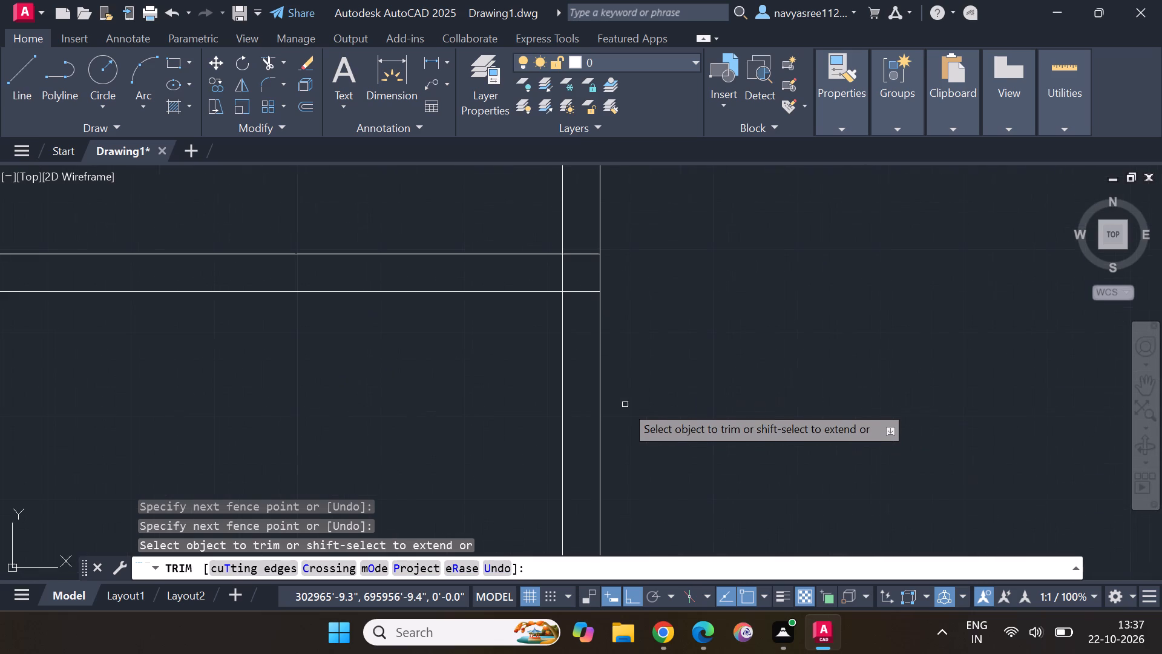
middle_drag(631, 339, 660, 434)
scroll(663, 398, up, 1)
scroll(663, 398, down, 1)
scroll(663, 398, up, 2)
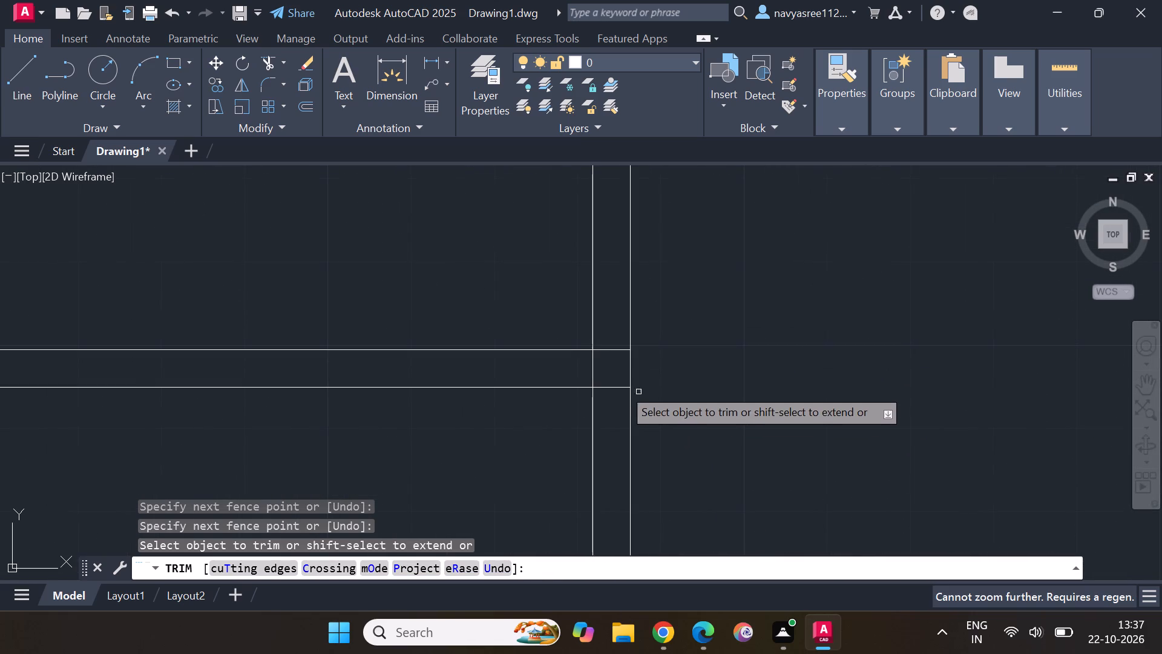
drag(611, 328, 615, 403)
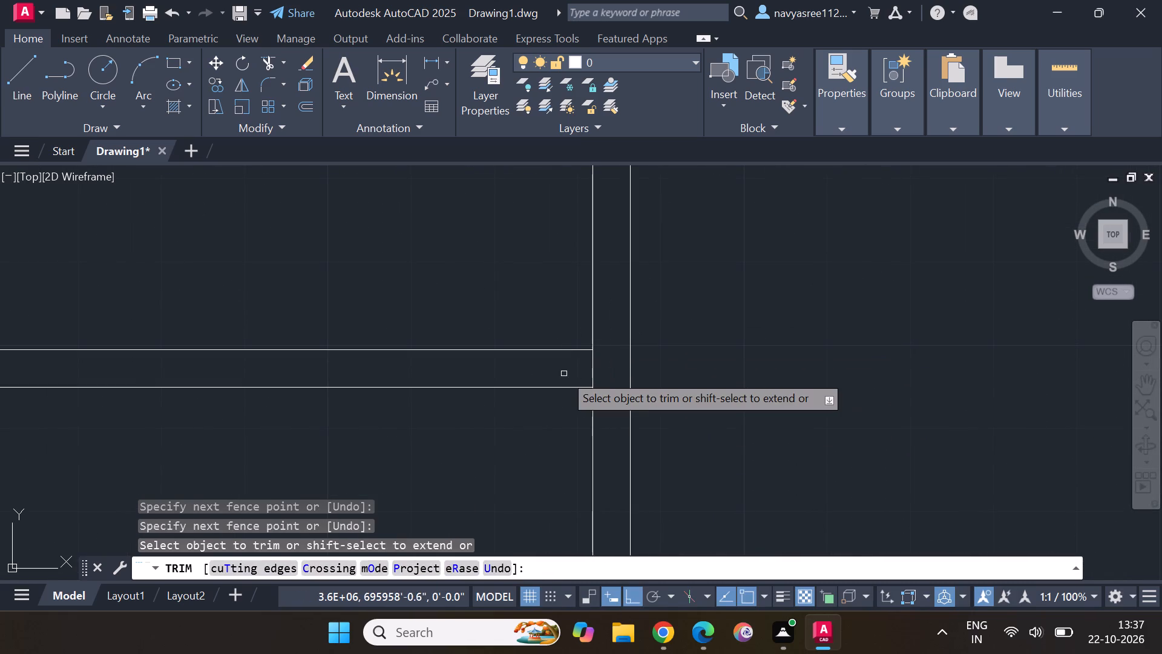
drag(563, 374, 614, 369)
Trim the overlapping line ends at the bottom corner of the lower small left-side room, and end the Trim command.
scroll(613, 379, down, 3)
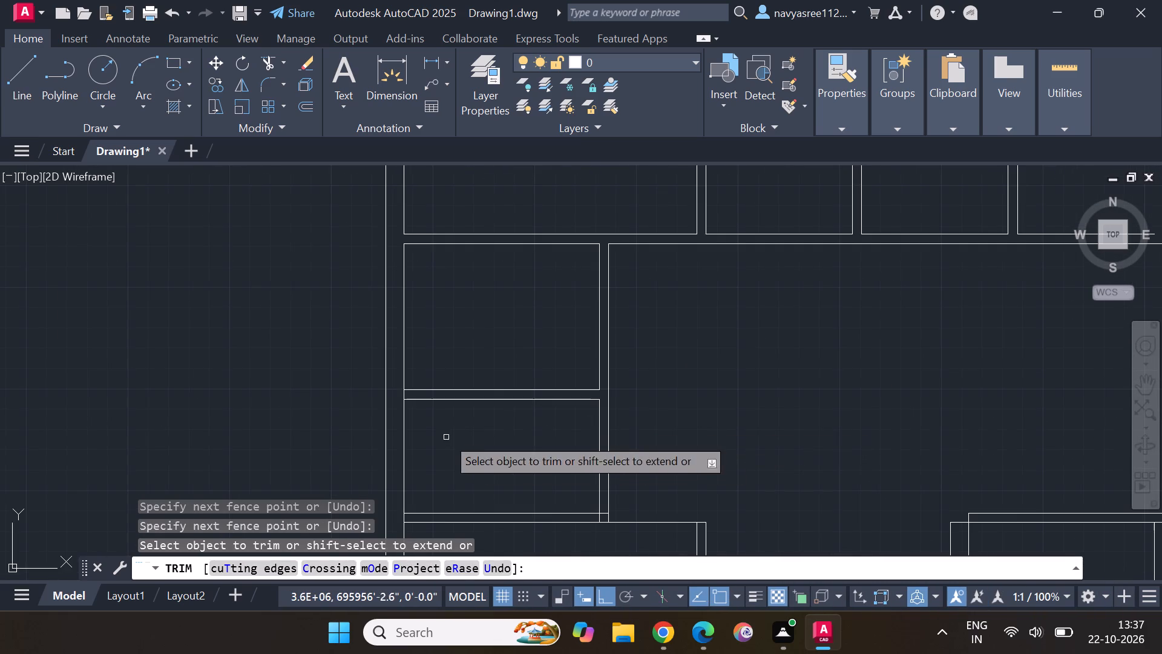
middle_drag(447, 431, 520, 429)
scroll(658, 531, up, 7)
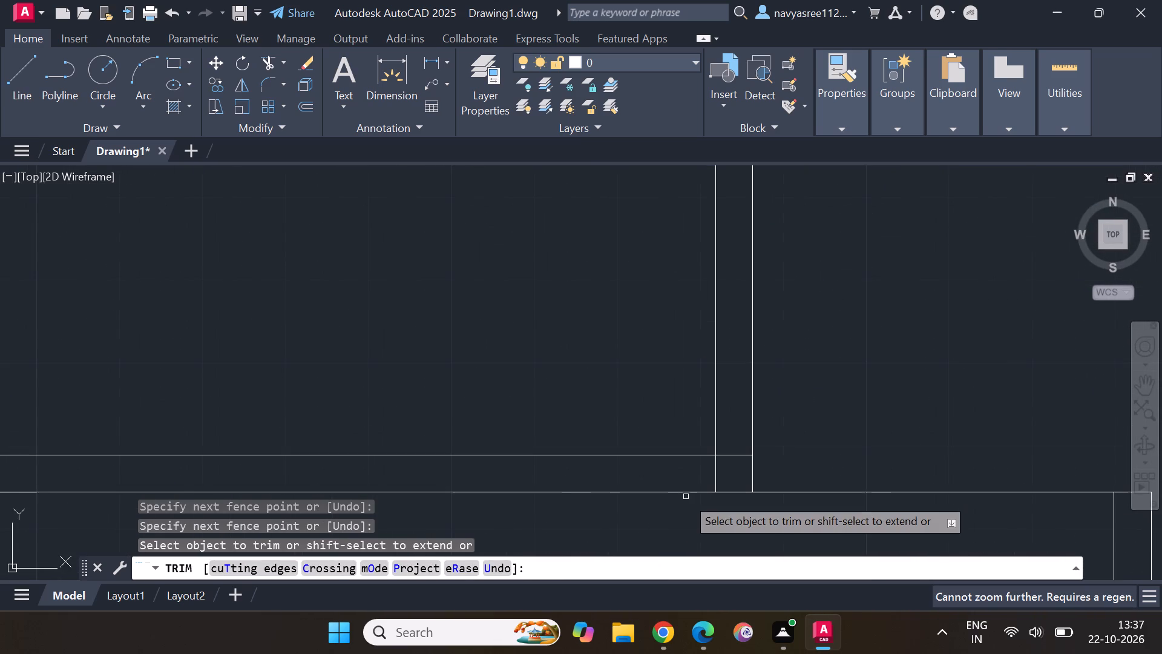
scroll(686, 497, up, 1)
drag(731, 436, 694, 477)
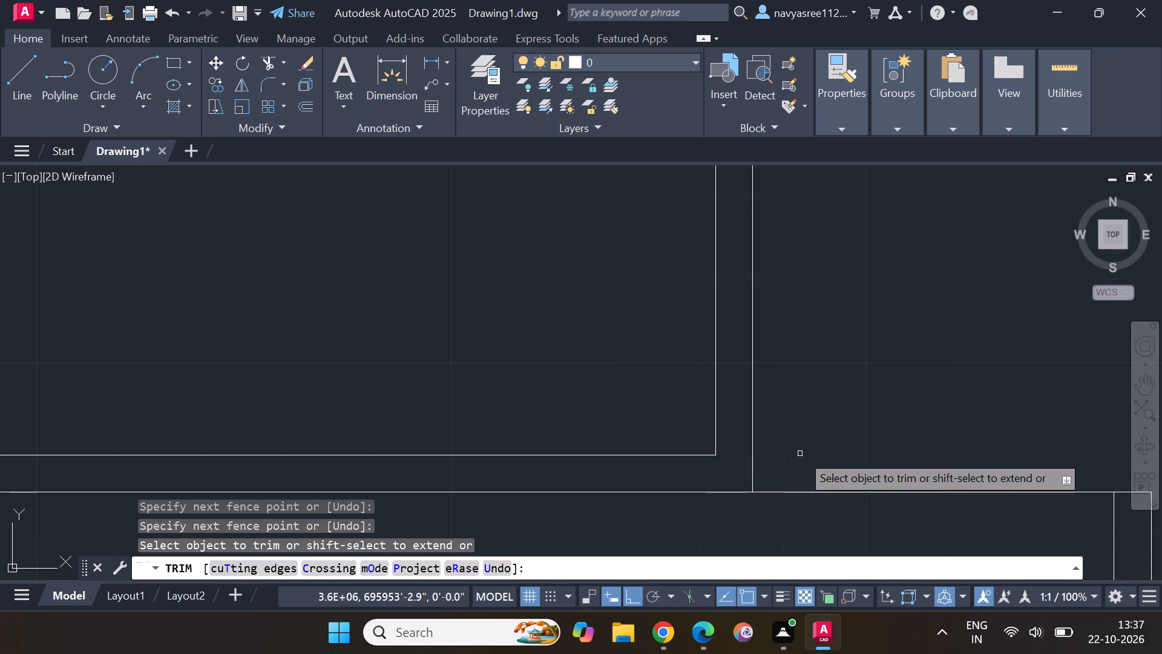
scroll(803, 454, down, 2)
scroll(803, 454, up, 1)
scroll(803, 455, down, 1)
middle_drag(789, 516, 681, 328)
scroll(670, 338, down, 2)
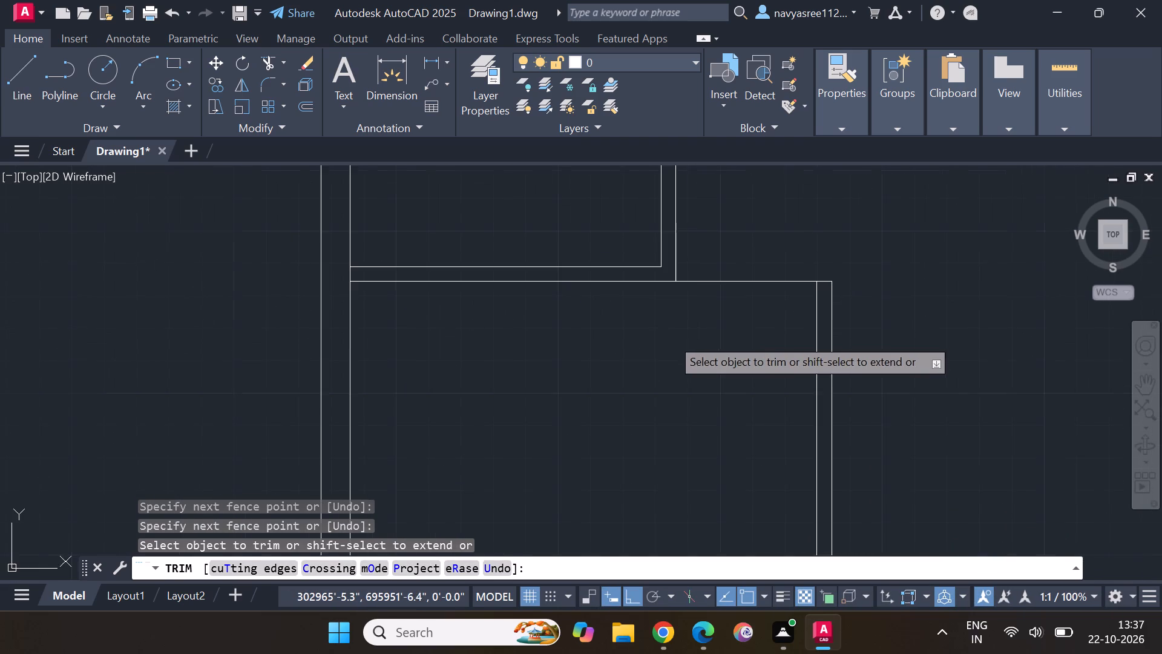
scroll(768, 259, down, 1)
middle_drag(769, 258, 705, 394)
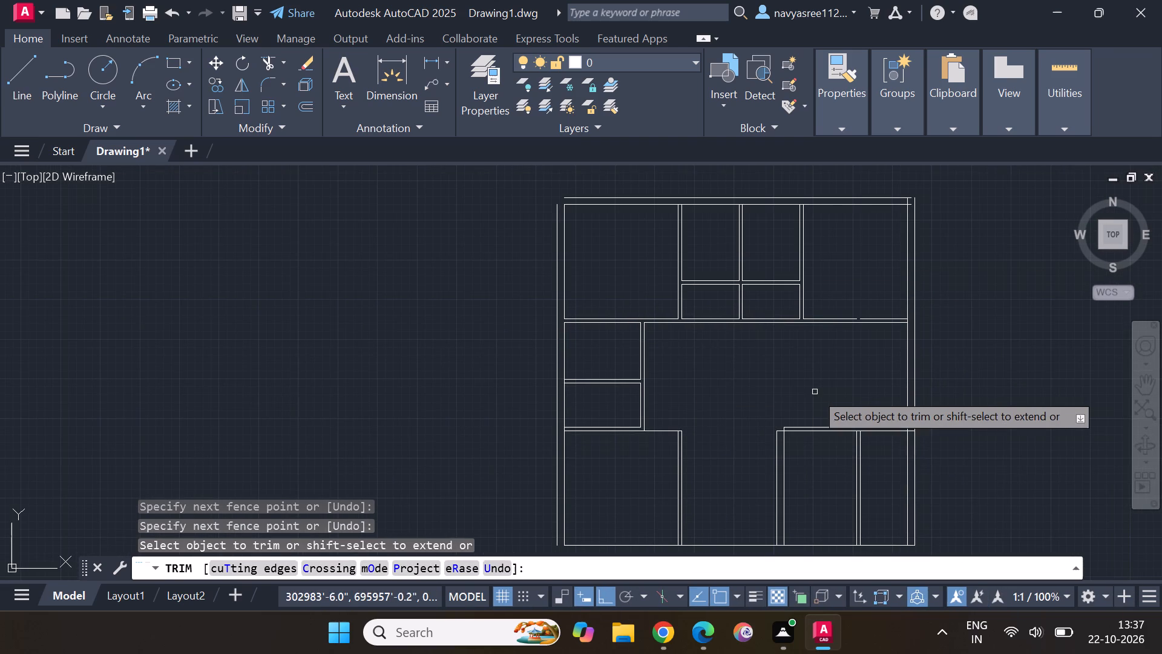
middle_drag(850, 367, 730, 339)
key(Escape)
key(Escape)
key(Escape)
key(Escape)
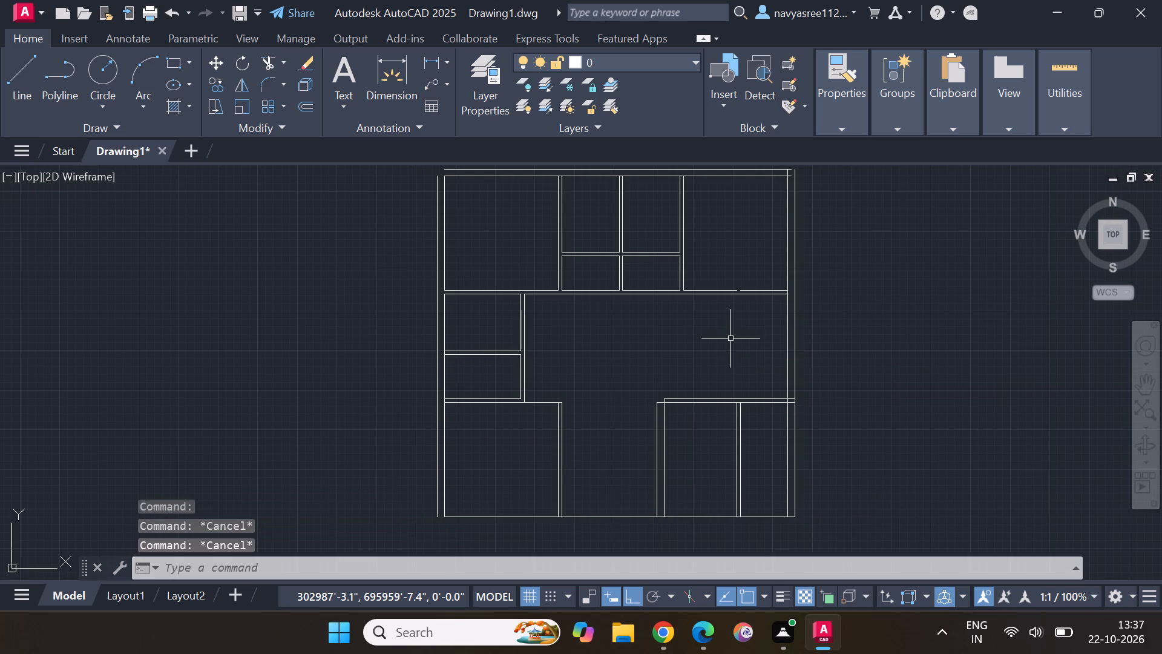
key(Escape)
Erase the inner vertical line and the upper horizontal line of the lower-right room's double walls.
click(663, 431)
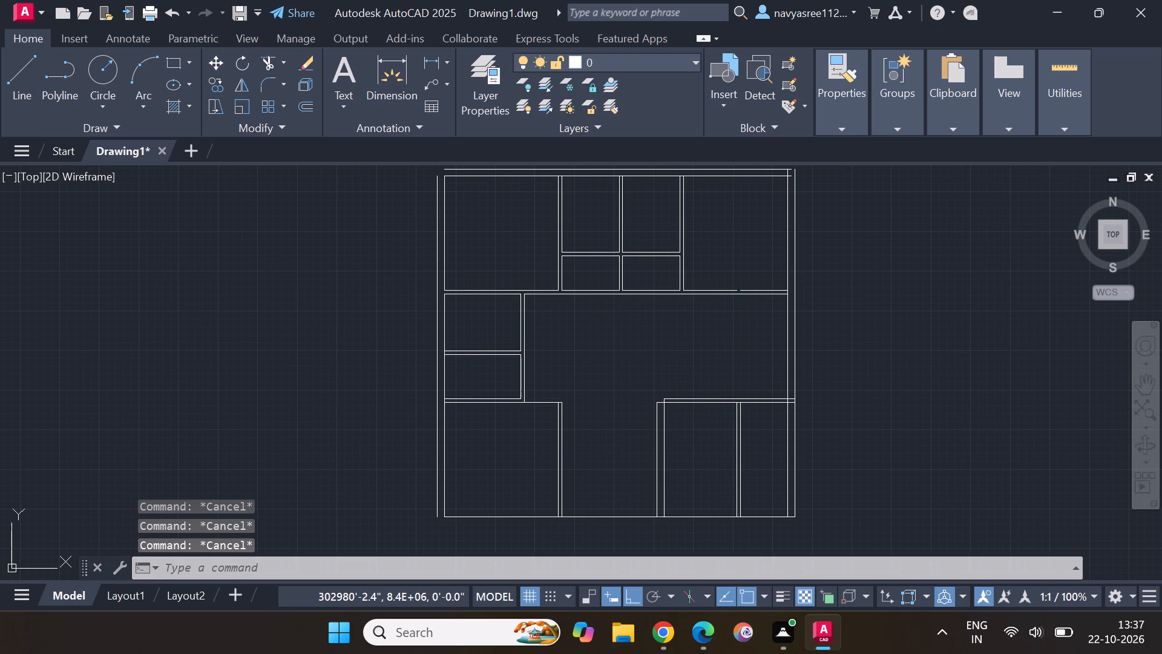
key(Delete)
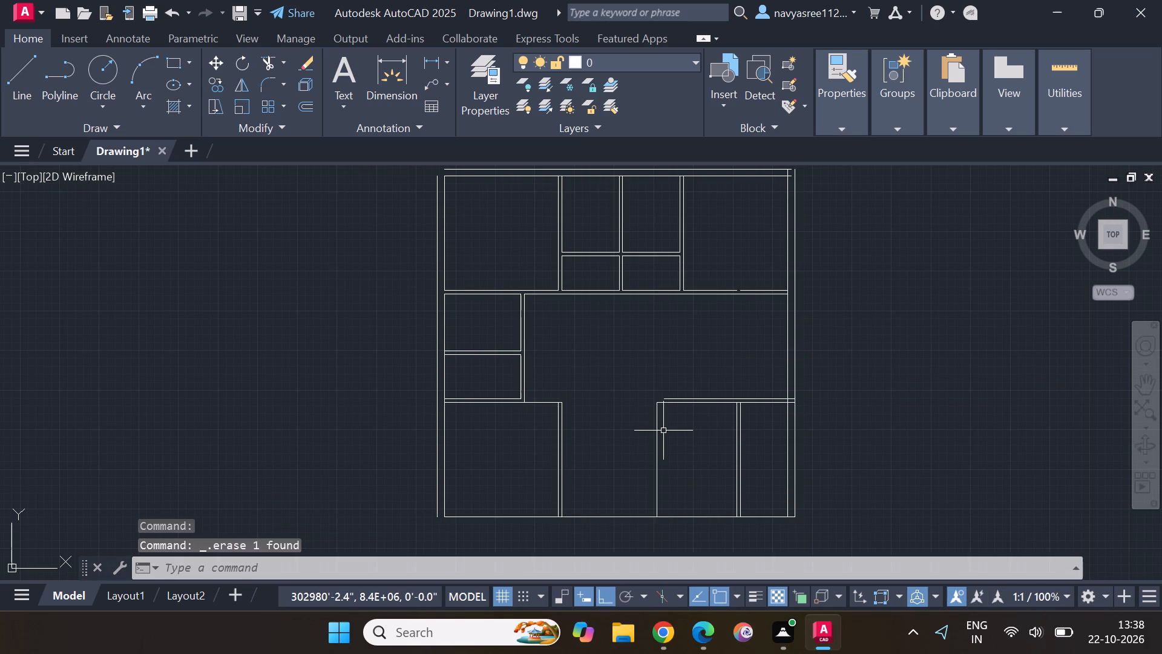
click(679, 397)
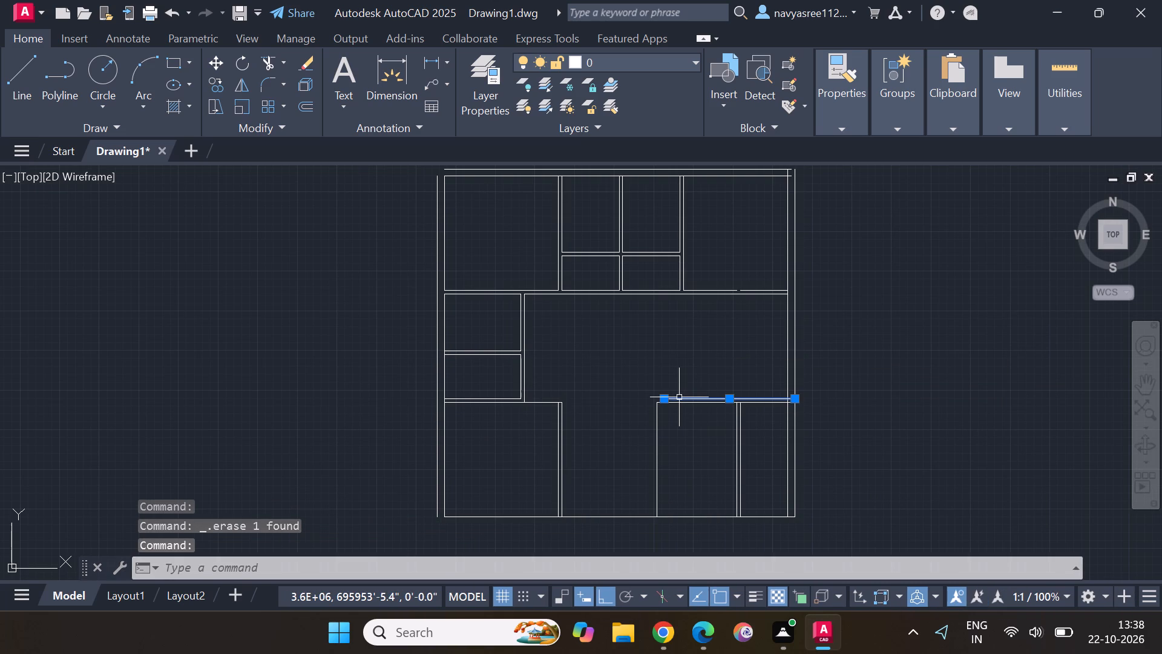
key(Delete)
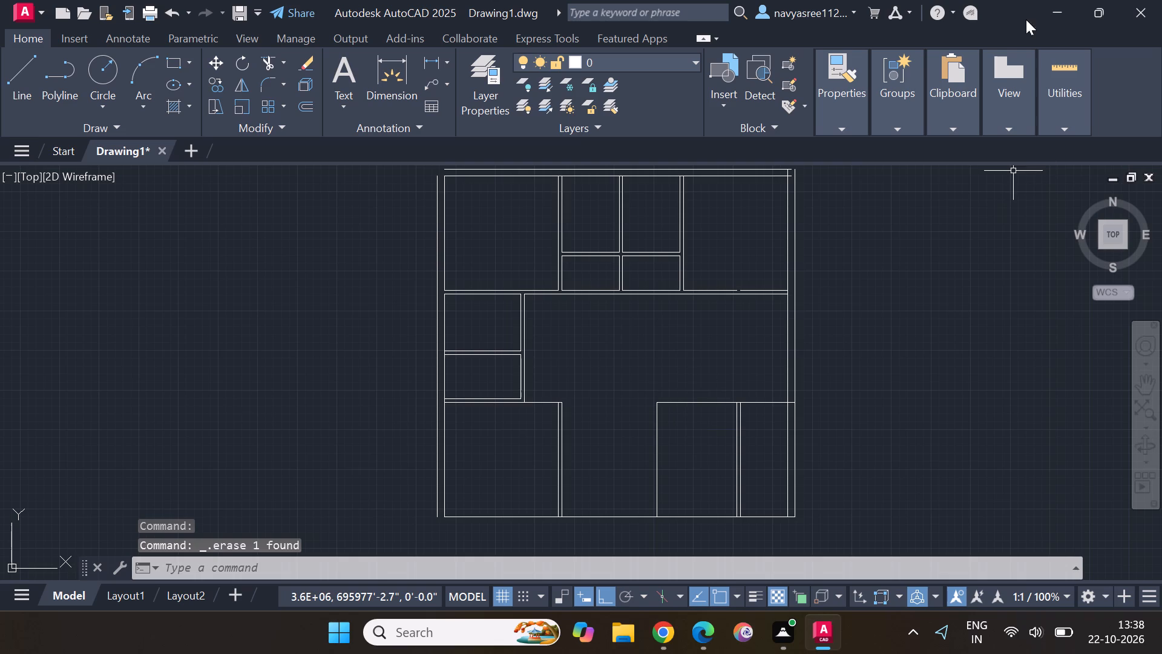
Measure the lower-right room's dimensions with the Quick measure tool.
click(1069, 188)
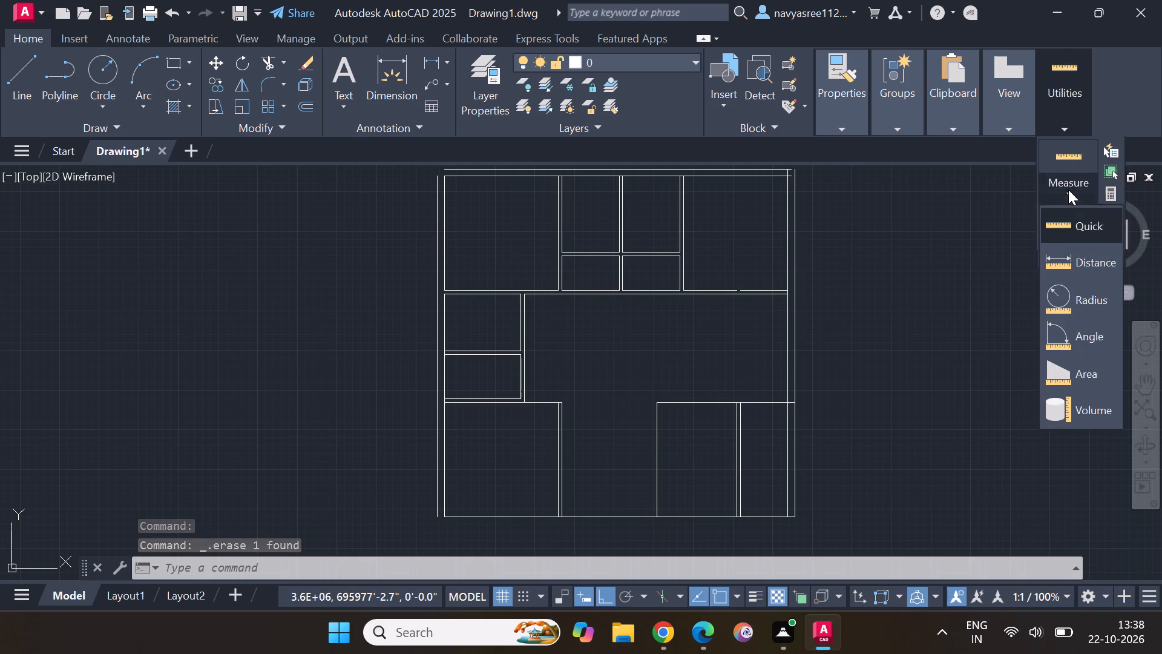
click(1059, 222)
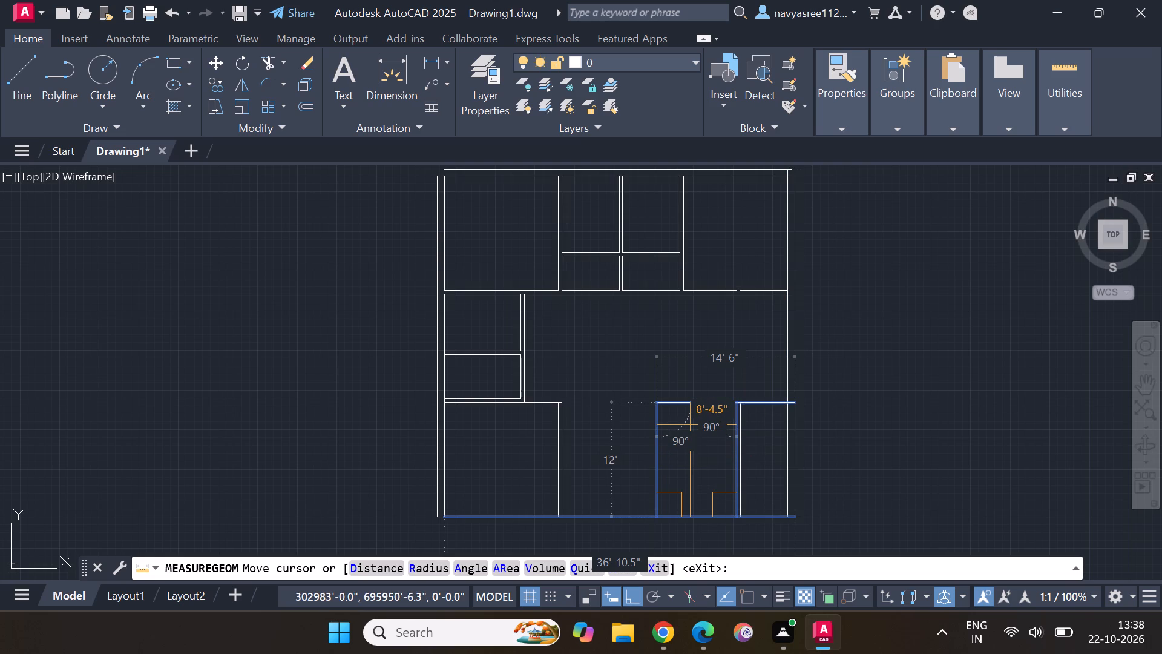
key(Escape)
key(Escape)
key(Escape)
key(Escape)
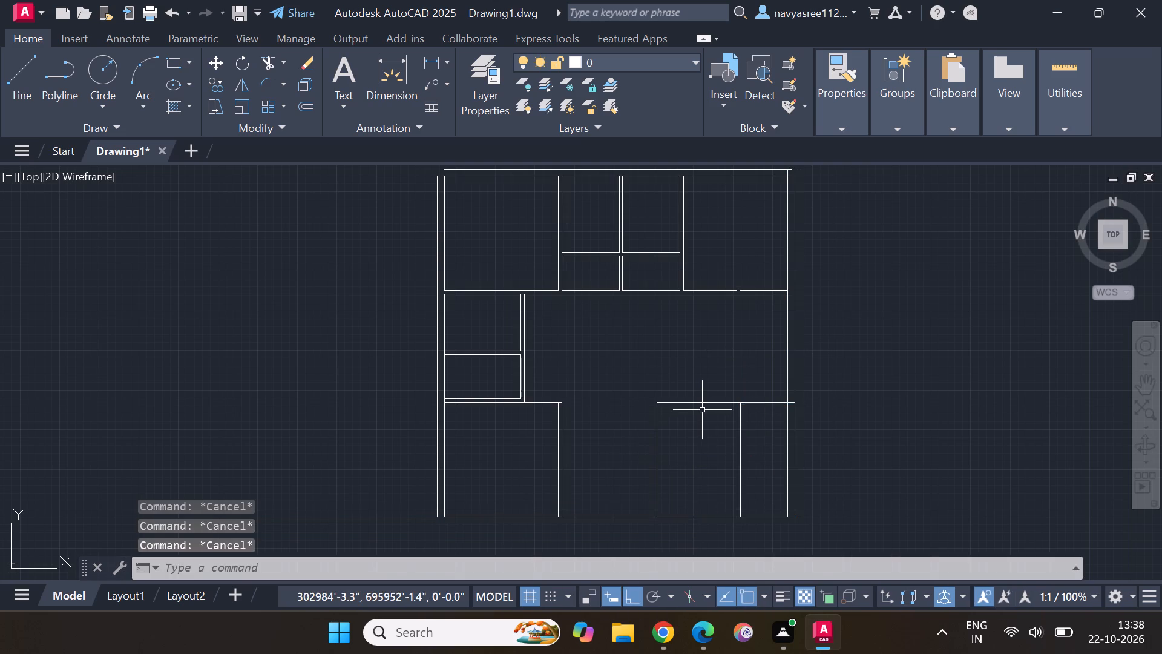
Offset the lower-right room's top wall line upward by 4.5" to form the wall thickness.
click(306, 106)
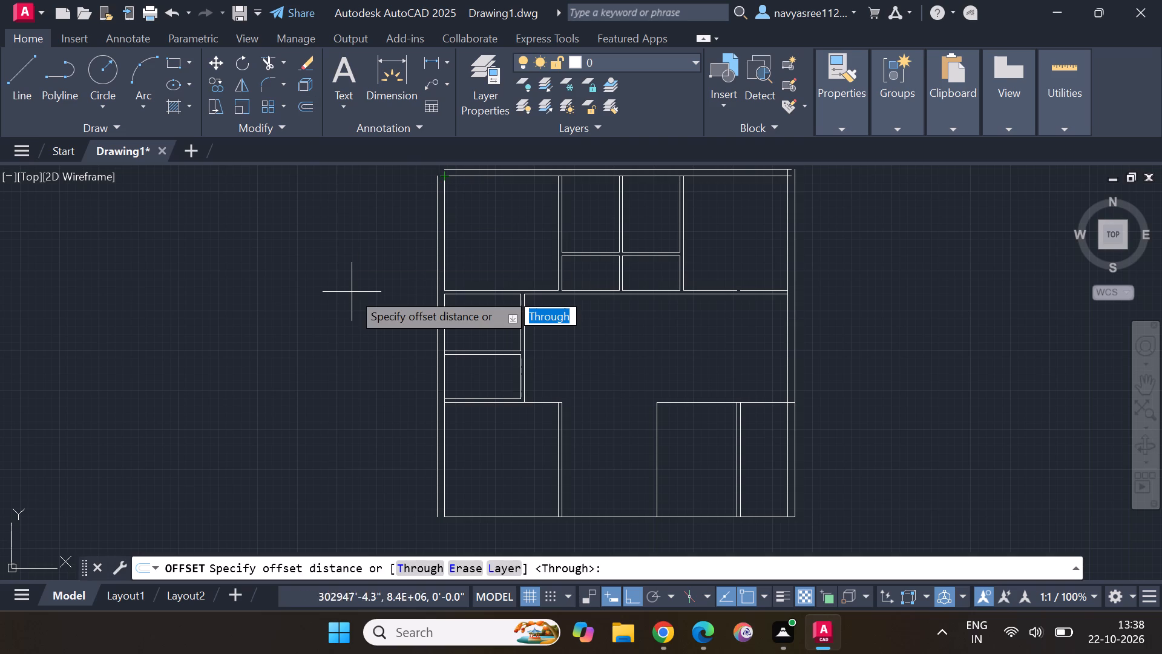
key(Return)
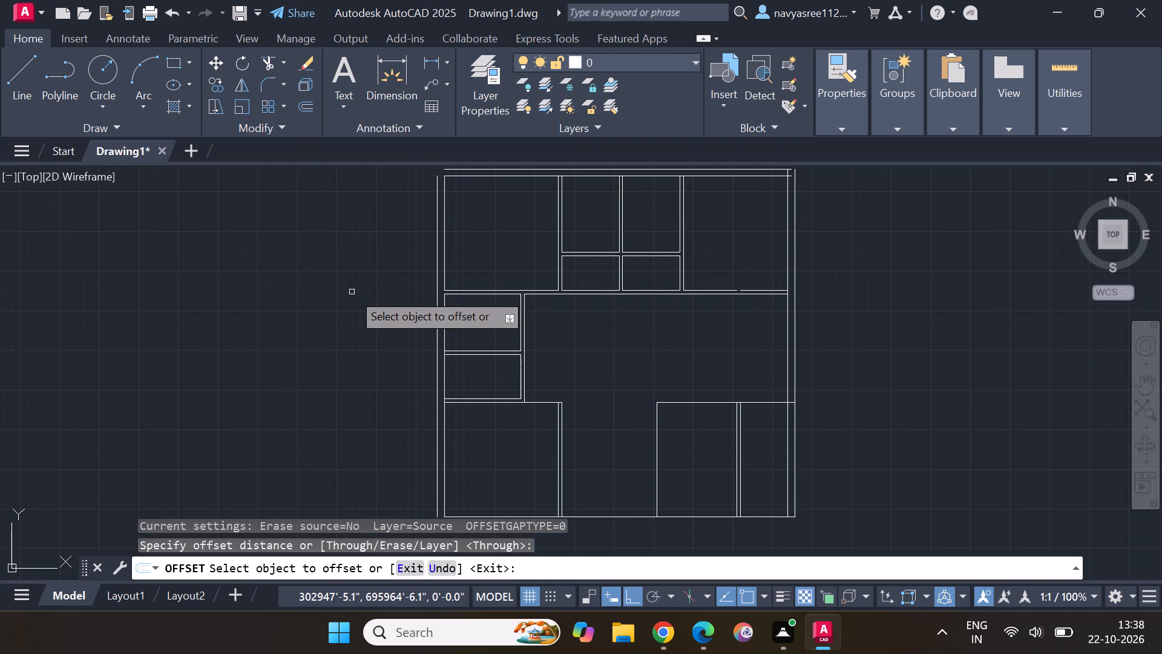
click(694, 405)
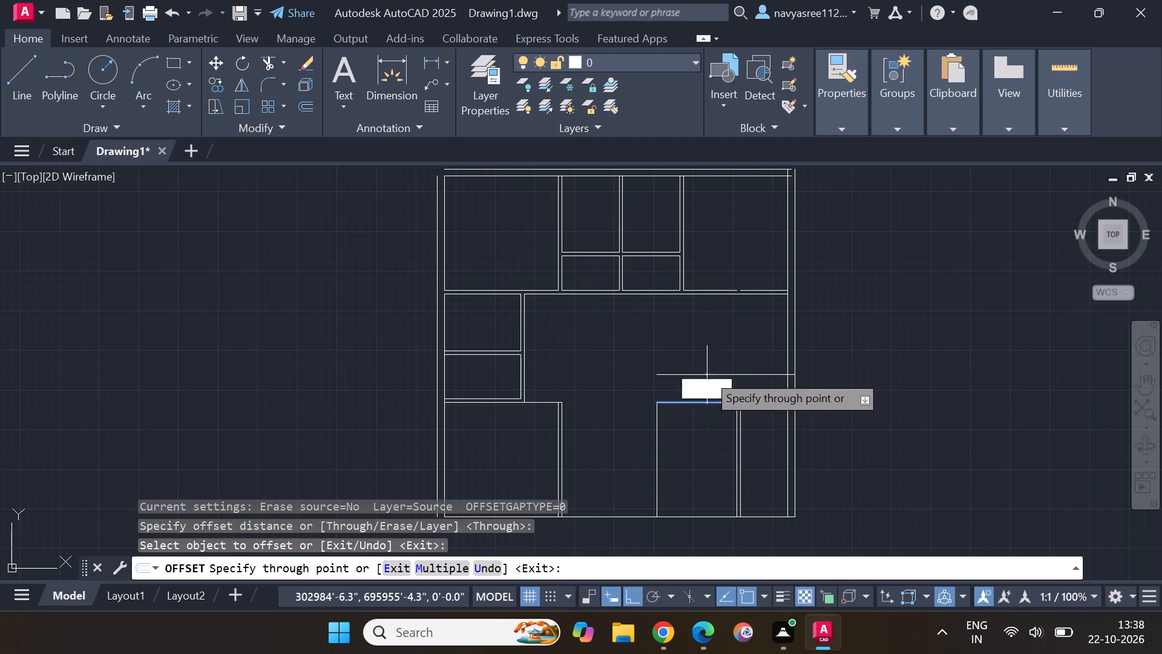
text(4.5)
key(shift+quotedbl)
key(Return)
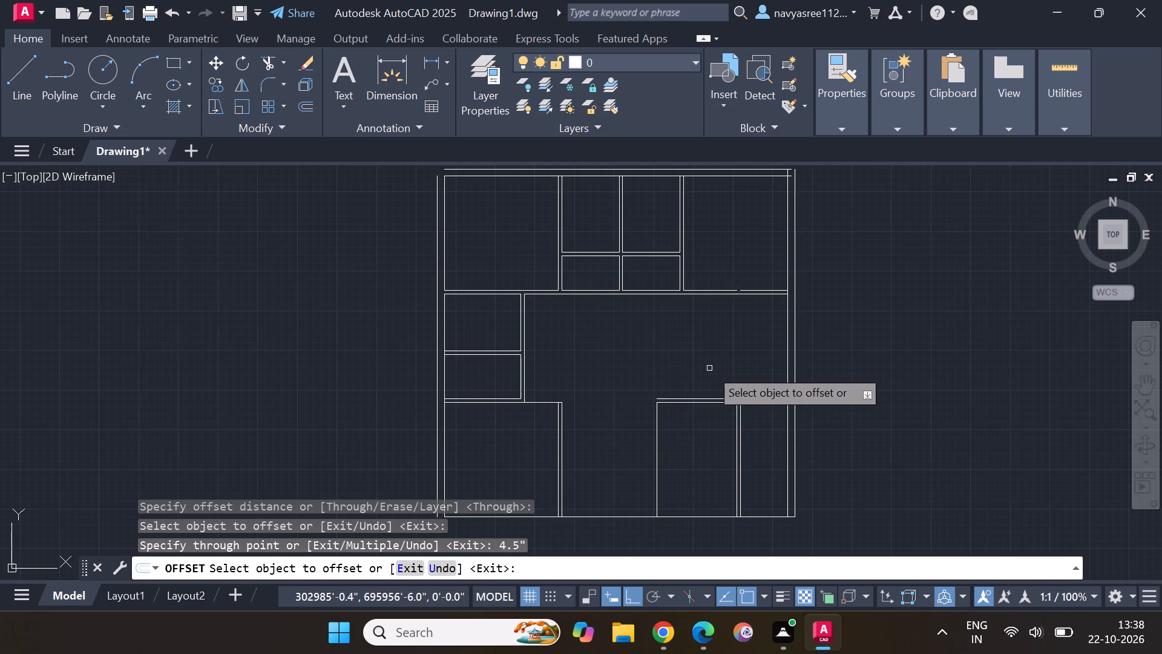
key(Escape)
key(Escape)
Join the two collinear line segments below the upper-right room into one continuous line, closing the gap.
scroll(737, 317, up, 3)
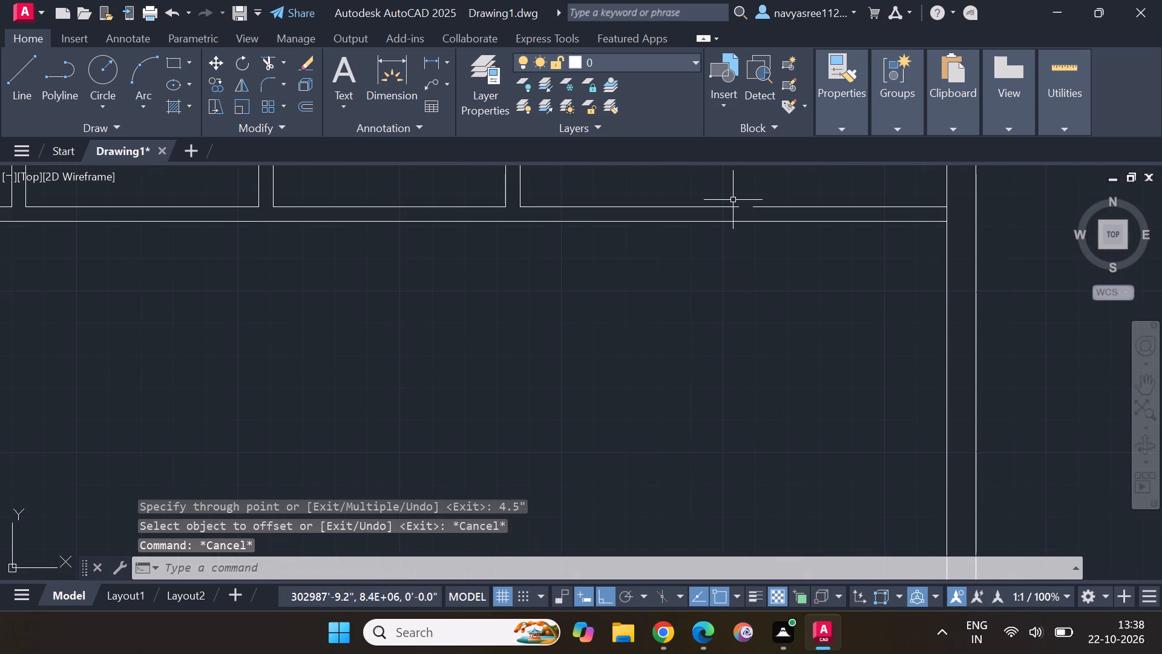
click(733, 205)
click(772, 205)
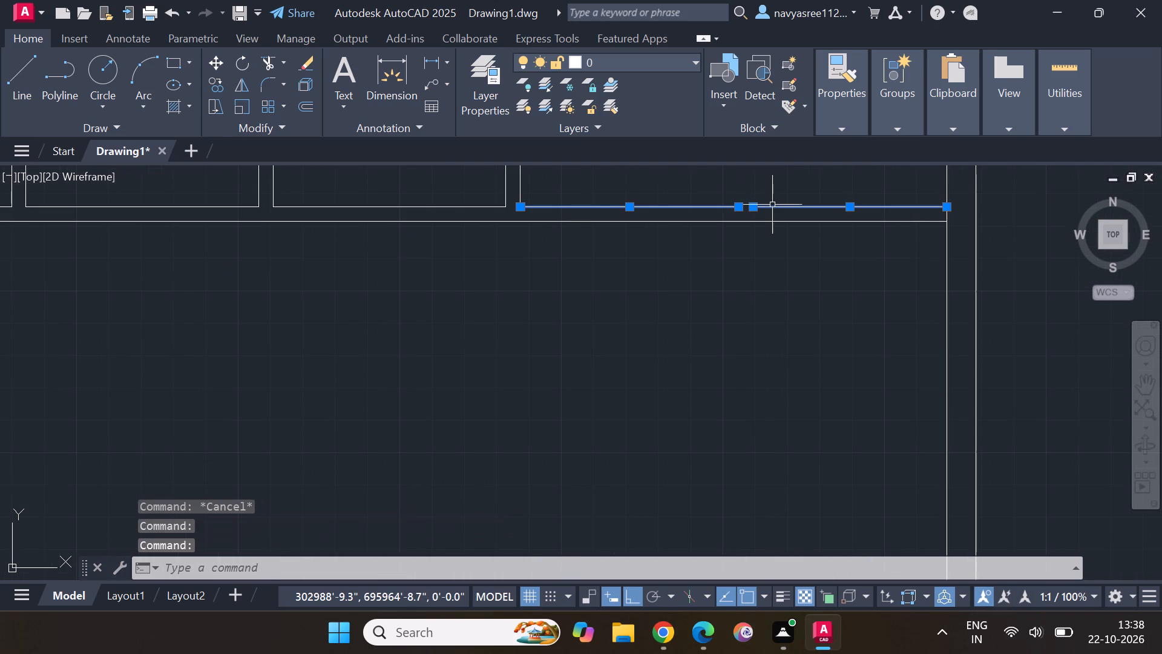
key(j)
key(Return)
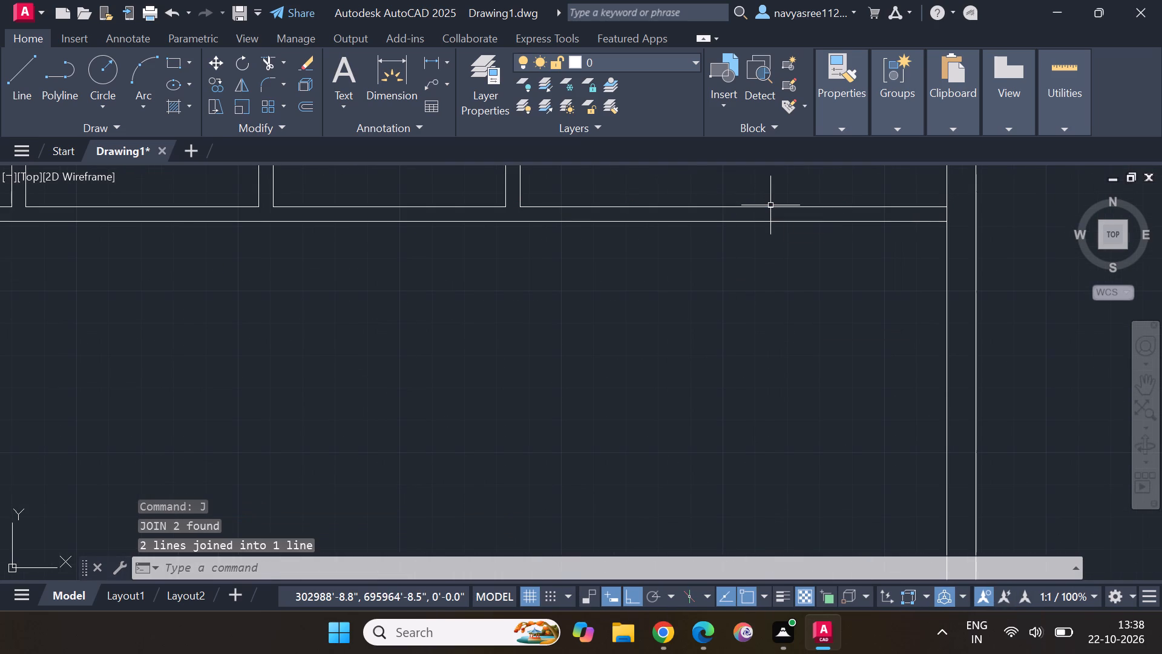
scroll(801, 438, down, 2)
scroll(781, 487, down, 1)
middle_drag(779, 489, 791, 317)
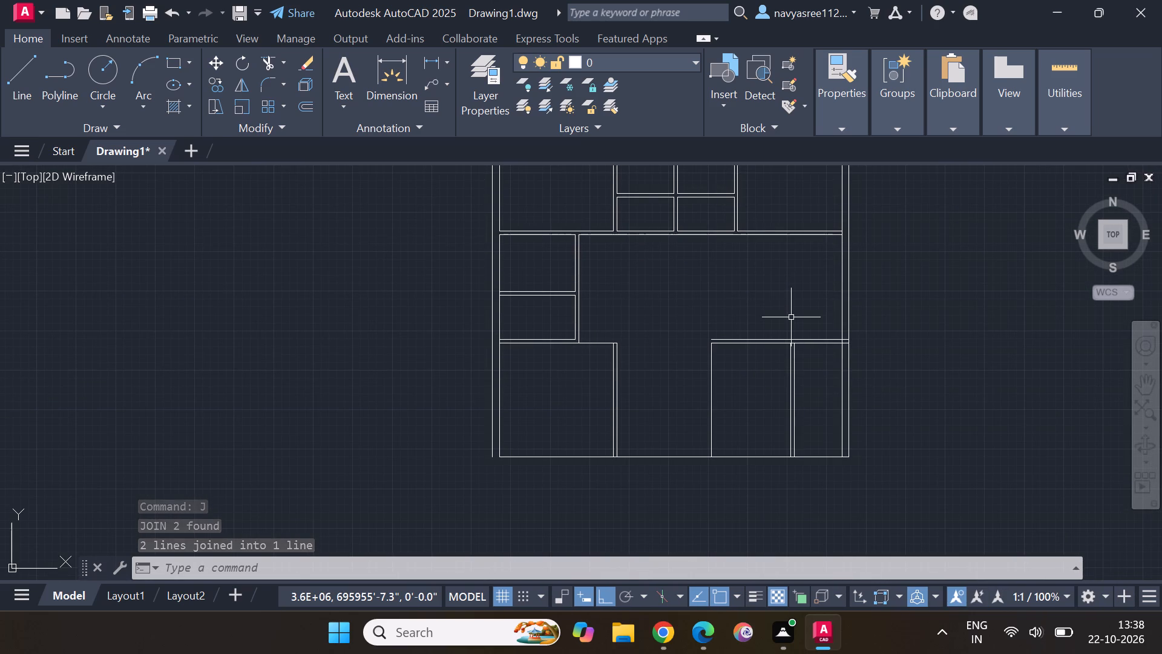
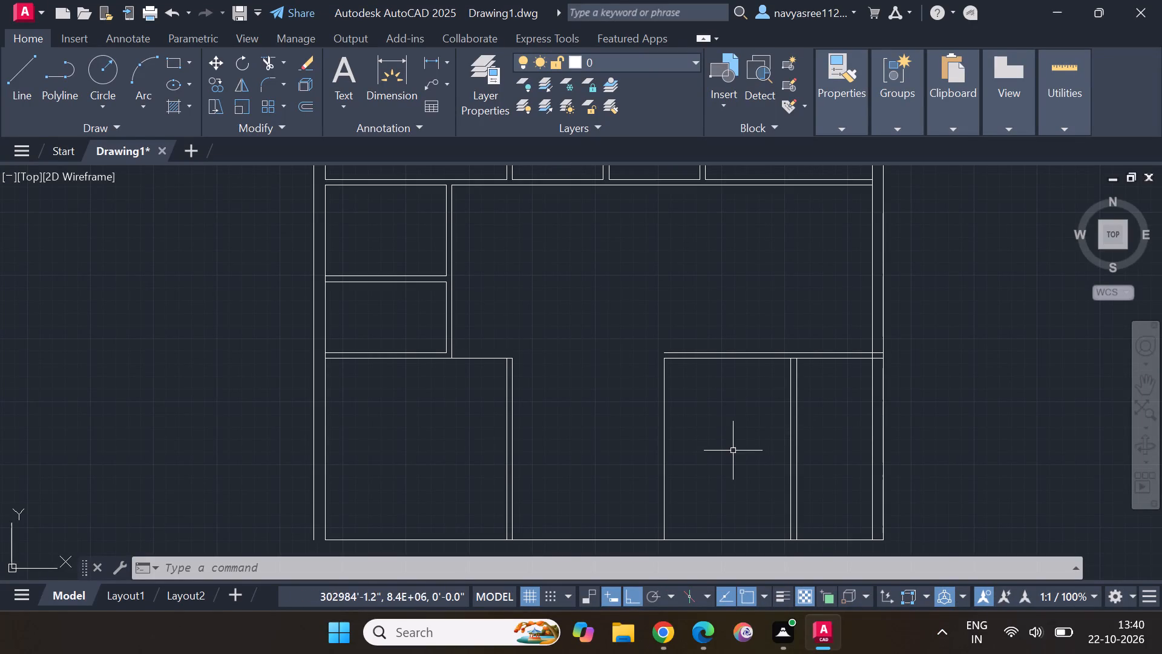
Fillet the outer top wall line and outer left wall line so they meet at the plan's upper-left corner.
scroll(733, 451, down, 2)
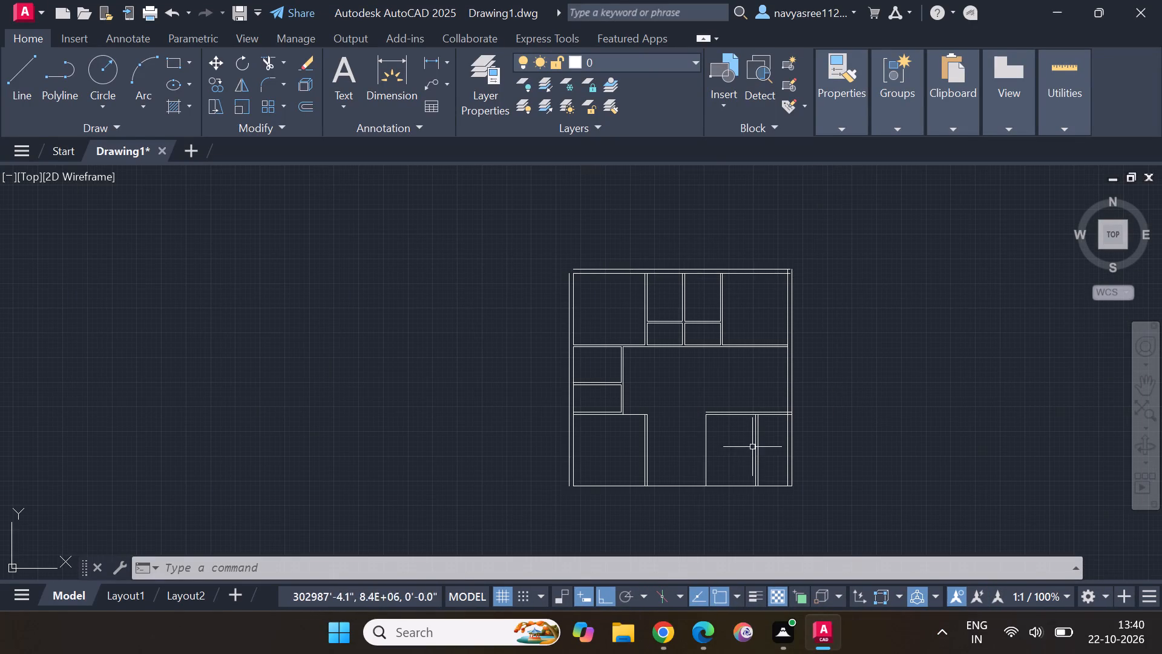
scroll(624, 262, up, 2)
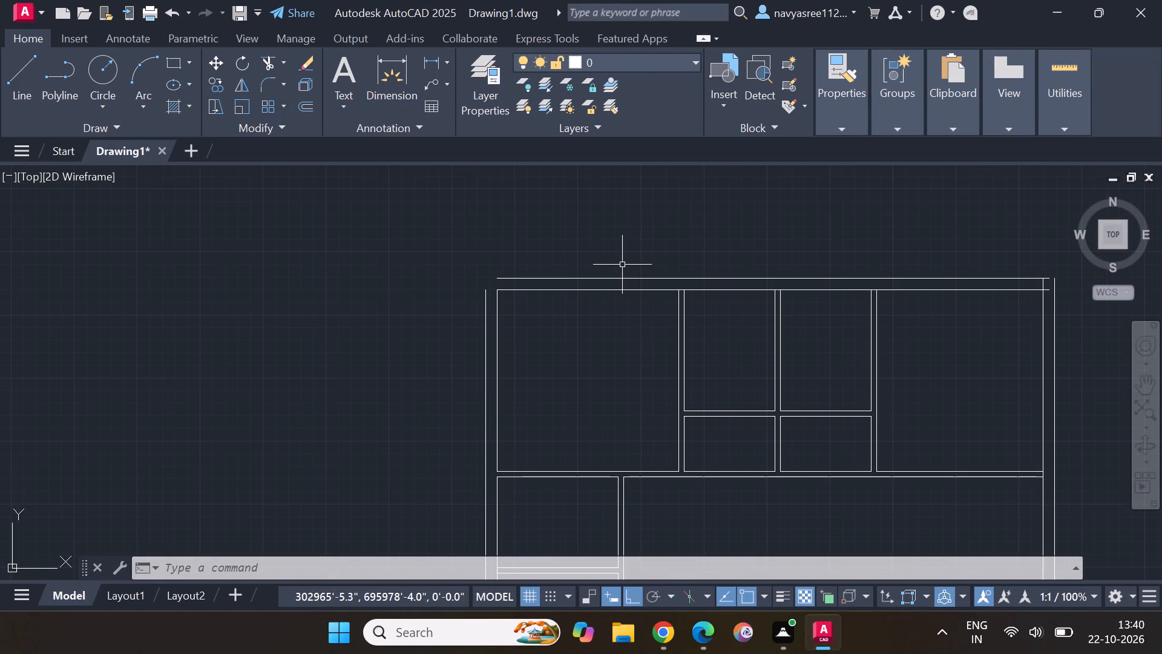
click(588, 276)
click(485, 314)
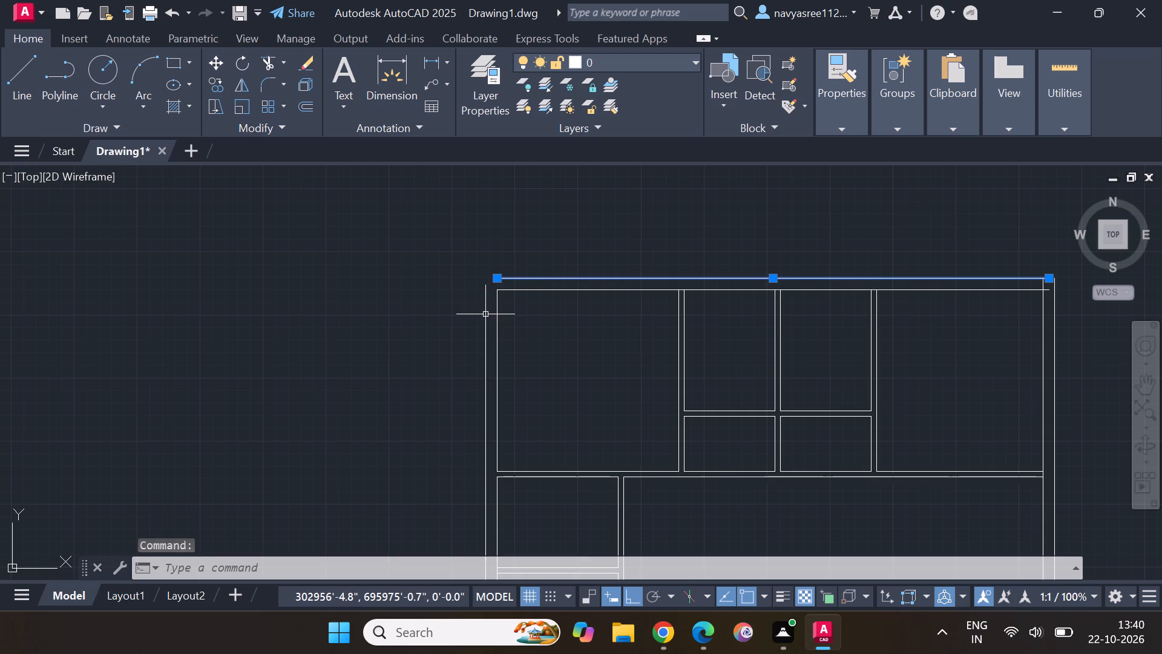
click(264, 84)
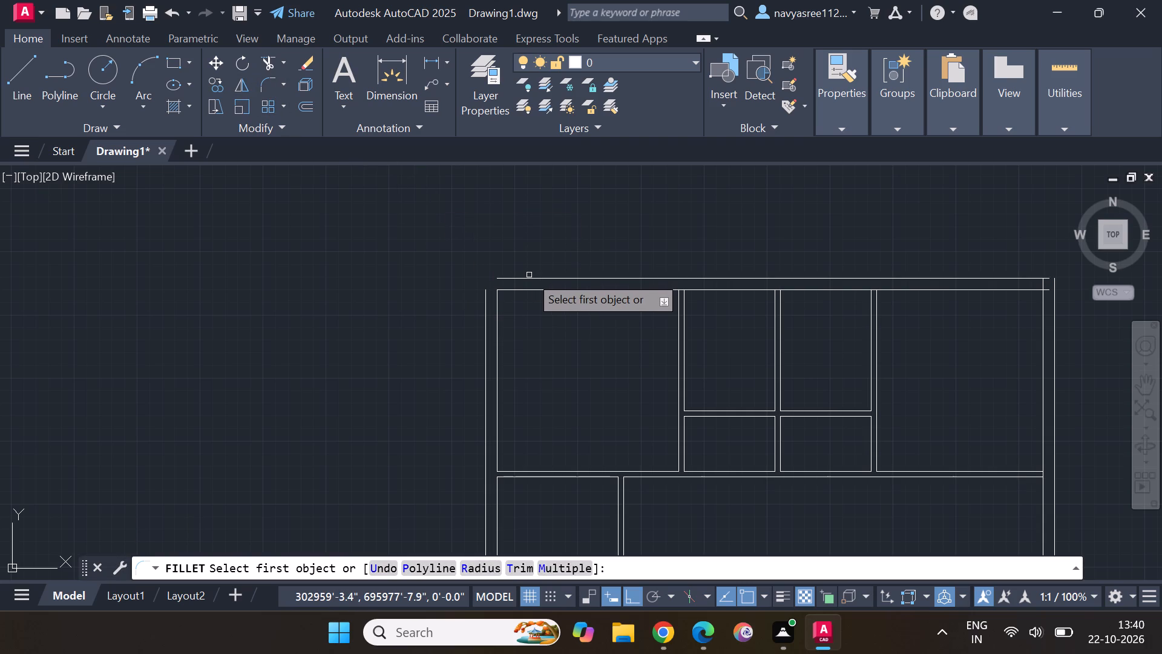
click(527, 280)
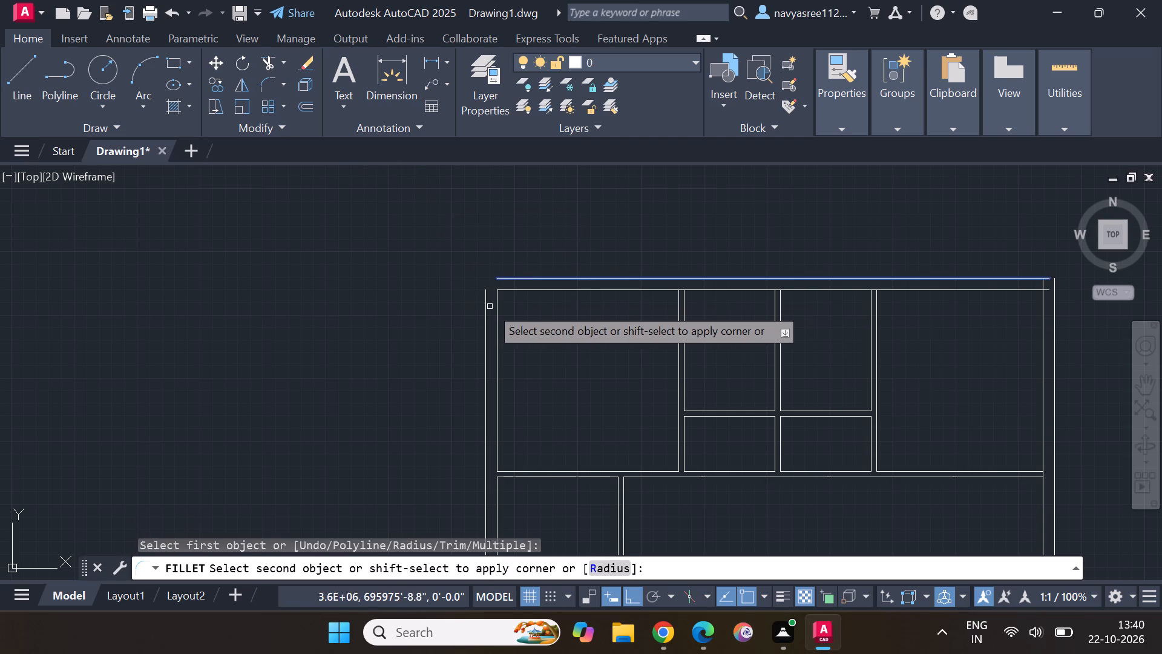
click(487, 310)
Offset the plan's bottom wall line downward by 9" to form the outer wall thickness.
scroll(1002, 373, down, 1)
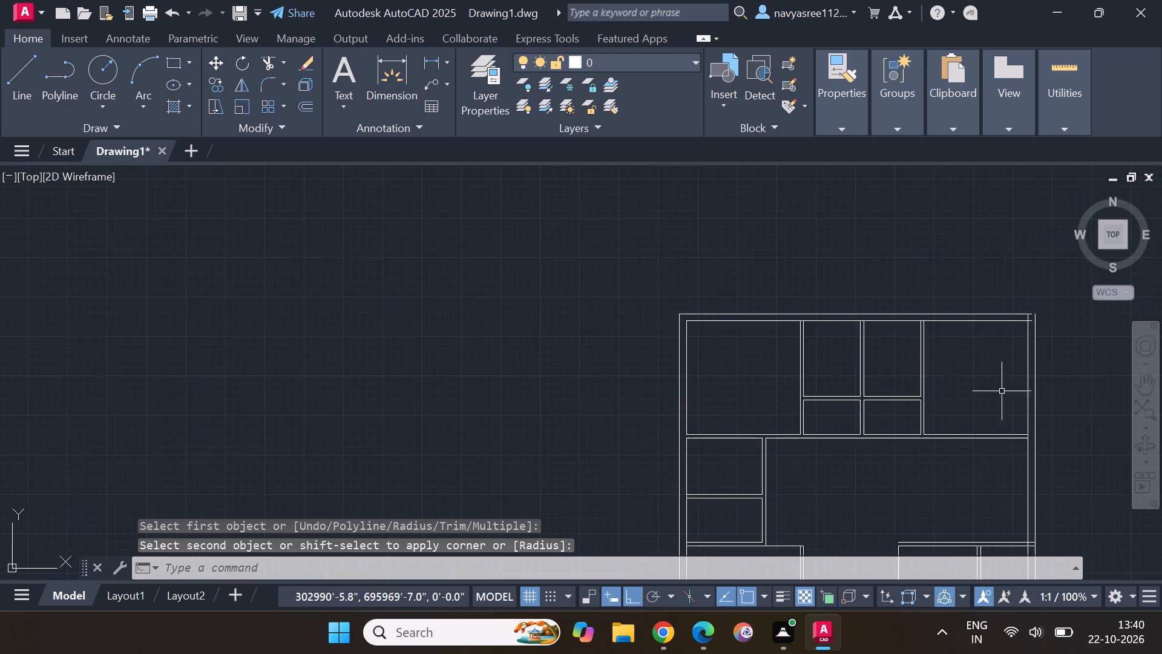
scroll(1000, 403, down, 1)
middle_drag(979, 496, 850, 307)
scroll(704, 343, up, 2)
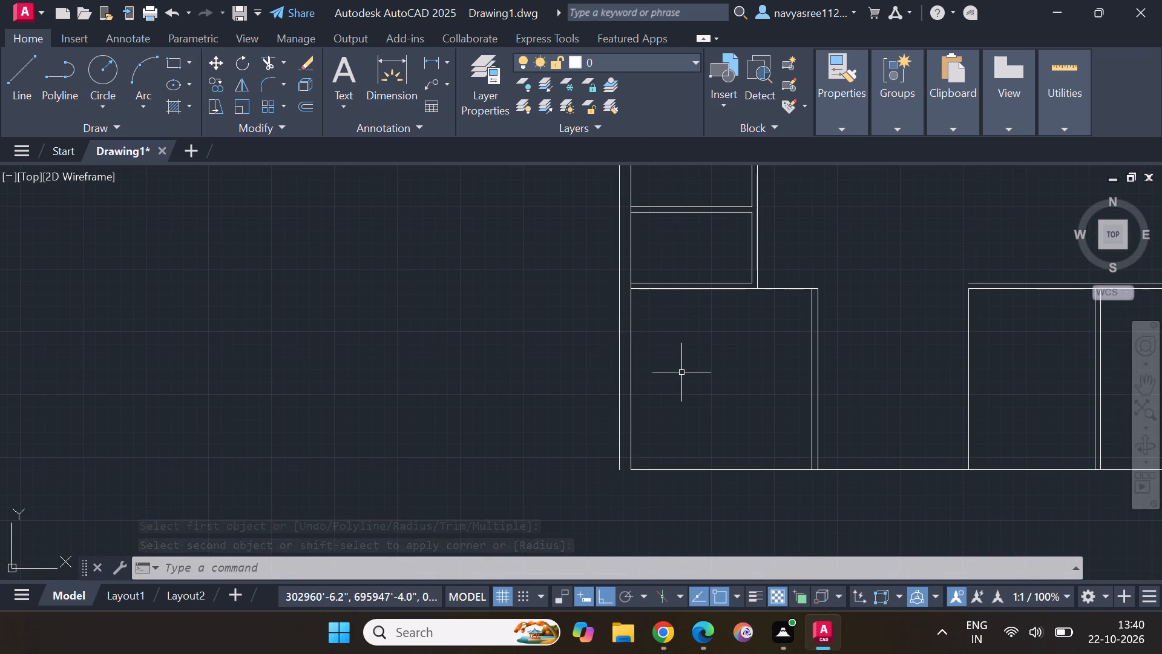
key(Escape)
key(Escape)
key(Escape)
key(Escape)
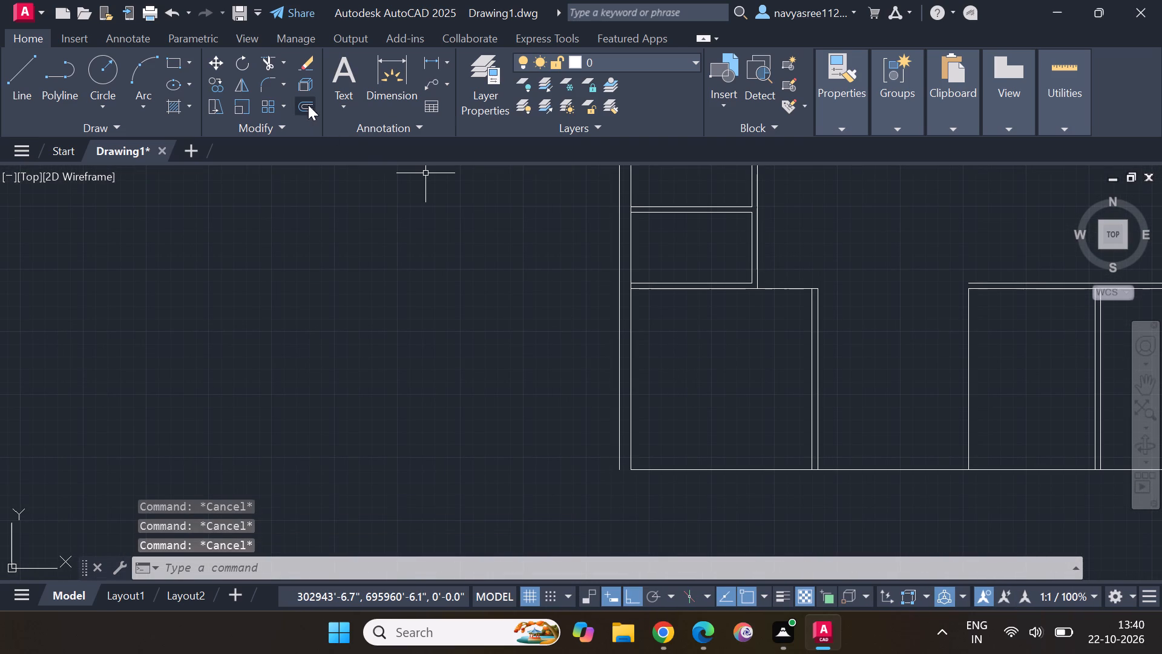
click(303, 105)
key(Return)
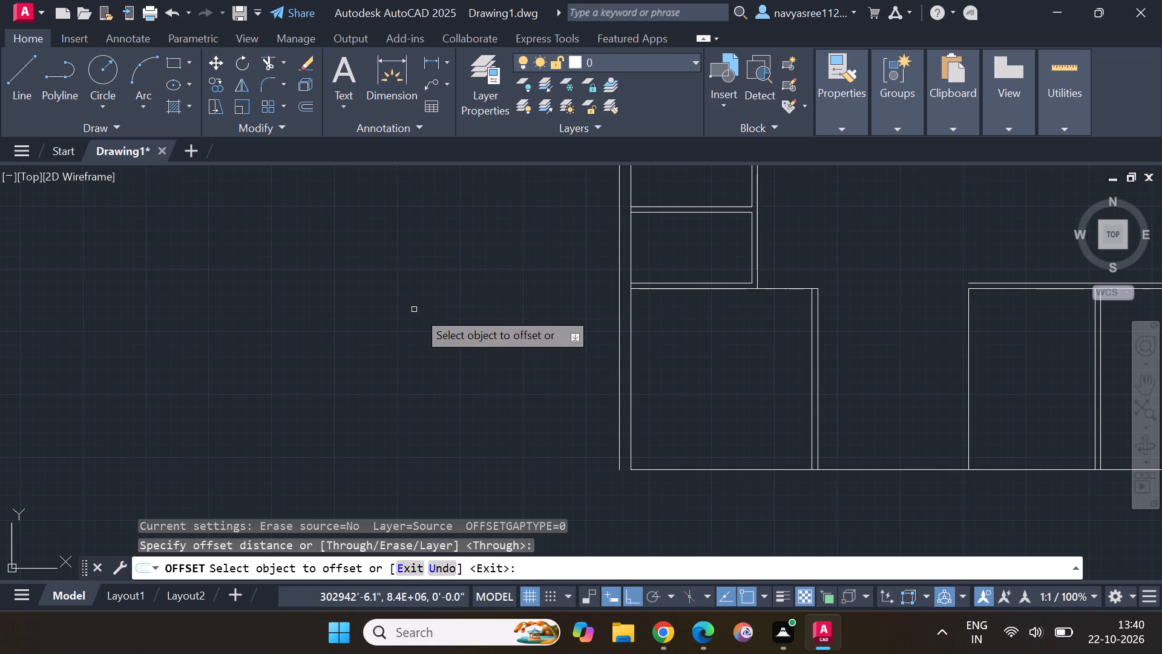
click(773, 470)
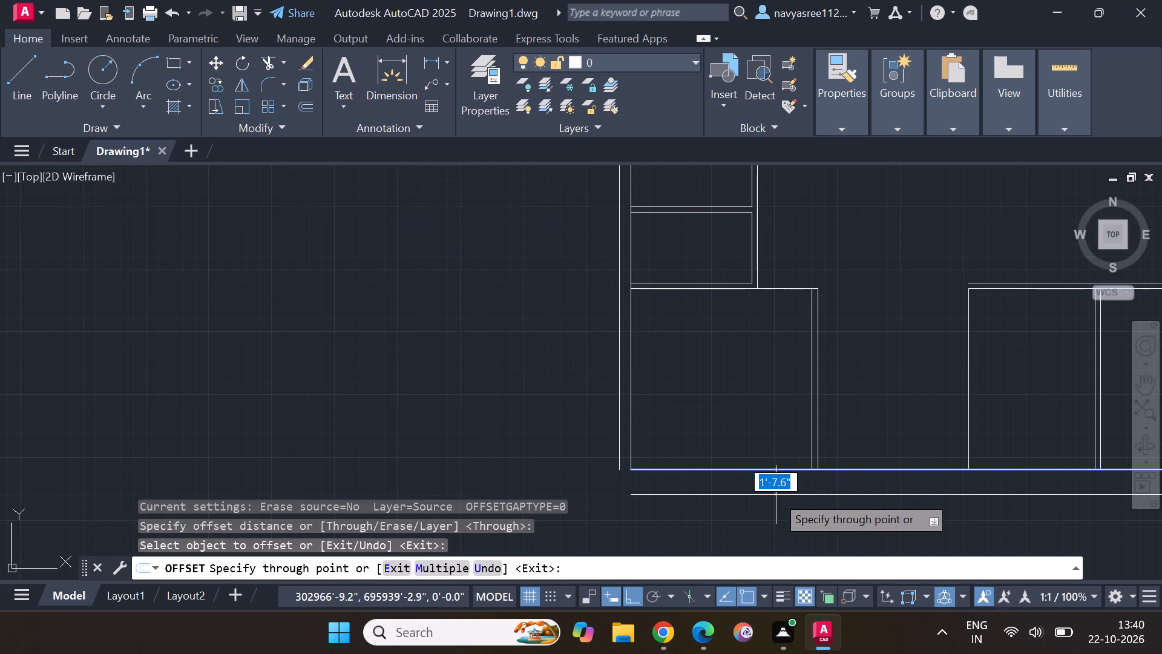
text(9")
key(Return)
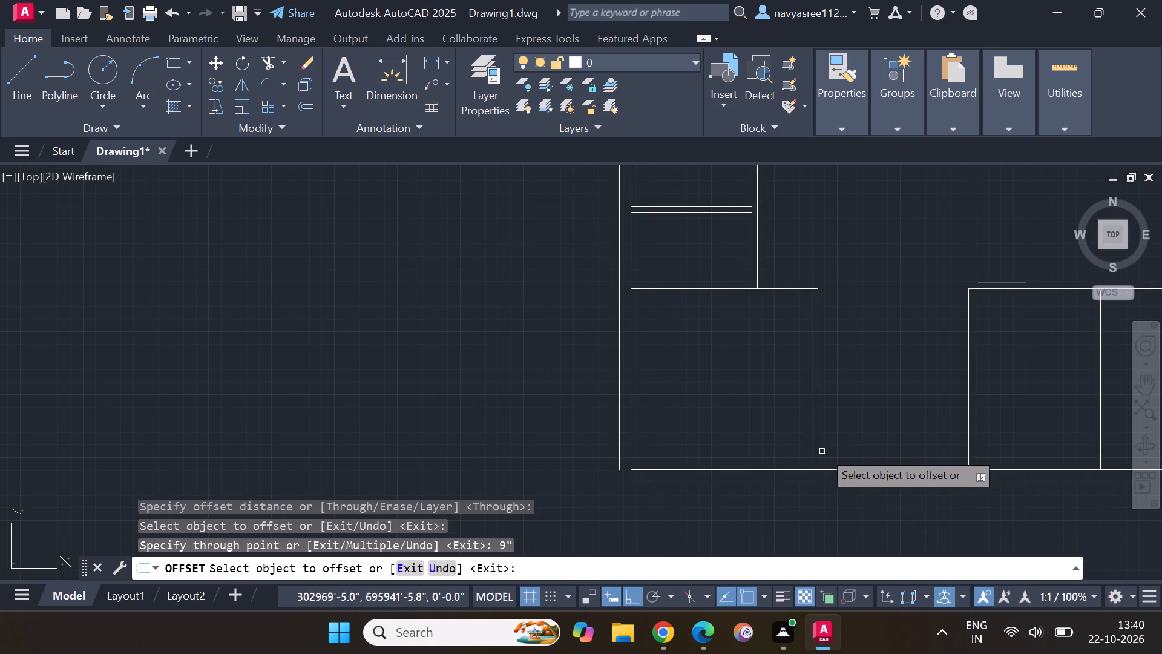
scroll(826, 444, down, 1)
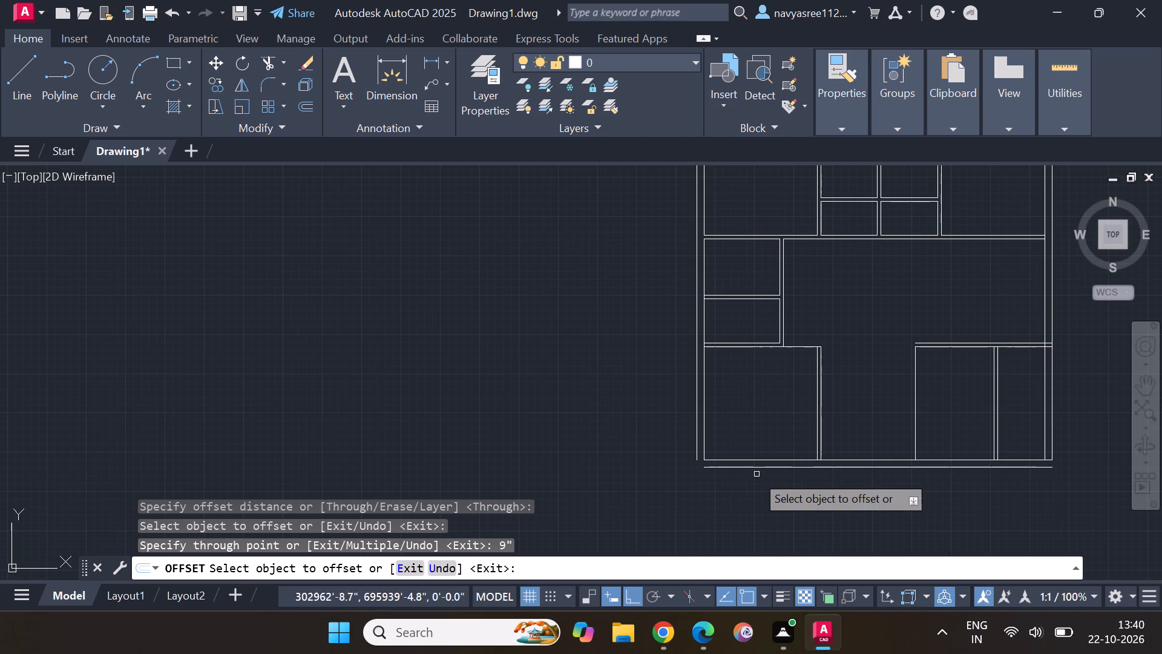
key(Escape)
key(Escape)
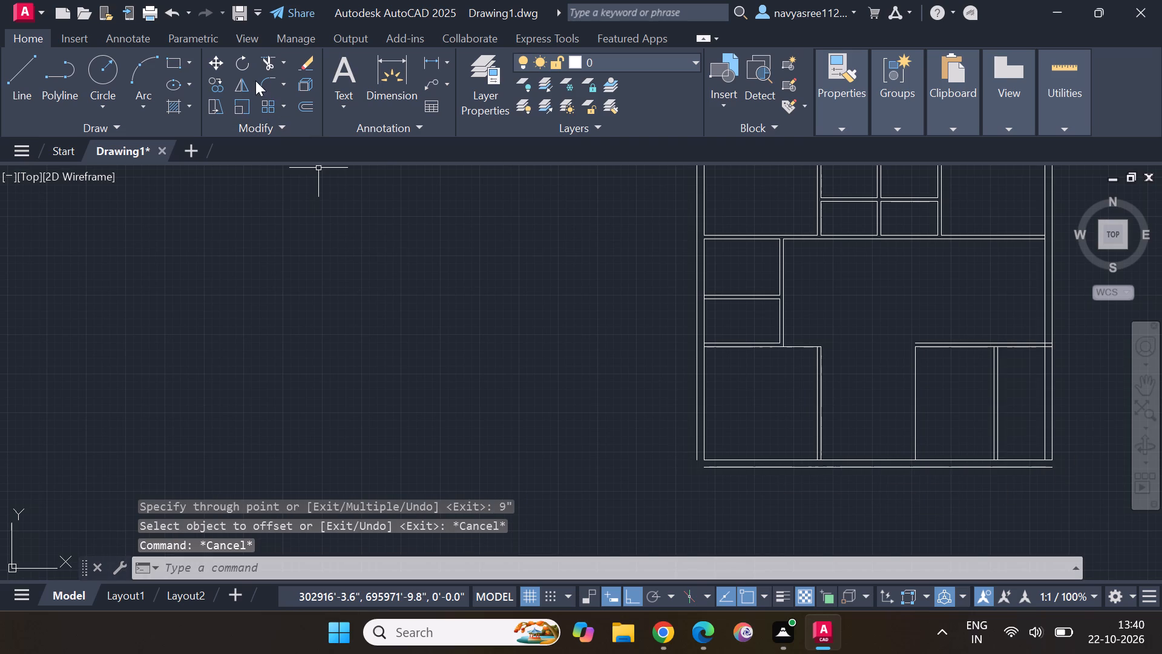
Fillet the outer left wall line and the outer bottom wall line to close the plan's lower-left corner.
click(255, 81)
scroll(758, 465, up, 2)
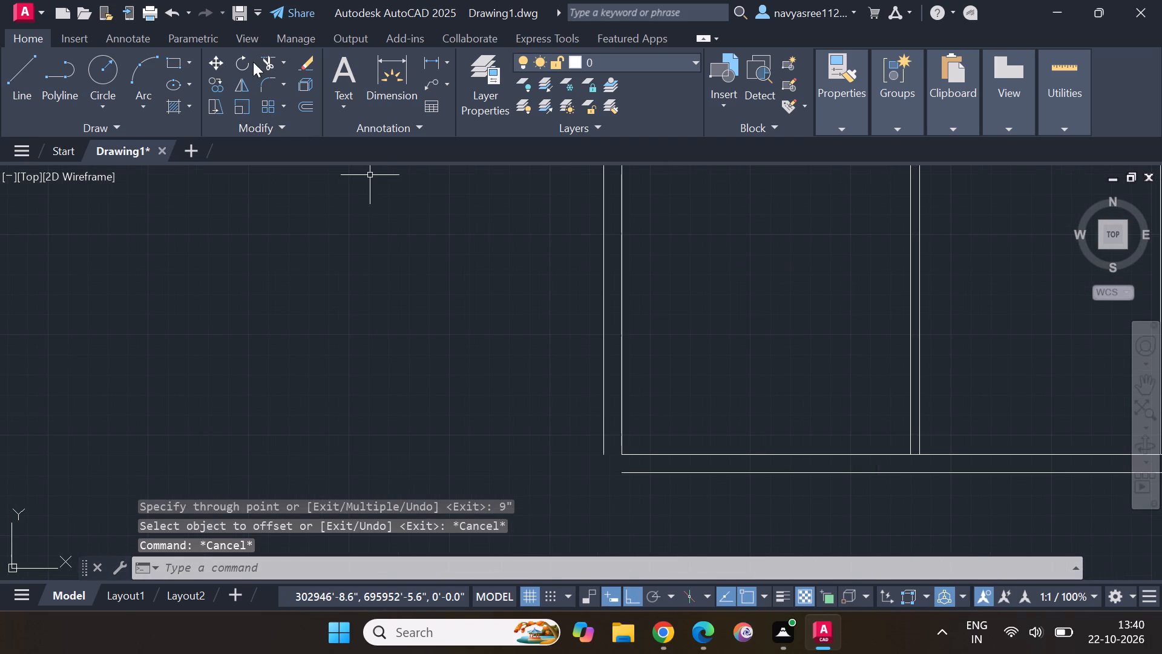
click(269, 76)
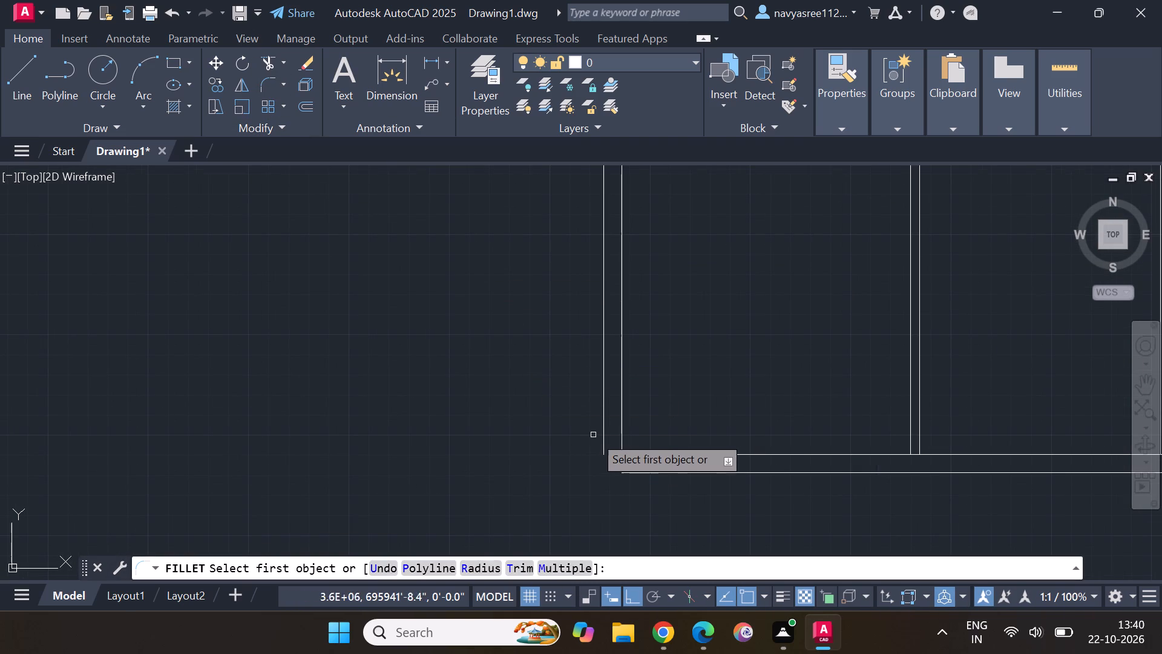
click(603, 426)
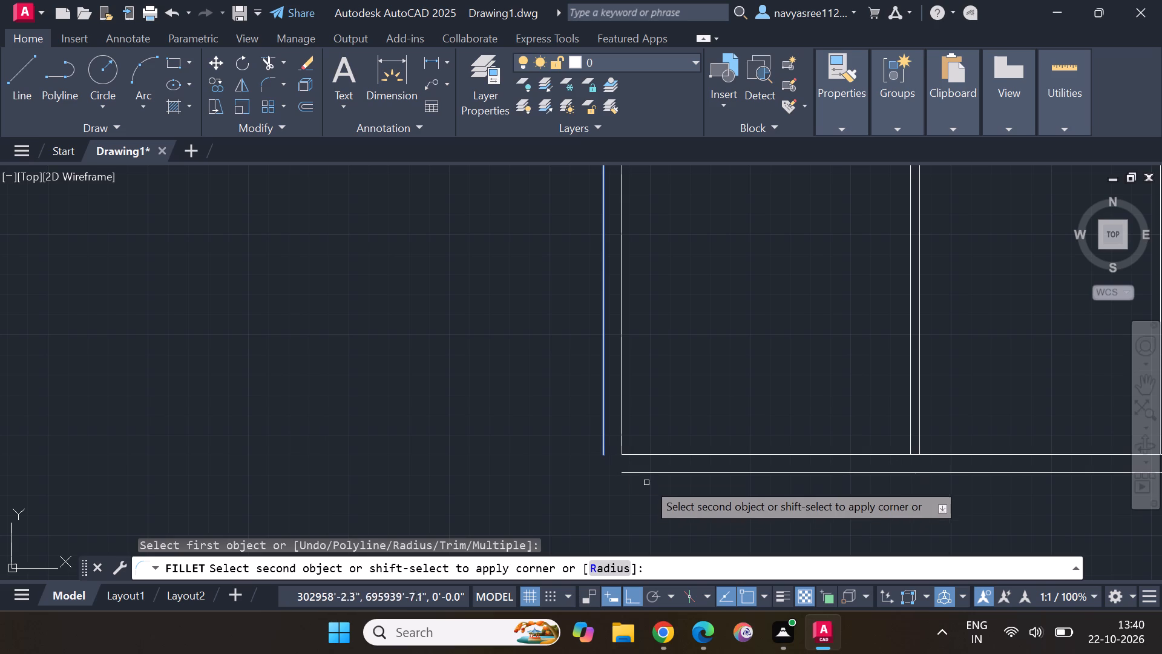
click(648, 474)
Stretch the lower end of the outer right wall line down to the end of the outer bottom wall line.
scroll(789, 485, down, 2)
middle_drag(858, 501, 505, 497)
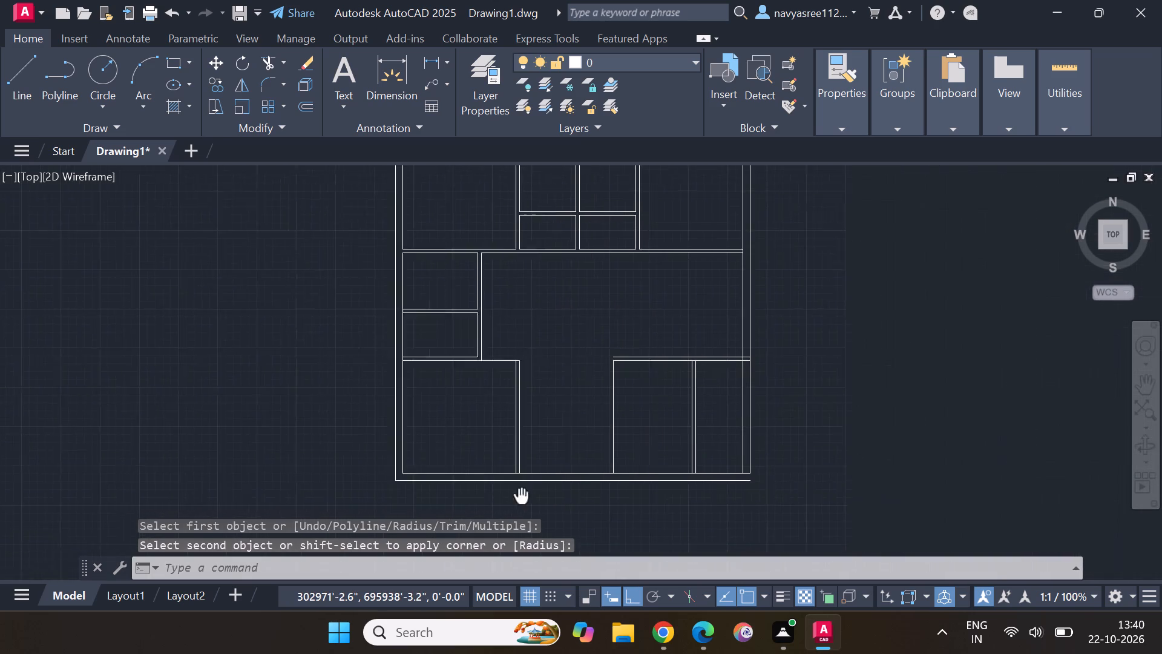
middle_drag(505, 497, 502, 497)
scroll(740, 486, up, 2)
click(684, 431)
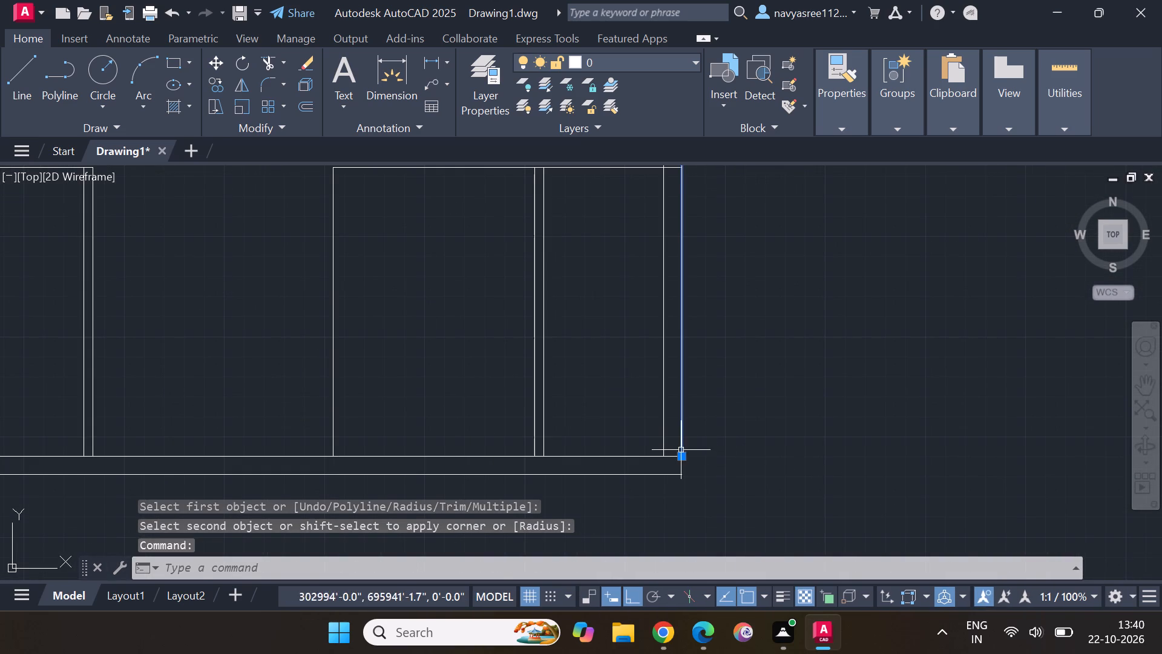
click(679, 454)
click(677, 478)
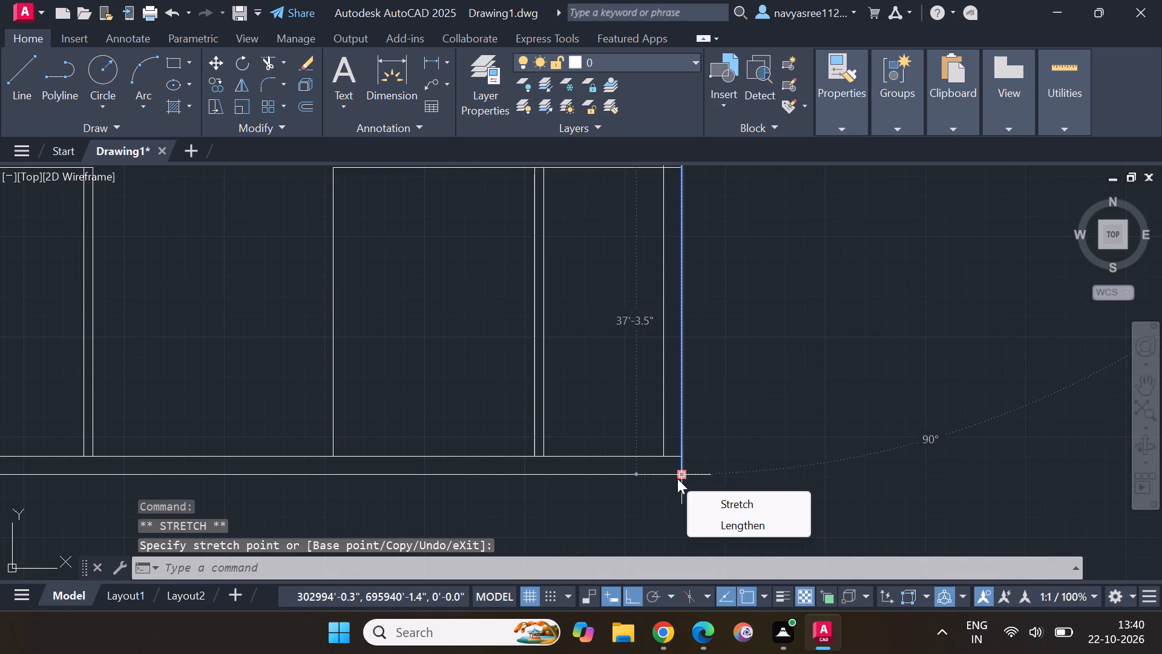
key(Escape)
key(Escape)
Measure the lower-right rooms' dimensions with the Quick measure tool.
scroll(635, 445, up, 3)
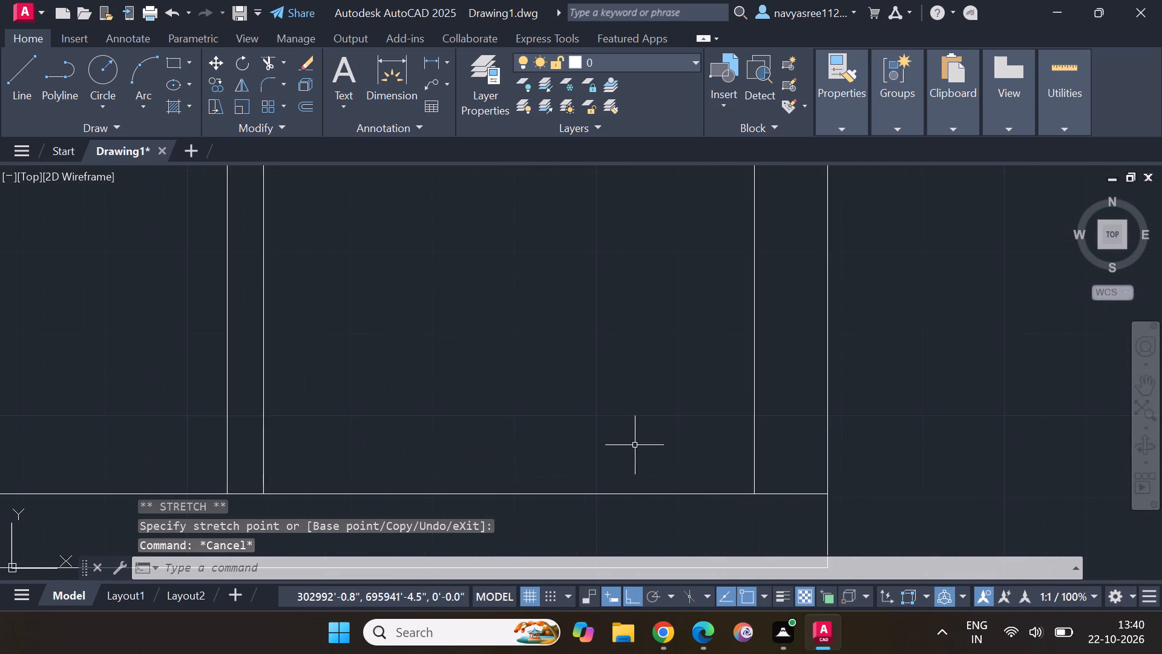
scroll(801, 501, down, 6)
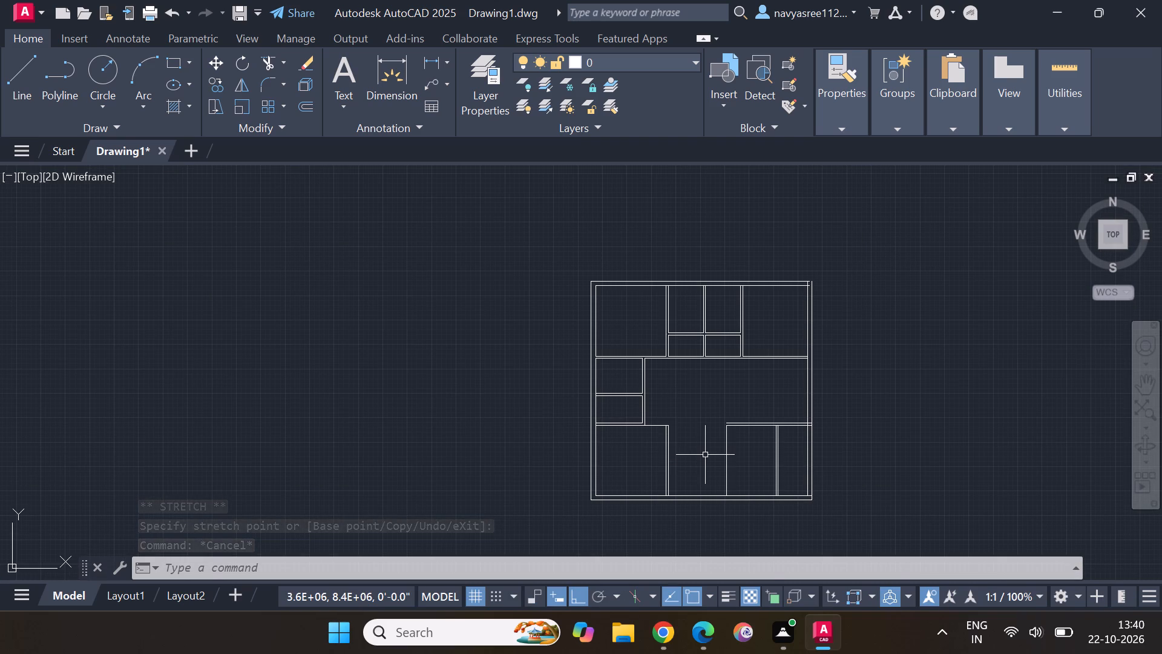
scroll(705, 455, up, 3)
scroll(706, 453, down, 1)
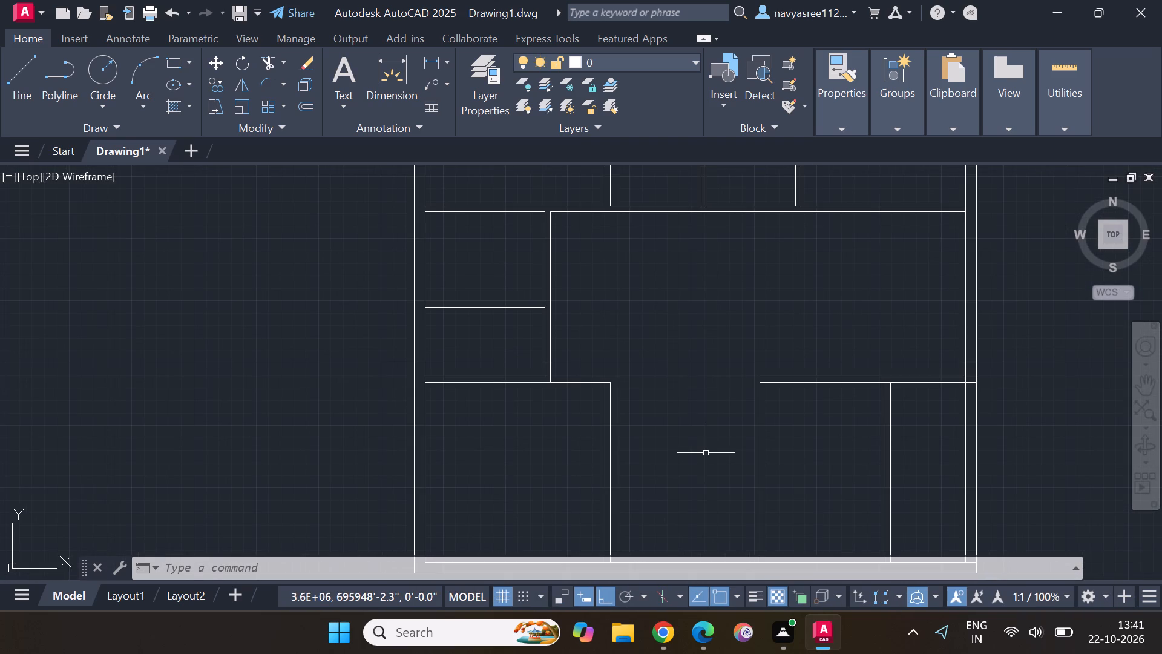
scroll(706, 453, down, 1)
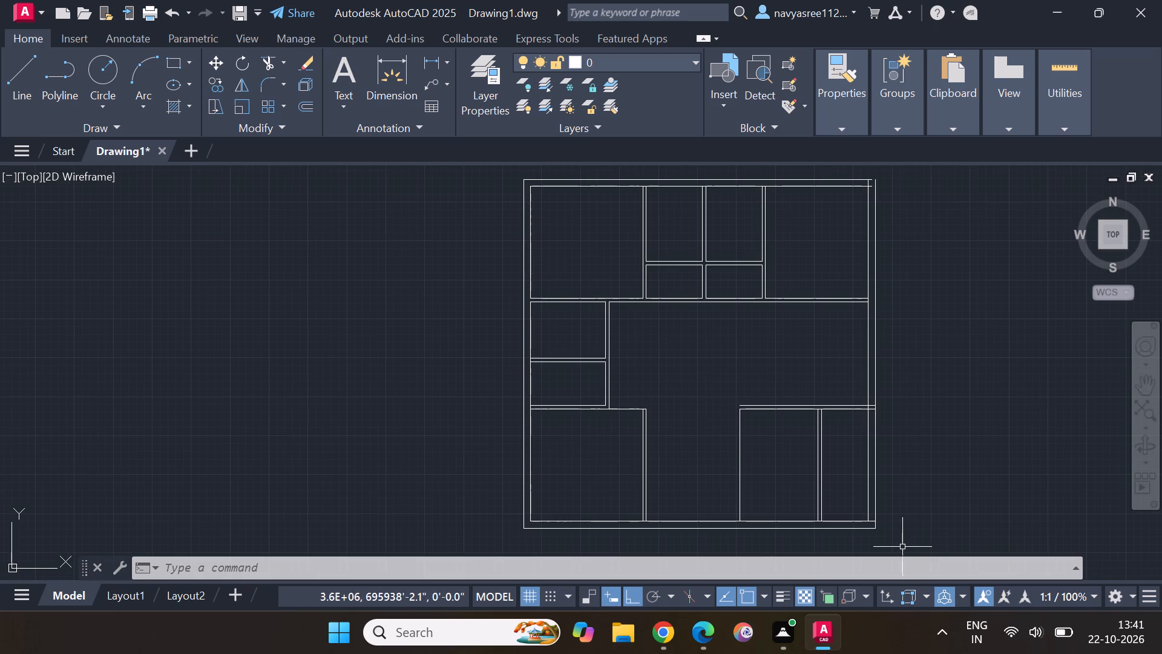
scroll(902, 547, up, 3)
middle_drag(883, 432, 880, 536)
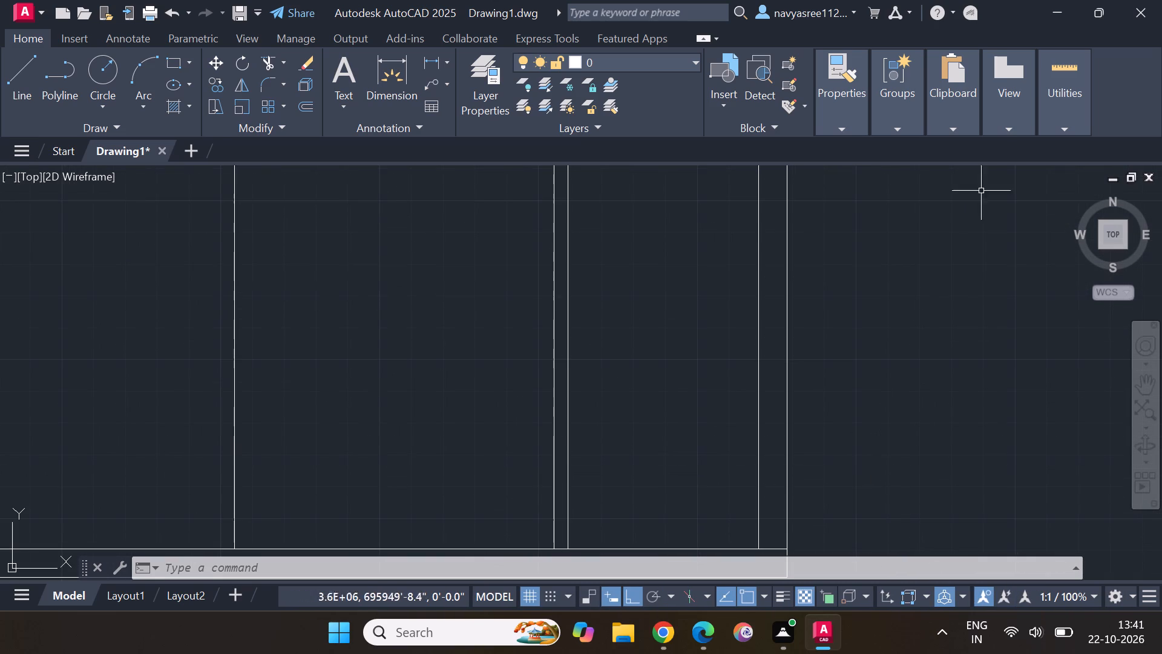
click(1063, 147)
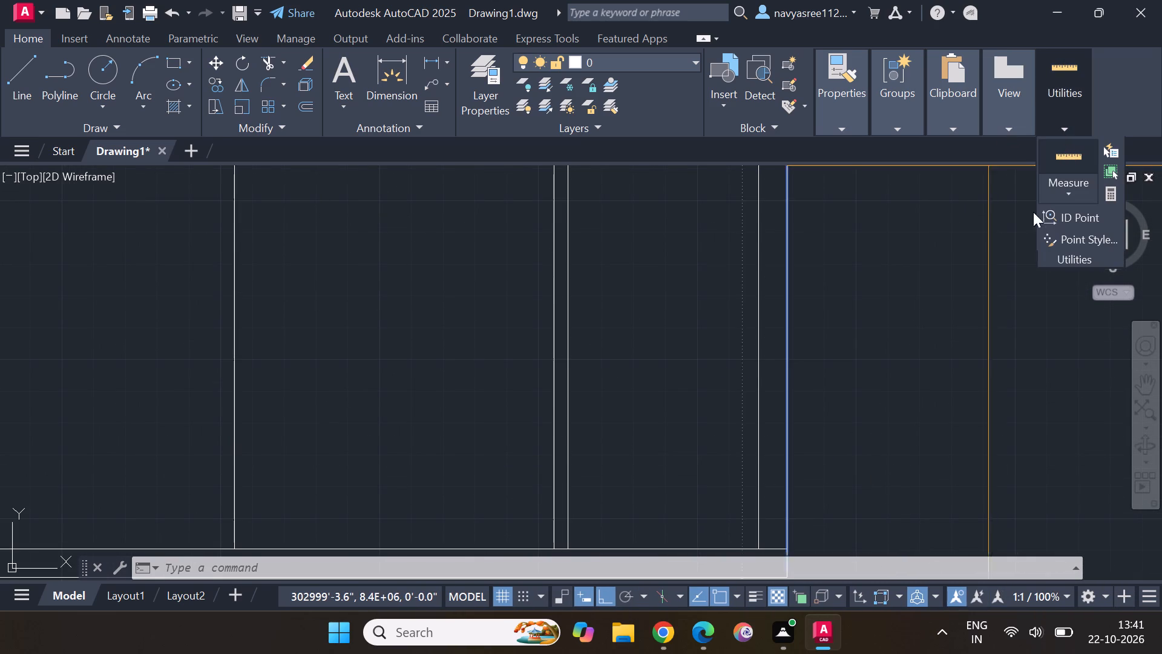
scroll(709, 373, down, 1)
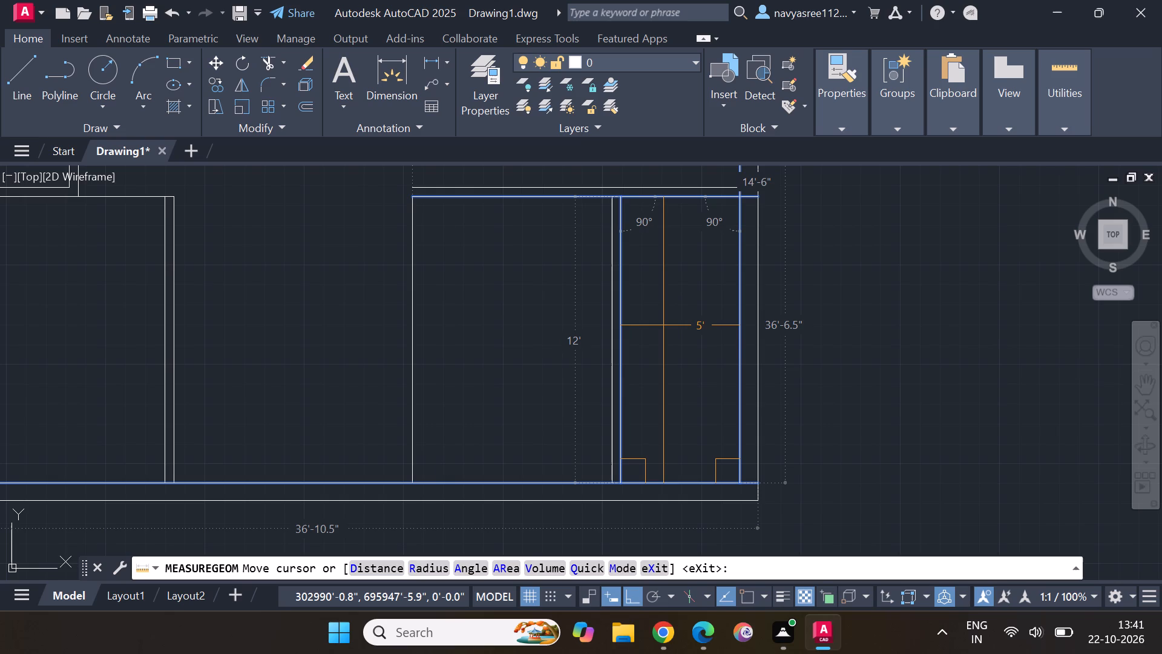
key(Escape)
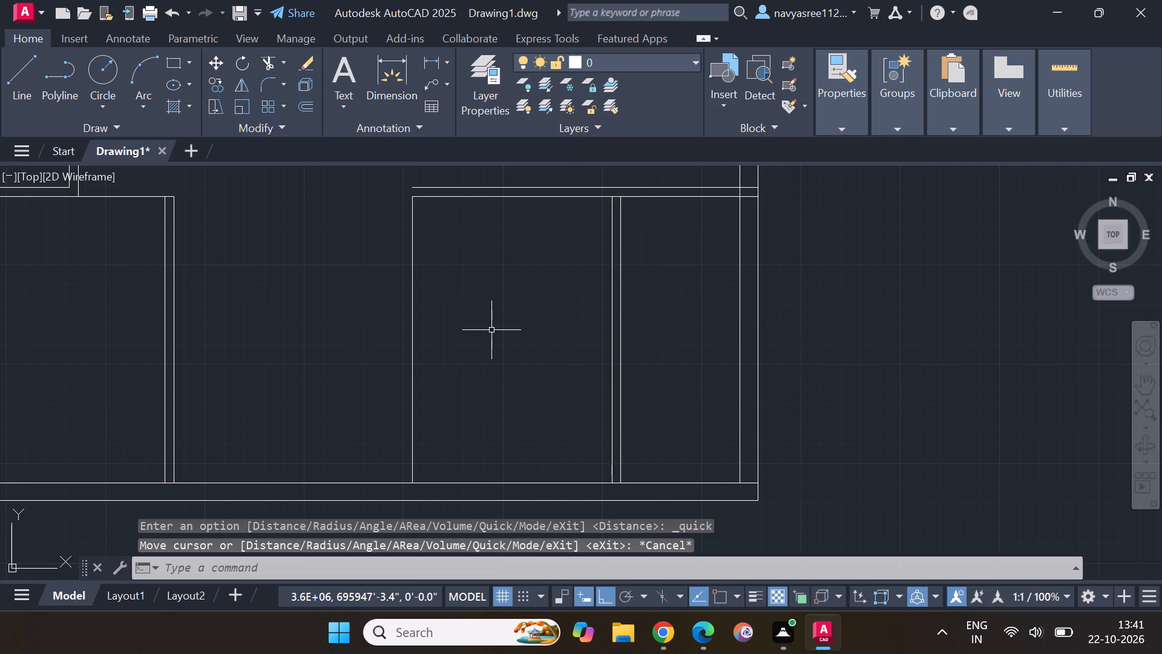
Erase the vertical line forming the left side of the wider lower-right room.
click(412, 343)
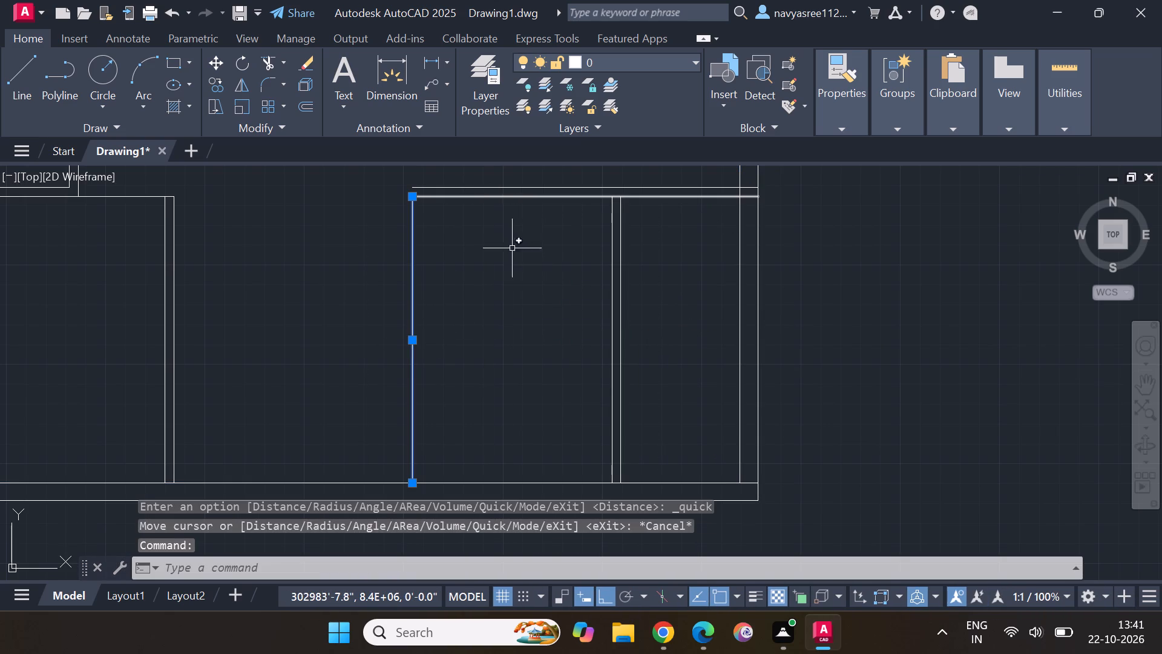
key(Delete)
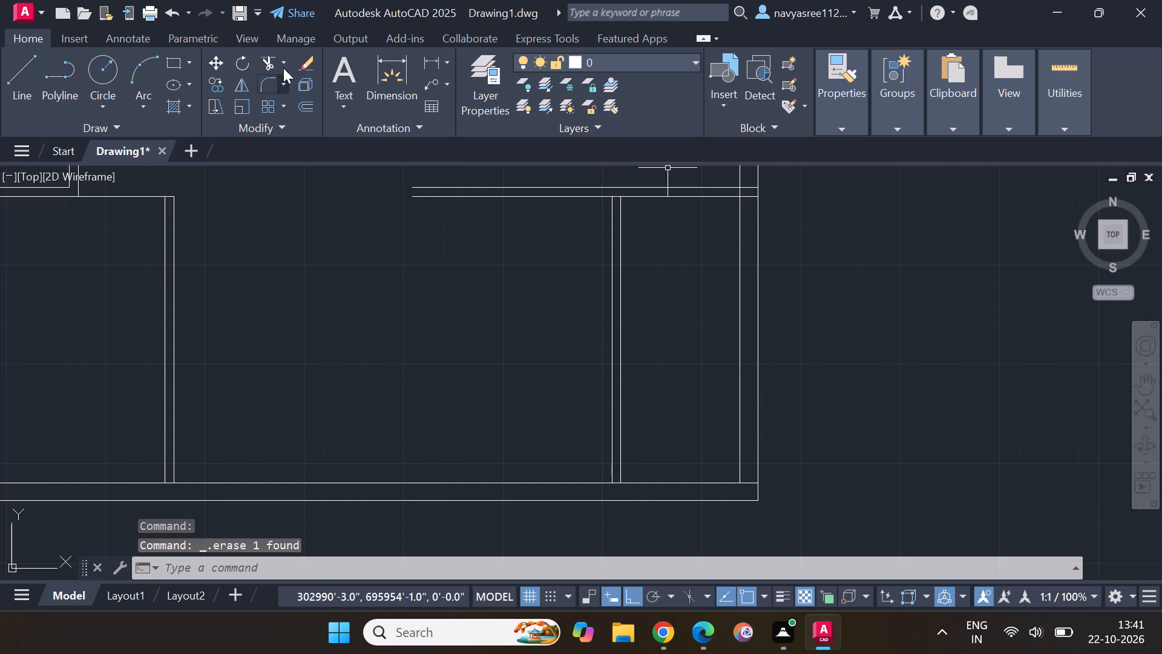
Offset the left line of the lower-right rooms' partition wall 8' to the left for the room's width.
click(309, 108)
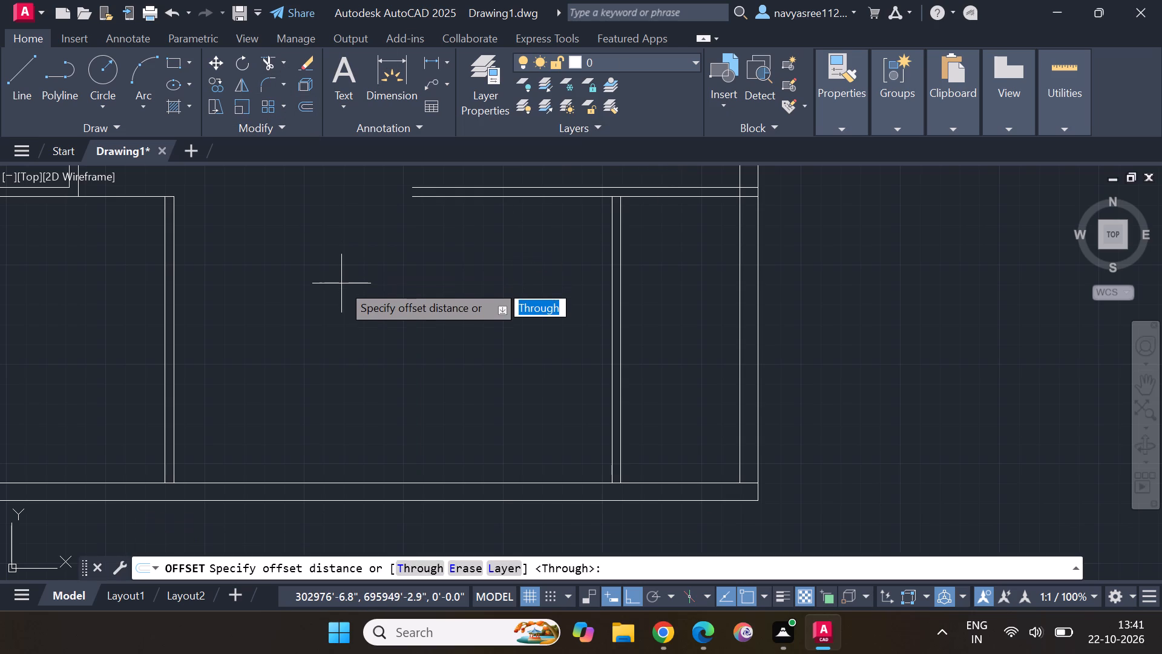
key(Return)
click(612, 357)
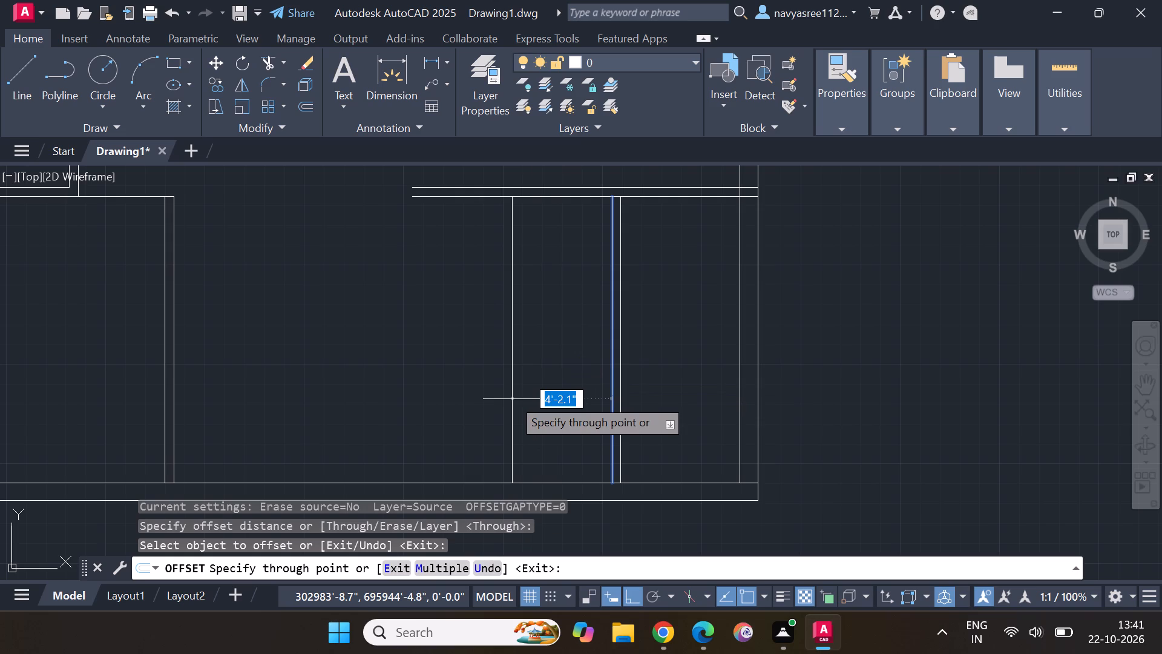
key(8)
key(apostrophe)
key(Return)
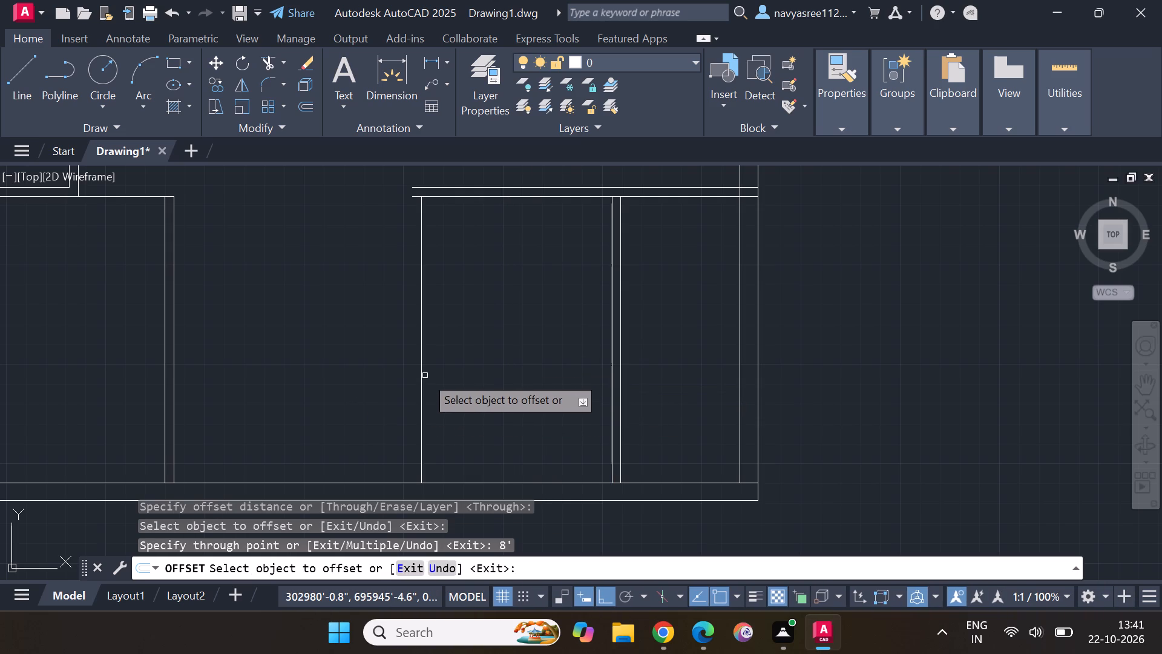
Offset the left line of the lower-right room 4.5" to the left to give its wall thickness.
click(421, 380)
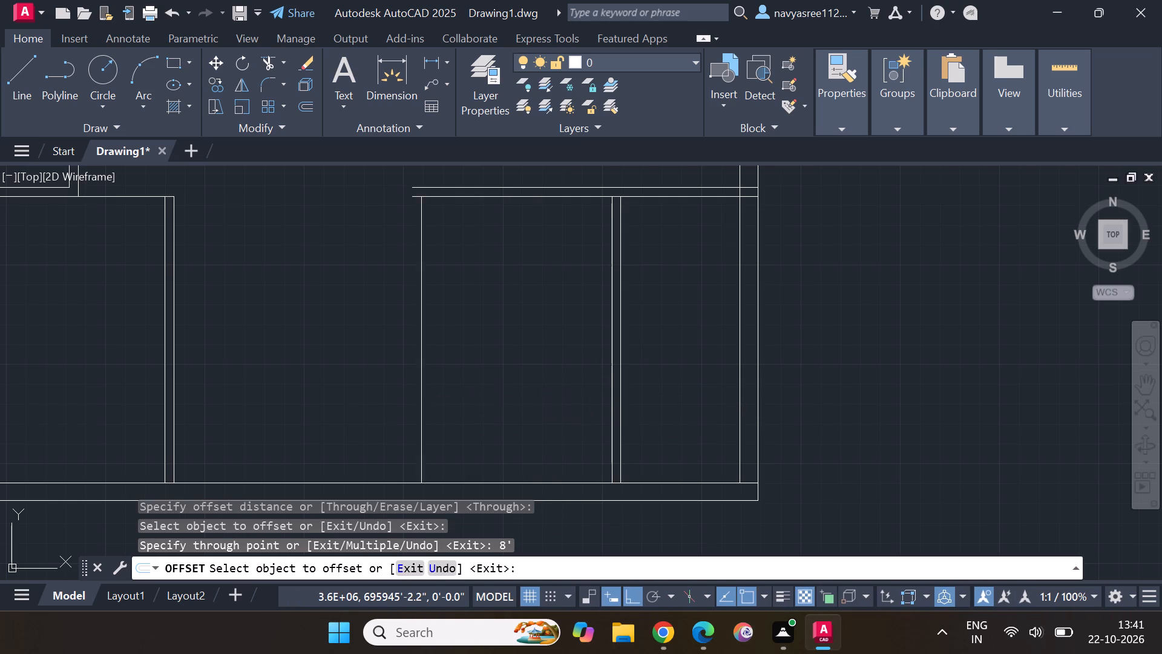
key(4)
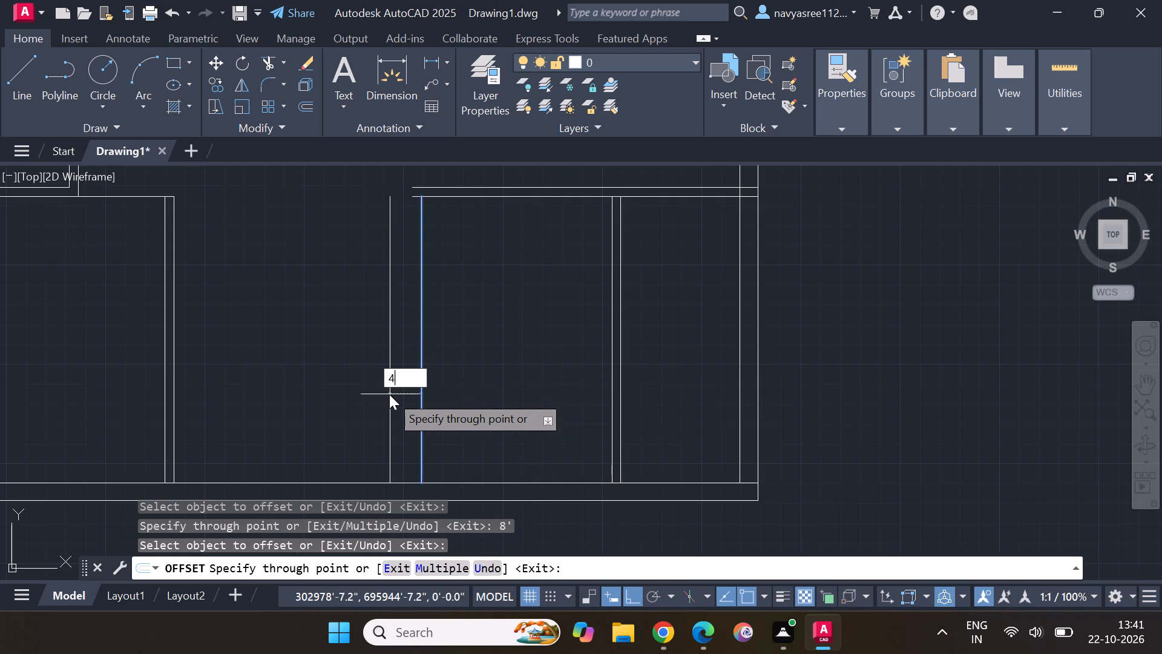
key(period)
key(5)
key(shift+quotedbl)
key(Return)
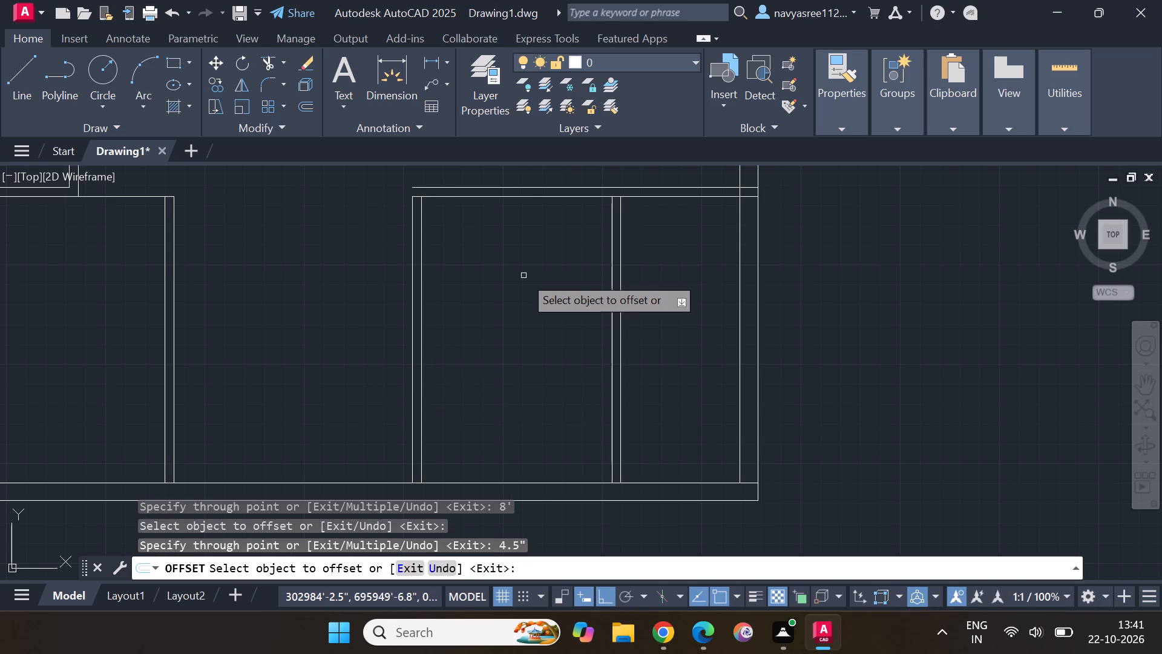
key(Escape)
key(Escape)
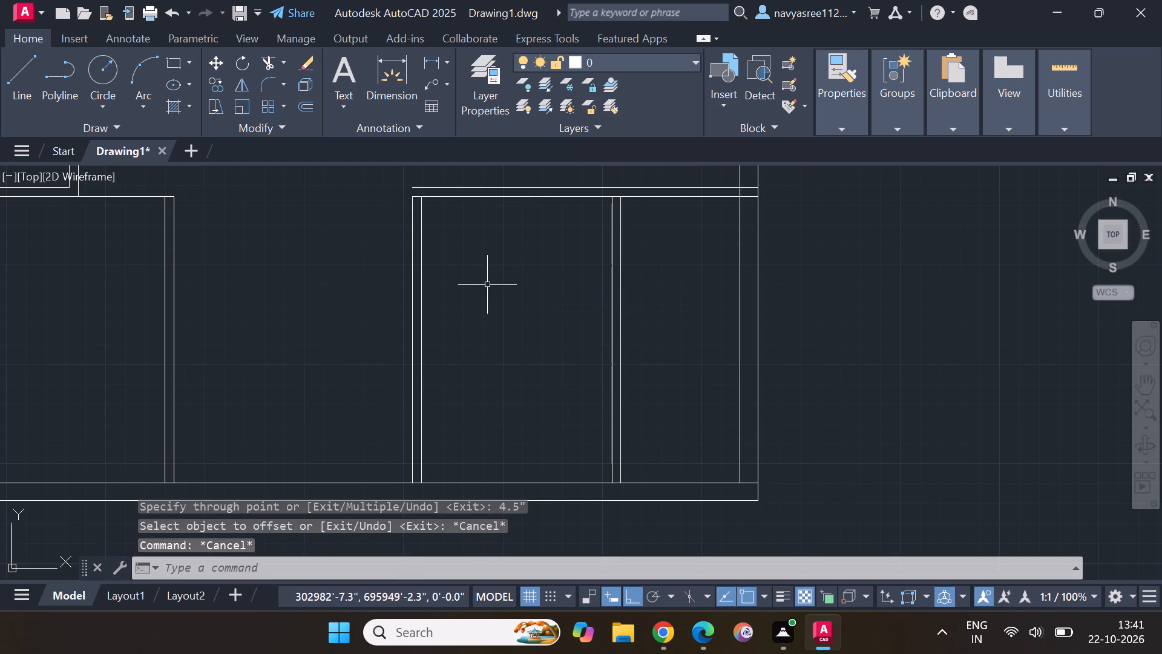
key(Escape)
Stretch the upper ends of both left wall lines of the lower-right room up to the upper line of its top wall.
click(422, 312)
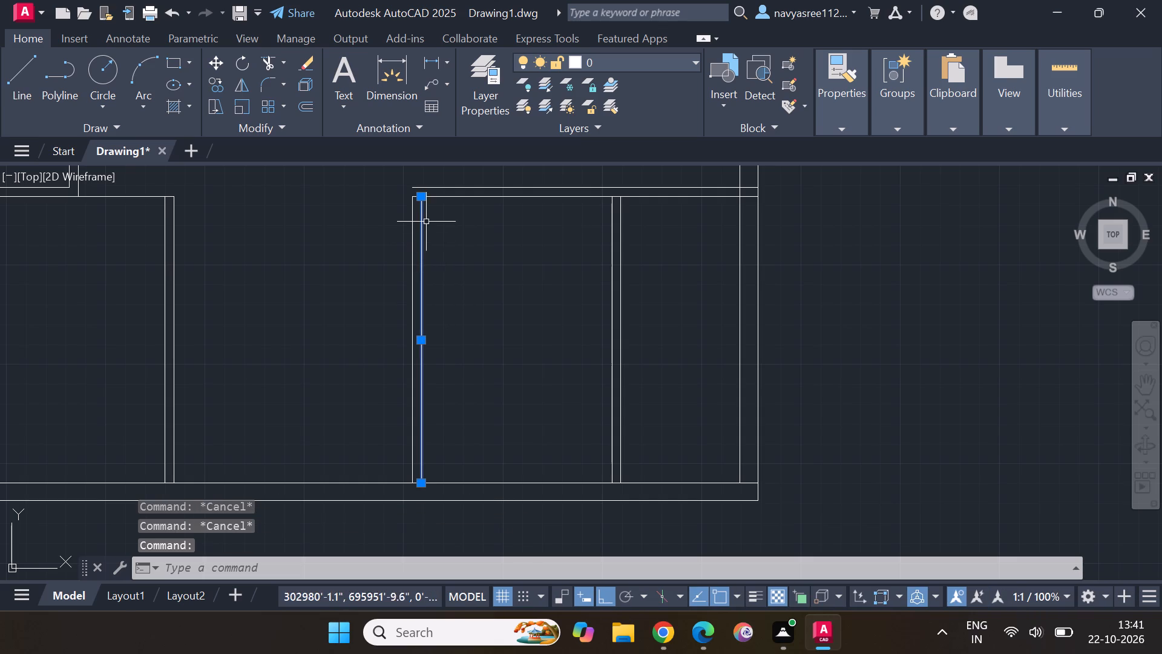
scroll(418, 198, up, 2)
middle_drag(451, 204, 456, 378)
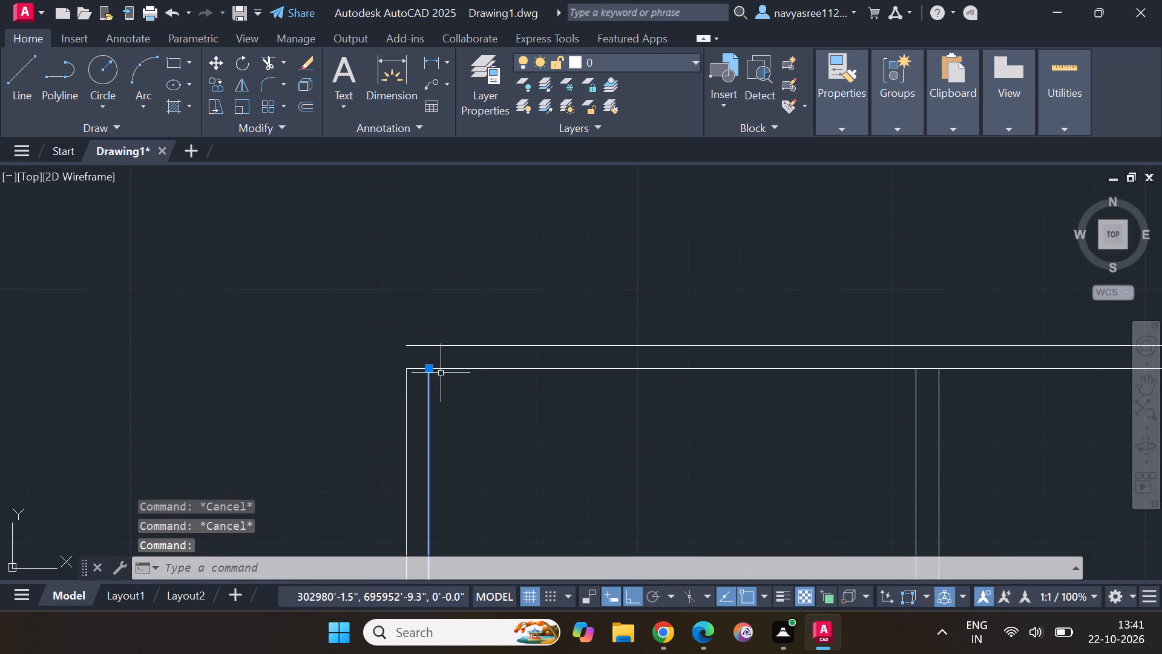
click(429, 369)
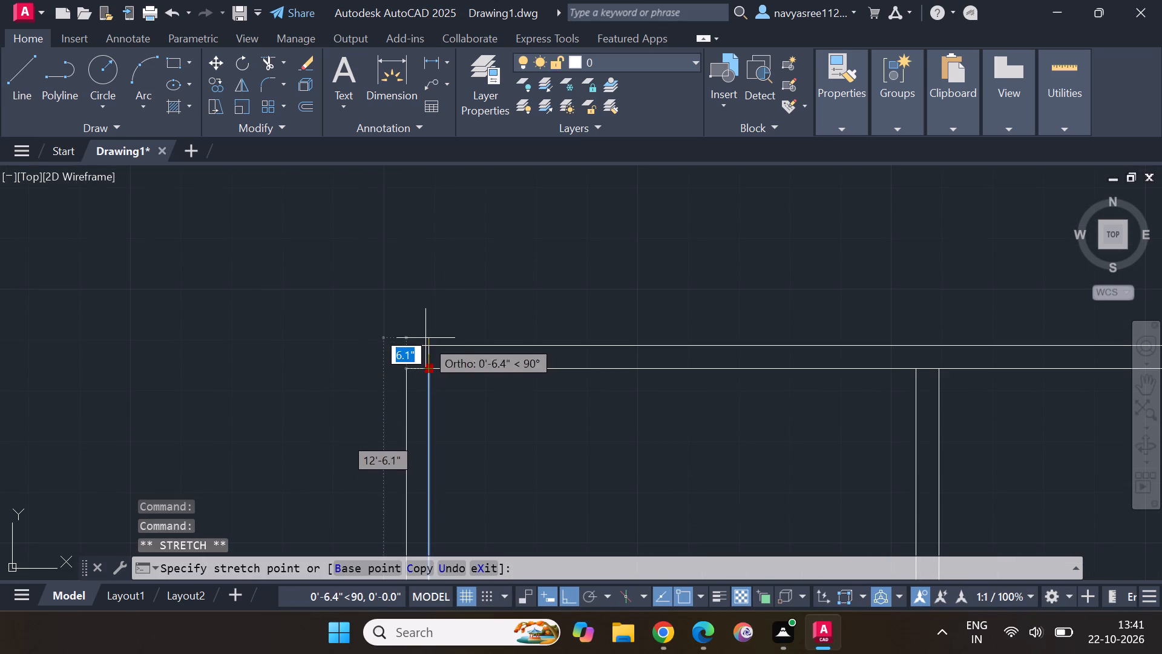
click(425, 346)
key(Escape)
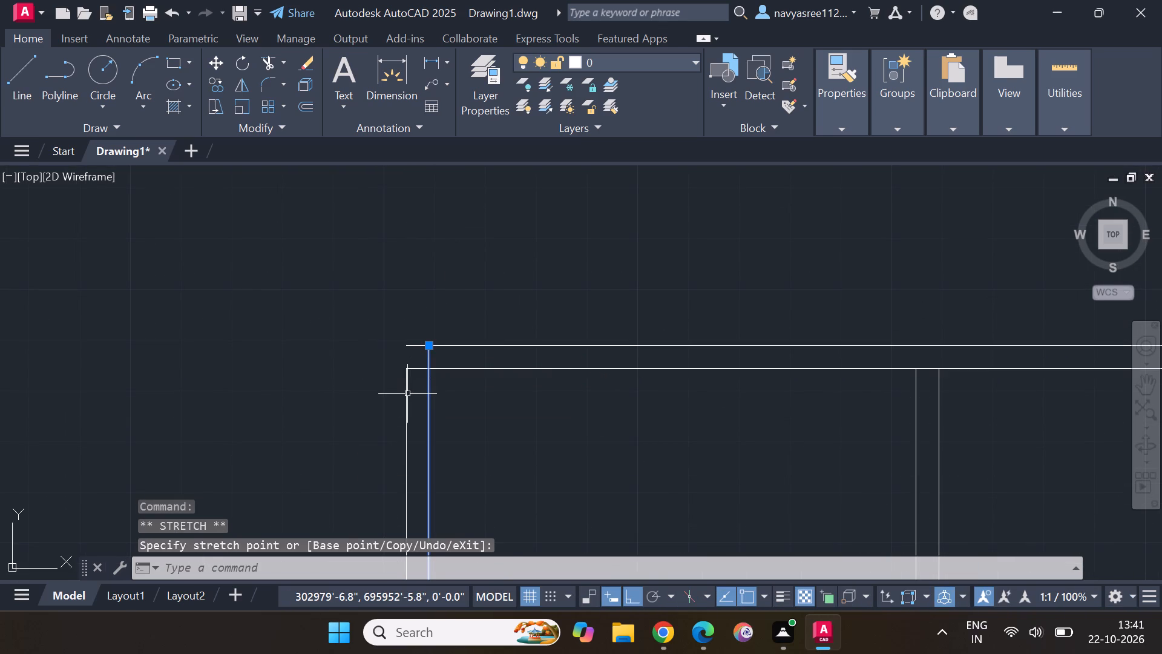
click(406, 395)
click(406, 371)
click(406, 344)
key(Escape)
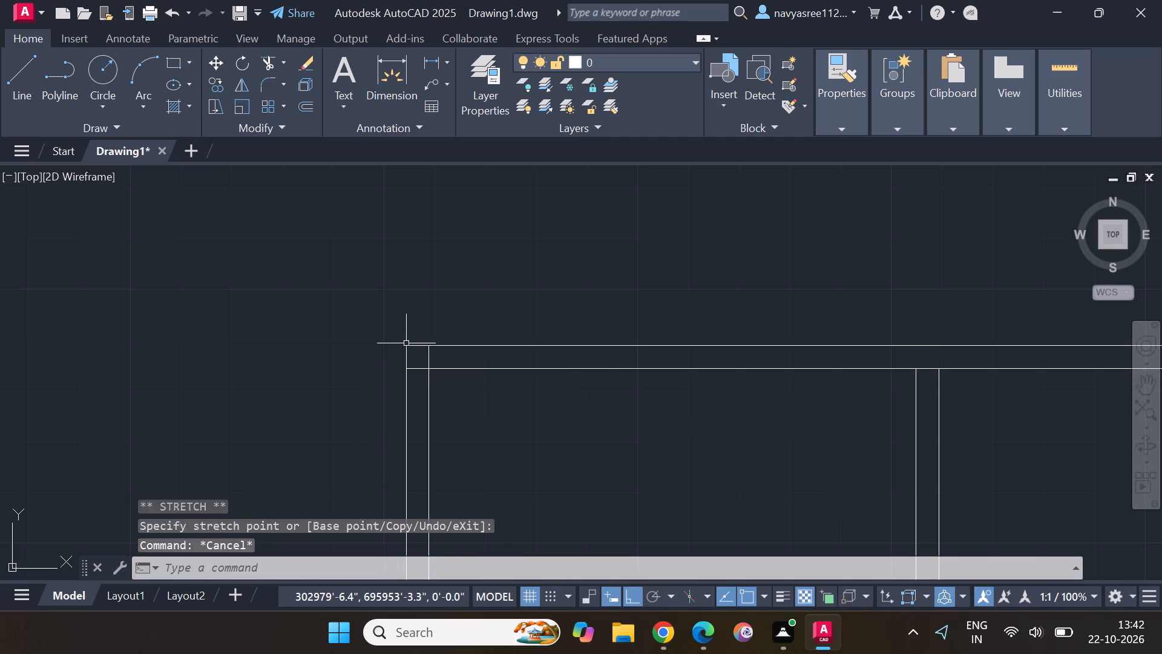
key(Escape)
key(Escape)
Trim the lower-right room's top wall lines and the inner bottom wall line where they run into the outer right wall.
scroll(571, 424, down, 2)
middle_drag(609, 446, 520, 215)
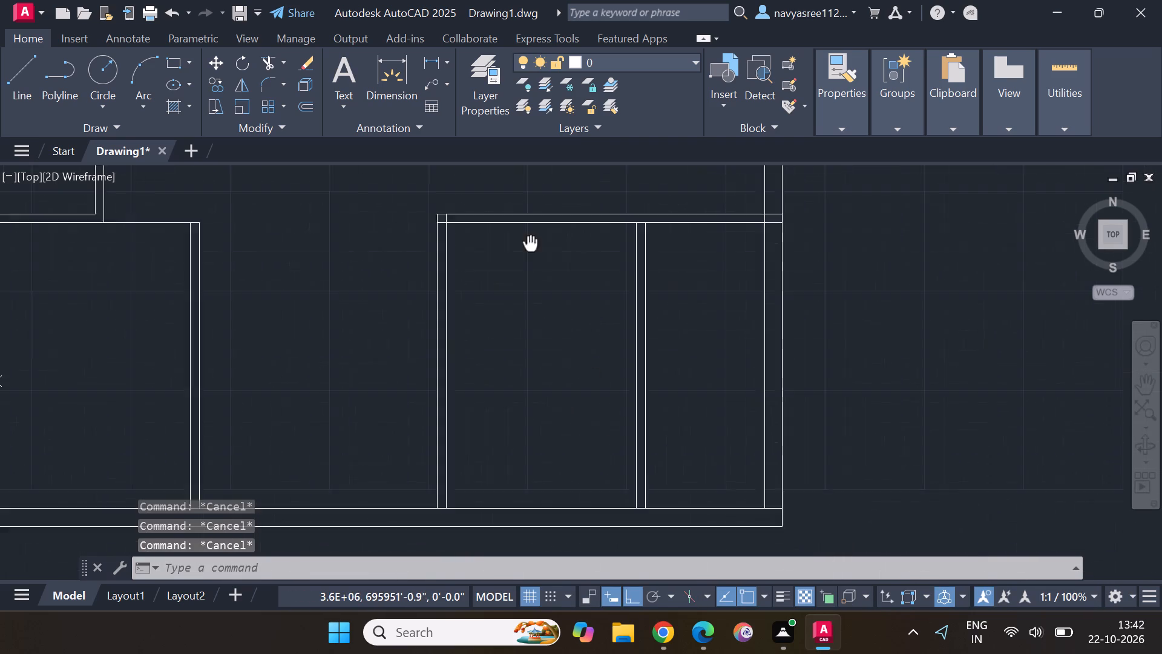
middle_drag(520, 215, 515, 198)
scroll(501, 241, down, 1)
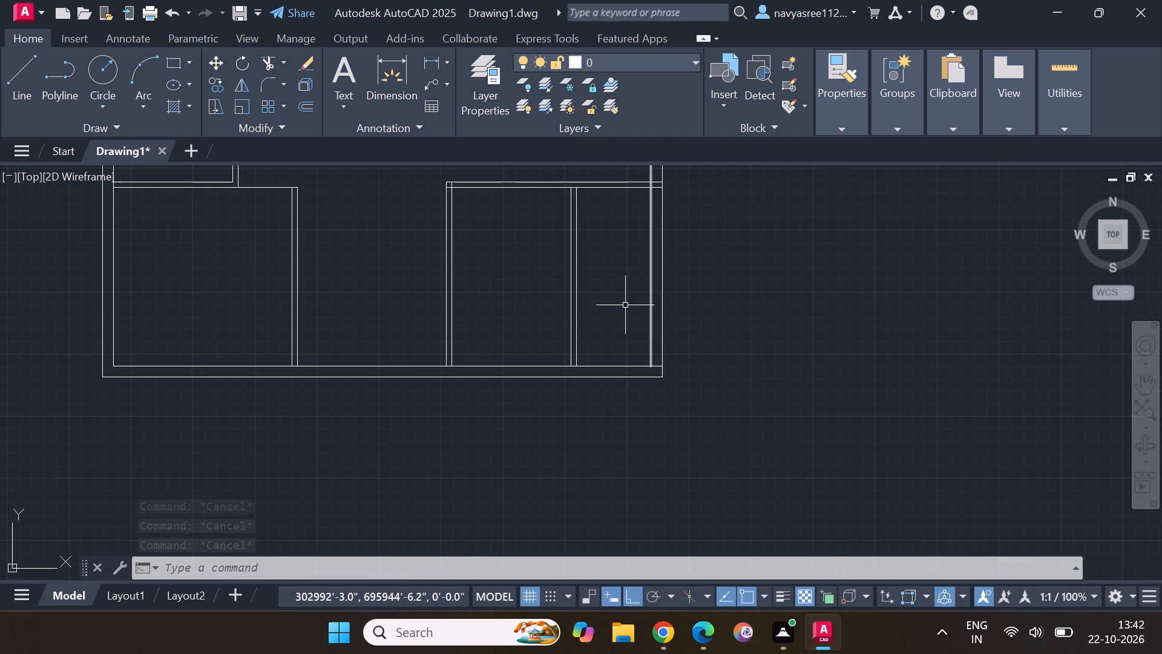
middle_drag(607, 285, 627, 399)
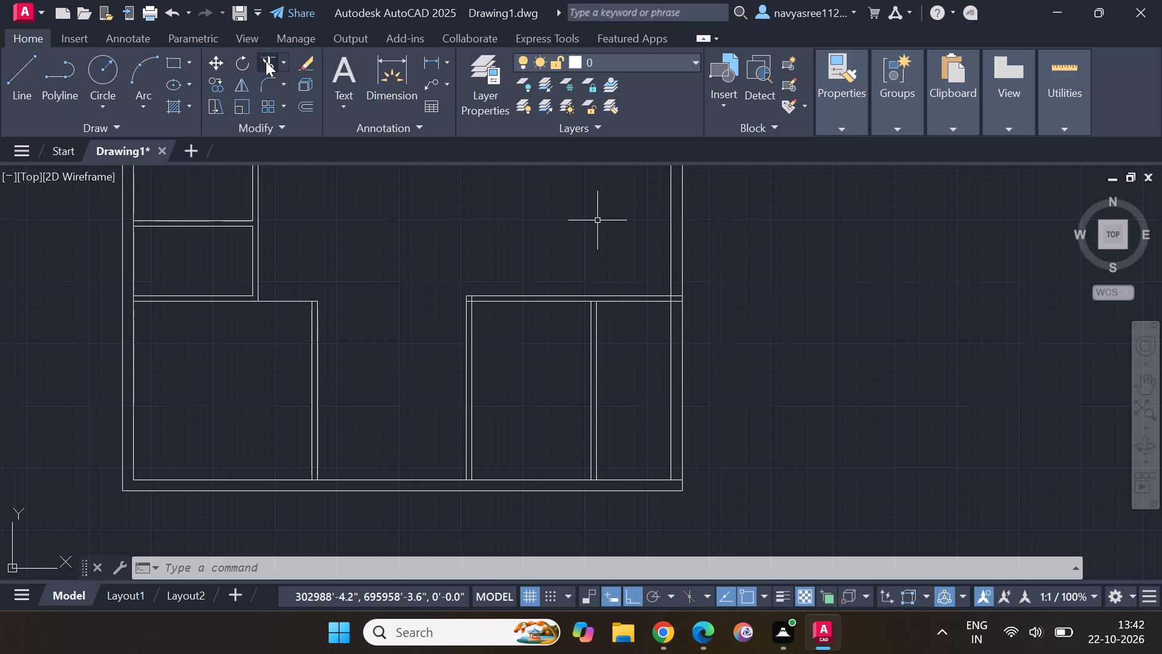
click(266, 61)
scroll(675, 312, up, 3)
scroll(674, 311, down, 1)
scroll(674, 311, up, 1)
drag(691, 224, 689, 224)
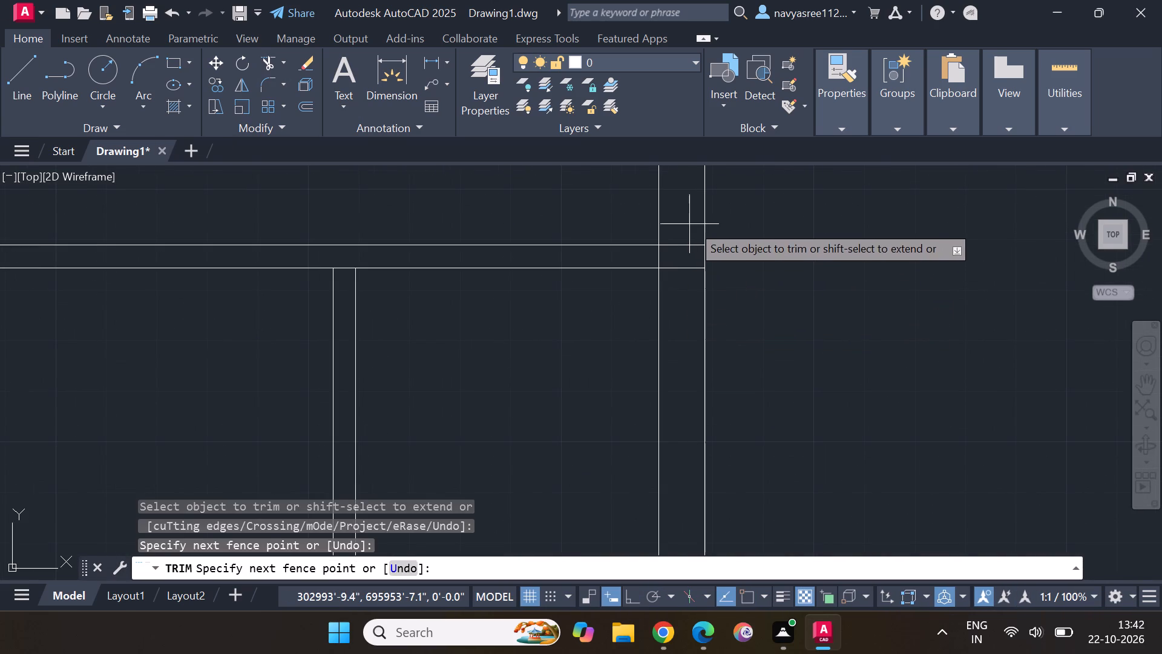
drag(689, 224, 684, 278)
scroll(680, 297, down, 2)
scroll(681, 456, down, 1)
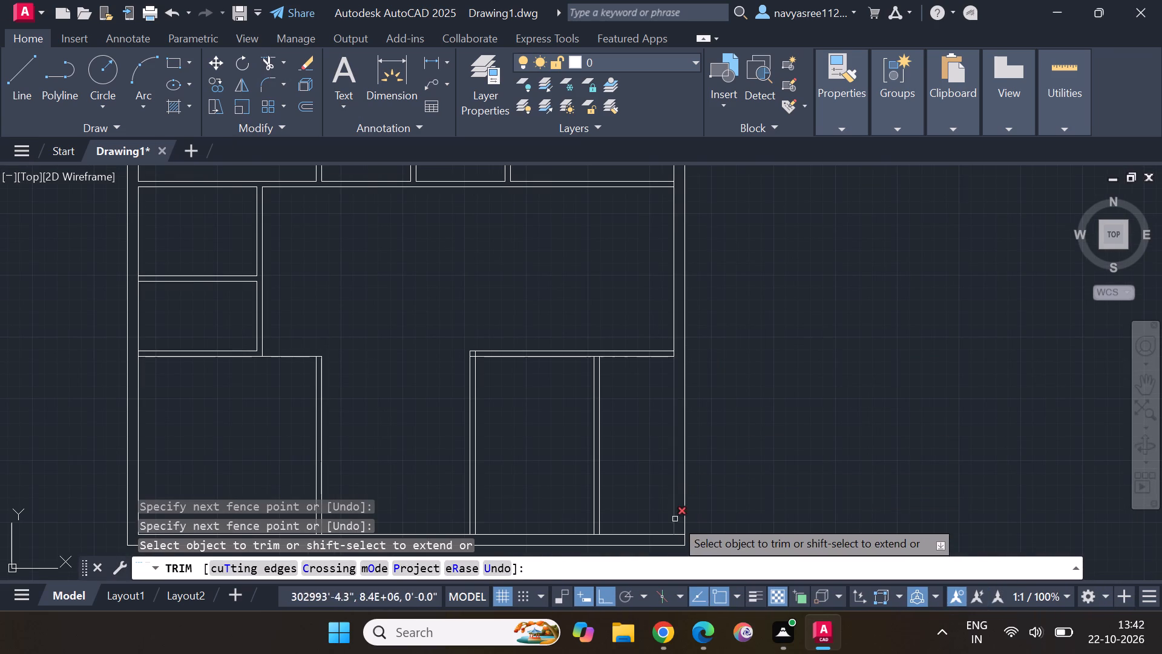
scroll(683, 532, up, 4)
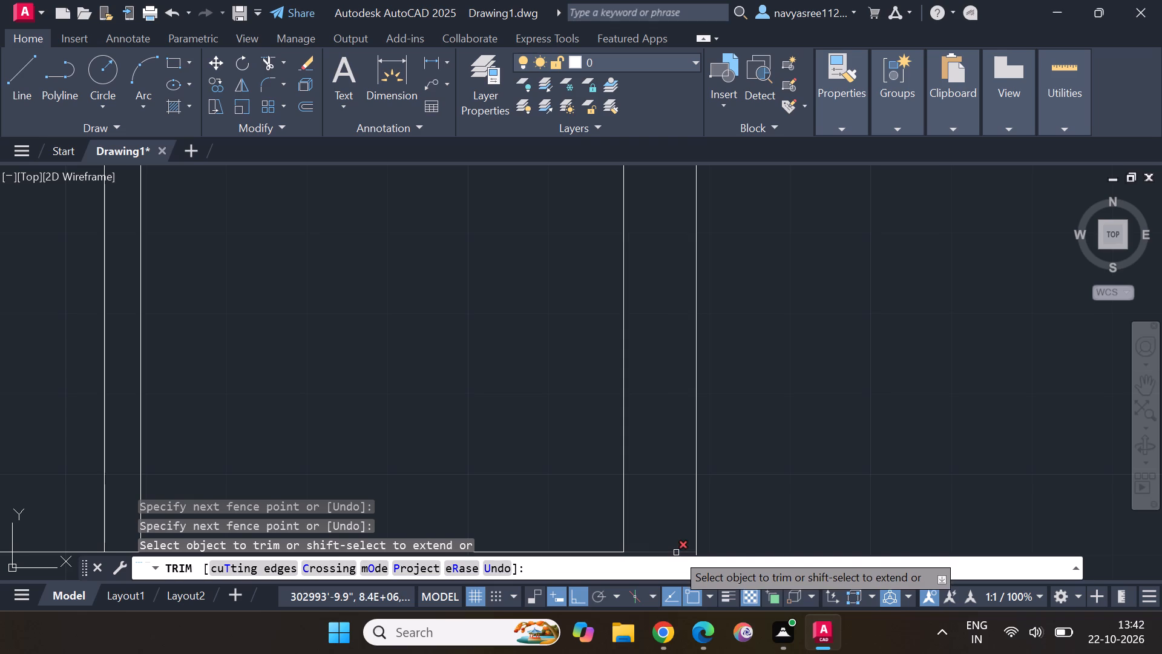
click(676, 553)
scroll(678, 518, up, 1)
scroll(678, 518, down, 3)
key(Escape)
key(Escape)
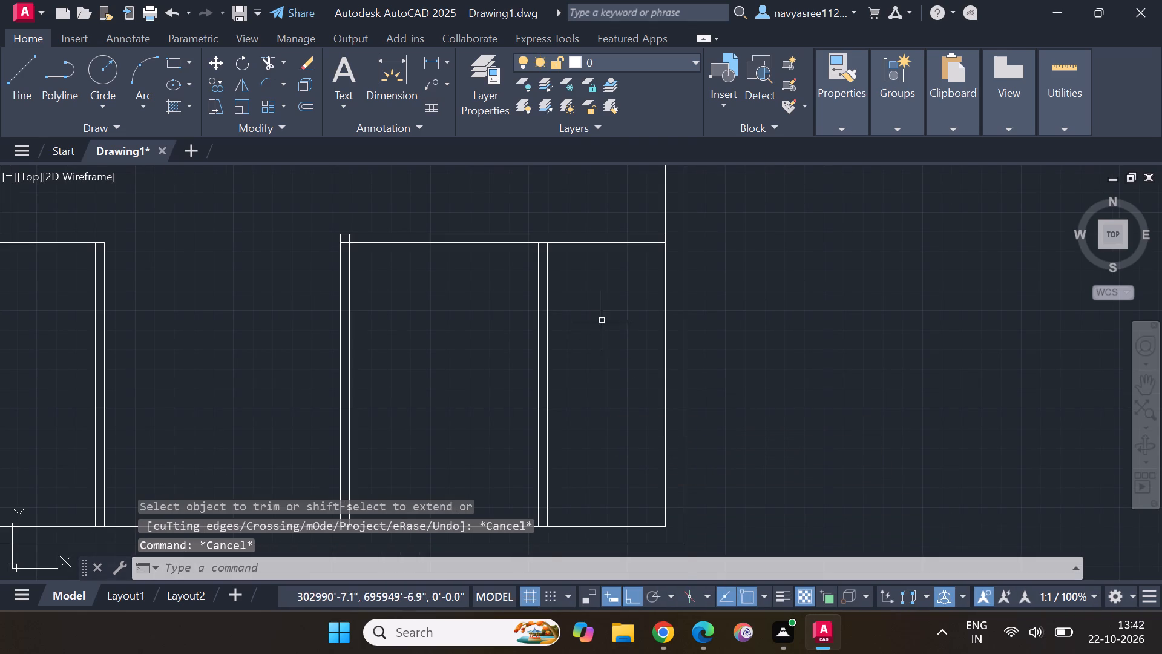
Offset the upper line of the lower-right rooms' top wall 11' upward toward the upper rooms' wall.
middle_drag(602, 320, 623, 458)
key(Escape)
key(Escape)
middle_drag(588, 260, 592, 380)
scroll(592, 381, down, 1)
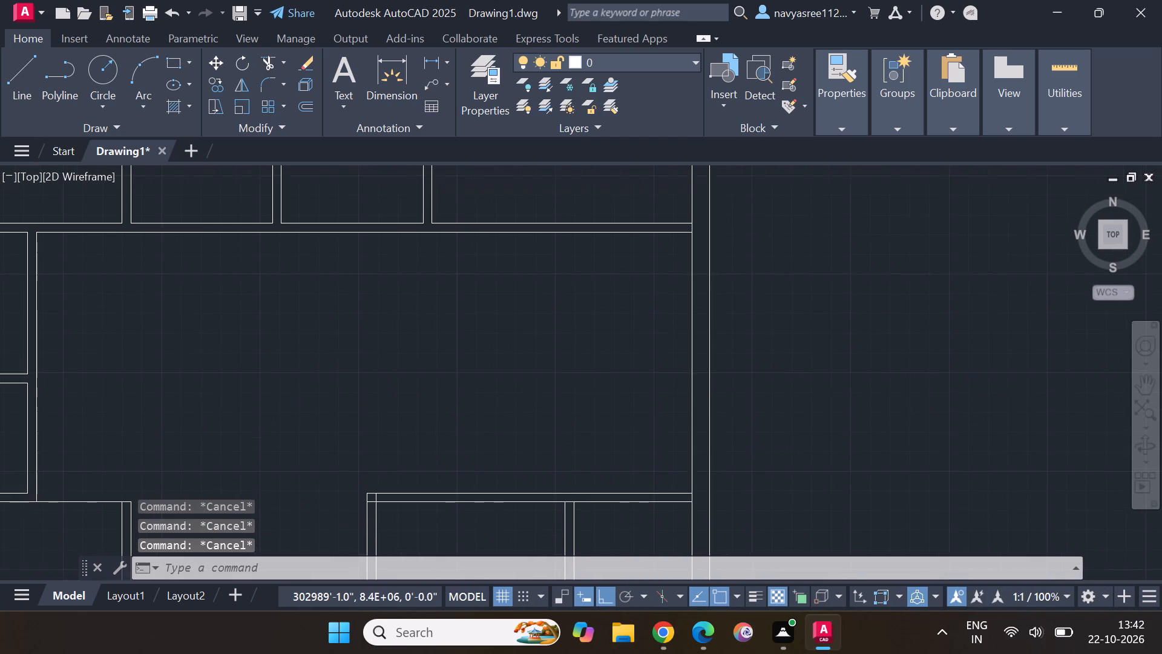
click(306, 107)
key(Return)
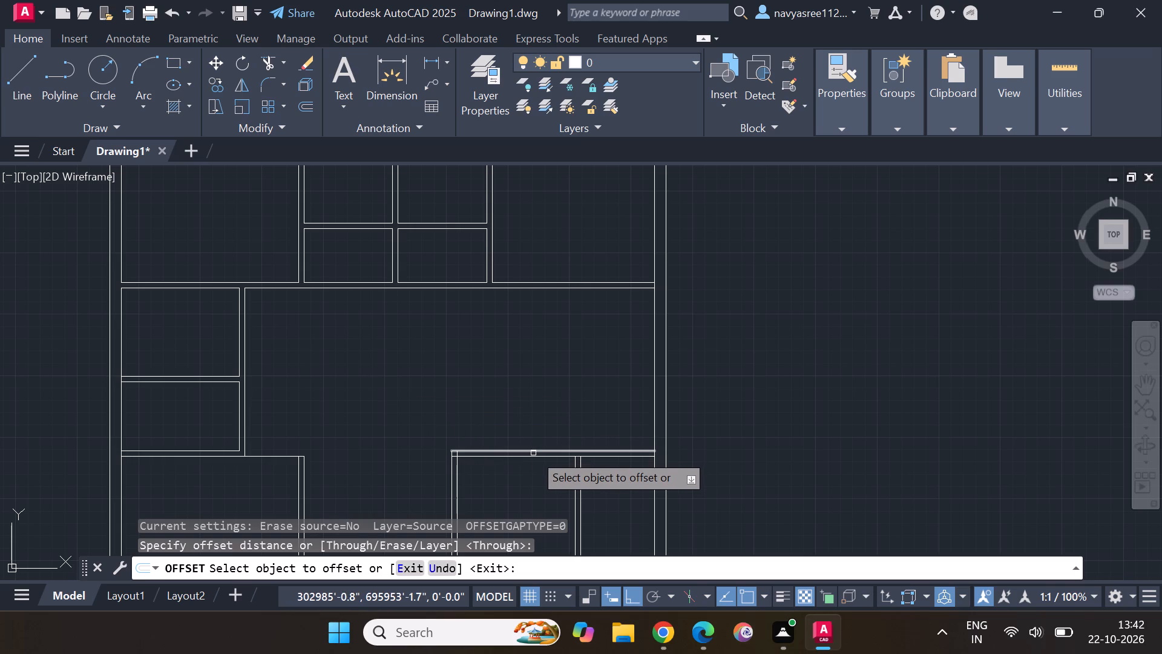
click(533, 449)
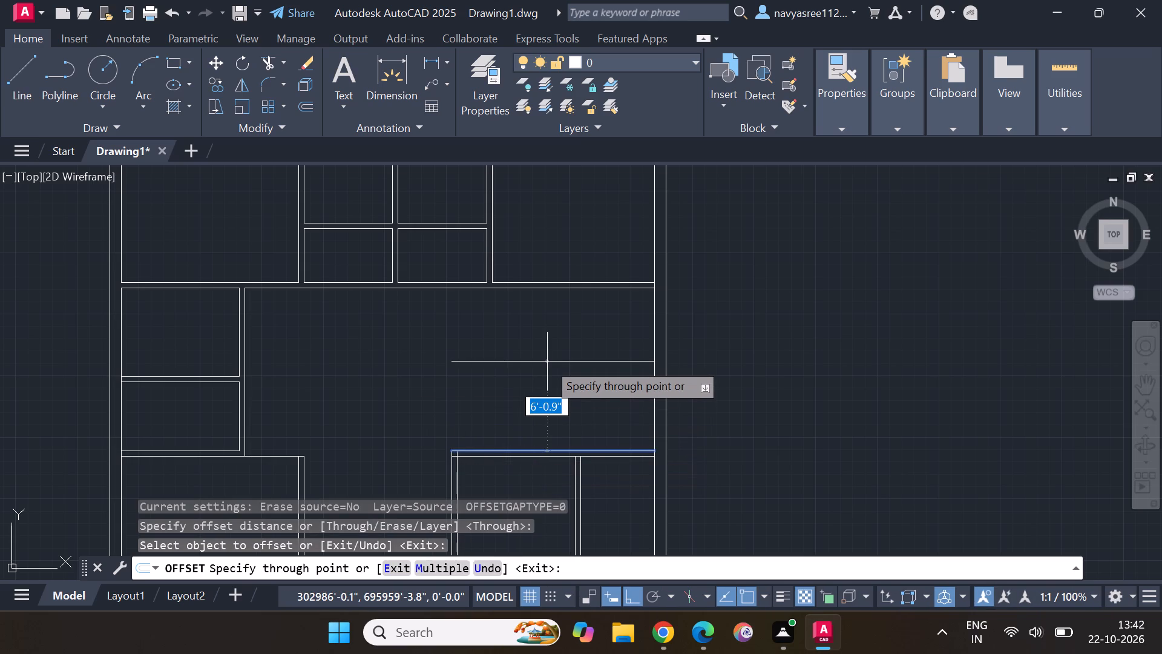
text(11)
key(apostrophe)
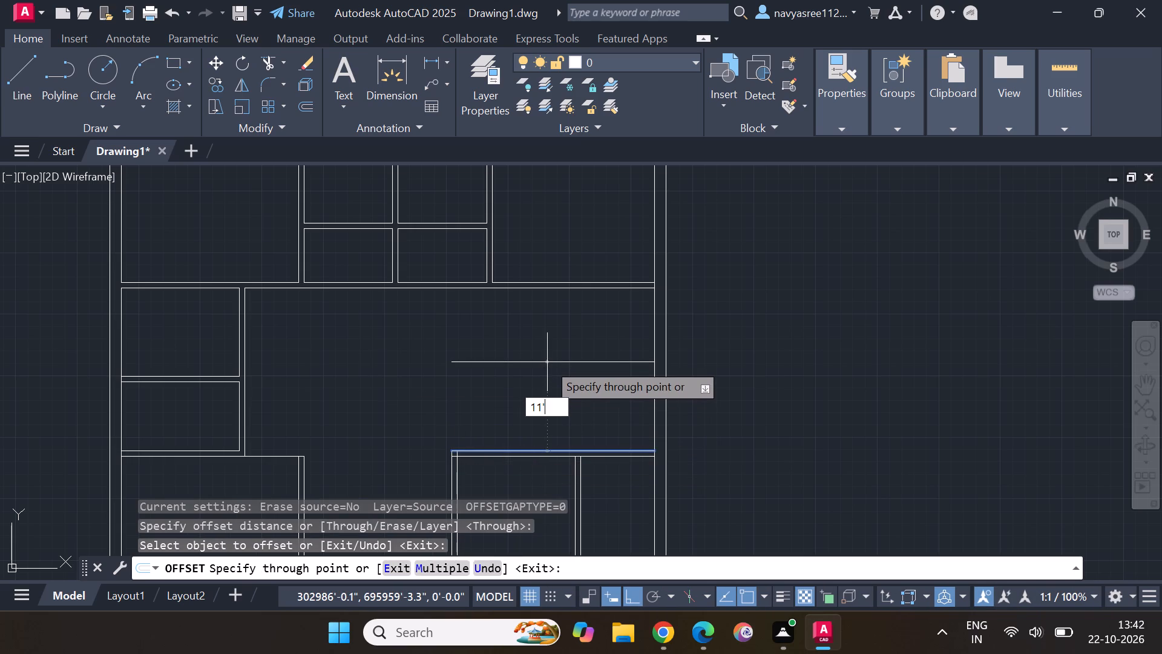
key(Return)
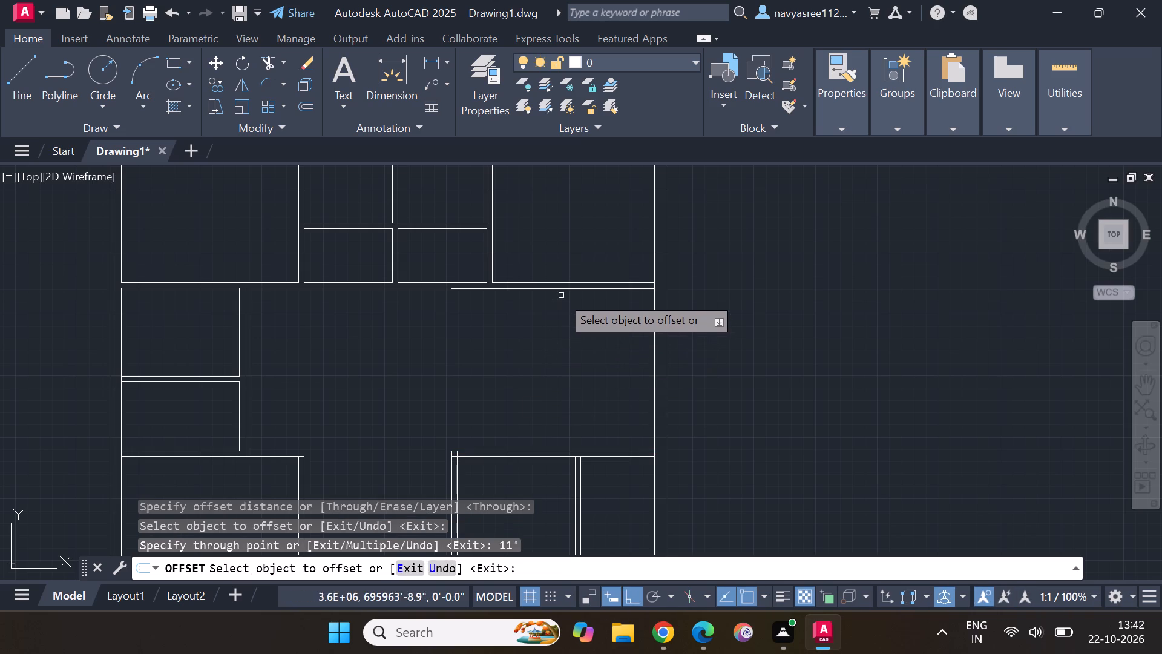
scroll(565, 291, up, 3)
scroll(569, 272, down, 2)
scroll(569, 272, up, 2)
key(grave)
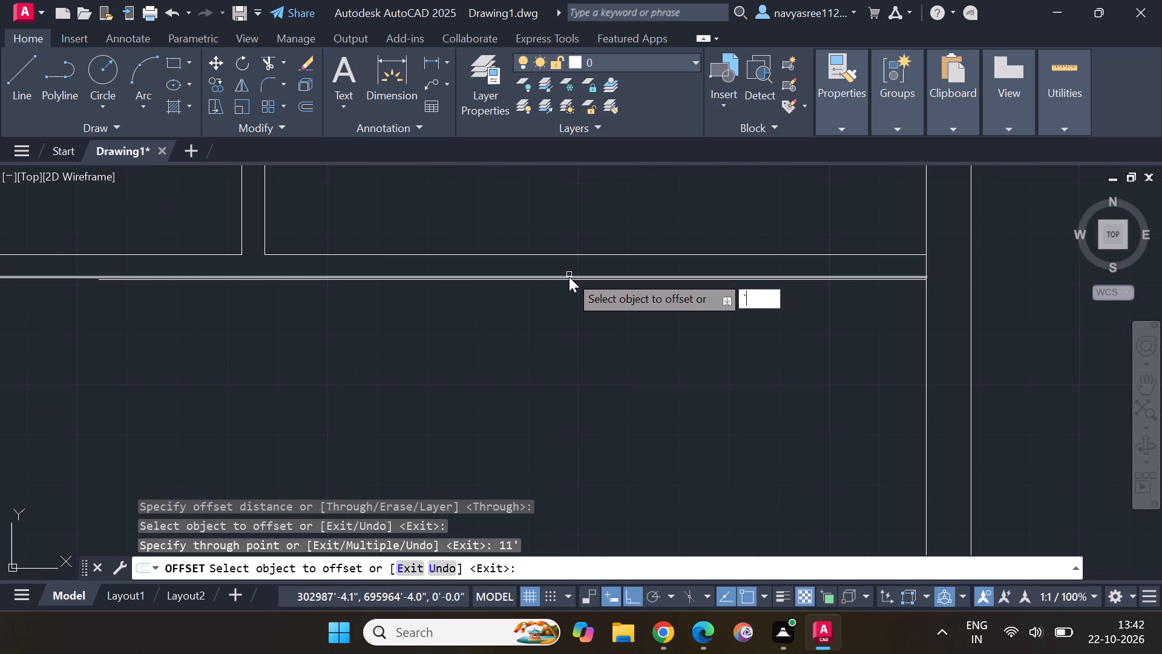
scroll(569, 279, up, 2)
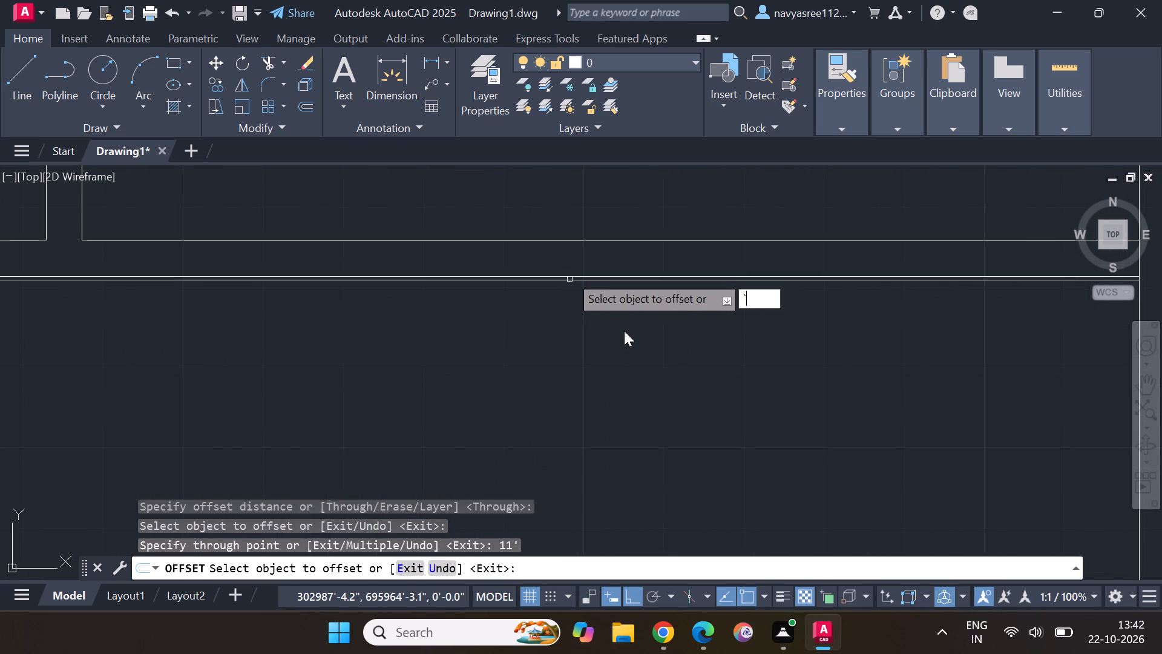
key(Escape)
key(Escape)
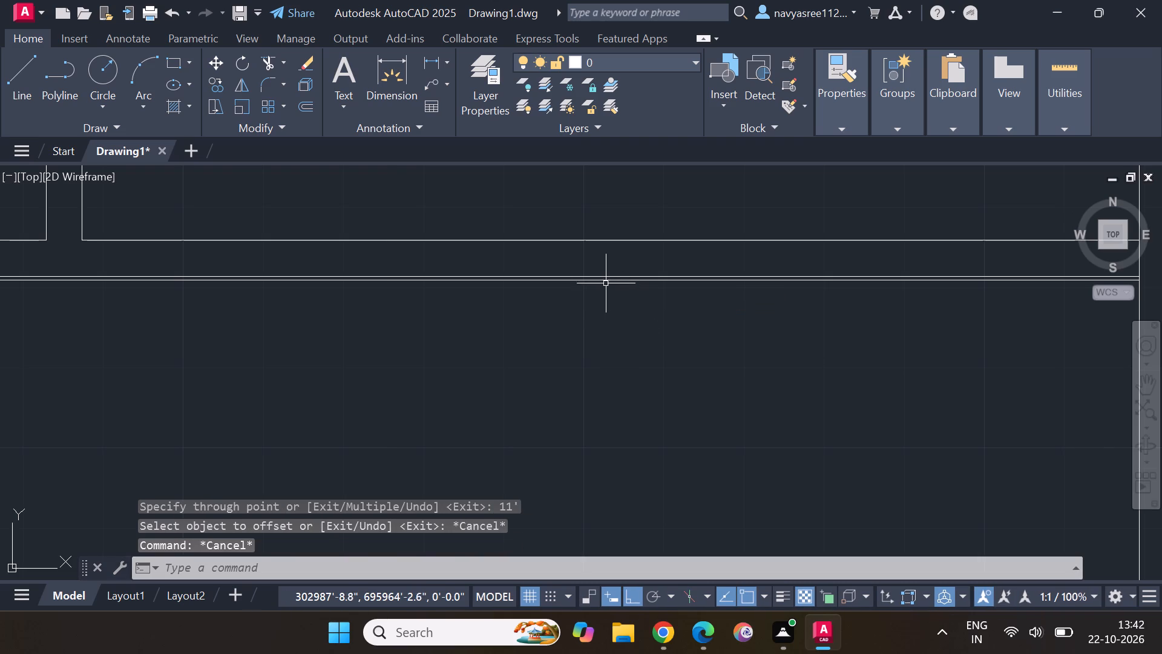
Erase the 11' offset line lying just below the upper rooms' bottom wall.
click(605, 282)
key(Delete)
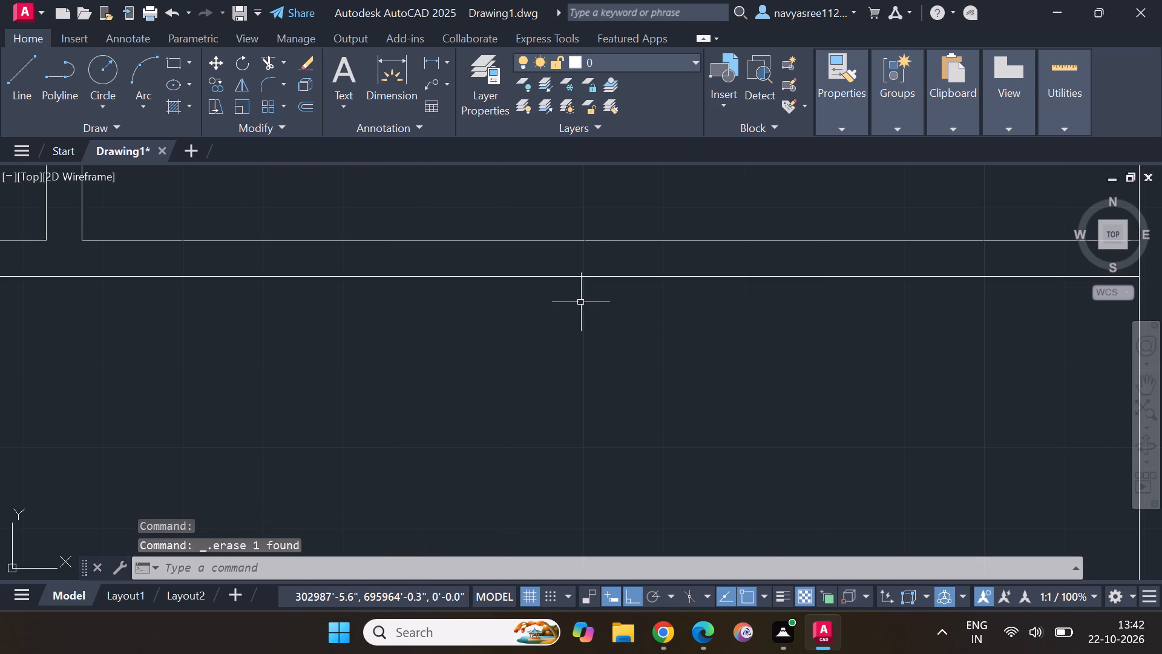
Erase the stray vertical line to the right of the plan and the stray horizontal line below it.
scroll(580, 308, down, 3)
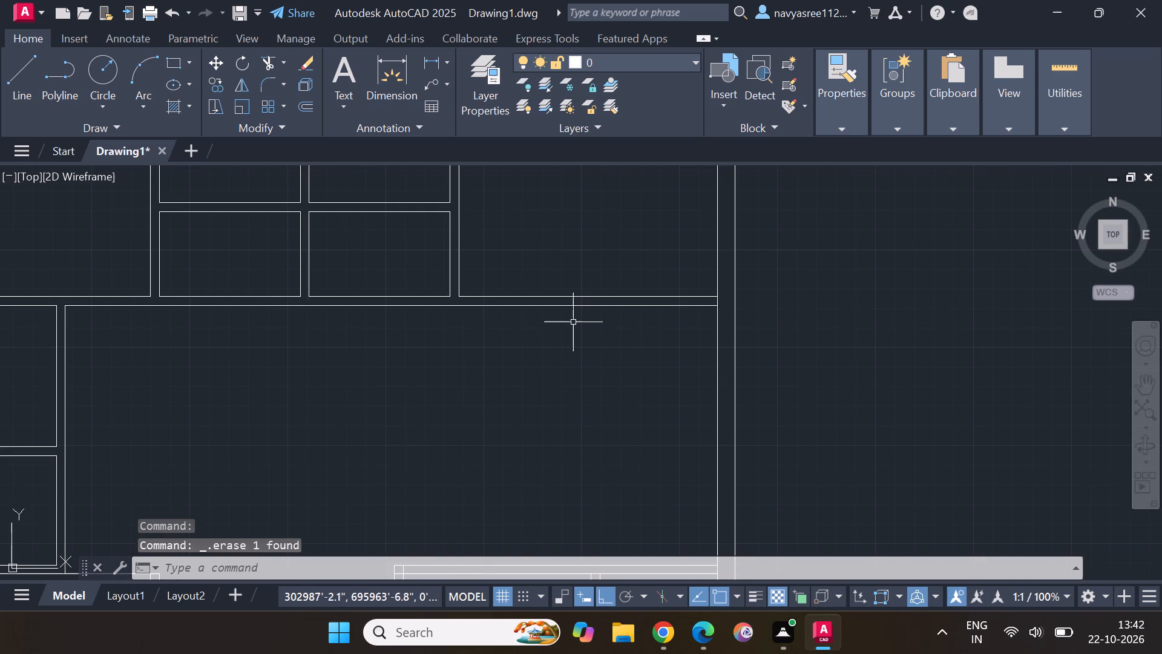
scroll(573, 320, down, 3)
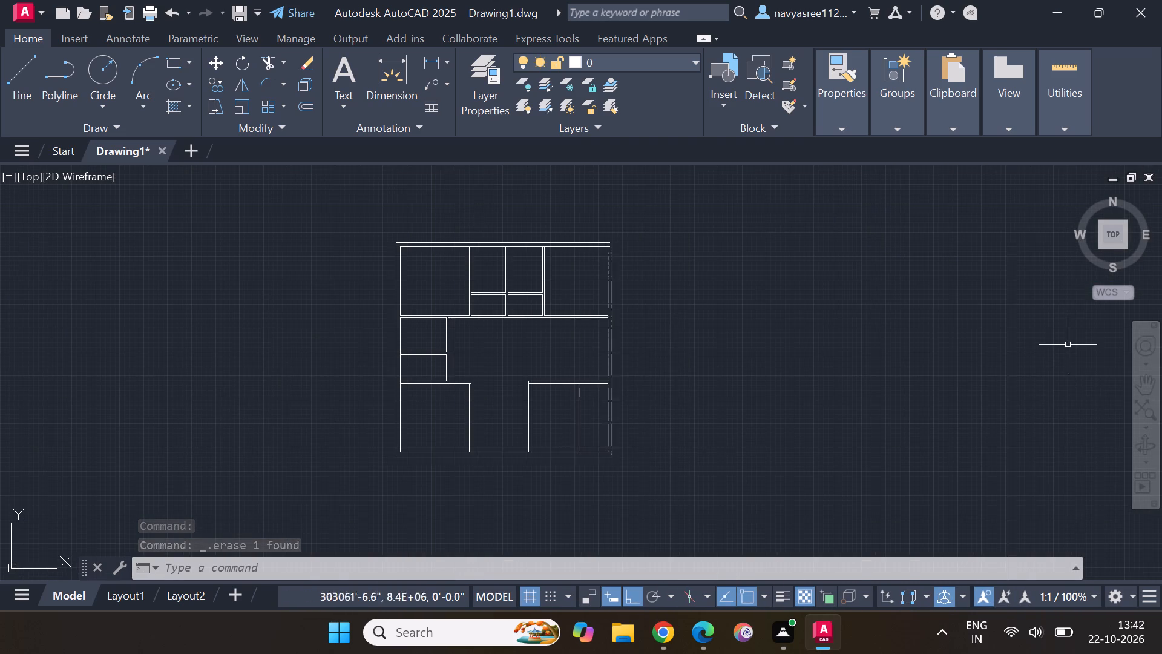
scroll(1069, 346, down, 2)
click(1042, 368)
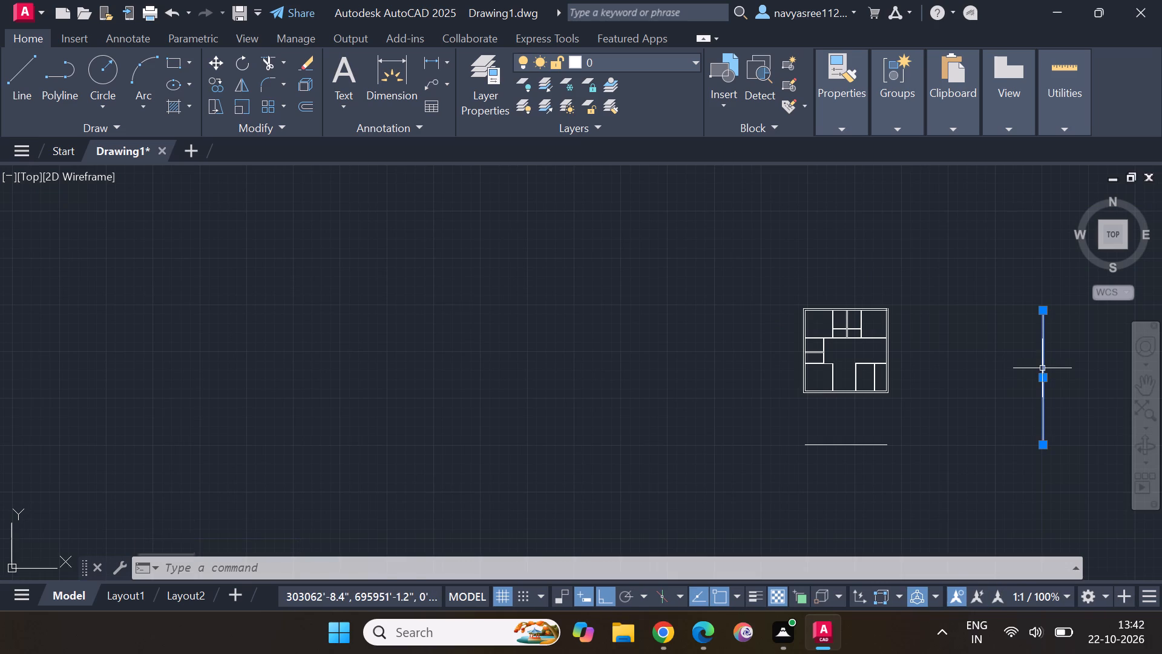
key(Delete)
click(867, 444)
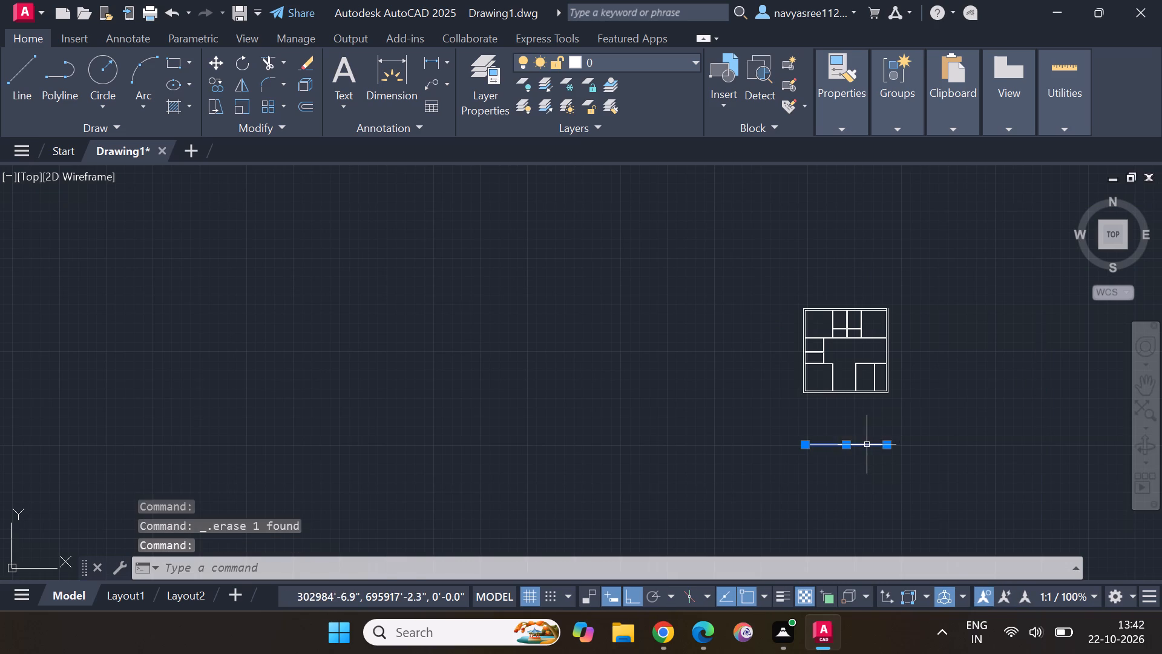
key(Delete)
Save the floor plan drawing in the Documents folder under the file name "Residential plan".
scroll(862, 384, down, 2)
scroll(871, 336, up, 4)
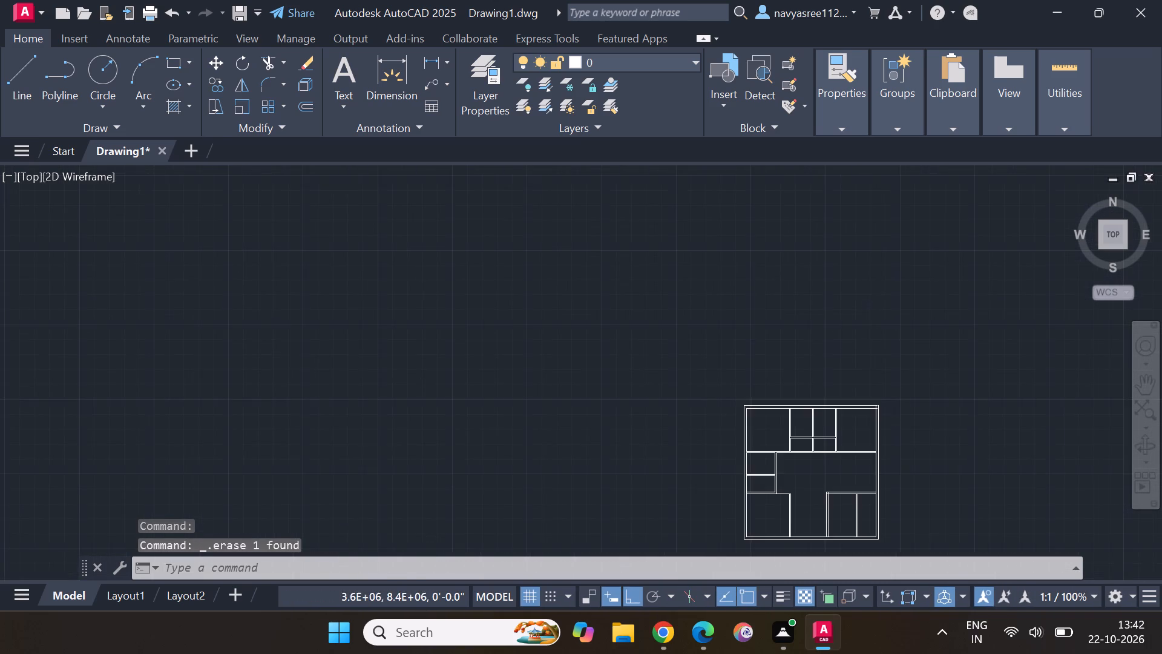
middle_drag(907, 432, 829, 254)
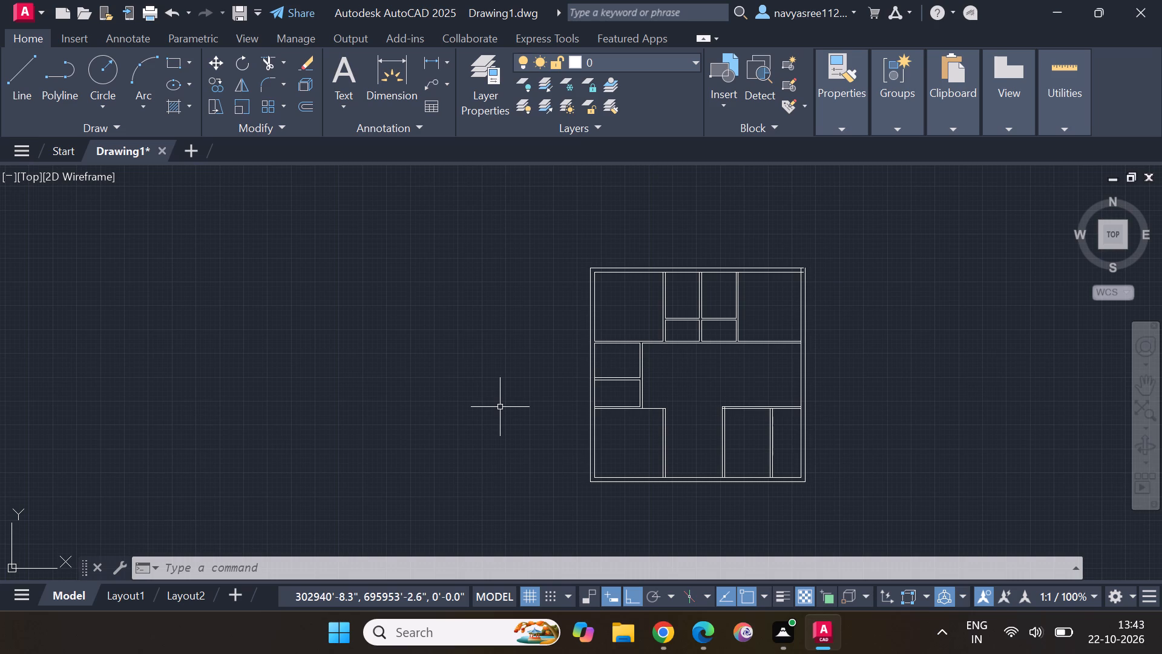
key(ctrl+s)
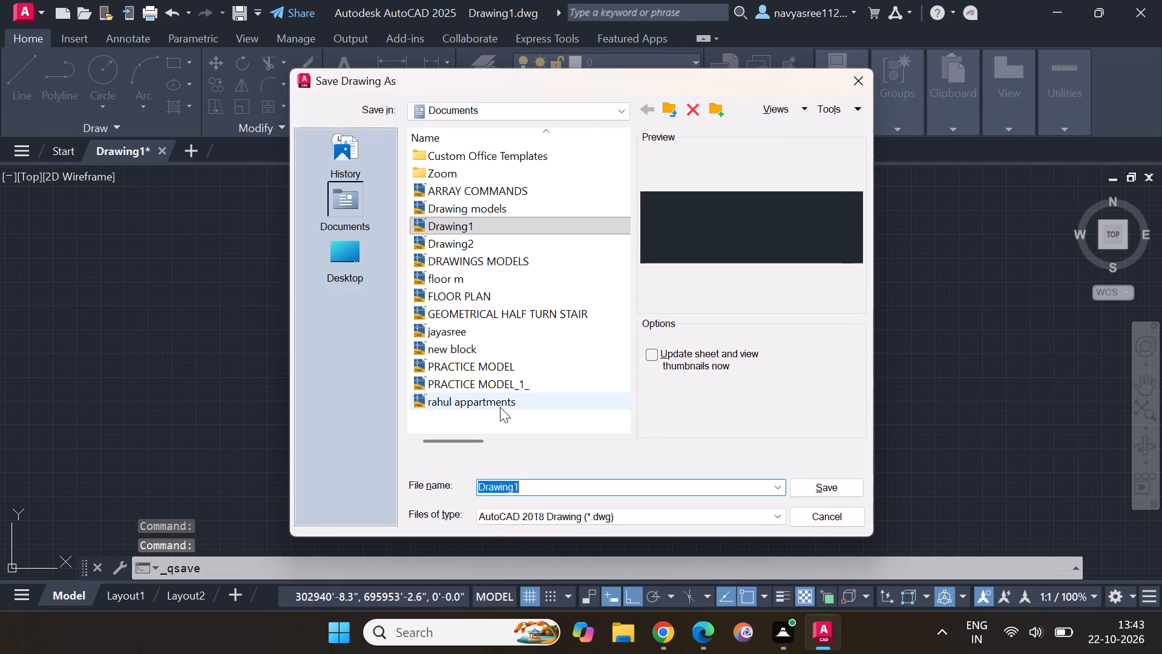
key(BackSpace)
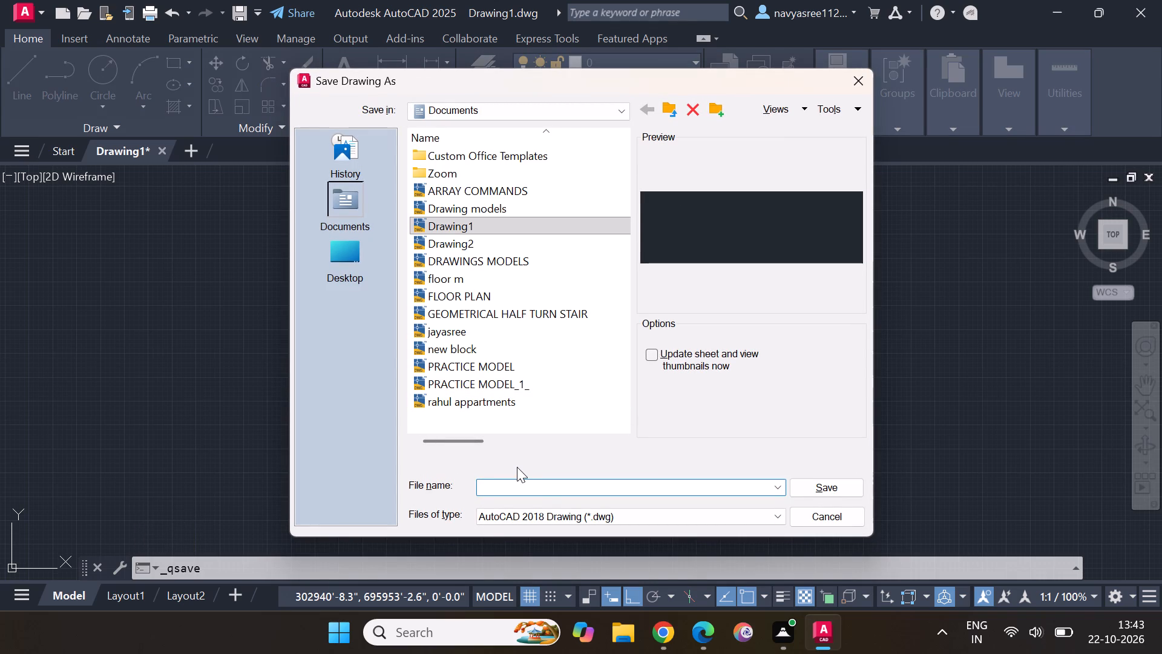
key(r)
text(eaidential plan)
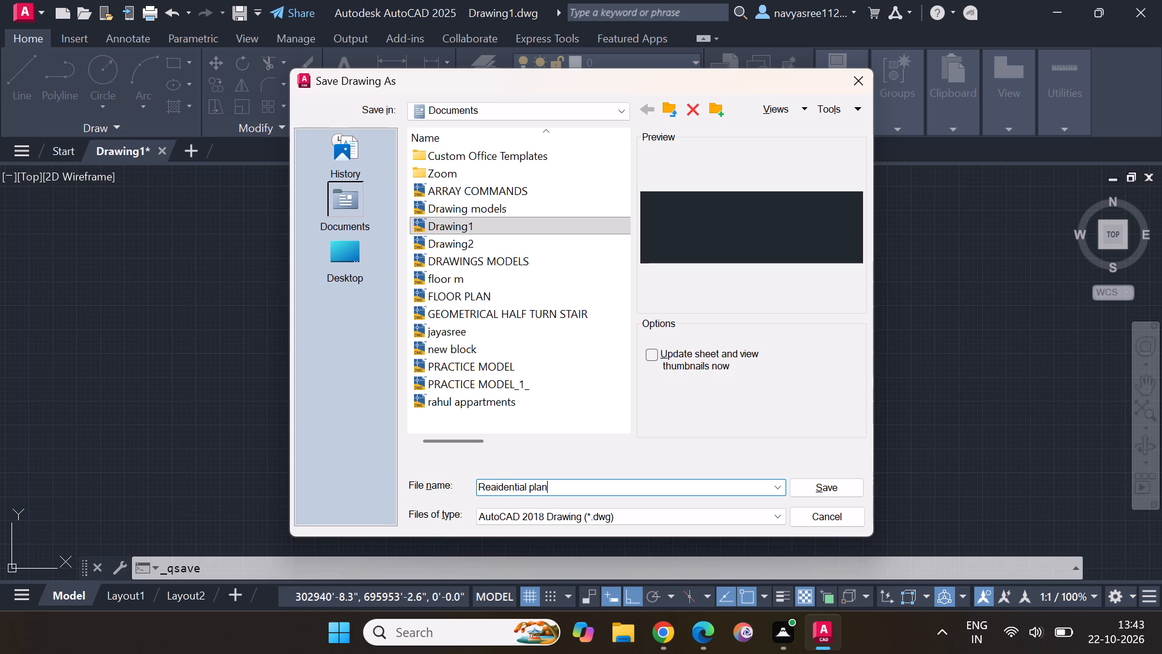
click(497, 490)
key(BackSpace)
key(BackSpace)
text(sd)
key(BackSpace)
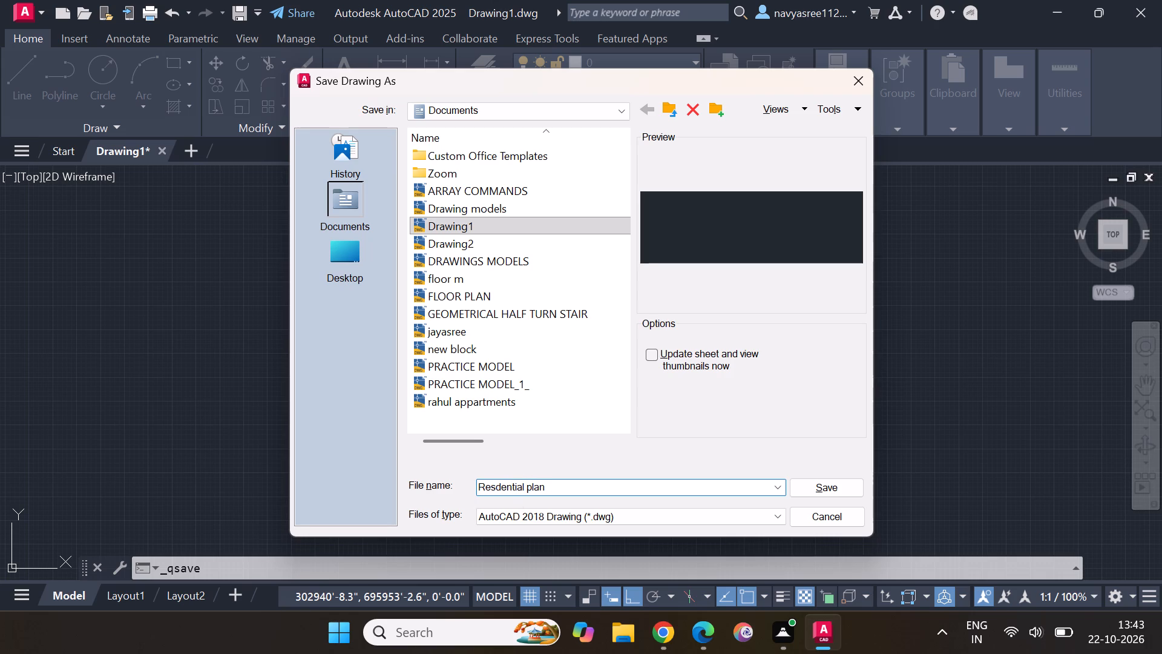
click(568, 490)
click(497, 486)
key(i)
click(560, 490)
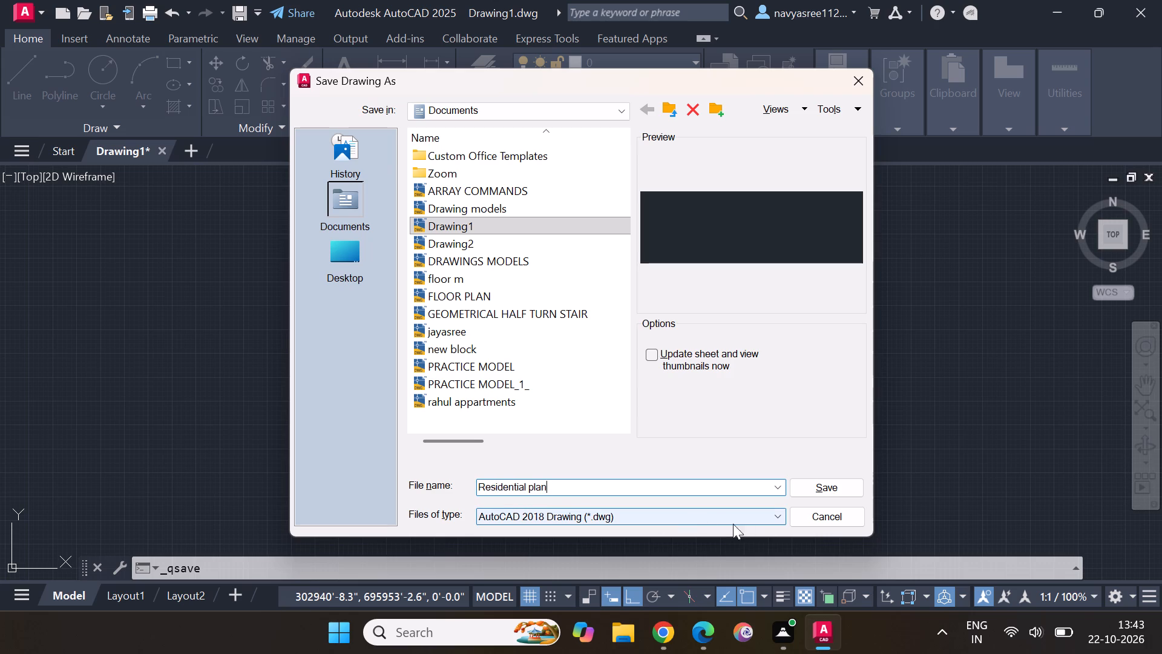
click(822, 486)
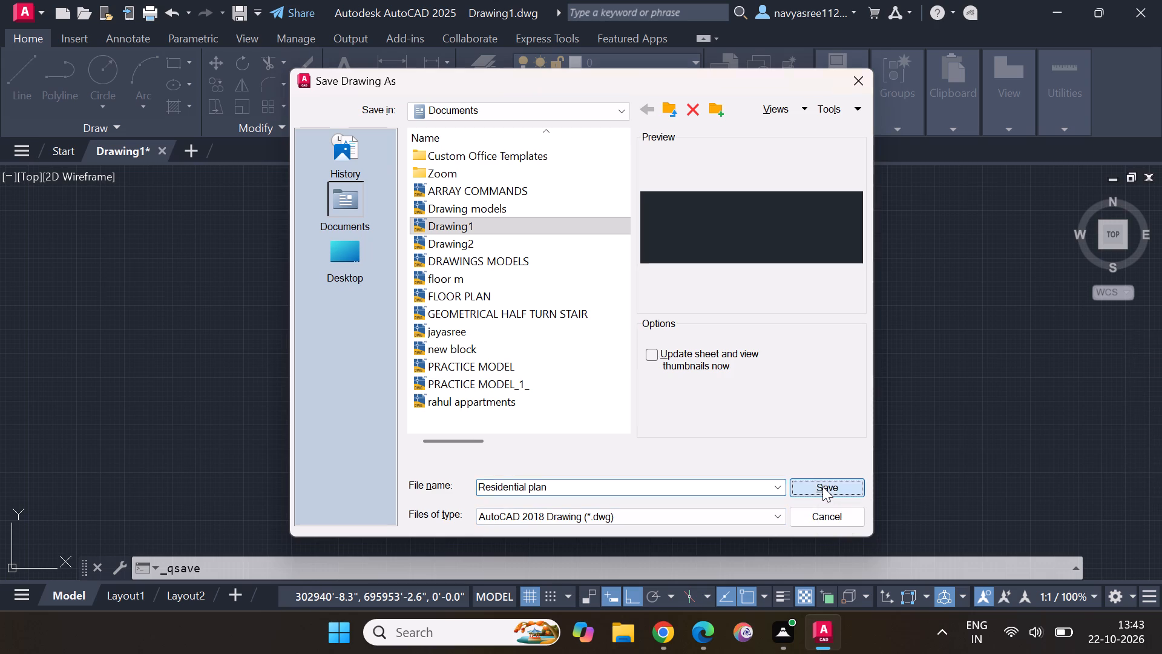
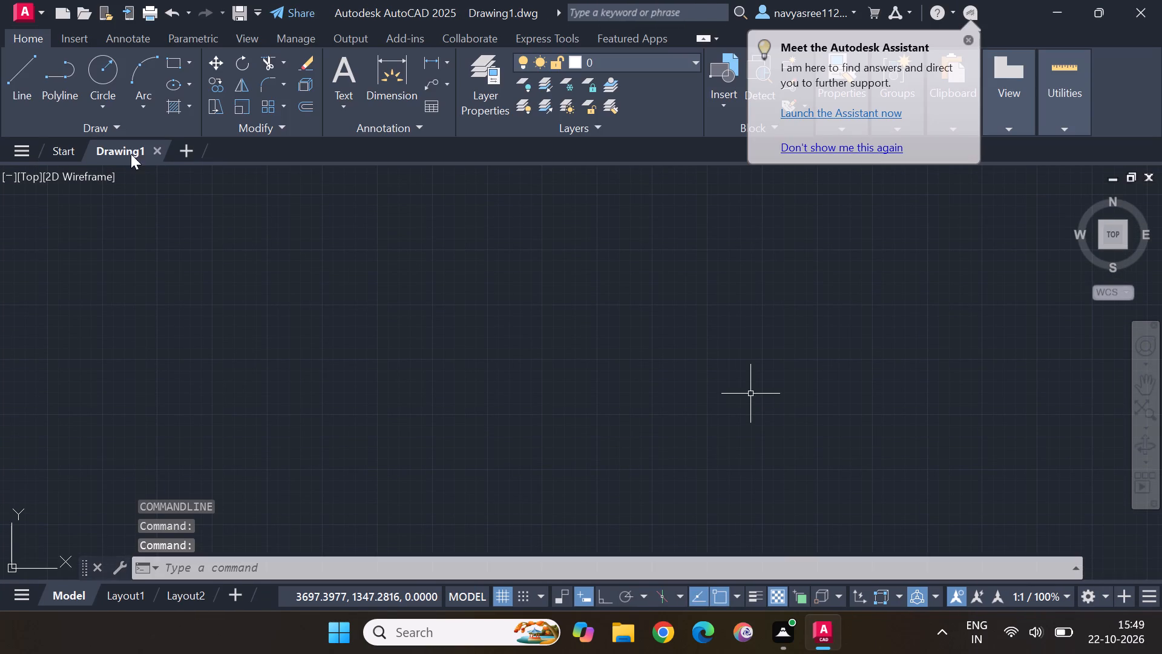
Open the recent drawing "Residential plan".
click(65, 145)
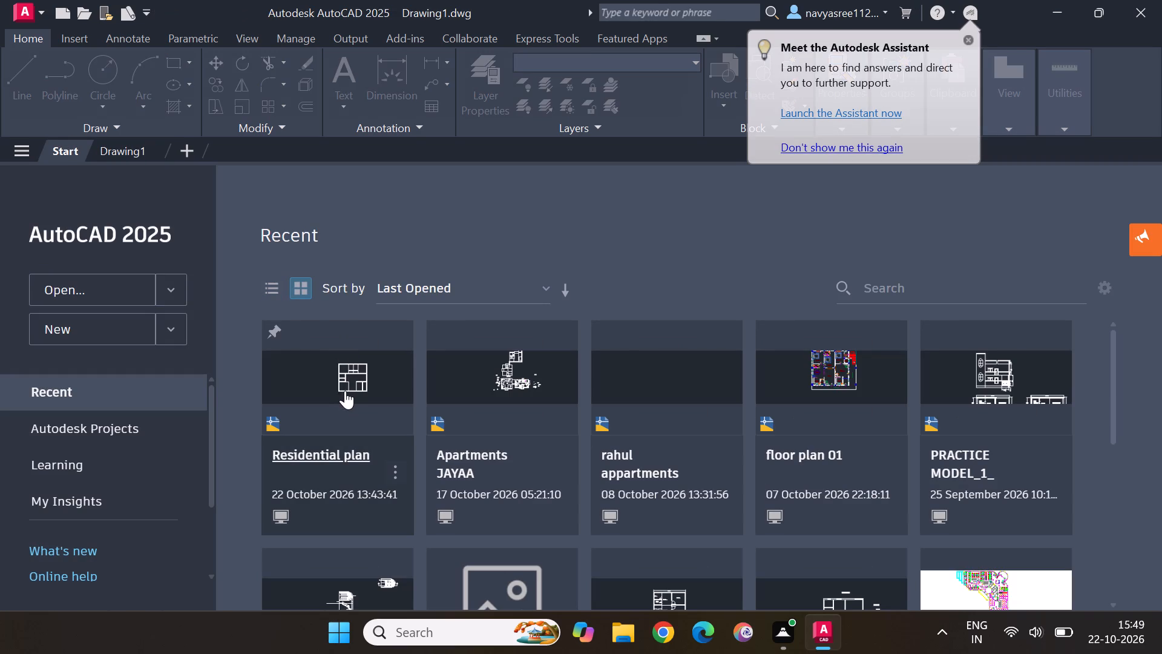
double_click(346, 390)
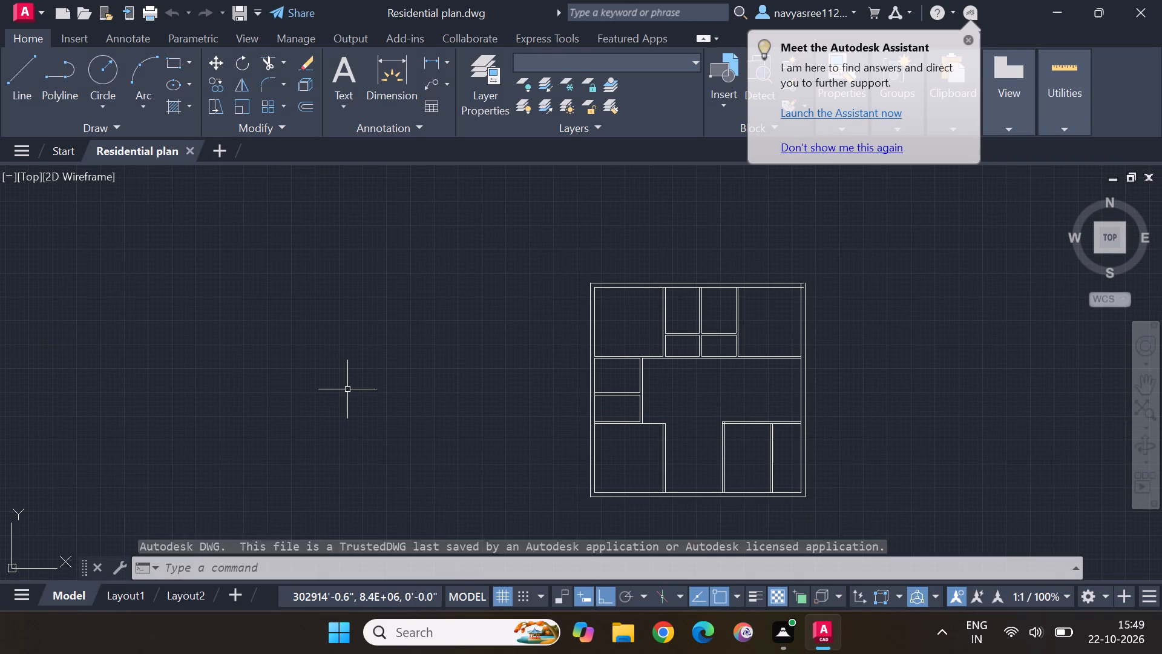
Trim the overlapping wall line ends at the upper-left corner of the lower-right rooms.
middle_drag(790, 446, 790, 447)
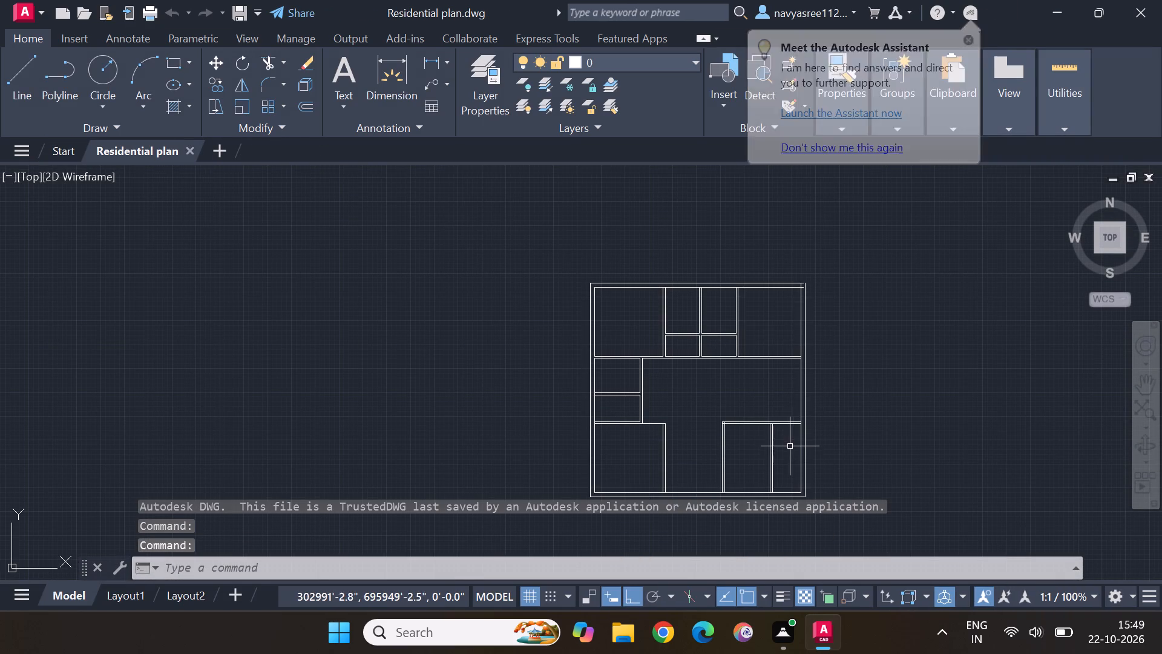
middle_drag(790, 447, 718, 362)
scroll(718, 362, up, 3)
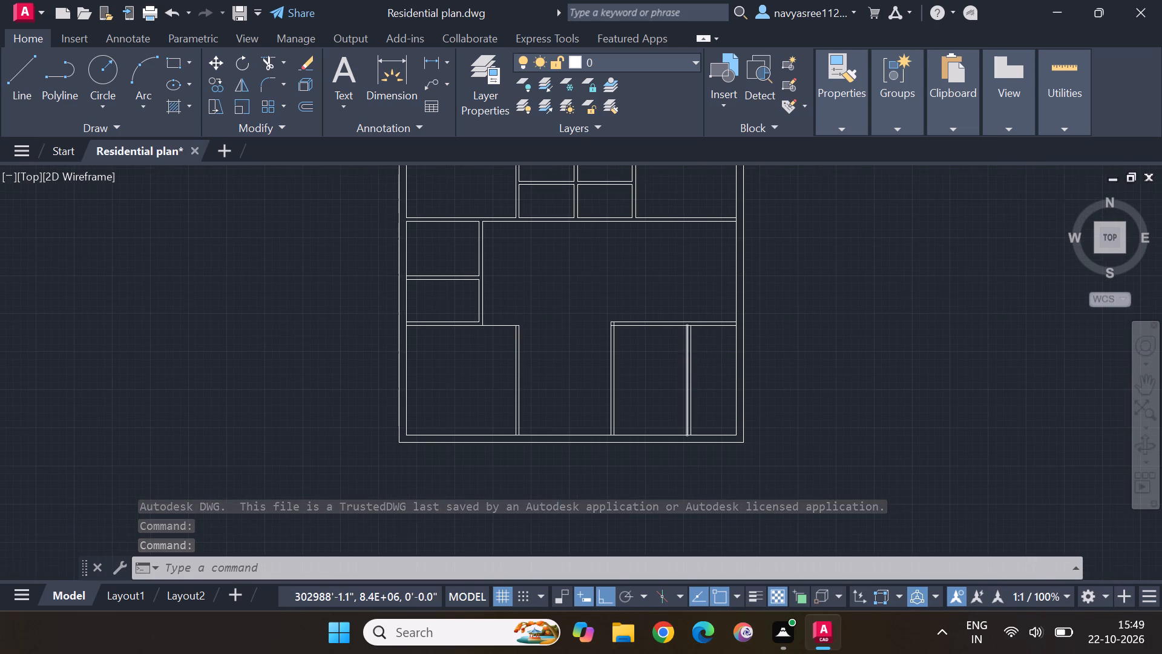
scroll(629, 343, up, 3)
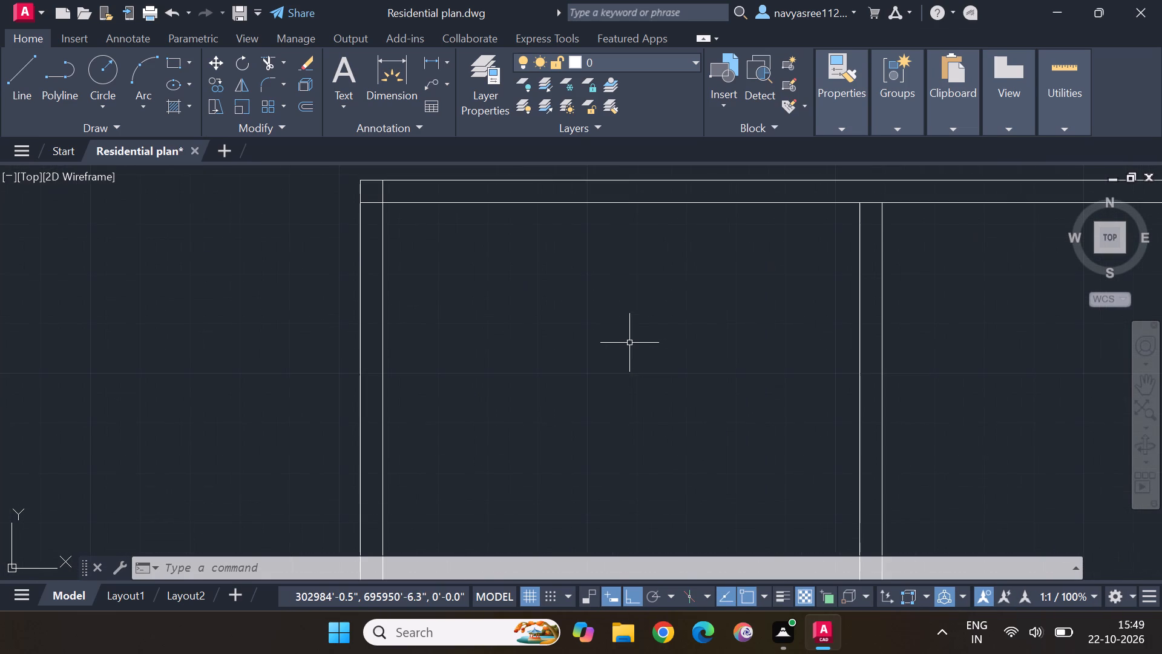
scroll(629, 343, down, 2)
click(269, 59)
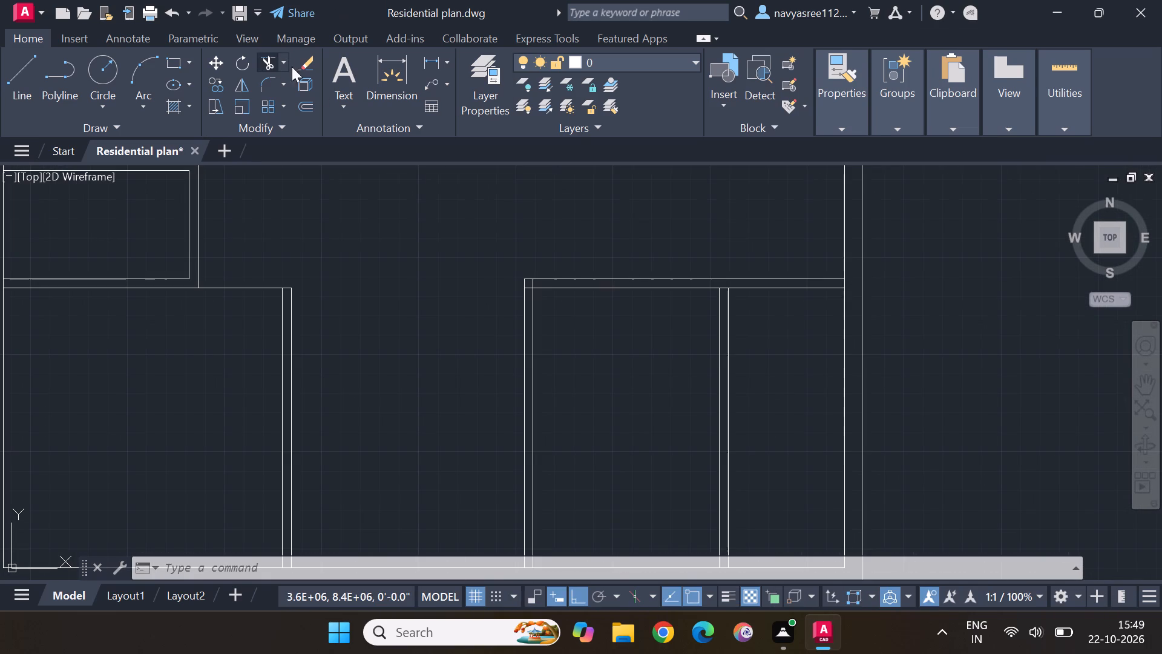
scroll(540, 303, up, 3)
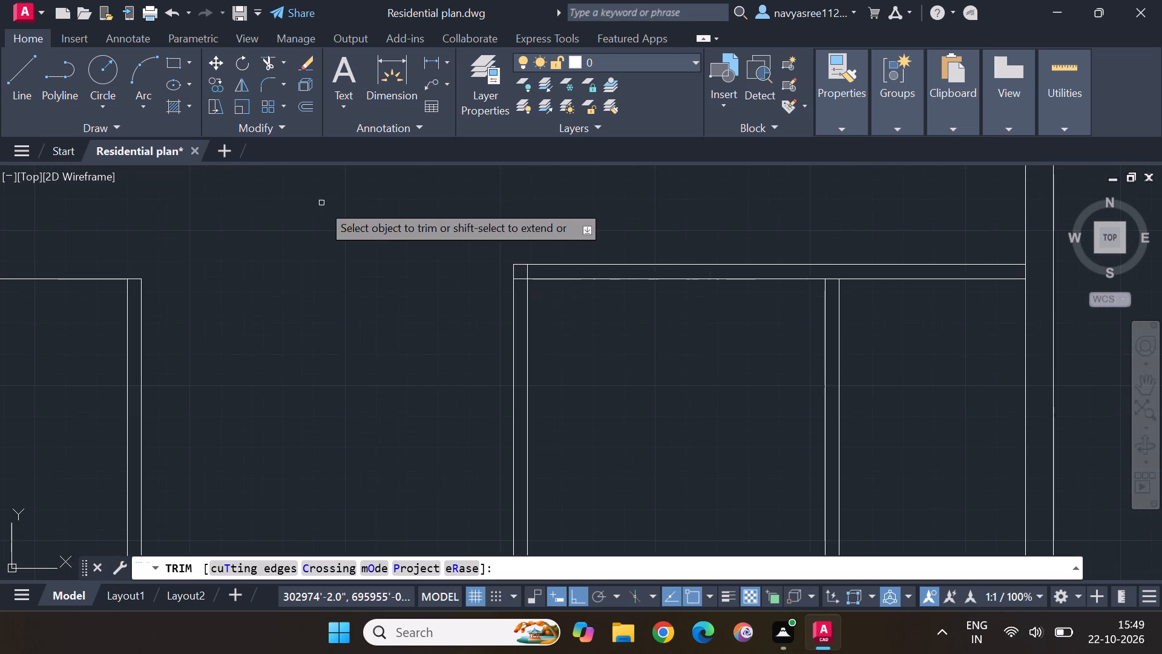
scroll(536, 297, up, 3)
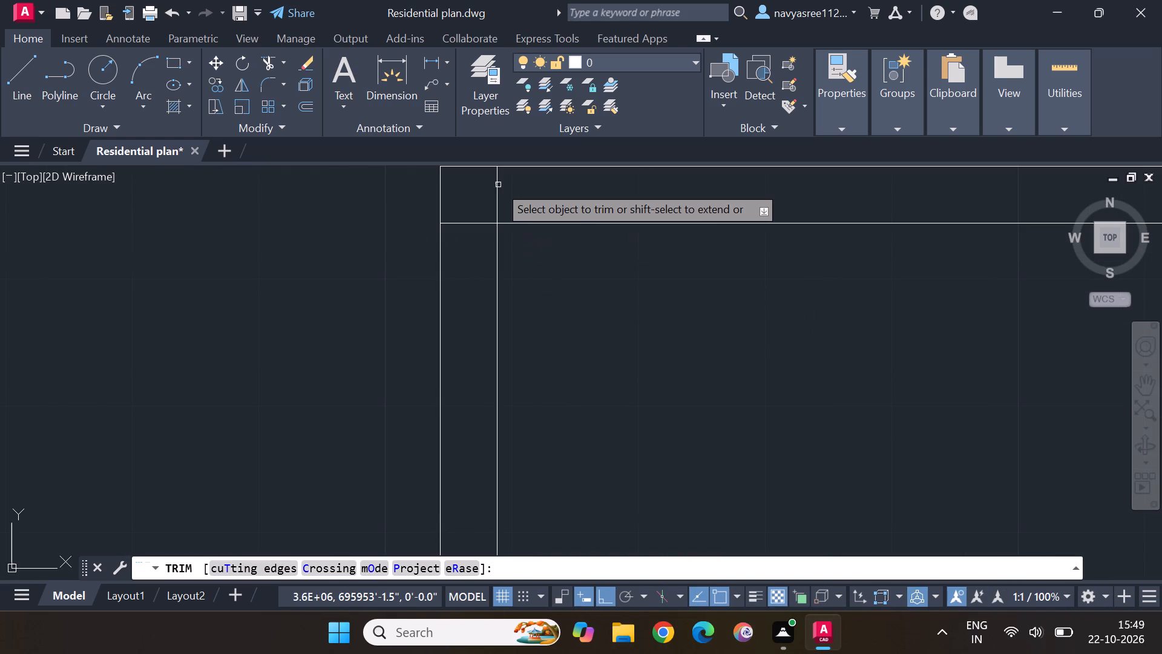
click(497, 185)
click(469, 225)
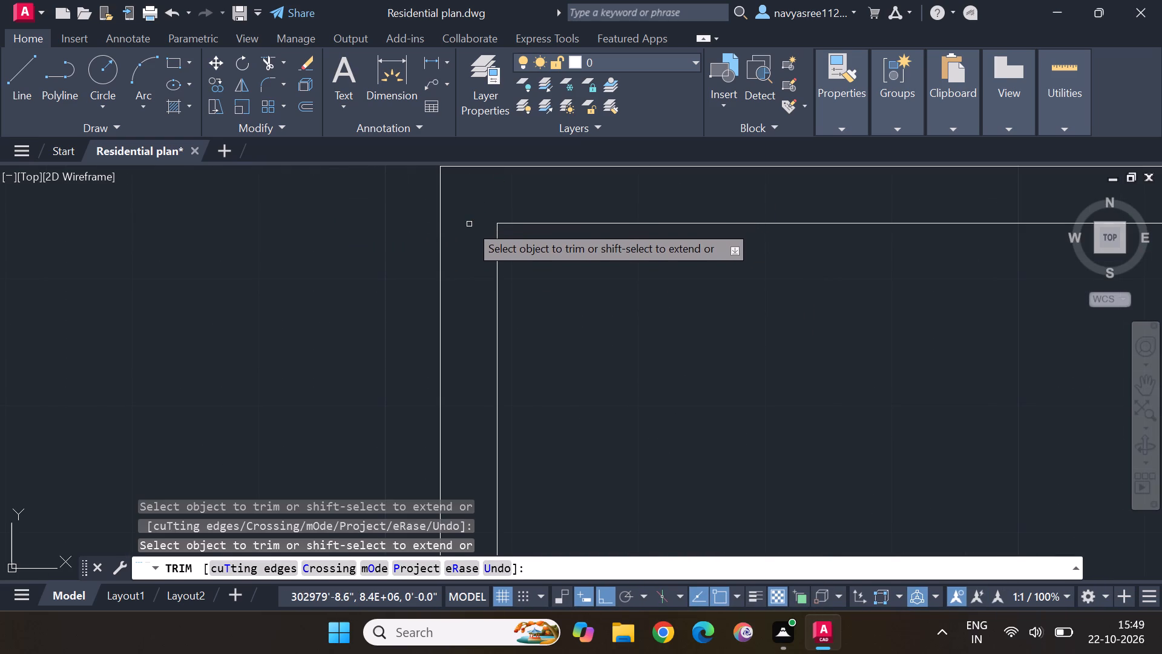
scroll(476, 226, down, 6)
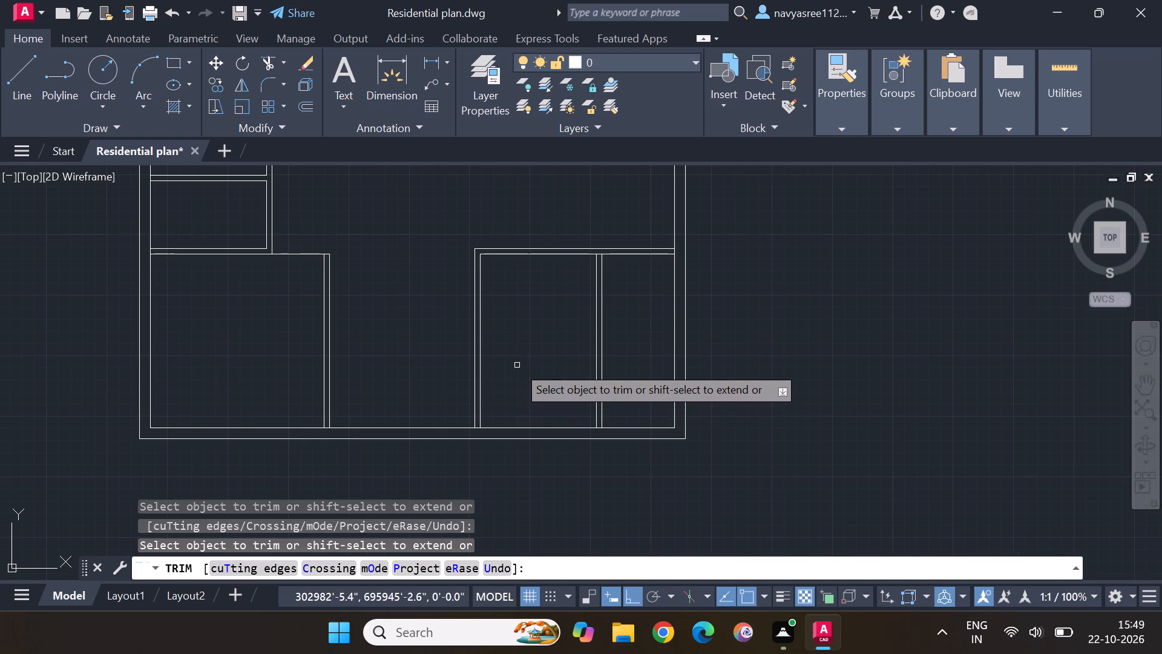
Remove the top, left and dividing wall lines of the lower-right rooms using Trim fences.
middle_drag(518, 365, 611, 369)
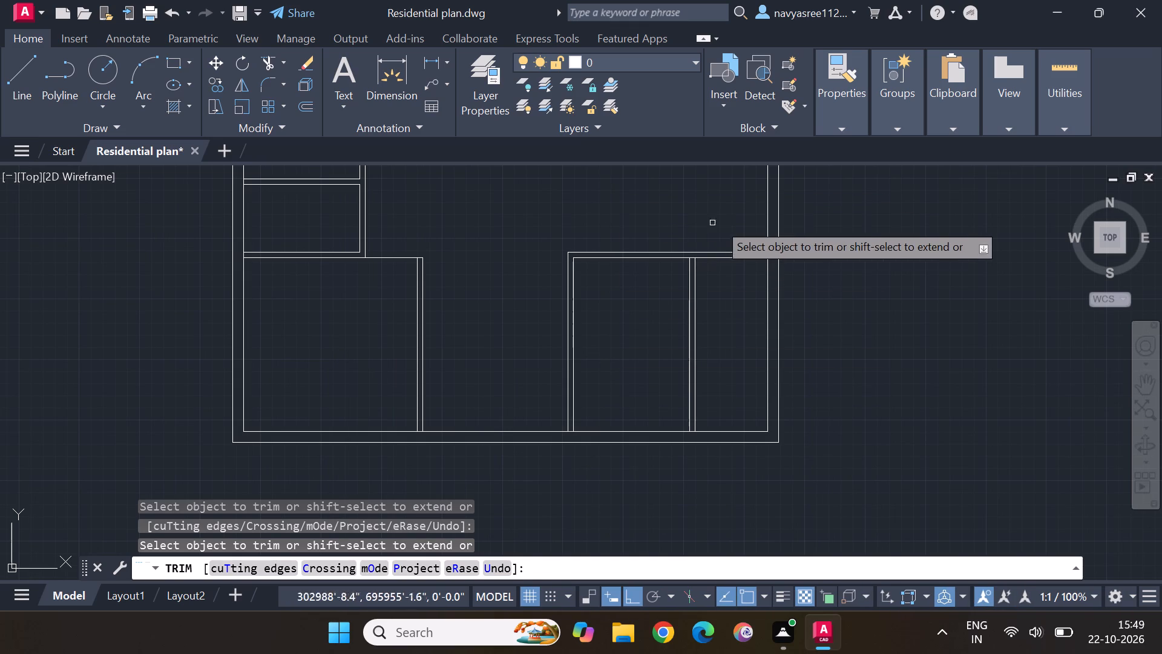
drag(720, 222, 726, 285)
drag(726, 285, 683, 300)
drag(634, 205, 634, 252)
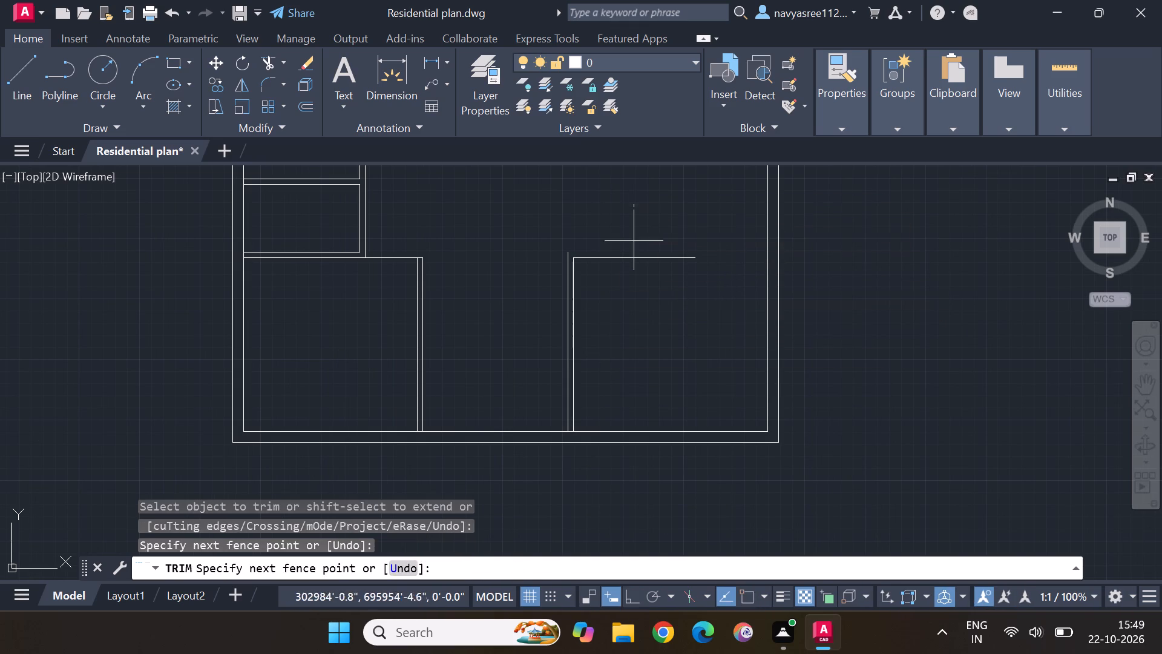
drag(634, 252, 634, 282)
drag(634, 279, 551, 311)
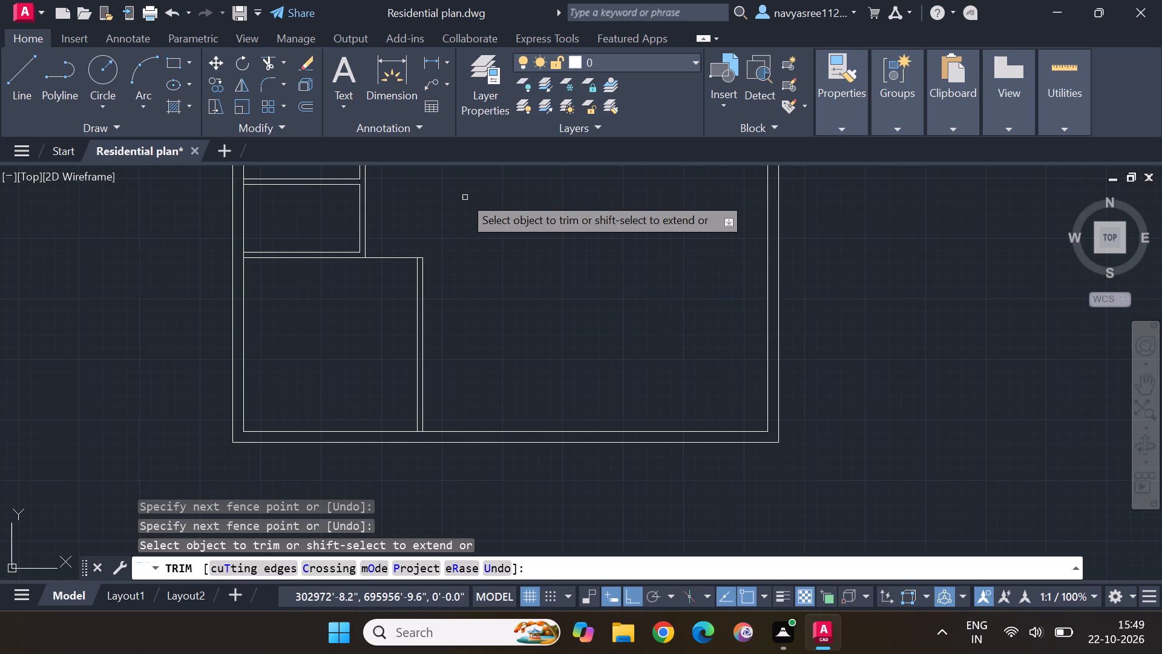
key(Escape)
key(Escape)
key(Escape)
Offset the right exterior wall's inner line 5' into the plan and offset that new line 4.5" further left as a partition.
click(301, 104)
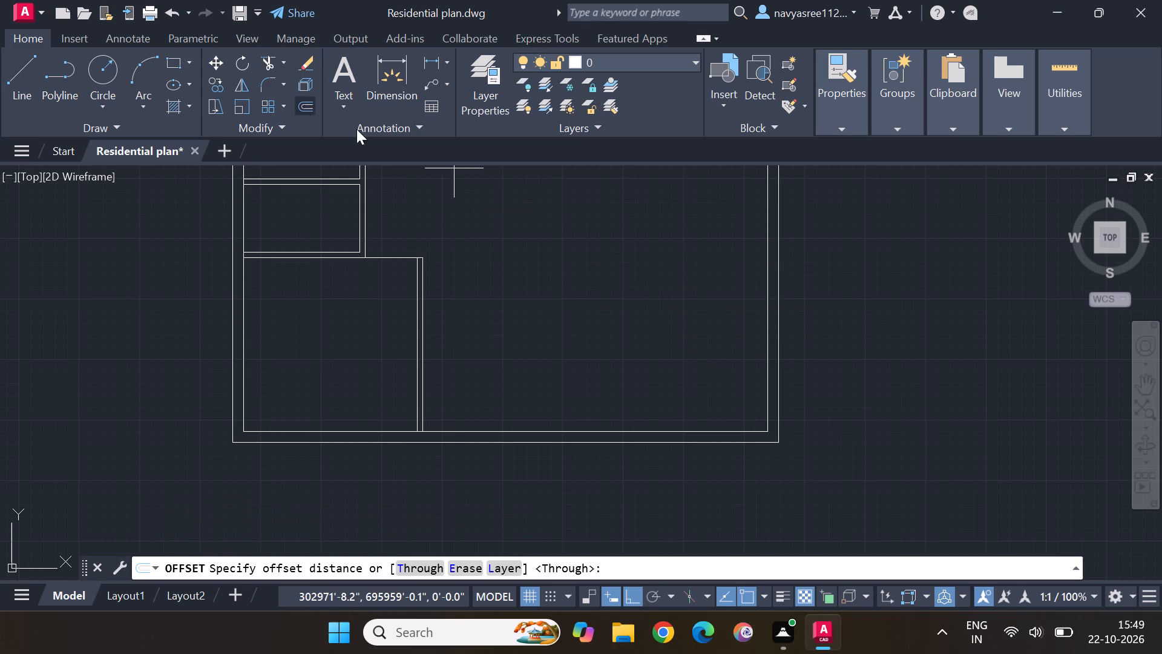
key(Return)
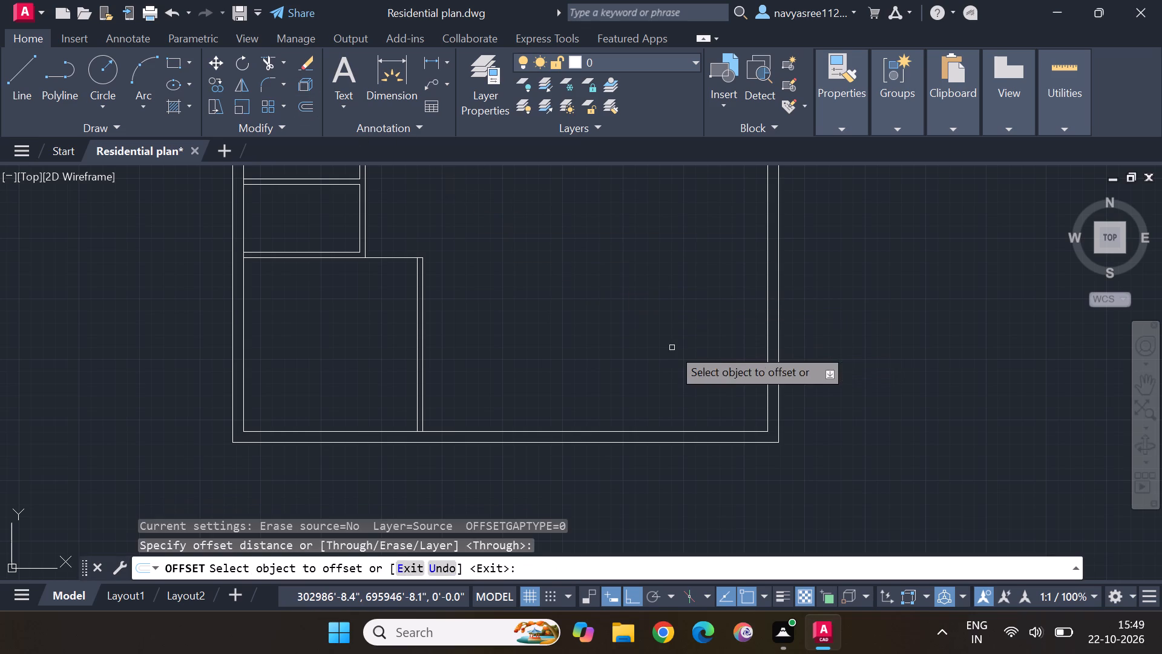
click(766, 365)
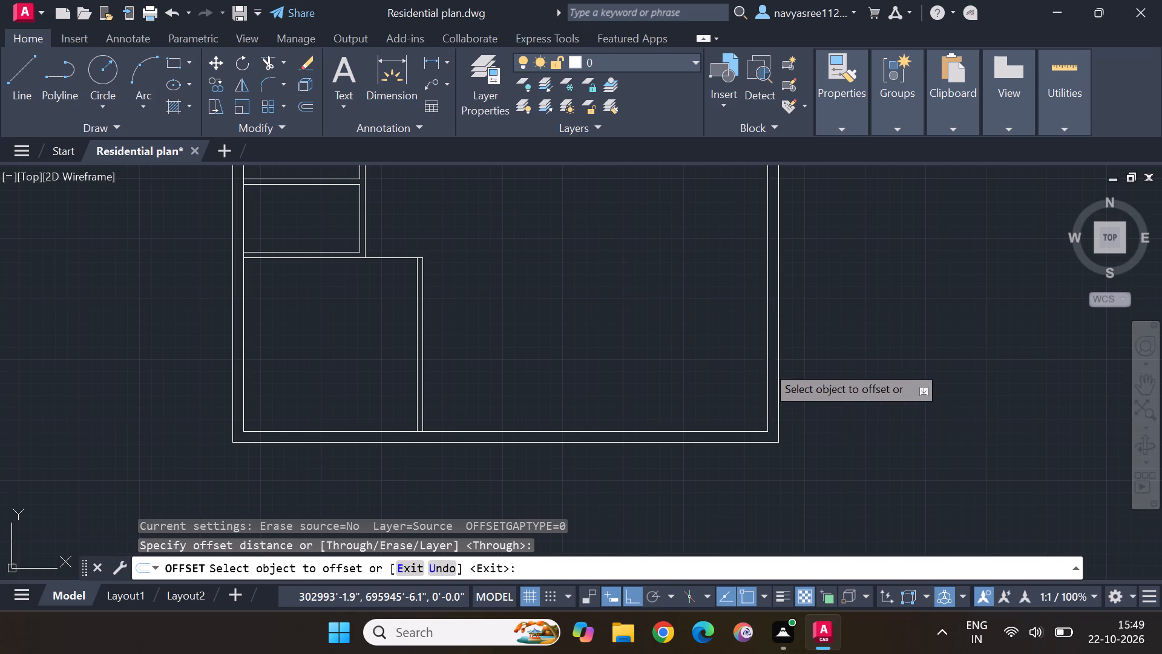
key(5)
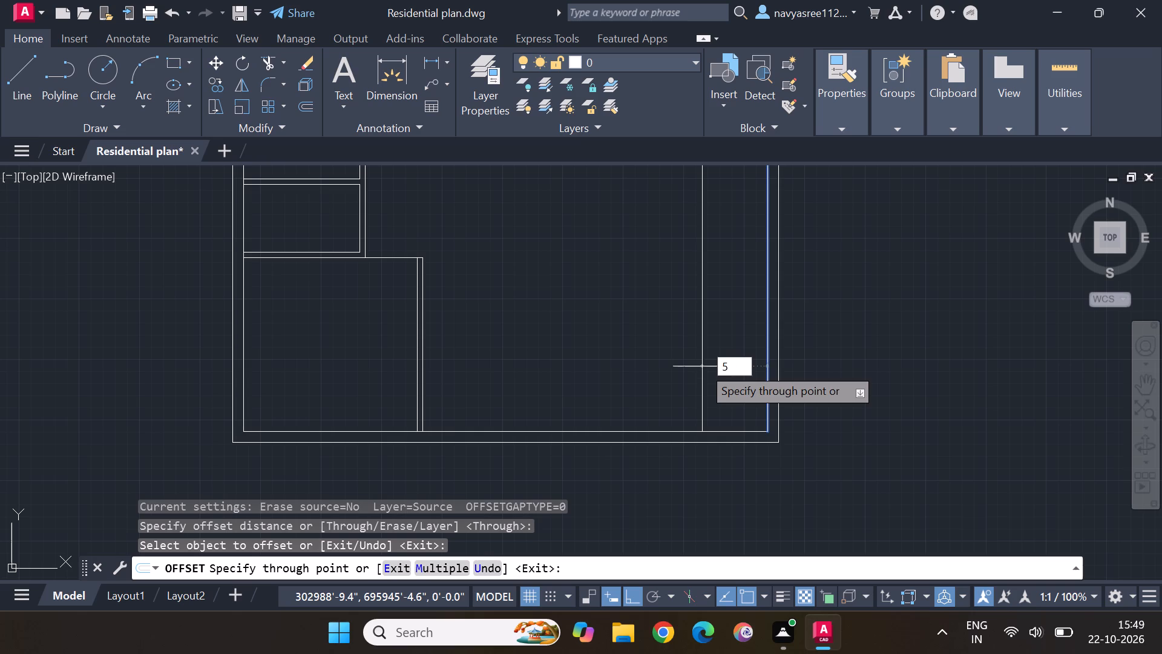
key(apostrophe)
key(Return)
click(695, 366)
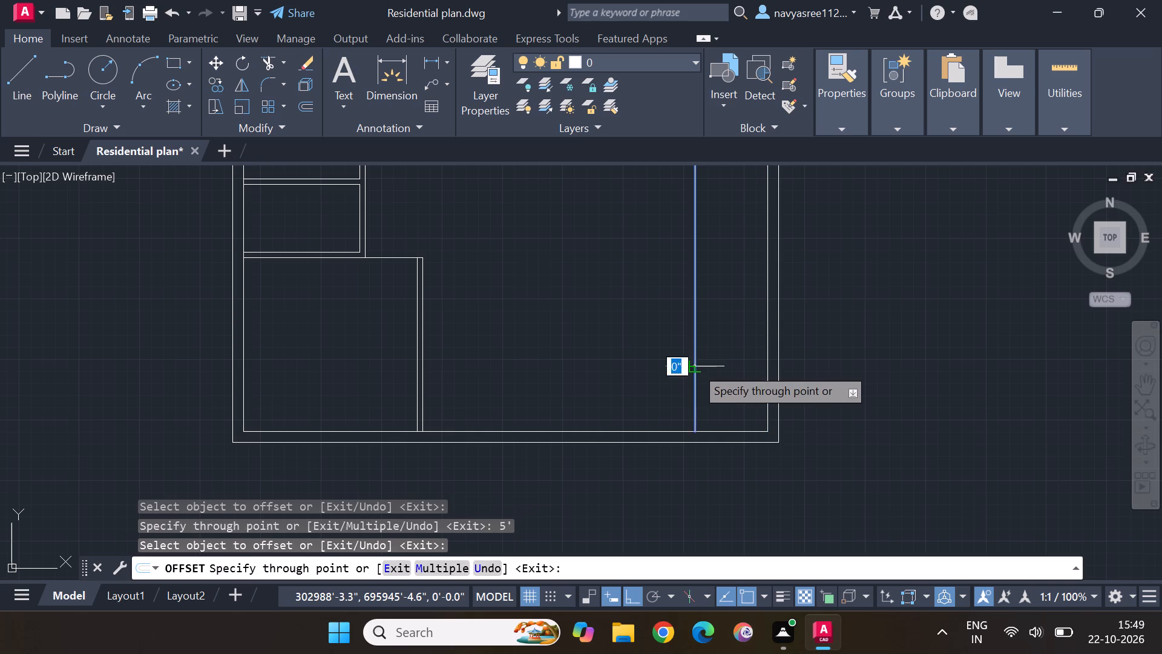
text(4.5)
key(shift+quotedbl)
key(Return)
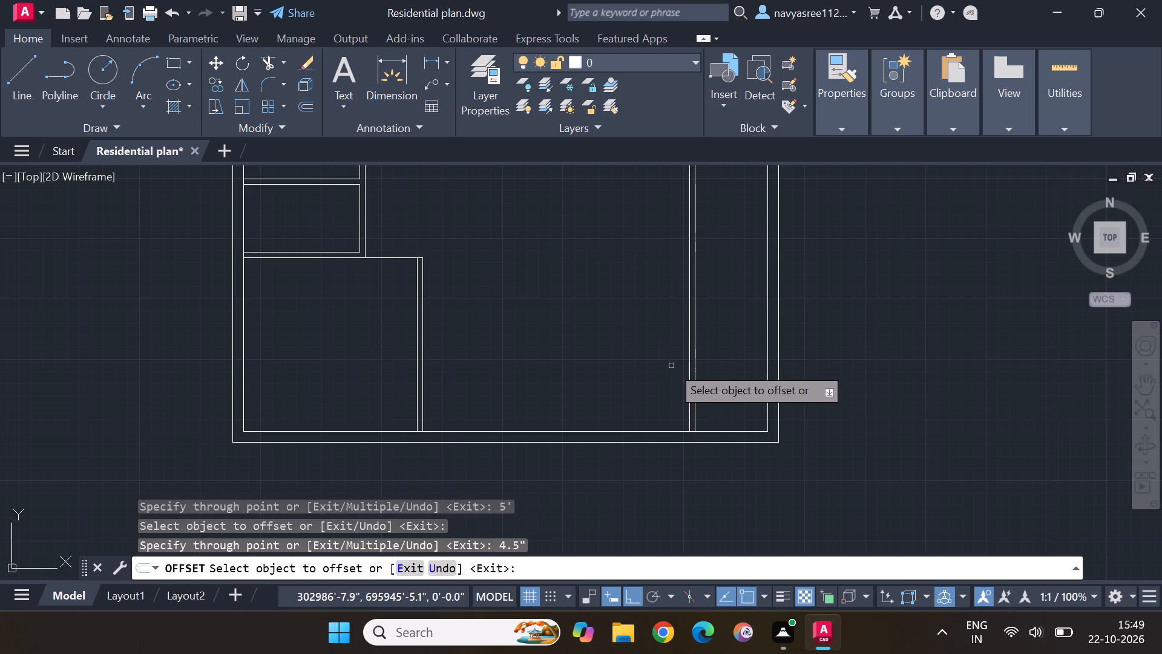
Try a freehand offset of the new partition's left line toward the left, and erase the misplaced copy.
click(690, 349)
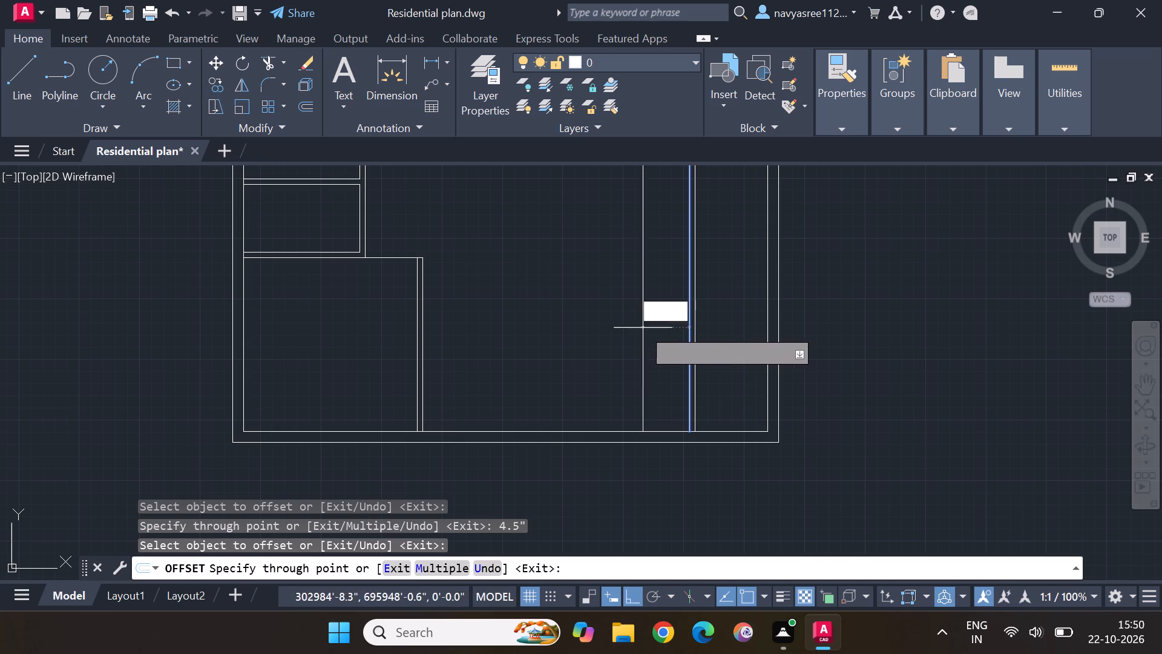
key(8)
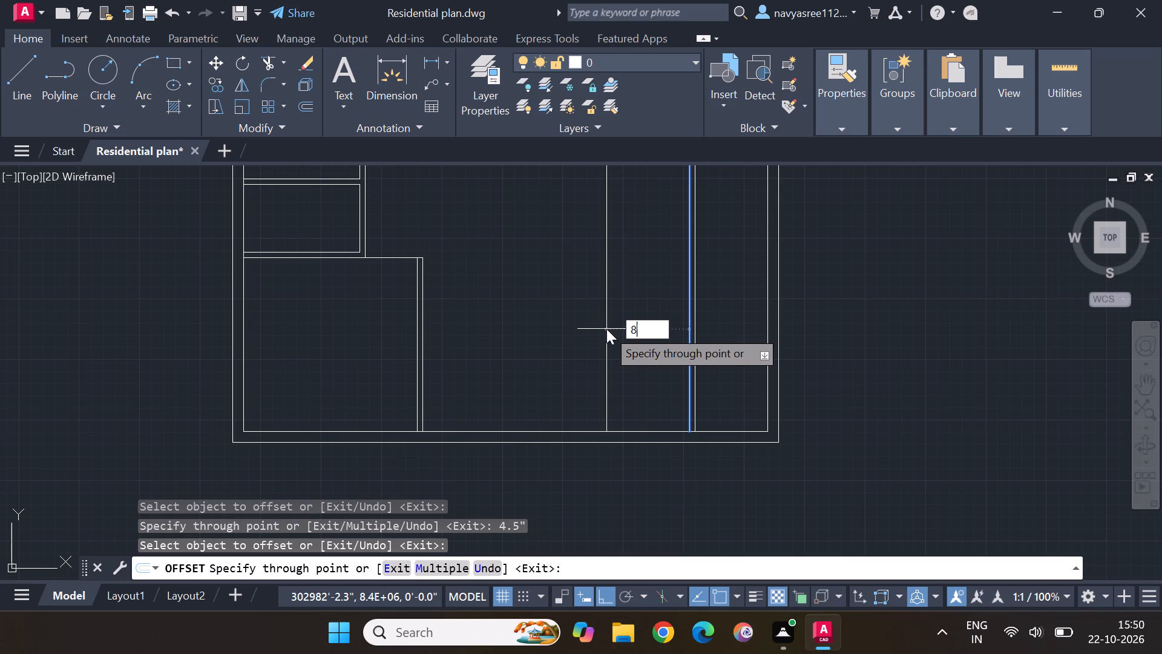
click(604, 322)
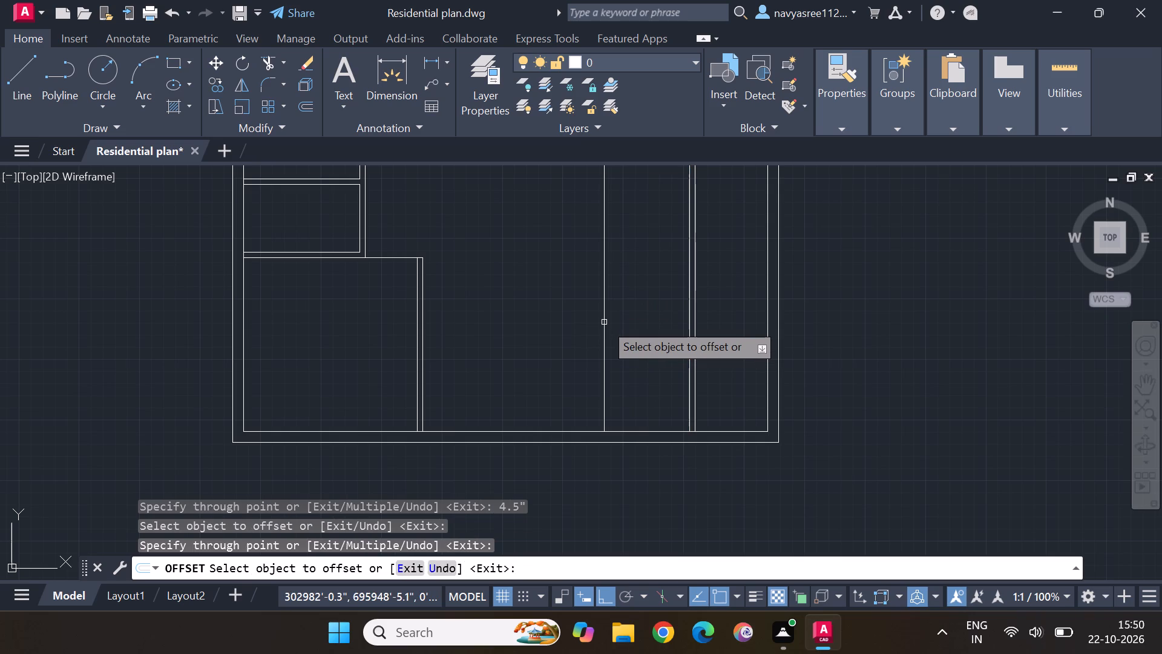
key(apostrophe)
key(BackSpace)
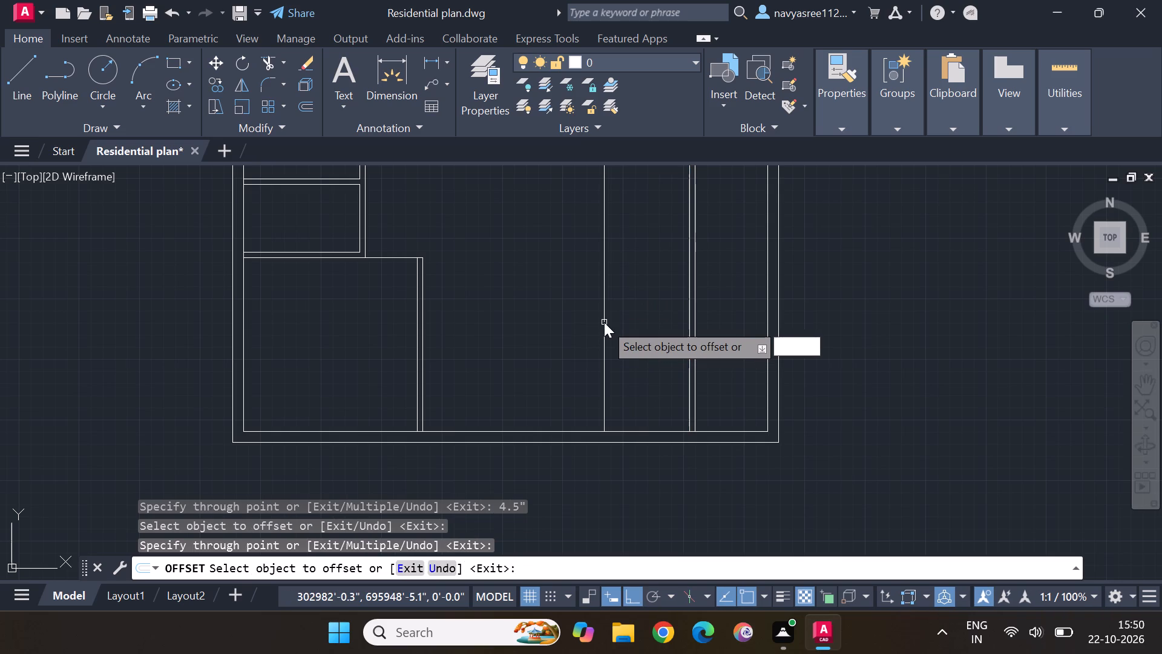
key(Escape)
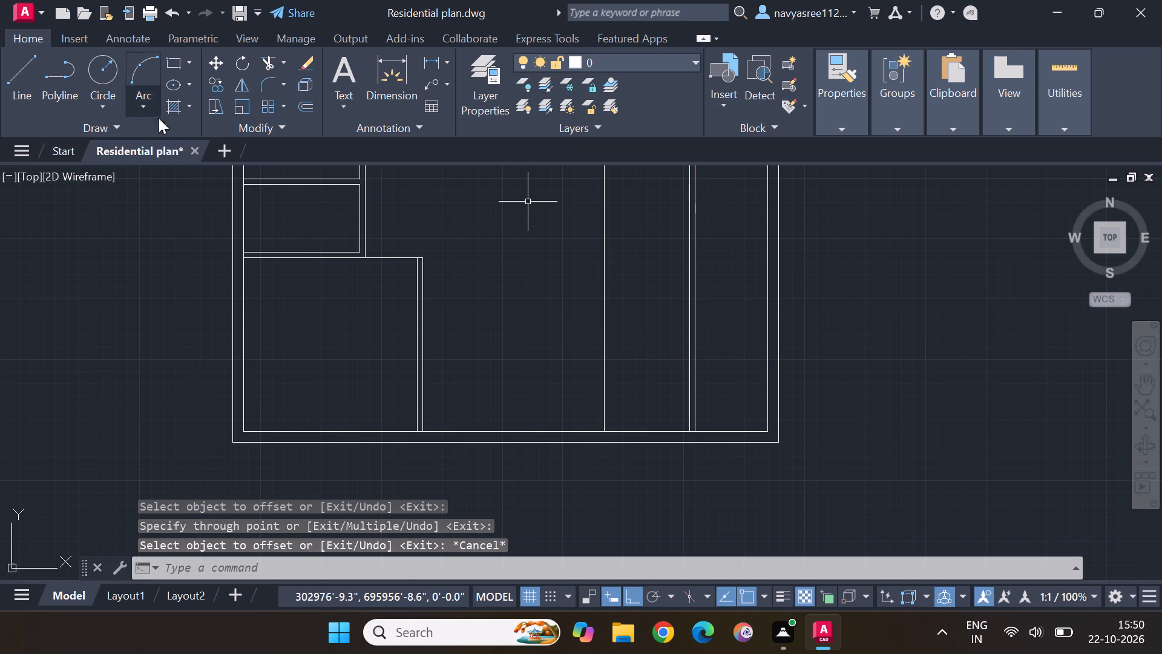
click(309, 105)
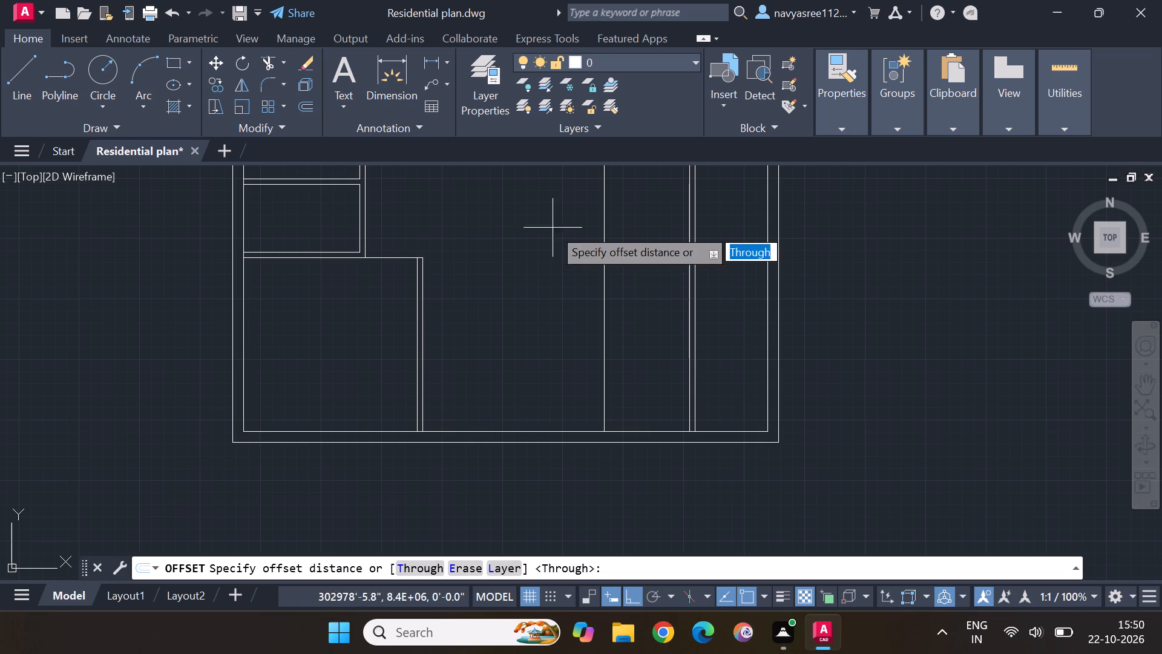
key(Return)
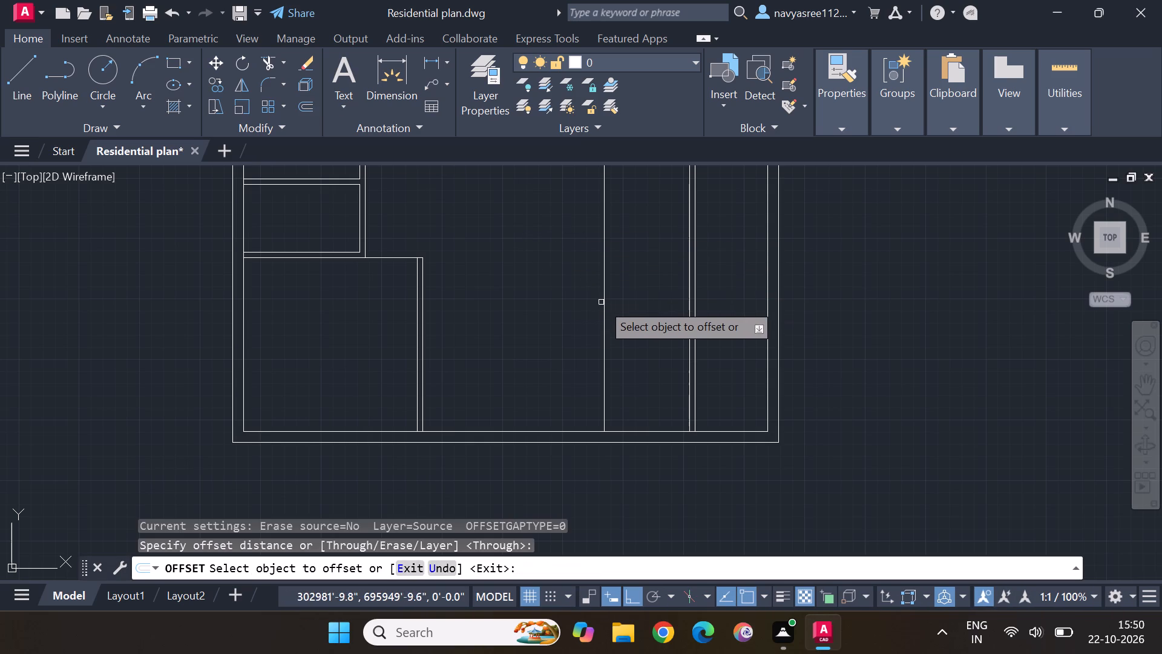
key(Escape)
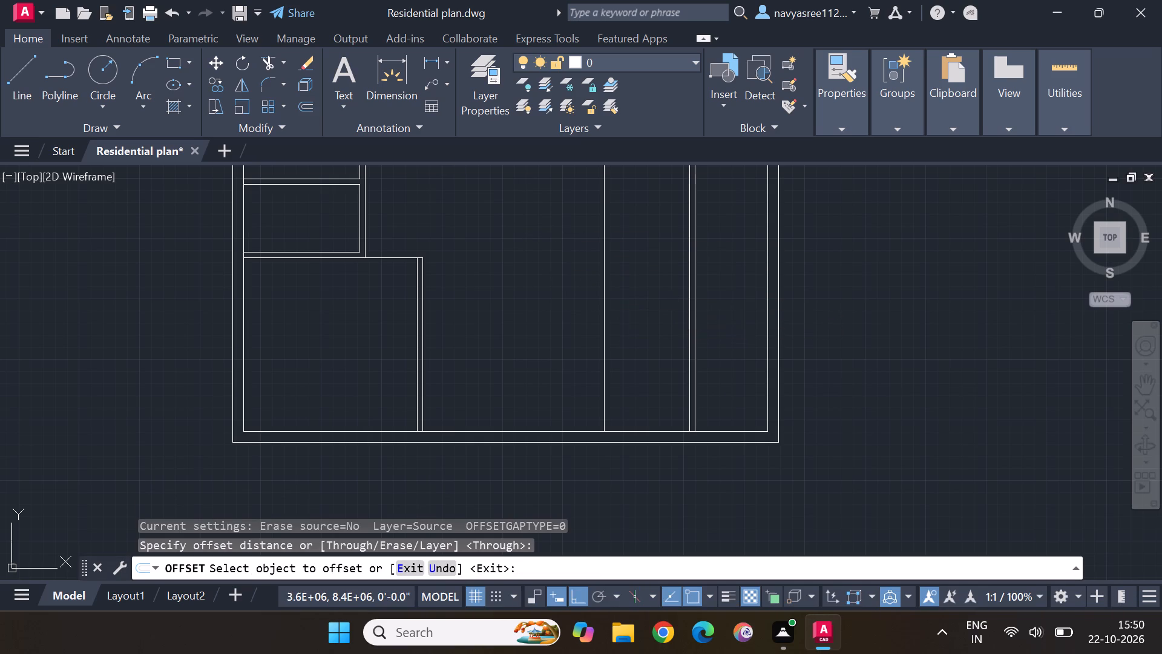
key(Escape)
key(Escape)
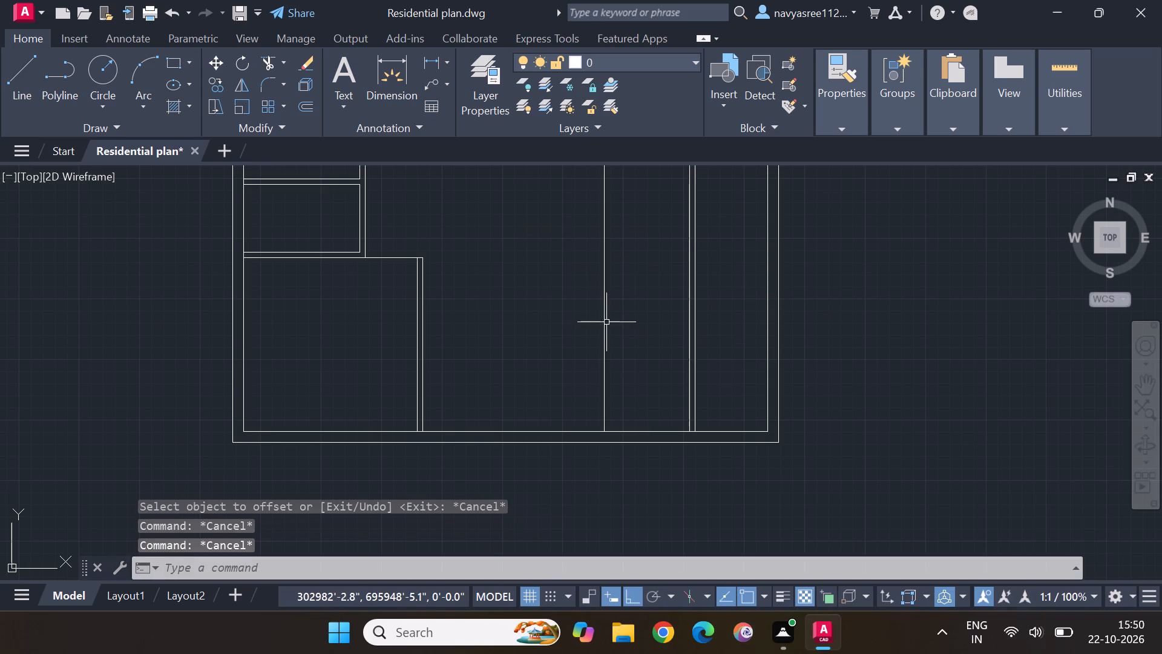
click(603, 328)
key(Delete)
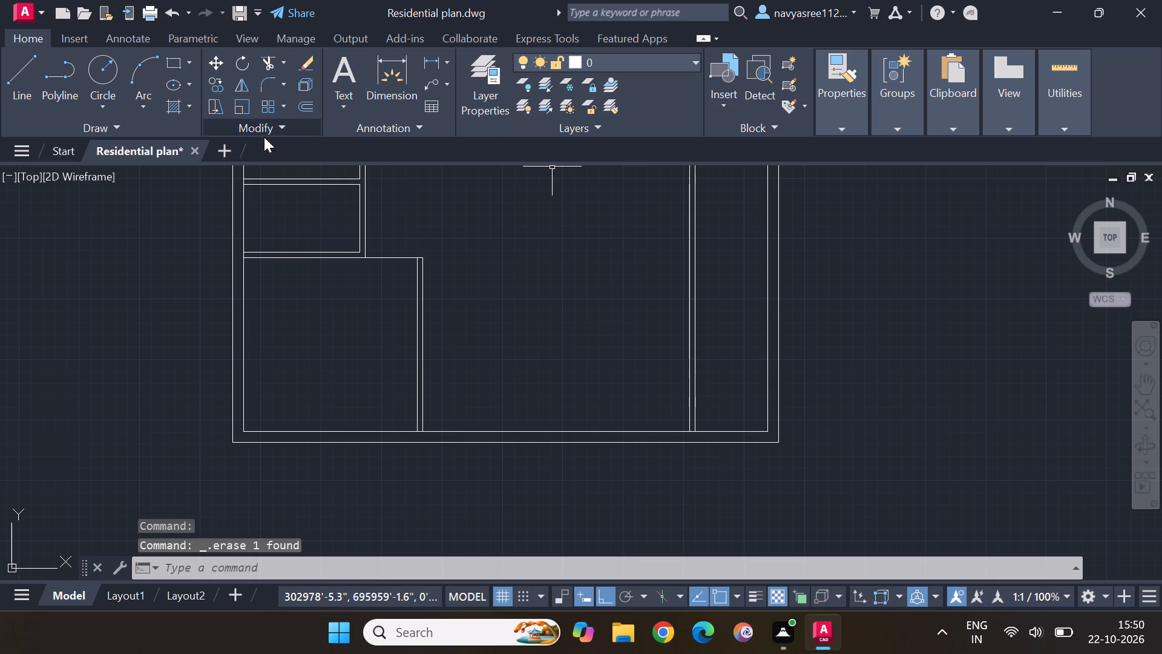
Offset the left line of the new partition 8' to the left.
click(303, 102)
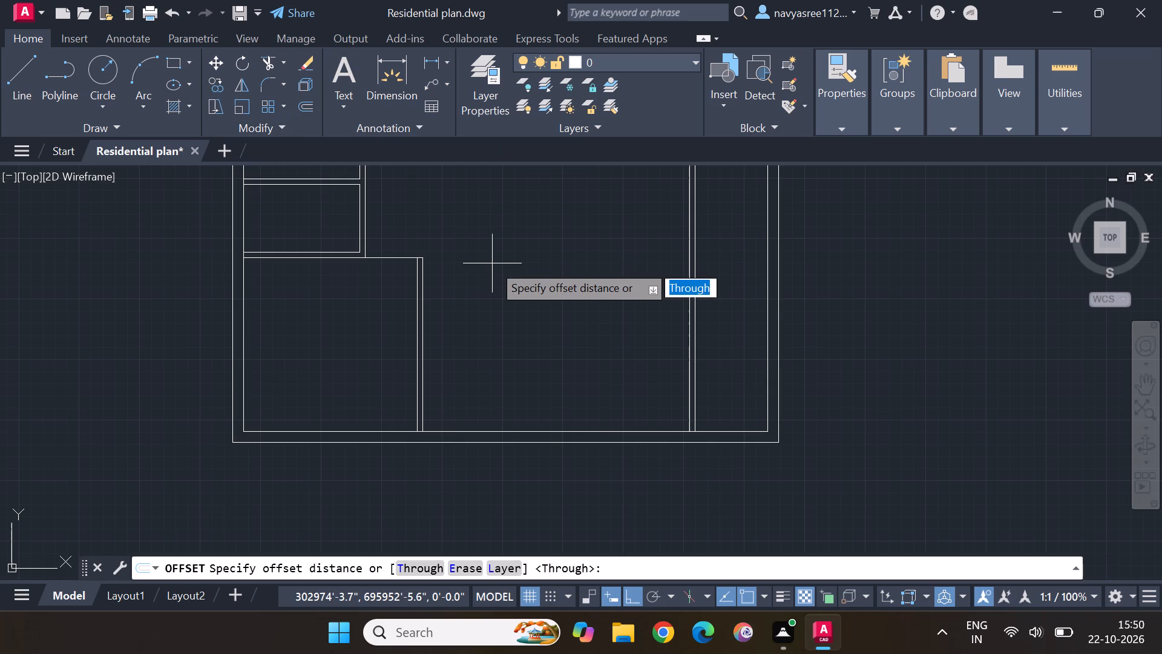
key(Return)
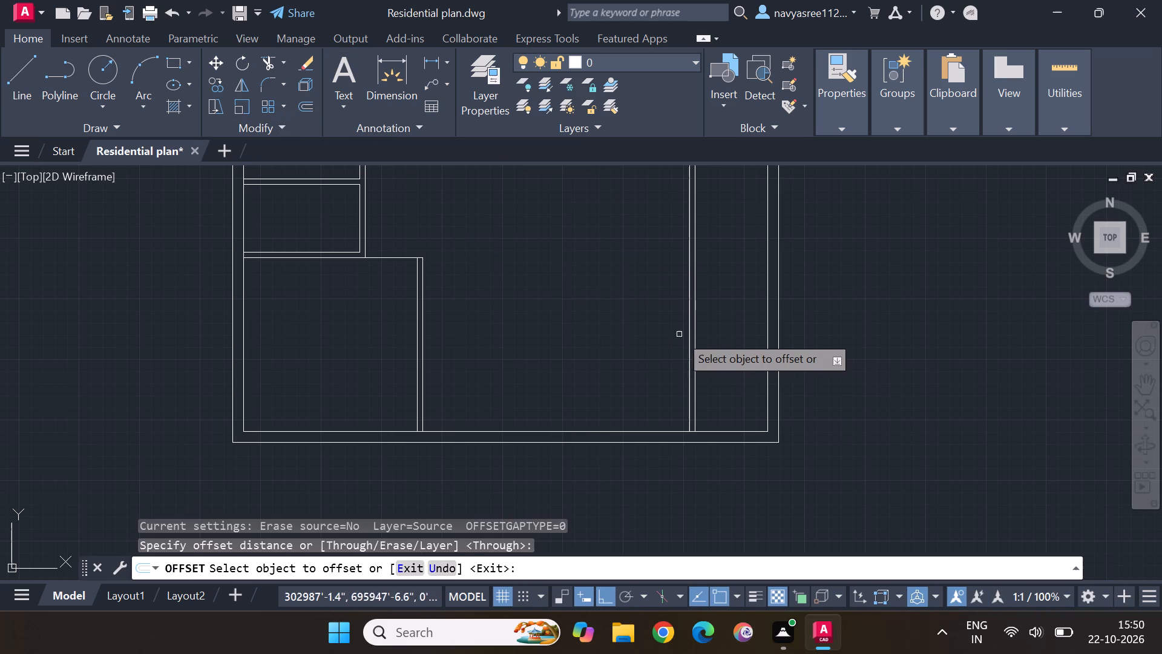
click(688, 324)
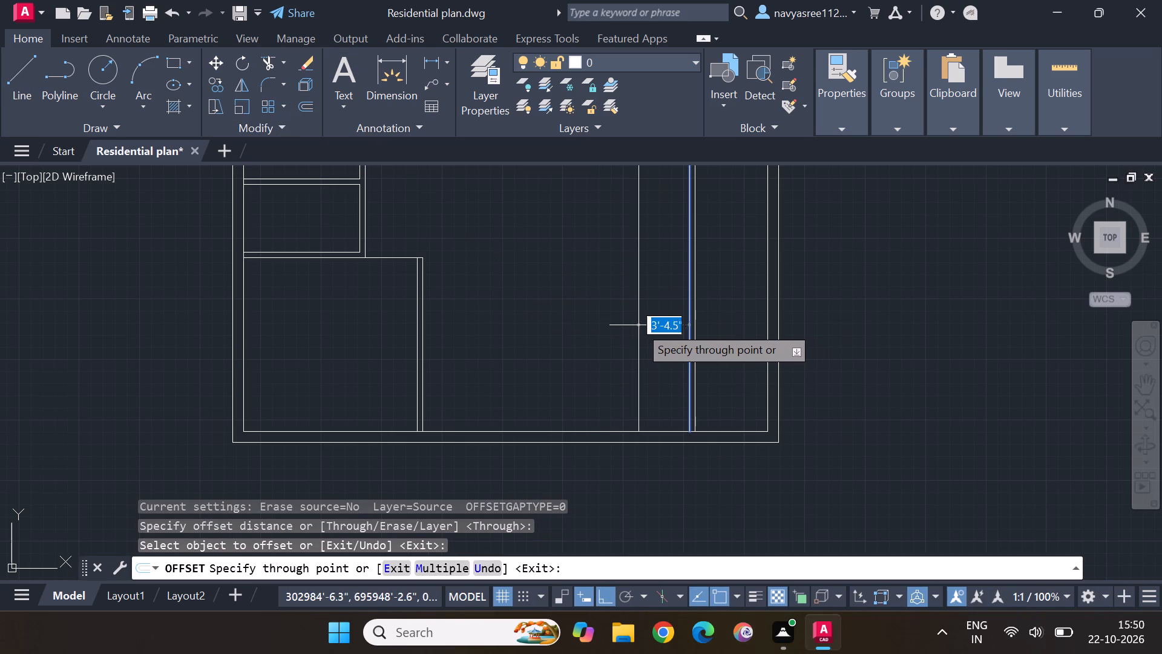
text(8')
key(Return)
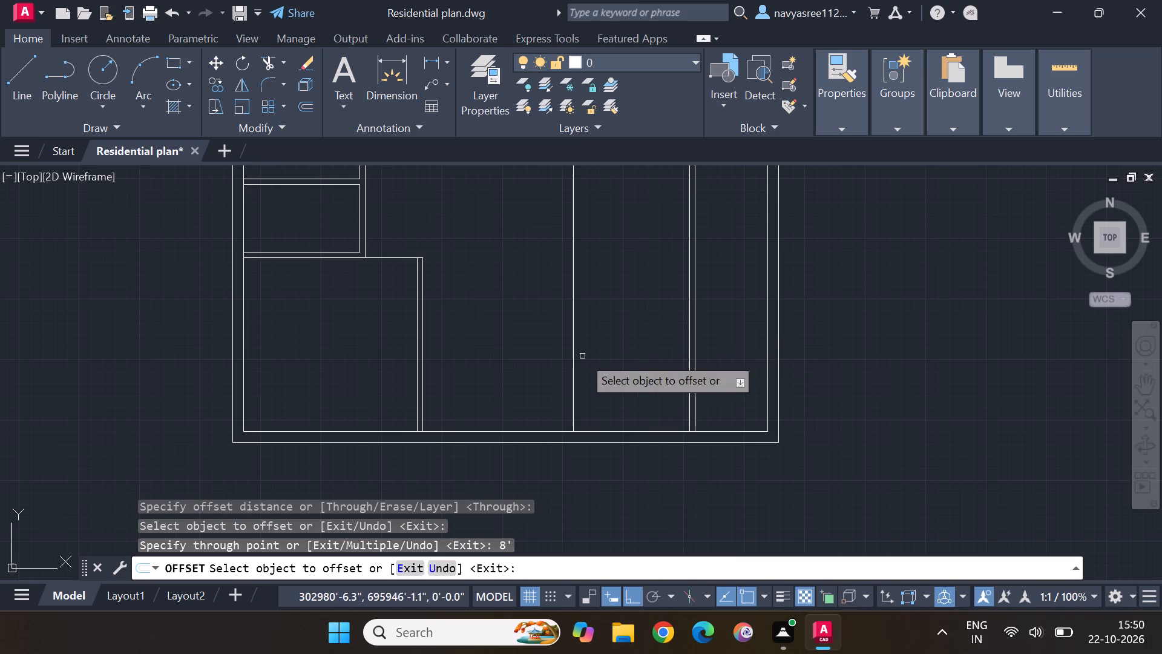
Offset the bottom exterior wall's inner line 12' upward.
click(619, 430)
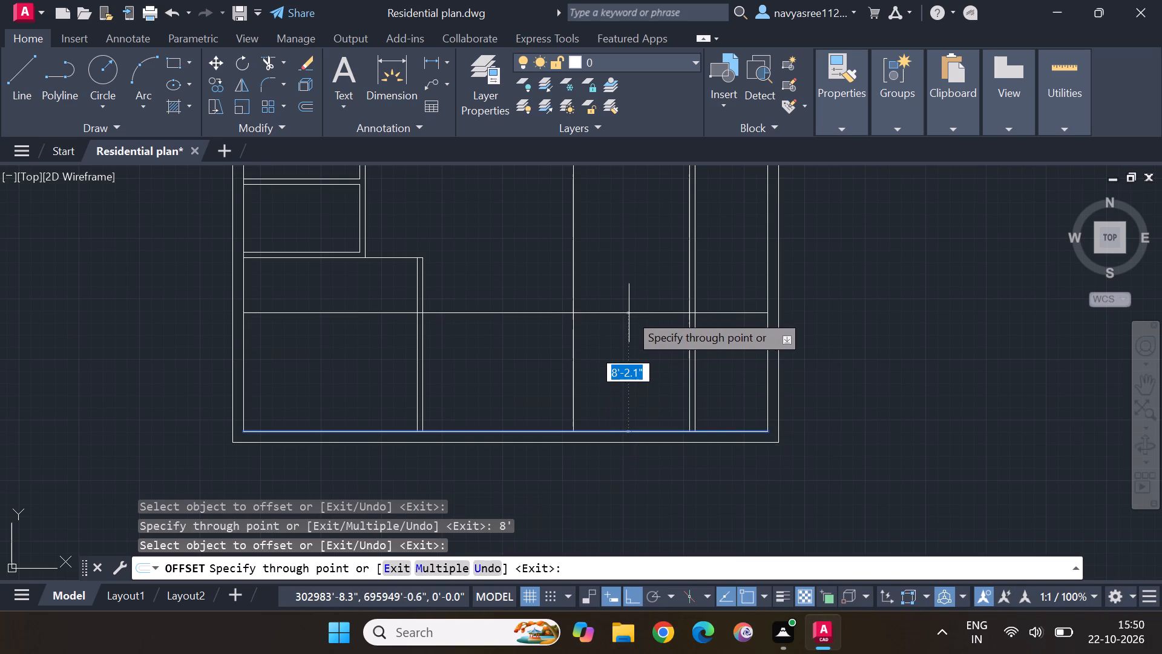
text(12')
key(Return)
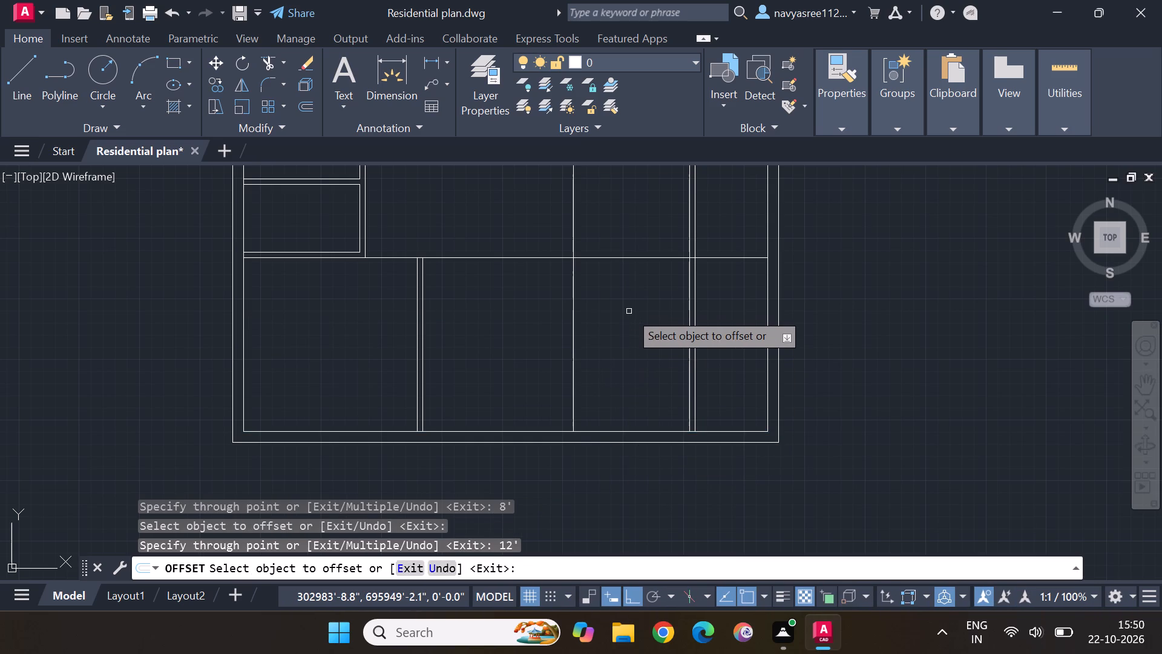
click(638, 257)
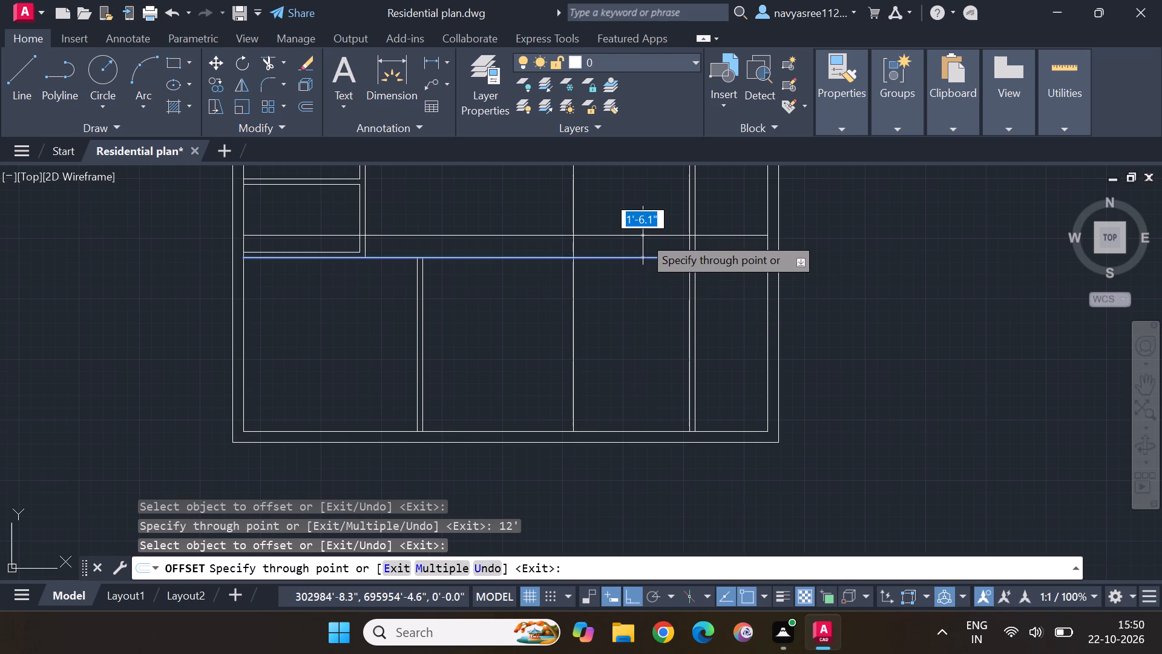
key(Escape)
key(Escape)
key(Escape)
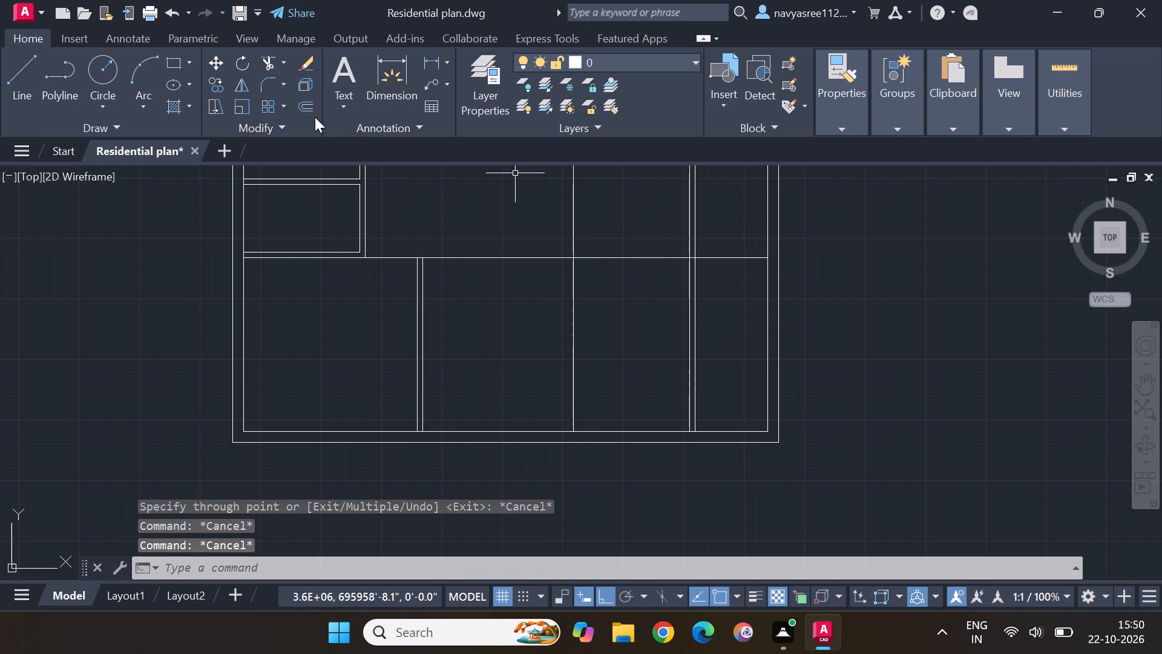
Offset the single vertical line between the two lower partitions 4.5" to the left to form a partition wall.
click(304, 103)
key(Return)
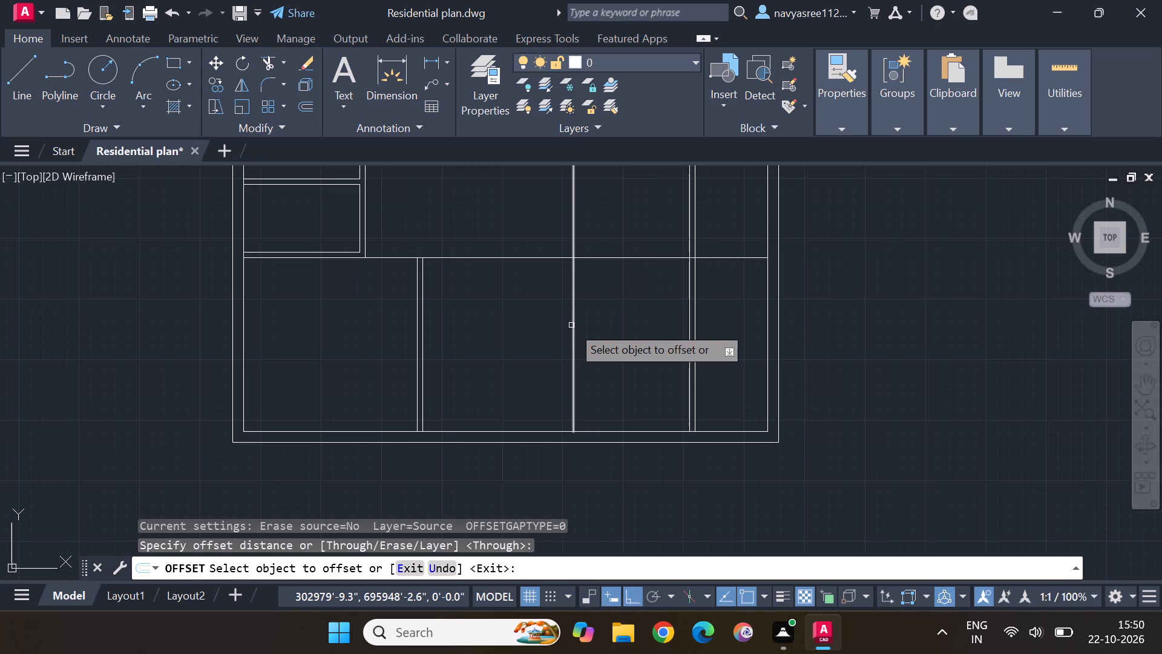
click(571, 325)
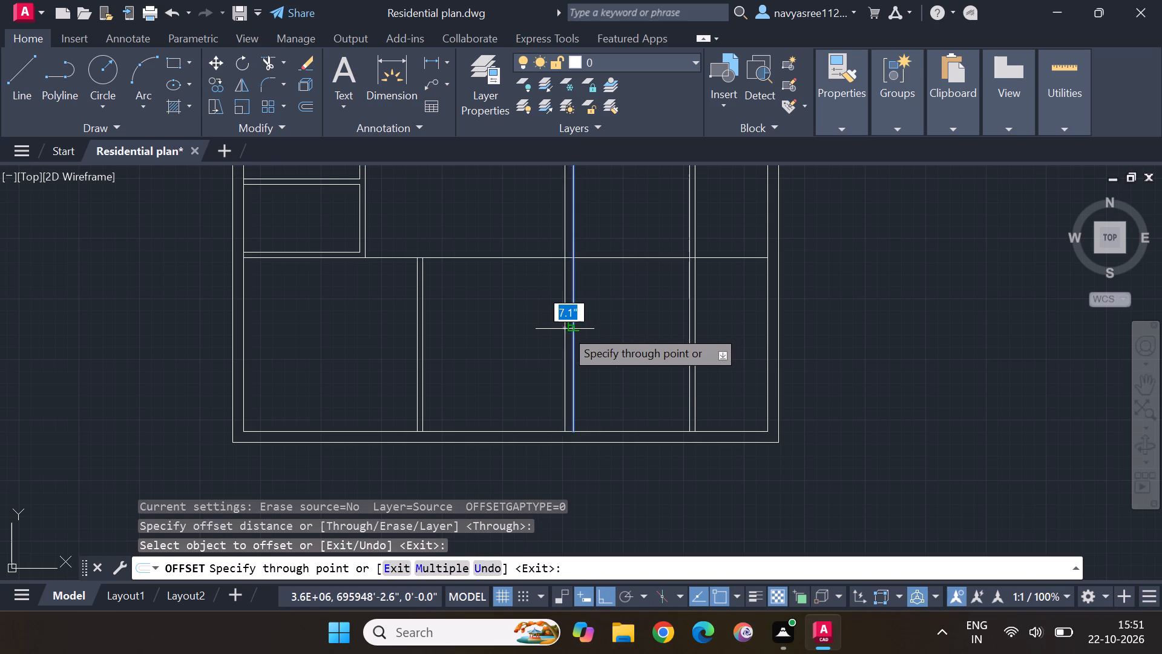
text(4.5)
key(shift+quotedbl)
key(Return)
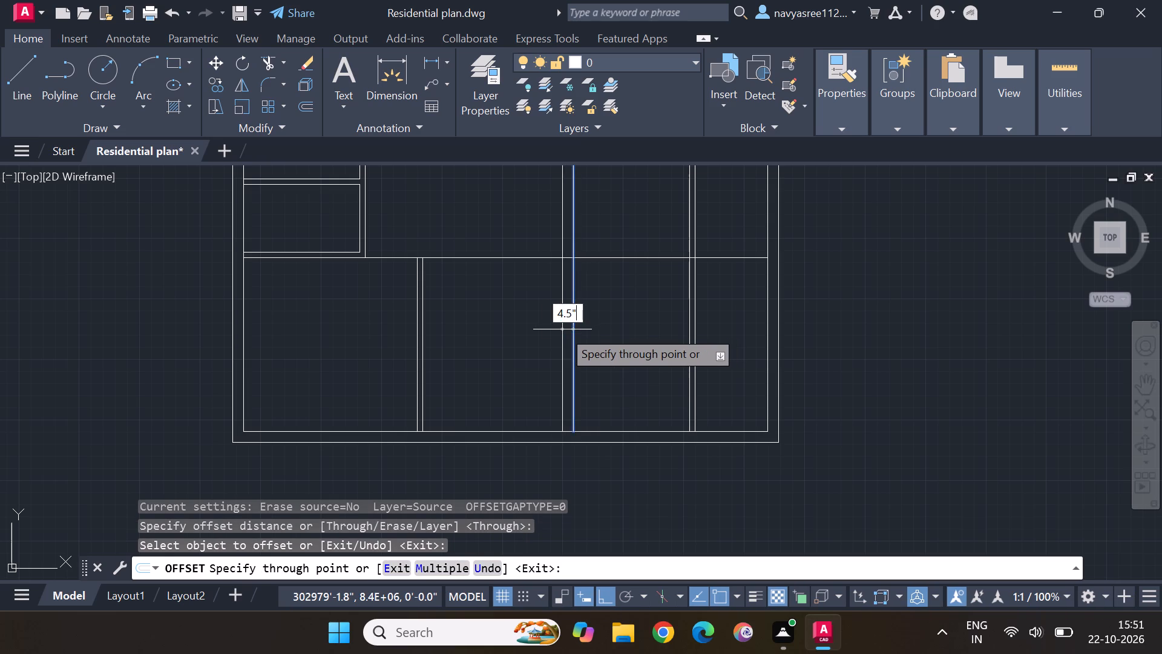
Offset the horizontal line above the lower rooms 4.5" upward to form the wall thickness.
middle_drag(619, 234, 621, 343)
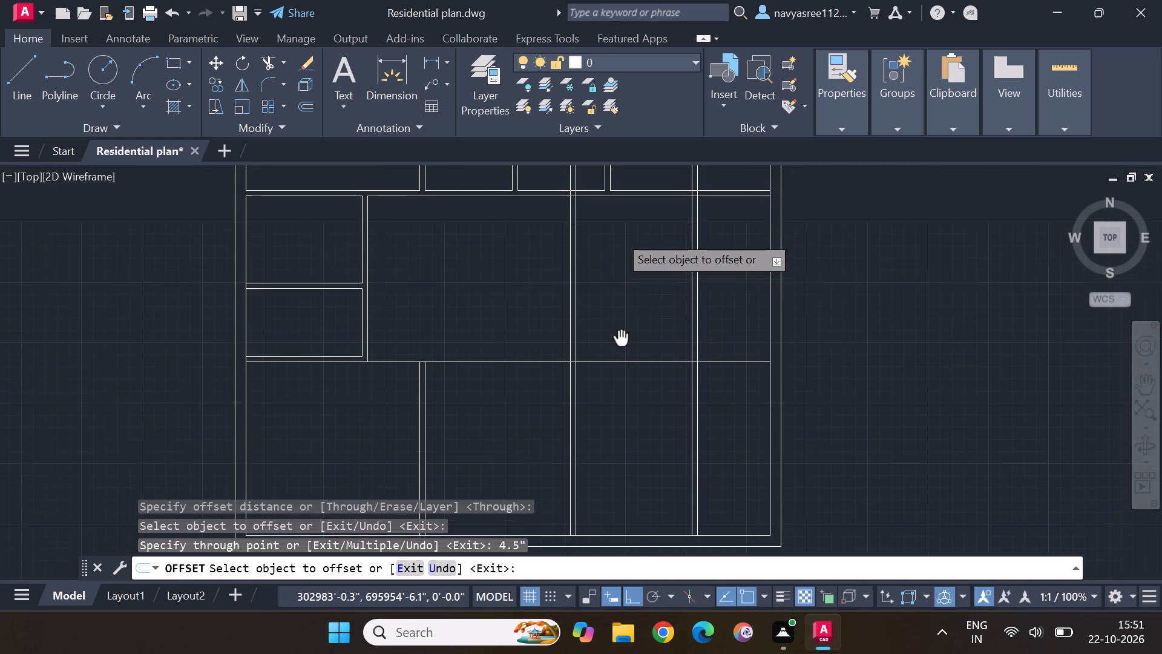
middle_drag(621, 343, 621, 349)
click(632, 371)
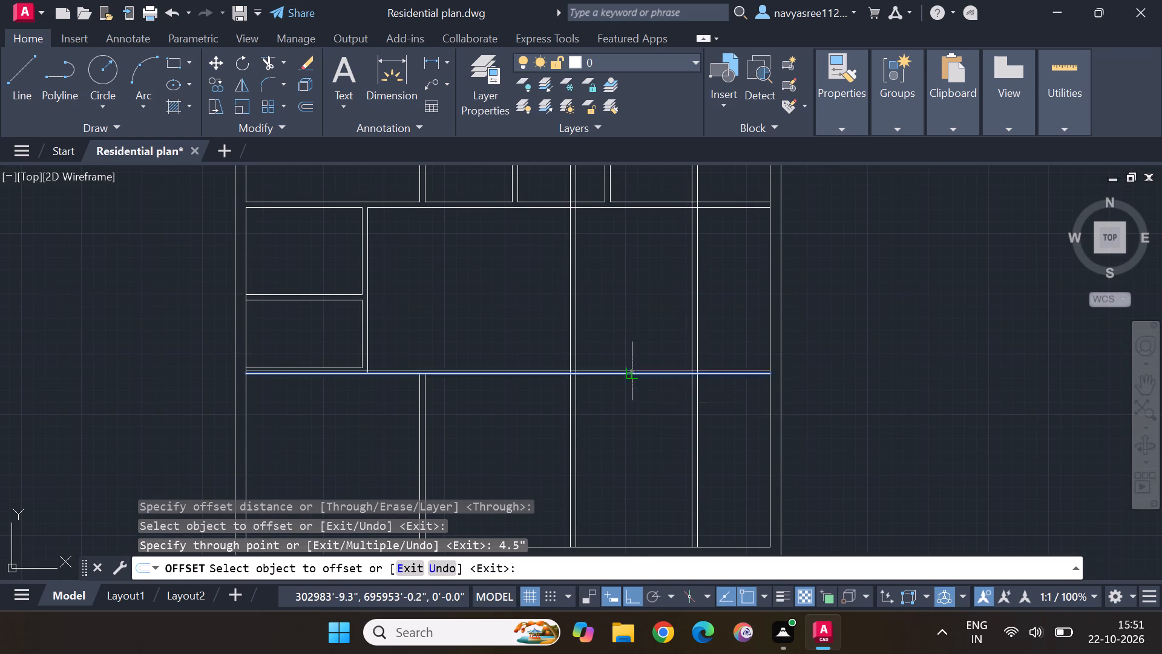
text(4.5")
key(Return)
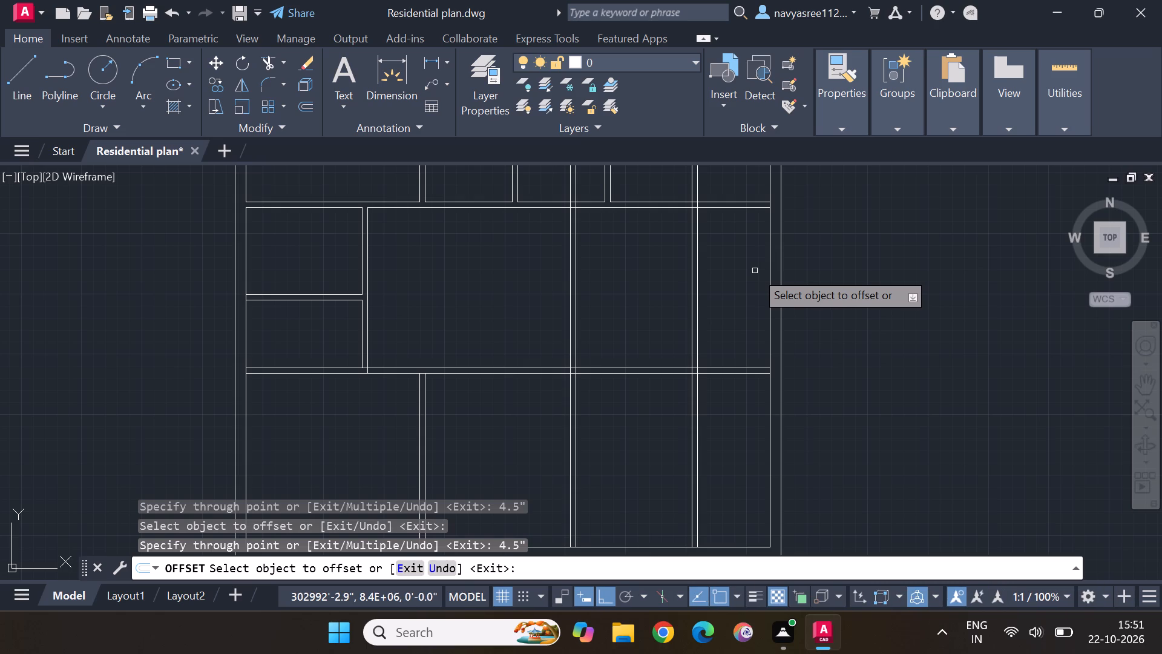
Trim the two right-hand partitions' vertical lines where they cross the open central space.
scroll(749, 279, down, 1)
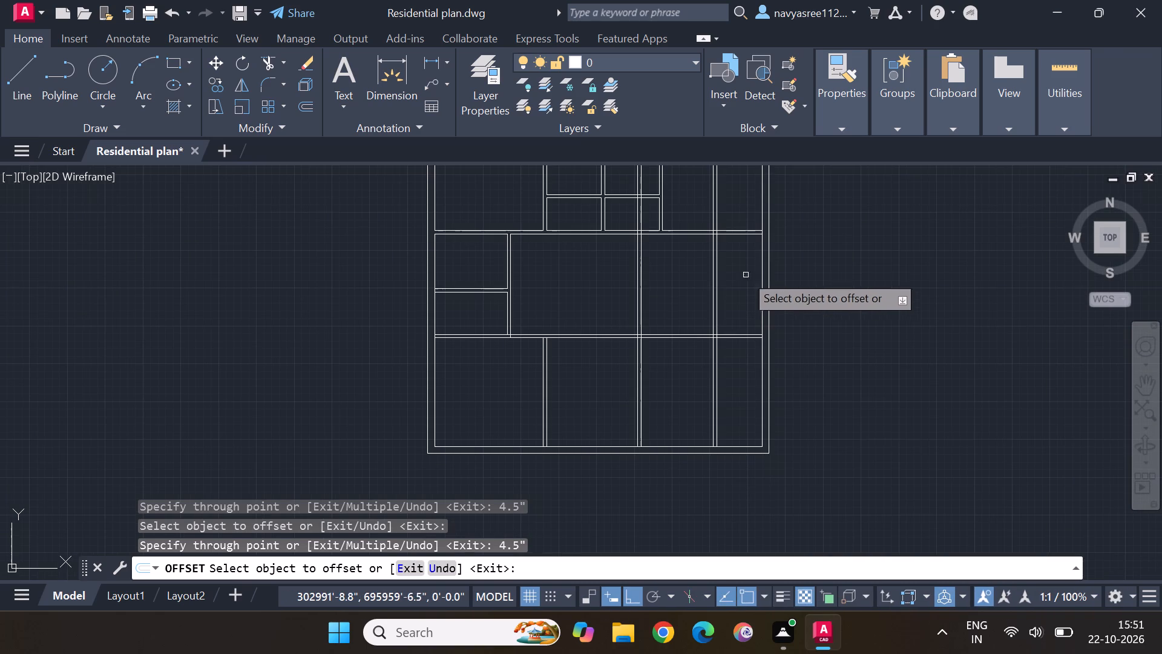
click(271, 66)
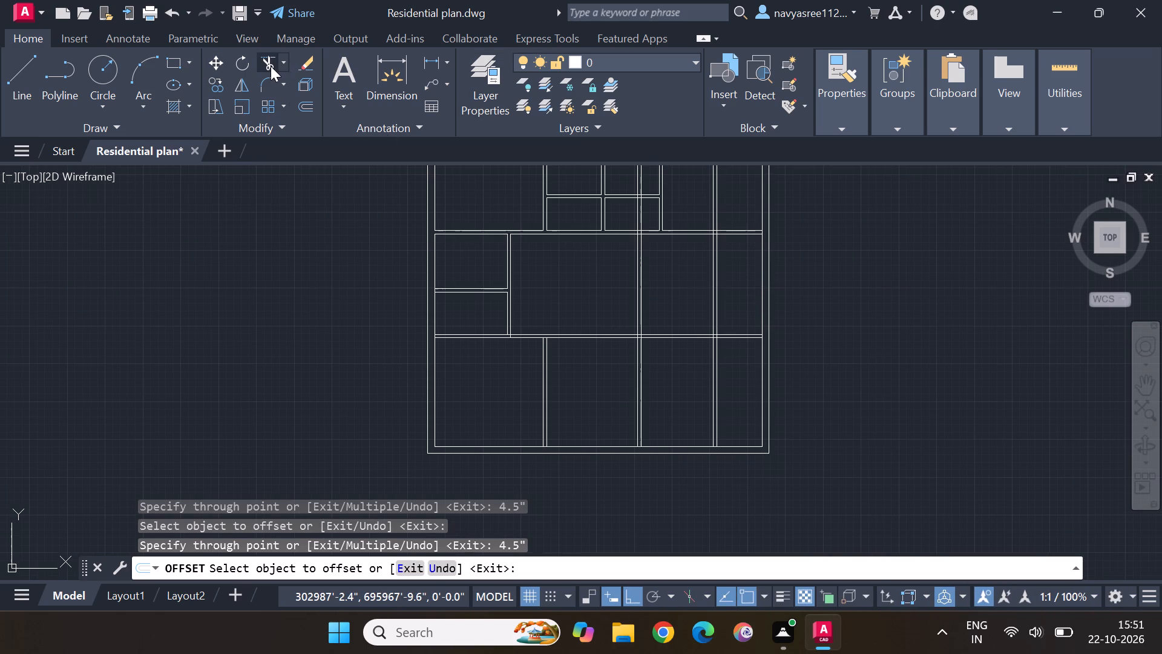
drag(730, 295, 623, 288)
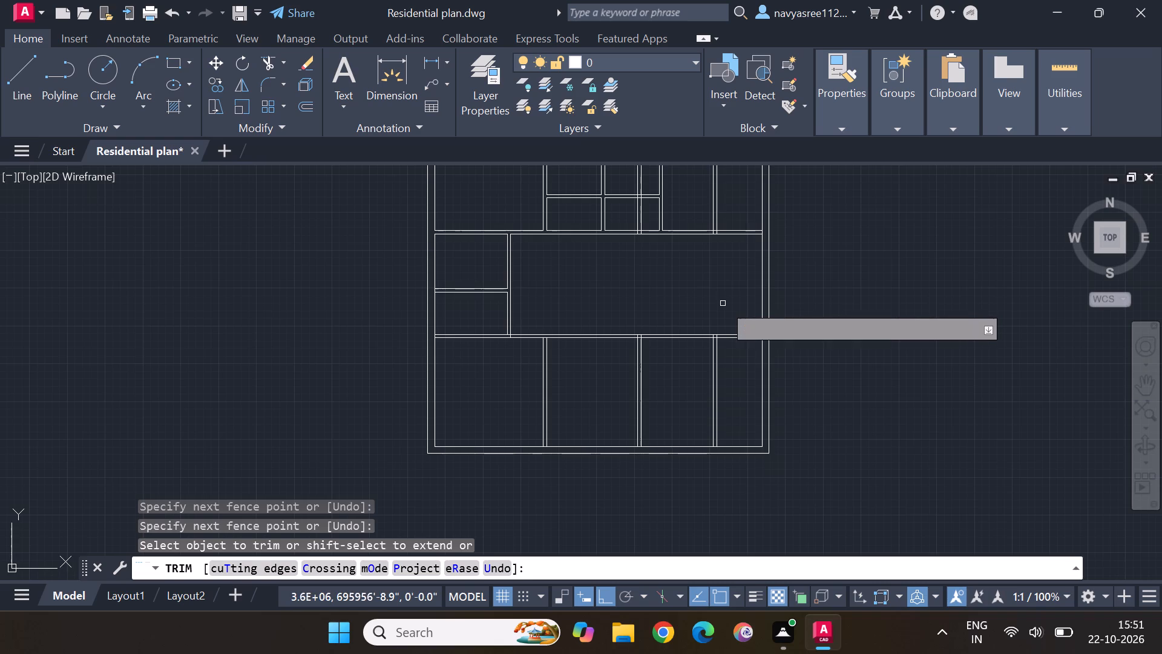
Trim the ends of the same two partitions inside the thickness of the horizontal wall above the lower rooms.
scroll(767, 326, up, 3)
scroll(554, 349, up, 4)
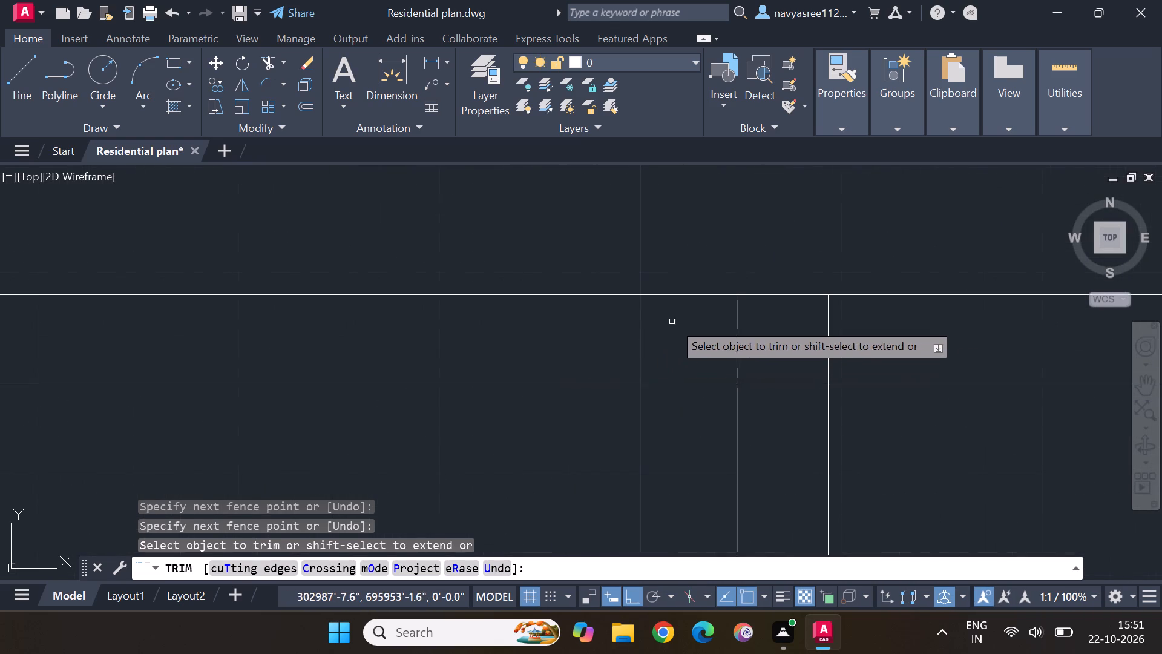
drag(674, 322, 868, 323)
scroll(865, 325, down, 4)
middle_drag(615, 412, 615, 412)
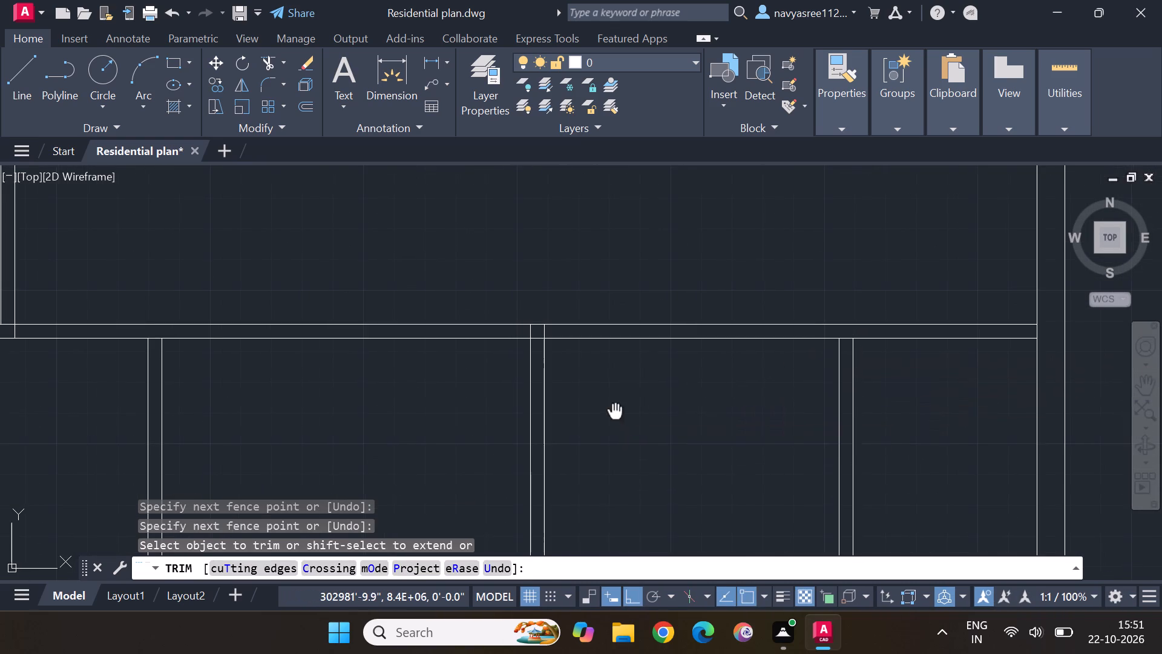
middle_drag(615, 412, 815, 403)
scroll(723, 370, up, 3)
drag(740, 183, 756, 178)
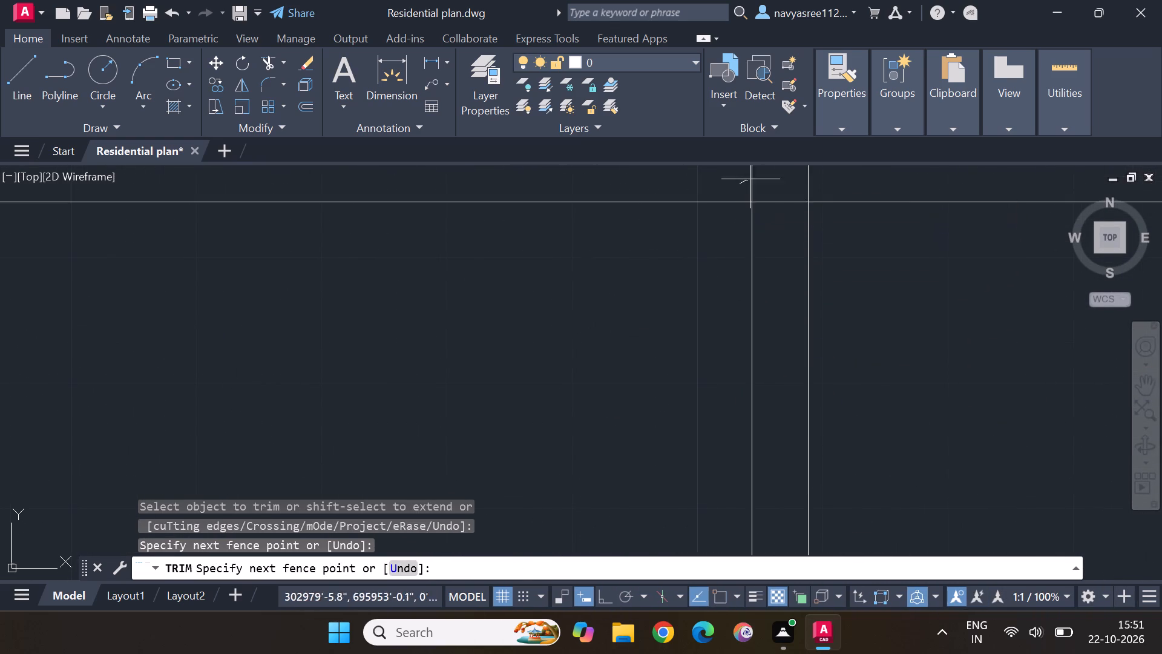
drag(756, 178, 837, 167)
scroll(829, 233, down, 4)
middle_drag(872, 346, 872, 348)
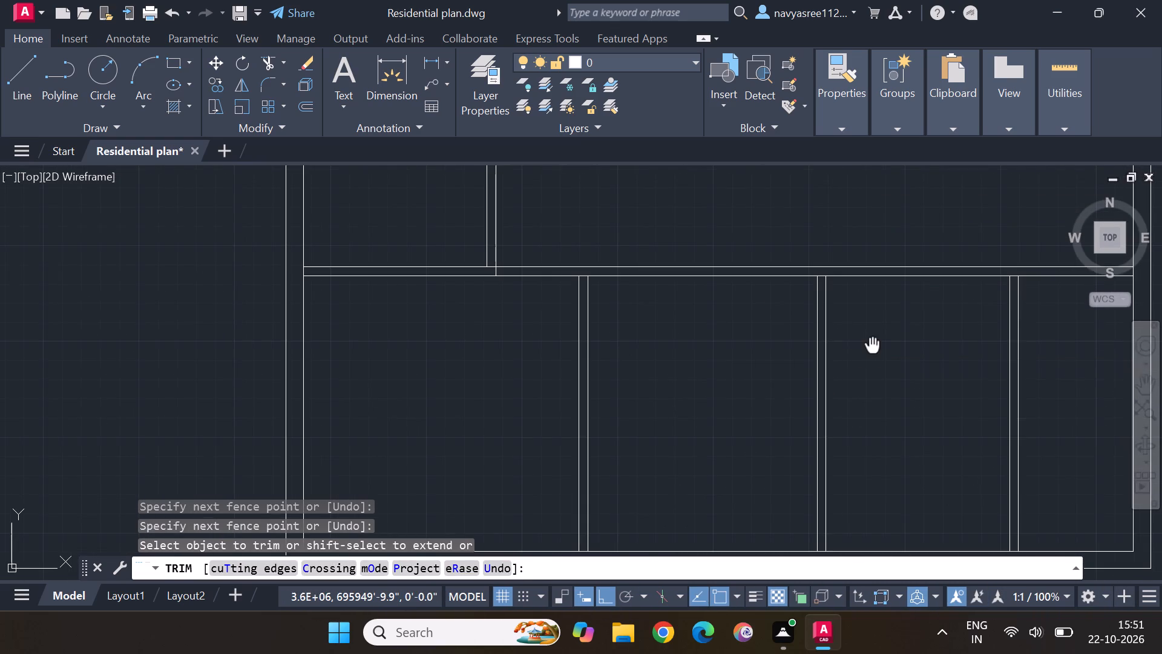
middle_drag(872, 348, 543, 377)
scroll(539, 371, down, 1)
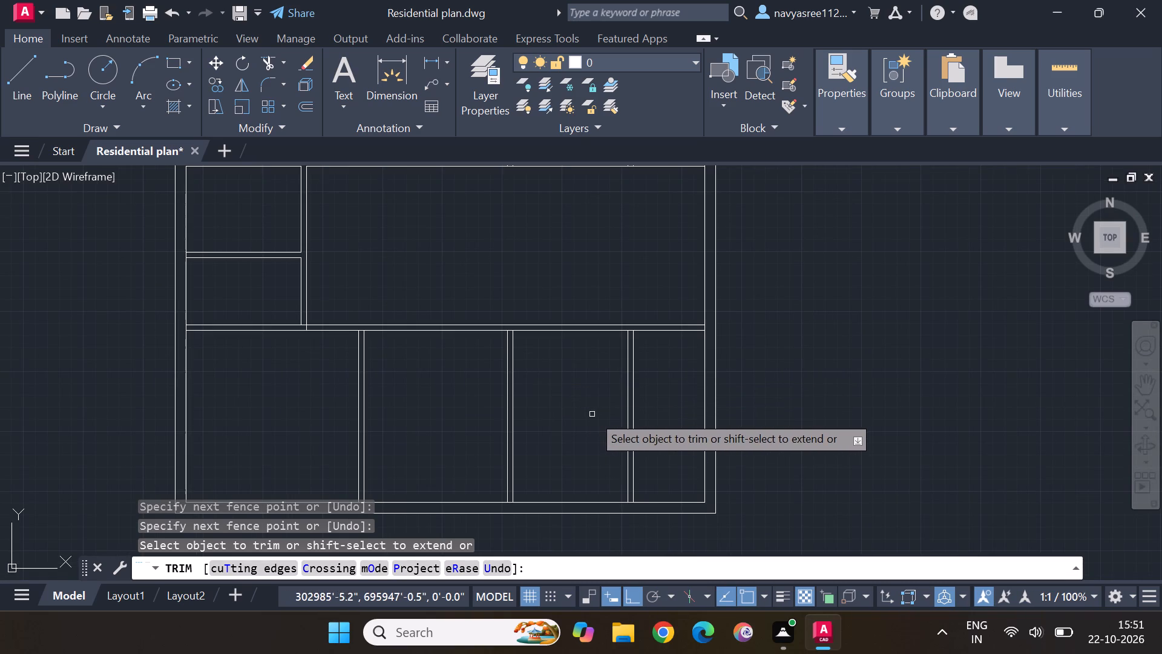
key(Escape)
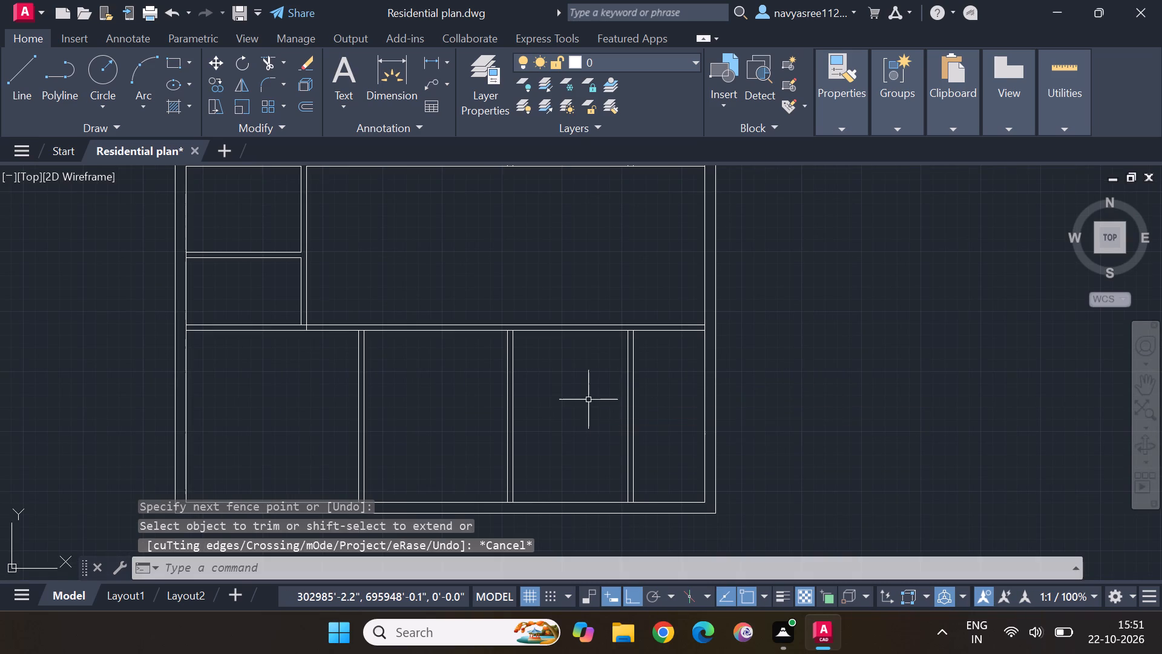
key(Escape)
key(Escape)
Offset the upper line of the horizontal wall above the lower rooms 11' upward.
click(308, 105)
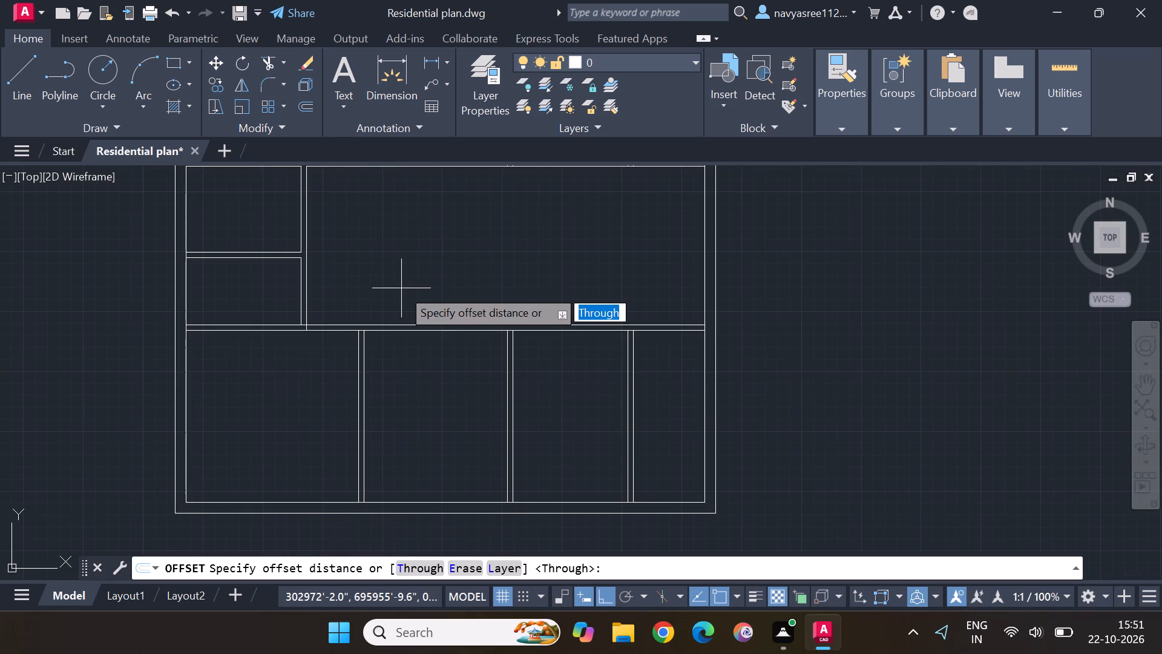
key(Return)
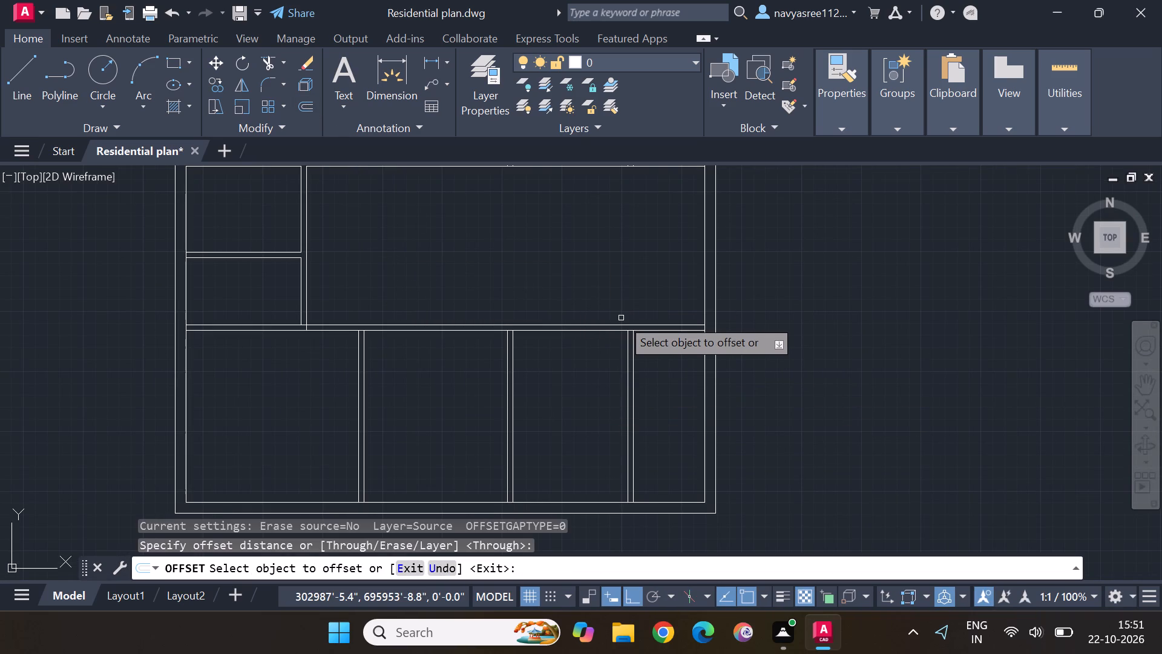
click(623, 324)
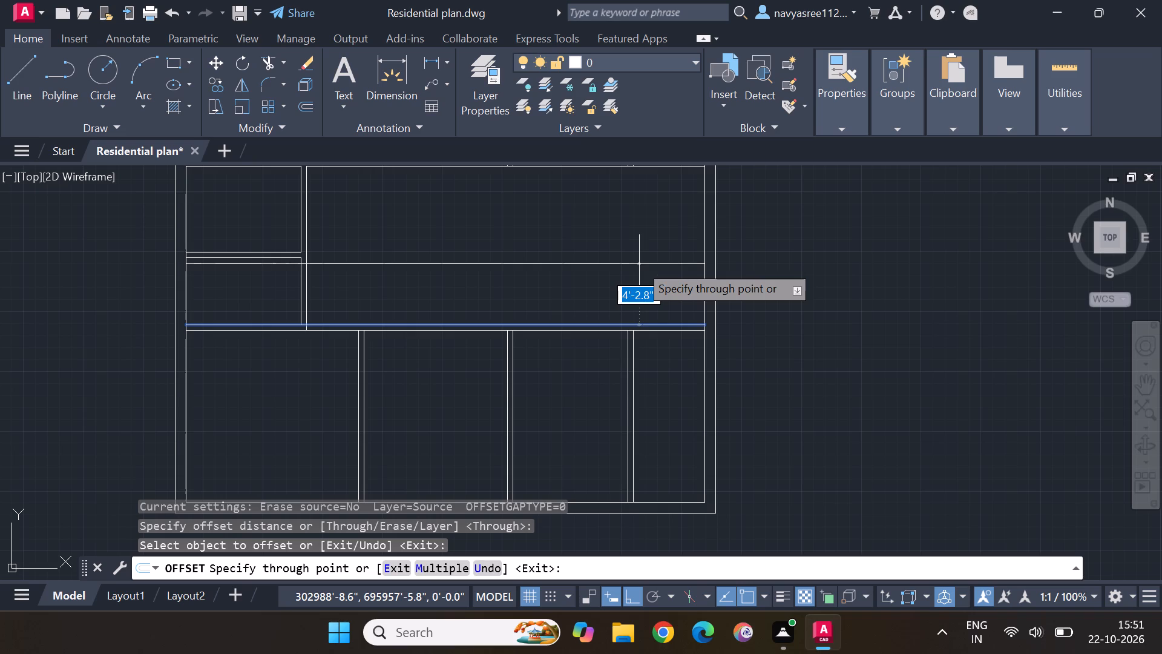
text(11)
key(apostrophe)
key(Return)
Offset the right exterior wall's inner line 13'10" to the left, into the plan.
scroll(643, 255, down, 2)
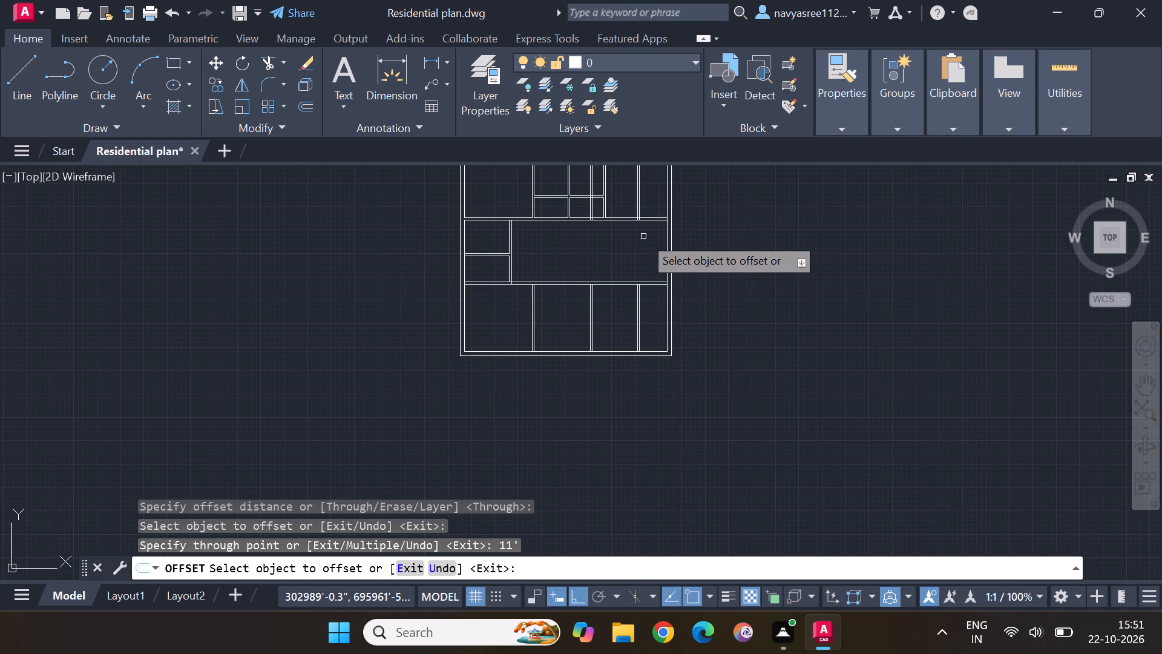
middle_drag(647, 245, 652, 347)
scroll(652, 311, up, 4)
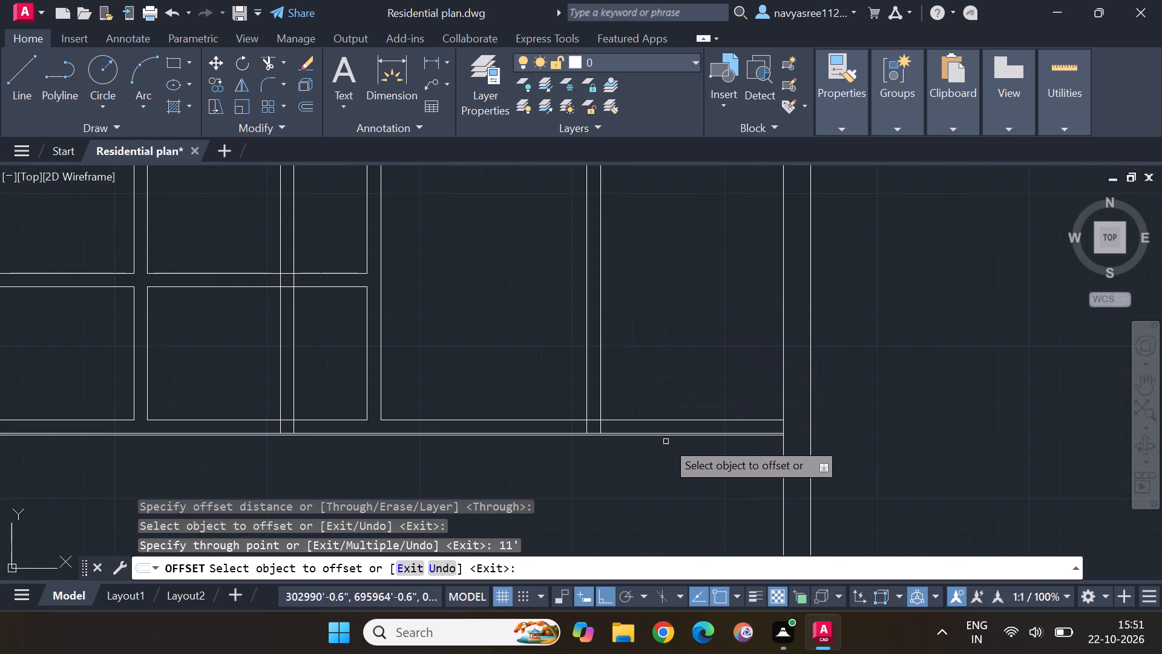
middle_drag(690, 492, 722, 362)
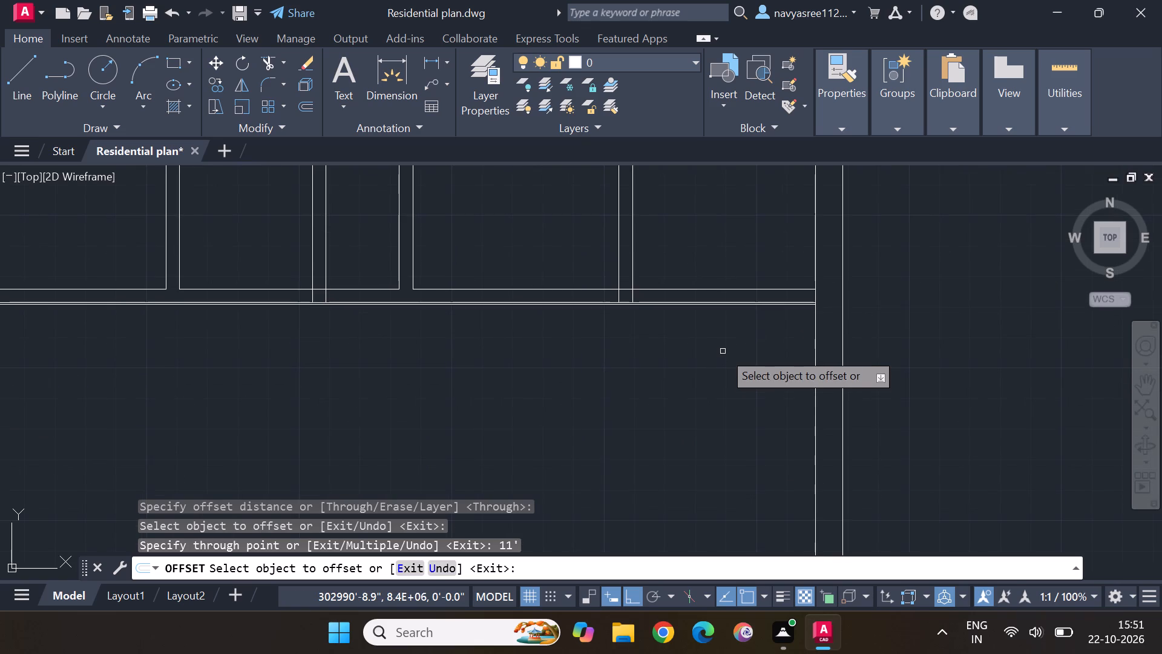
scroll(723, 349, down, 3)
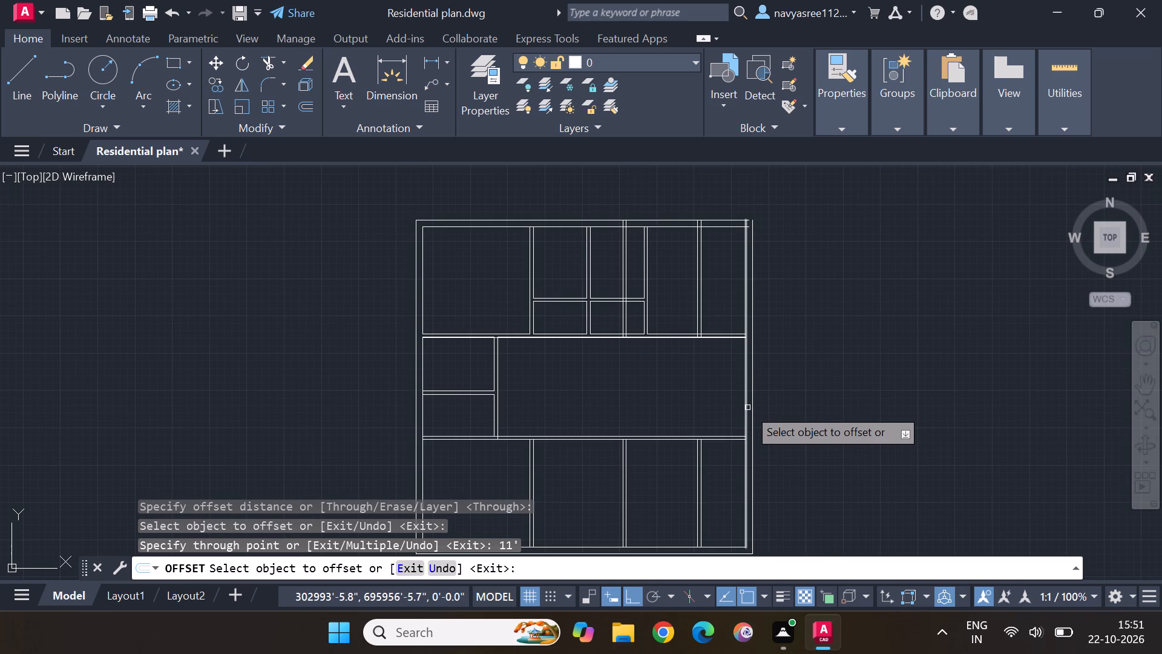
drag(747, 408, 741, 407)
key(1)
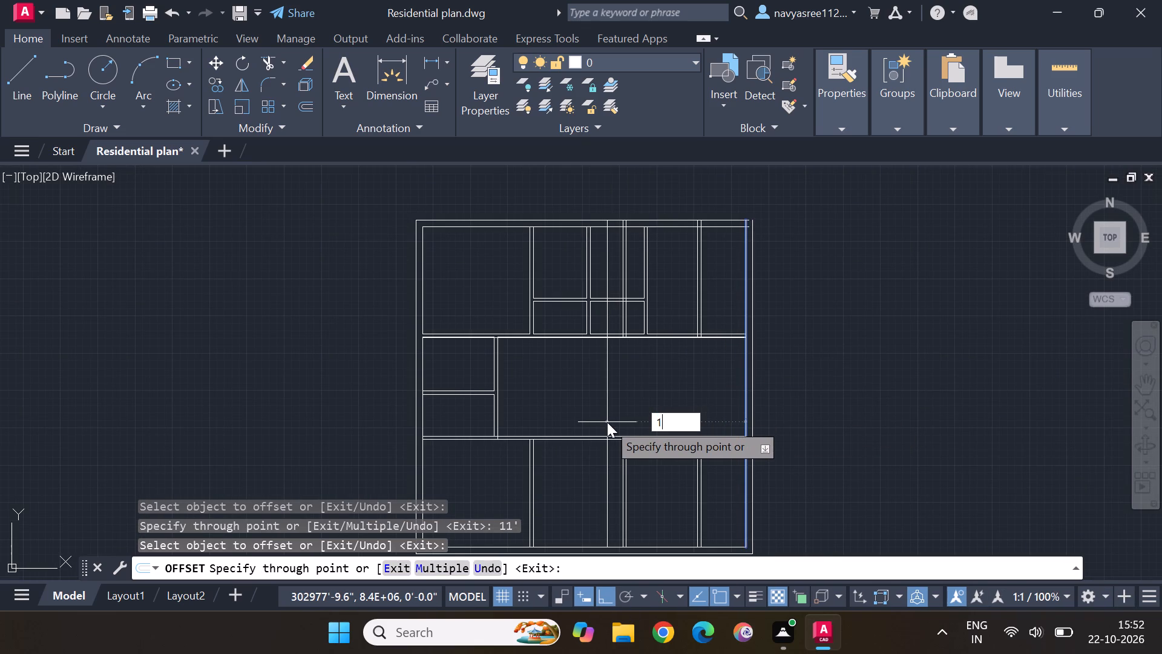
key(3)
key(apostrophe)
text(10)
key(shift+quotedbl)
key(Return)
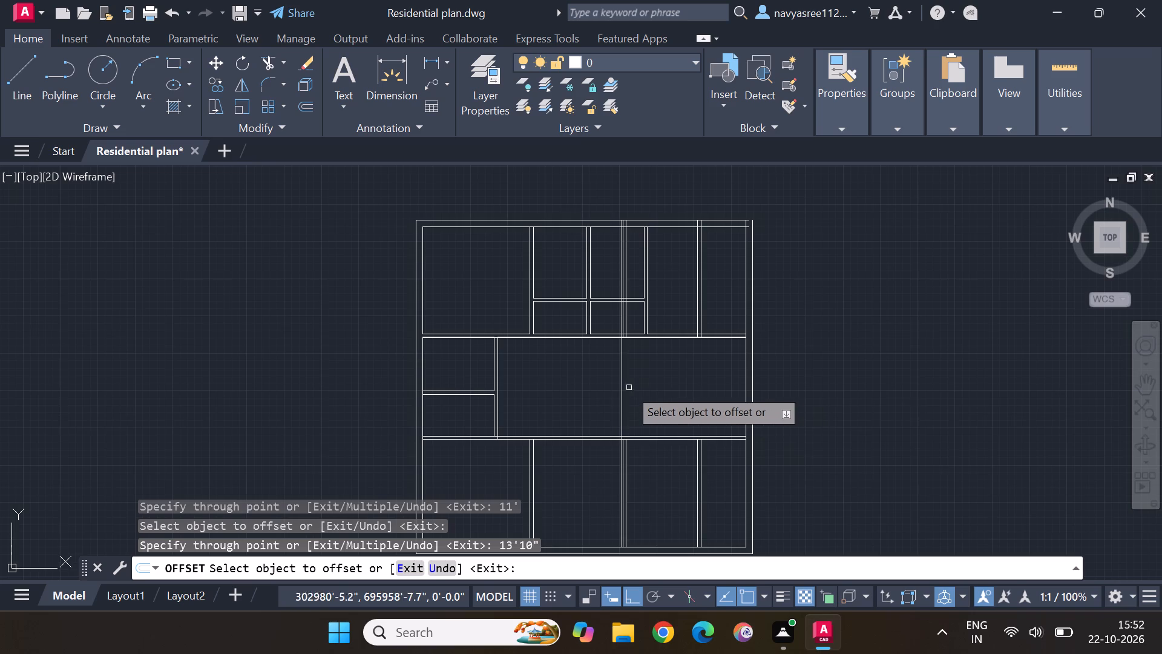
Examine how the new vertical line across the central space aligns with the partition lines above and below it.
scroll(634, 347, up, 4)
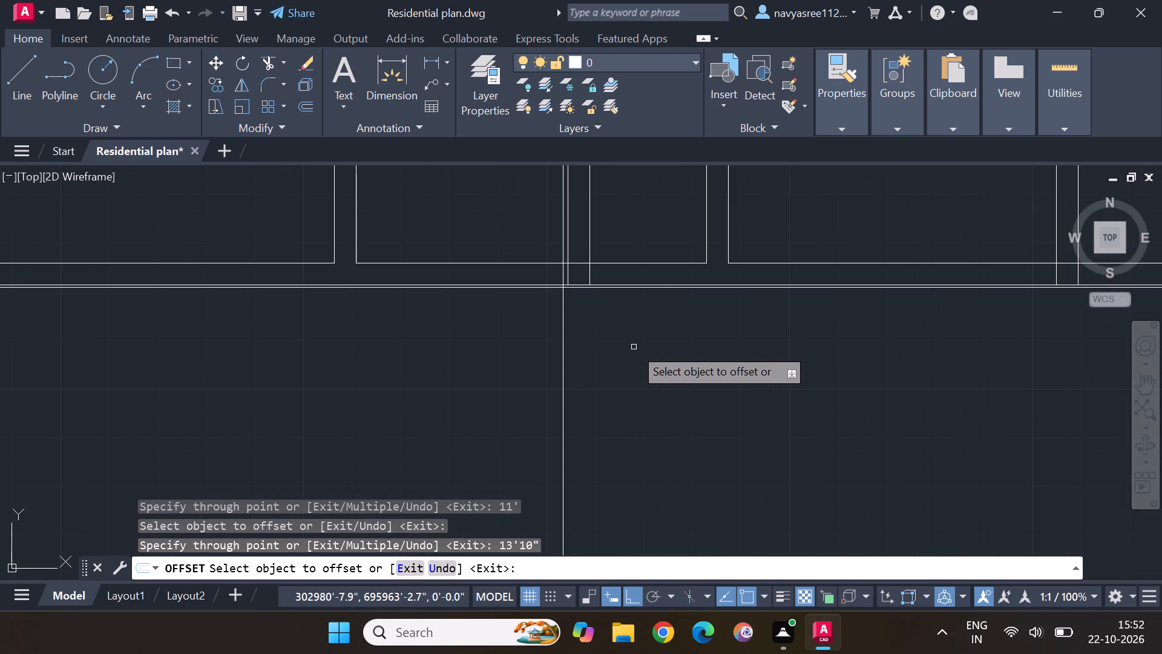
scroll(634, 347, down, 1)
scroll(634, 347, up, 1)
scroll(634, 347, down, 1)
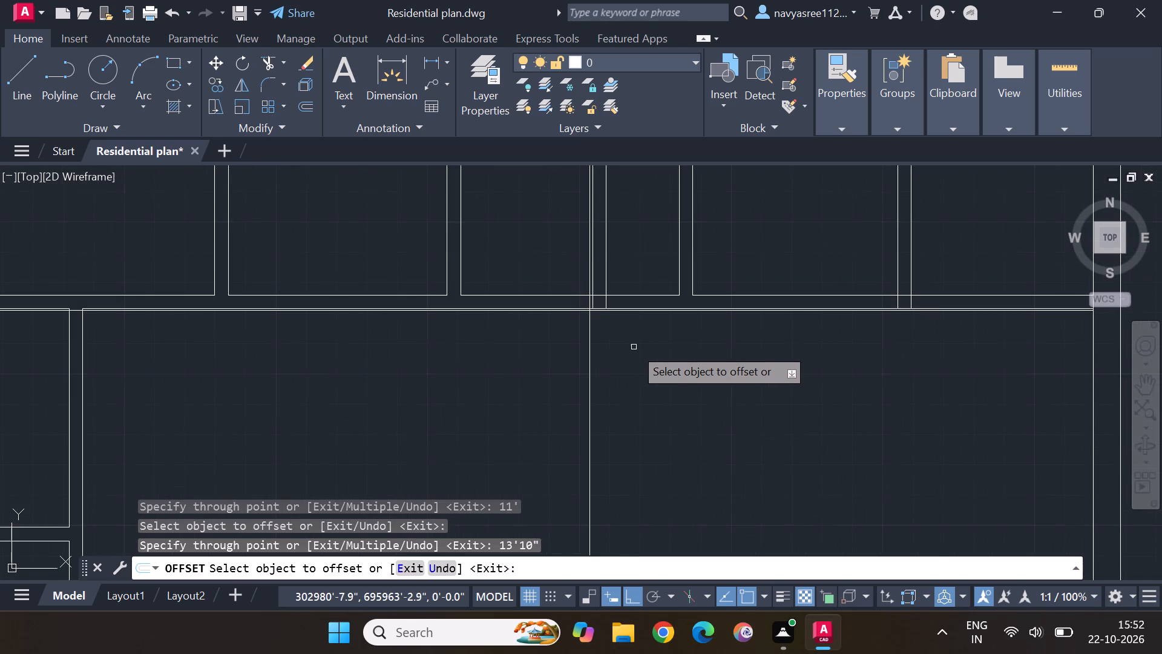
middle_drag(645, 439, 689, 302)
scroll(689, 300, down, 2)
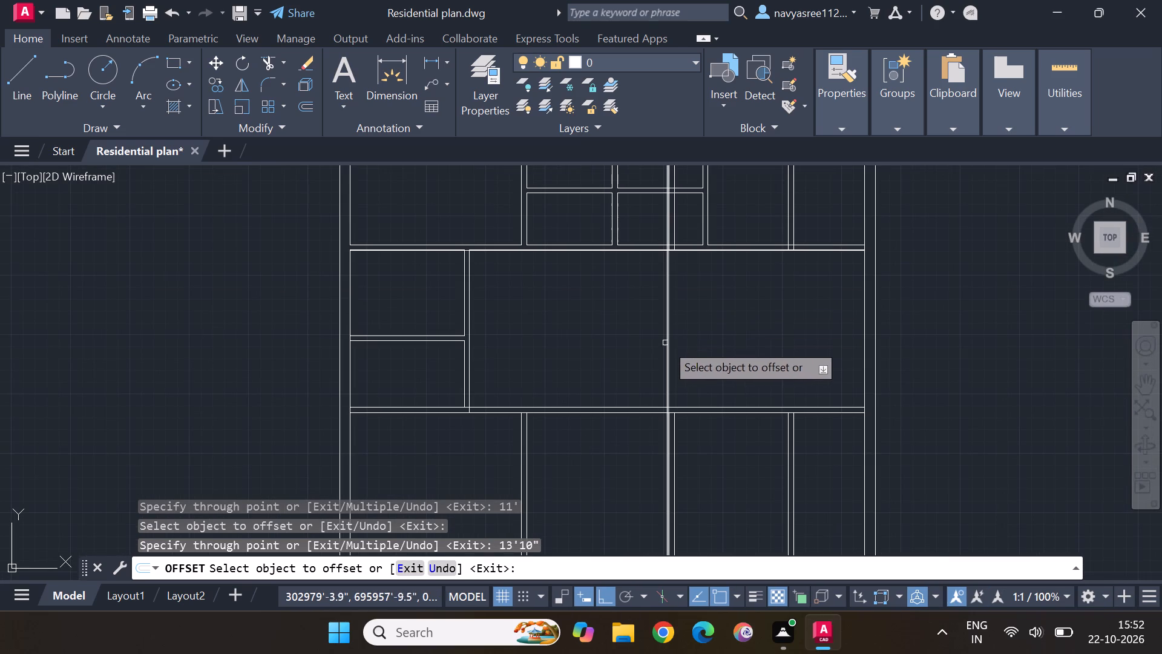
scroll(665, 349, up, 2)
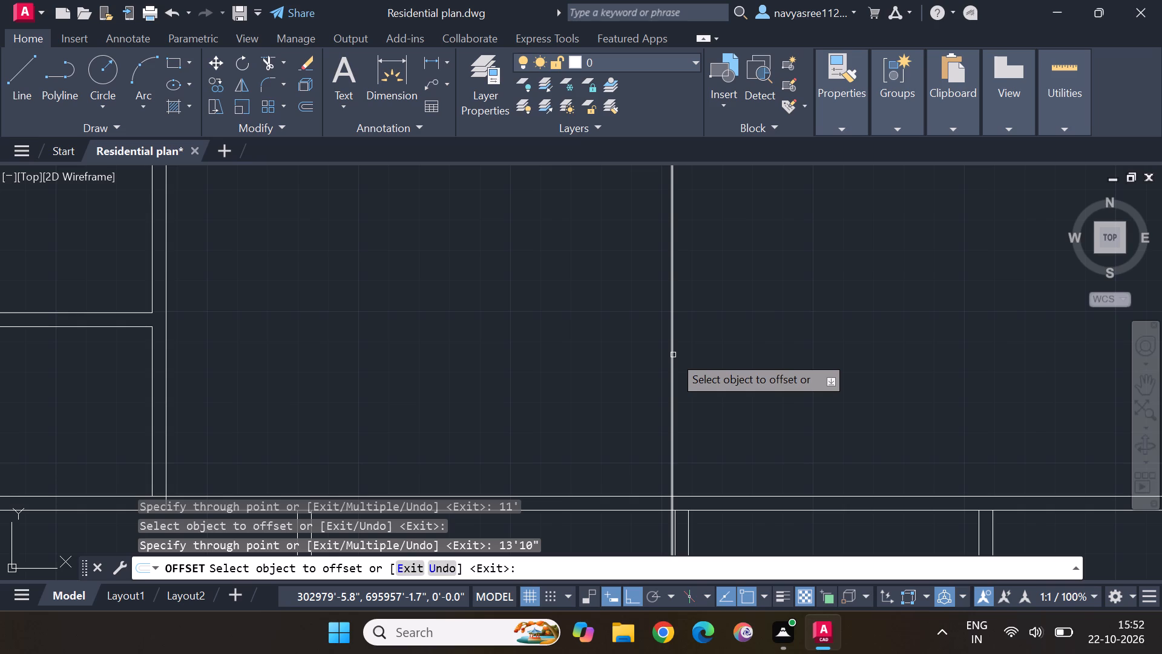
scroll(695, 325, down, 2)
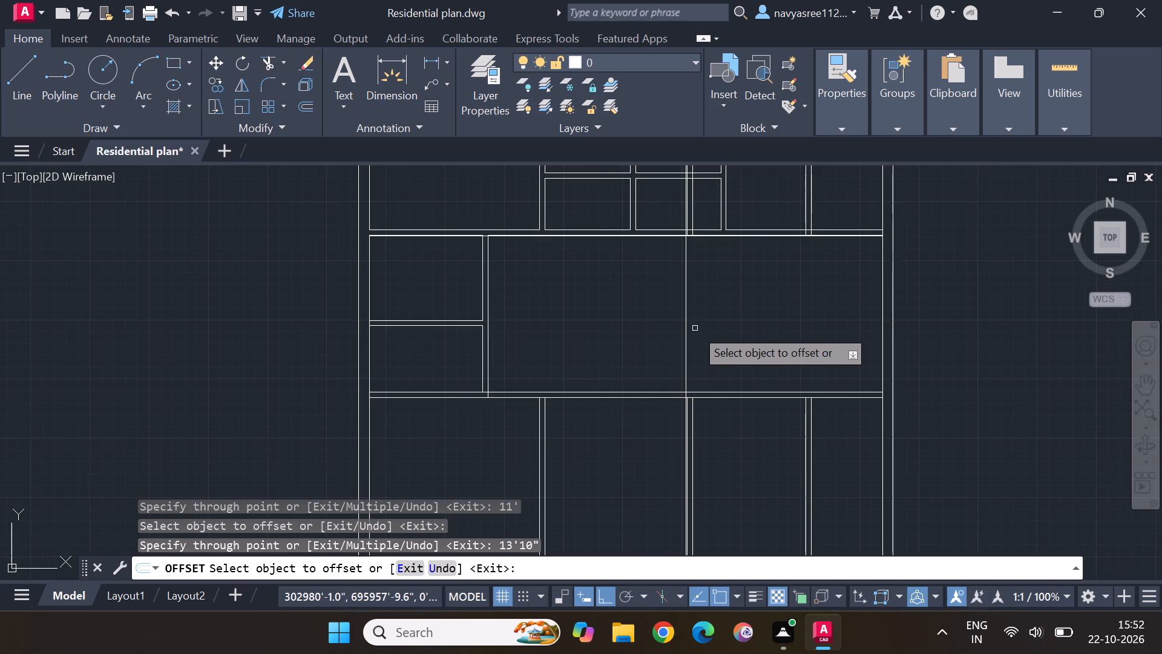
Trim the new vertical line where it crosses the wall above the central space and continues up through the upper rooms.
key(Escape)
key(Escape)
middle_drag(707, 263, 710, 364)
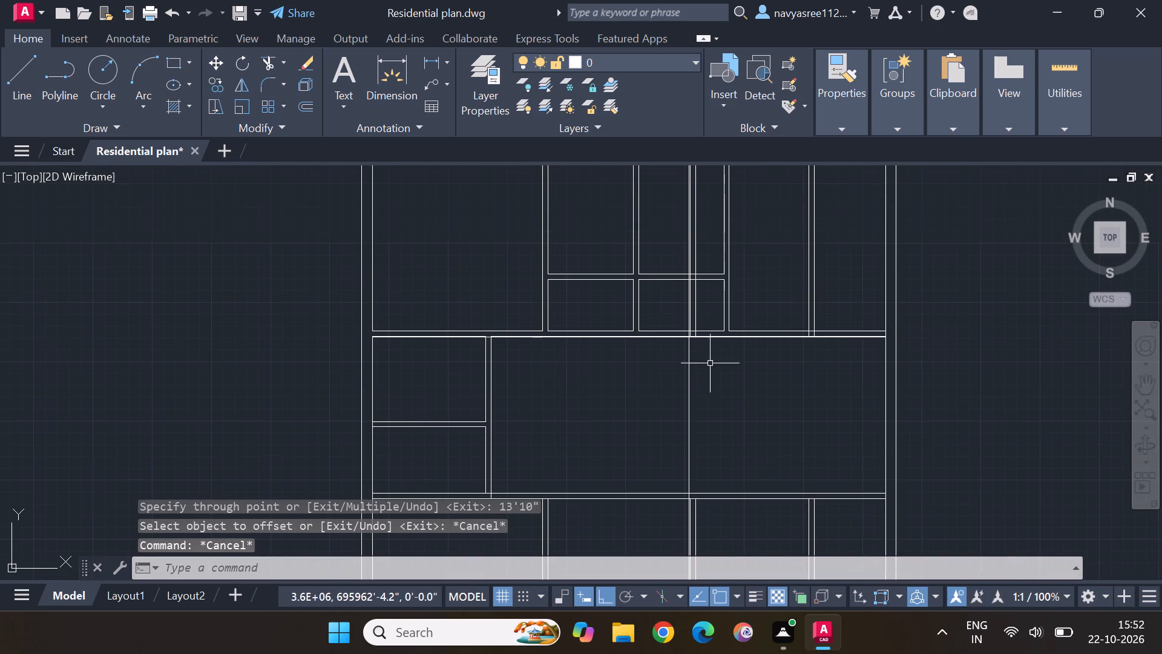
click(269, 61)
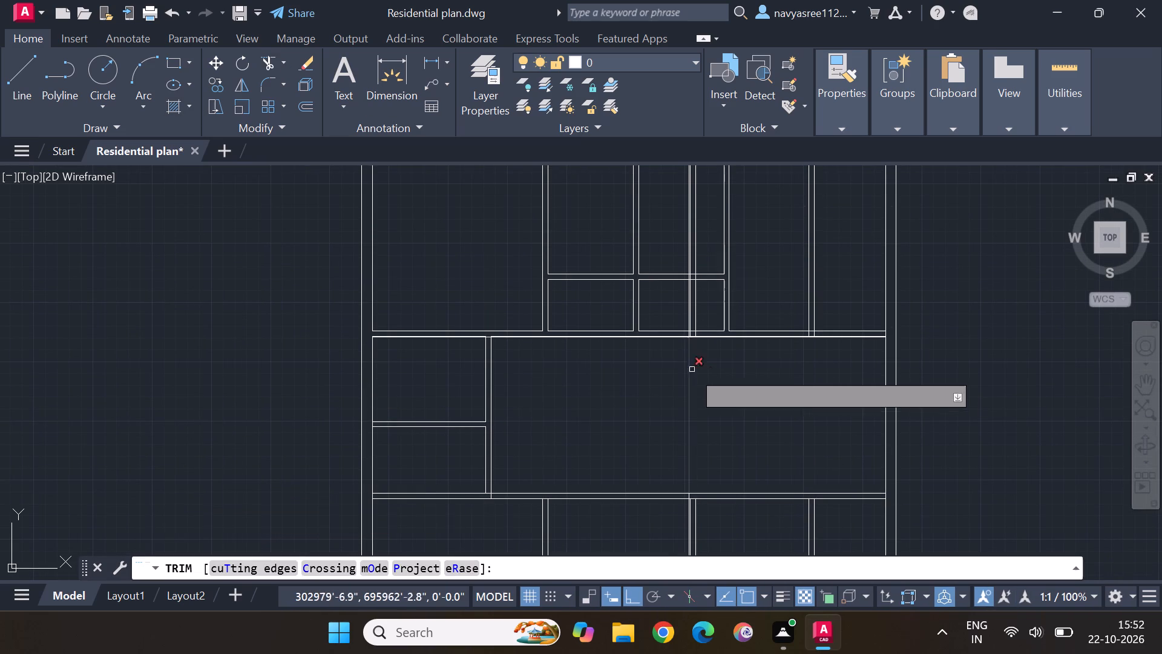
scroll(725, 379, up, 4)
middle_drag(586, 242, 604, 569)
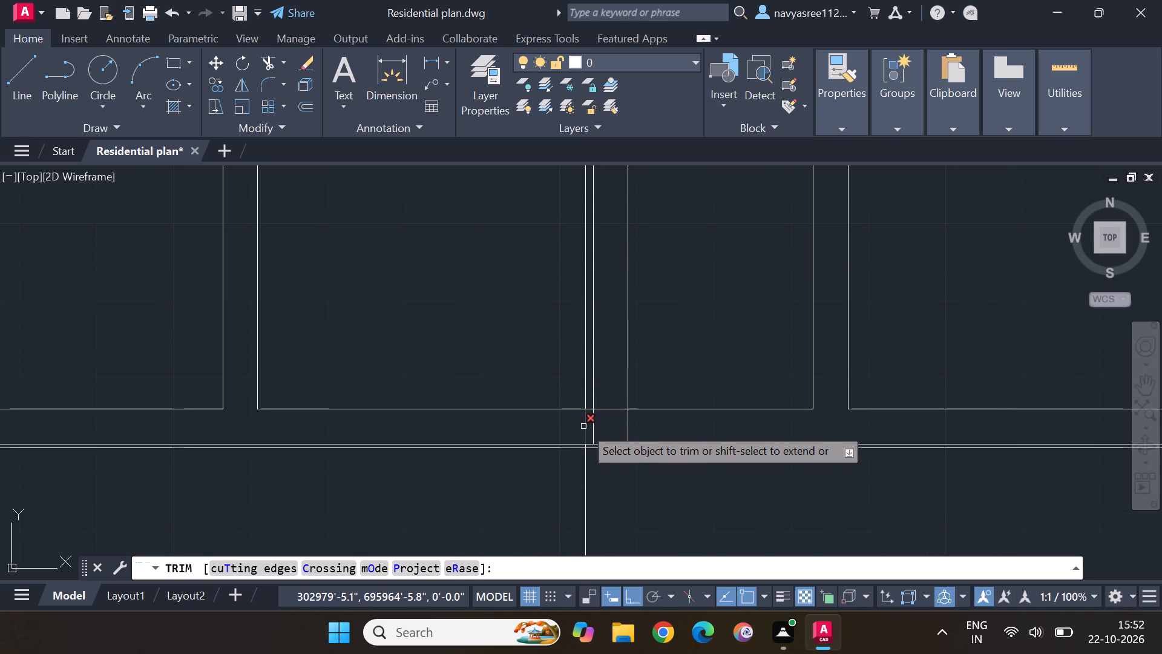
click(583, 426)
click(583, 386)
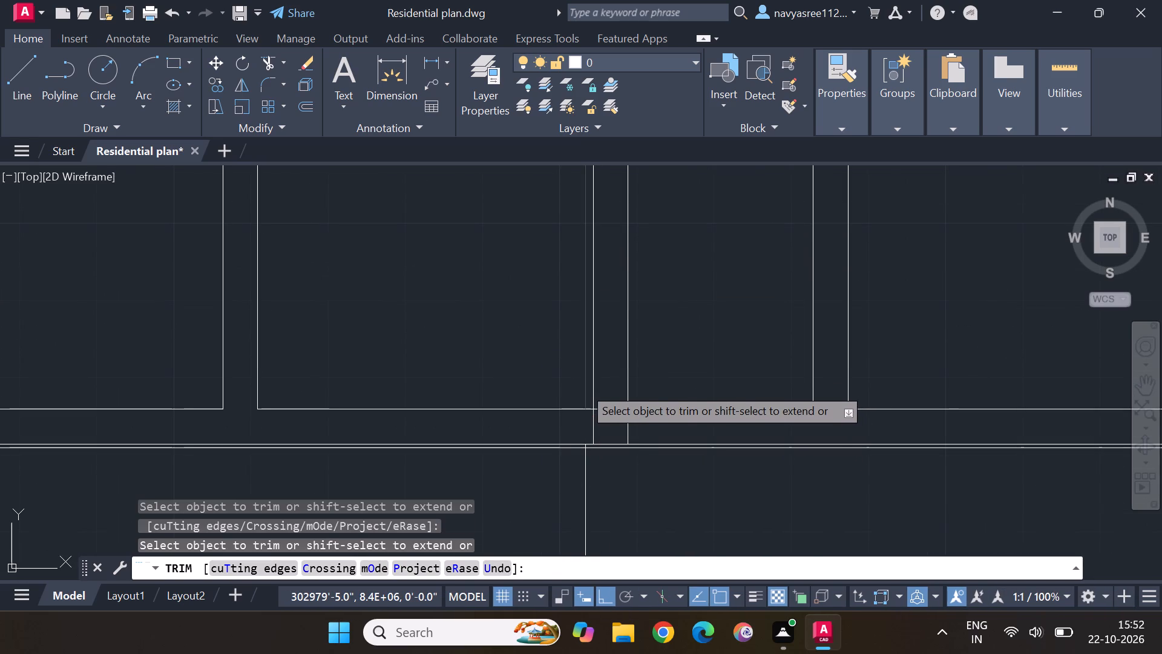
Trim the 11' offset line between the new vertical line and the right exterior wall, just below the upper rooms' wall.
scroll(583, 377, down, 5)
scroll(583, 372, up, 1)
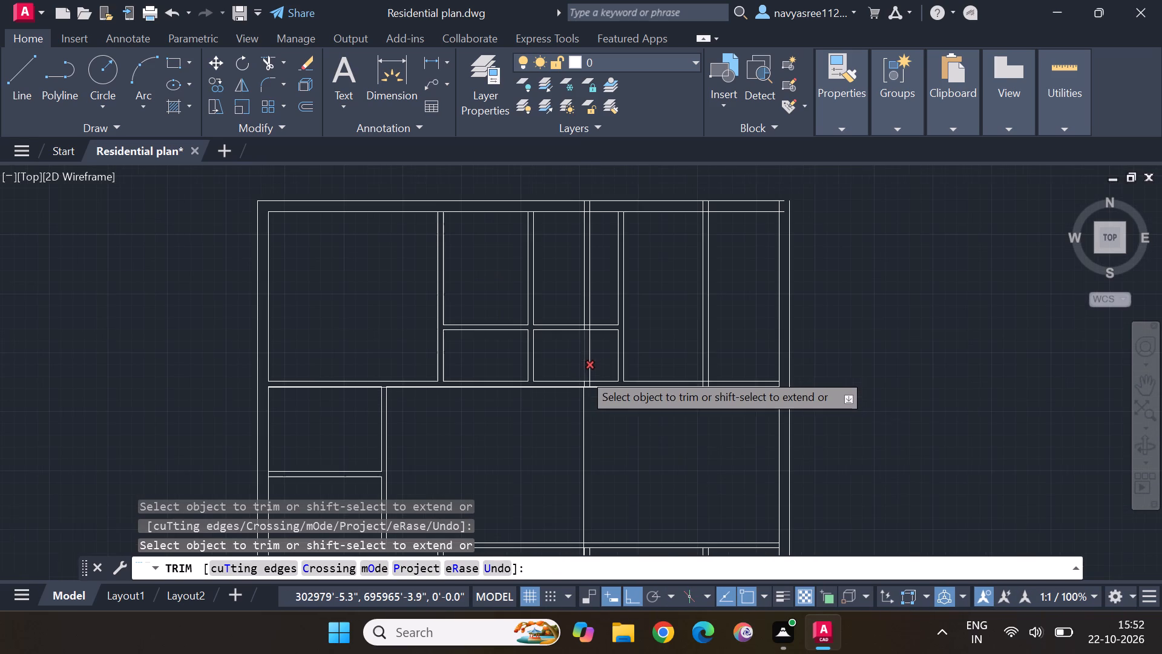
scroll(735, 382, up, 6)
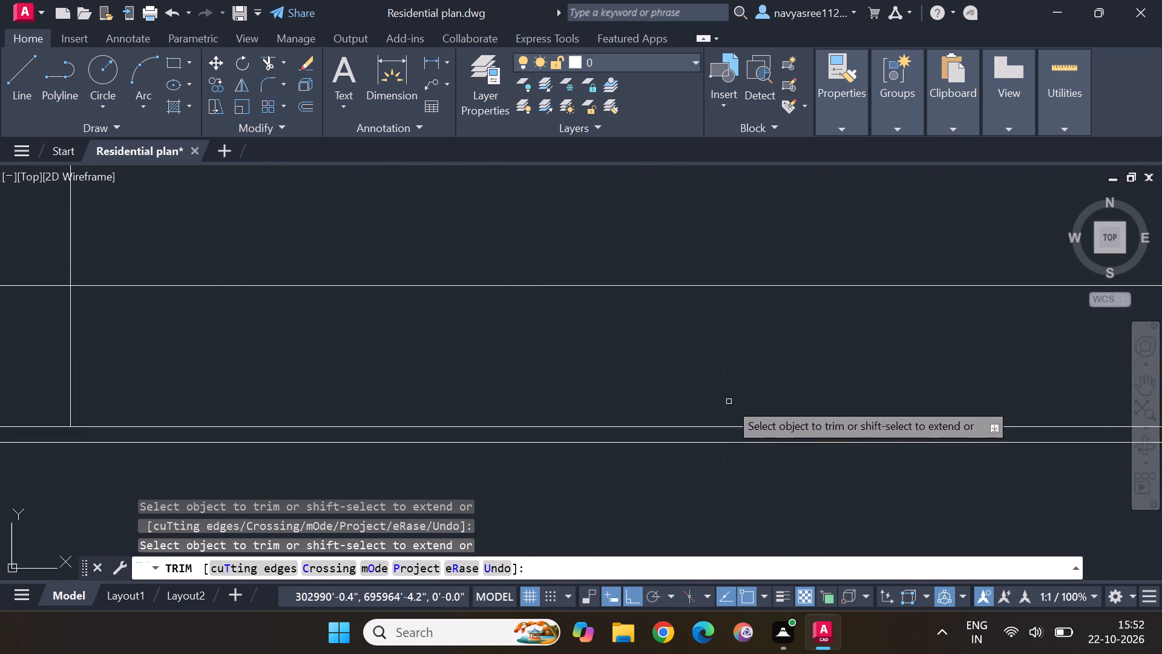
scroll(729, 401, up, 2)
click(719, 470)
Trim the part of the new vertical line that runs down through the lower rooms below the central space's bottom wall.
scroll(718, 464, down, 6)
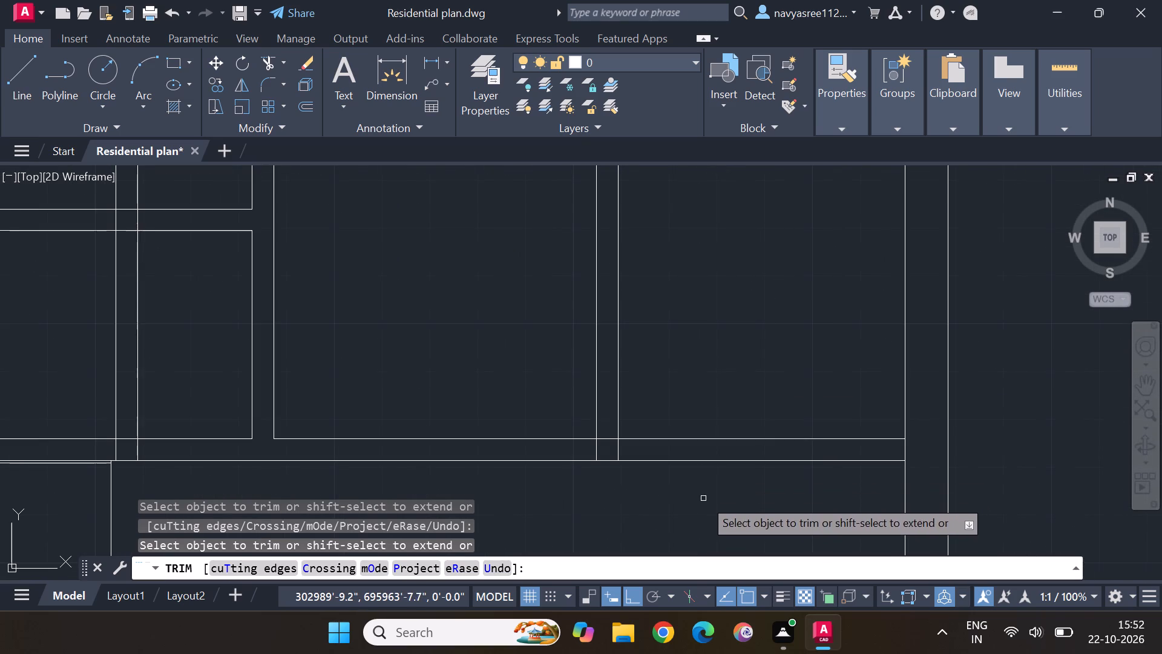
middle_drag(703, 506, 706, 388)
scroll(707, 389, down, 4)
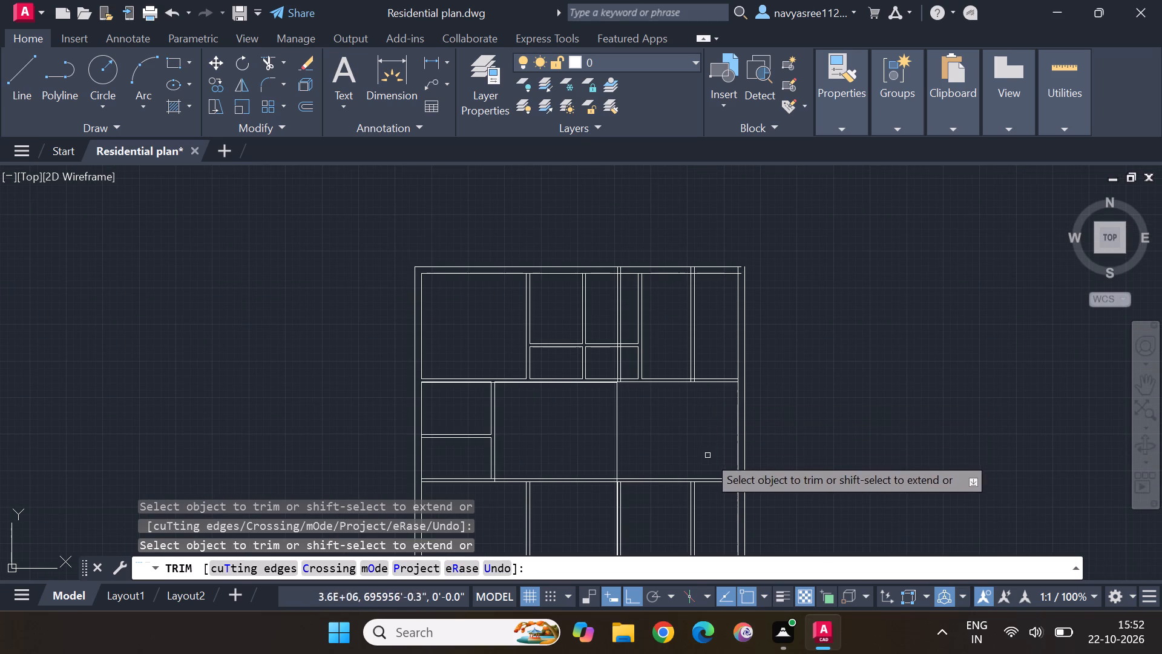
middle_drag(705, 454, 717, 300)
scroll(666, 328, up, 3)
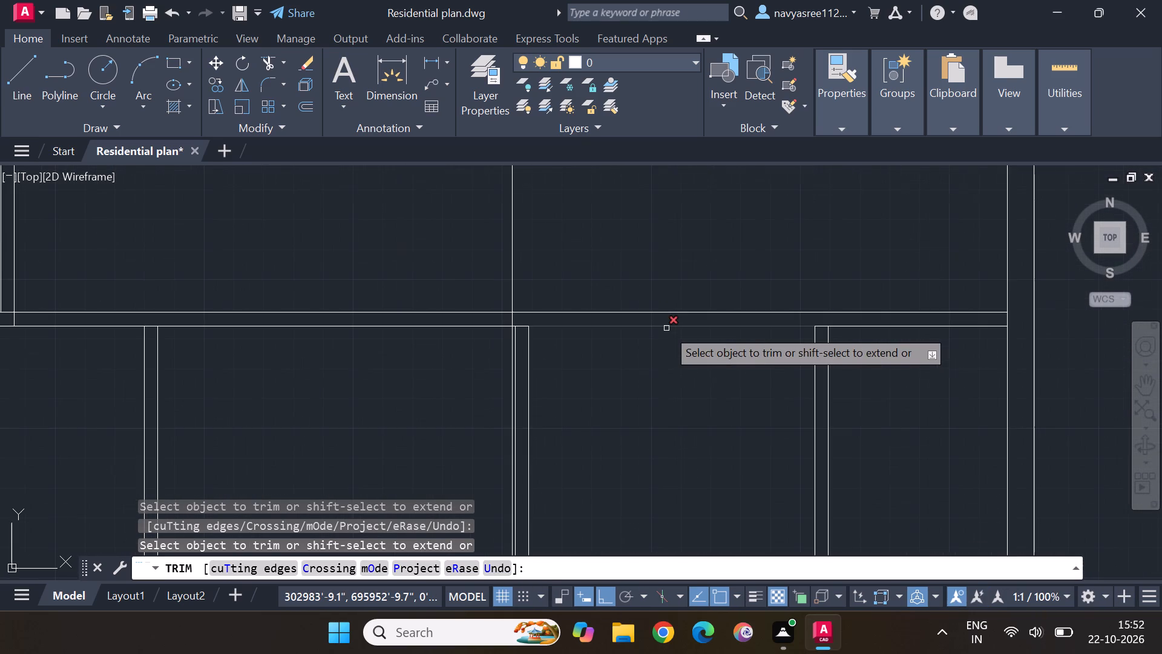
click(510, 358)
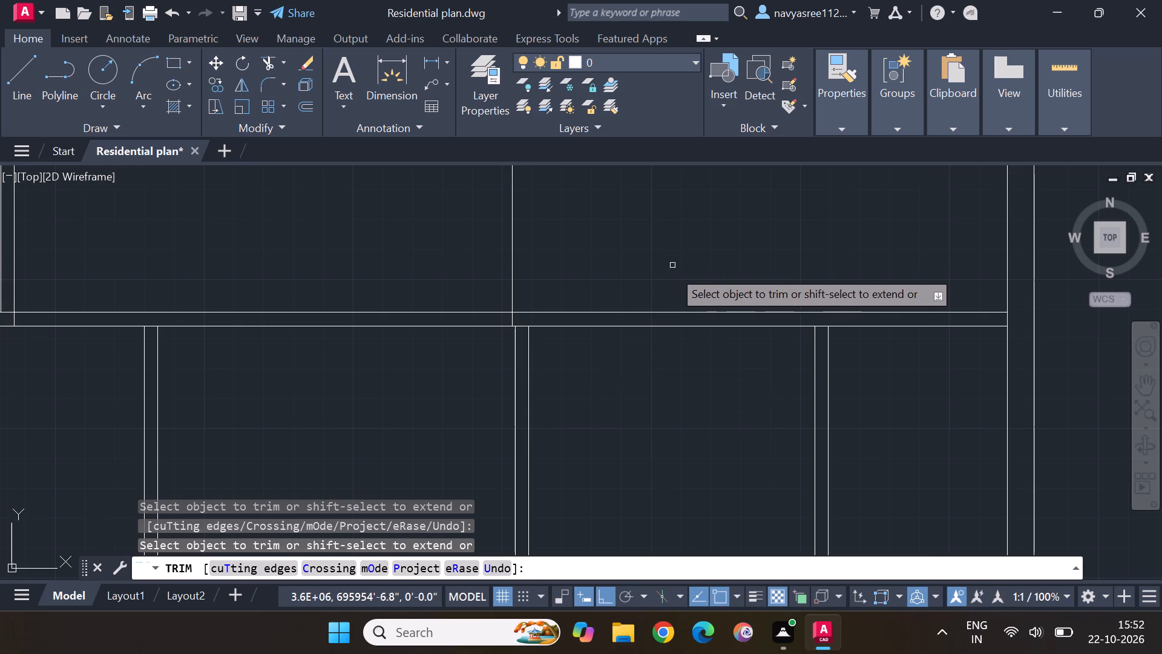
scroll(674, 275, down, 2)
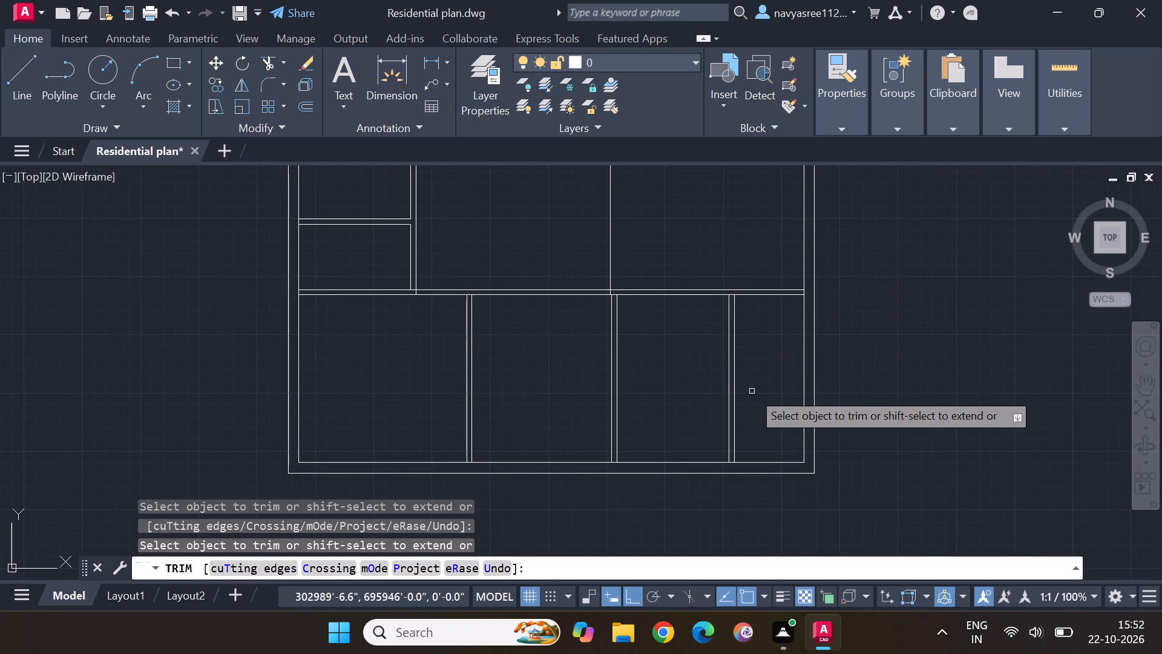
key(Escape)
key(Escape)
key(Escape)
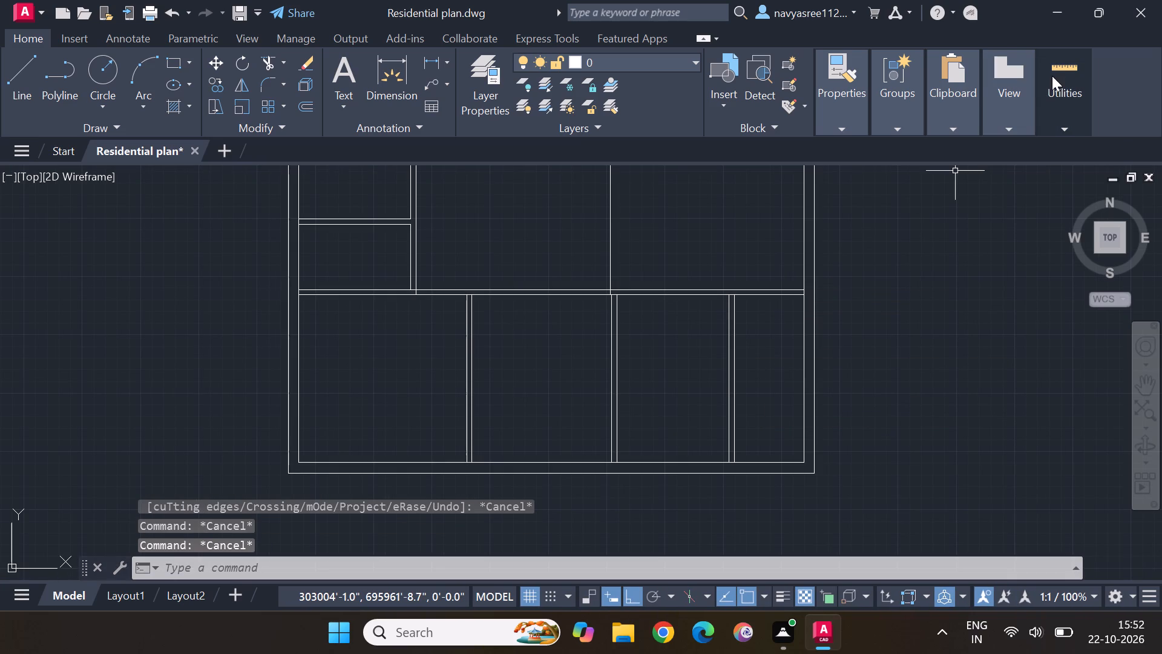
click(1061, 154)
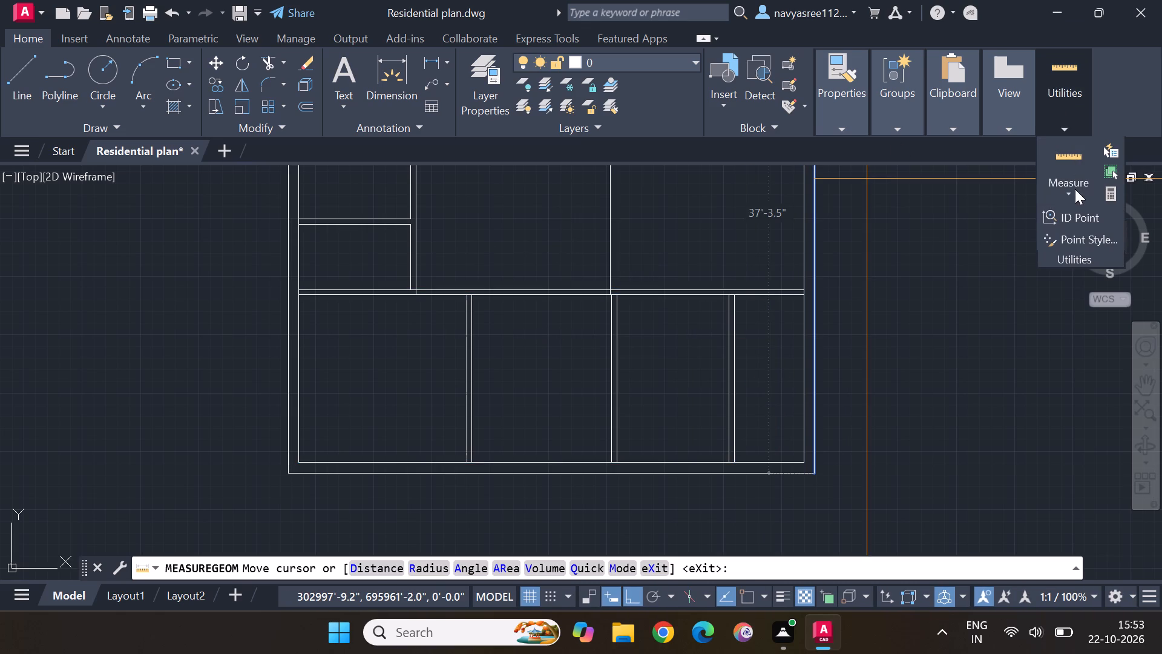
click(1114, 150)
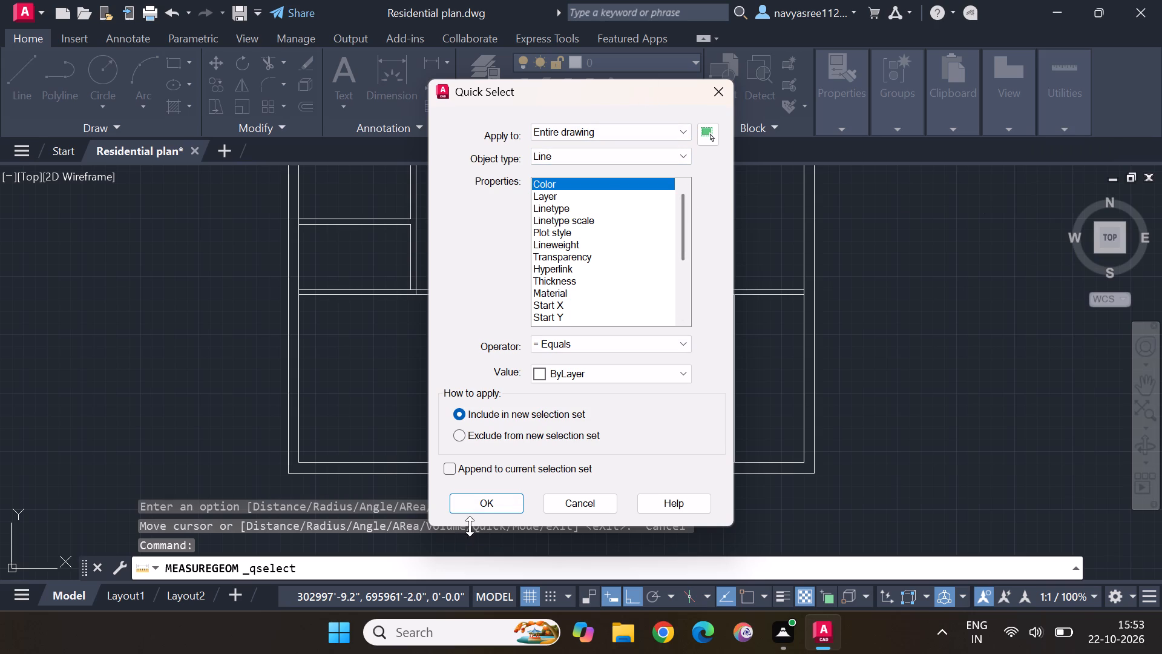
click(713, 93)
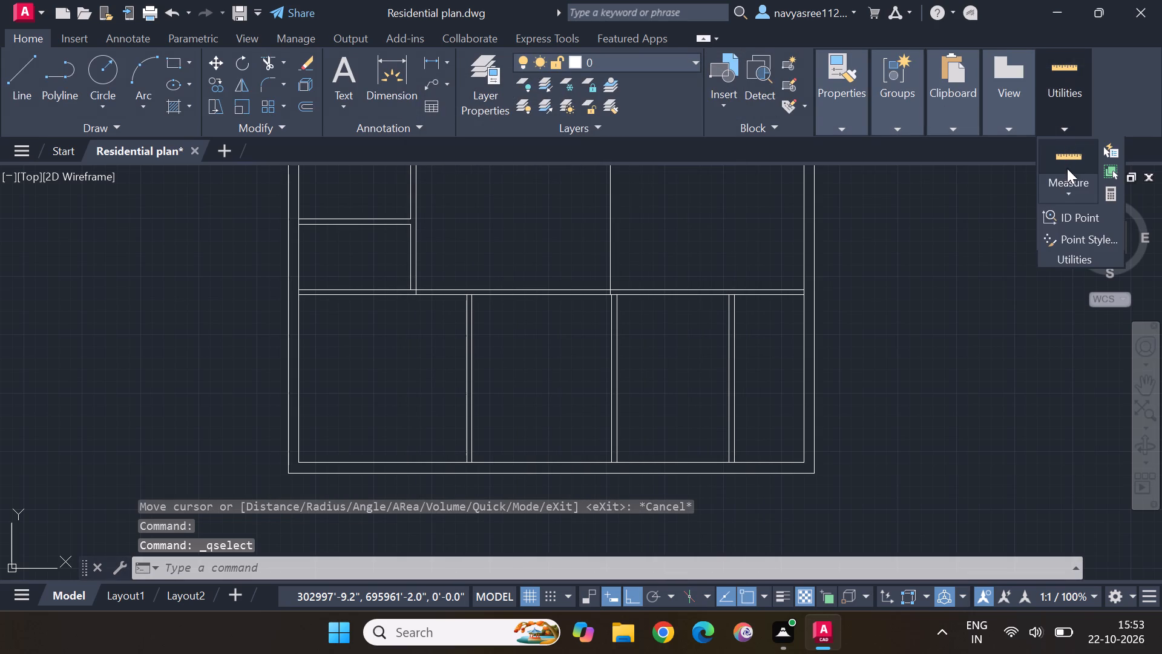
Measure the width and height of the room between the new vertical line and the right exterior wall.
click(1072, 150)
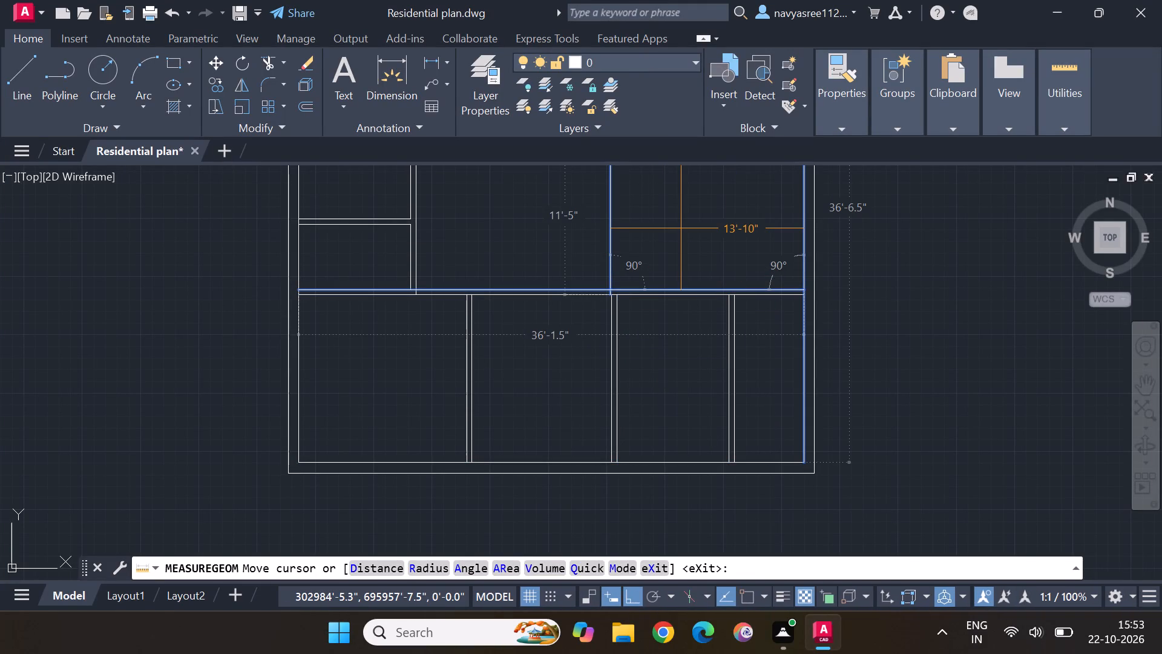
middle_drag(683, 233, 694, 489)
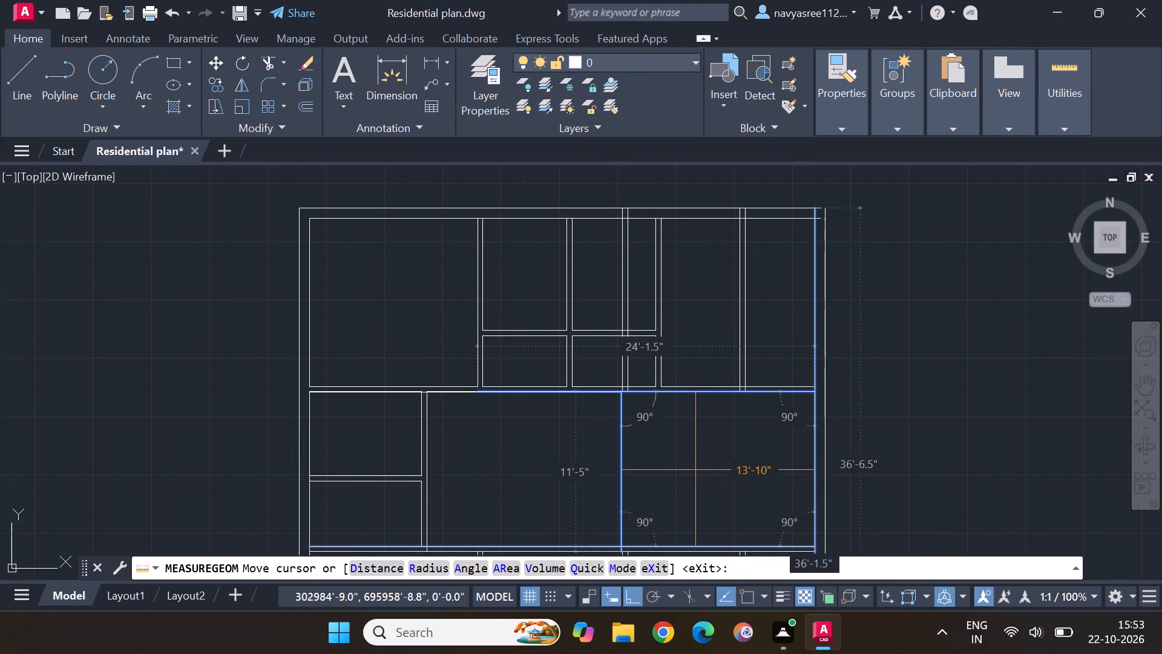
middle_drag(700, 461, 701, 461)
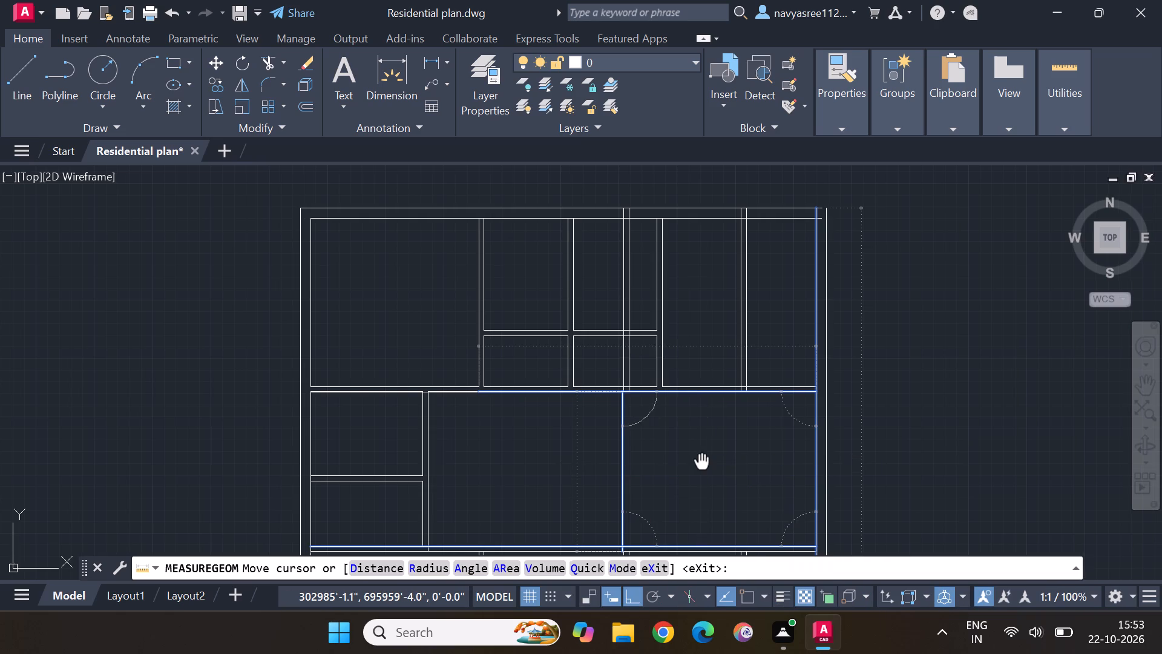
middle_drag(701, 461, 697, 353)
scroll(697, 353, down, 1)
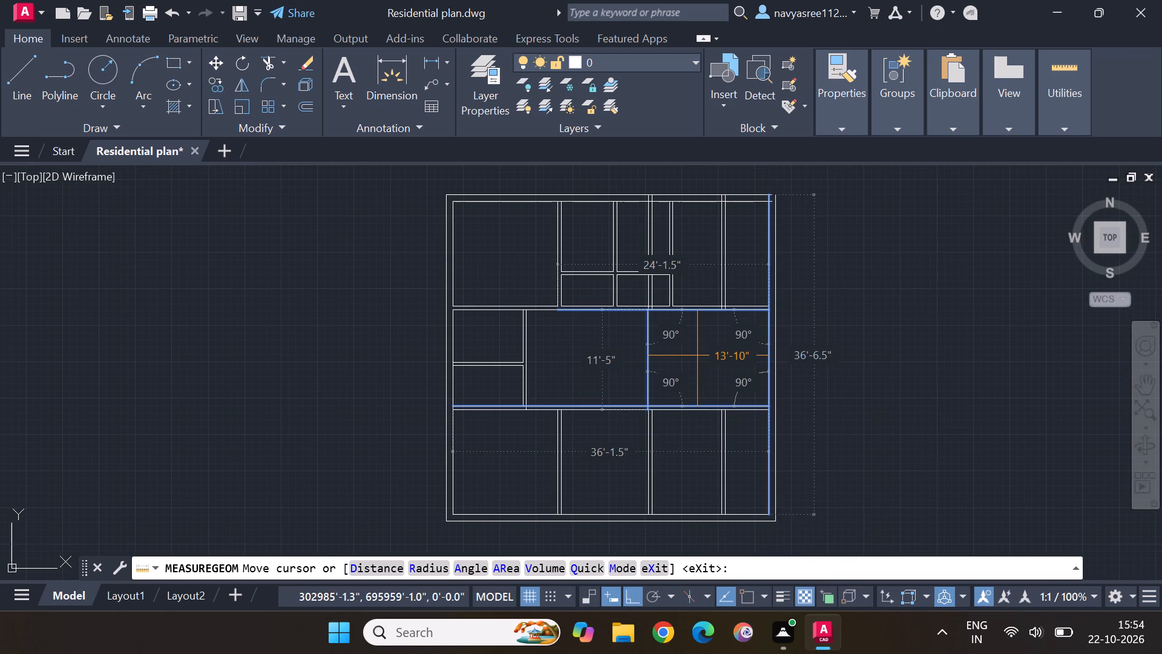
scroll(695, 389, up, 1)
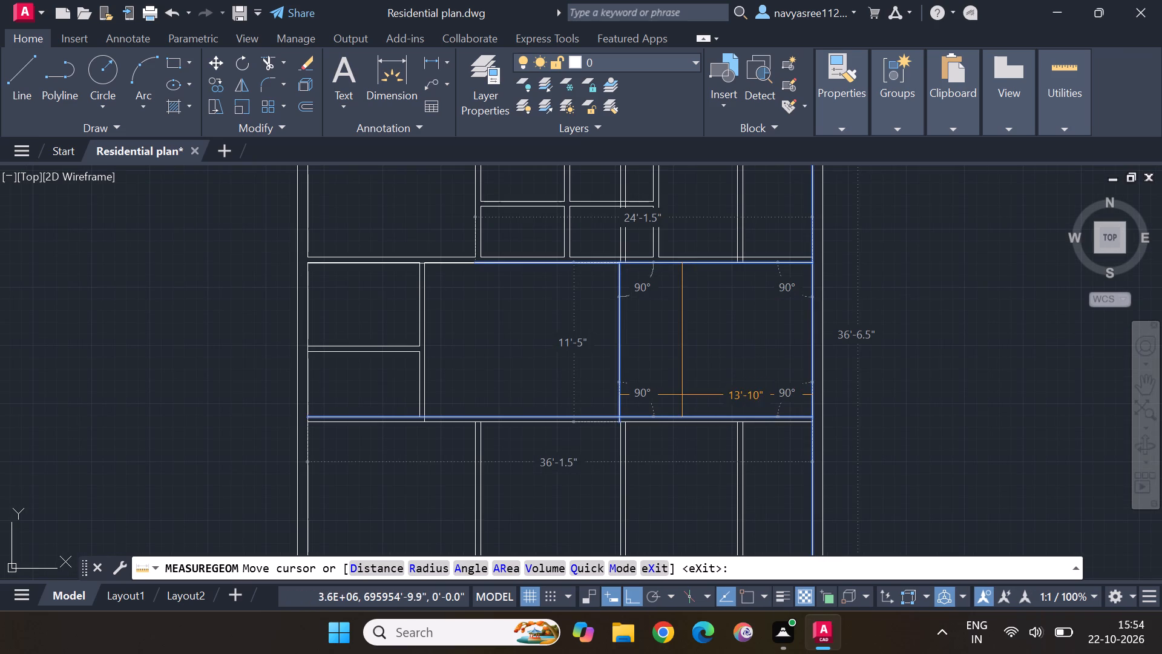
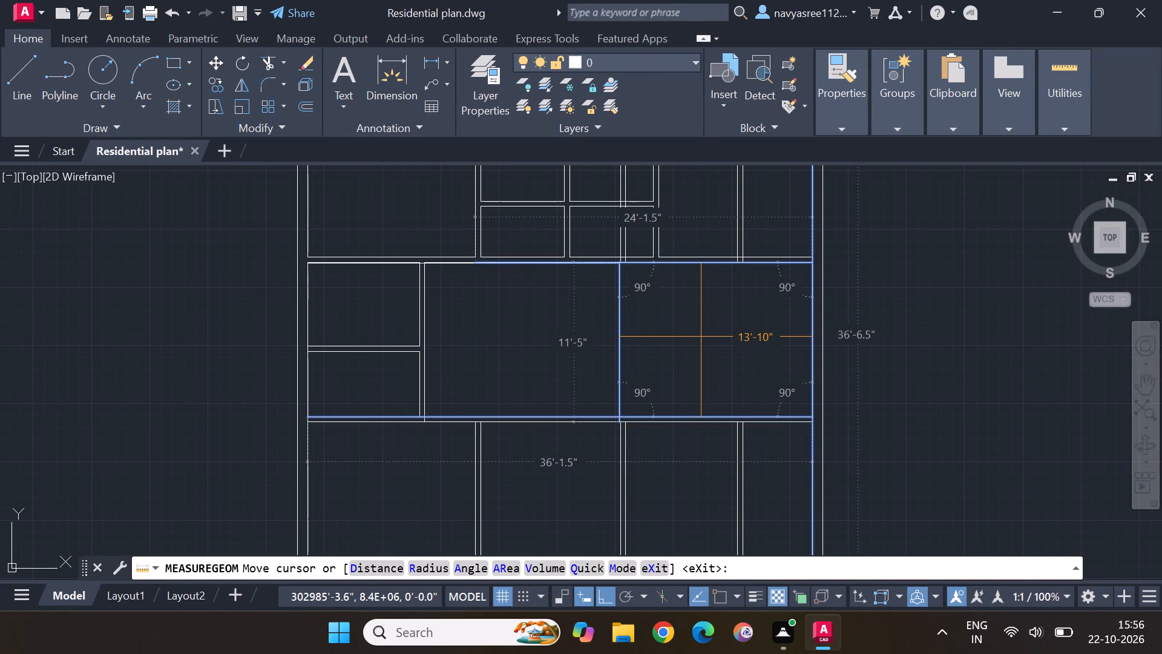
Check the sizes of the lower rooms, the middle central space and the upper rooms with Quick measure.
scroll(701, 337, down, 1)
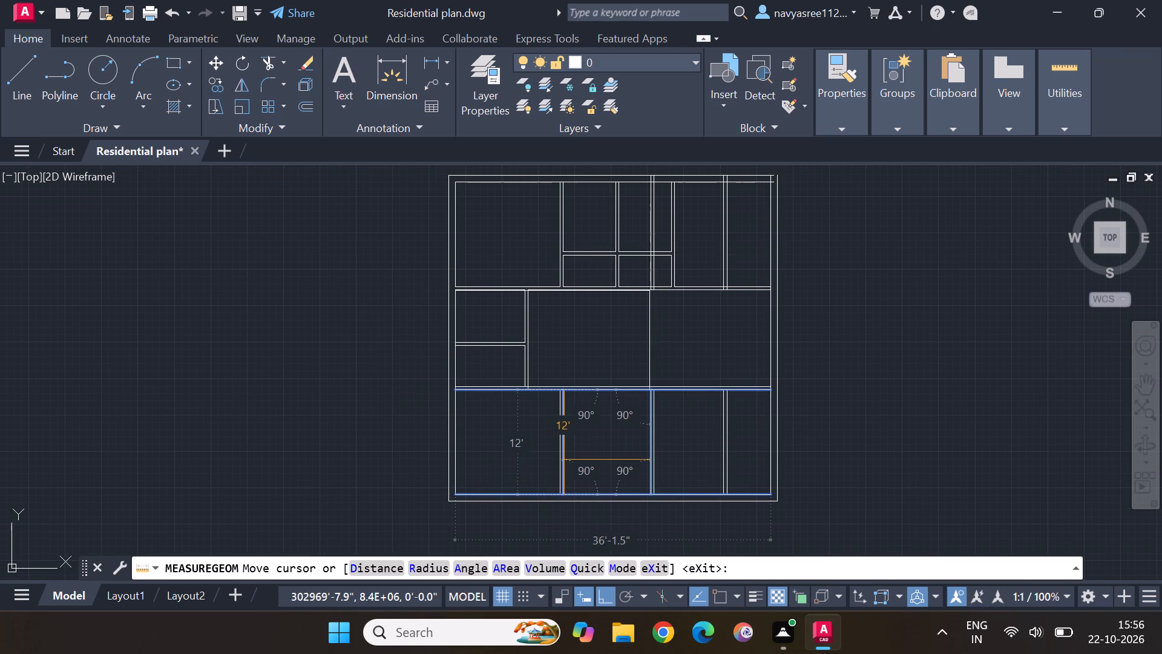
scroll(564, 460, up, 5)
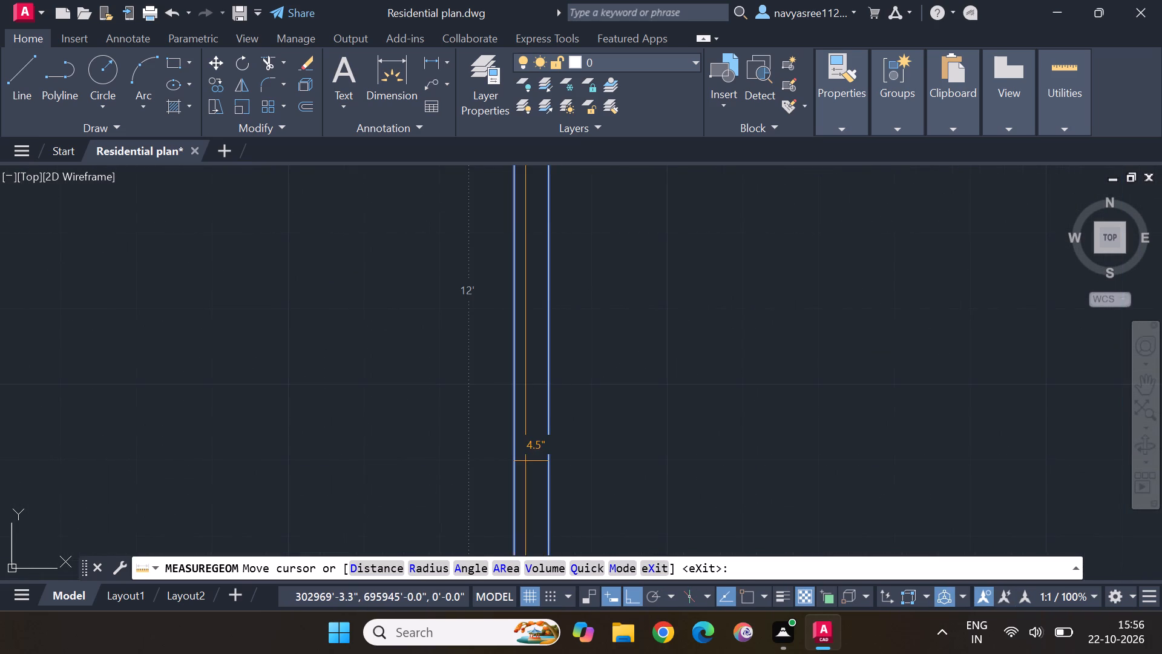
scroll(506, 461, down, 4)
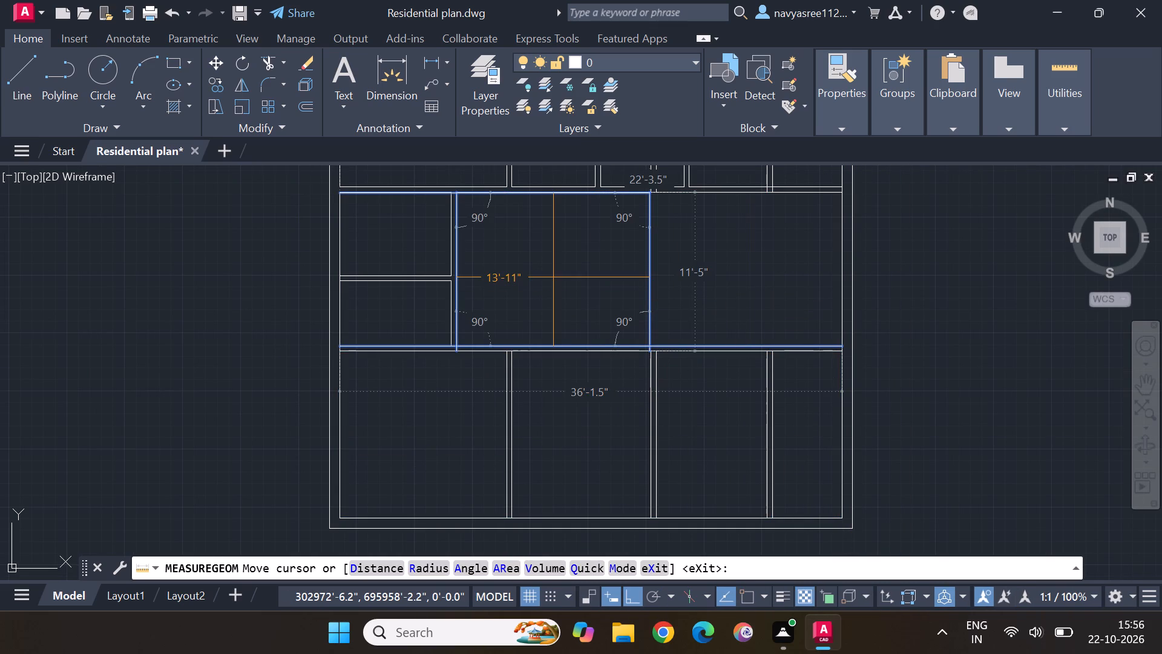
middle_drag(553, 277, 516, 444)
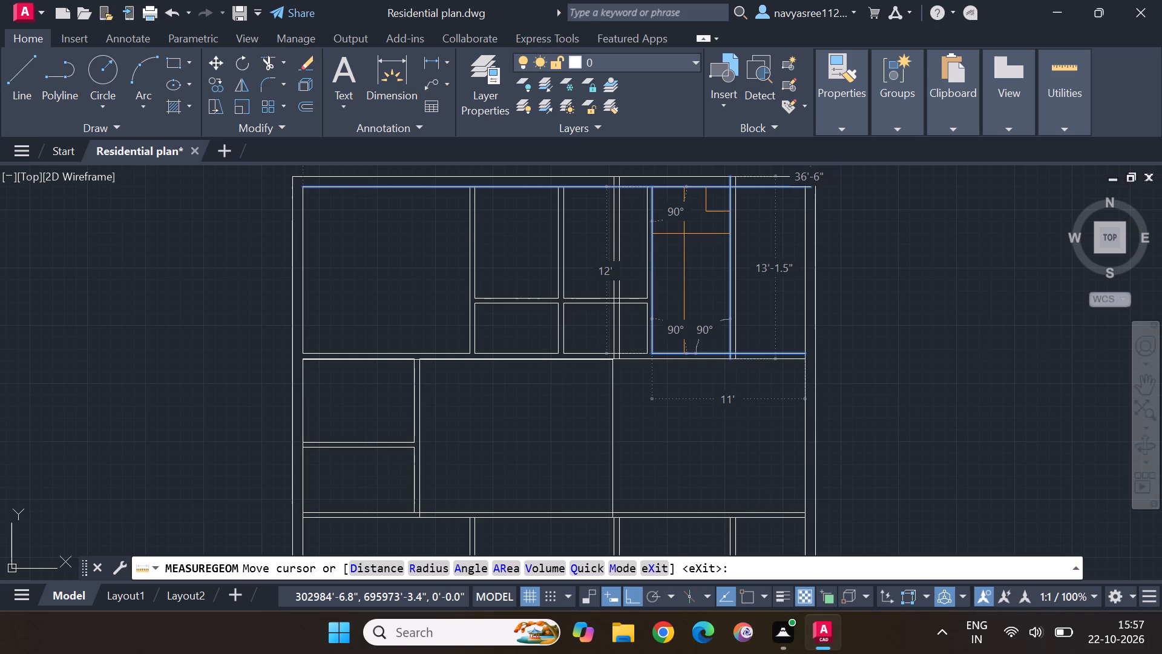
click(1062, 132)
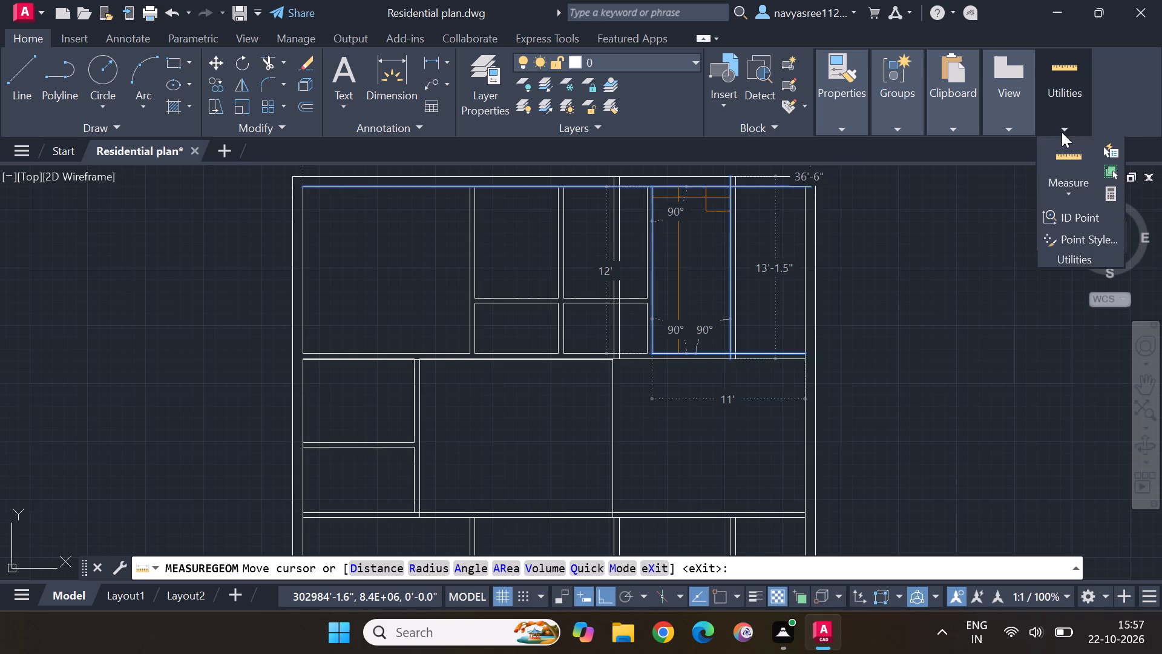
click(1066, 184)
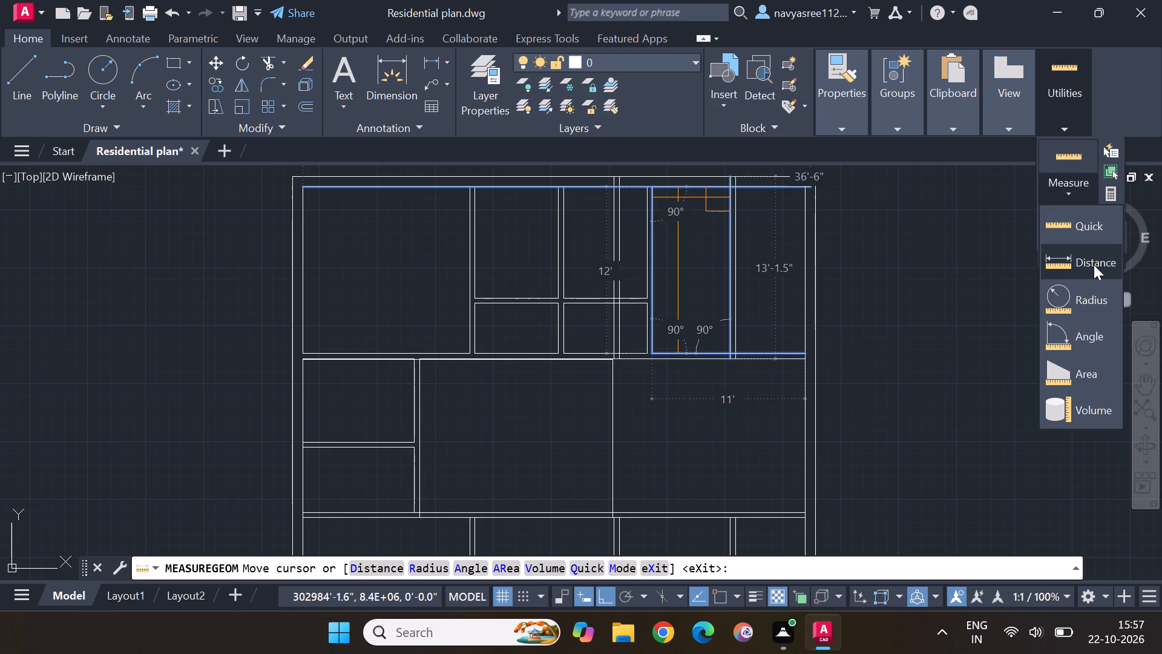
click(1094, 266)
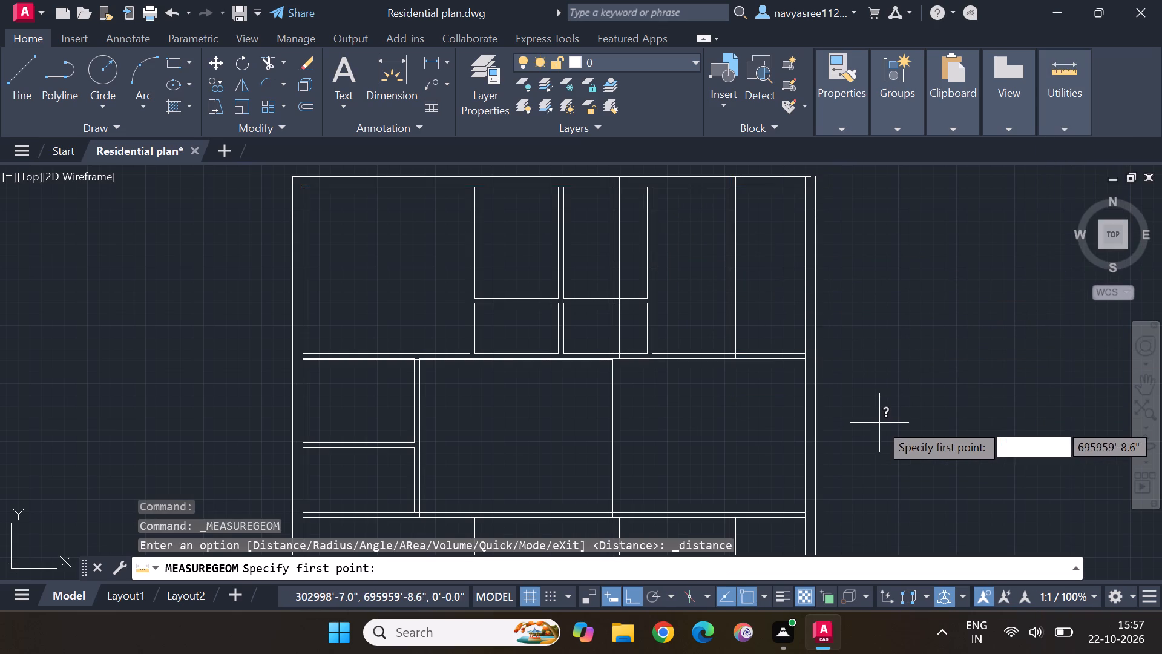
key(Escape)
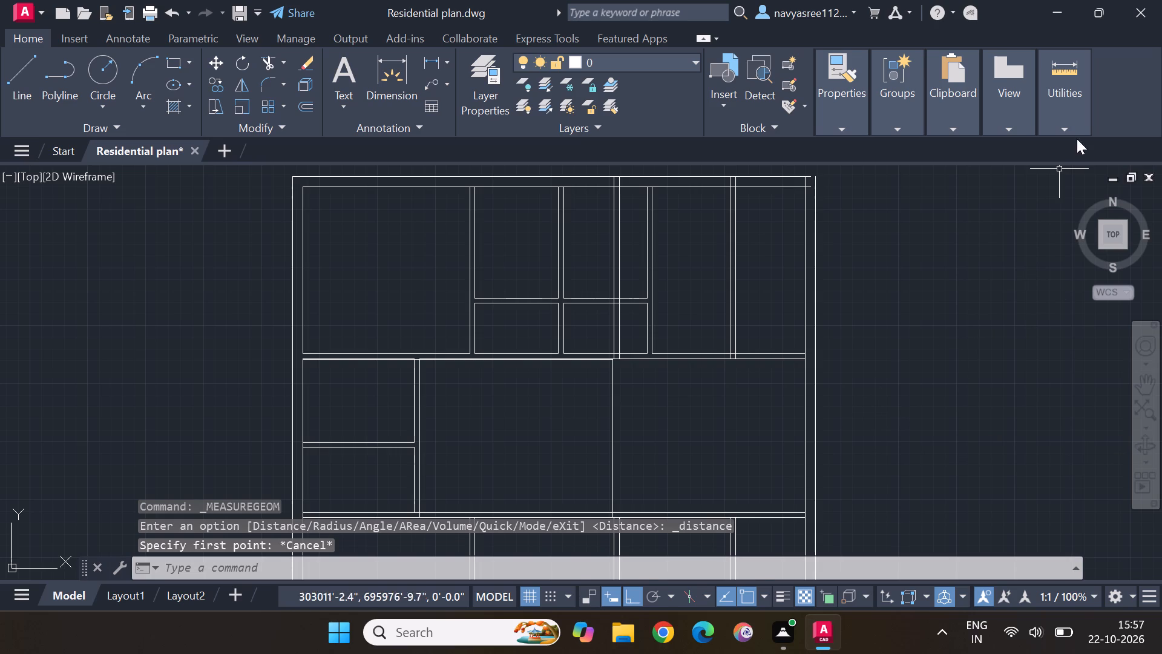
Restart Quick measure and check the upper row's room dimensions, including the upper-left corner room.
click(1068, 128)
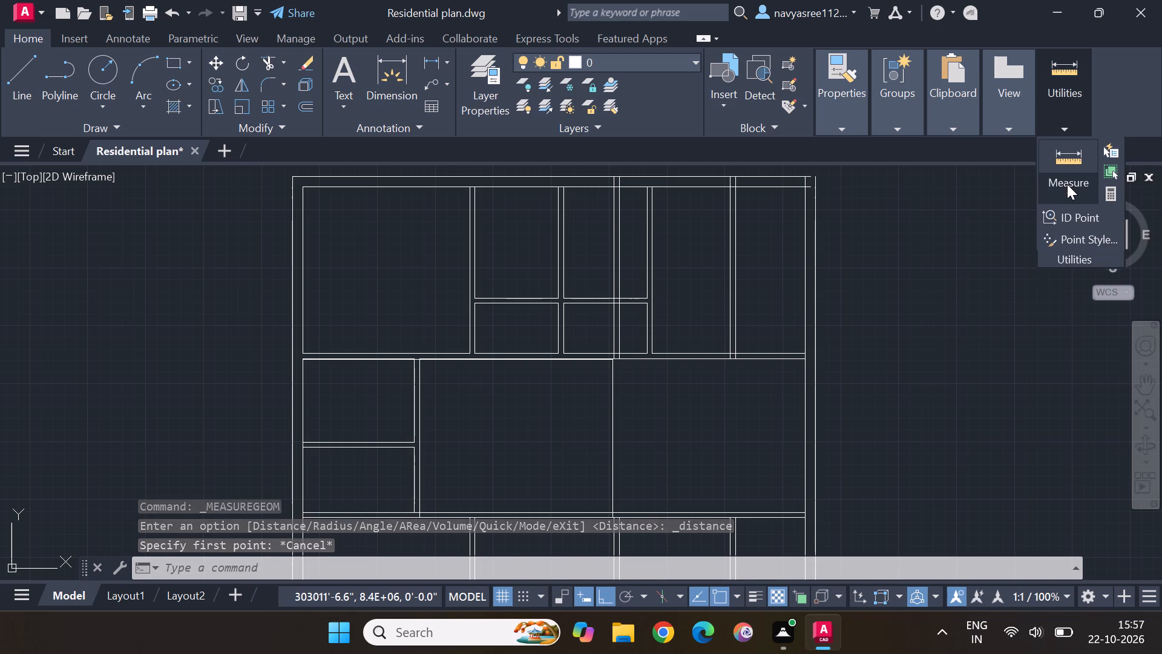
click(1070, 194)
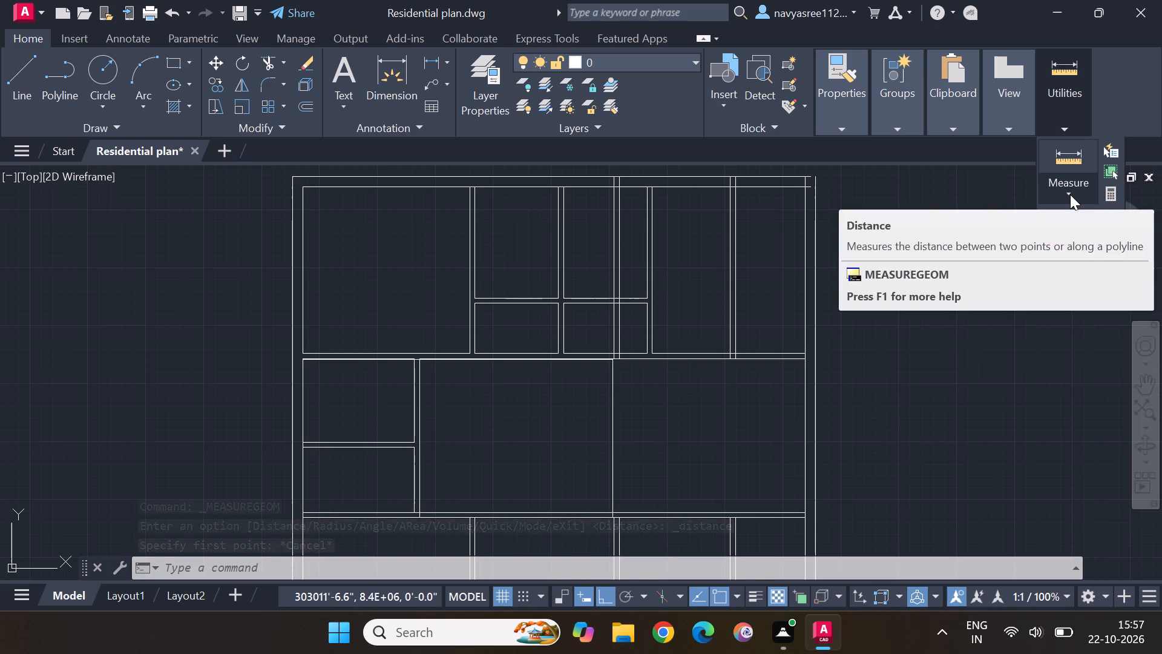
click(1094, 223)
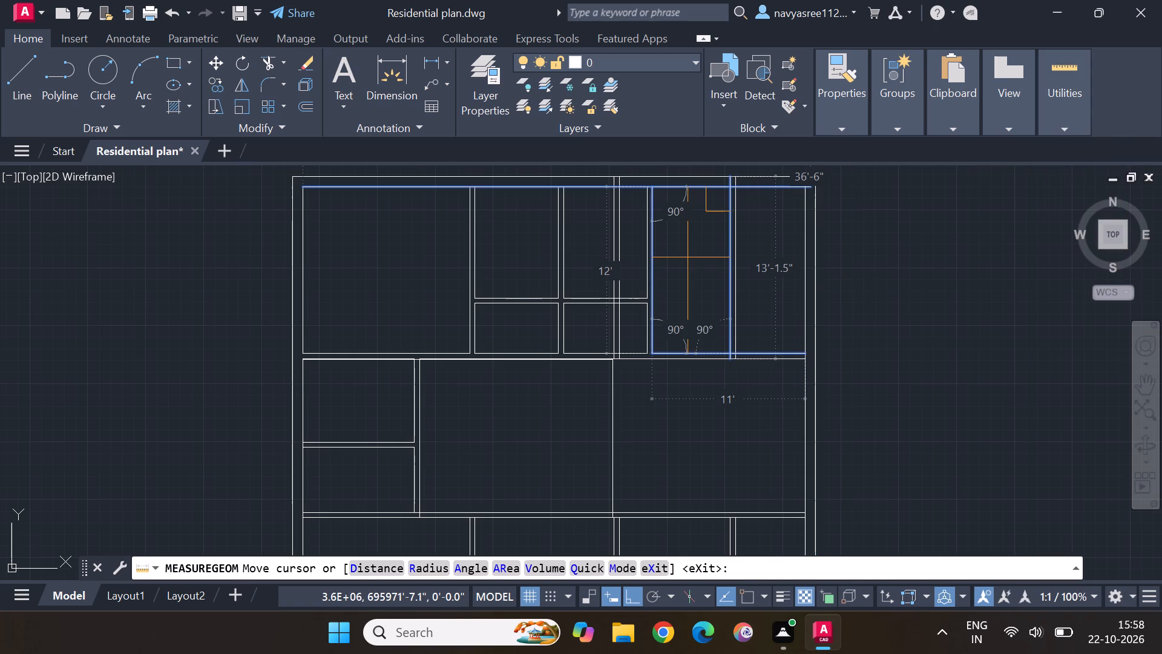
middle_drag(688, 257, 682, 352)
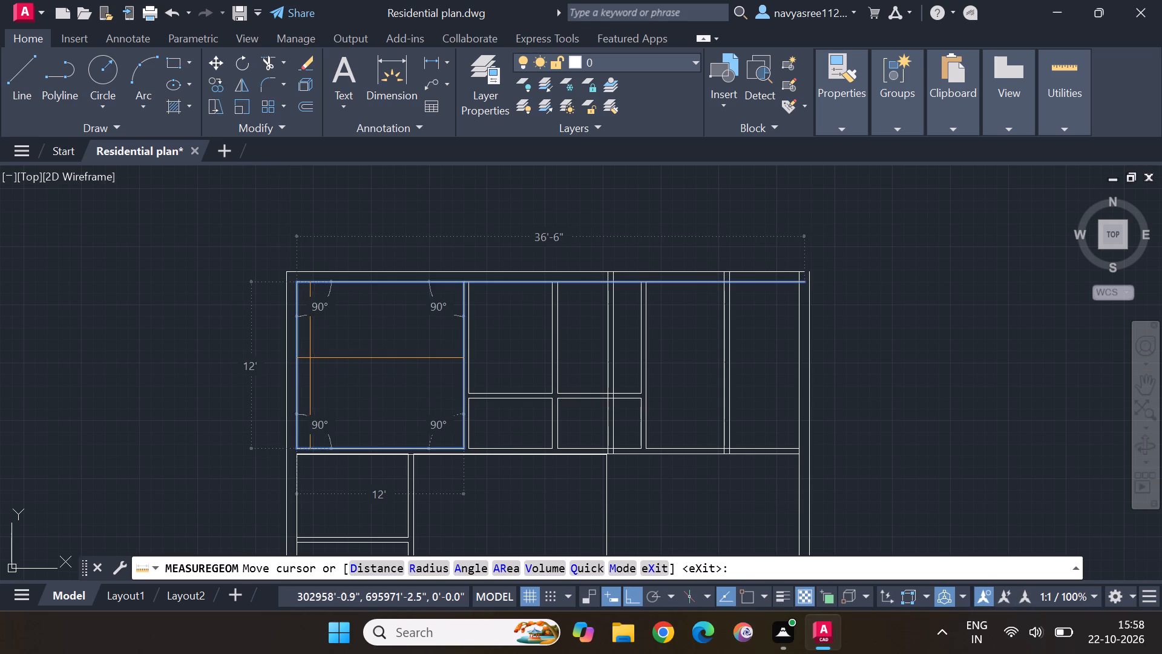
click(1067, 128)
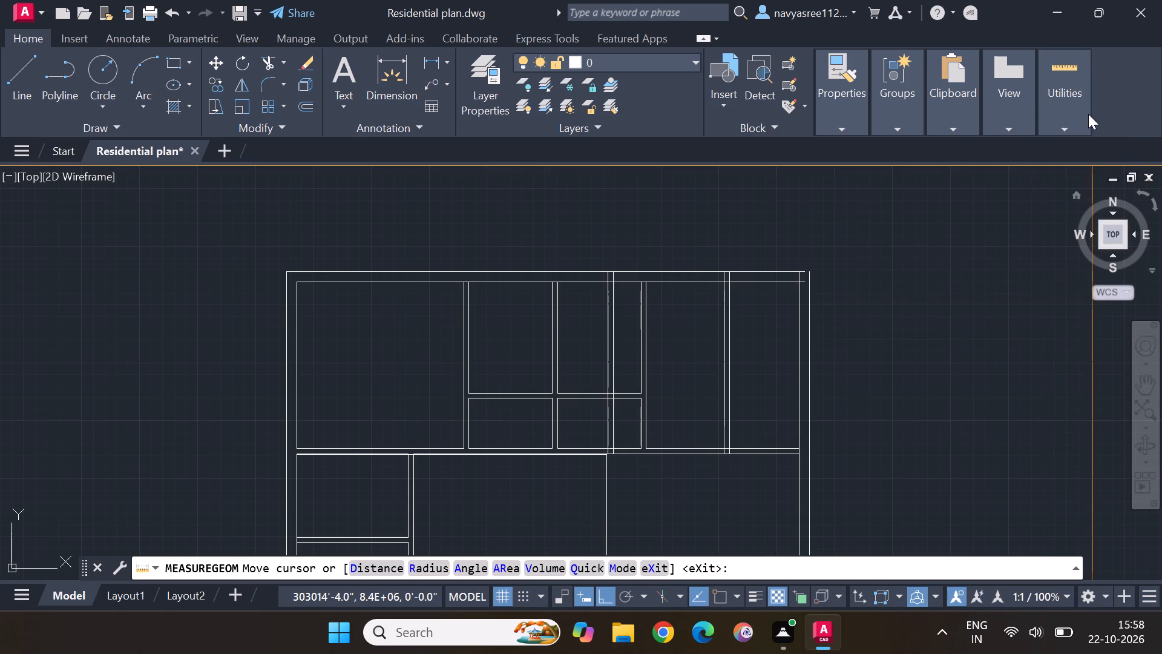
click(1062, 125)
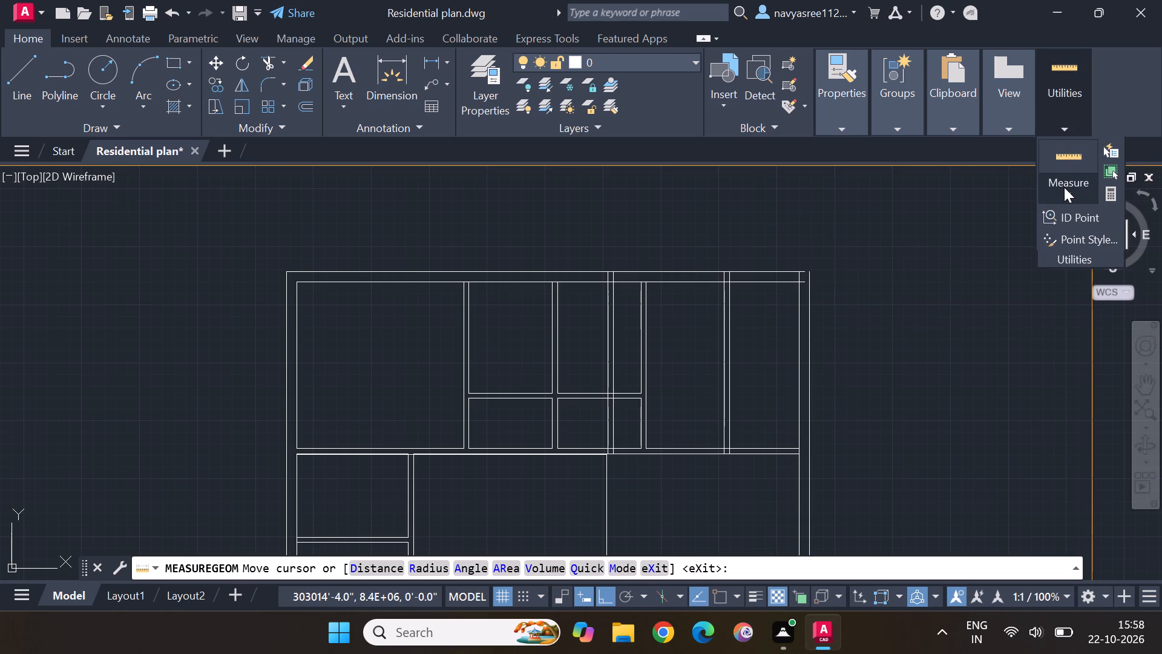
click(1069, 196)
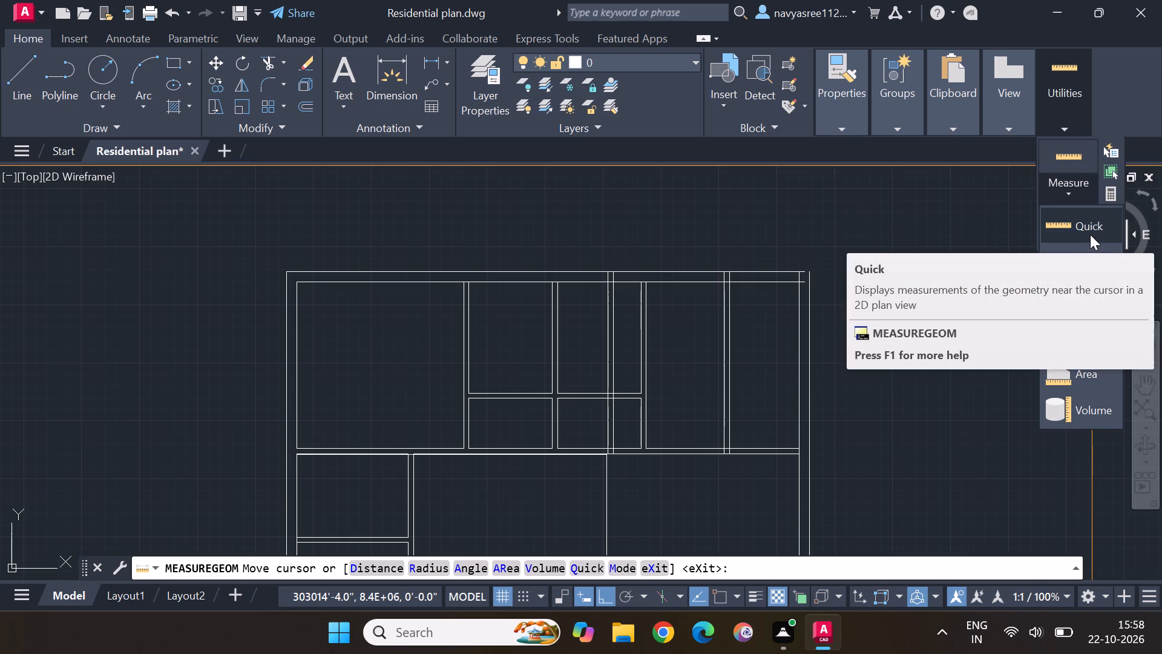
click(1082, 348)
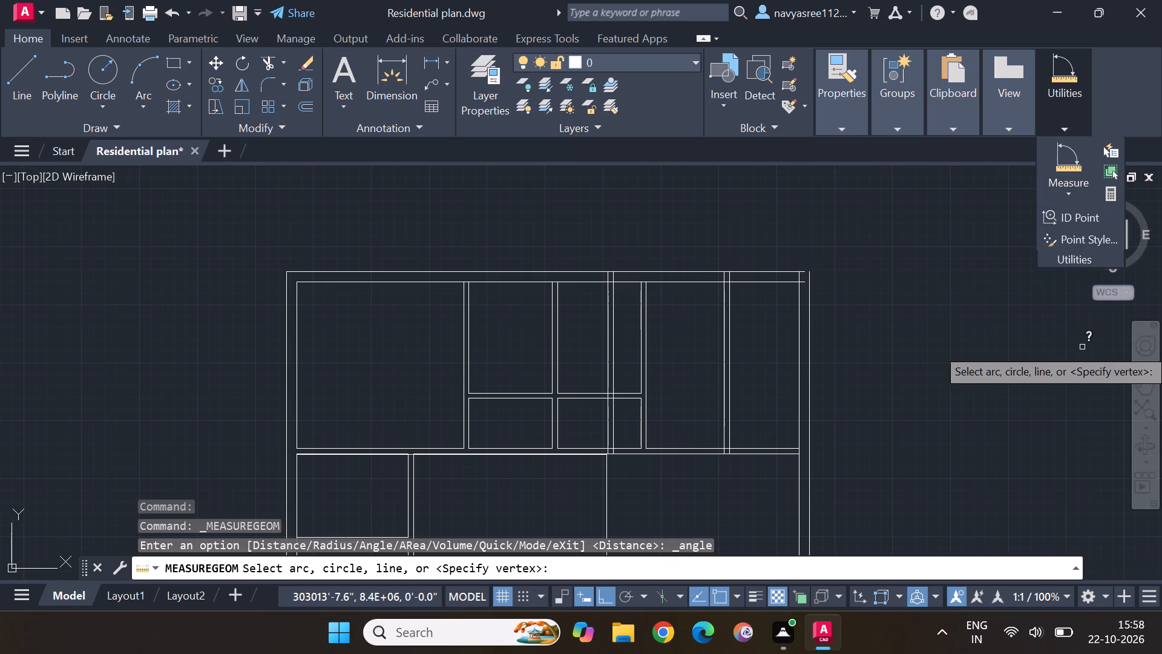
Use Quick measure to check the upper-right corner room and the central right room.
click(1062, 125)
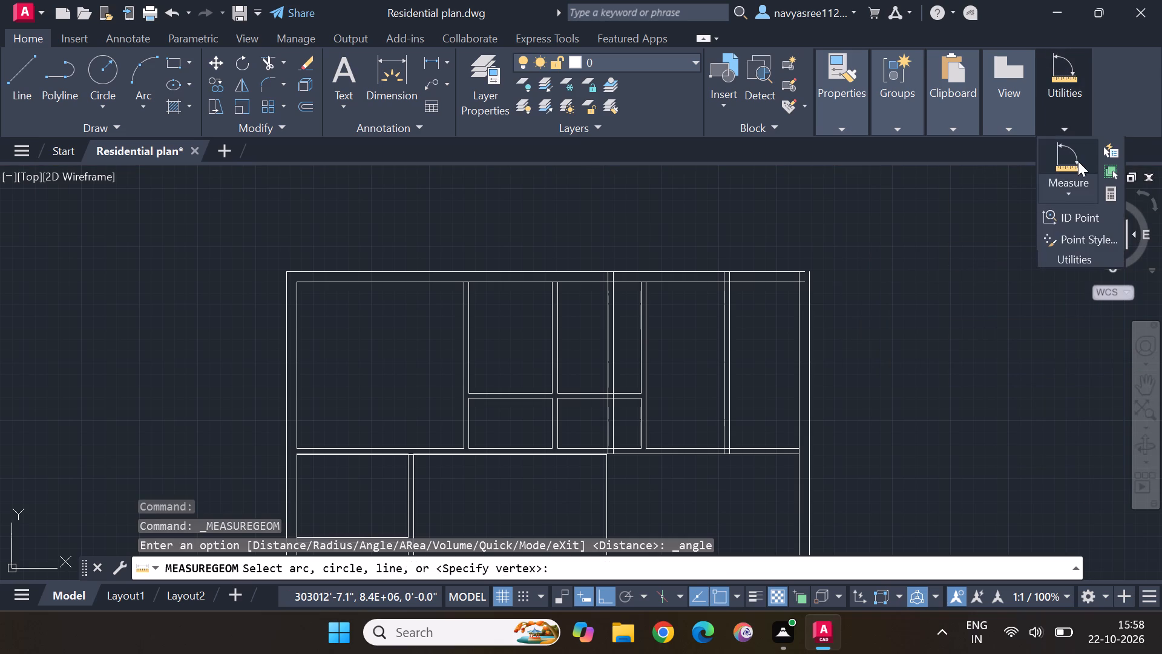
click(1075, 187)
click(1079, 225)
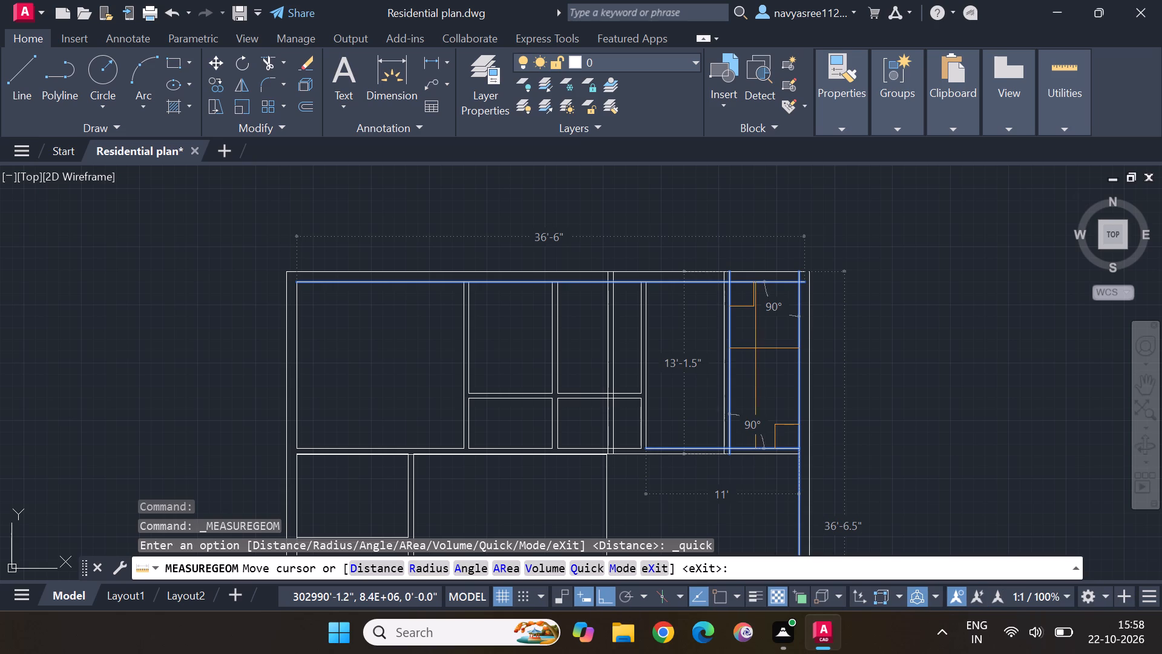
scroll(763, 348, down, 1)
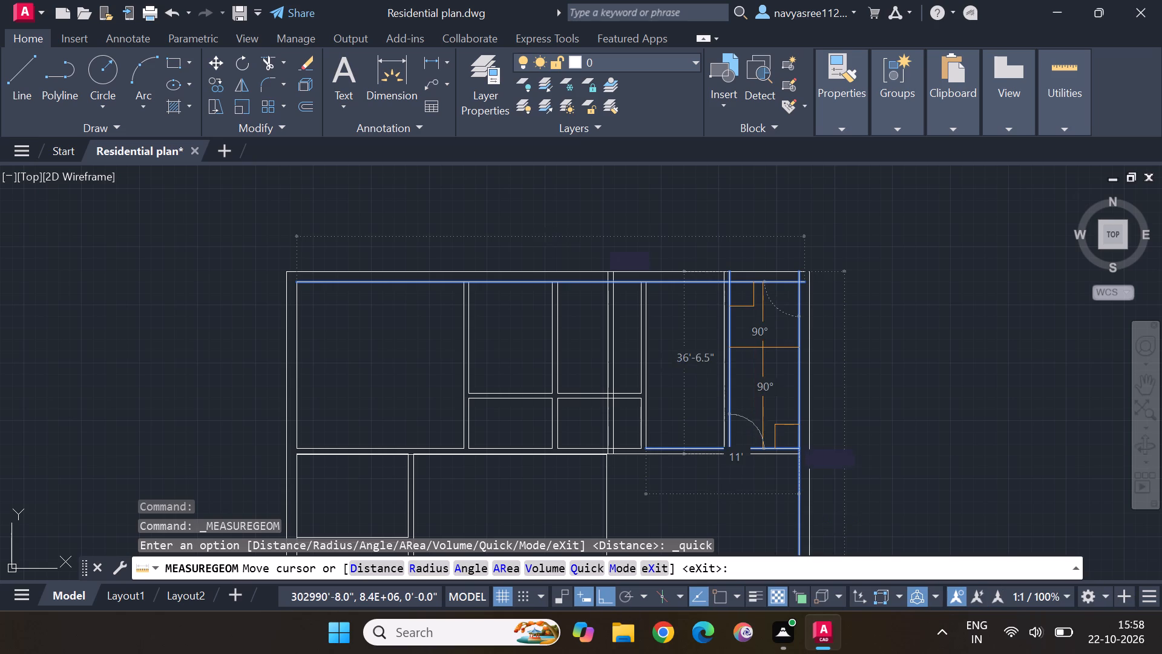
middle_drag(763, 348, 800, 257)
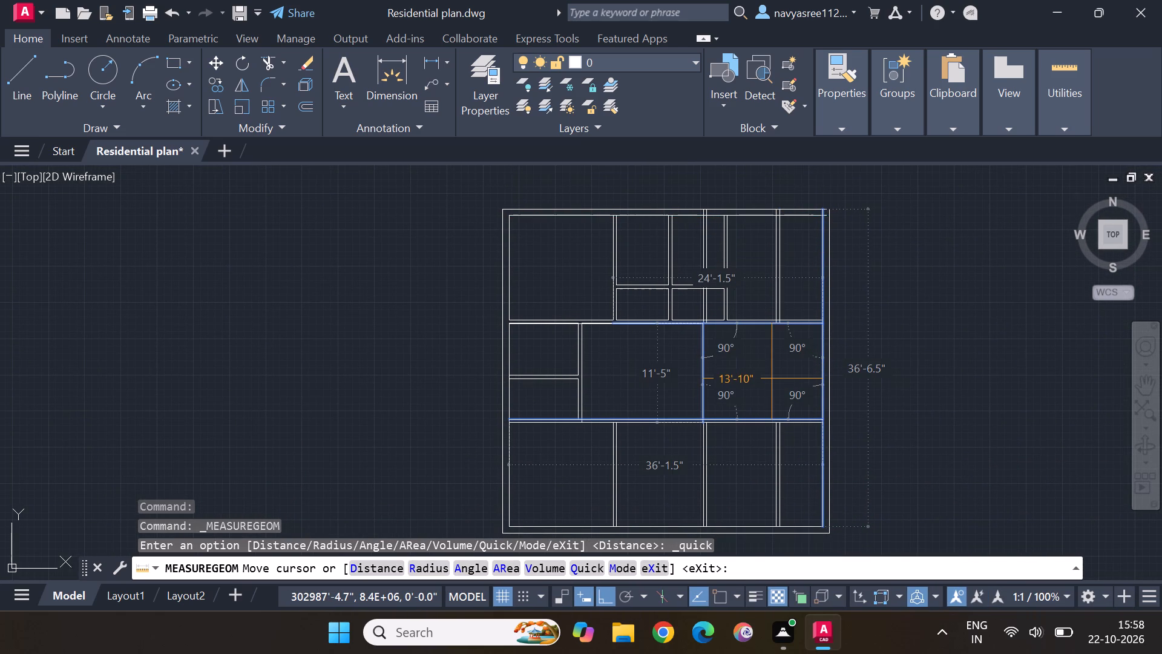
scroll(772, 378, up, 1)
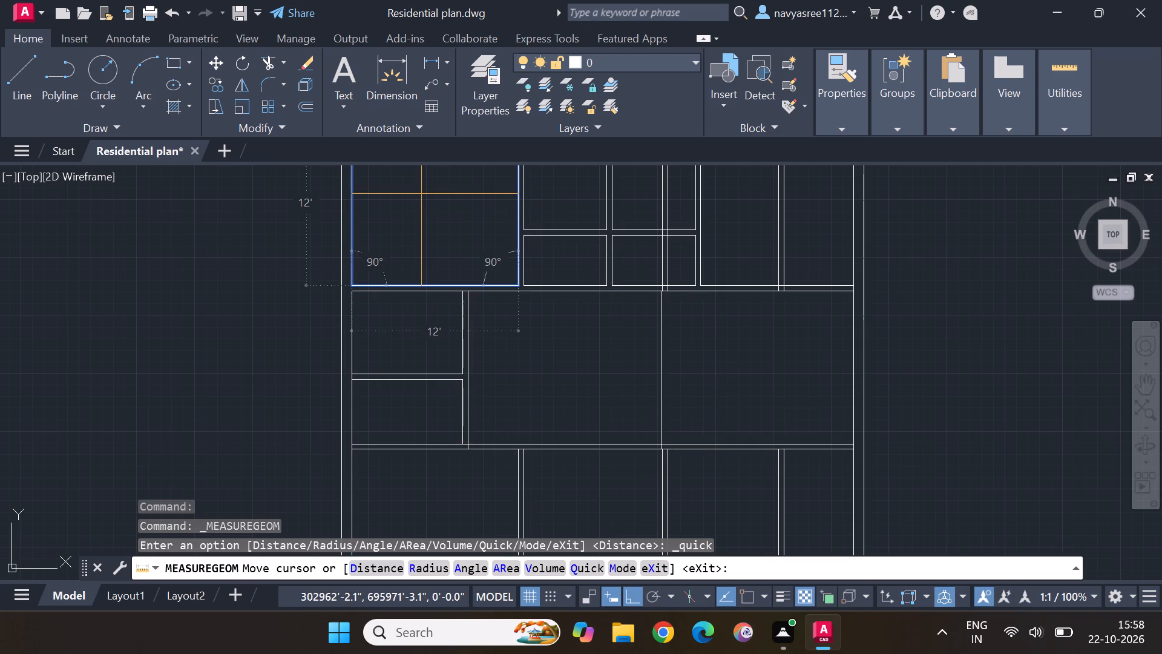
Recheck the width and height of the upper-left corner room with Quick measure.
scroll(421, 194, down, 2)
middle_drag(430, 212, 470, 306)
scroll(471, 307, up, 1)
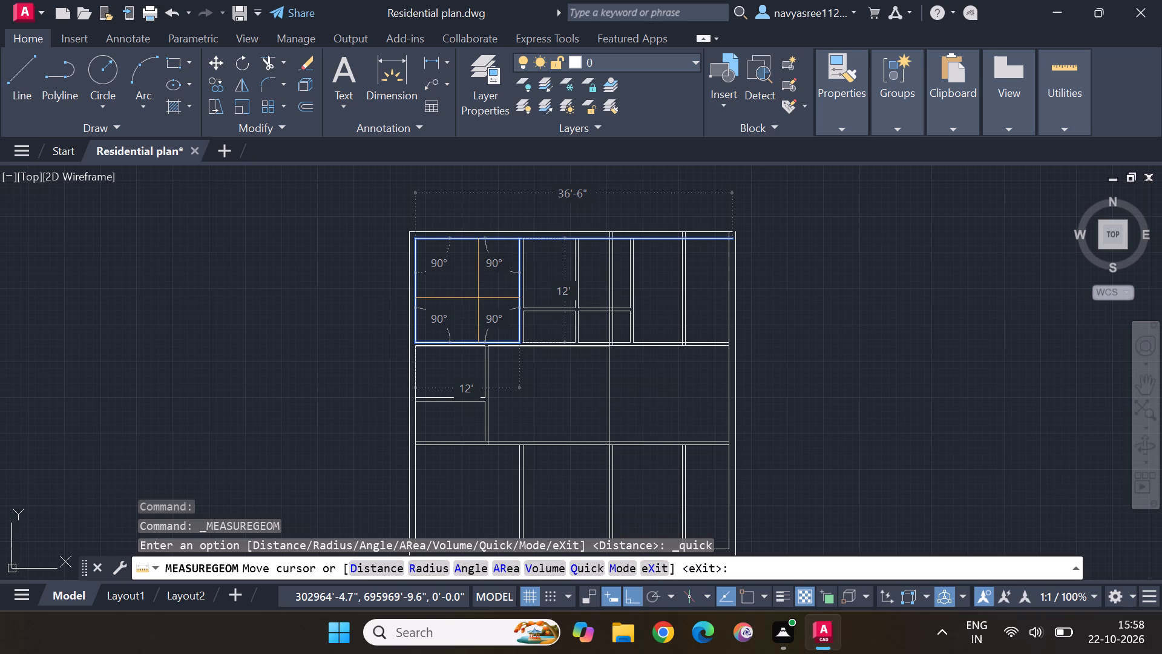
scroll(478, 298, up, 3)
scroll(478, 298, down, 2)
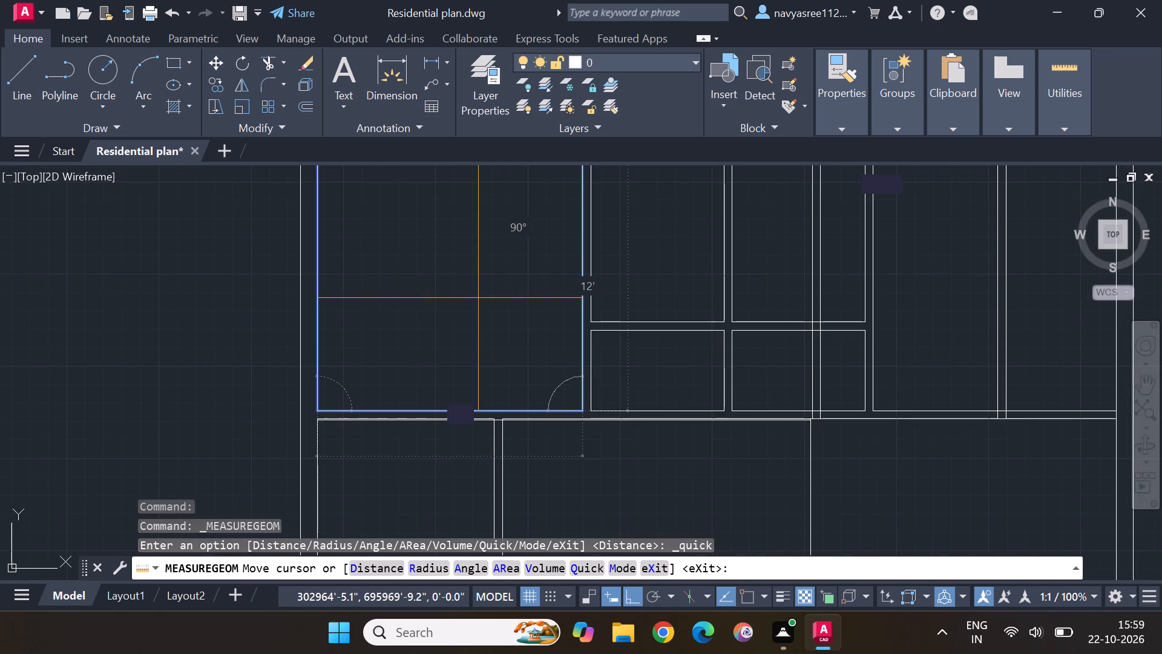
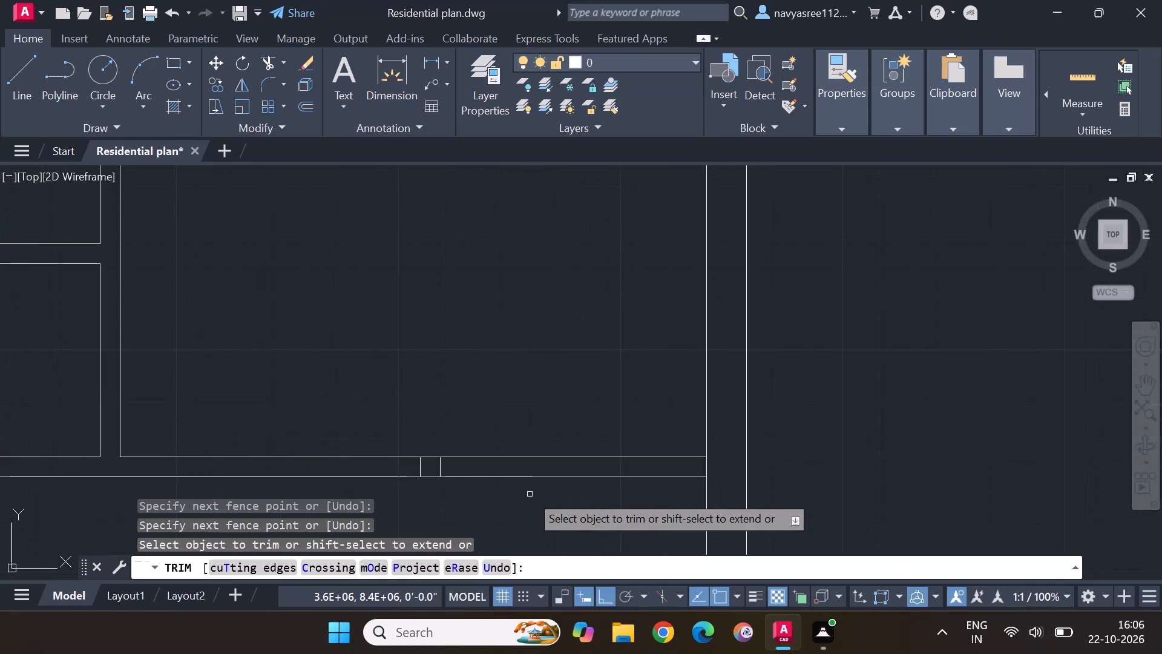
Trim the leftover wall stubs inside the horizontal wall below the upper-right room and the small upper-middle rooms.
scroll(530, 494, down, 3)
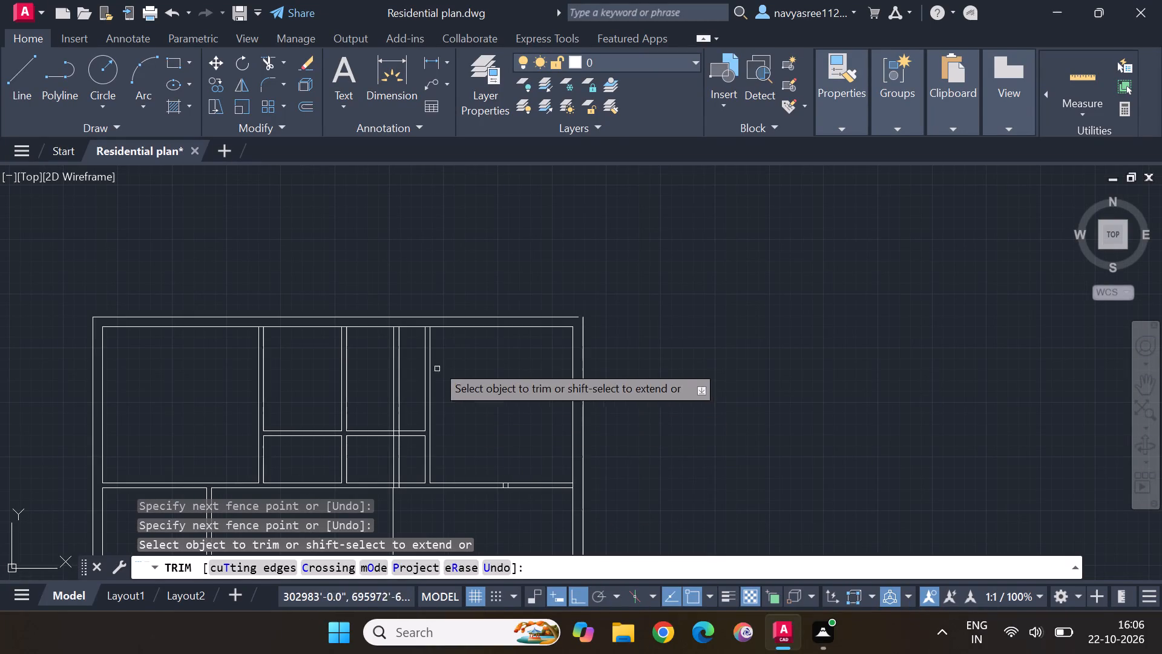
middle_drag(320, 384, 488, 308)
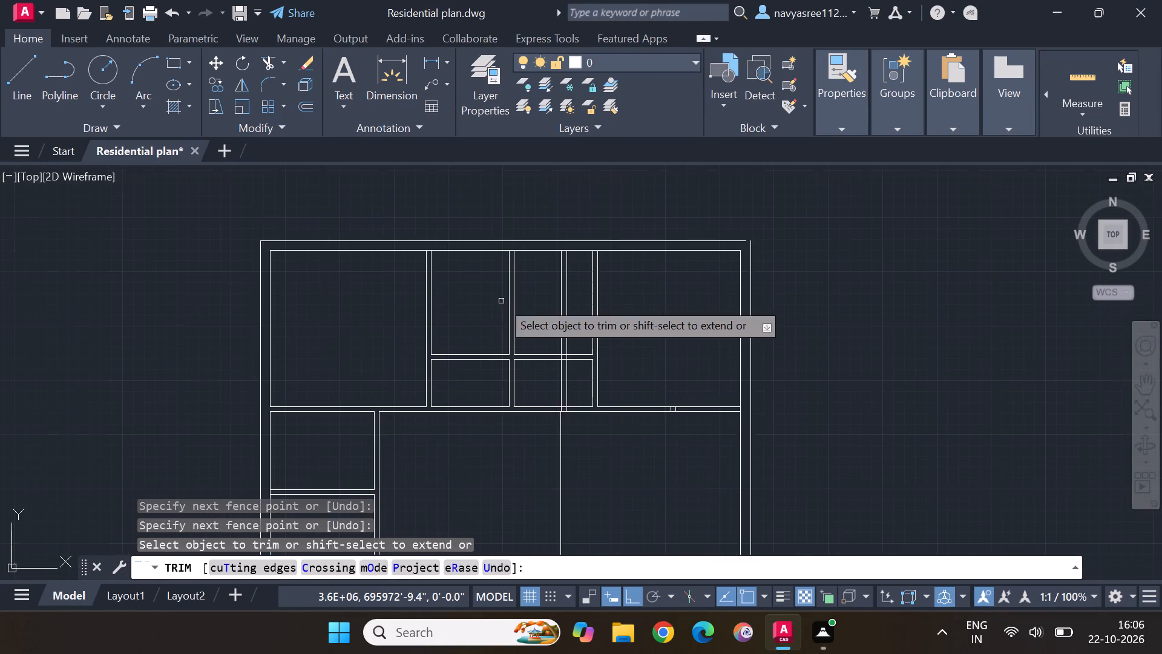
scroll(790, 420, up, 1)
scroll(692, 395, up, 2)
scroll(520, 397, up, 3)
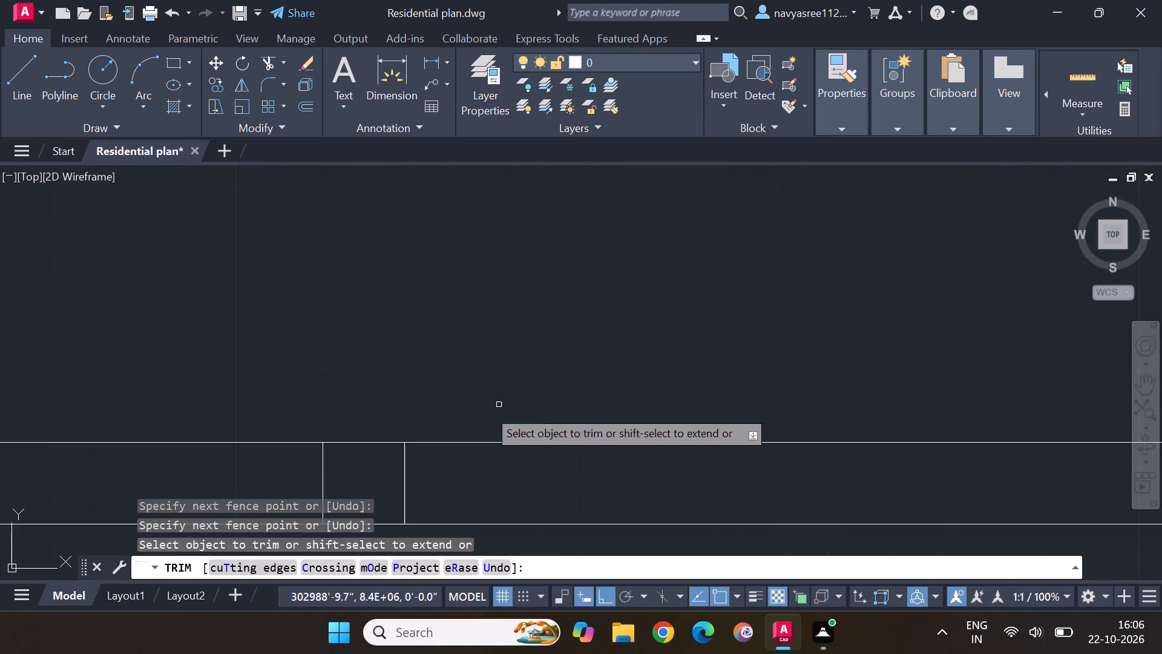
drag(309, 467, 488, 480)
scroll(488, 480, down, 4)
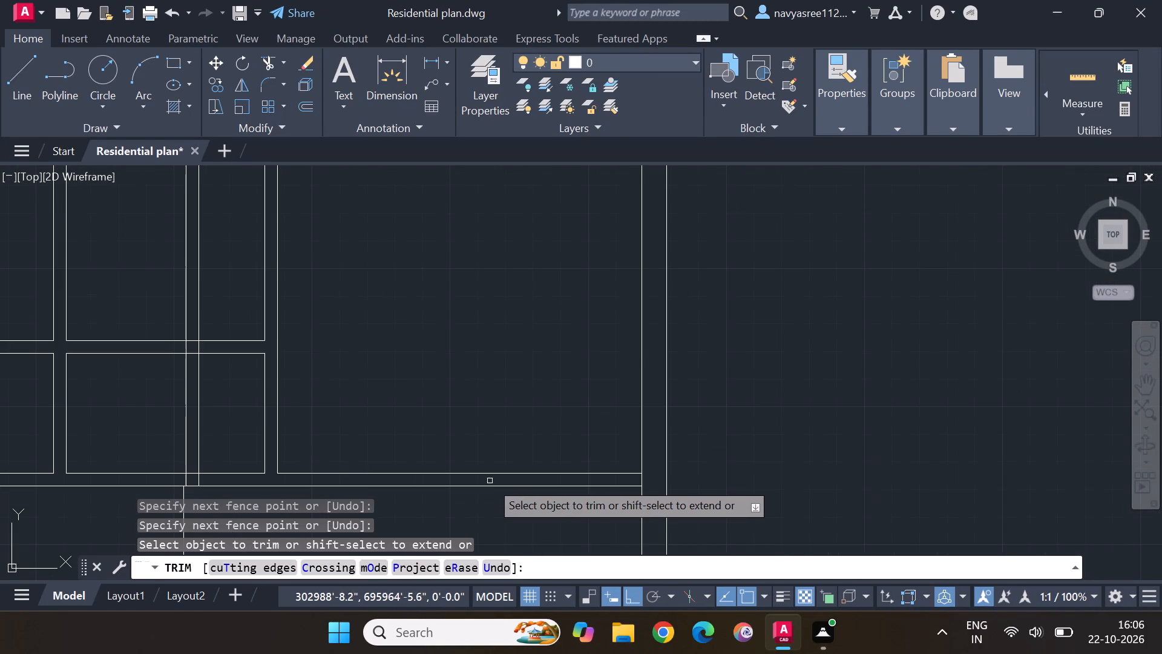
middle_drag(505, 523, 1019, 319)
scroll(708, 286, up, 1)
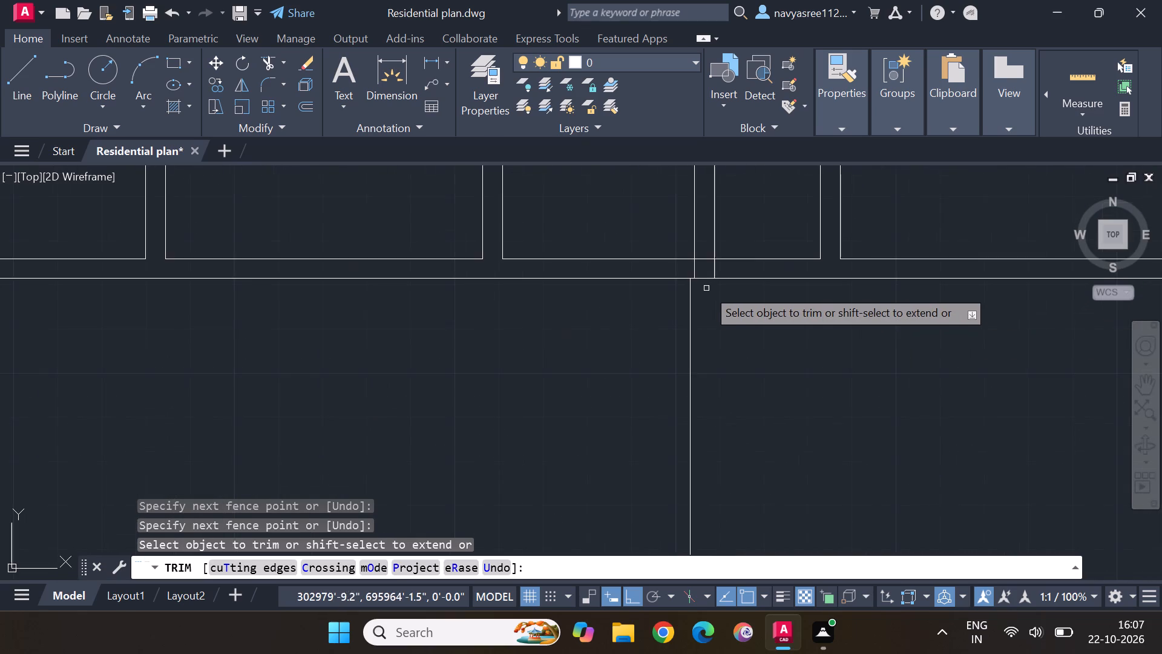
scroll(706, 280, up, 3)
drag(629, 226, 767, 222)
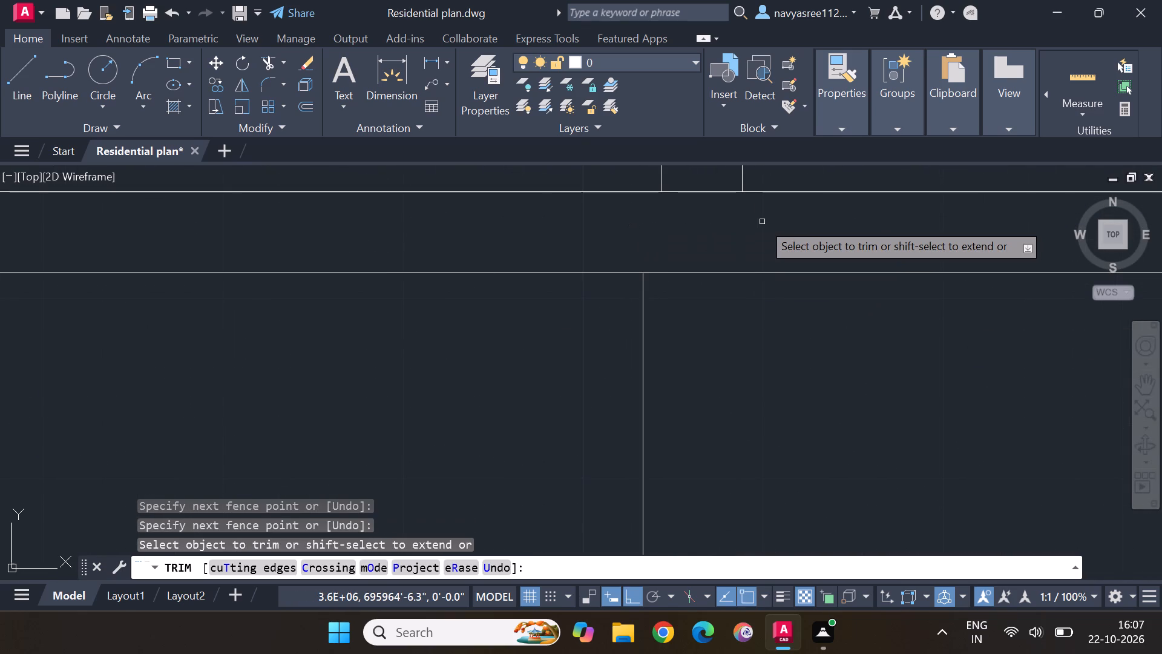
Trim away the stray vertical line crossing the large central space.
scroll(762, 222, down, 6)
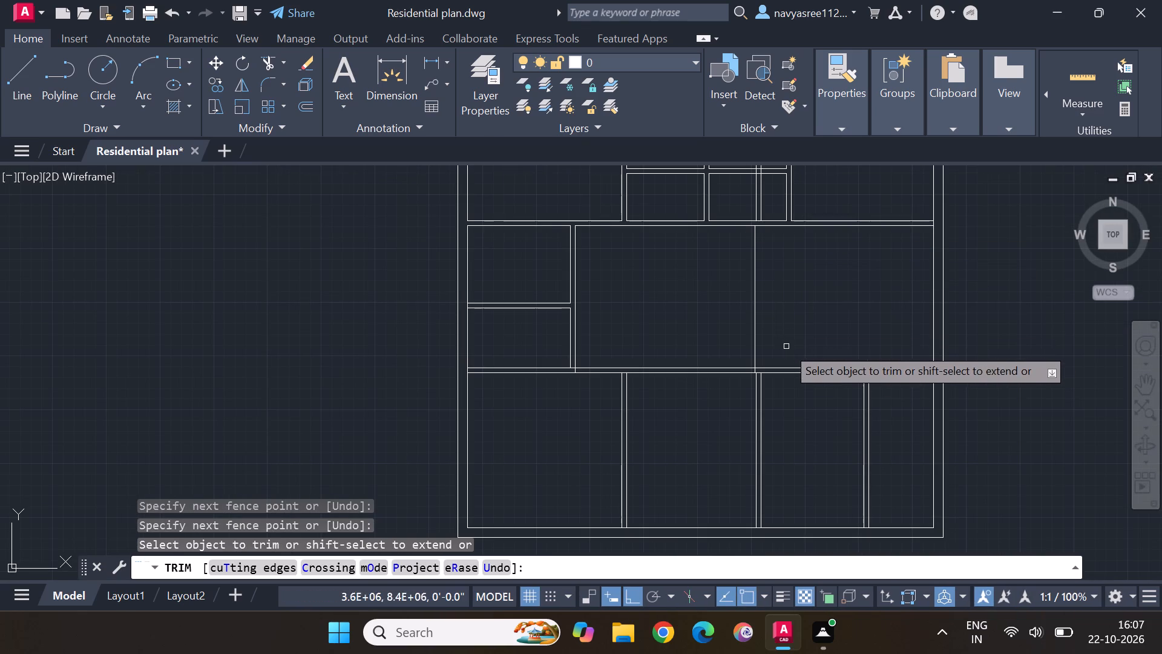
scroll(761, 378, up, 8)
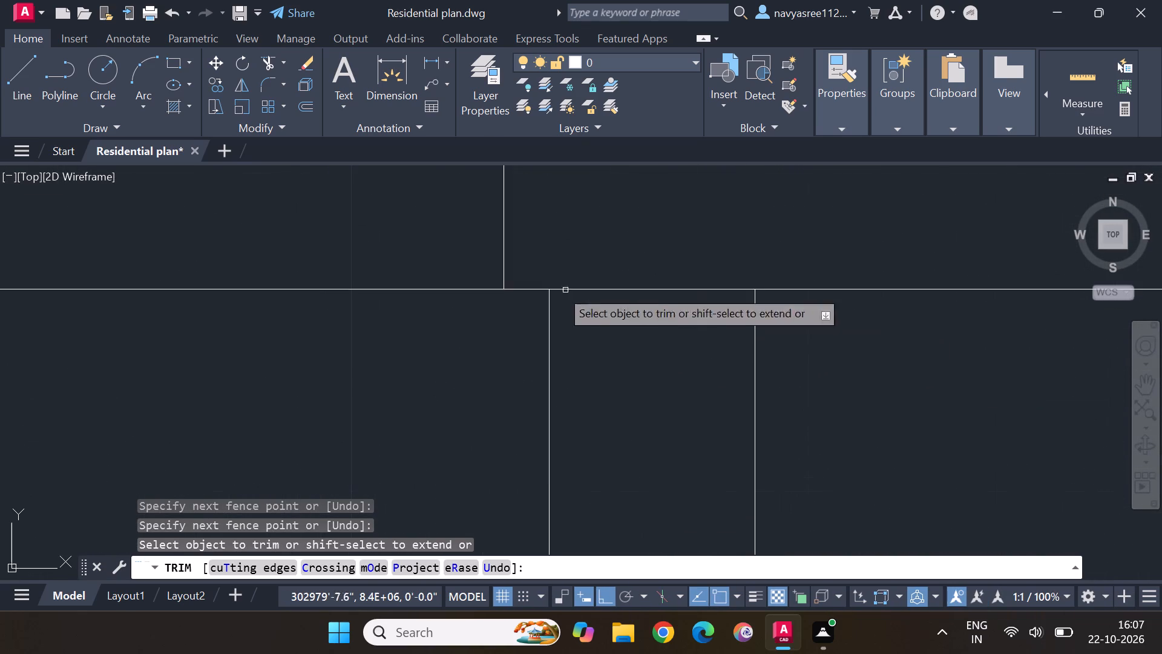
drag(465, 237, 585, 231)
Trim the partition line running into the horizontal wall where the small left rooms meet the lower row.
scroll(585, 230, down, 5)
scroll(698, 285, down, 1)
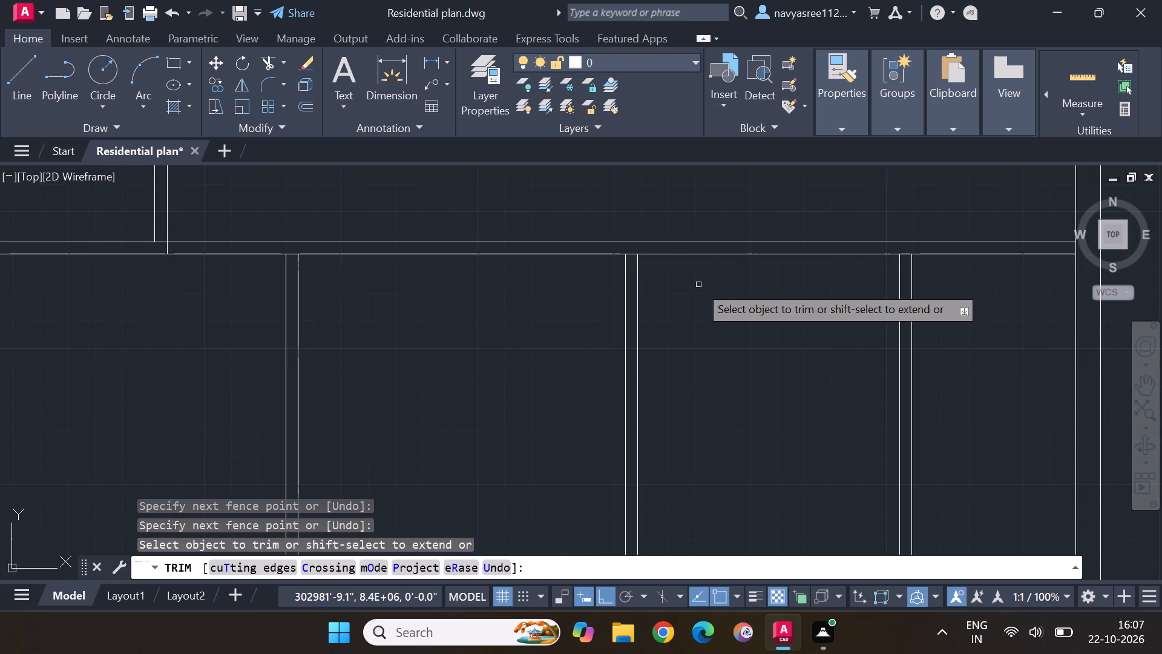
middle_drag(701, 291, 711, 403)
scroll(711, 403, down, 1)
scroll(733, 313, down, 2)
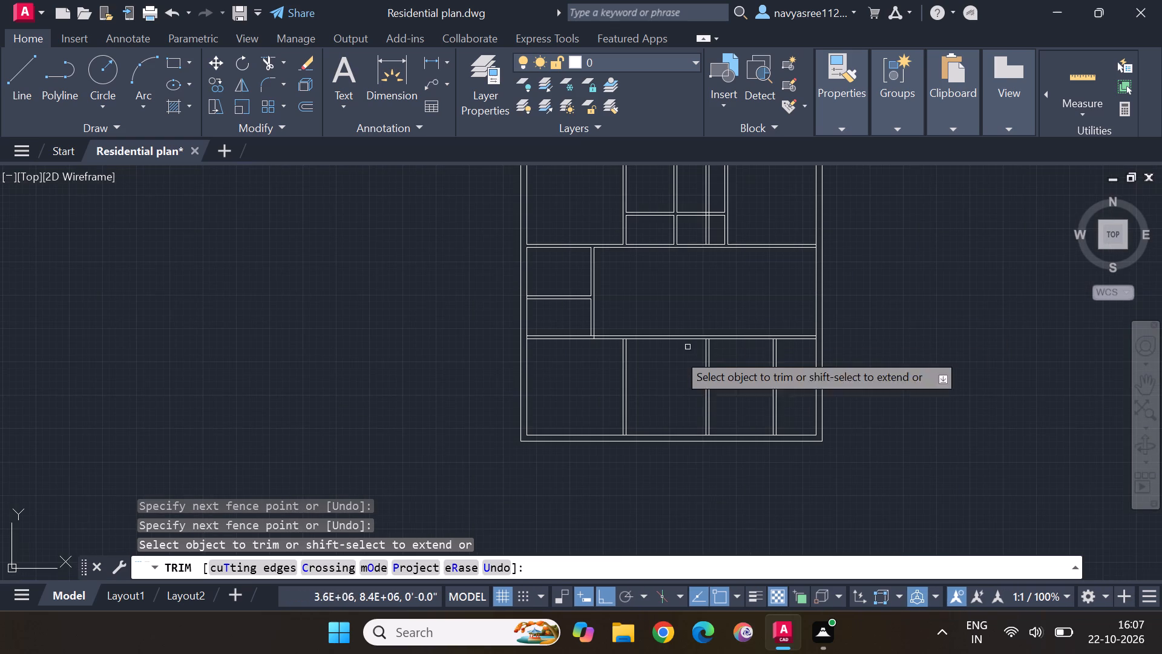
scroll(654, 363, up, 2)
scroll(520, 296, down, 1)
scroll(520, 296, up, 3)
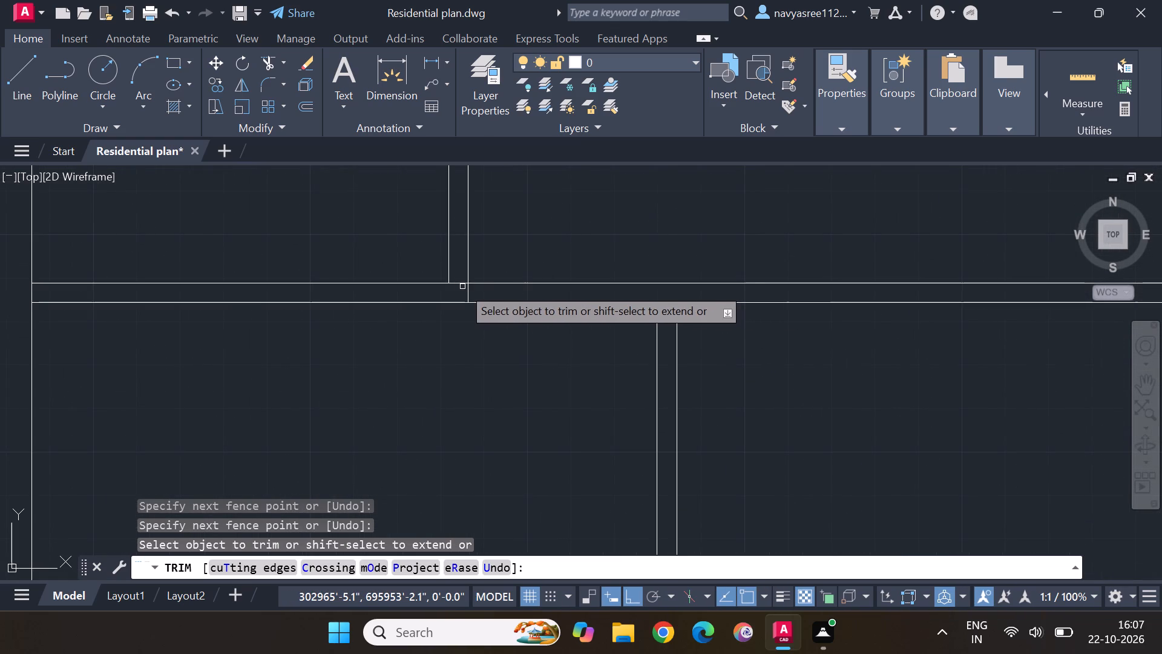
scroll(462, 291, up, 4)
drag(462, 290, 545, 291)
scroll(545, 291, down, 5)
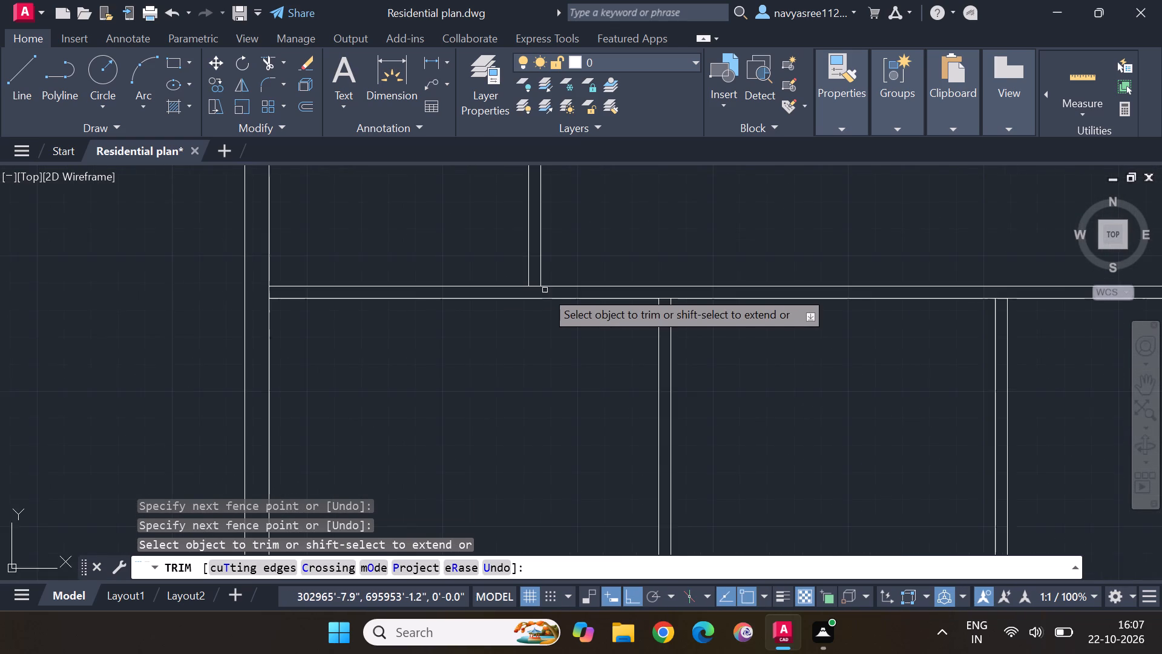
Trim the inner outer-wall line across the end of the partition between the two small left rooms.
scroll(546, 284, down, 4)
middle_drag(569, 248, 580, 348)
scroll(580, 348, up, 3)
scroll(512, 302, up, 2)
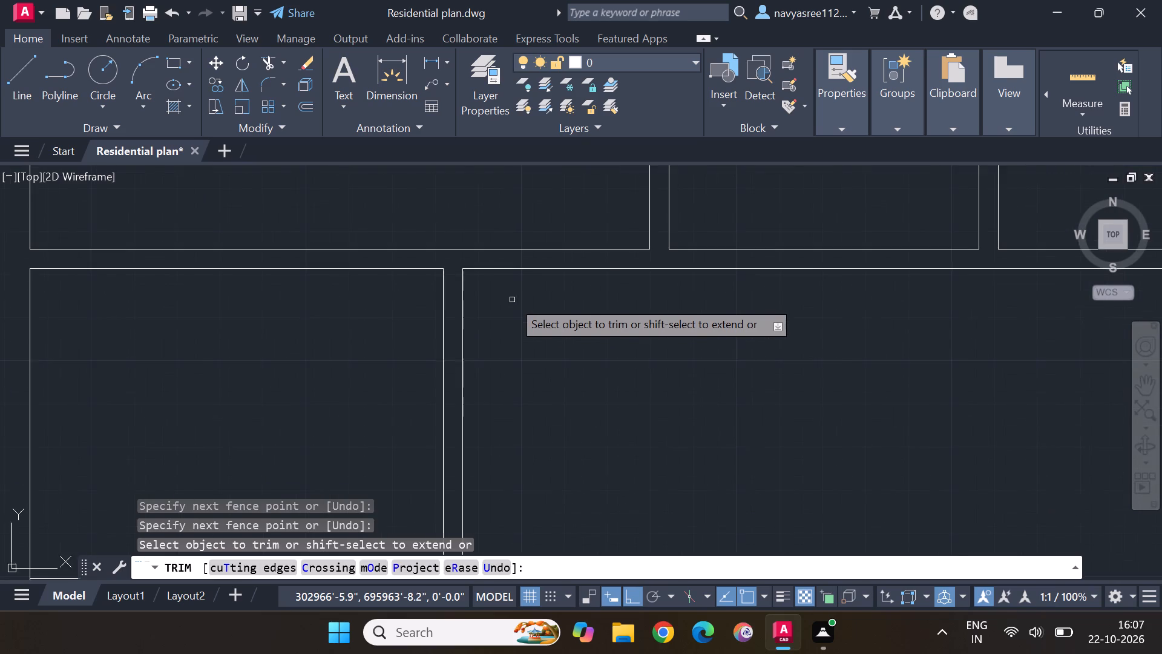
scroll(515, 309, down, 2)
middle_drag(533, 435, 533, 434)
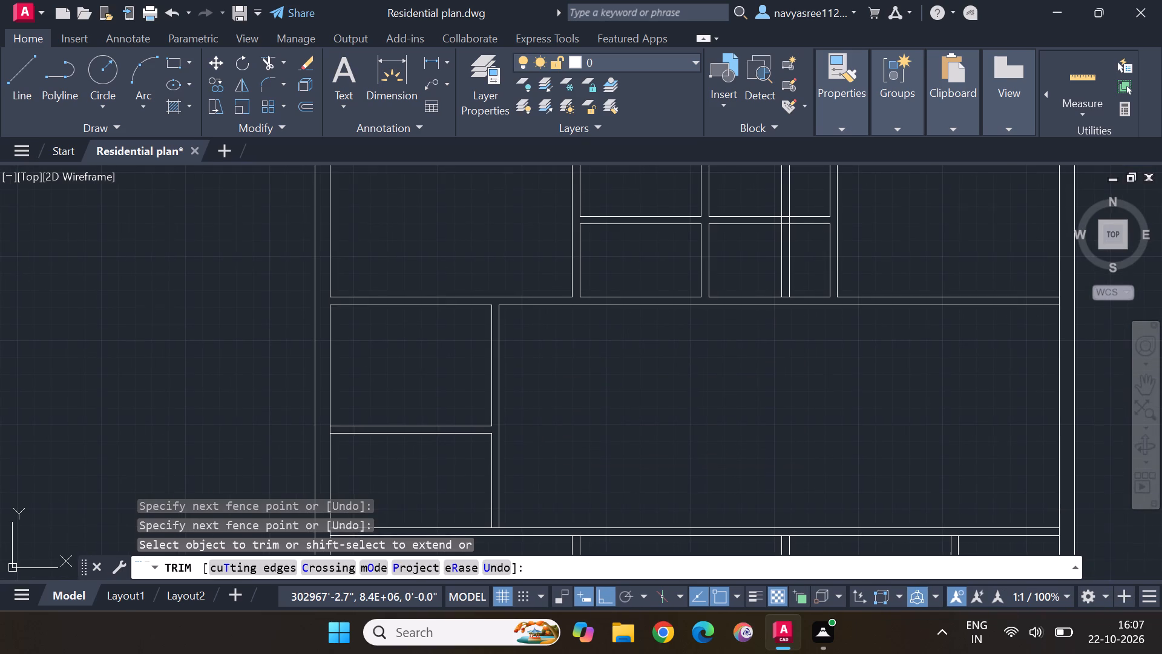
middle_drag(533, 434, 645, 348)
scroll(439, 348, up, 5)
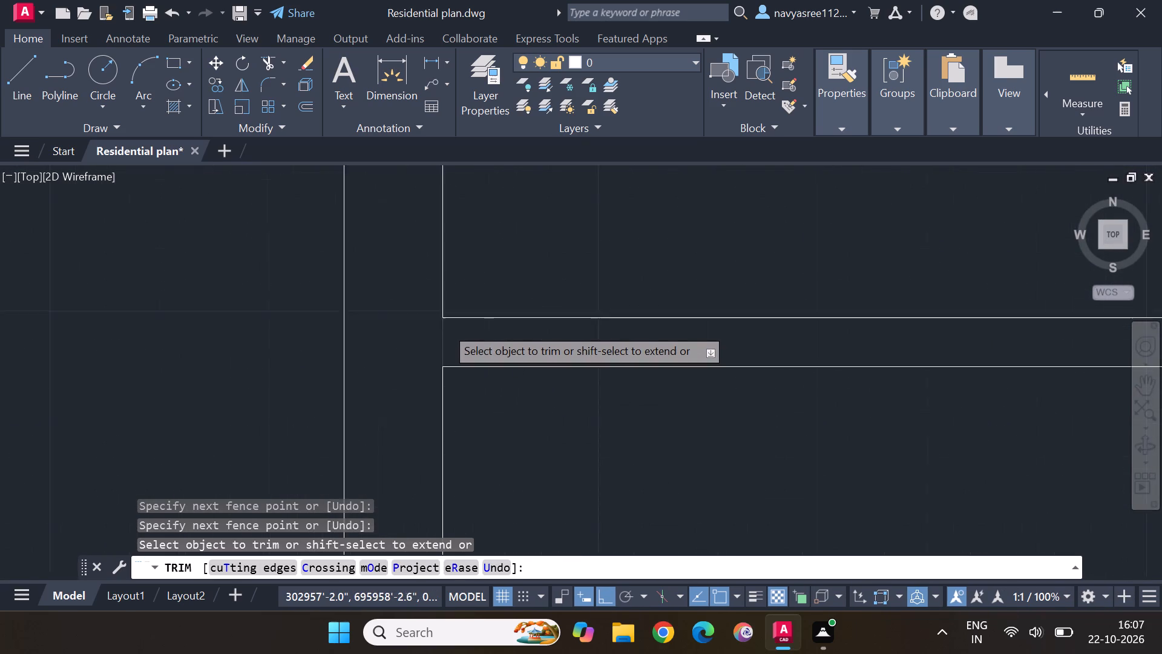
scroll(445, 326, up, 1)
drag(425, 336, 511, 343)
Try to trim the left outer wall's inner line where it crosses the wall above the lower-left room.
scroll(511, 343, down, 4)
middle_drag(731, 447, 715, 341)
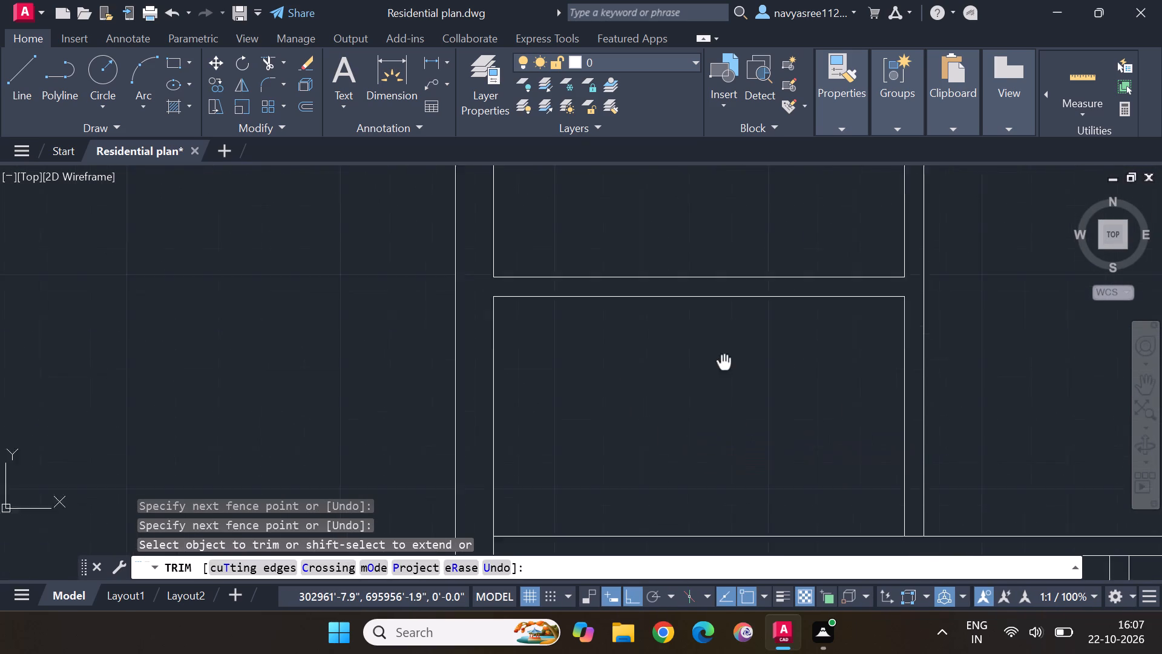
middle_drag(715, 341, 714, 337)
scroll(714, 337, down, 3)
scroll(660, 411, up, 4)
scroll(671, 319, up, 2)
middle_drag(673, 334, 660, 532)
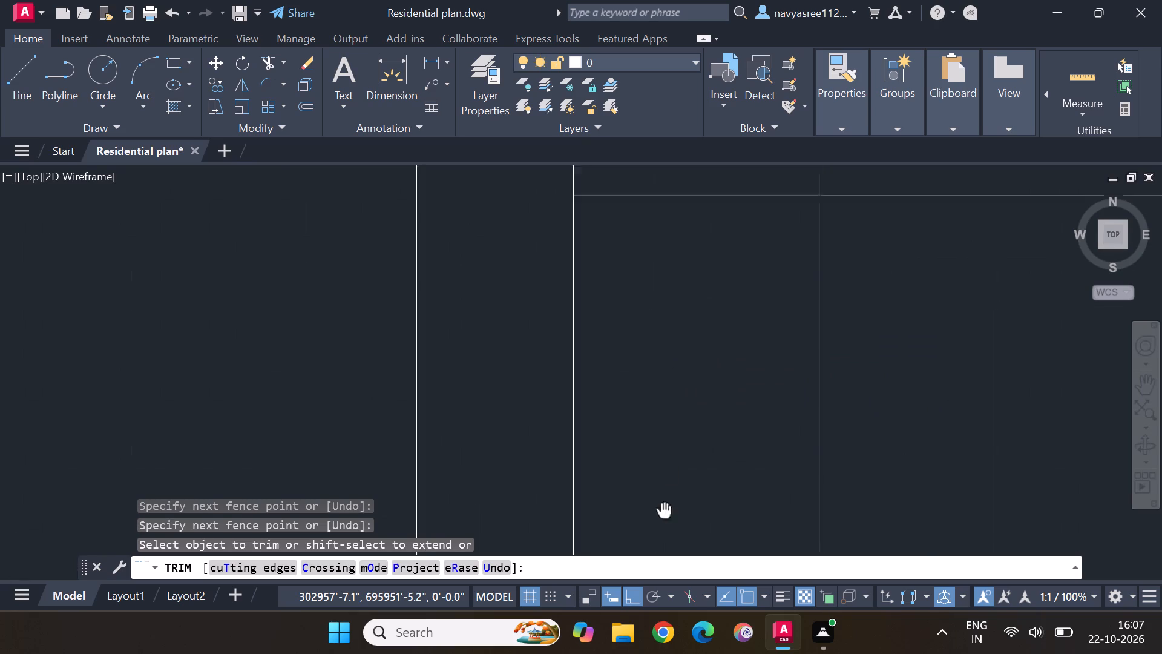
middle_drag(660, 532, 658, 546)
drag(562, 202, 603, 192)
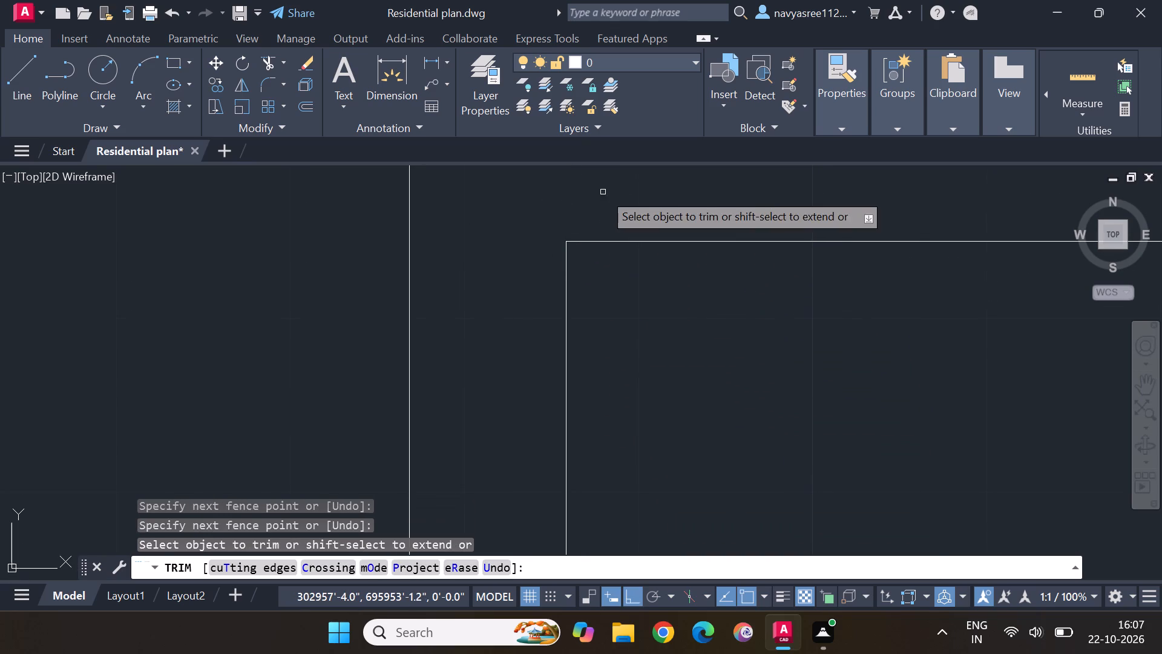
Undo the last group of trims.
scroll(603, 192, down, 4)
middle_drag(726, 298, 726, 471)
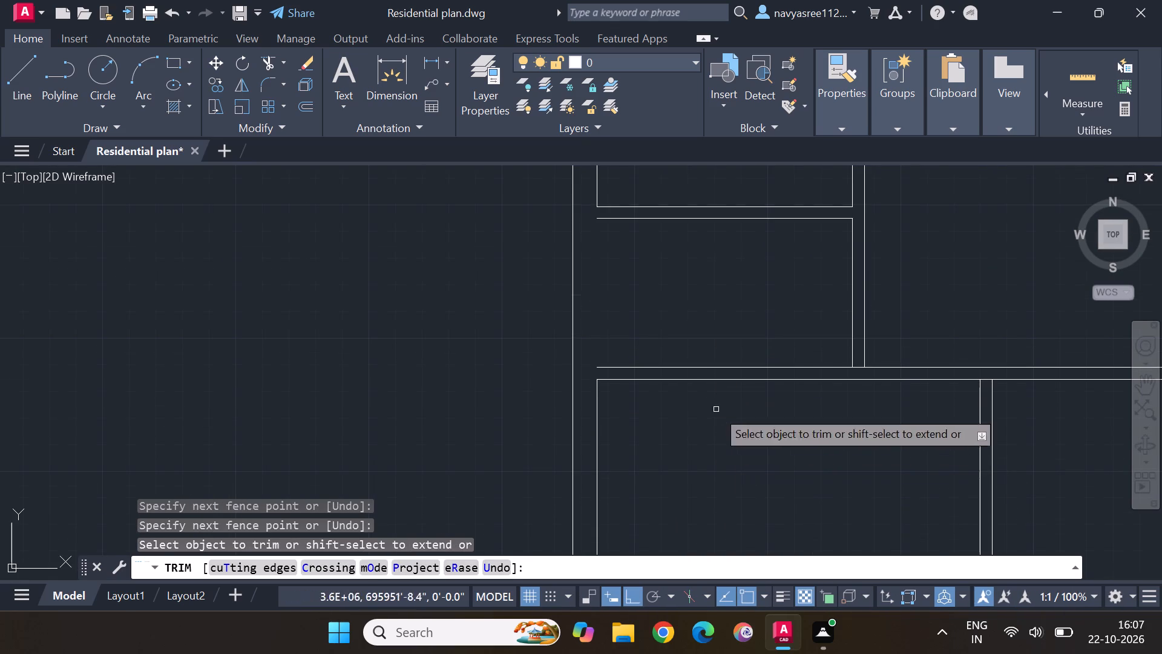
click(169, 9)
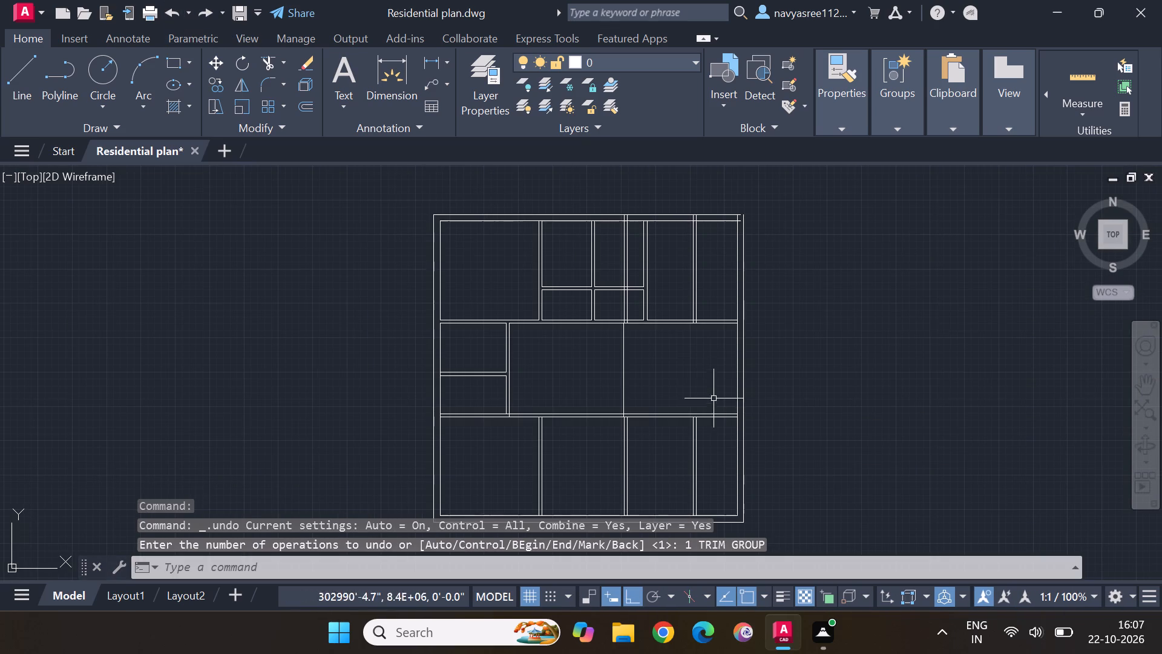
Restart Trim and cut away the stray double wall lines crossing the upper-middle rooms and the upper-right room.
click(270, 59)
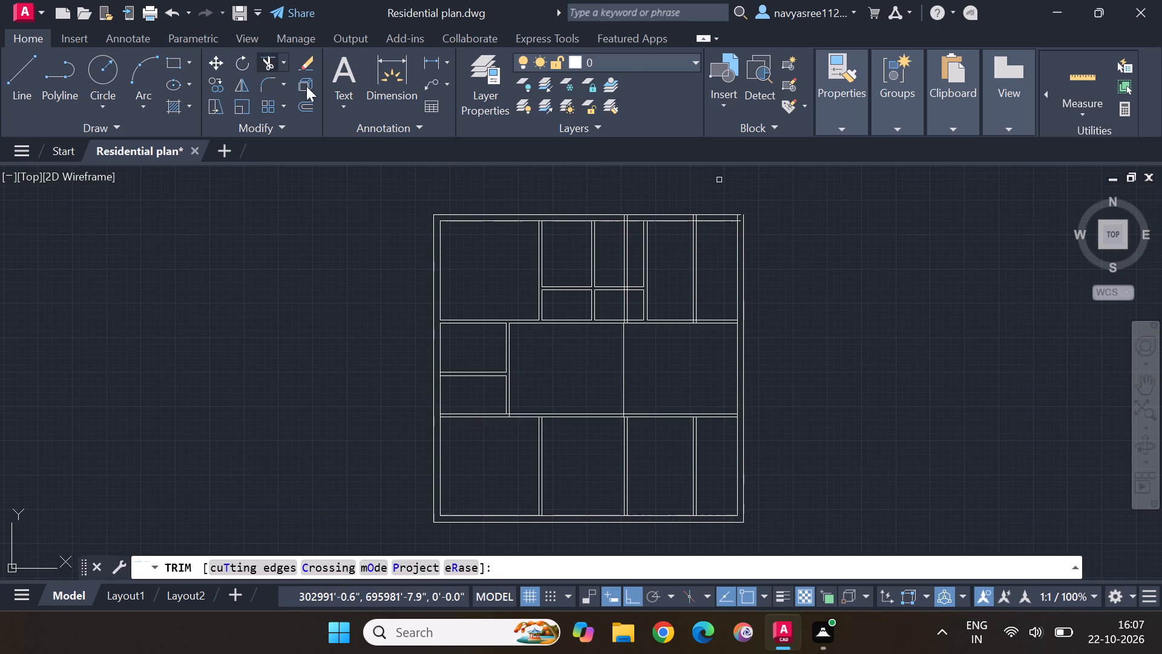
scroll(645, 269, up, 3)
drag(595, 238, 527, 269)
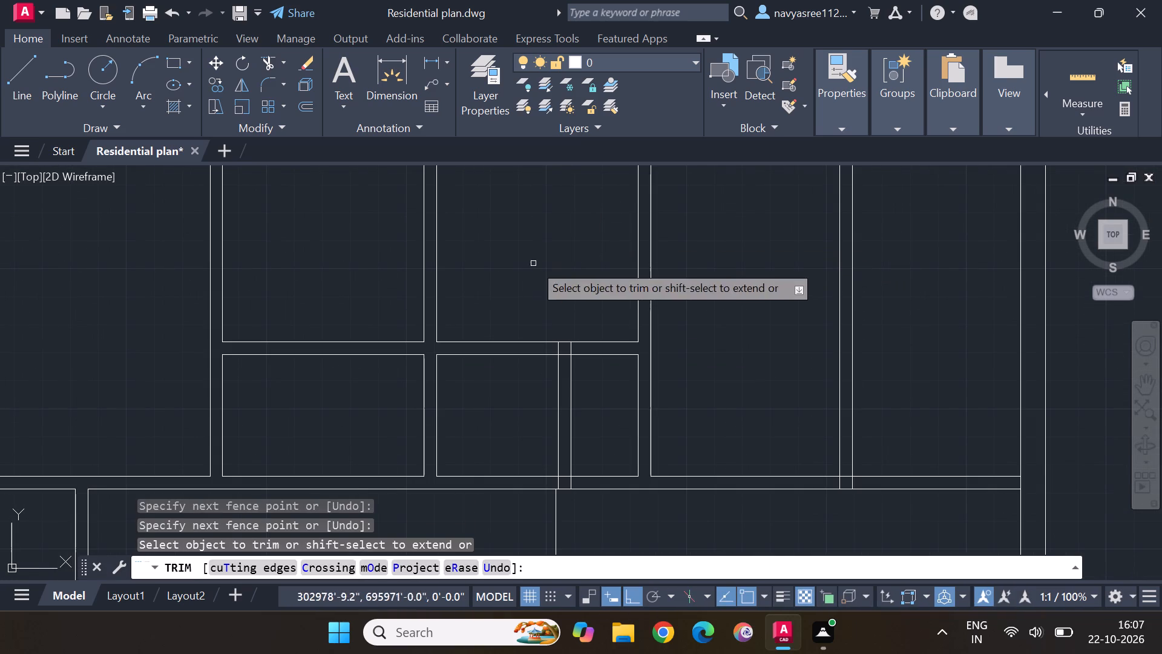
drag(584, 408, 513, 429)
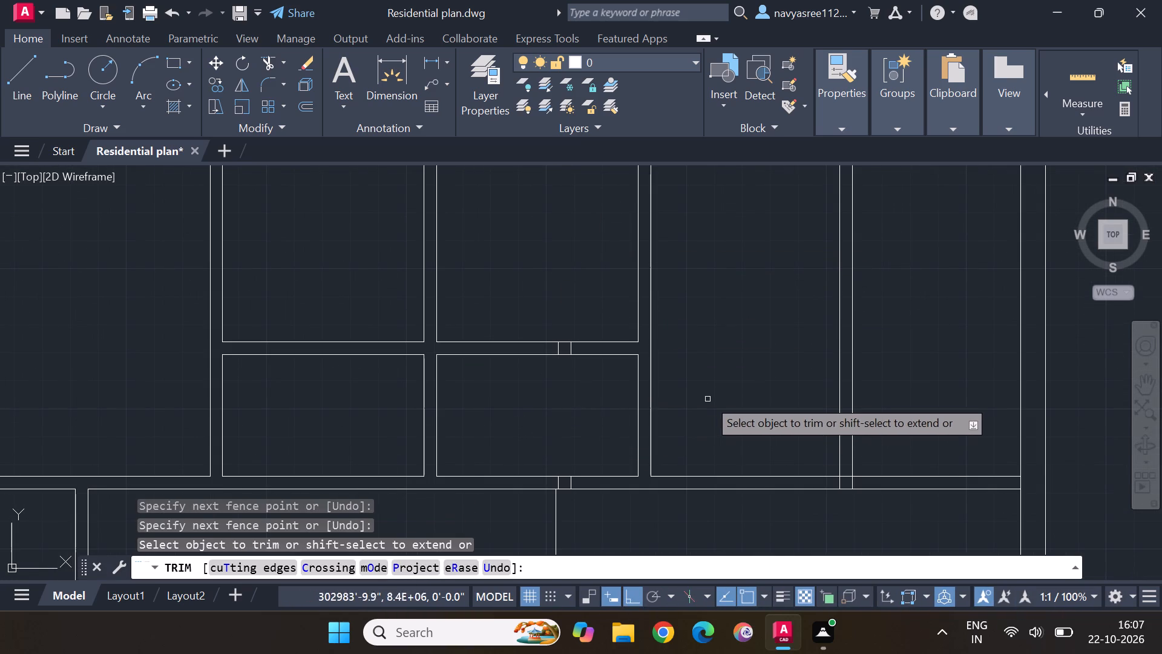
scroll(740, 378, down, 1)
drag(844, 275, 753, 339)
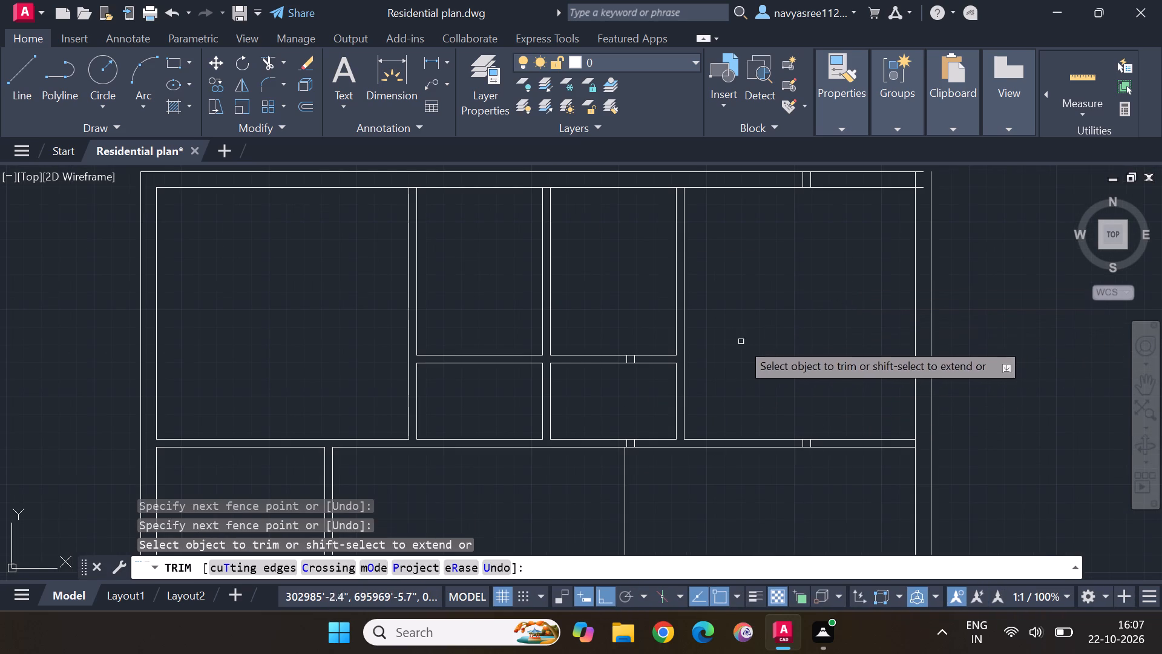
Trim the leftover stubs of the stray partition inside the top outer wall above the upper-right room.
middle_drag(810, 220, 810, 406)
scroll(810, 376, up, 3)
drag(757, 355, 769, 354)
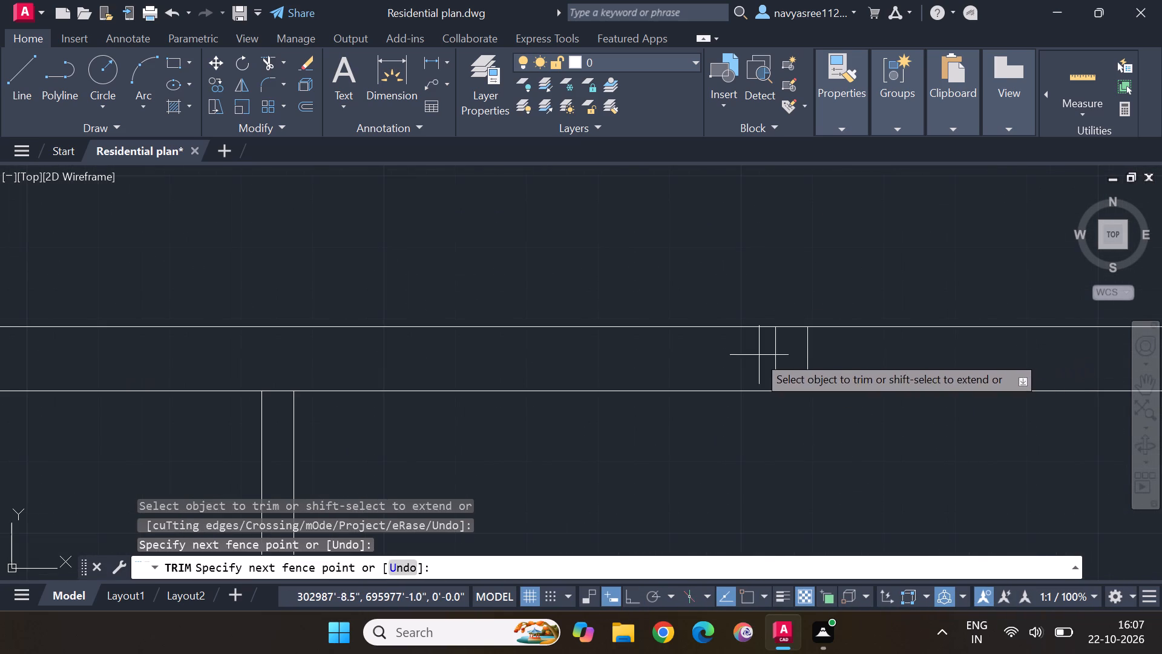
drag(769, 354, 834, 347)
Trim the overshooting inner wall lines at the plan's upper-right outer corner.
scroll(834, 347, down, 2)
scroll(730, 415, down, 1)
scroll(913, 371, up, 3)
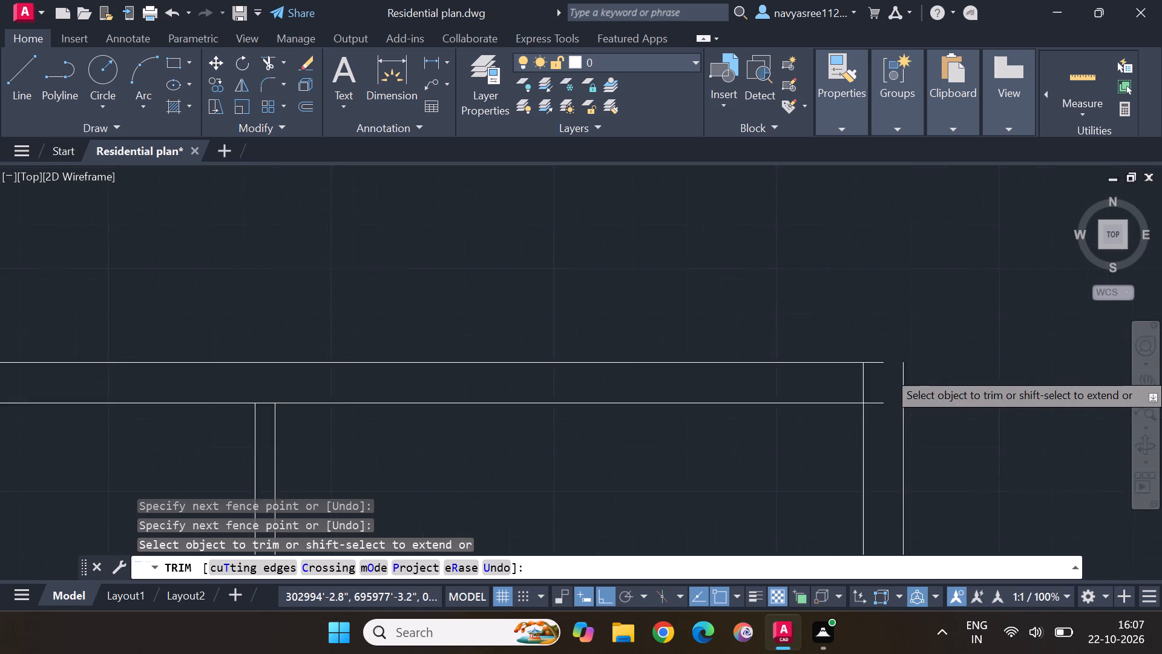
drag(807, 391, 855, 443)
Trim the two leftover stubs inside the partition between the stacked small upper-middle rooms.
scroll(844, 451, down, 1)
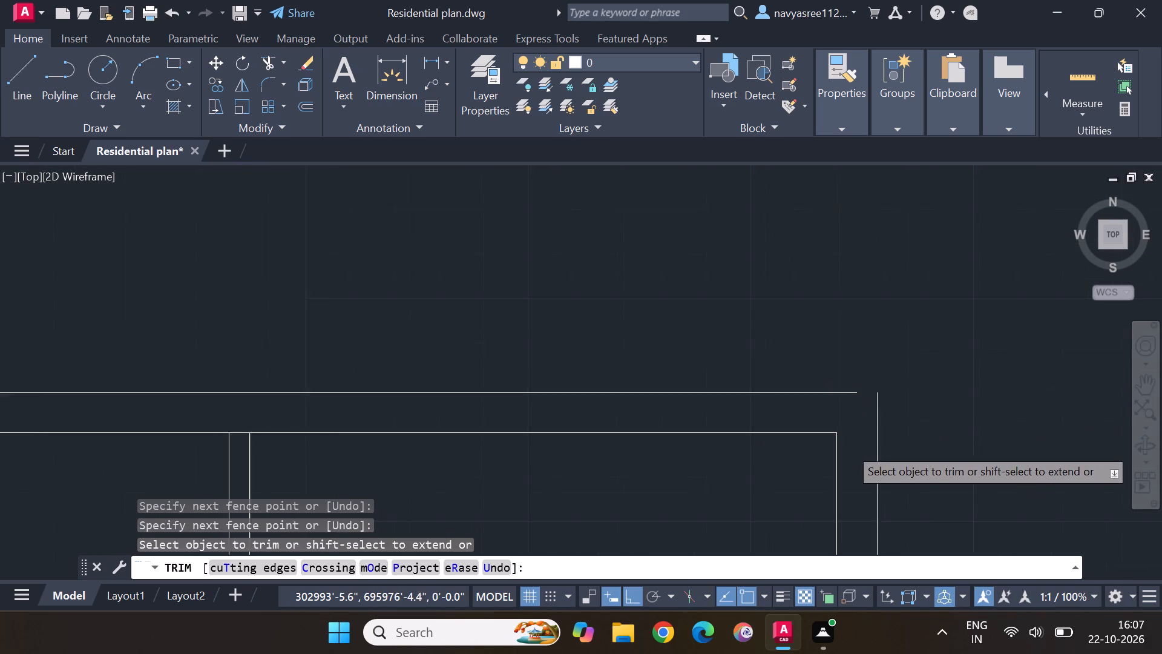
scroll(838, 457, down, 2)
middle_drag(771, 498, 954, 318)
scroll(717, 440, up, 3)
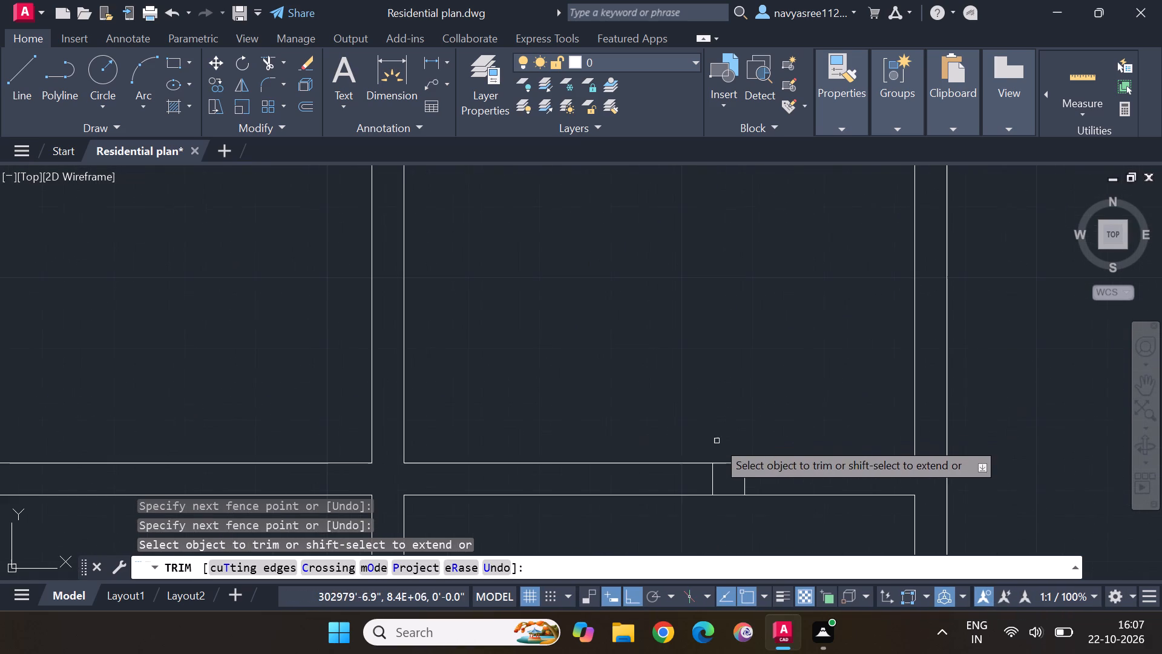
drag(712, 478, 764, 476)
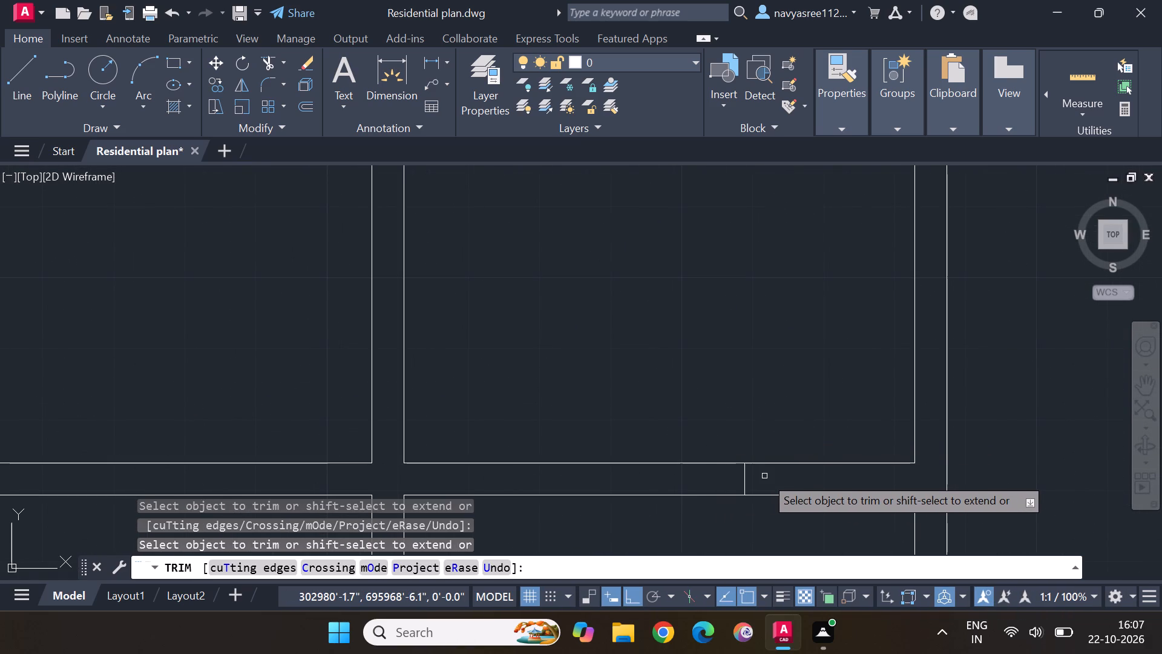
click(746, 483)
Trim the two leftover stubs inside the horizontal wall between the small upper-middle room and the central space.
scroll(745, 483, down, 3)
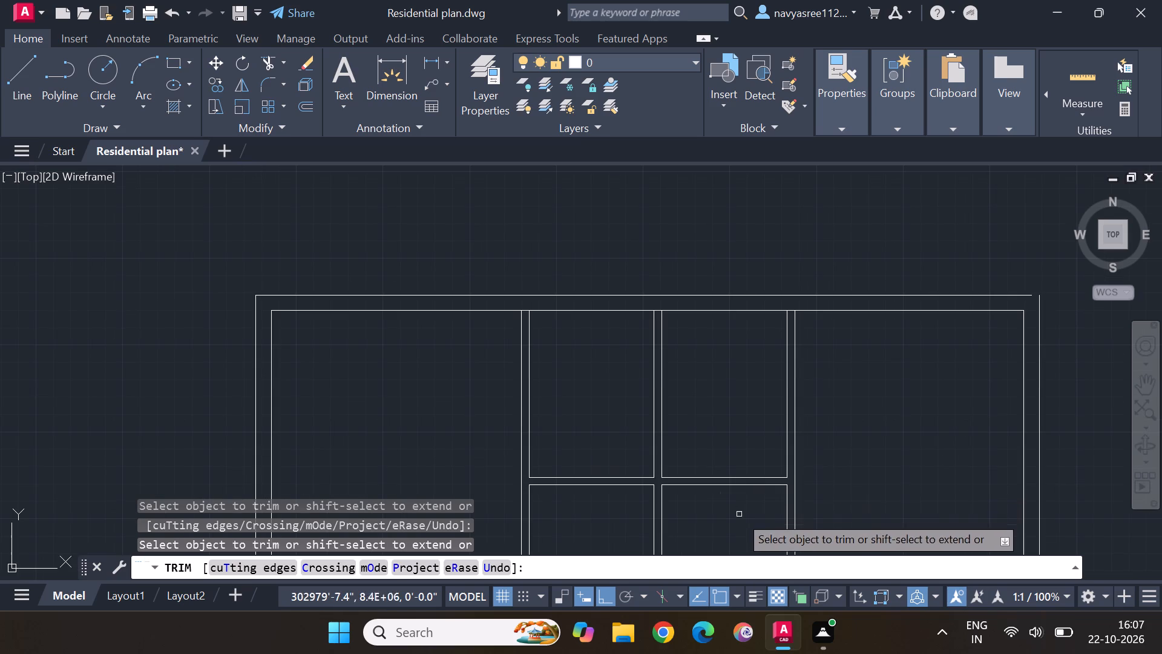
middle_drag(739, 516, 726, 282)
scroll(724, 292, up, 2)
scroll(738, 432, up, 3)
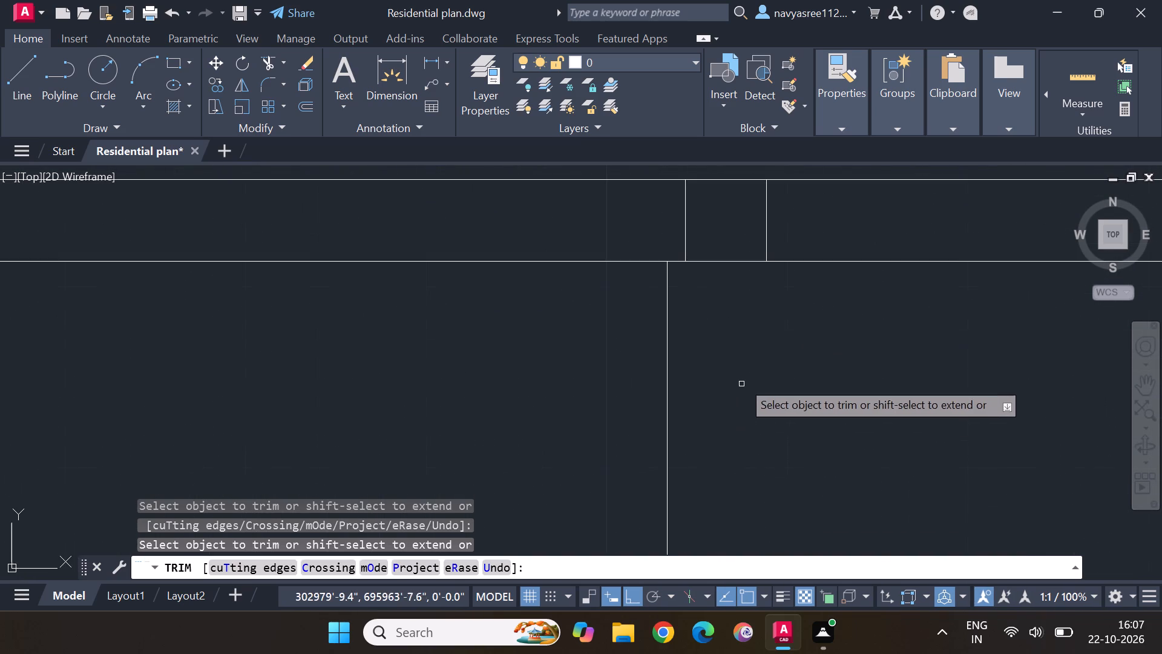
middle_drag(743, 328, 741, 473)
drag(665, 369, 794, 375)
Trim the two leftover stubs inside the horizontal wall below the upper-right room.
scroll(795, 376, down, 4)
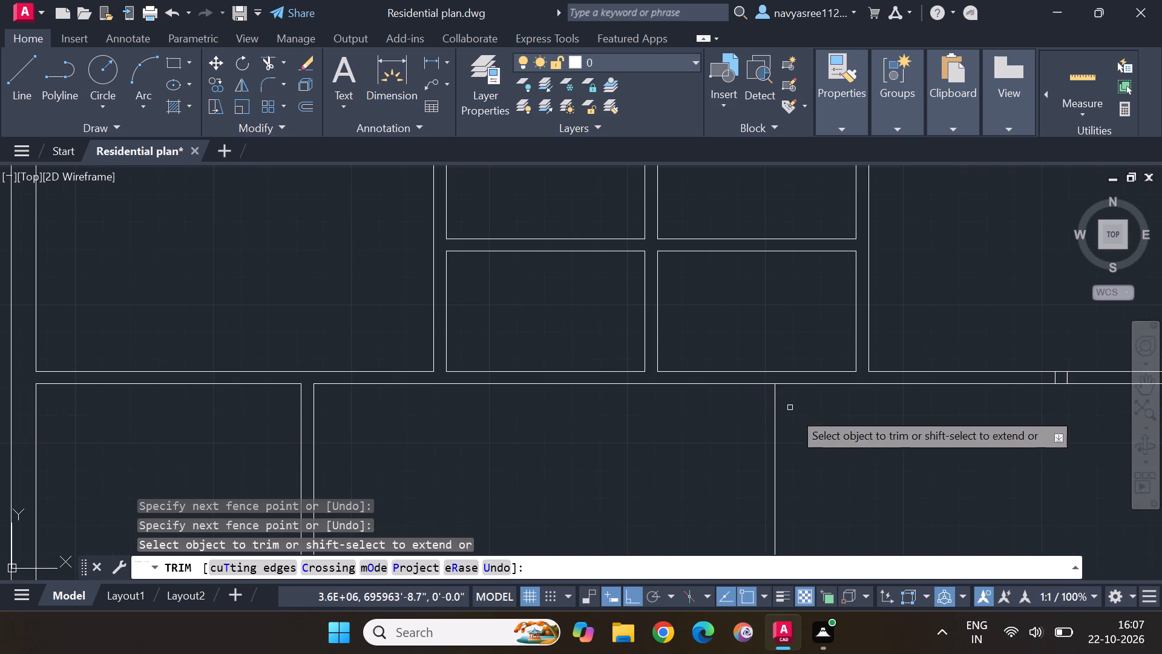
middle_drag(775, 443, 780, 434)
middle_drag(944, 422, 729, 428)
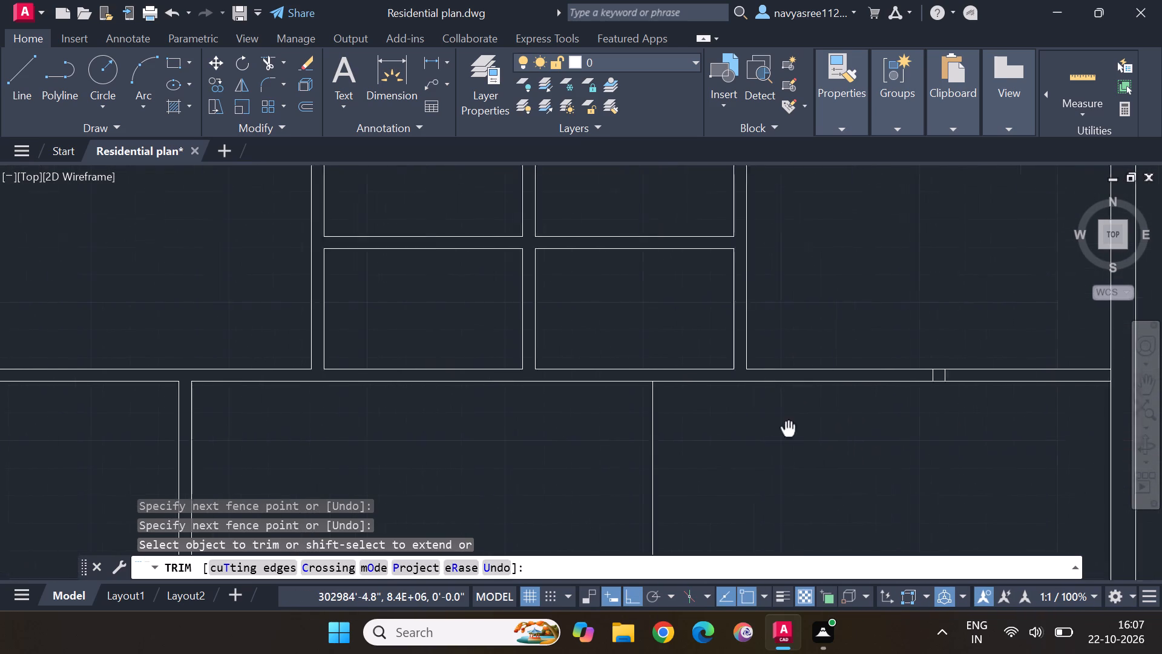
middle_drag(729, 428, 608, 417)
scroll(721, 349, up, 5)
drag(699, 406, 971, 395)
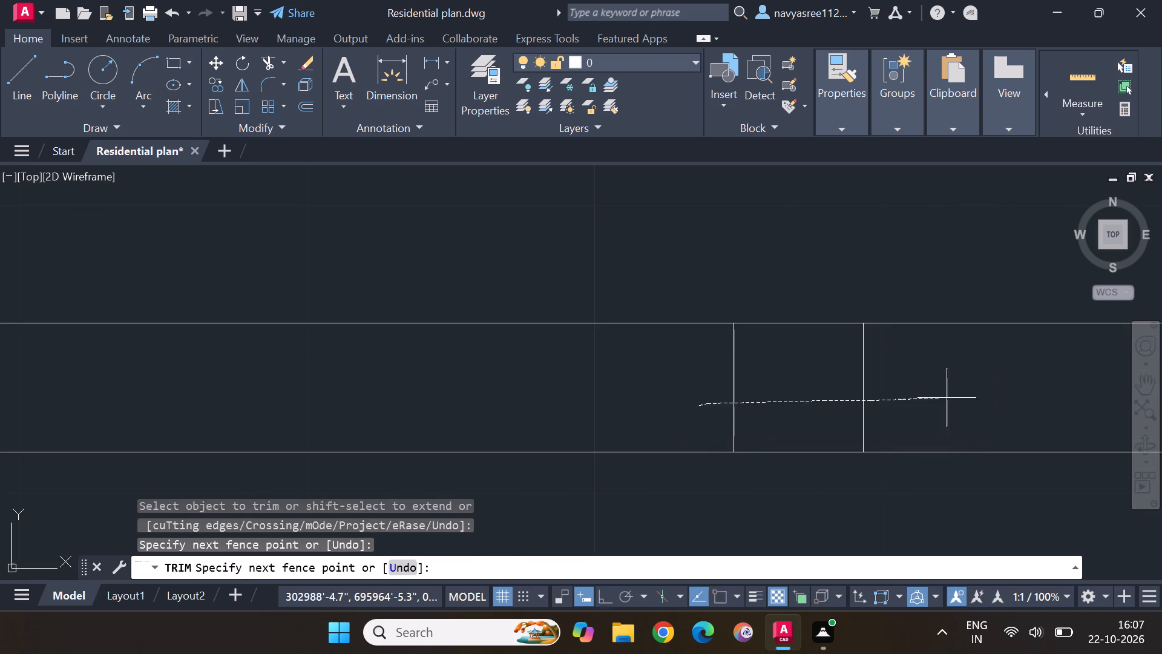
drag(971, 395, 978, 393)
scroll(968, 395, down, 4)
scroll(905, 449, down, 2)
scroll(848, 481, down, 1)
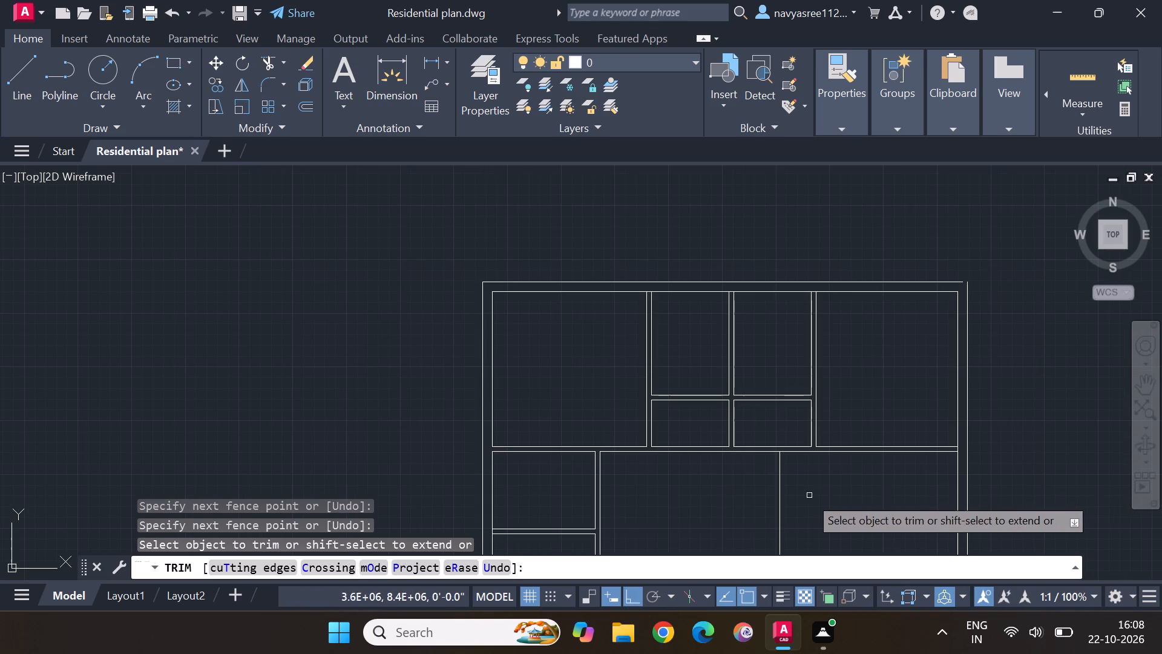
Trim the stub and the crossing line where the vertical wall beside the stacked left rooms meets the horizontal wall below.
middle_drag(646, 484, 765, 240)
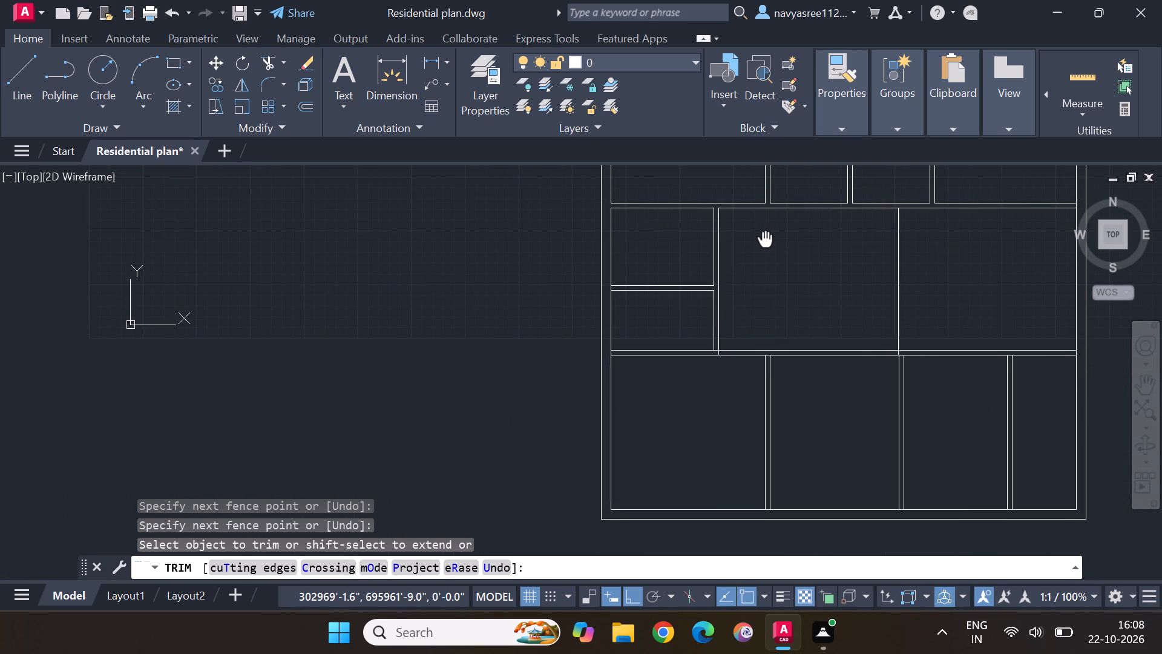
middle_drag(765, 240, 765, 237)
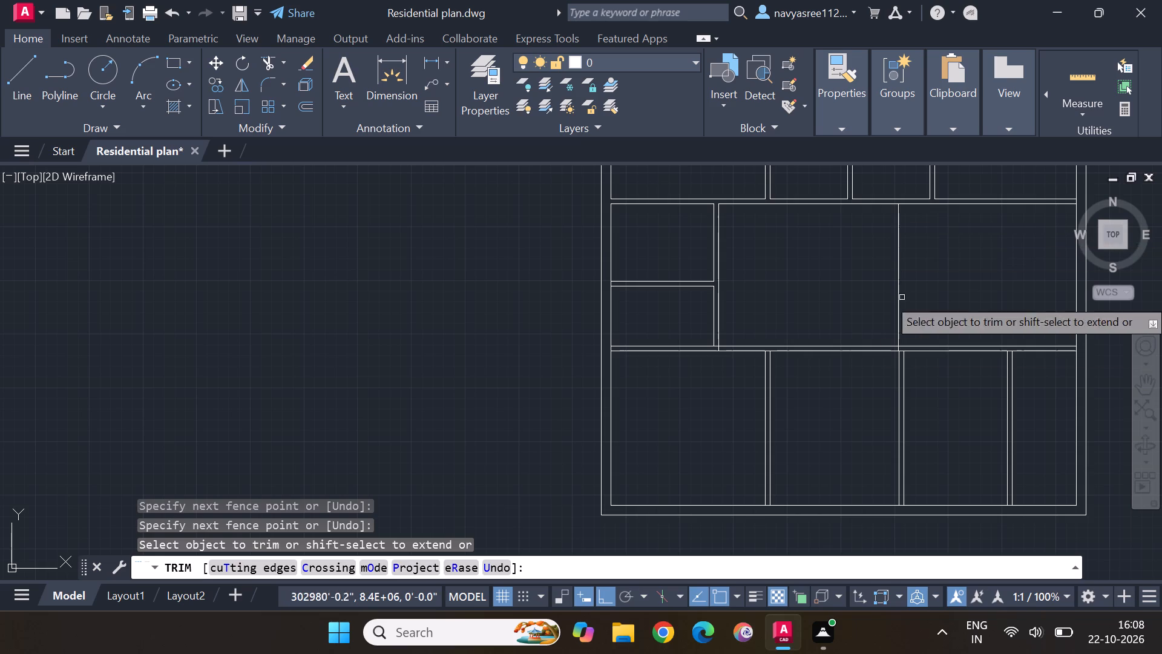
scroll(743, 358, up, 2)
scroll(692, 335, up, 4)
drag(624, 325, 688, 322)
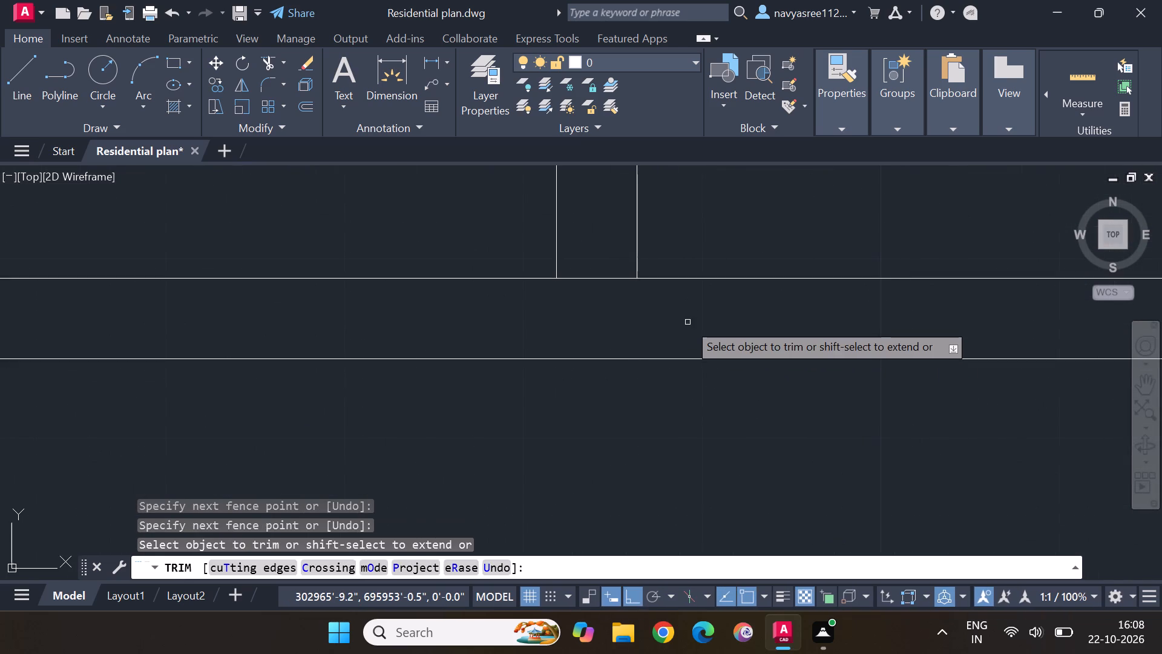
scroll(688, 322, down, 4)
scroll(667, 317, up, 5)
drag(730, 244, 731, 320)
scroll(731, 320, down, 8)
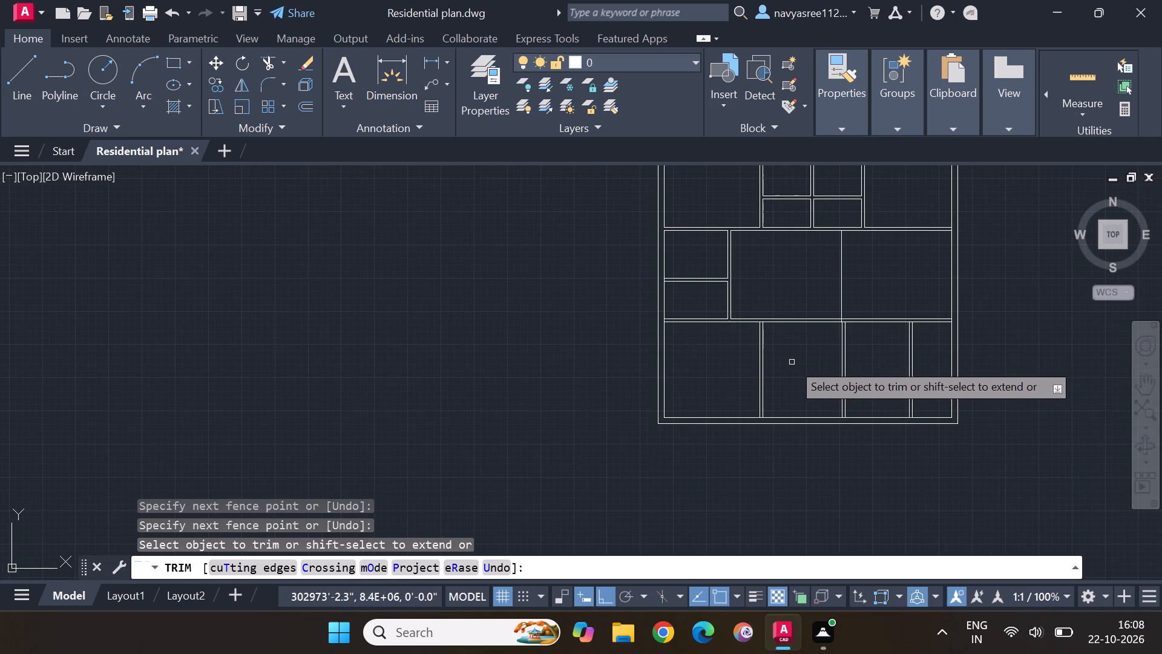
Trim the central vertical line's stub inside the horizontal wall above the lower rooms.
scroll(848, 330, up, 6)
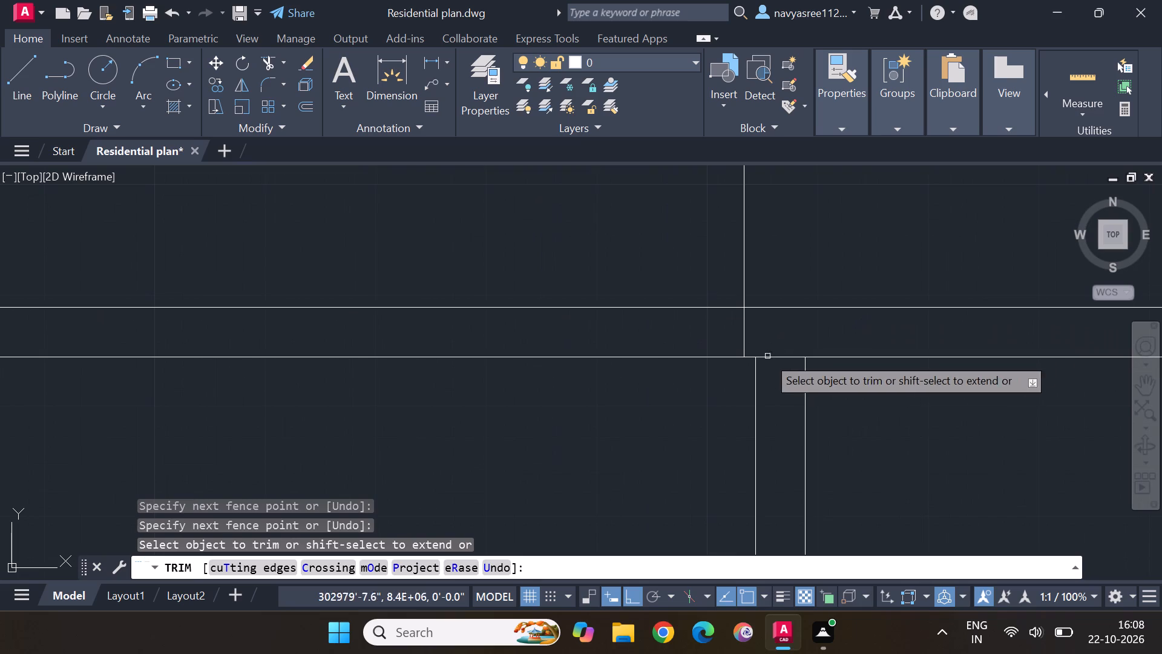
drag(725, 334, 798, 320)
scroll(799, 320, down, 4)
scroll(812, 343, up, 4)
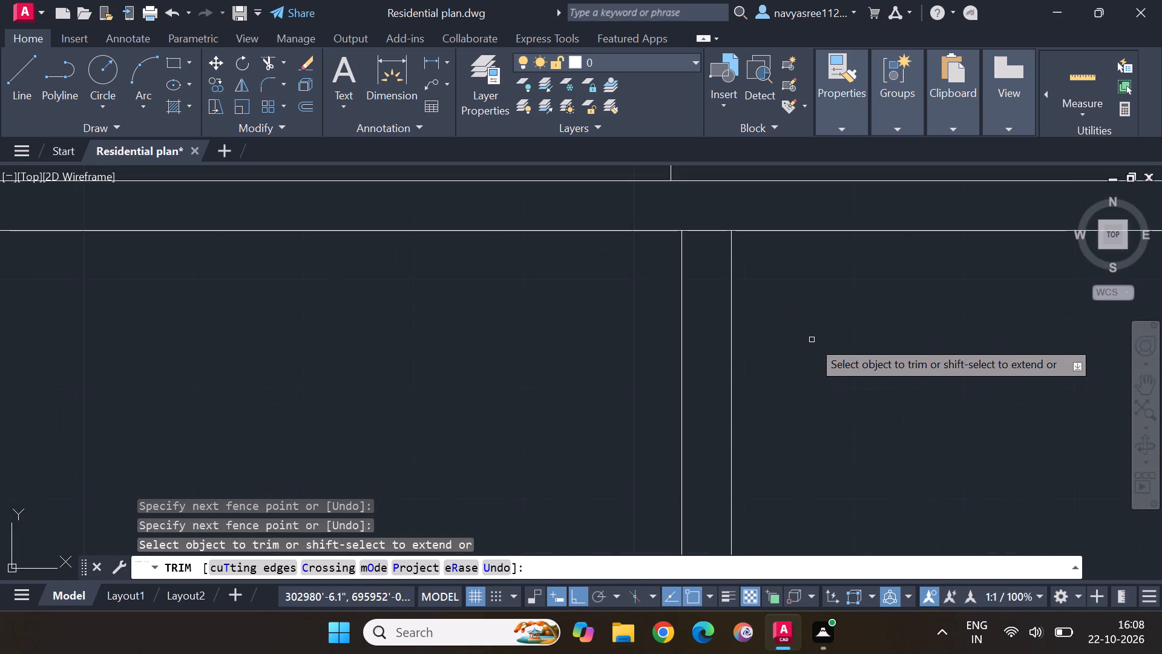
Trim the wall line crossing the top of the partition between the second and third lower rooms.
scroll(812, 340, up, 4)
scroll(648, 259, down, 7)
middle_drag(617, 257, 687, 401)
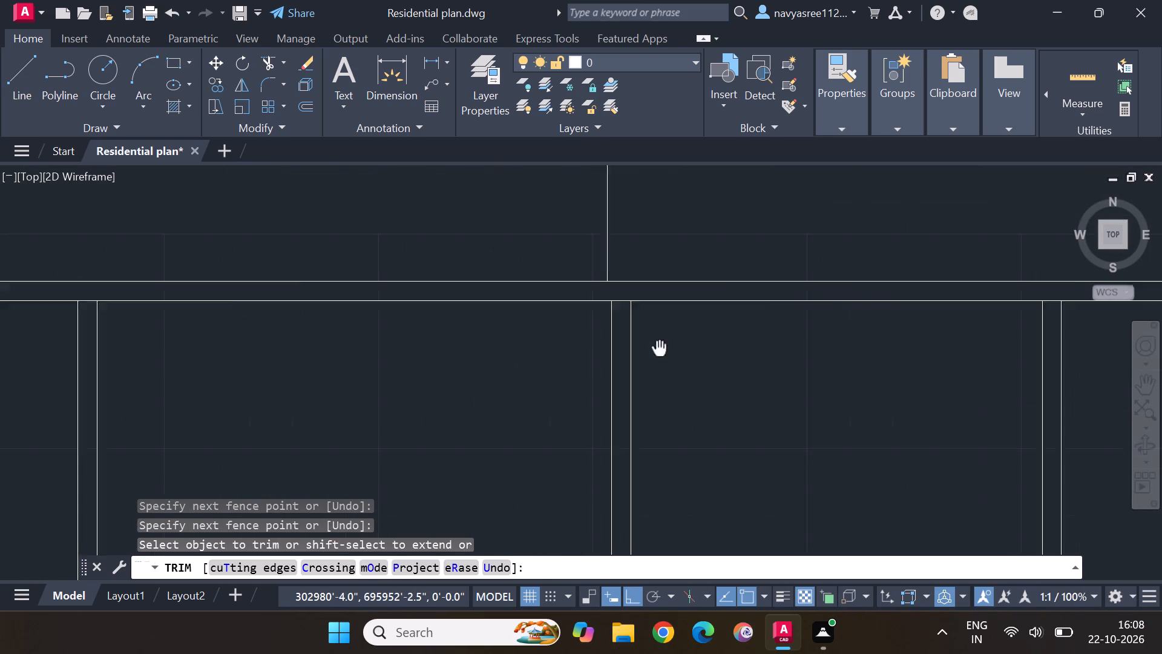
middle_drag(687, 401, 697, 429)
scroll(693, 409, up, 3)
drag(580, 391, 581, 417)
scroll(682, 403, down, 4)
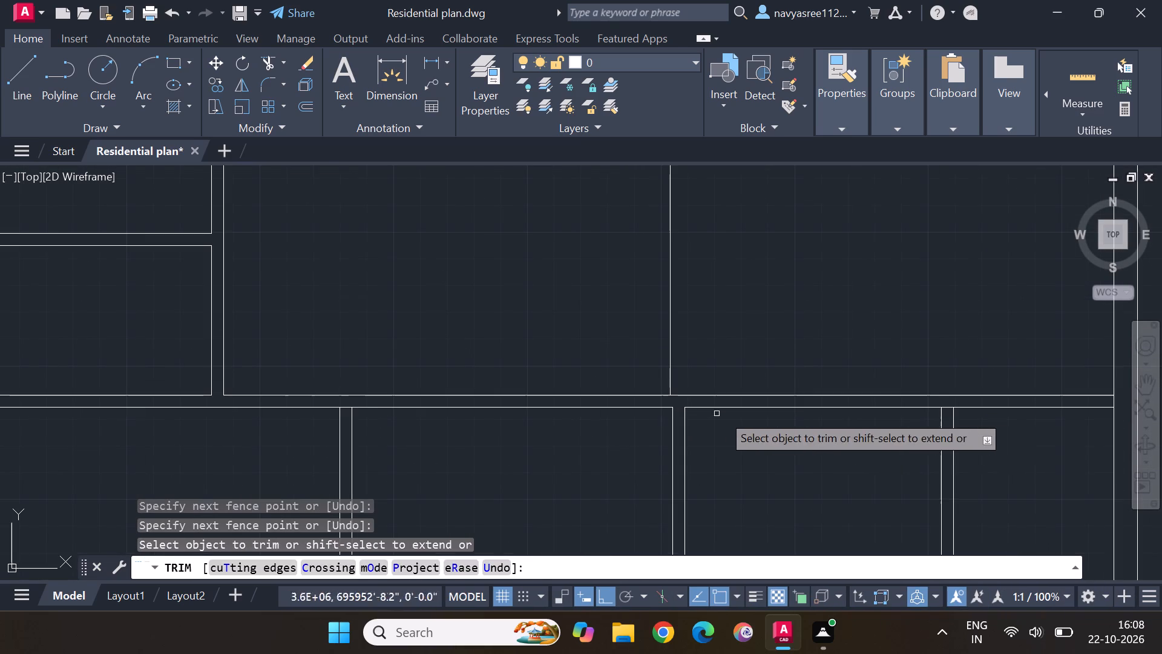
Trim the wall line crossing the top of the partition between the third and fourth lower rooms.
middle_drag(860, 446, 584, 449)
scroll(619, 435, up, 3)
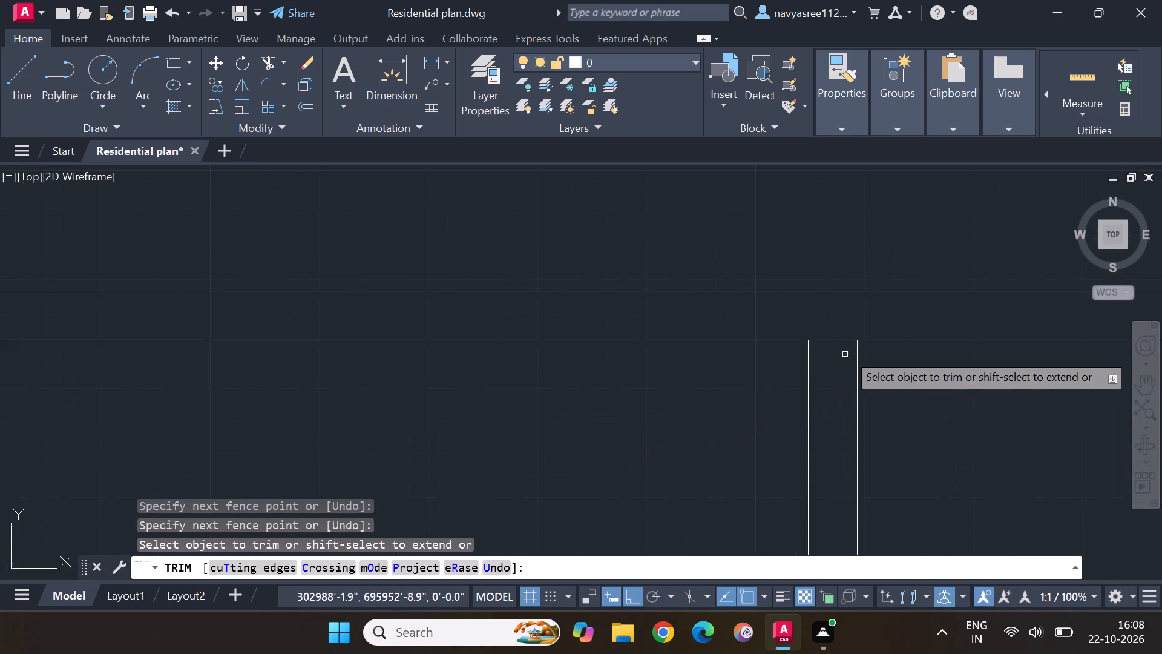
drag(834, 335, 834, 356)
scroll(946, 371, down, 2)
Trim the right outer wall's inner line where it crosses the end of the horizontal wall above the lower rooms.
middle_drag(949, 384, 628, 414)
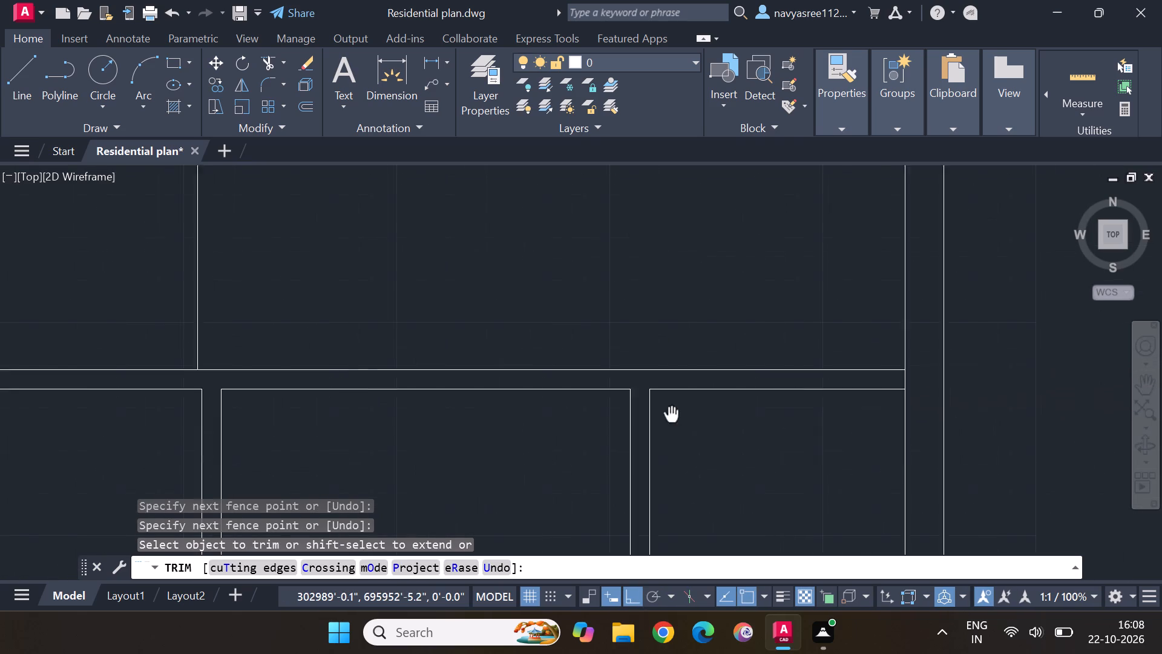
middle_drag(628, 414, 493, 414)
scroll(675, 397, up, 4)
drag(817, 323, 818, 322)
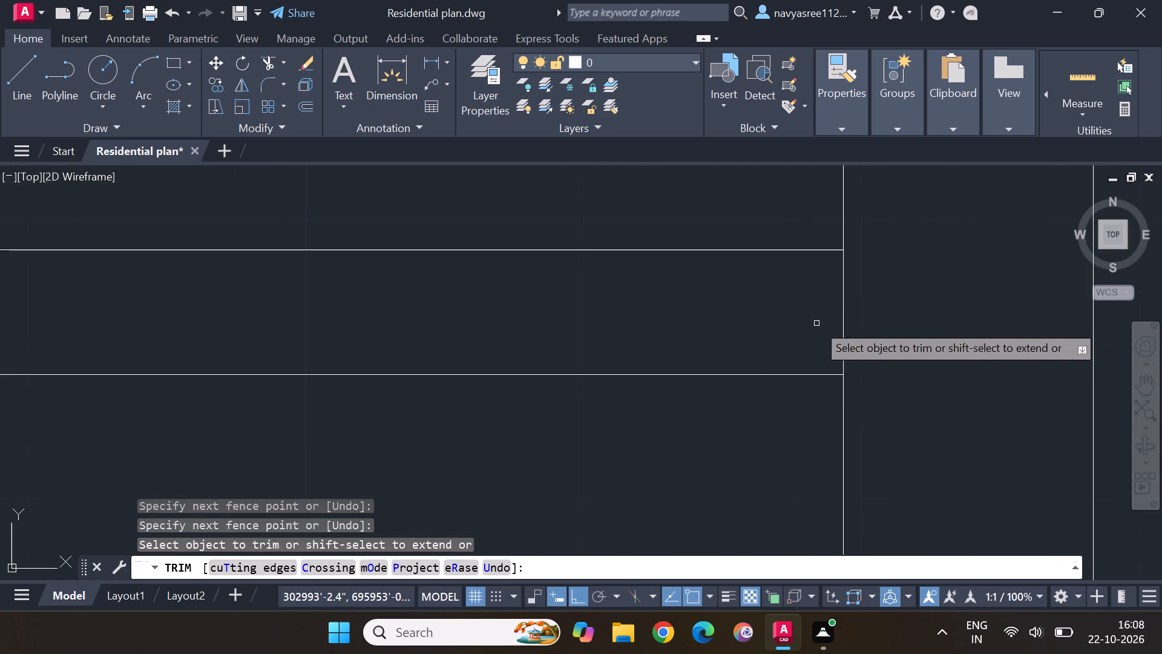
drag(818, 322, 869, 318)
scroll(867, 319, down, 4)
scroll(783, 412, down, 3)
Trim the left outer wall's inner line where it crosses the end of the wall between the two stacked left rooms.
middle_drag(773, 437, 803, 431)
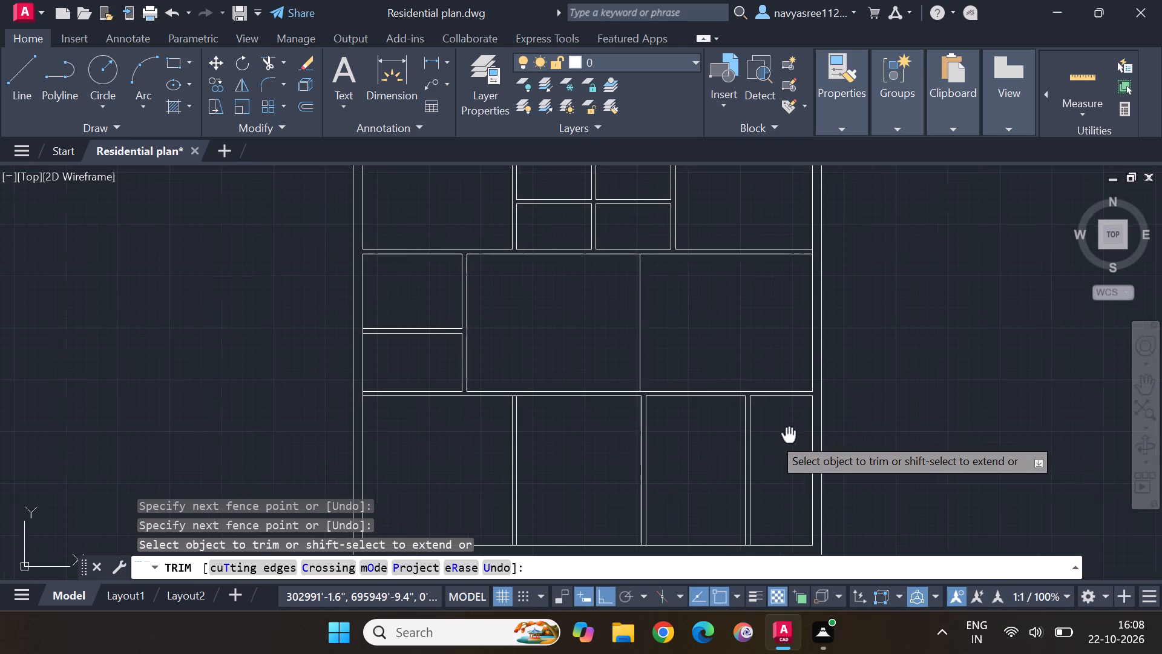
middle_drag(803, 431, 857, 424)
scroll(411, 263, up, 2)
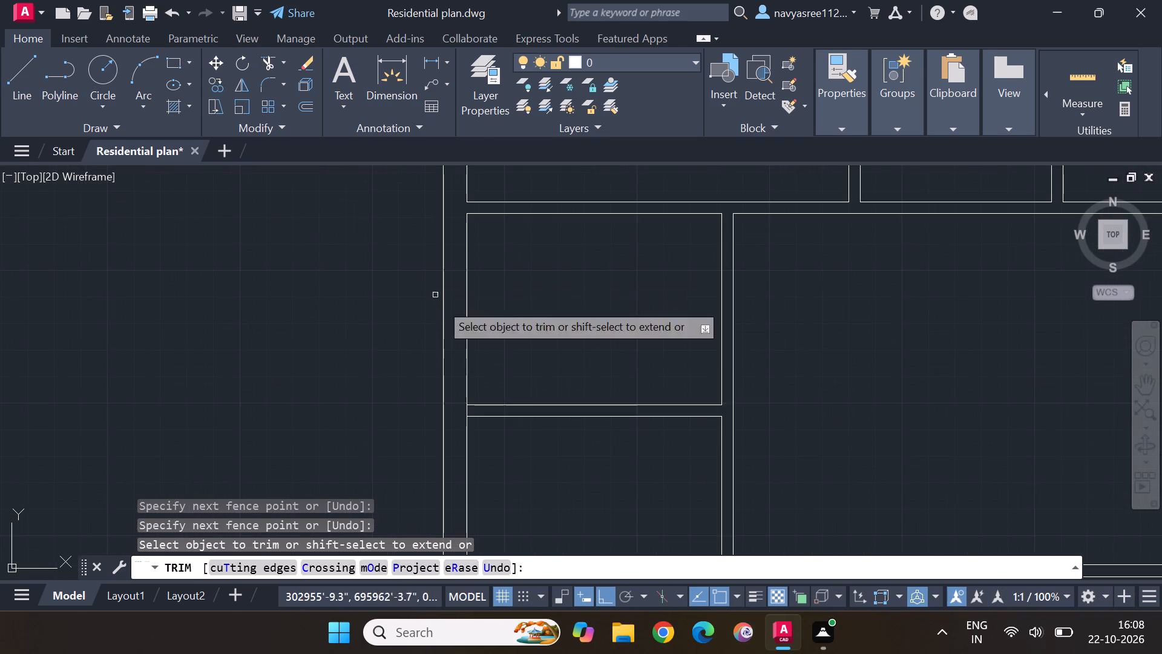
scroll(484, 440, up, 3)
drag(413, 332, 471, 345)
scroll(464, 416, down, 2)
Trim the left outer wall's inner line across the end of the horizontal wall above the lower rooms, and end trimming.
middle_drag(490, 461, 576, 275)
scroll(557, 439, up, 1)
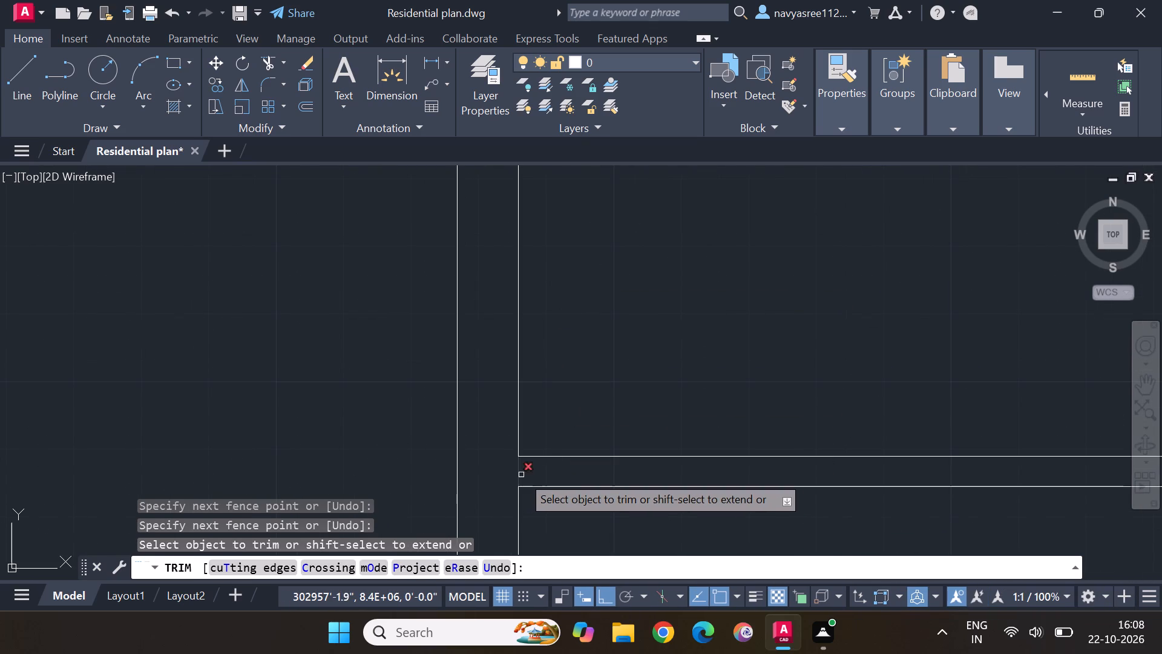
click(521, 475)
click(512, 471)
scroll(587, 478, down, 4)
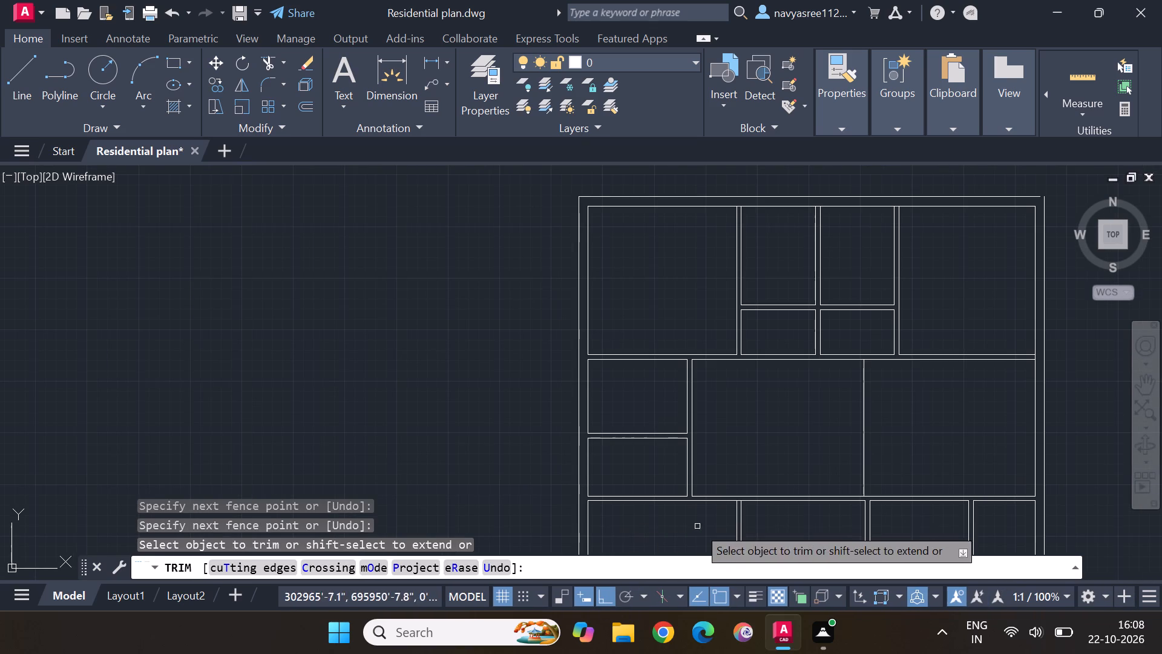
middle_drag(717, 512, 614, 406)
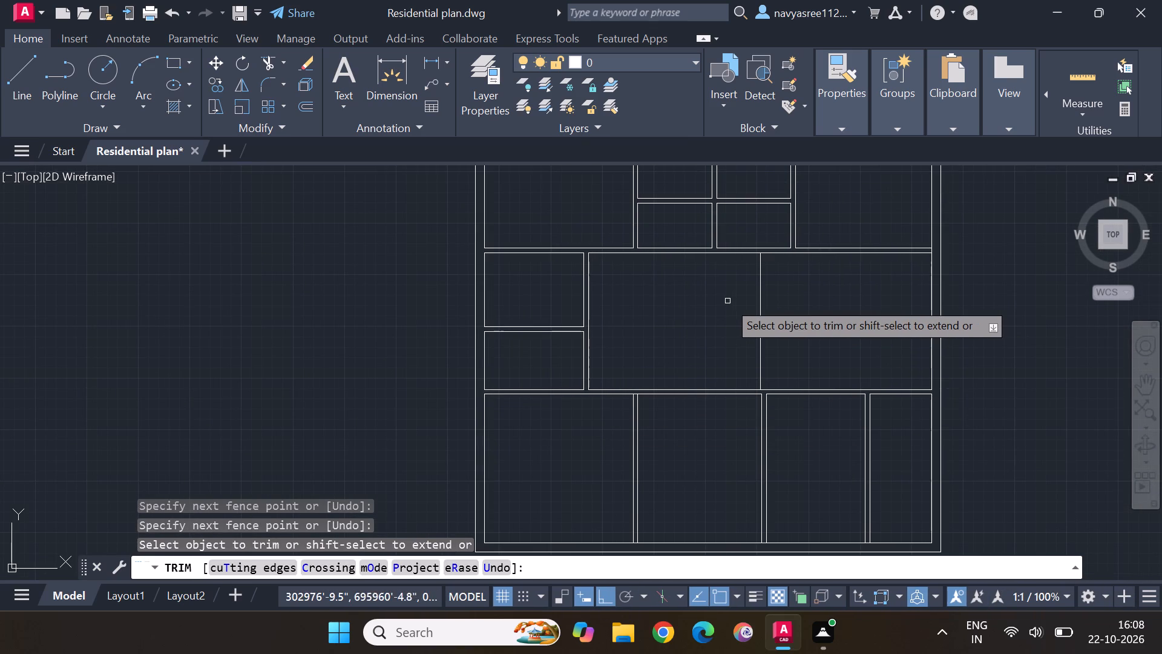
scroll(727, 301, up, 1)
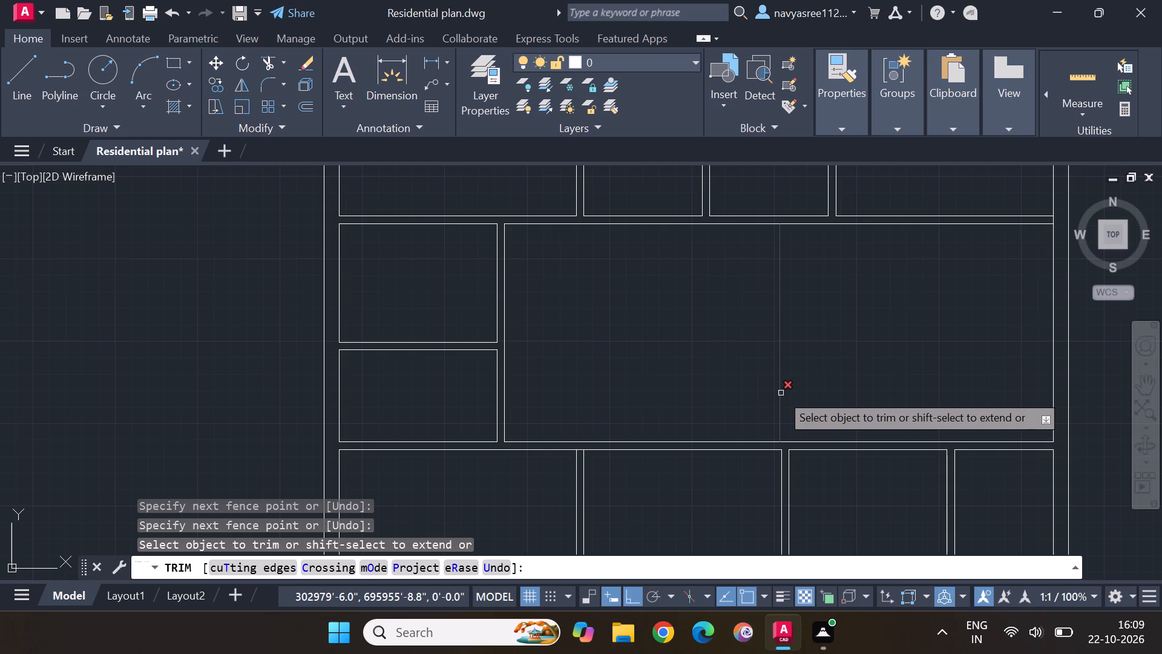
key(Escape)
key(Escape)
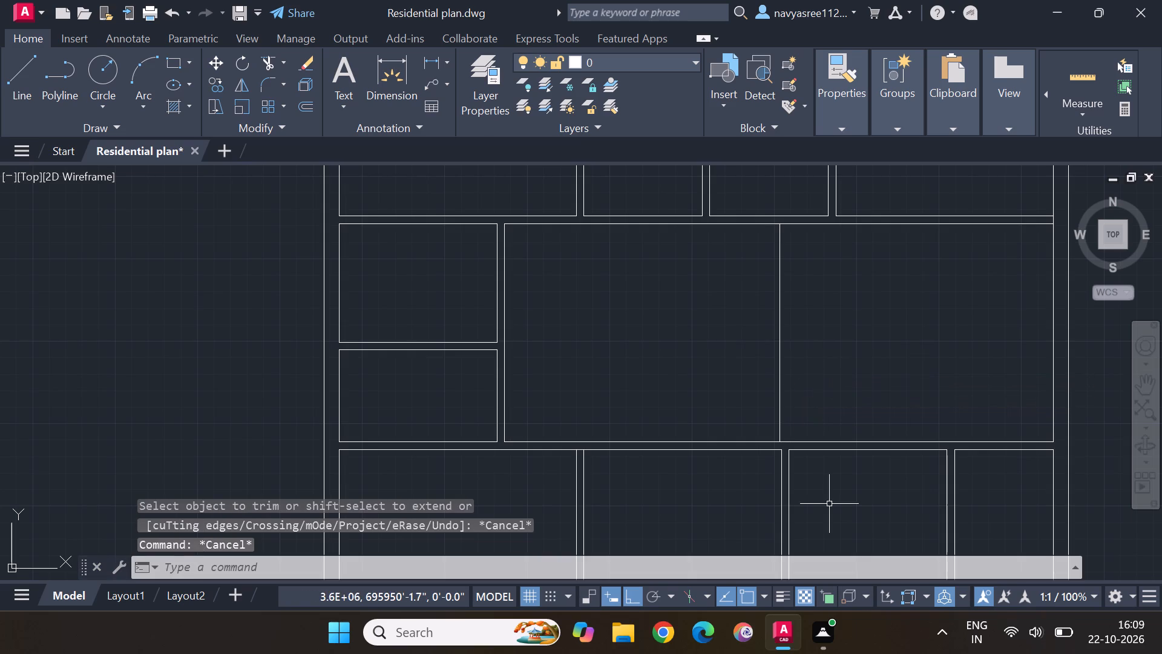
Trim away the upper-right room's left wall line and the horizontal wall lines between it and the space below.
scroll(868, 509, down, 1)
middle_drag(868, 509, 865, 382)
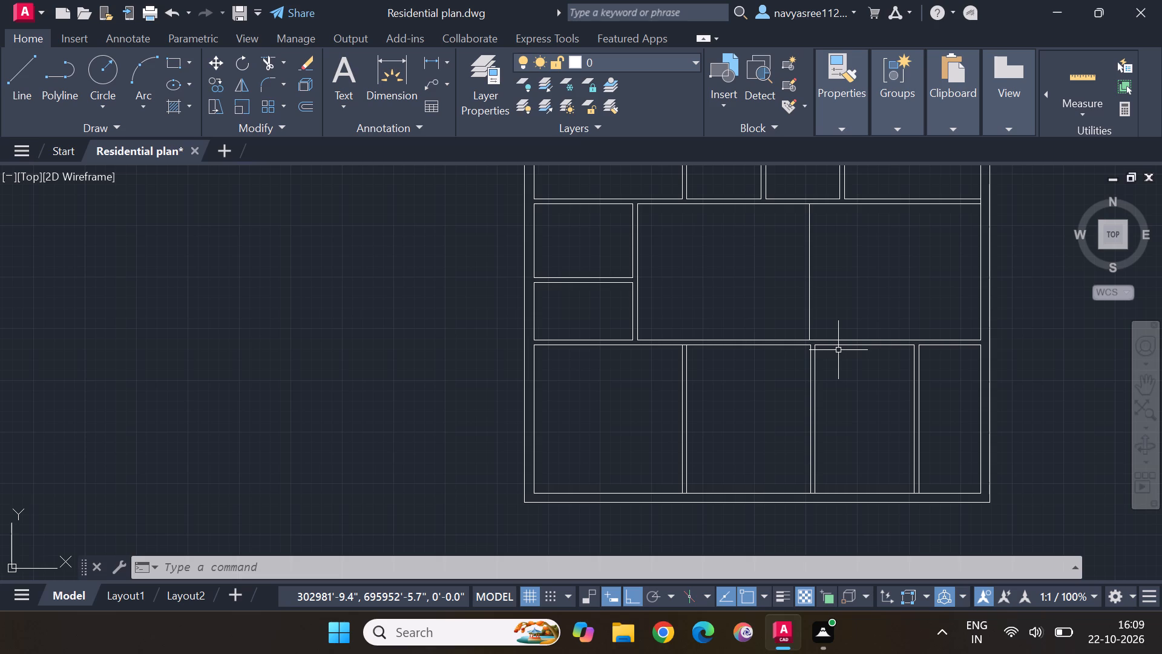
middle_drag(830, 252, 832, 254)
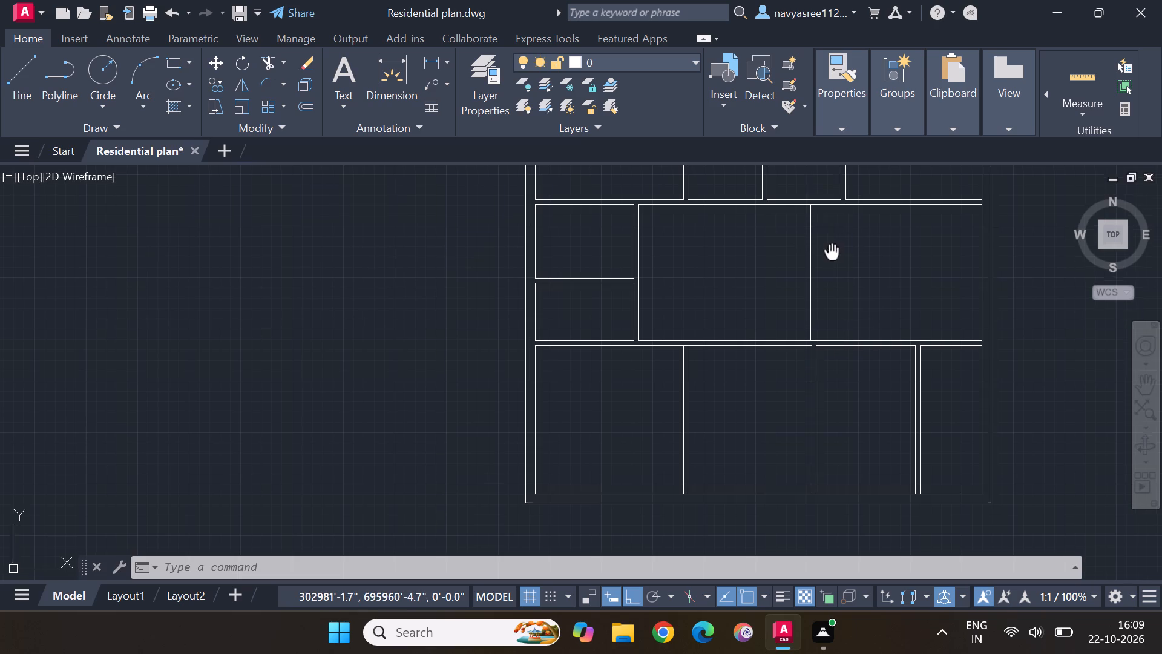
middle_drag(832, 254, 803, 378)
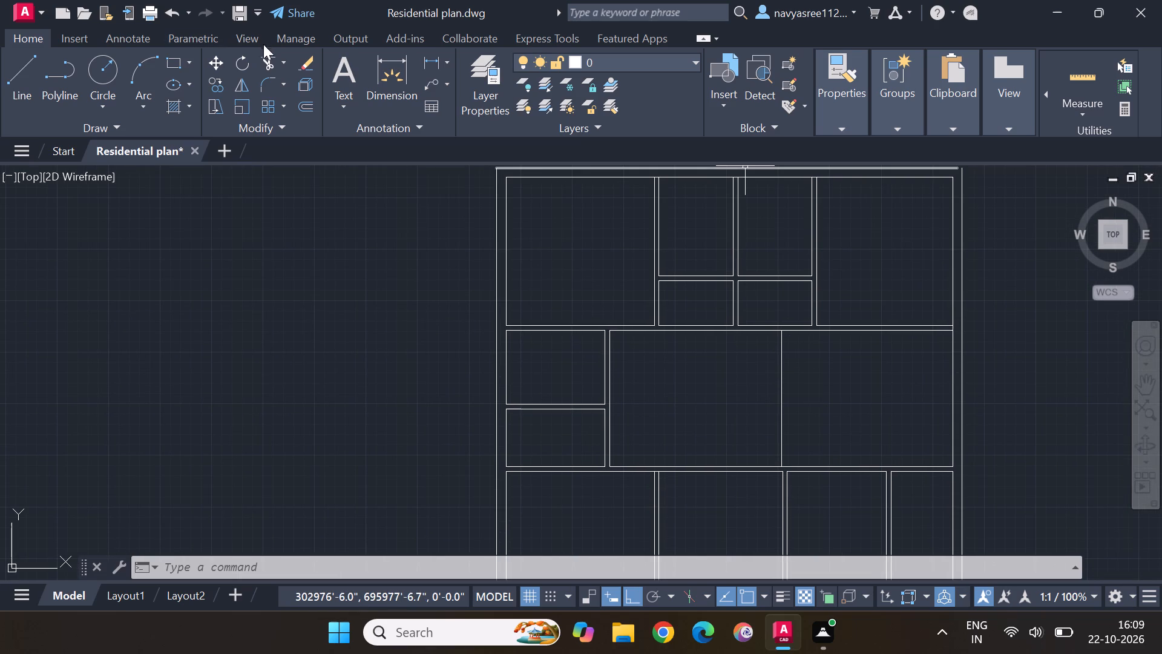
click(269, 62)
drag(845, 263, 867, 362)
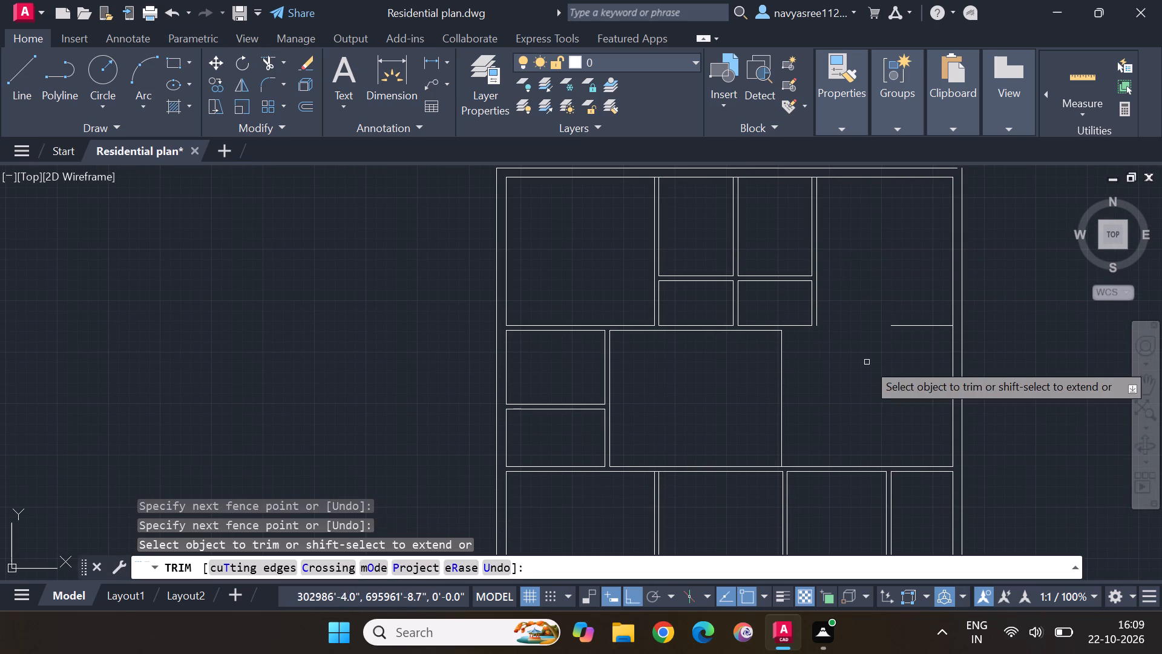
drag(794, 310, 877, 300)
drag(893, 292, 910, 333)
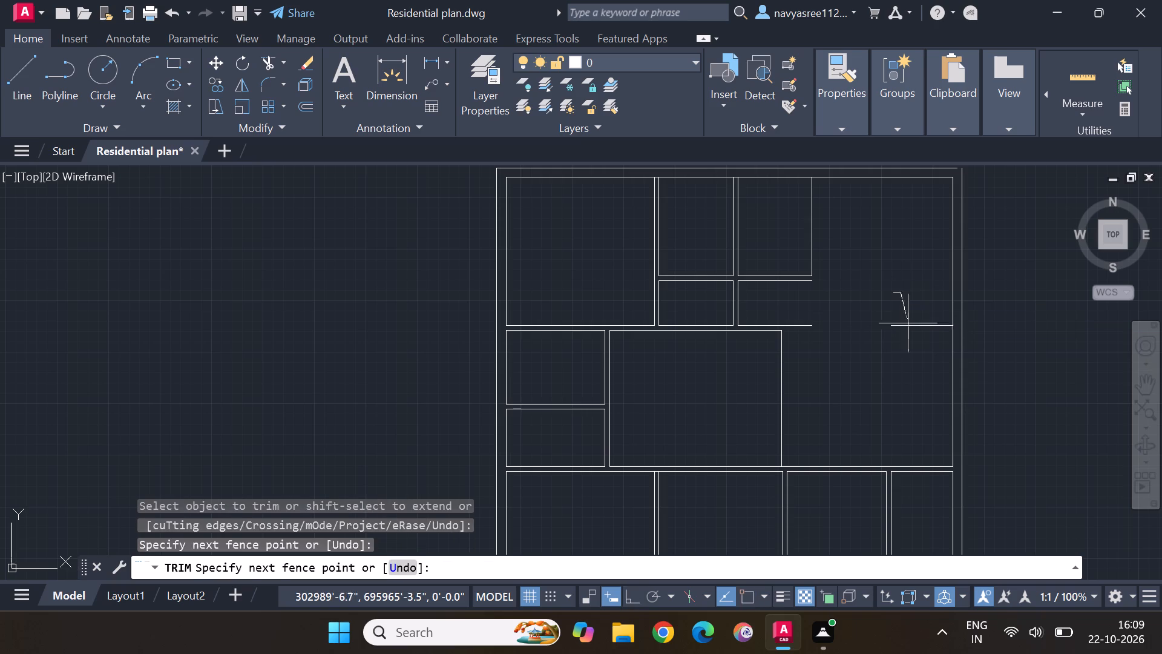
drag(910, 333, 913, 343)
Trim away the bottom, dividing and right-side wall lines of the two right-hand small upper-middle rooms.
drag(793, 309, 804, 346)
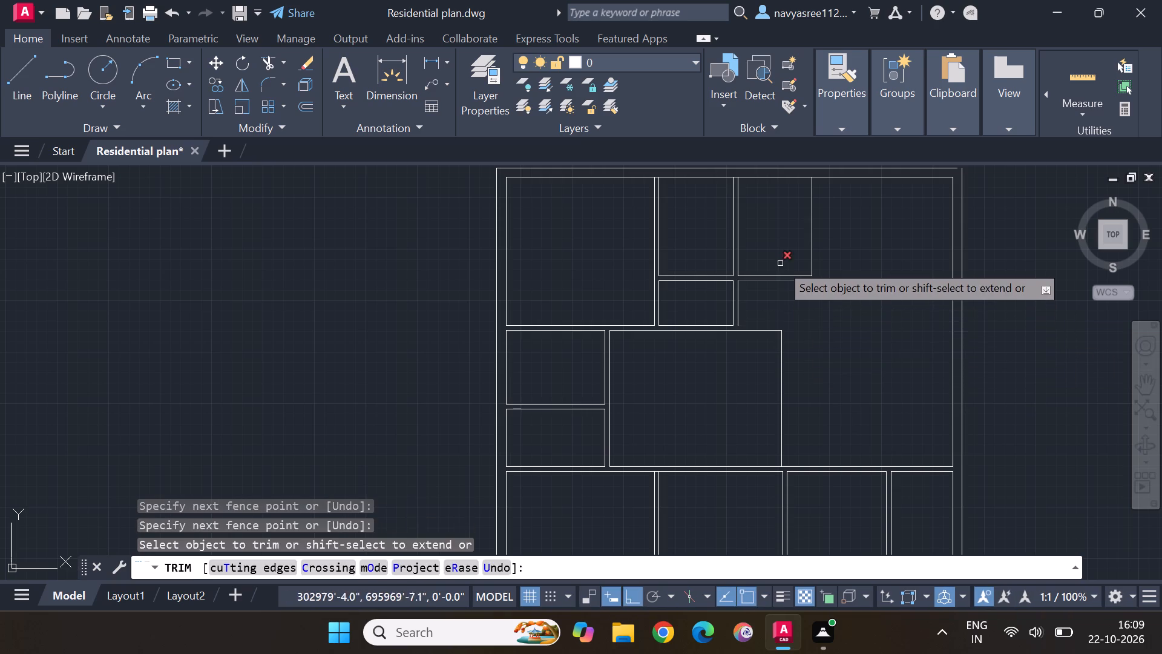
drag(782, 261, 794, 282)
drag(790, 240, 852, 231)
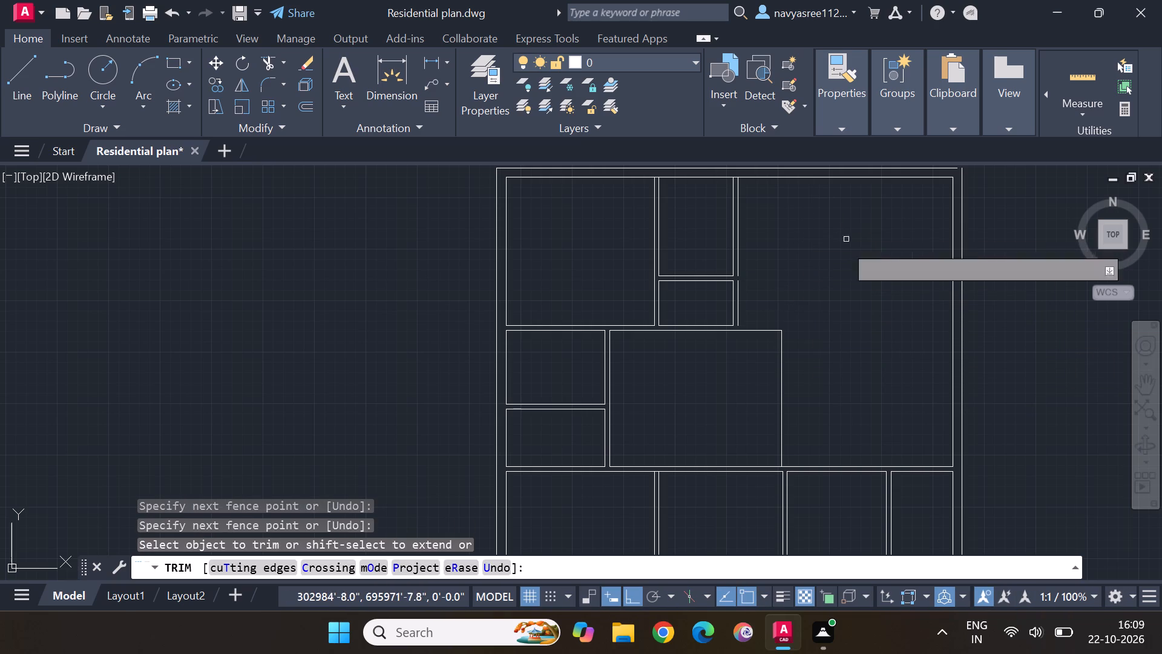
key(Escape)
key(Escape)
key(Escape)
key(Escape)
key(Escape)
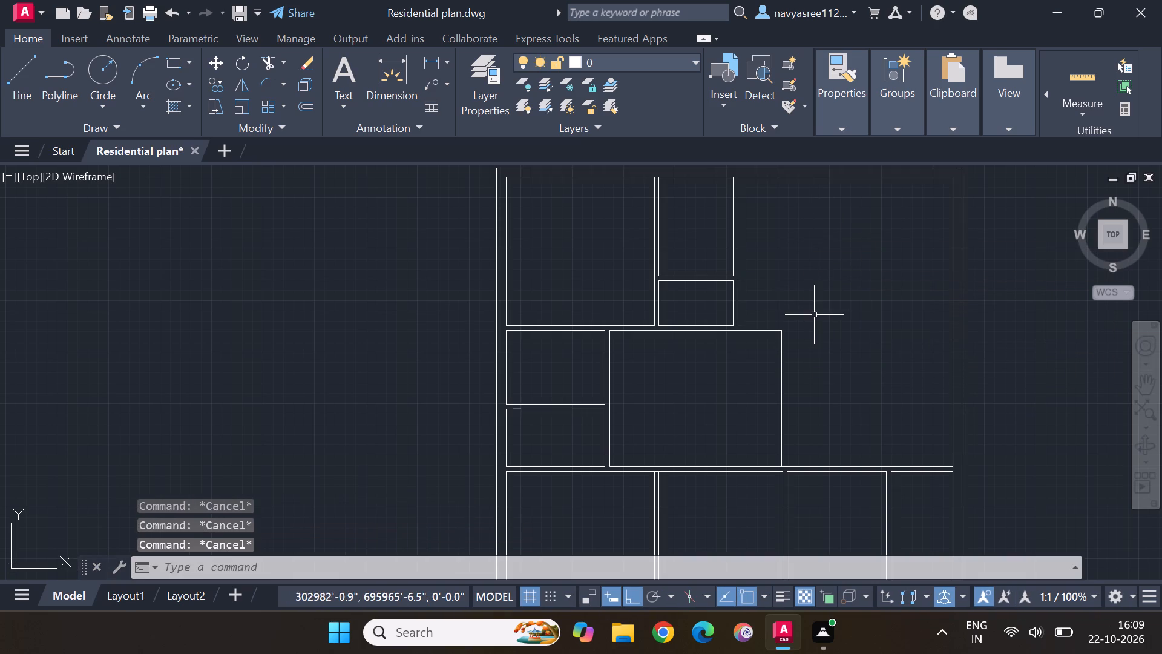
Trim away the central vertical line and the horizontal wall lines between the upper-left room and the central space.
click(264, 56)
drag(799, 327, 778, 371)
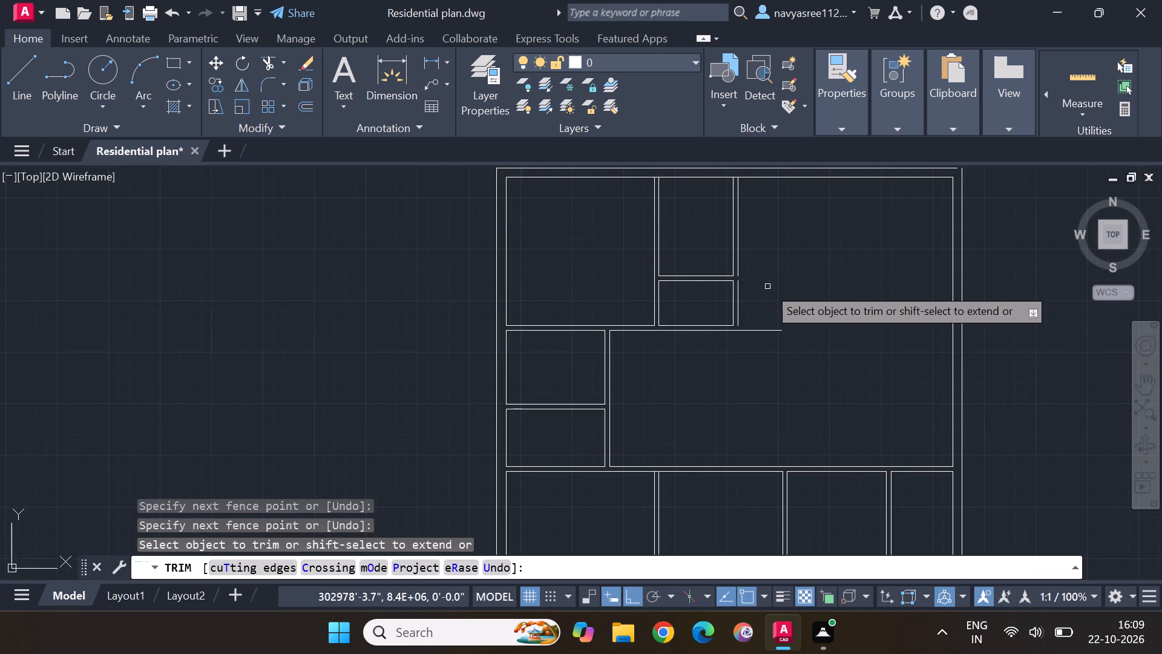
drag(767, 286, 780, 360)
drag(629, 298, 648, 345)
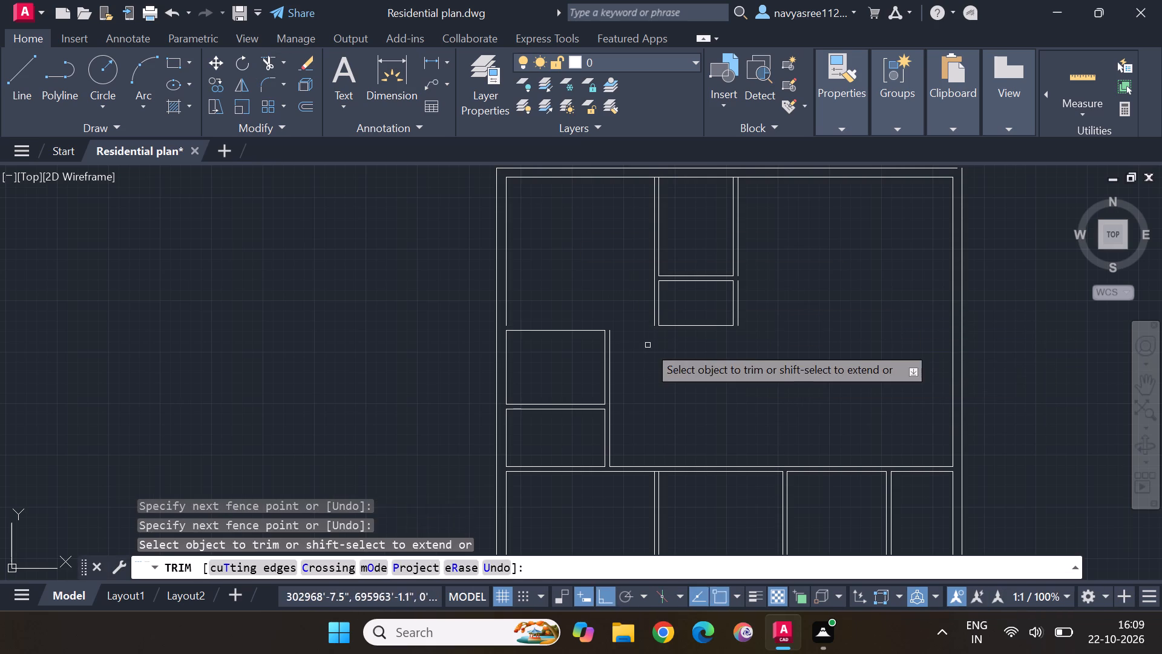
Trim away all remaining wall lines of the two stacked small upper-middle rooms.
drag(680, 312, 698, 359)
drag(639, 291, 756, 300)
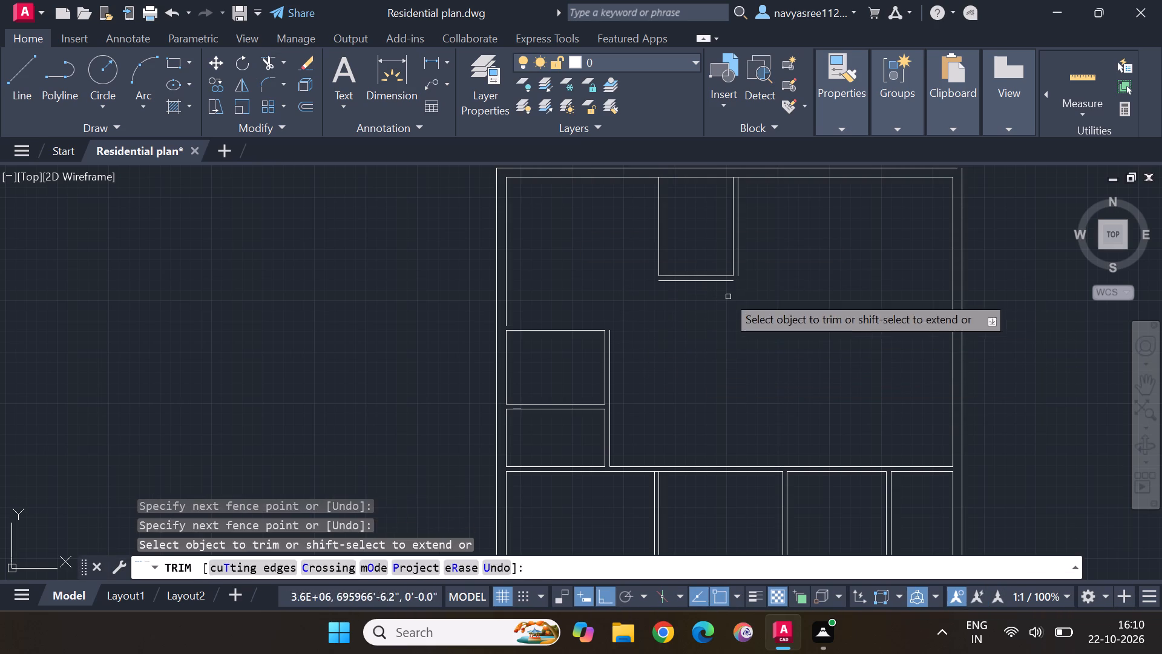
drag(701, 252, 708, 325)
drag(773, 238, 607, 246)
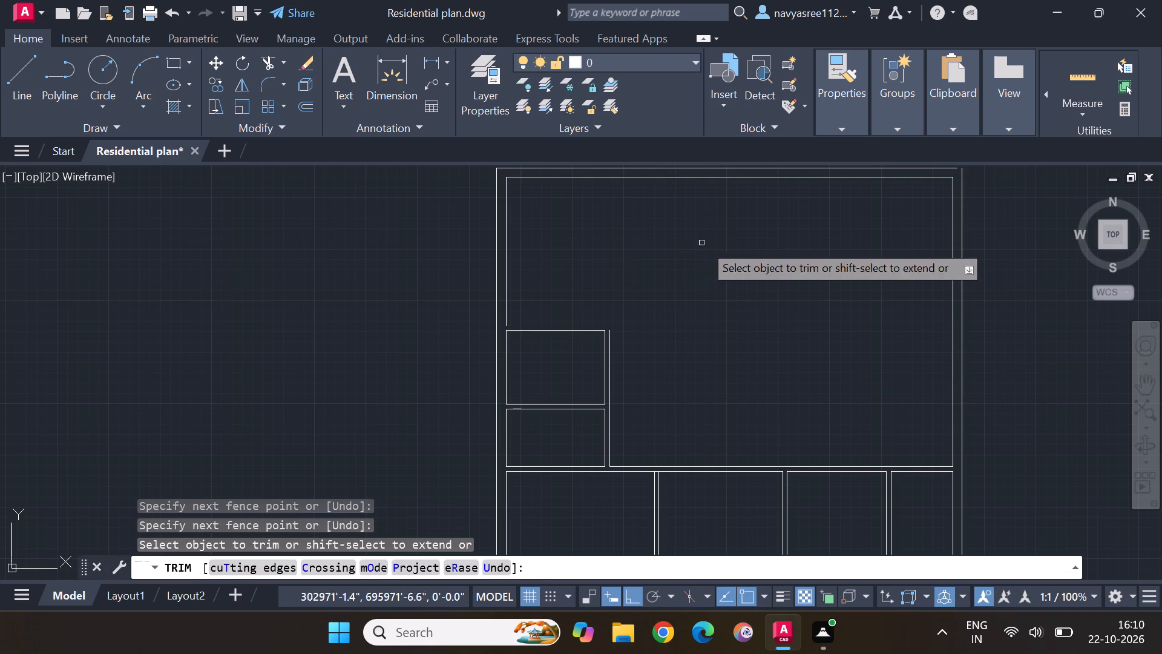
key(Escape)
key(Escape)
key(Escape)
key(Escape)
key(Escape)
key(Escape)
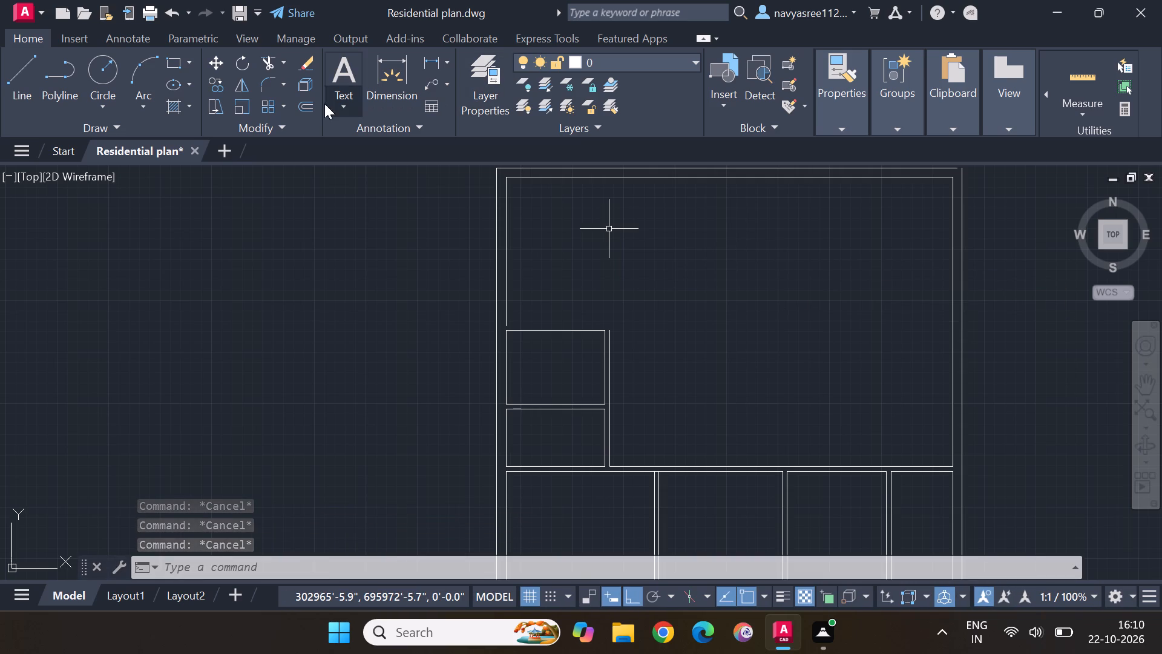
Offset the central space's bottom wall line upward by 11'.
click(302, 103)
key(Return)
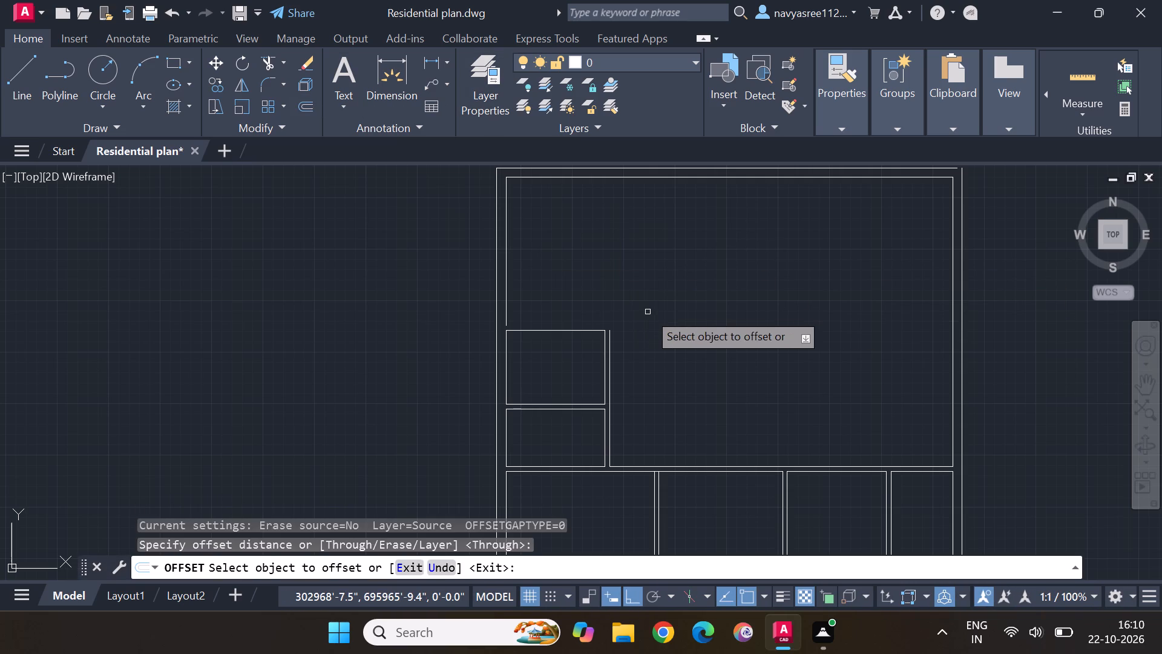
click(871, 464)
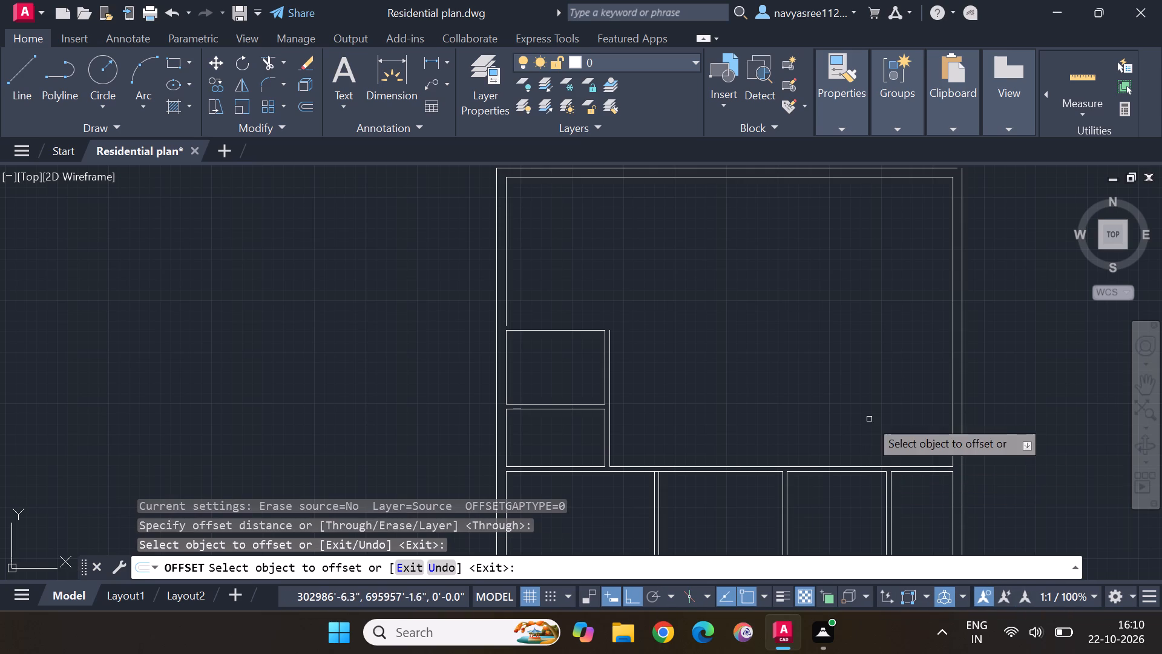
click(856, 466)
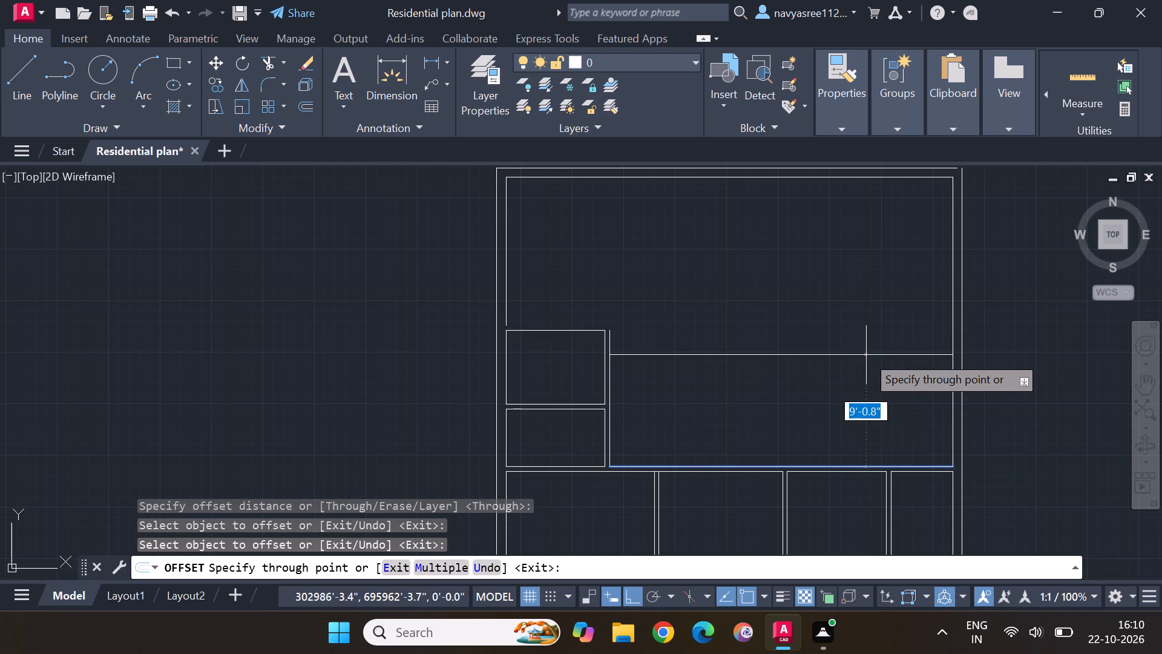
text(11)
key(apostrophe)
key(Return)
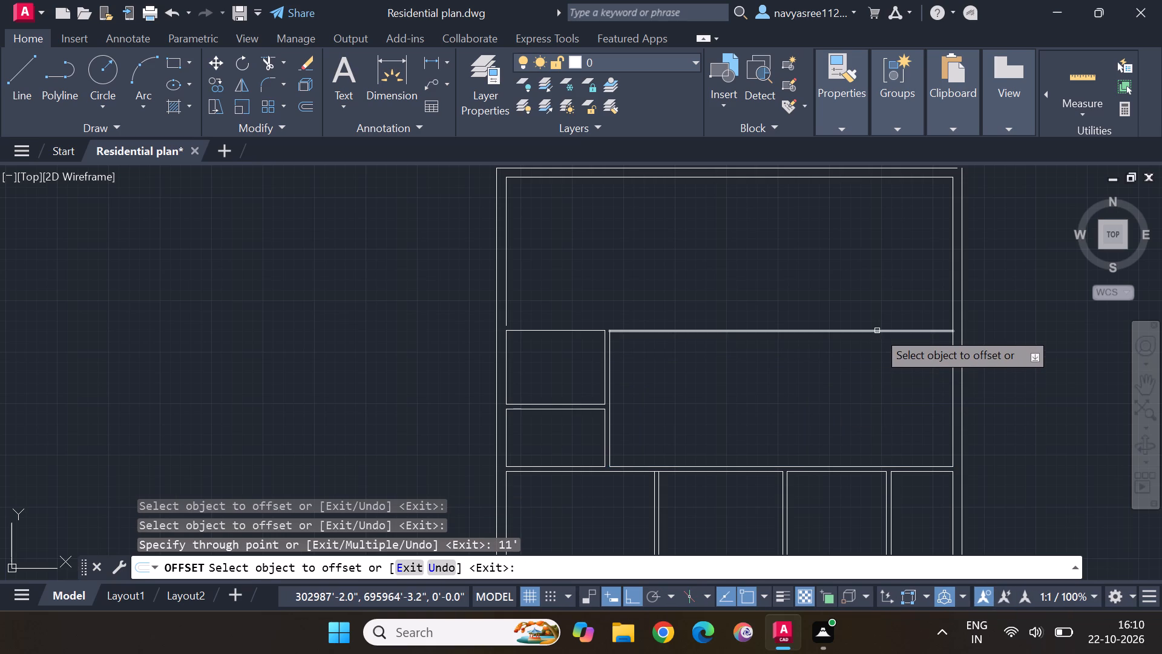
Offset the central space's new top wall line upward by 4.5" for the wall thickness.
click(877, 331)
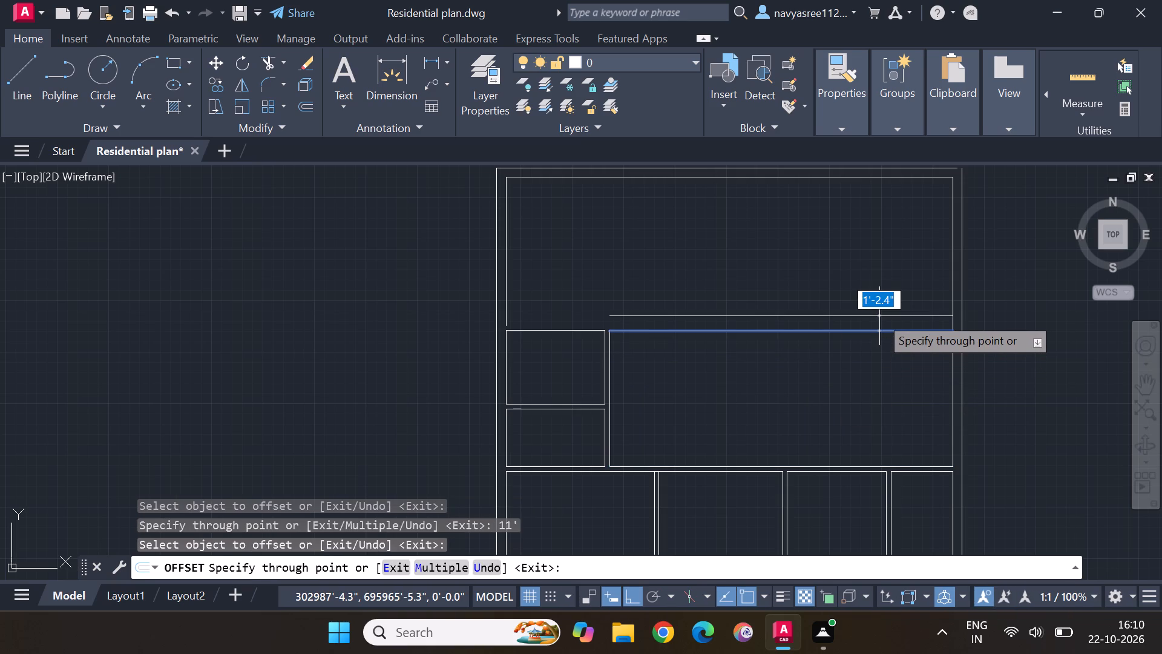
text(4.5)
key(shift+quotedbl)
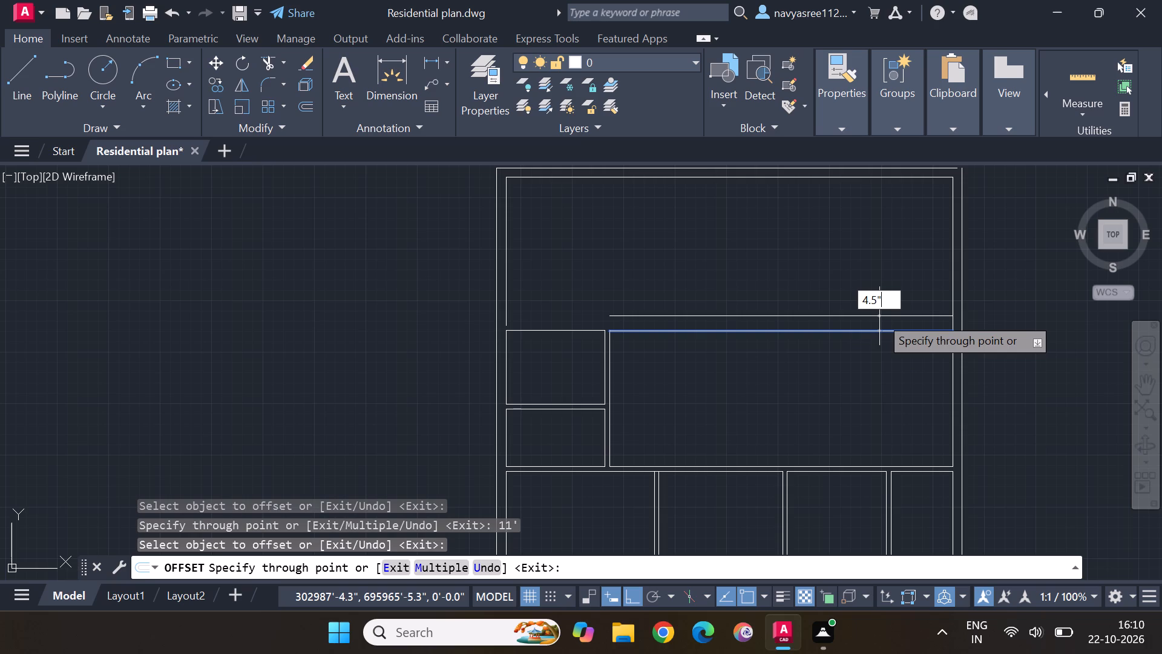
key(Return)
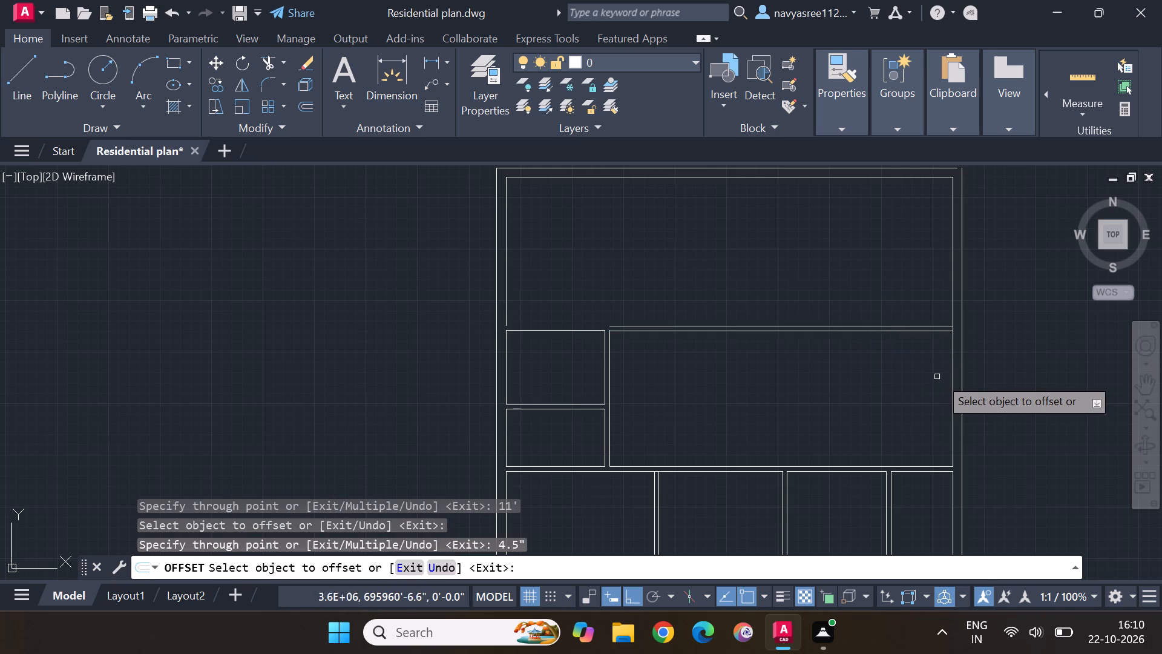
Offset the inner right exterior wall line leftward by 13'10" to divide the central space.
click(953, 371)
key(1)
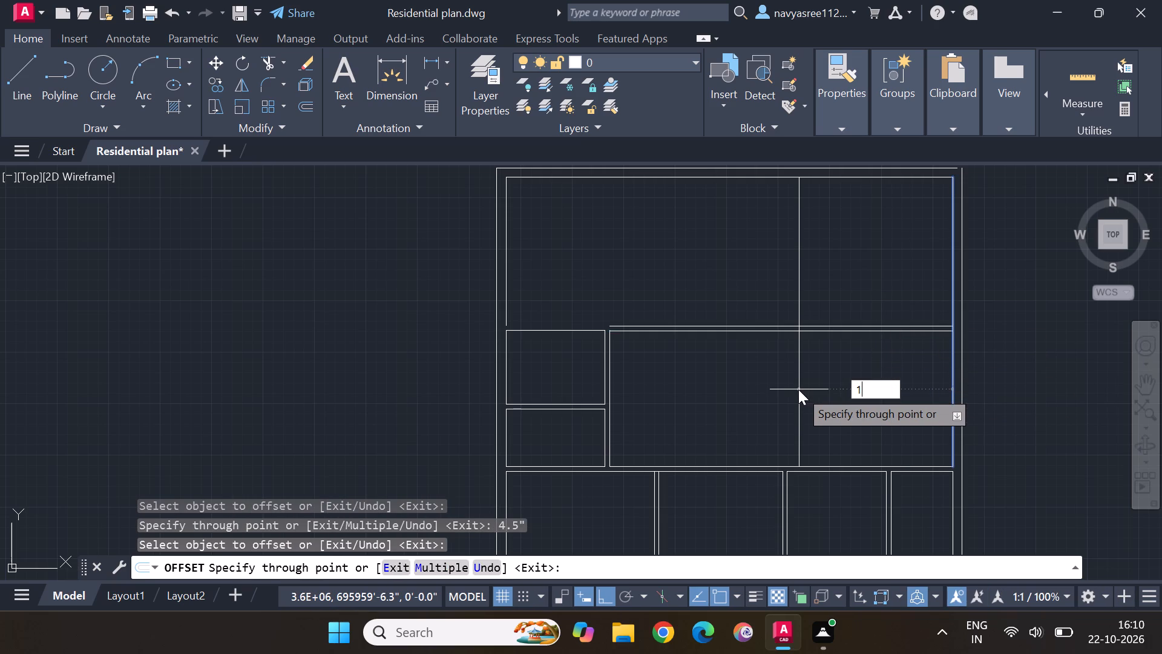
key(3)
key(apostrophe)
text(10)
key(shift+quotedbl)
key(Return)
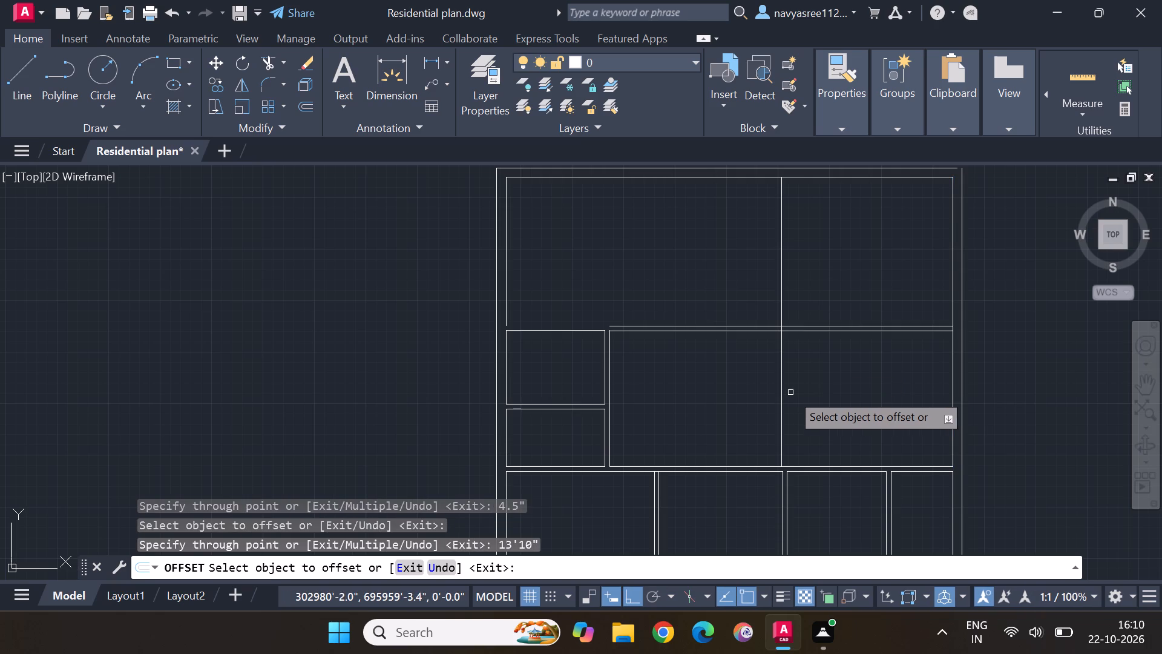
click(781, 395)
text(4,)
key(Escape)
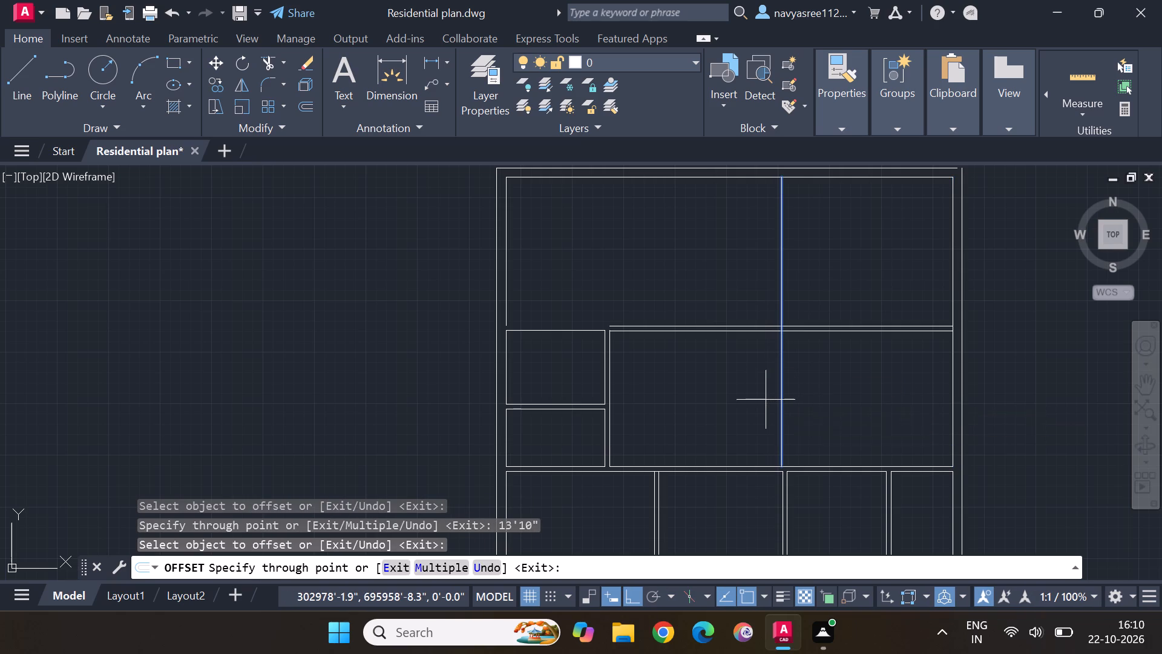
Offset the vertical dividing line of the central space leftward by 4.5" for the wall thickness.
click(298, 111)
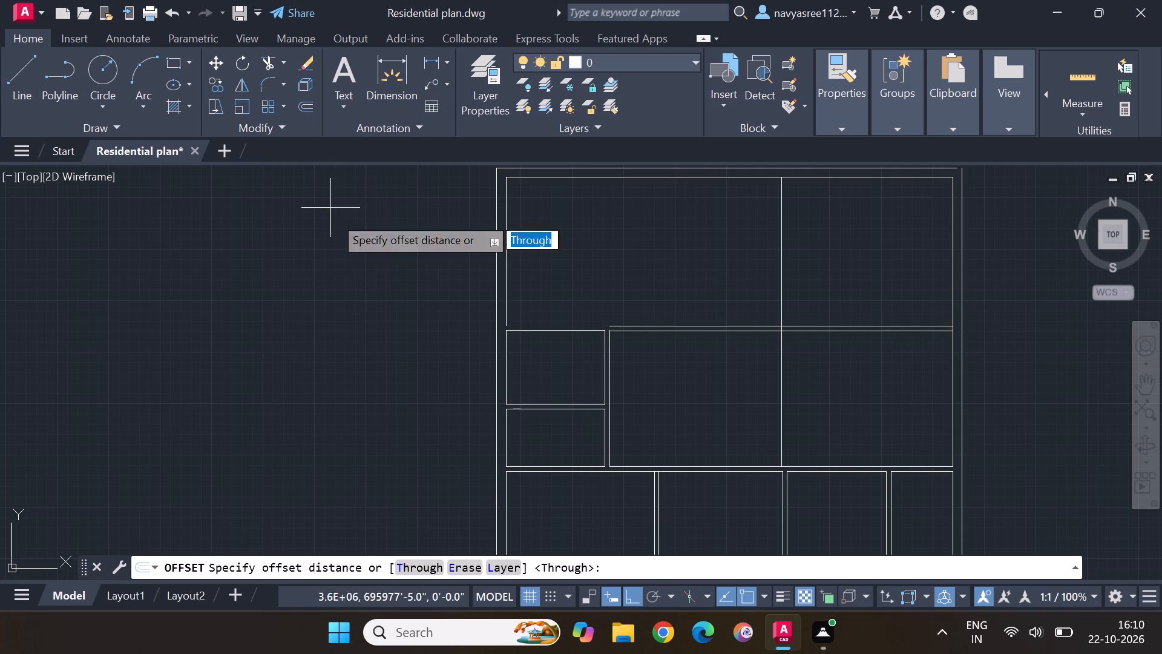
key(Return)
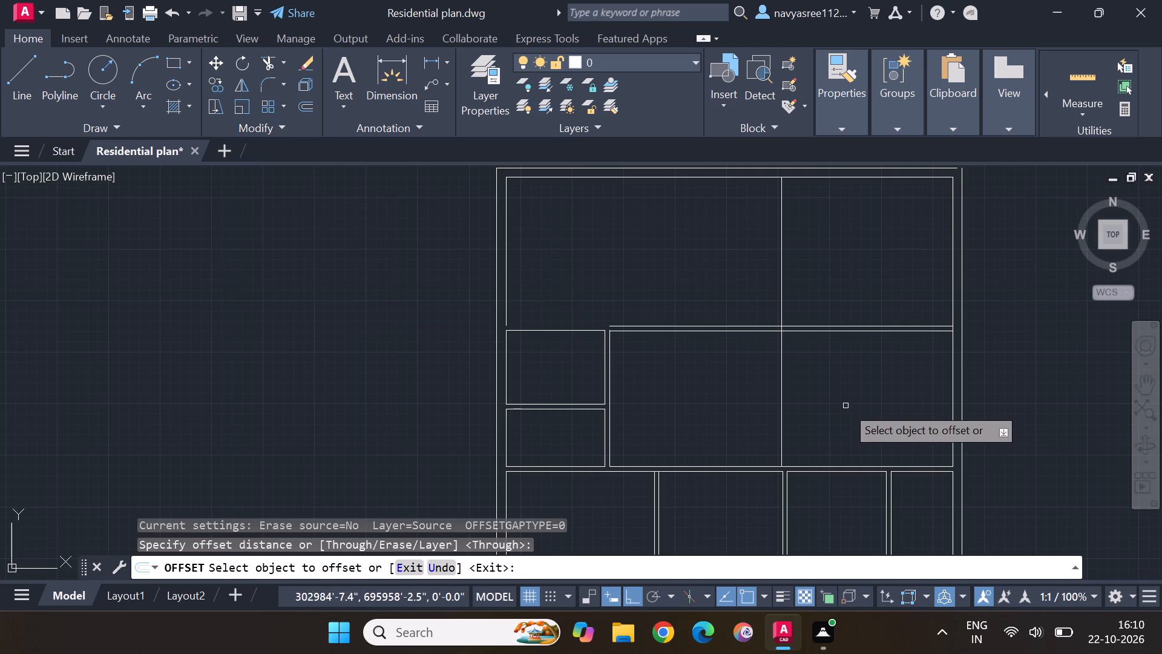
click(781, 406)
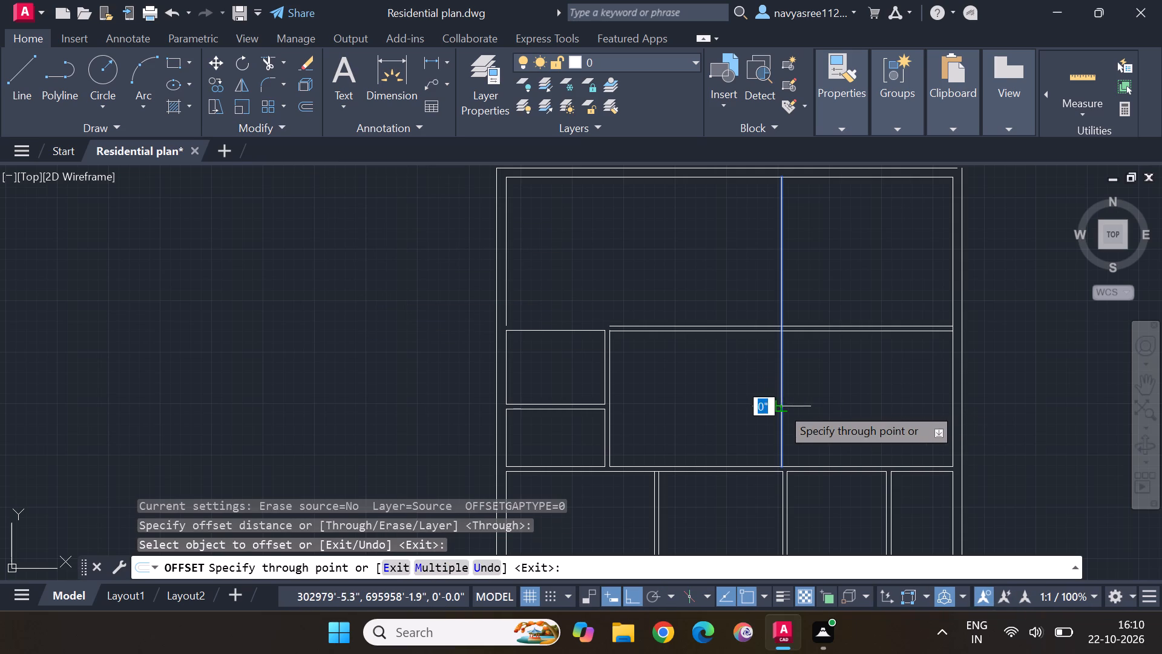
text(4.5)
key(shift+quotedbl)
key(Return)
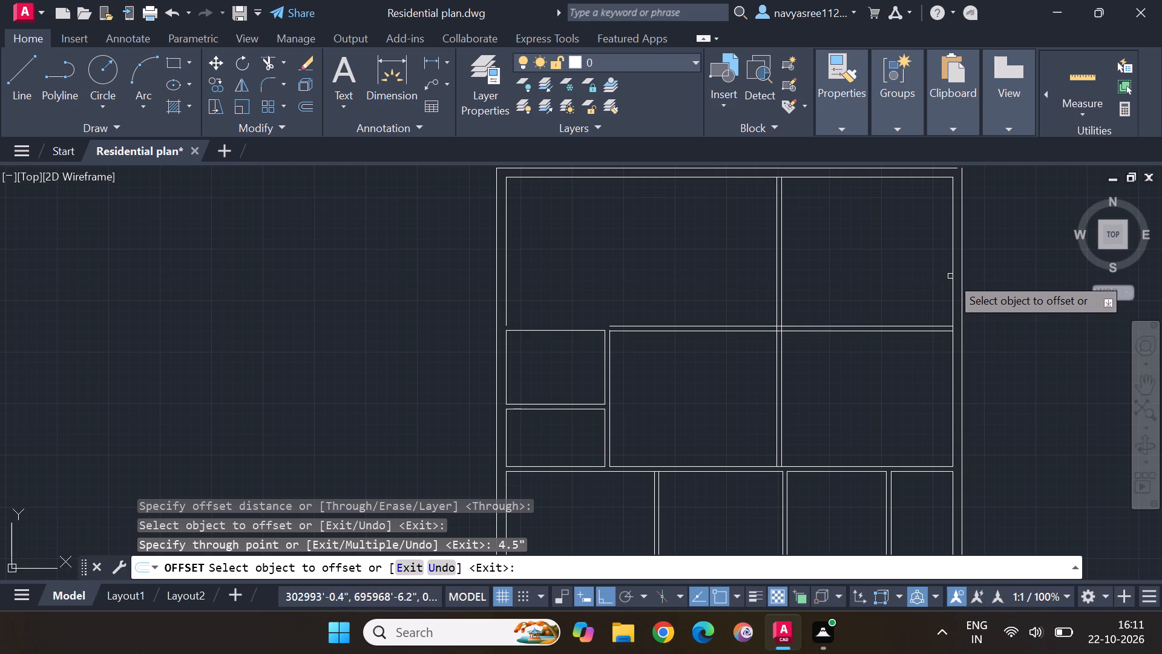
Trim away both lines of the vertical dividing wall above the central space's top wall.
click(263, 58)
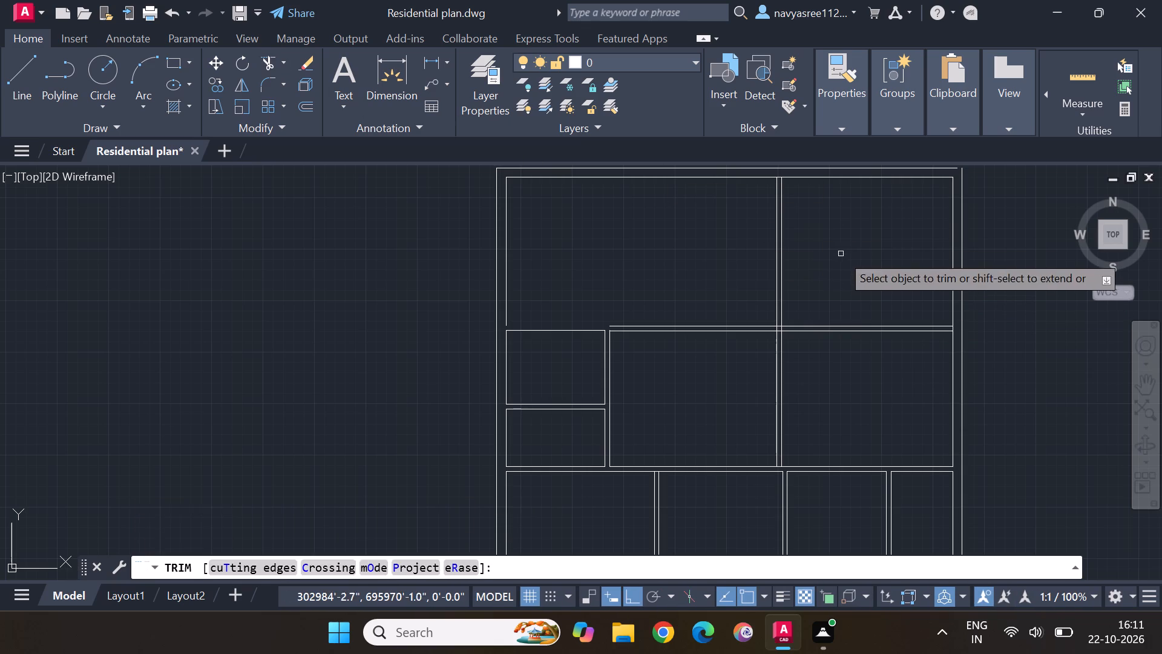
drag(841, 254, 725, 269)
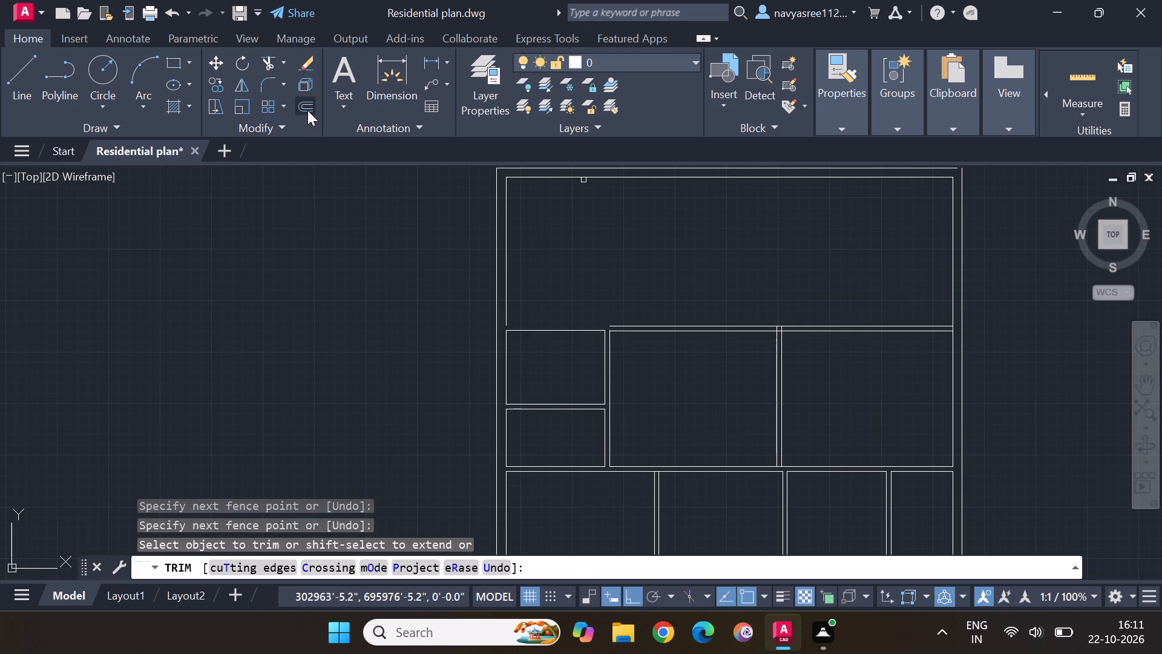
Offset the inner right exterior wall line leftward by 11' for the upper-right room.
click(307, 110)
key(Return)
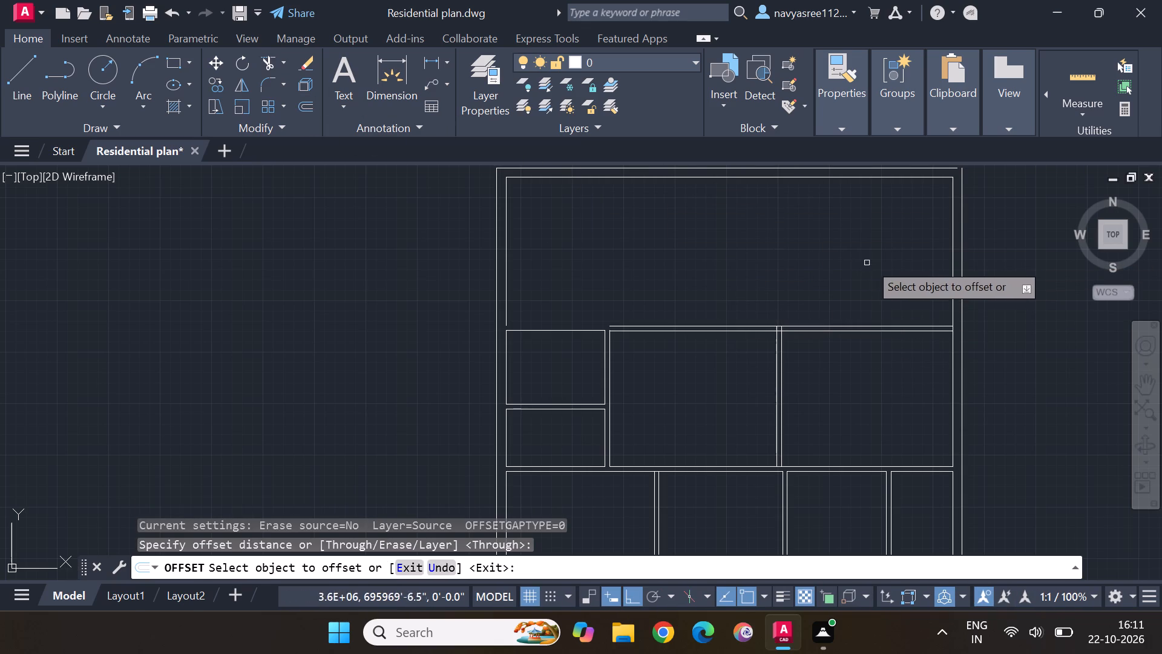
click(953, 237)
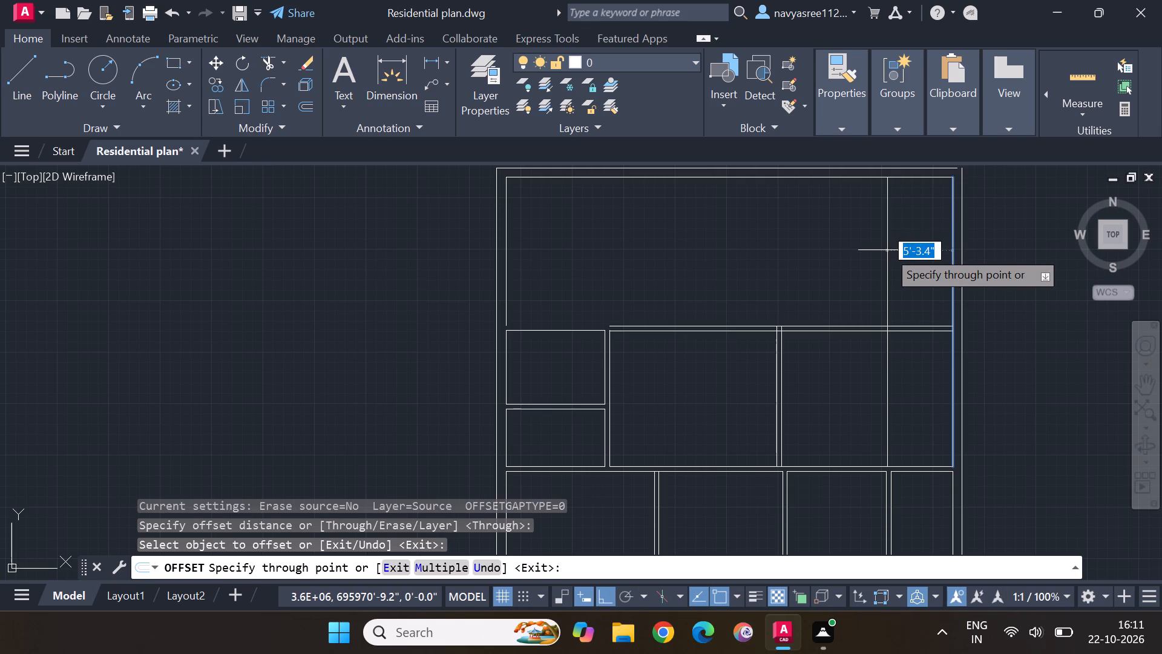
key(1)
key(1)
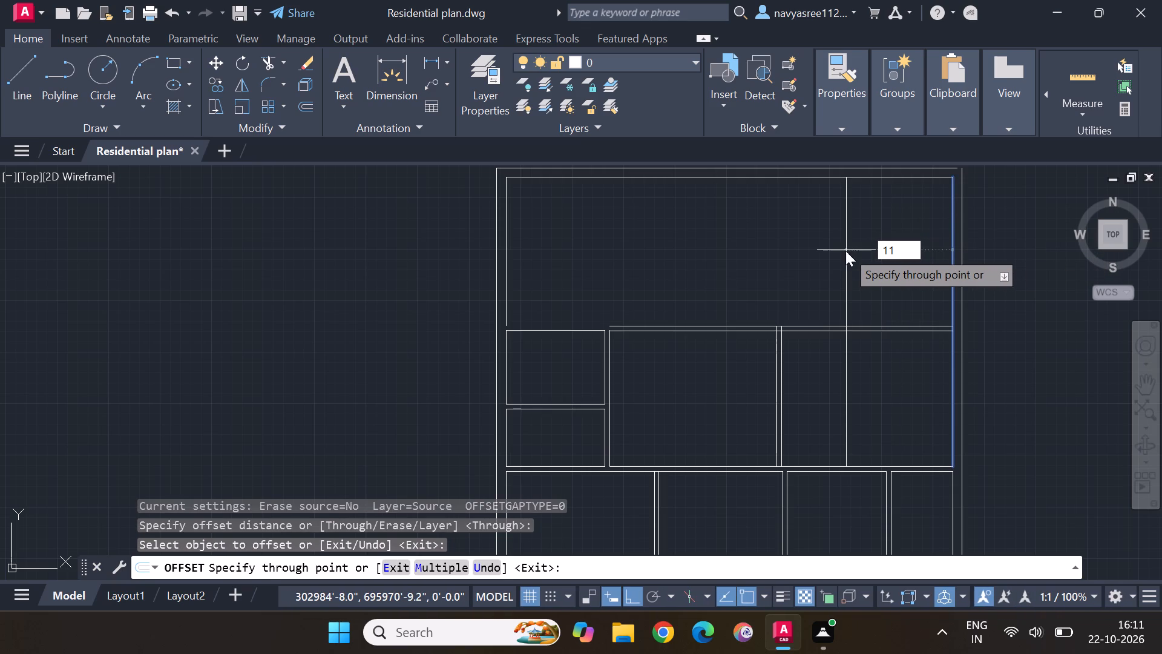
key(apostrophe)
key(Return)
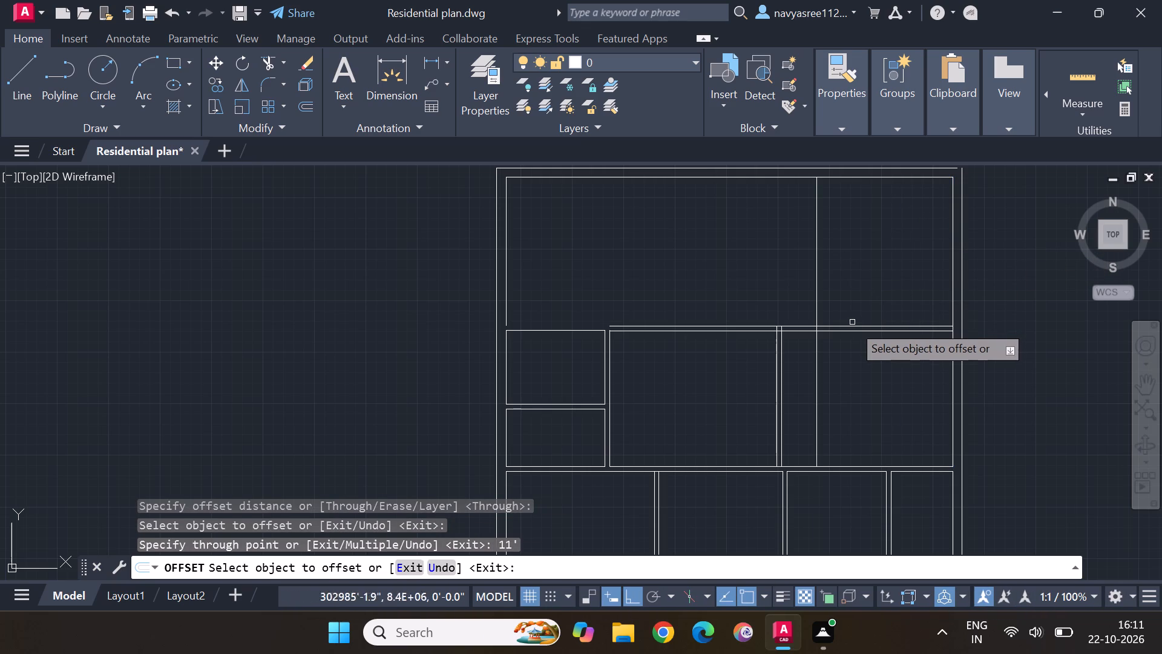
Offset the upper line of the central space's top wall upward by 12'.
click(857, 326)
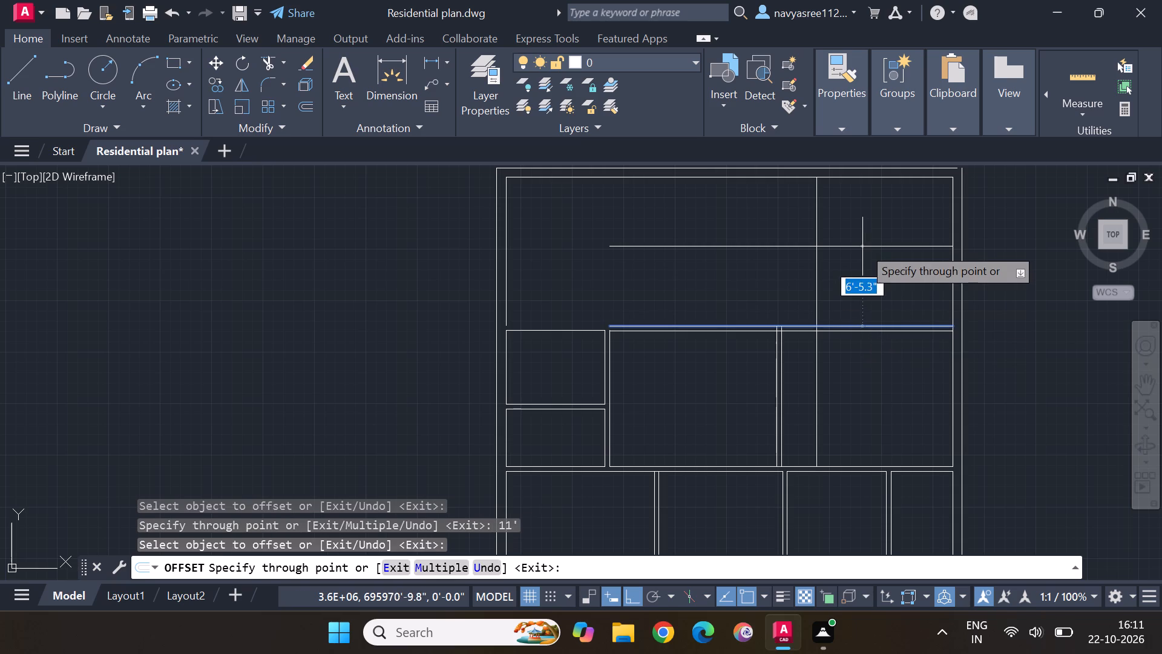
text(12)
key(apostrophe)
key(Return)
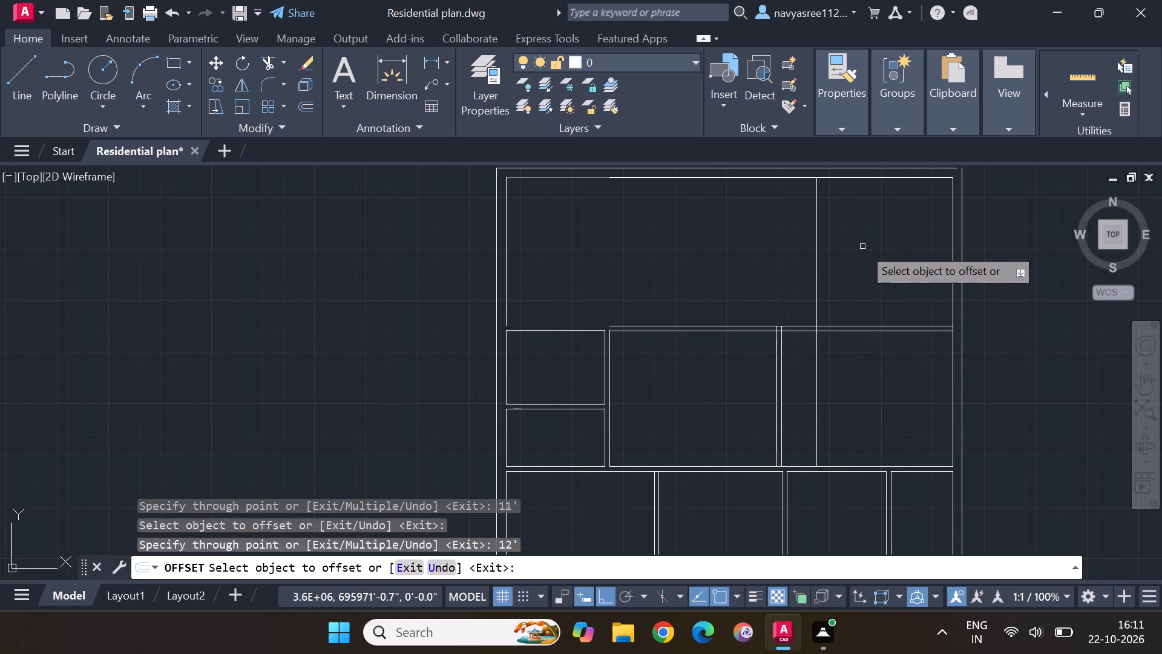
Trim away the plan's old inner and outer top wall lines, keeping the new line offset 12' above the central space's wall.
scroll(884, 169, up, 3)
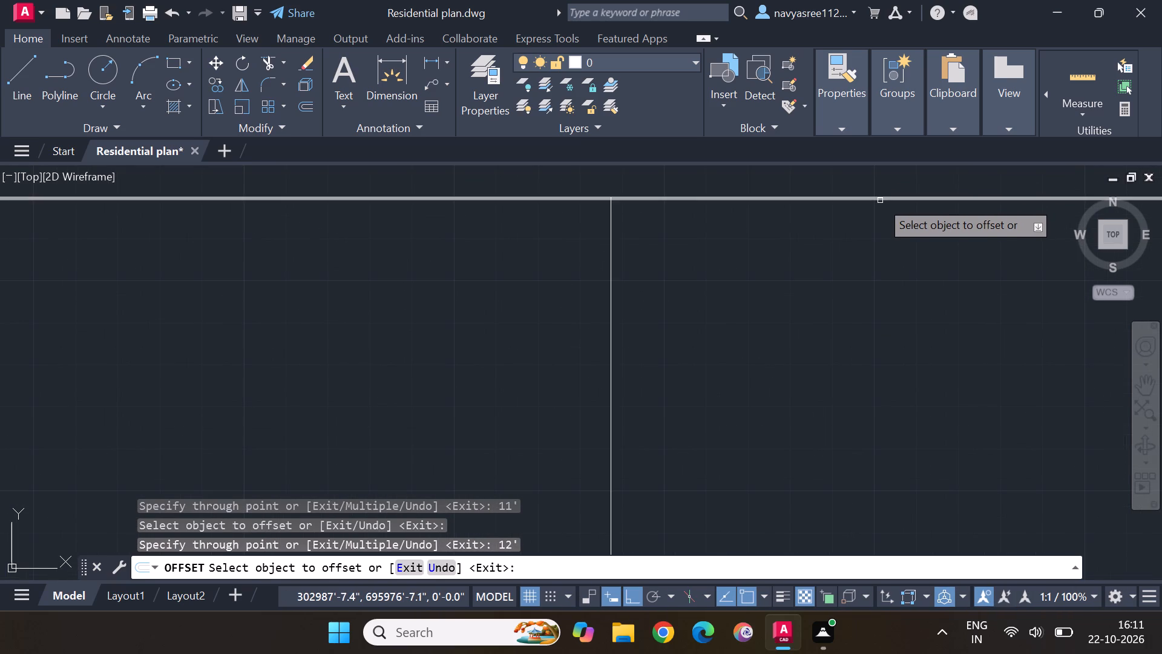
scroll(868, 222, down, 2)
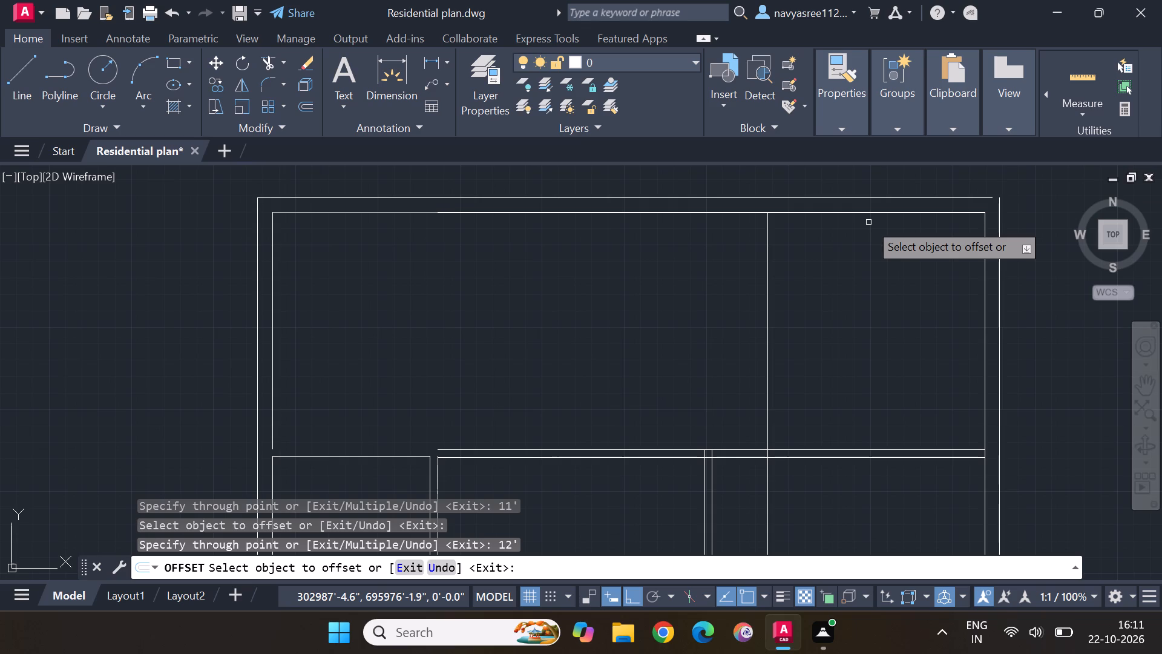
scroll(868, 217, up, 5)
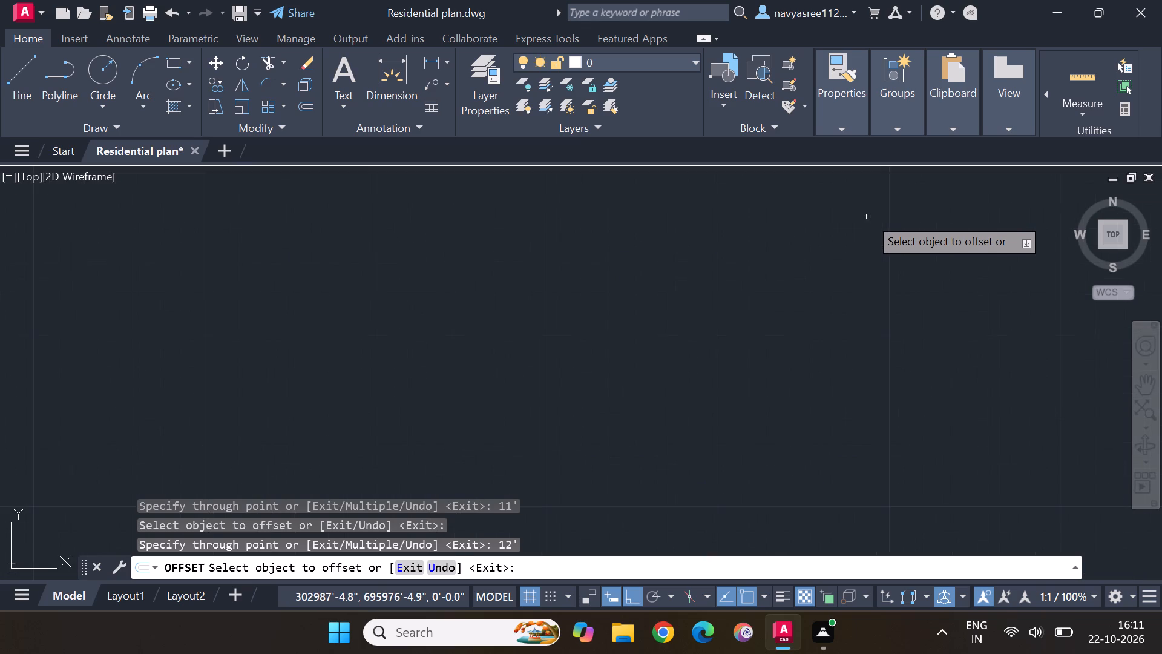
middle_drag(861, 219, 863, 389)
scroll(859, 371, up, 2)
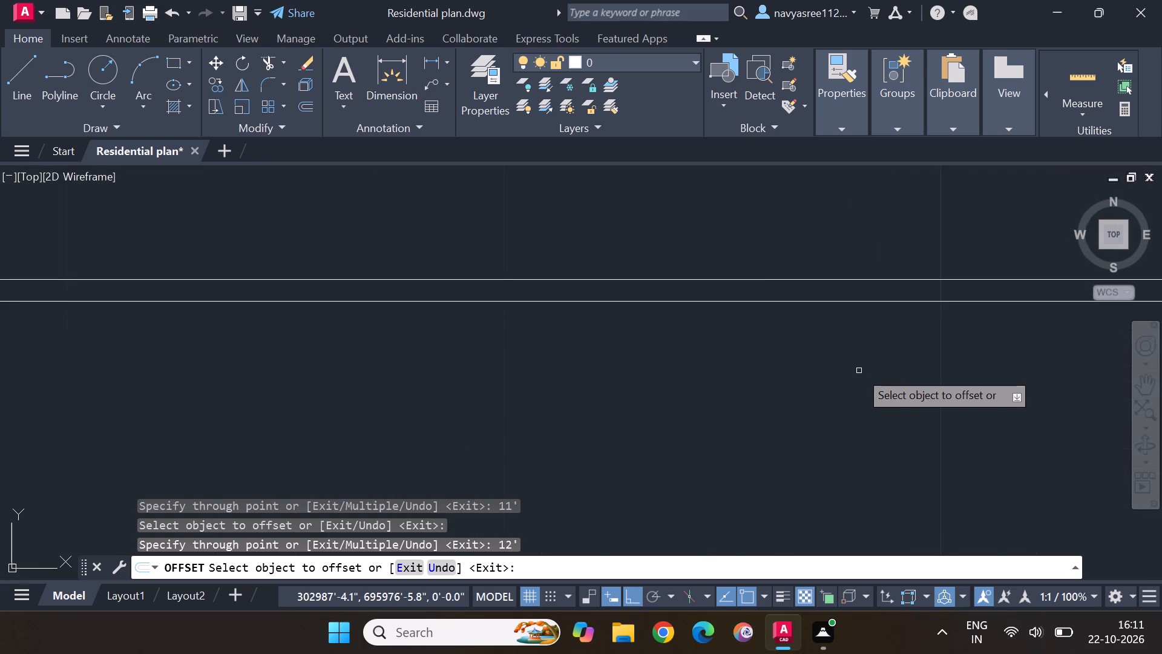
key(Escape)
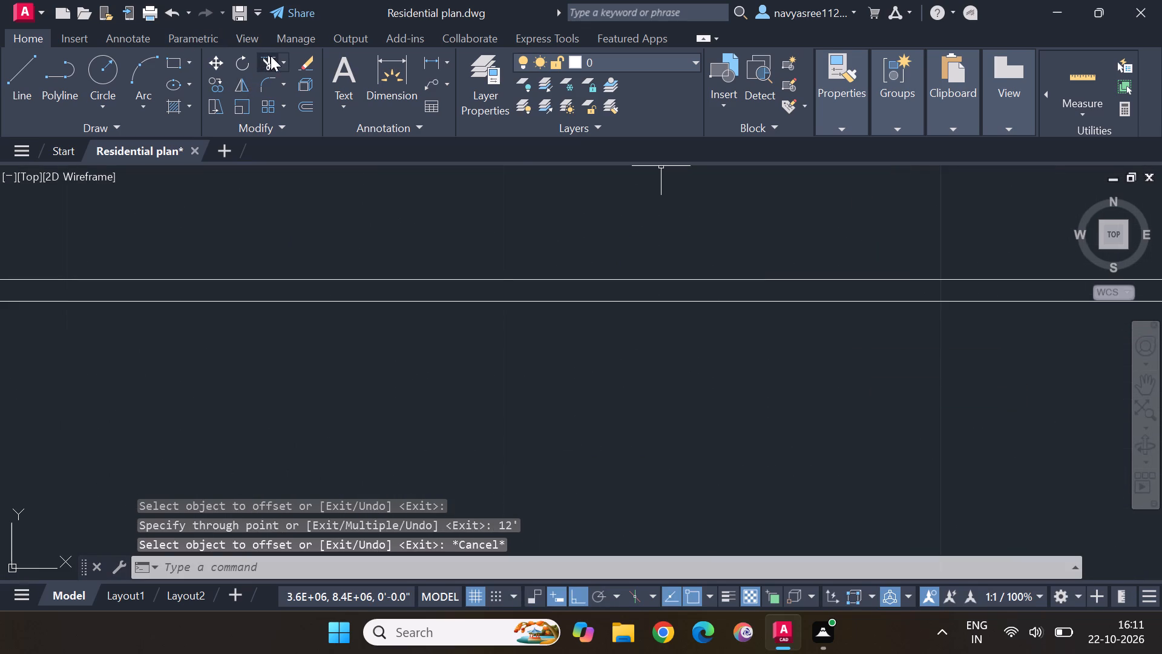
click(271, 56)
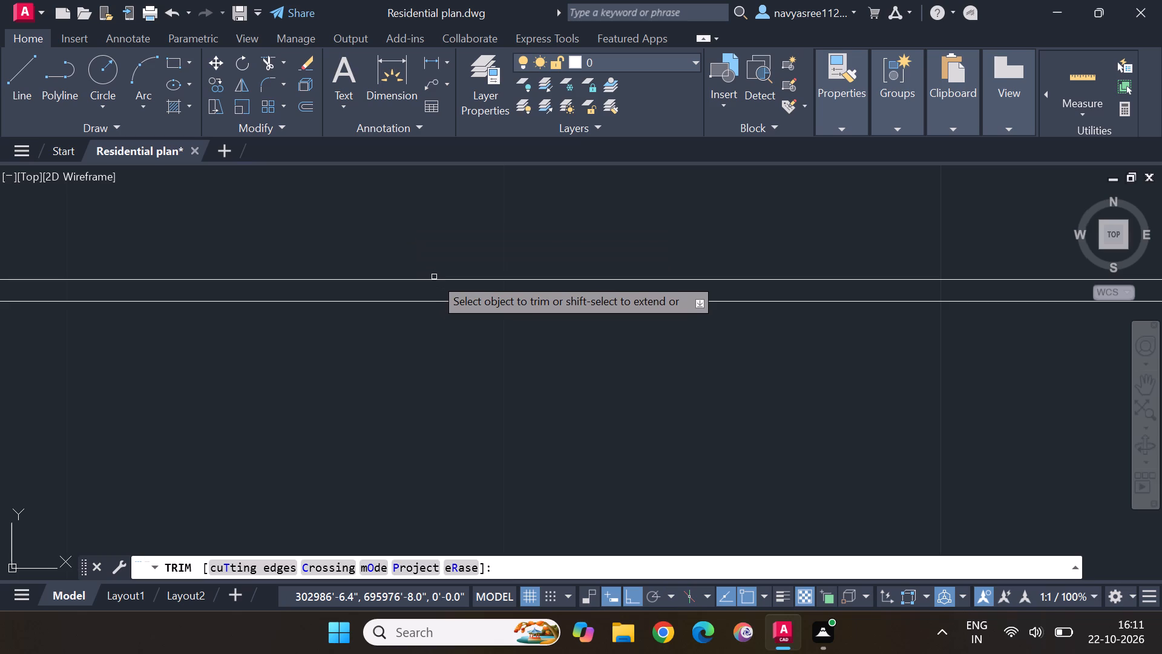
click(434, 277)
scroll(449, 266, down, 6)
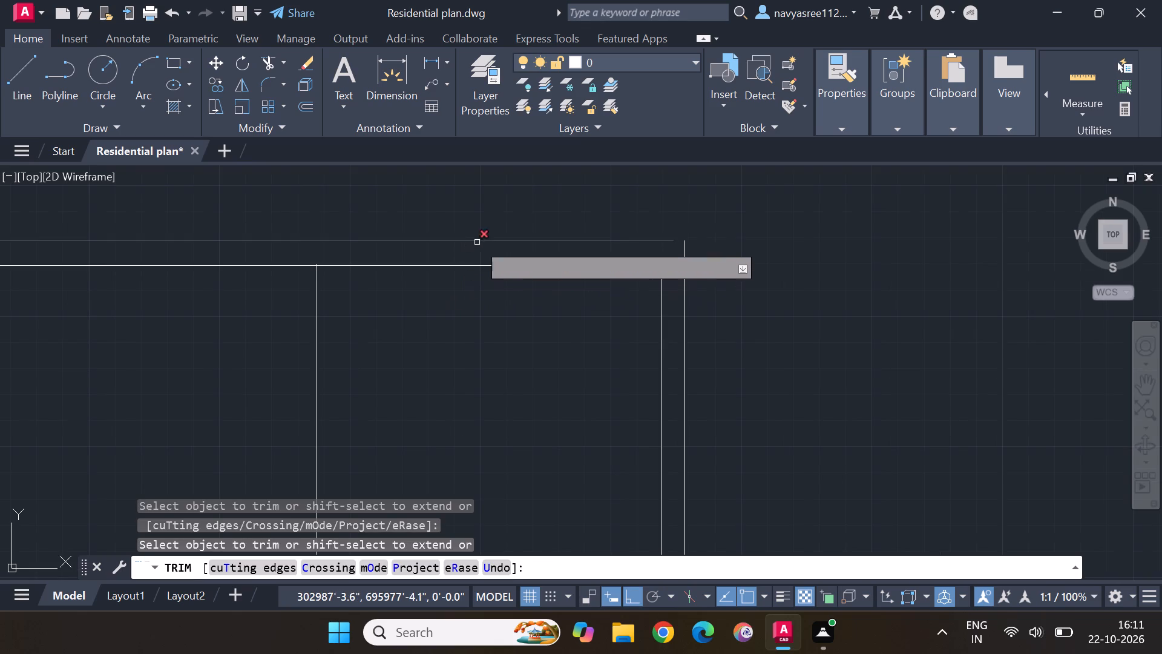
click(488, 237)
click(491, 242)
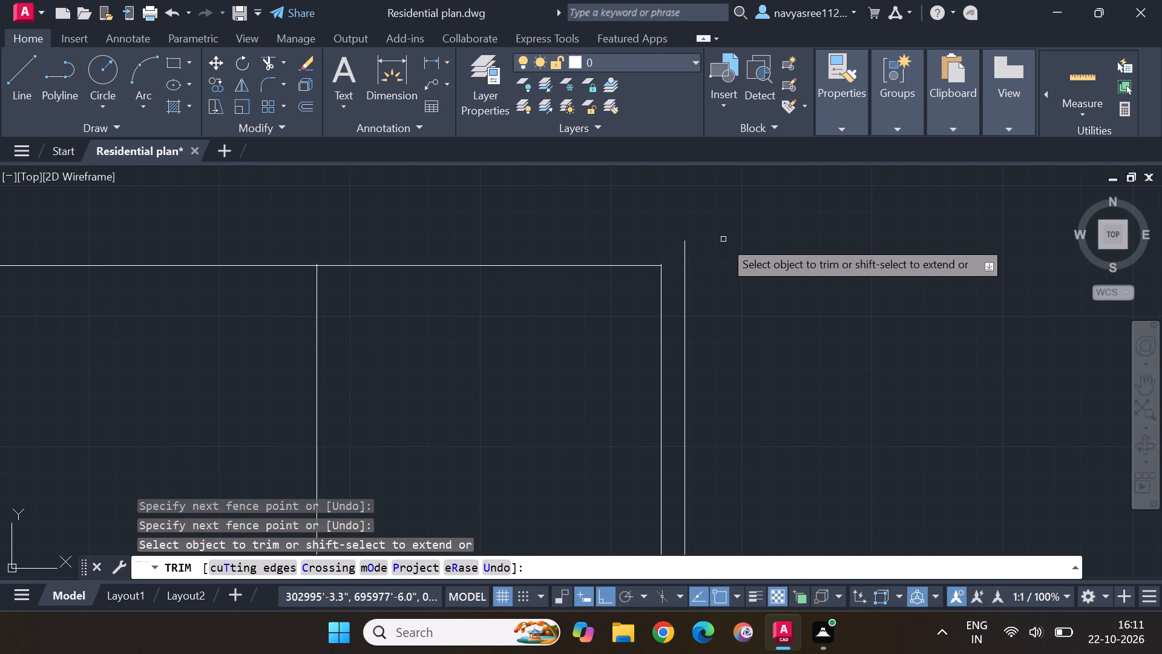
scroll(718, 243, down, 1)
middle_drag(545, 311, 711, 256)
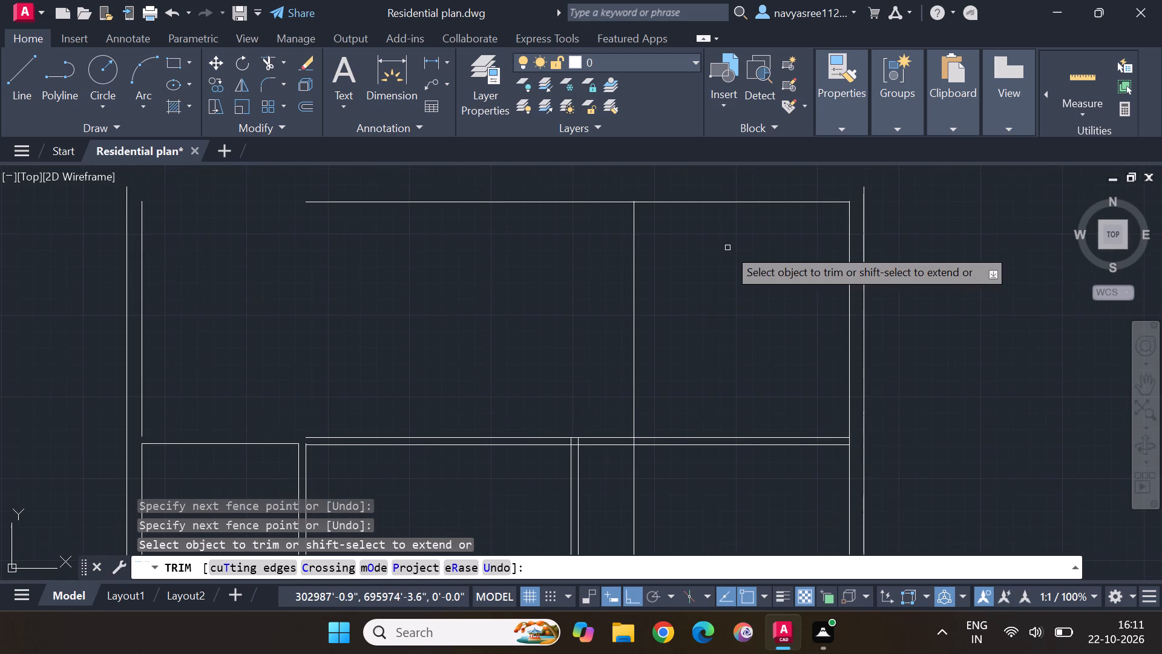
key(Escape)
key(Escape)
key(Escape)
Trim away the inner left exterior wall line above the two small left-hand rooms.
scroll(502, 291, down, 1)
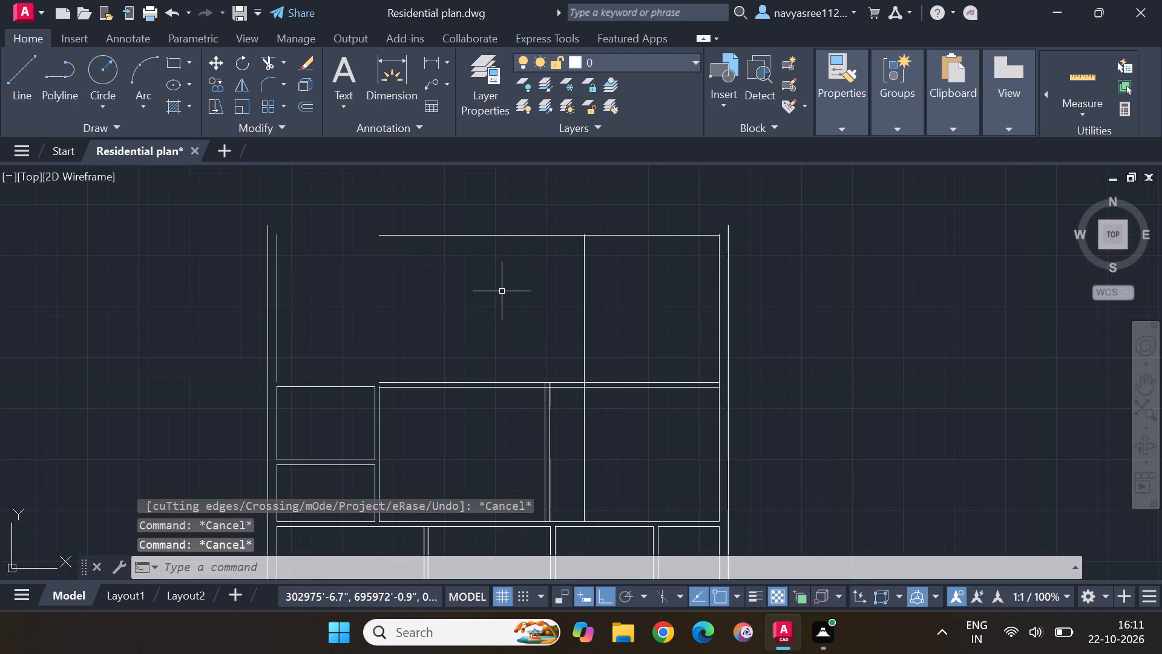
click(267, 64)
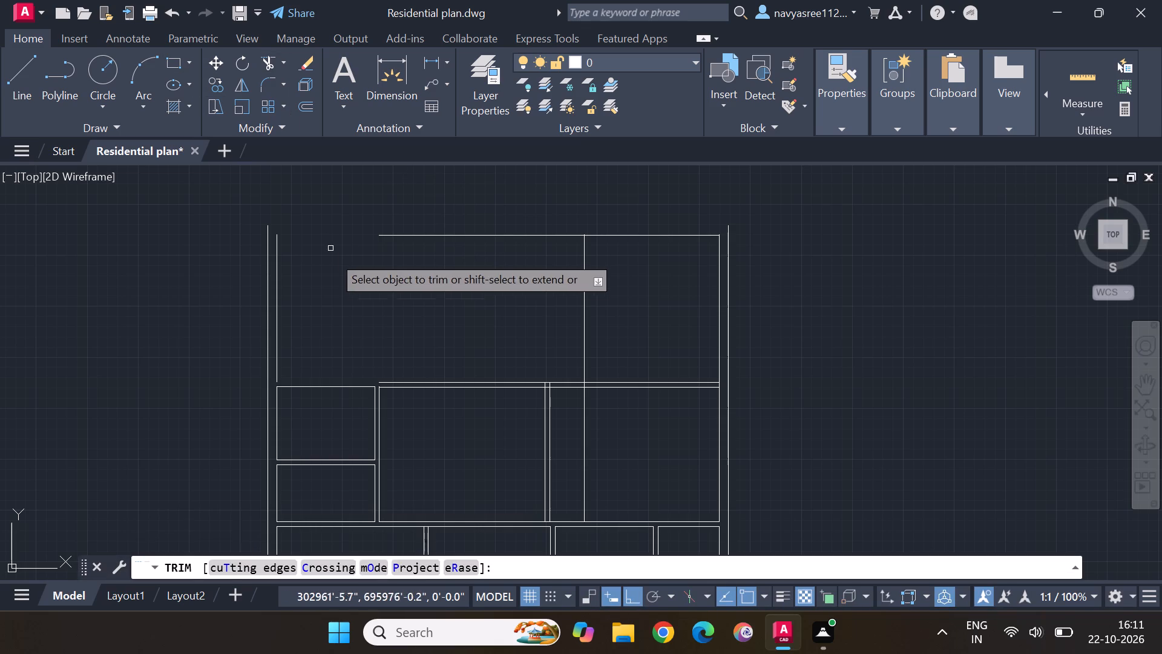
drag(335, 263, 277, 312)
click(276, 313)
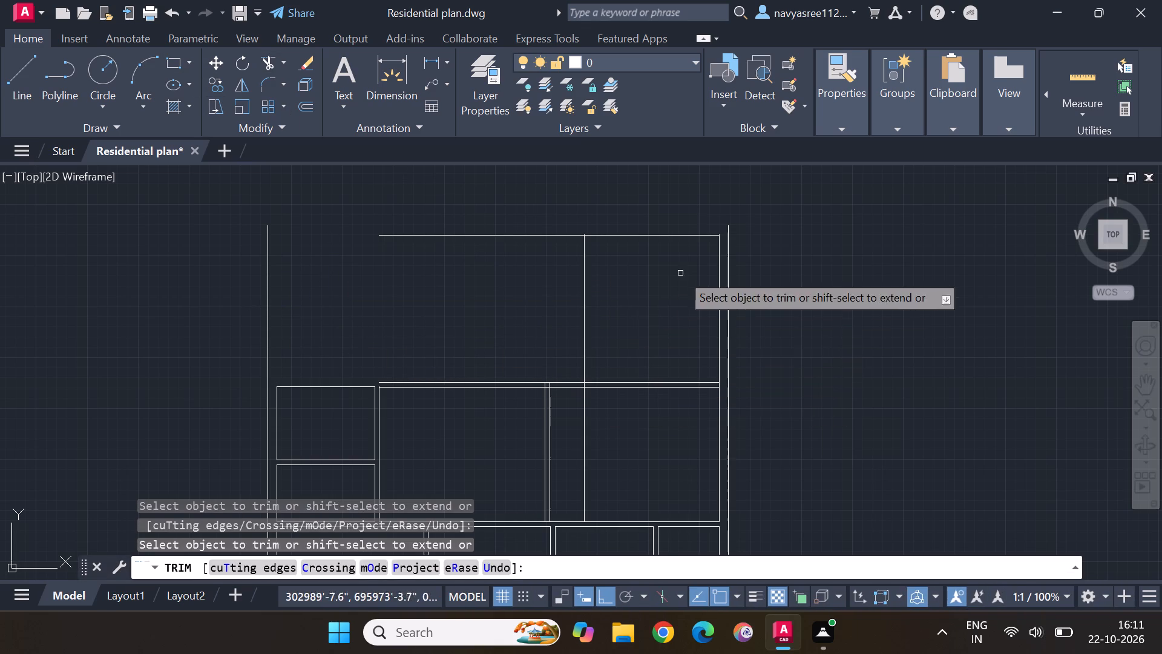
key(Escape)
key(Escape)
key(Escape)
key(Escape)
key(Escape)
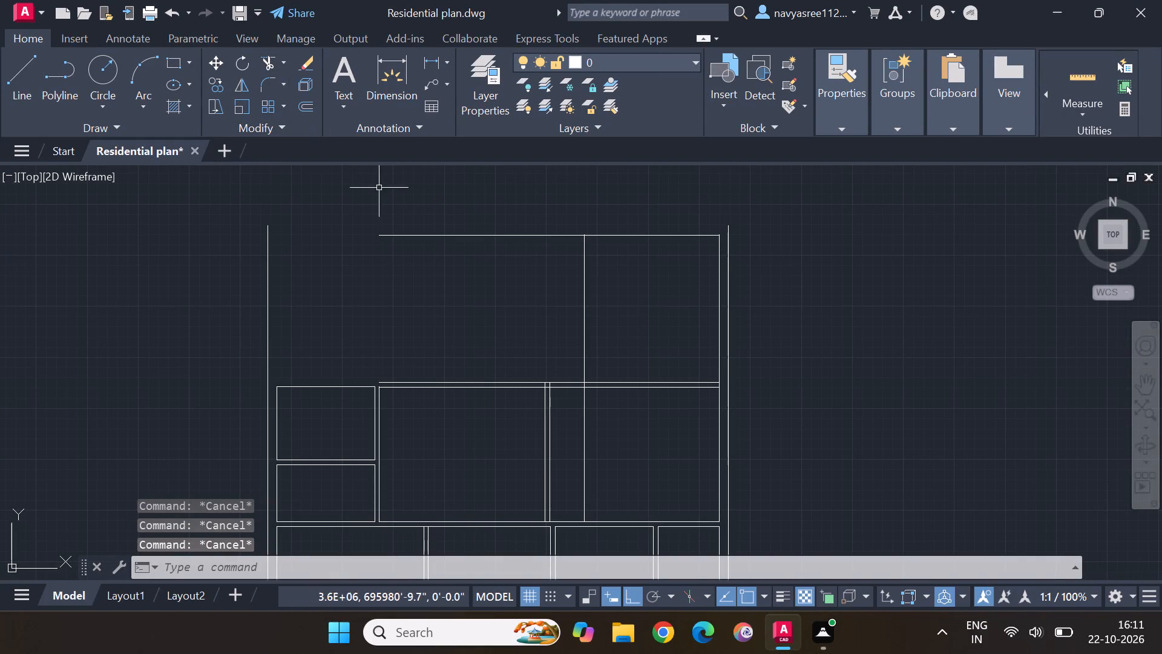
Stretch the new top wall line's left end horizontally by about 25', past the outer left wall.
click(455, 235)
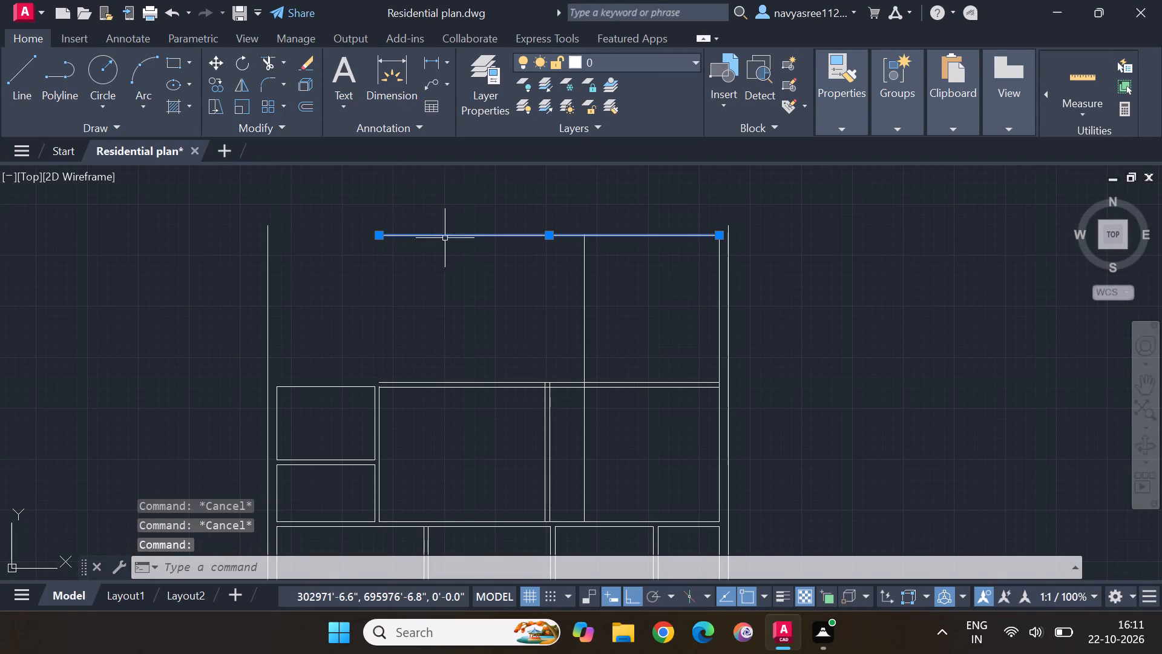
click(381, 236)
click(71, 221)
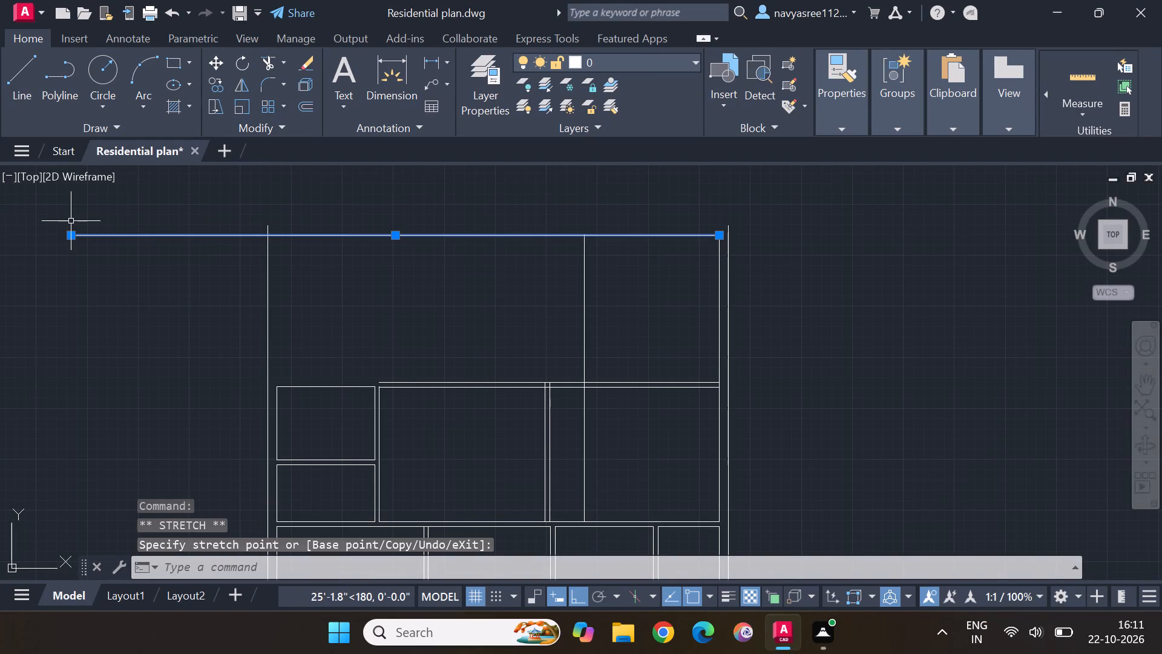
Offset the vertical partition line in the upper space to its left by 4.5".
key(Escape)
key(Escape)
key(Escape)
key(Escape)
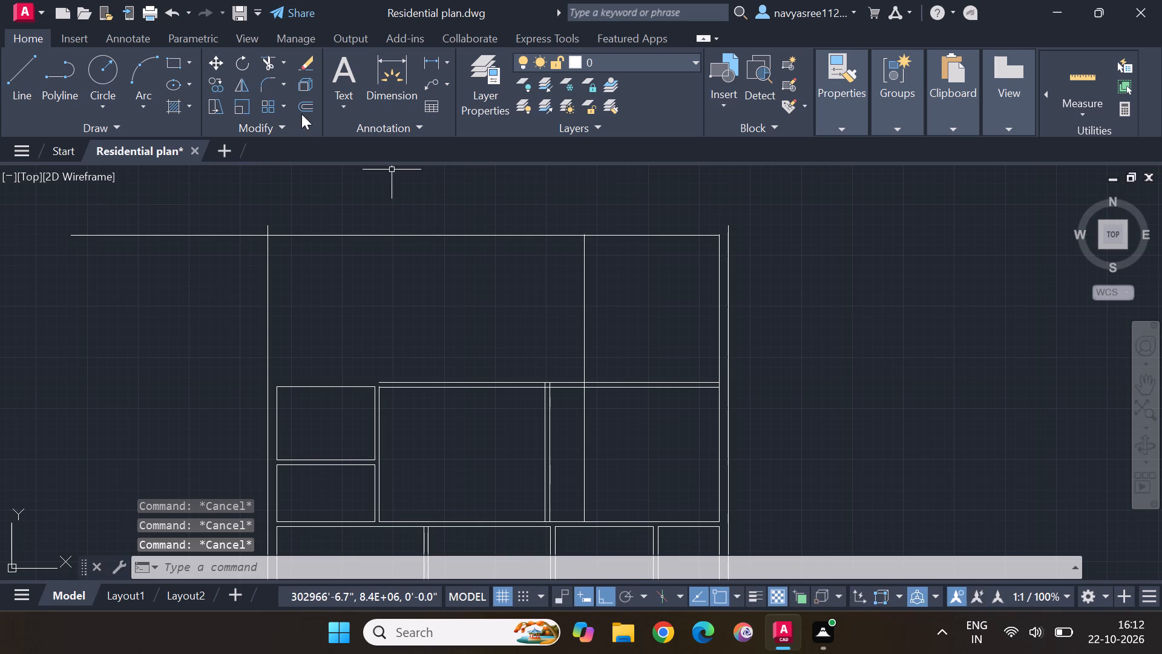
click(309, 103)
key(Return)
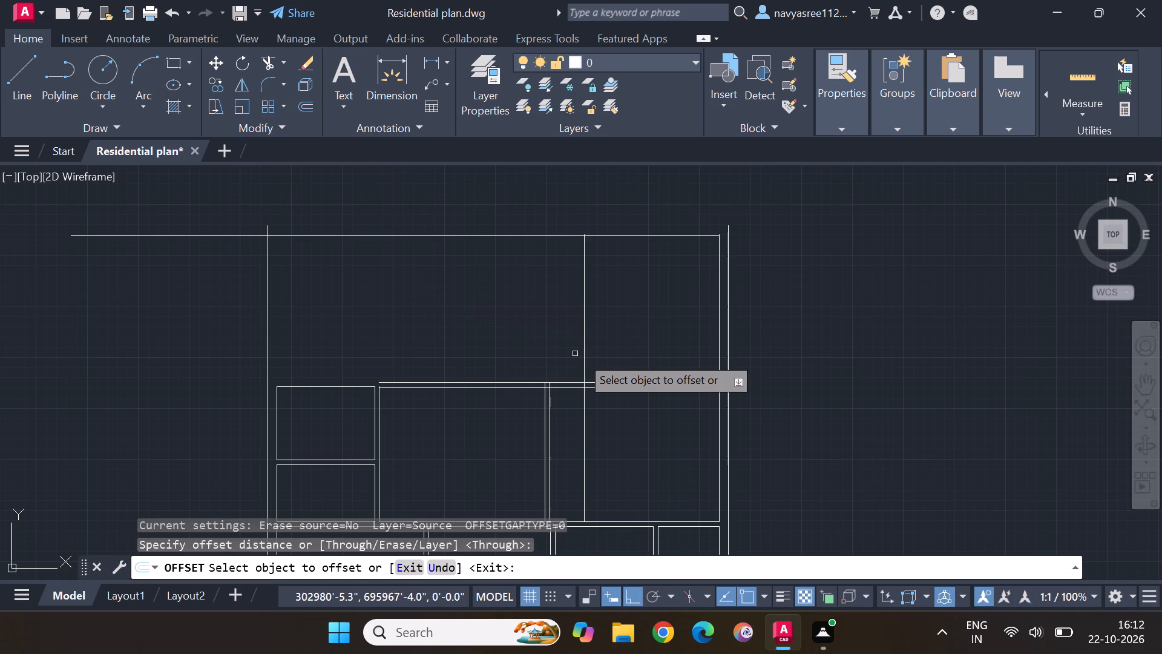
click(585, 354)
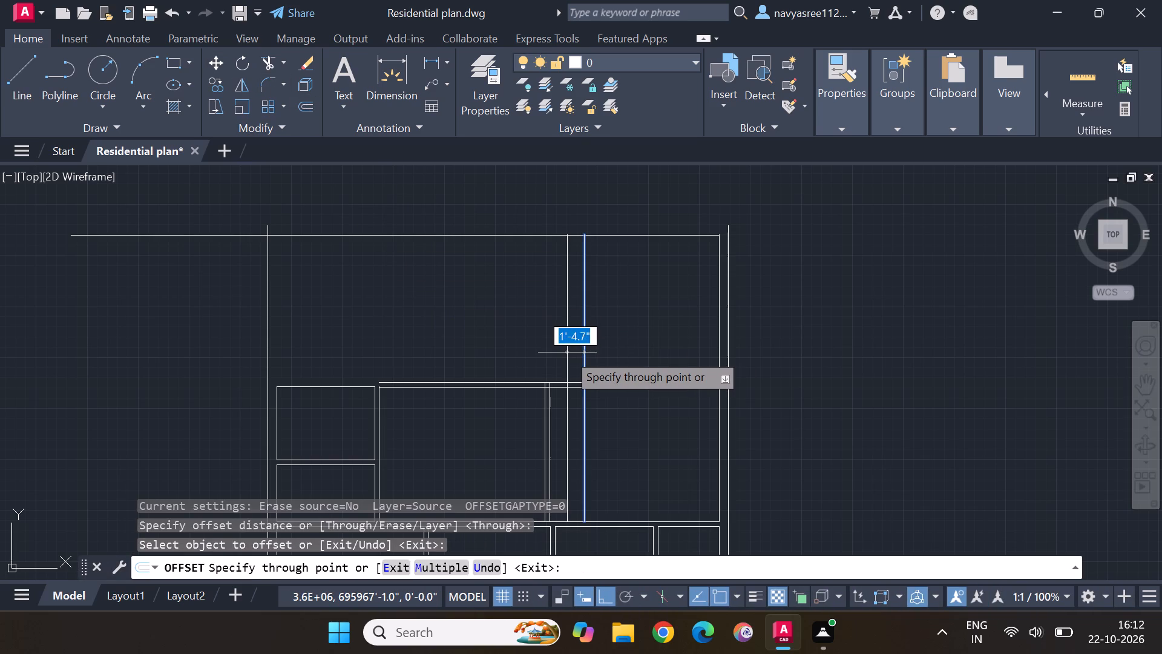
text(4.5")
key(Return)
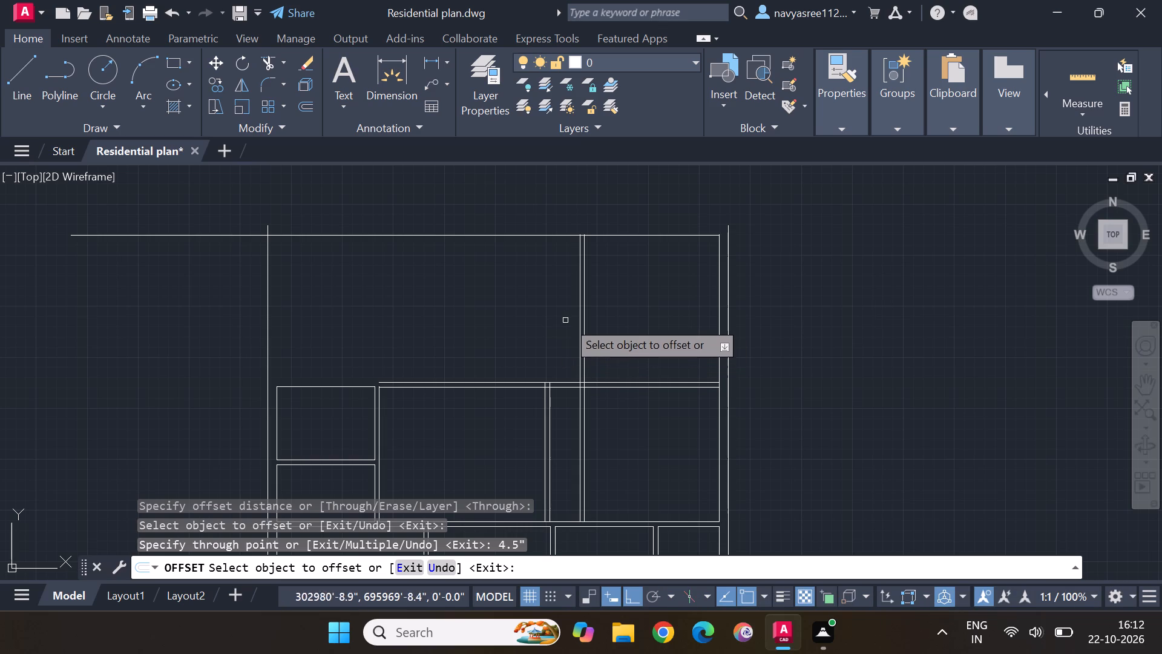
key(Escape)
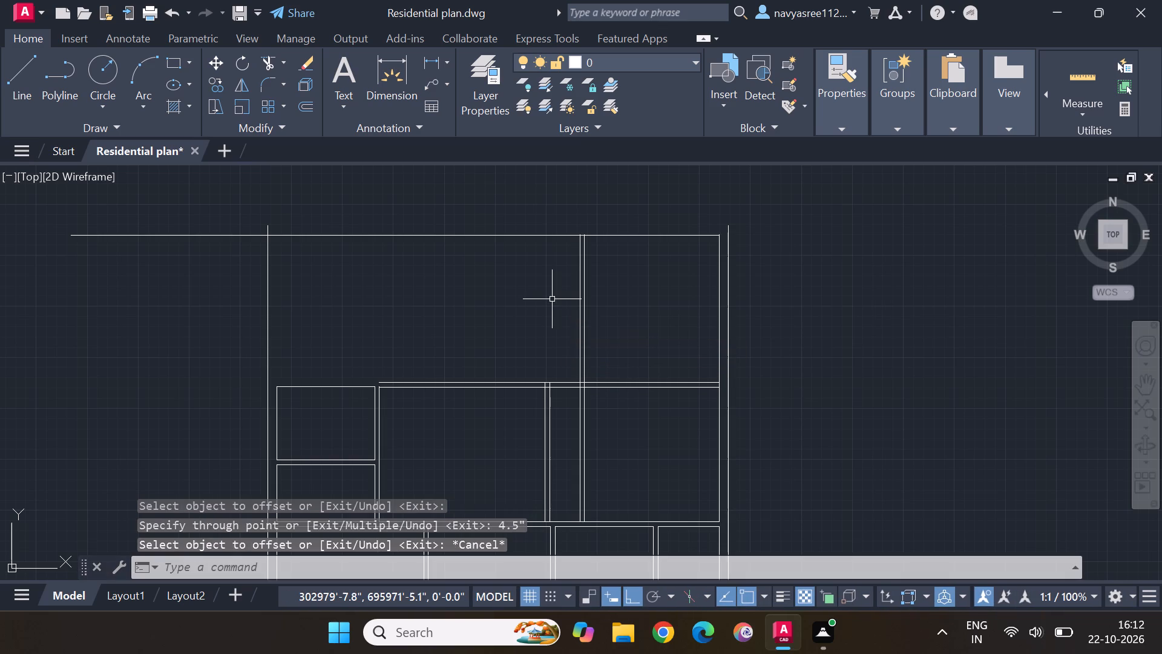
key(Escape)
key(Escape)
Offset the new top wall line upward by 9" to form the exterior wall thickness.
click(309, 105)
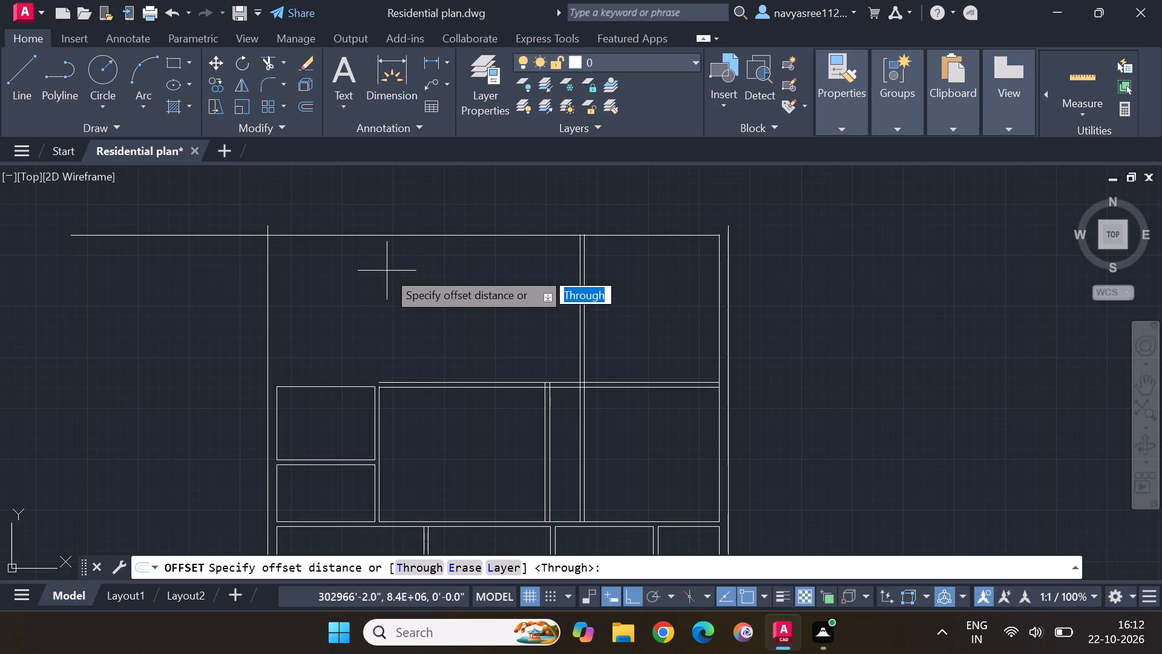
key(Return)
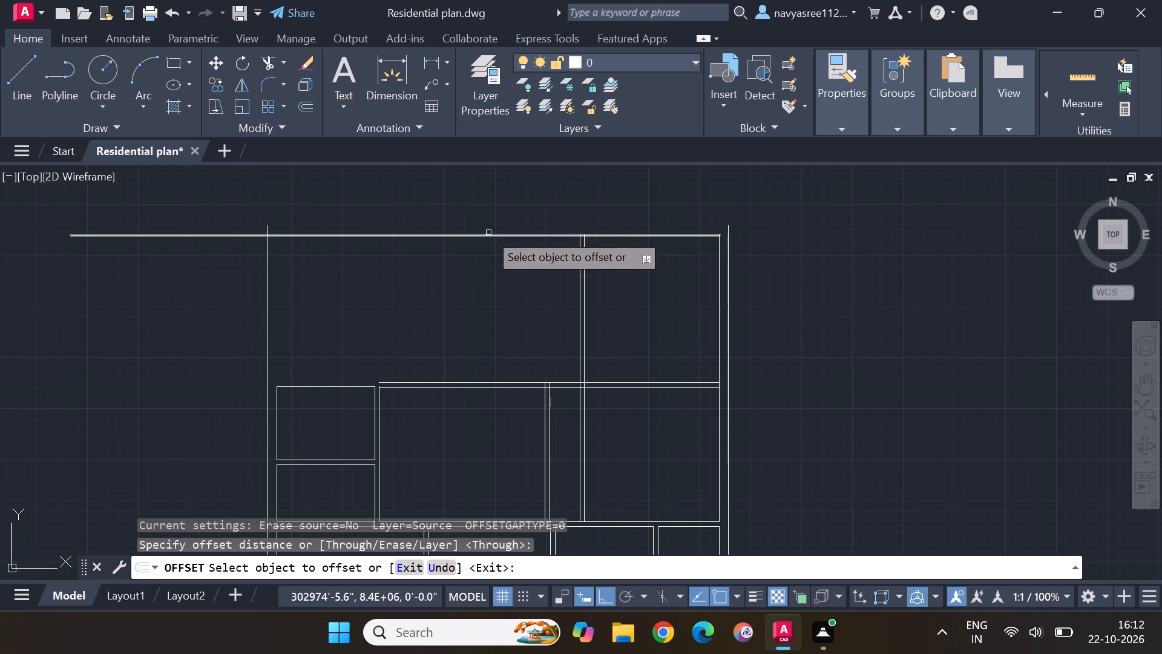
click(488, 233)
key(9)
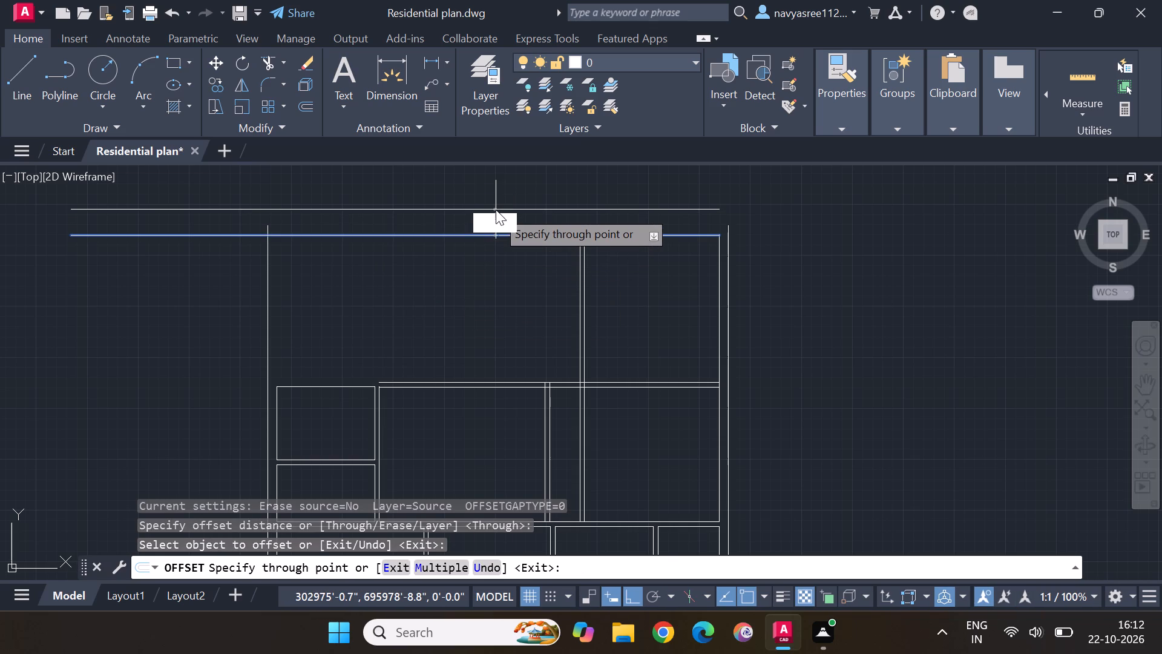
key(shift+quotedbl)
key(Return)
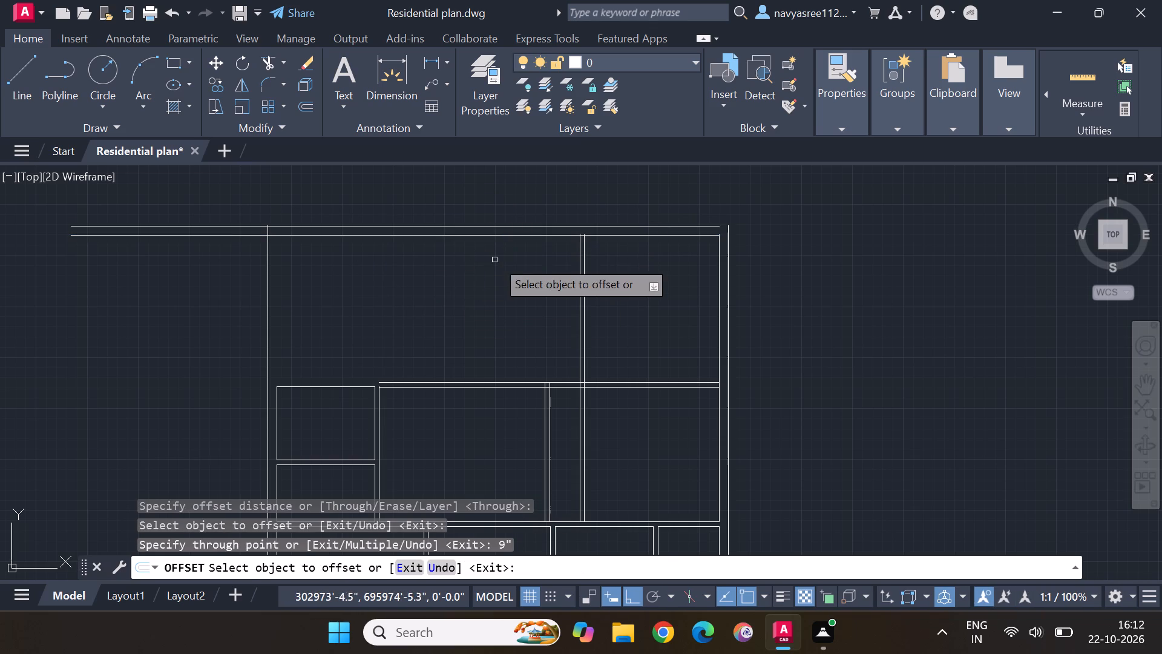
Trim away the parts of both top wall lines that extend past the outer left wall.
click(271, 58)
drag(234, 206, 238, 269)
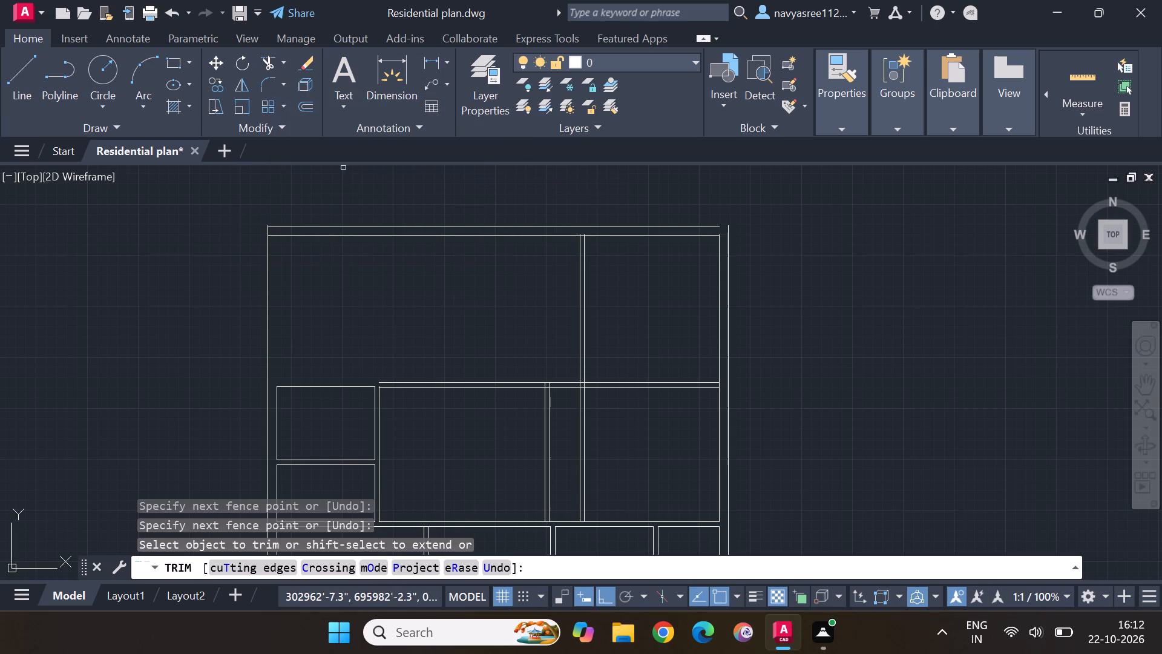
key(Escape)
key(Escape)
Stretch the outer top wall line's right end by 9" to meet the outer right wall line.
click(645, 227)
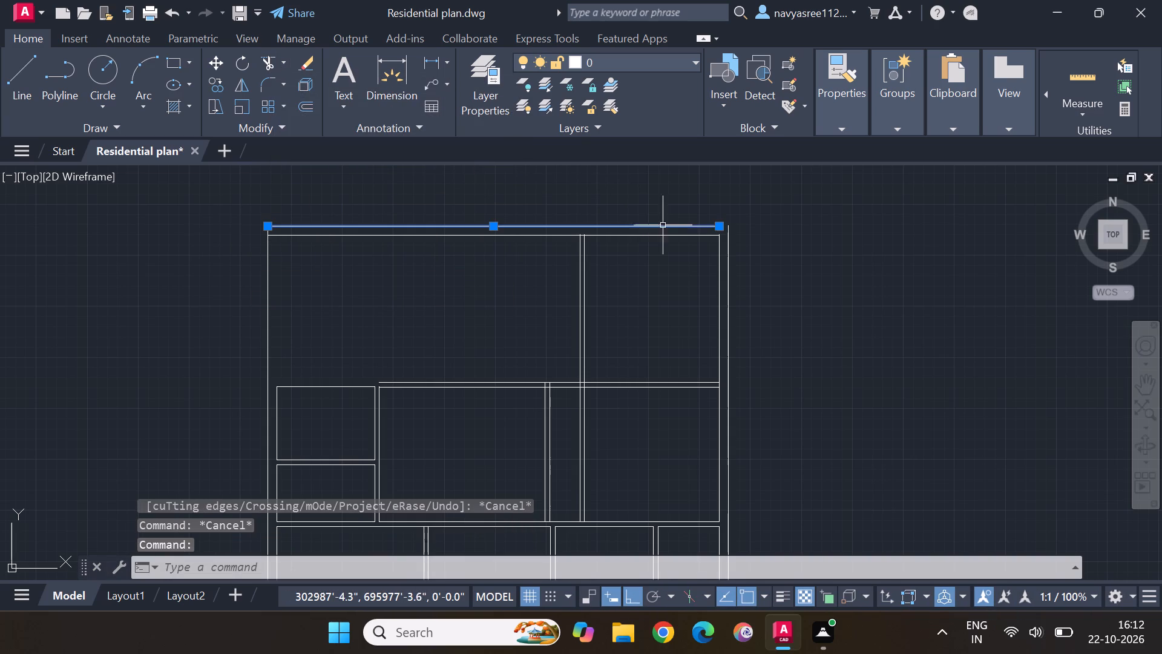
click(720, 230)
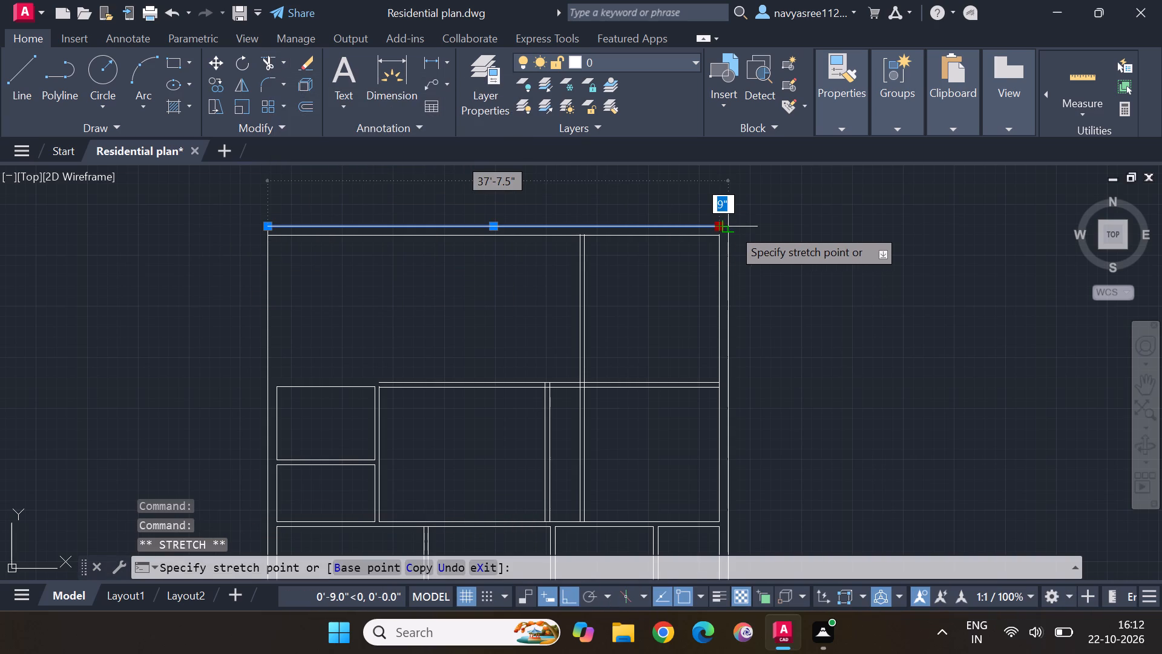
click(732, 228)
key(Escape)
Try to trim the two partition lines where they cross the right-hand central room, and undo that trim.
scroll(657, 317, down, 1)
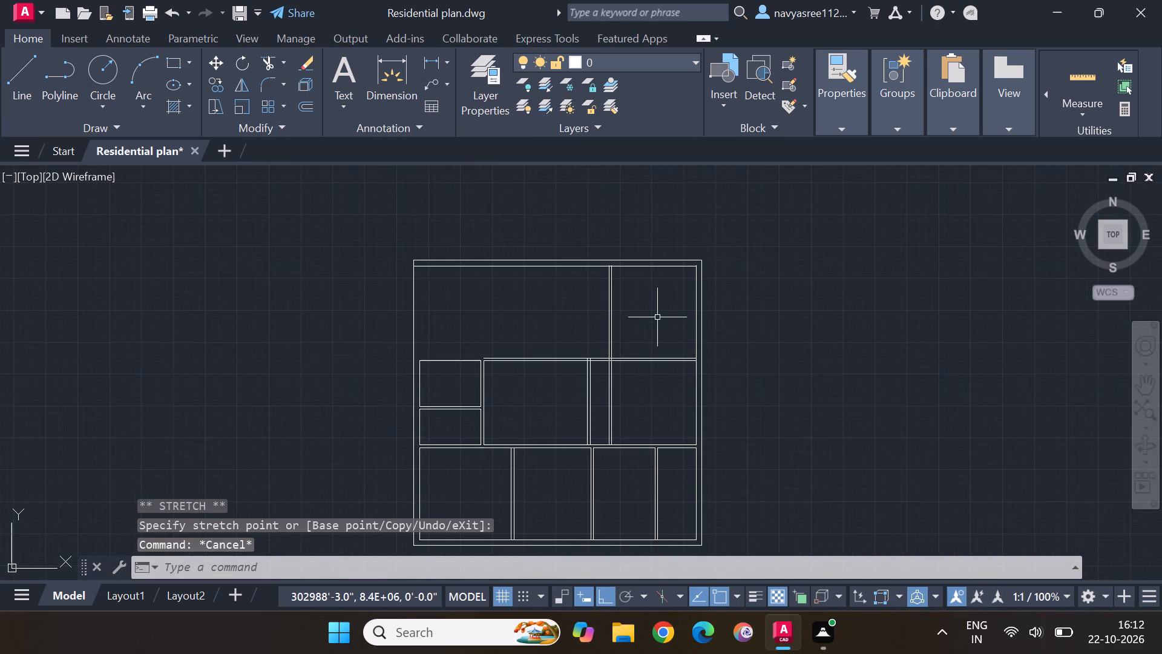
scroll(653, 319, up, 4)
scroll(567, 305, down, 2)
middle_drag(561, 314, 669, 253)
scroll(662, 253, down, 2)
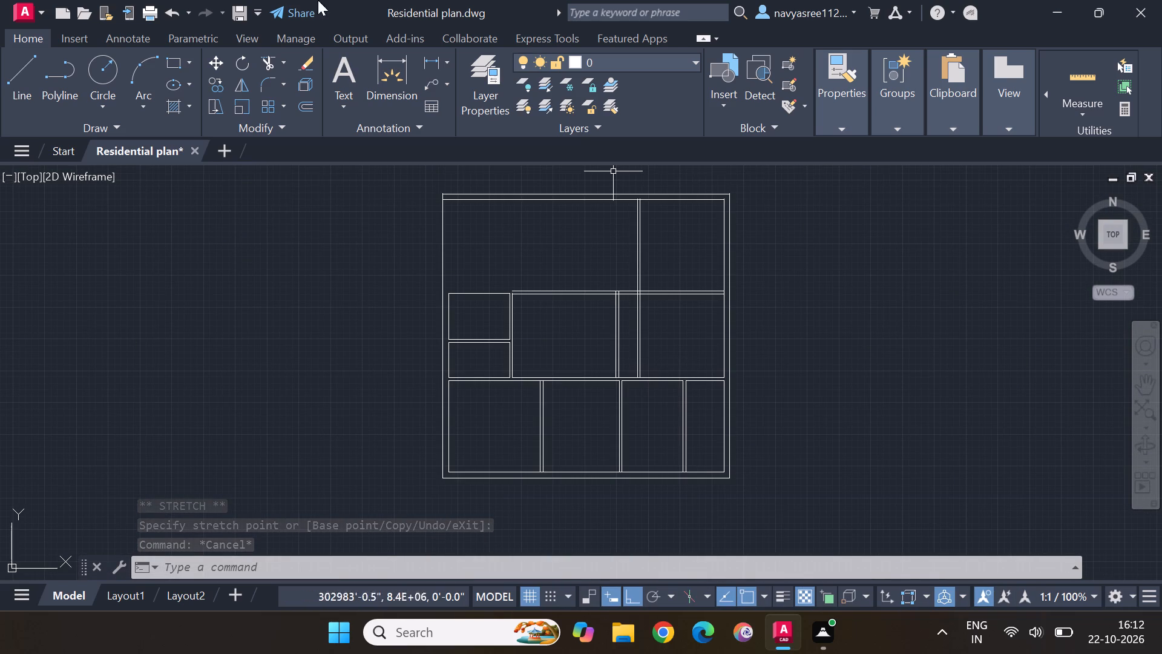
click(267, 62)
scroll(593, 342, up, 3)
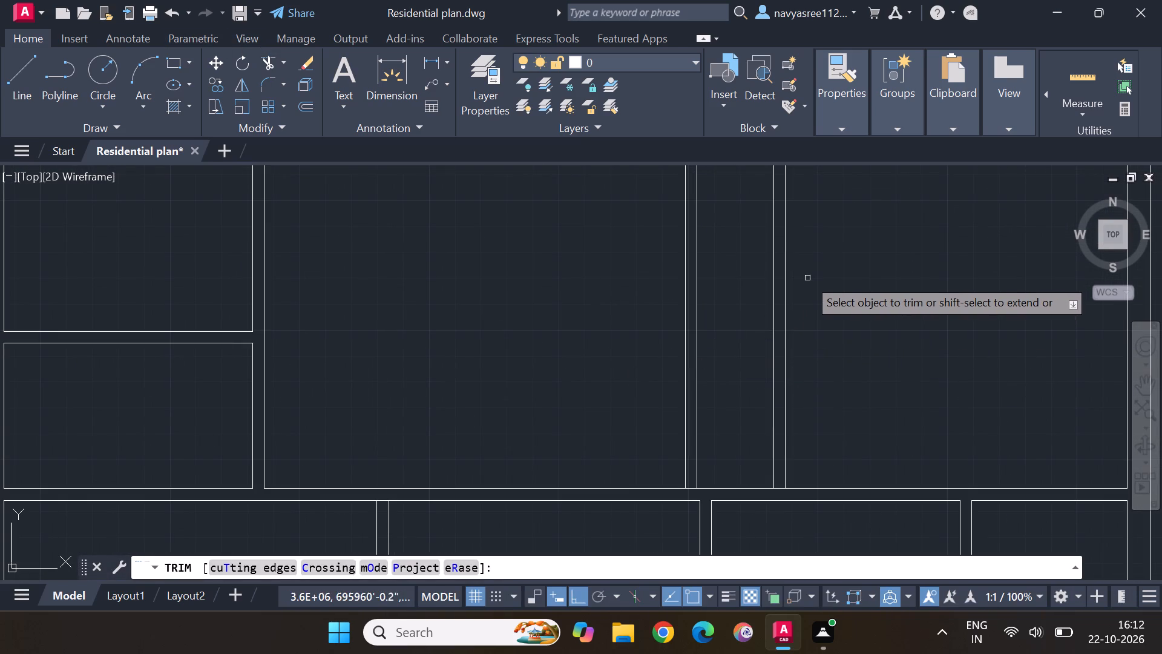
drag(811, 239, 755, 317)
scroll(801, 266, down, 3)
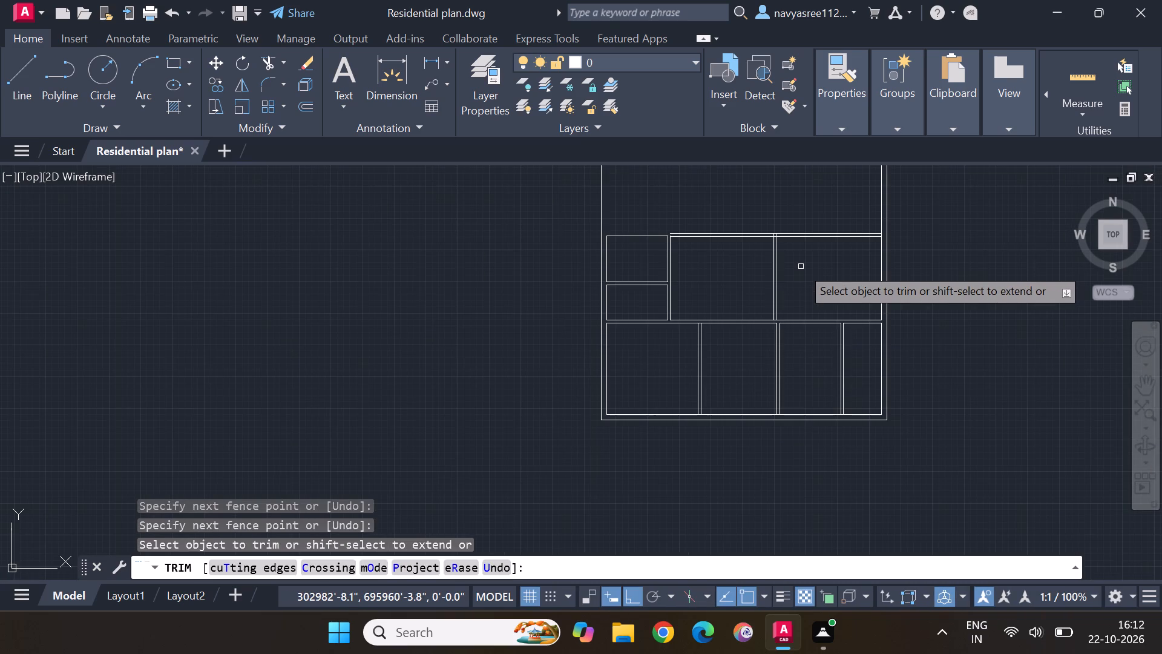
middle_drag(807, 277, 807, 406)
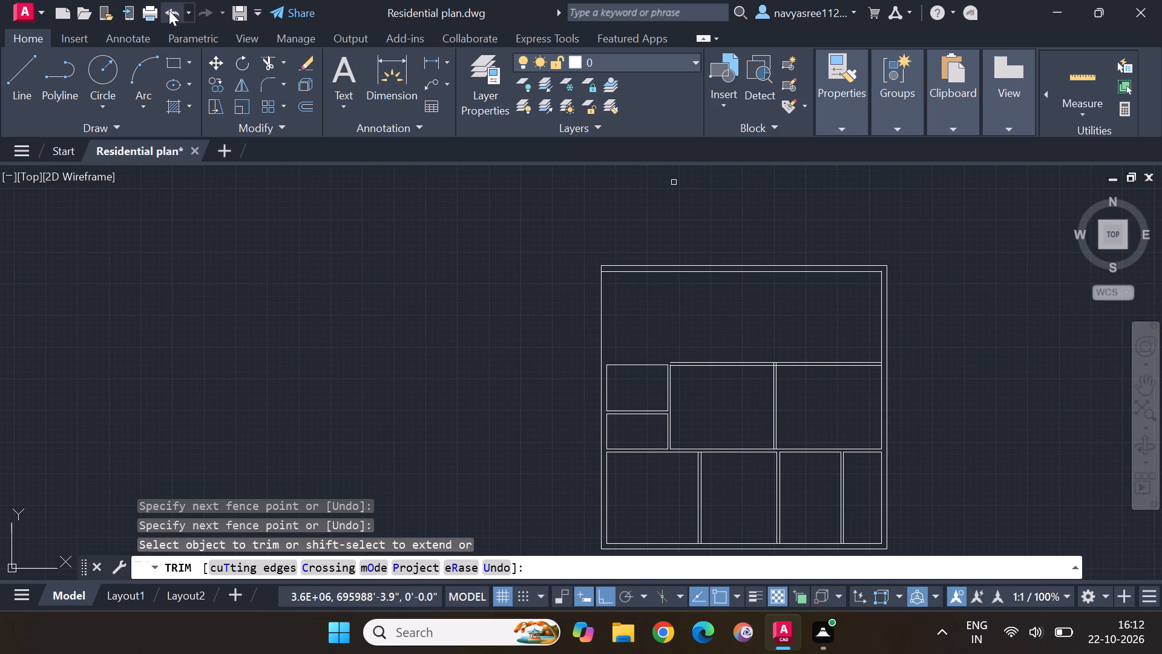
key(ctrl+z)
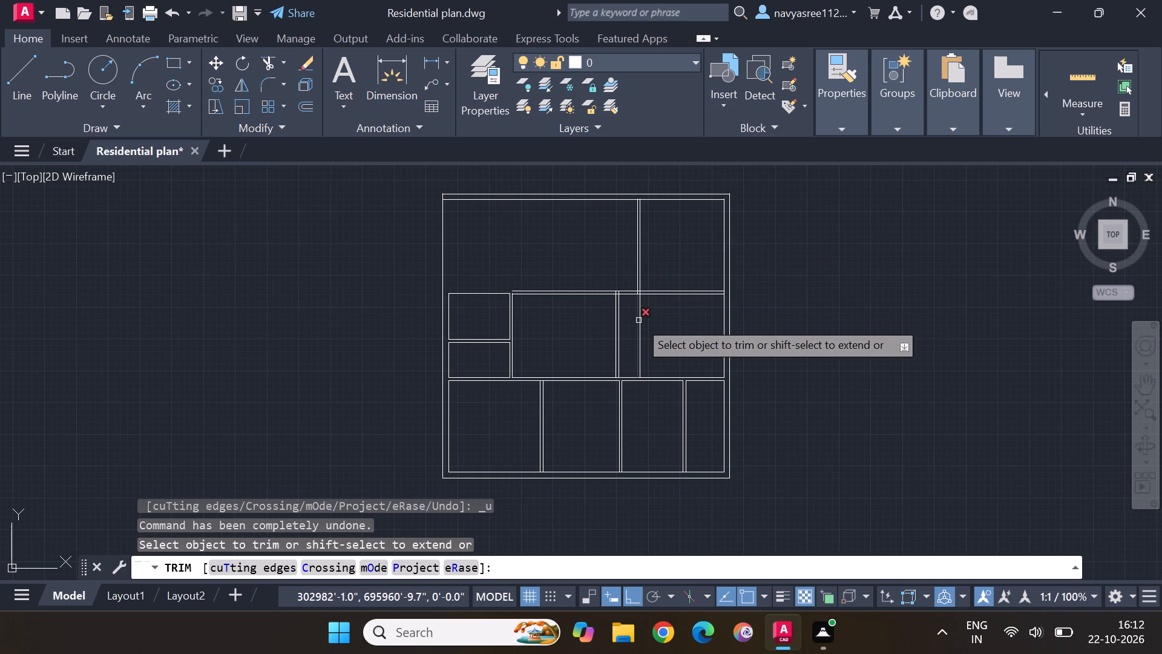
Trim away the partition lines crossing the right-hand central room, keeping their part above its top wall.
drag(654, 314, 634, 345)
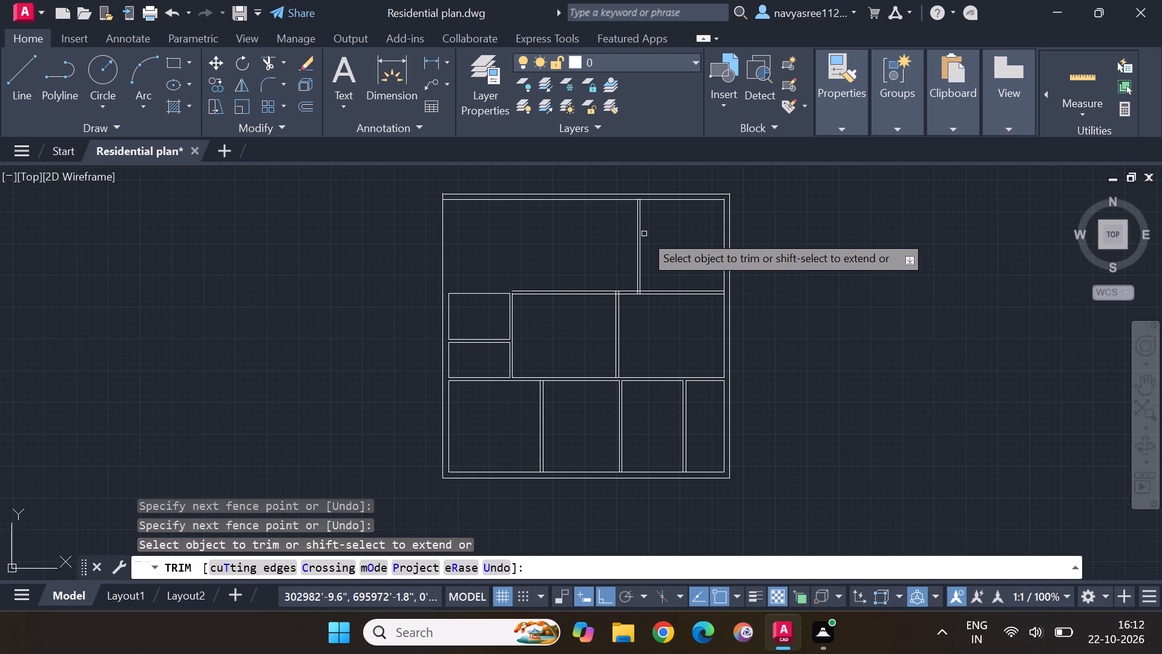
Check the dimensions of the upper right room and its surrounding walls with quick measure.
click(1080, 73)
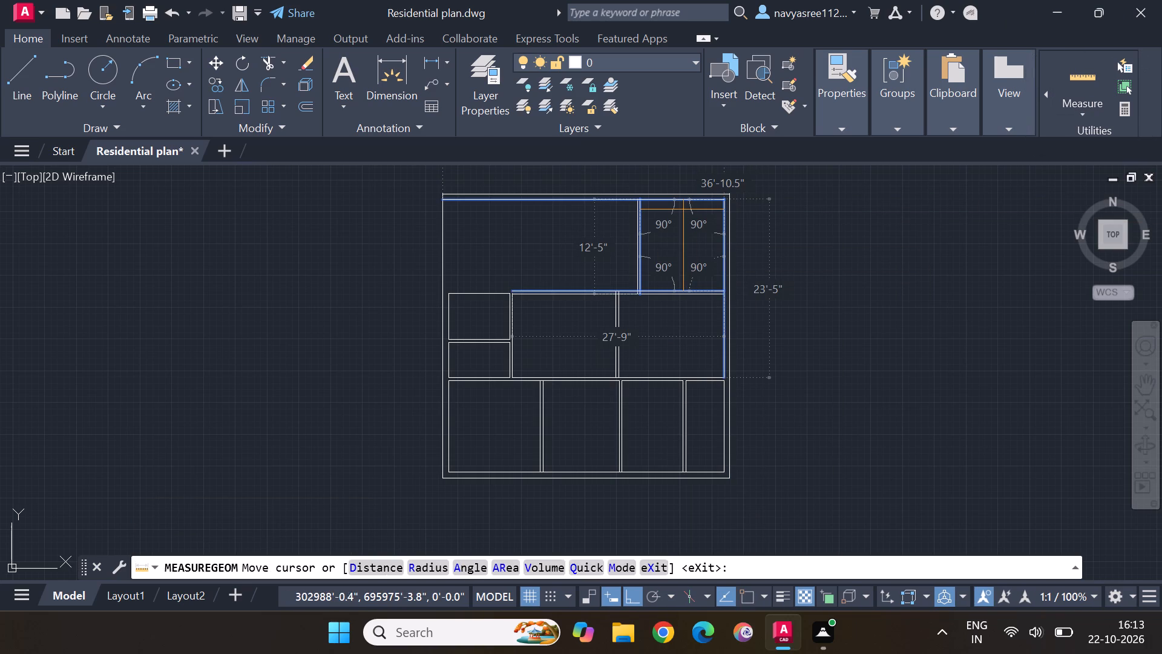
key(Escape)
key(Escape)
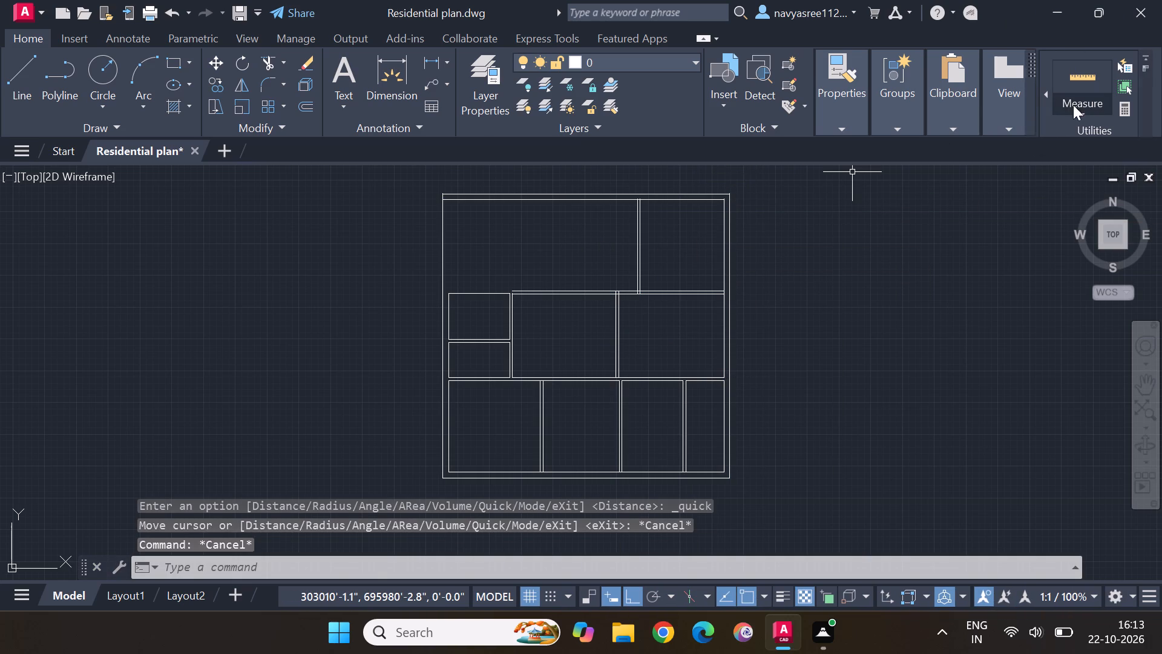
click(1079, 108)
click(1108, 140)
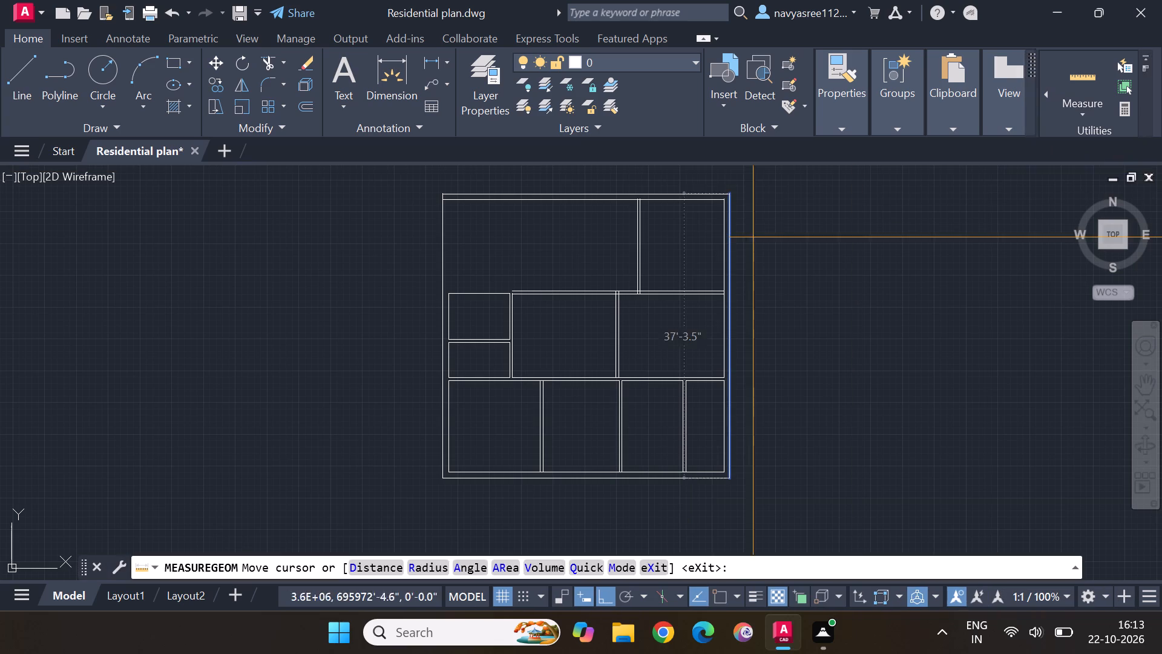
scroll(677, 234, up, 4)
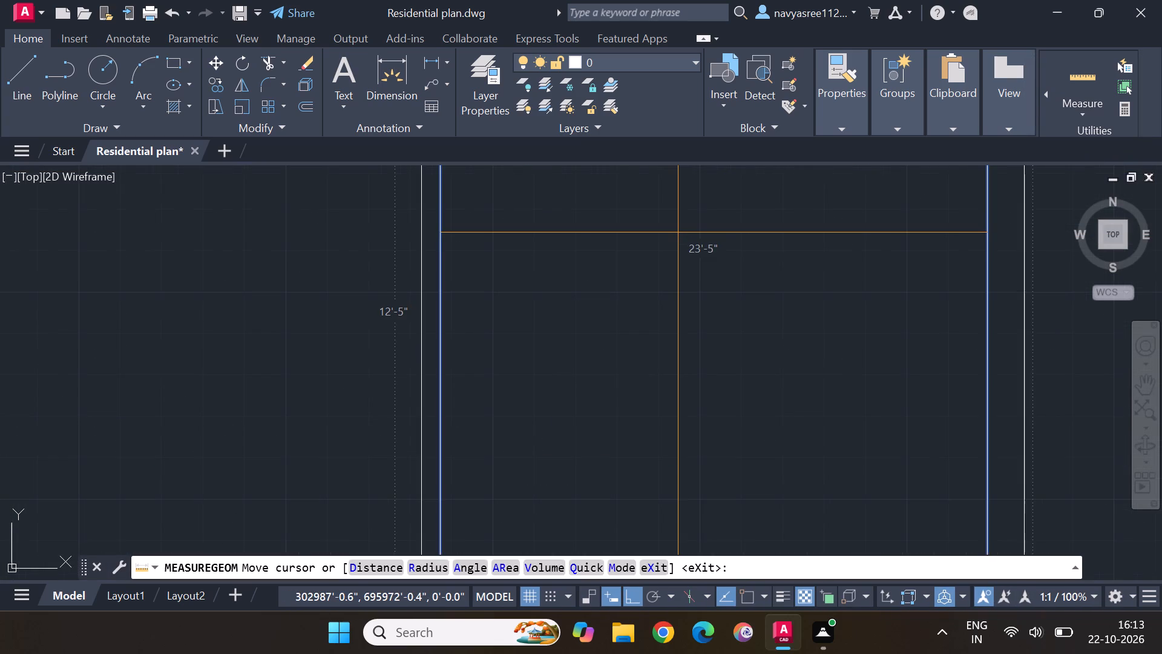
scroll(678, 233, up, 1)
scroll(678, 233, down, 3)
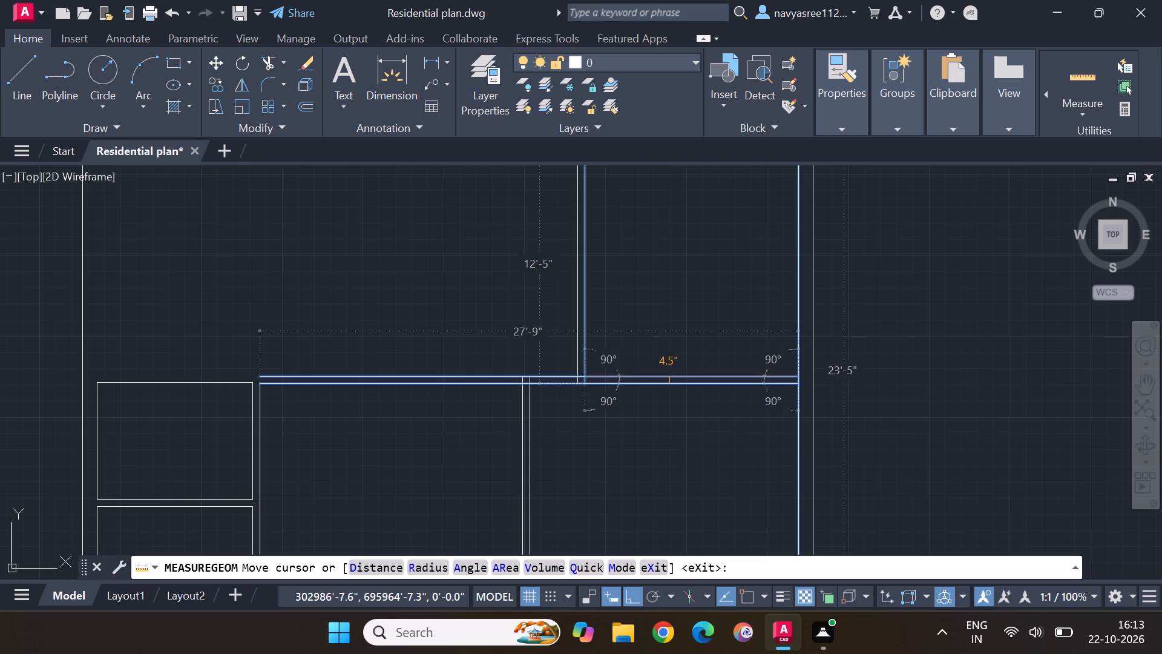
middle_drag(691, 291, 707, 437)
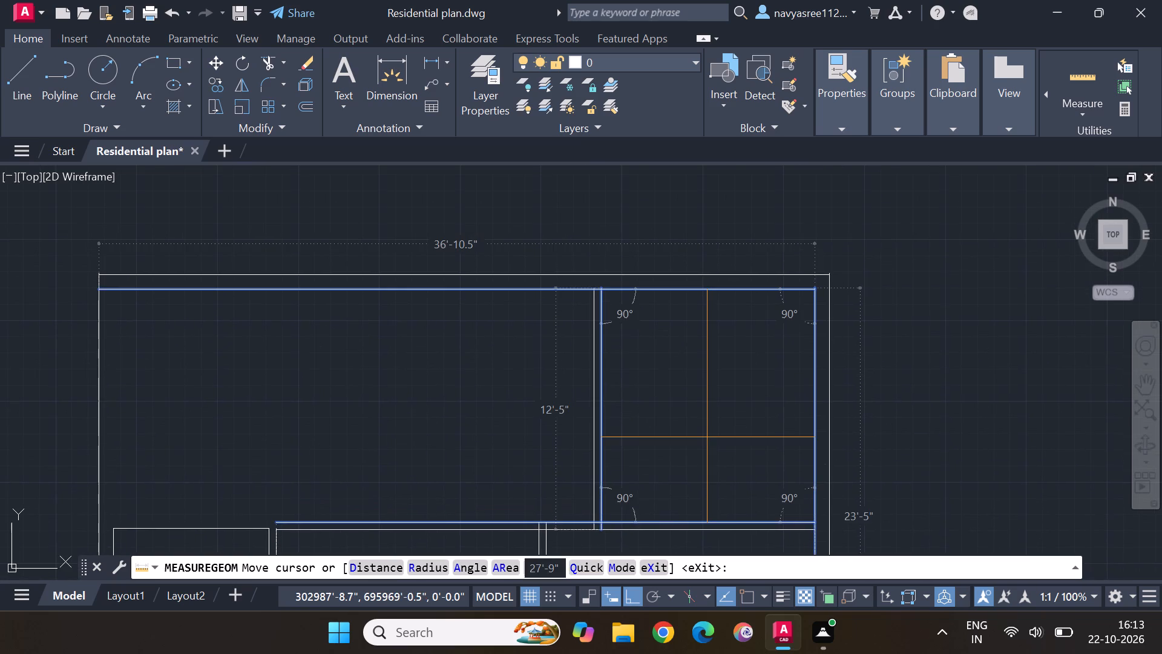
scroll(707, 437, up, 6)
scroll(707, 433, down, 2)
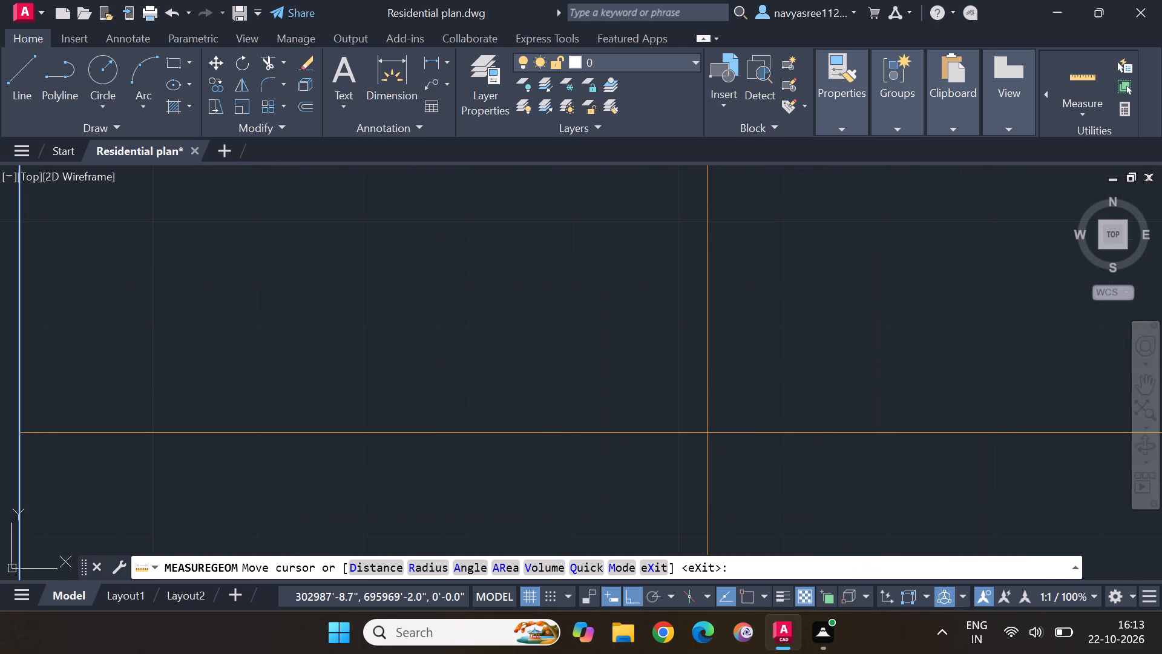
scroll(707, 432, down, 3)
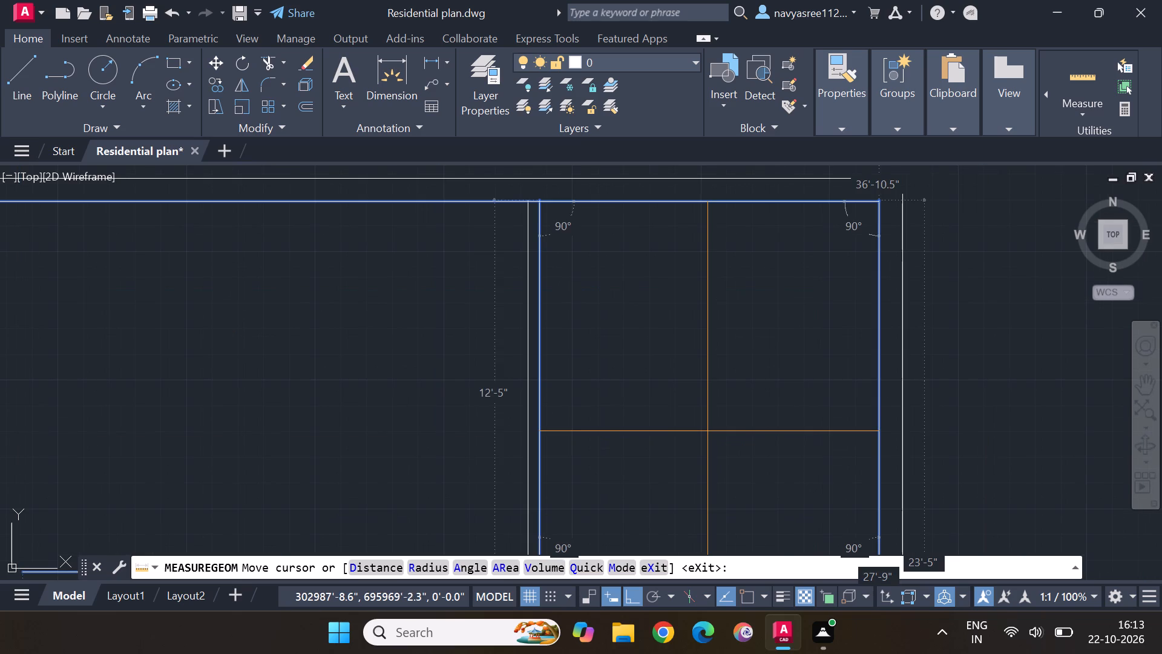
scroll(707, 431, down, 2)
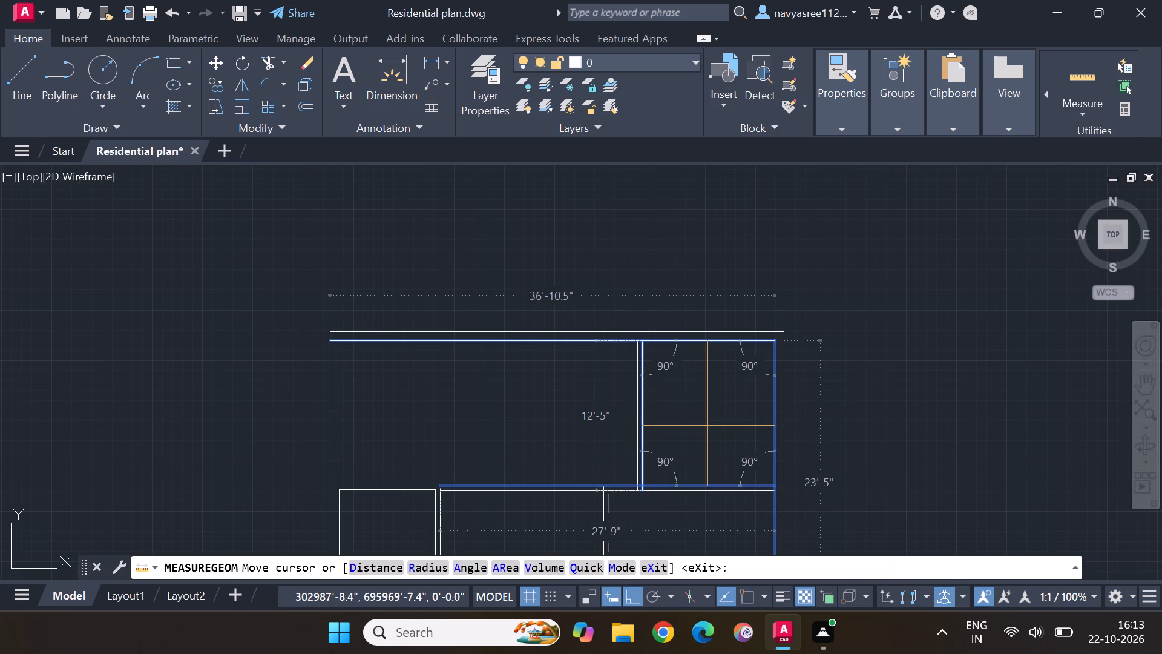
key(Escape)
key(Escape)
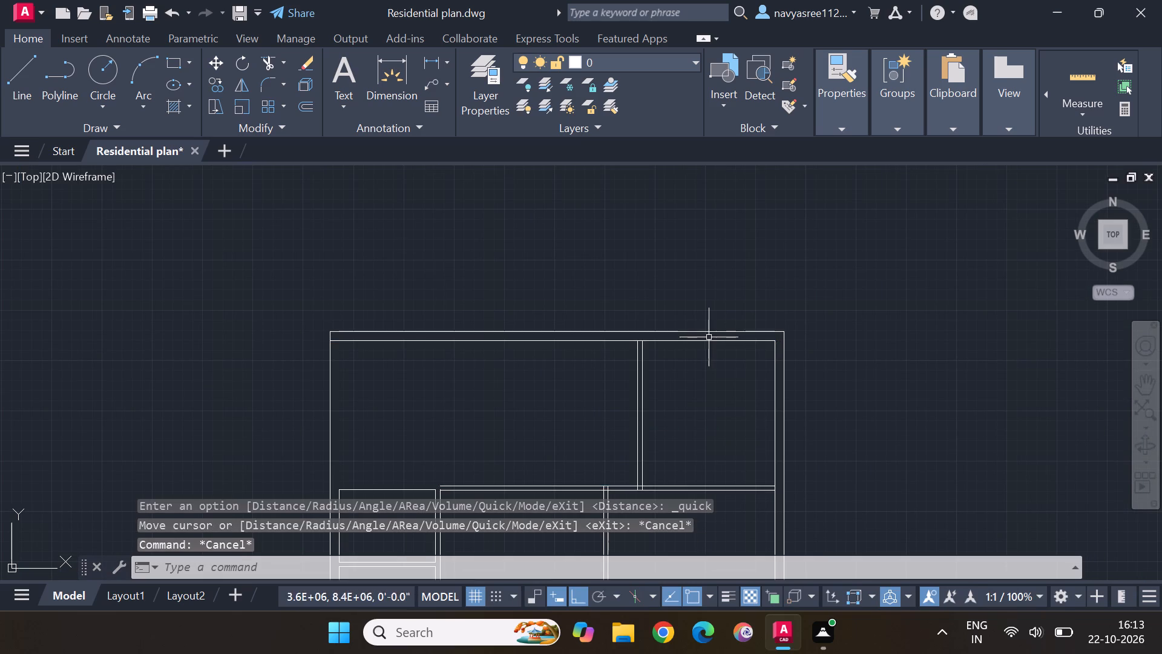
Delete the inner and outer top wall lines of the plan.
click(707, 340)
click(707, 331)
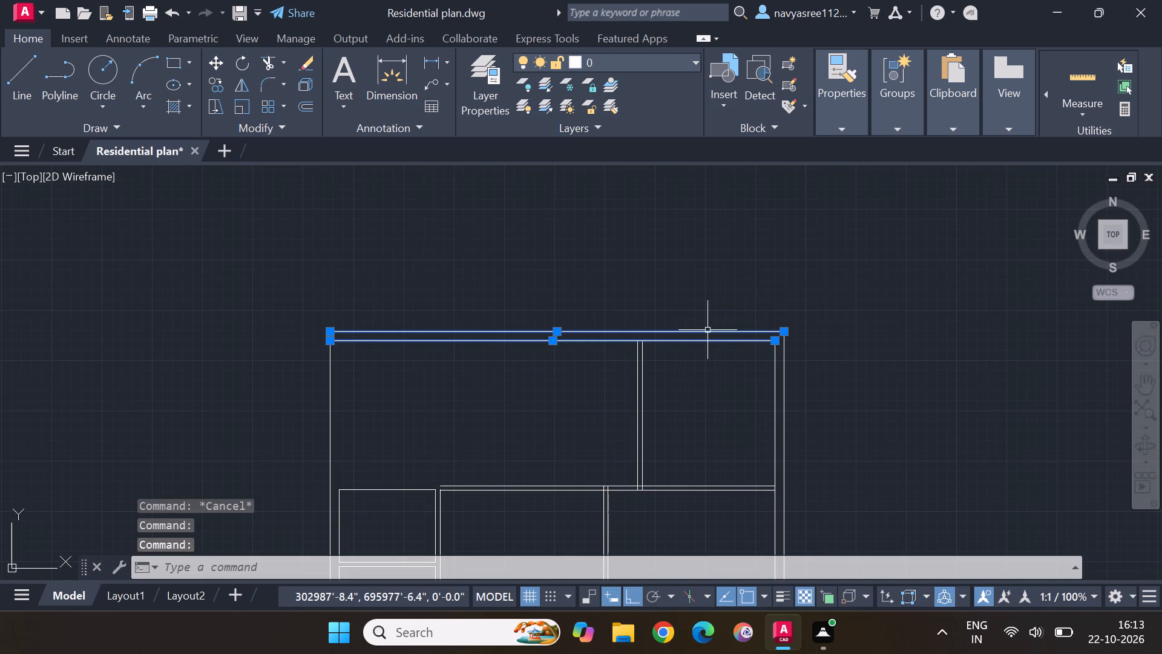
key(Delete)
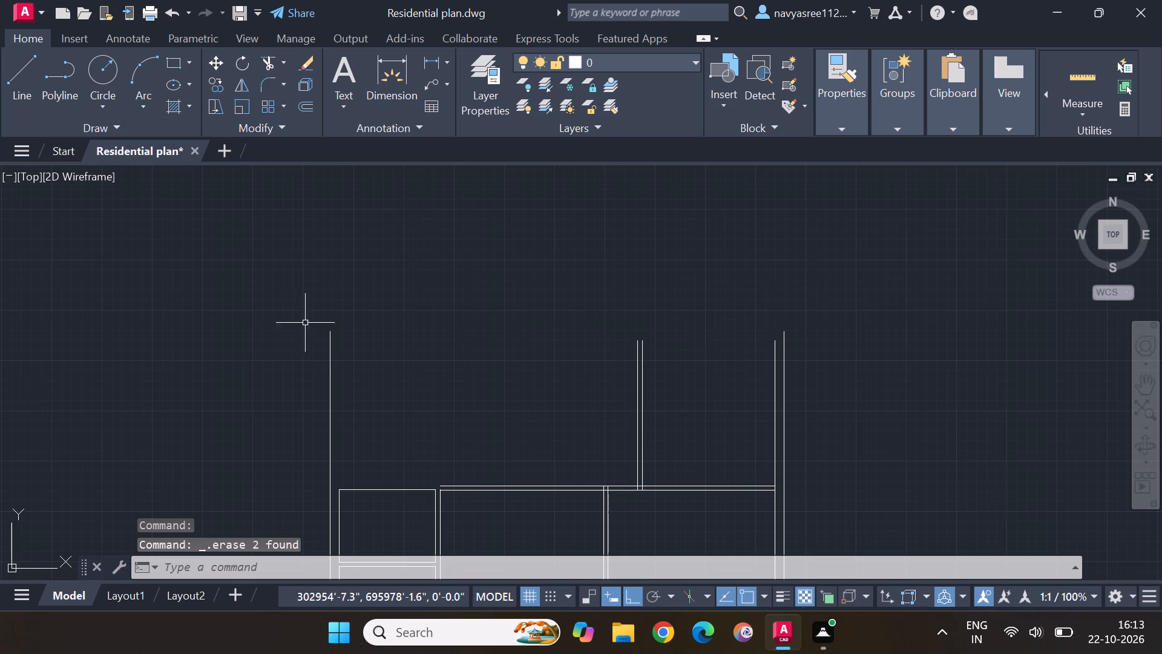
Trim away the two partition lines and the two right exterior wall lines above the central rooms' top wall.
click(272, 60)
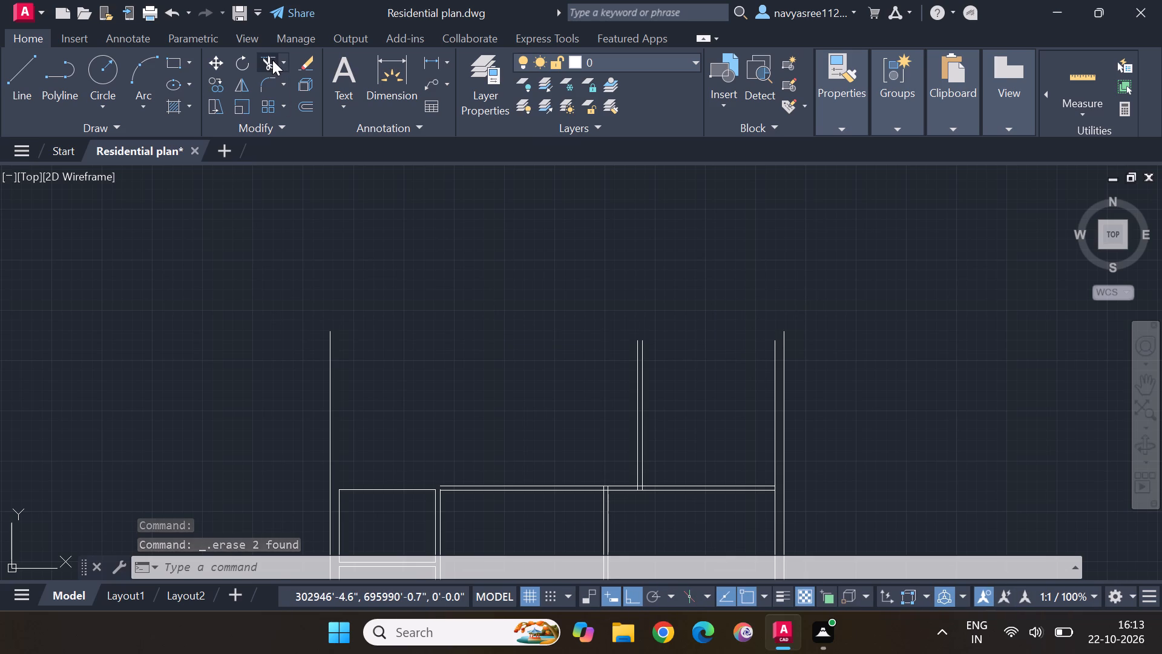
drag(557, 419, 859, 409)
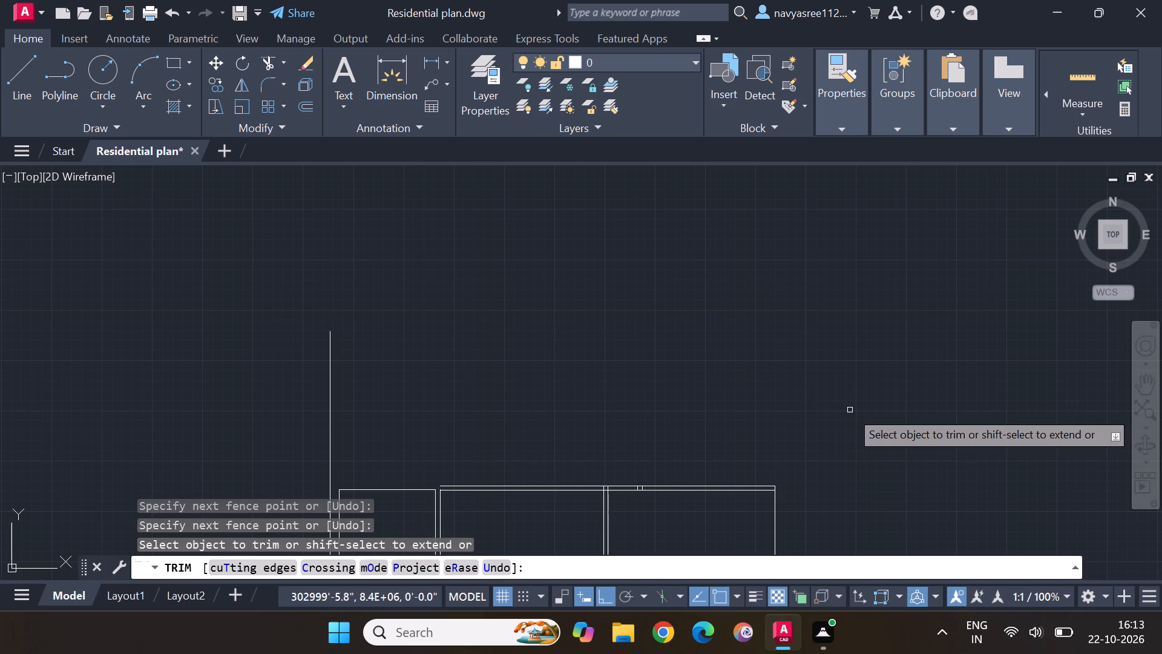
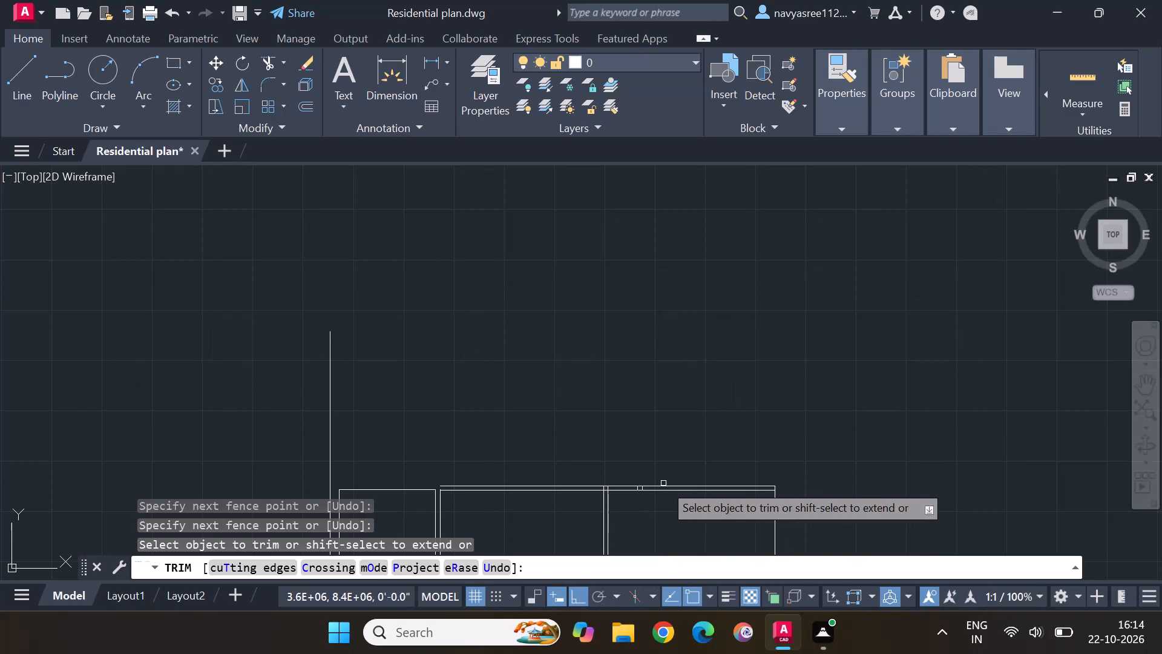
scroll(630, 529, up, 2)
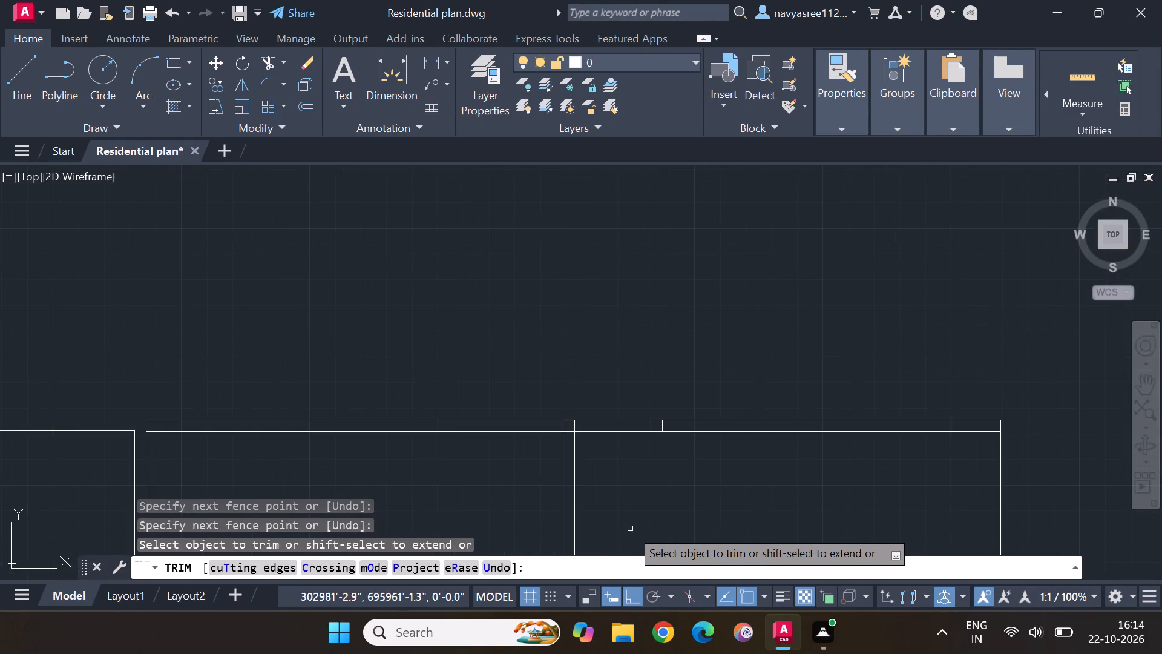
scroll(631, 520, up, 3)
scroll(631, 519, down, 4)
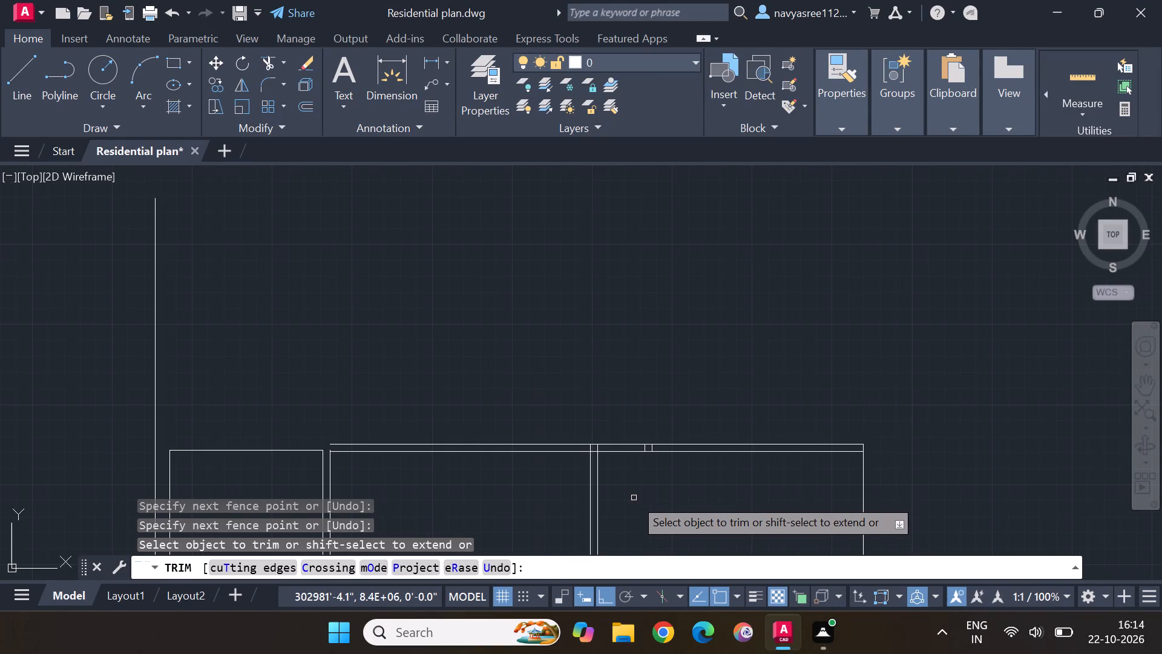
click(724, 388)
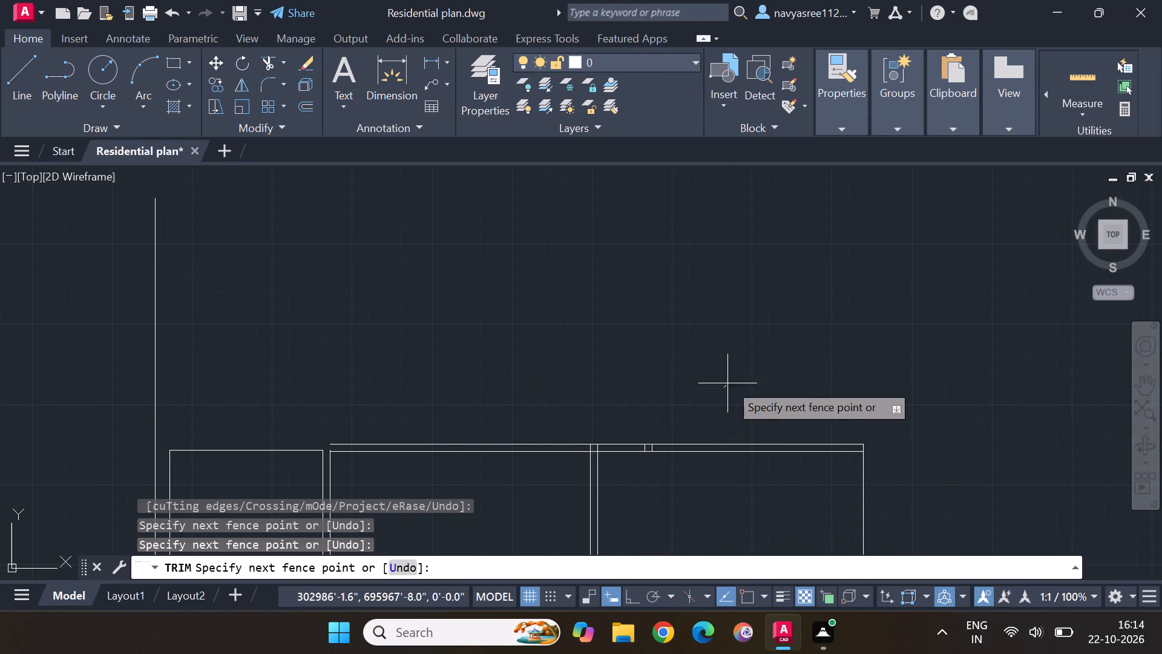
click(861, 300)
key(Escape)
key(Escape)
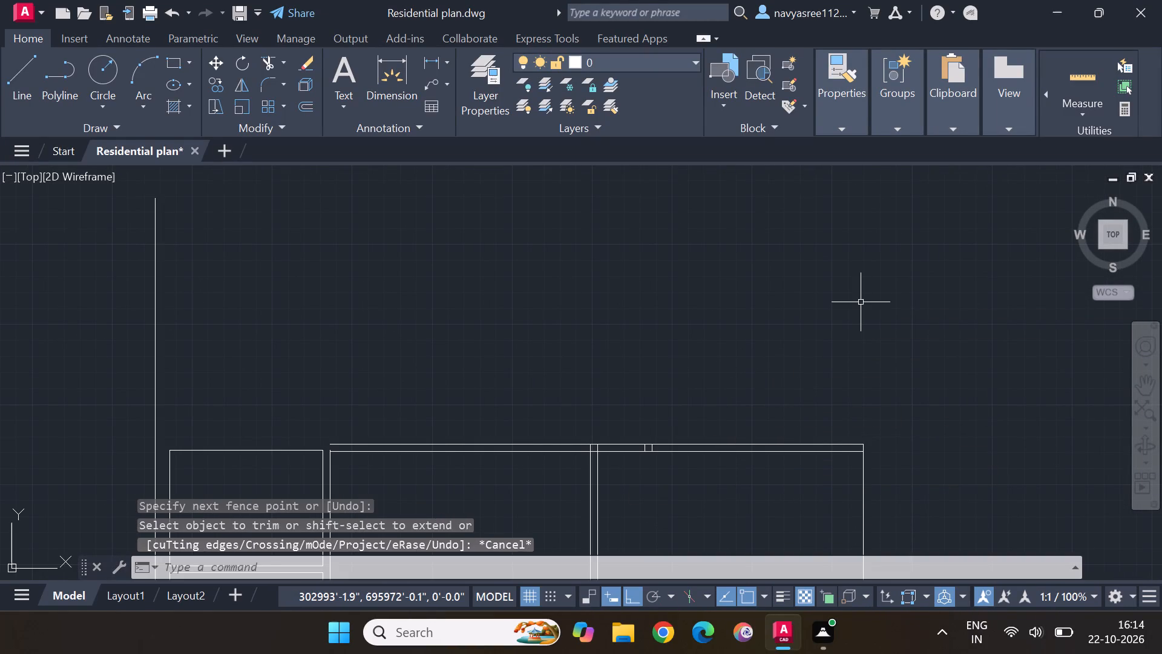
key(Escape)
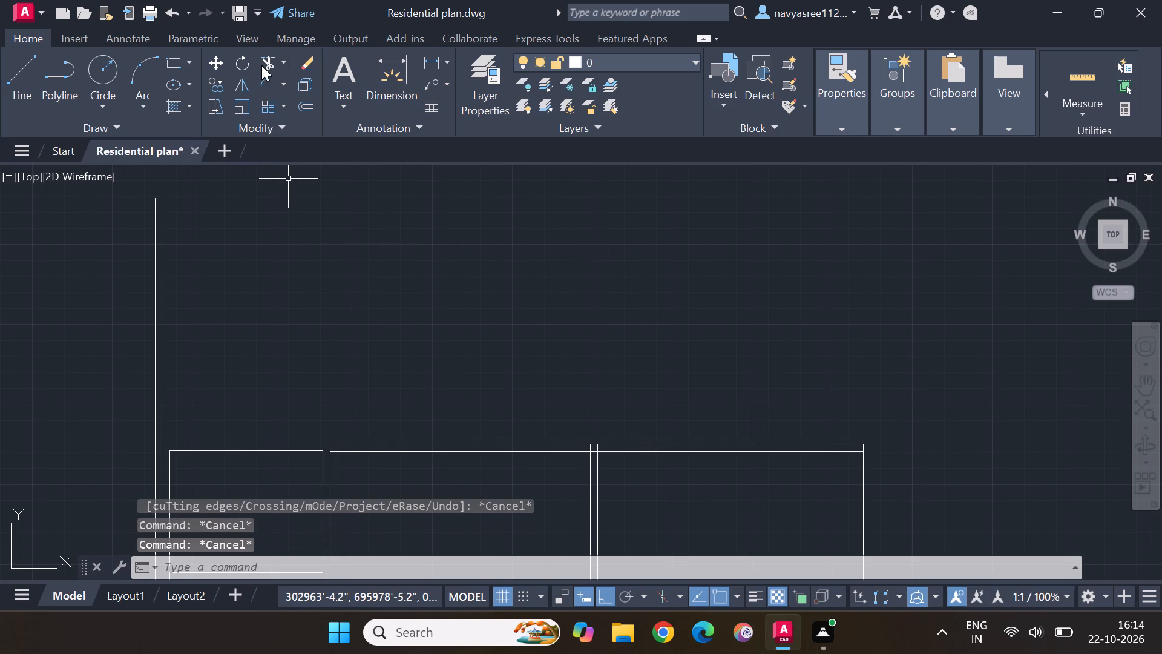
Offset the outer top wall line of the existing rooms 12' upward.
click(313, 106)
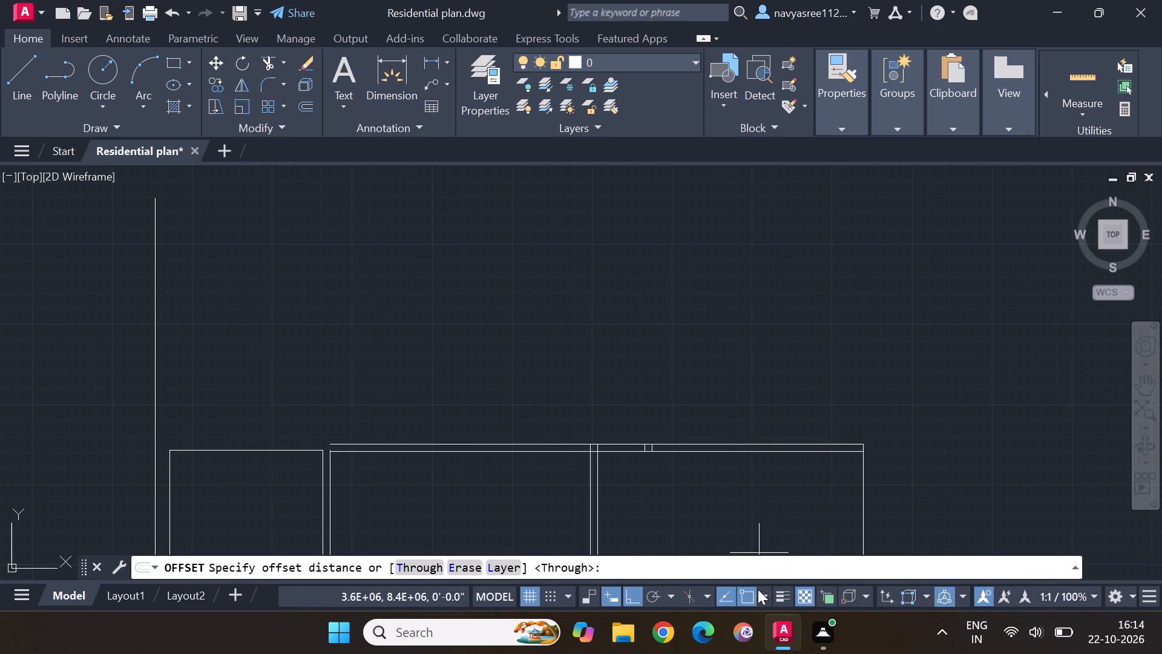
key(Return)
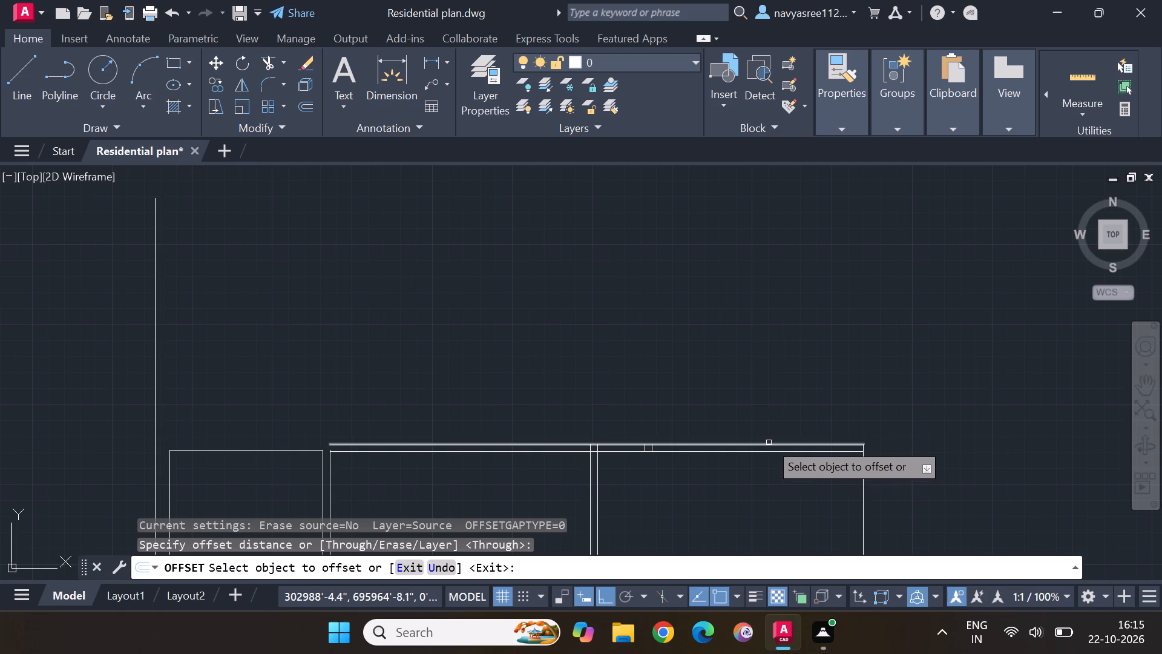
scroll(769, 441, up, 7)
scroll(769, 451, down, 6)
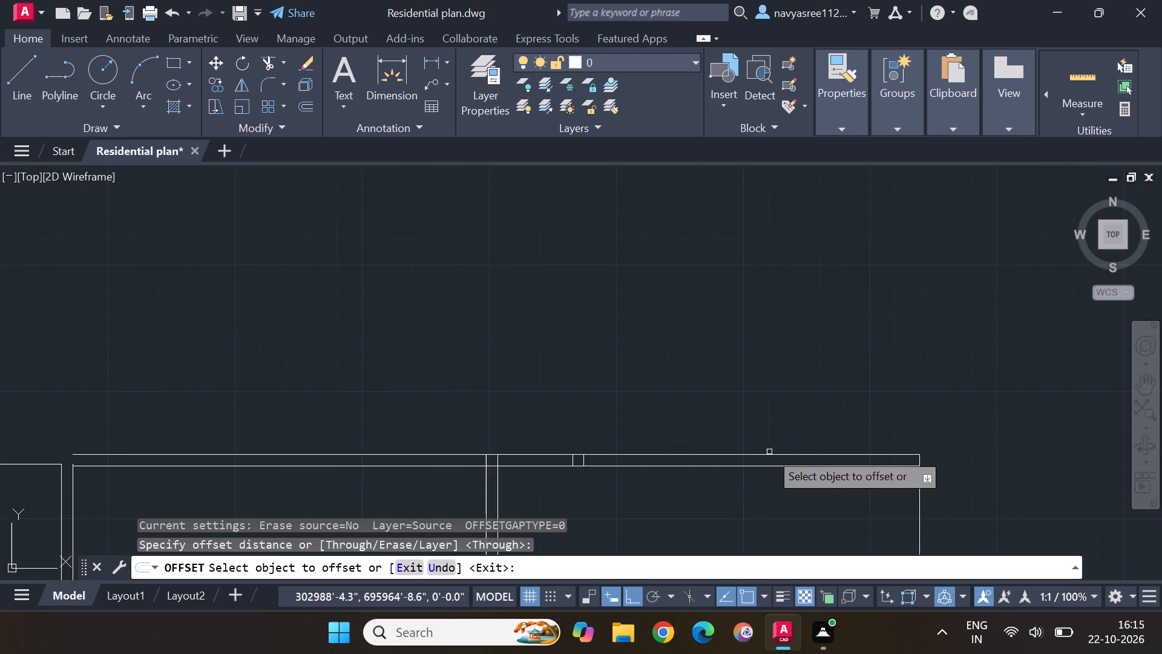
scroll(769, 452, down, 1)
click(770, 452)
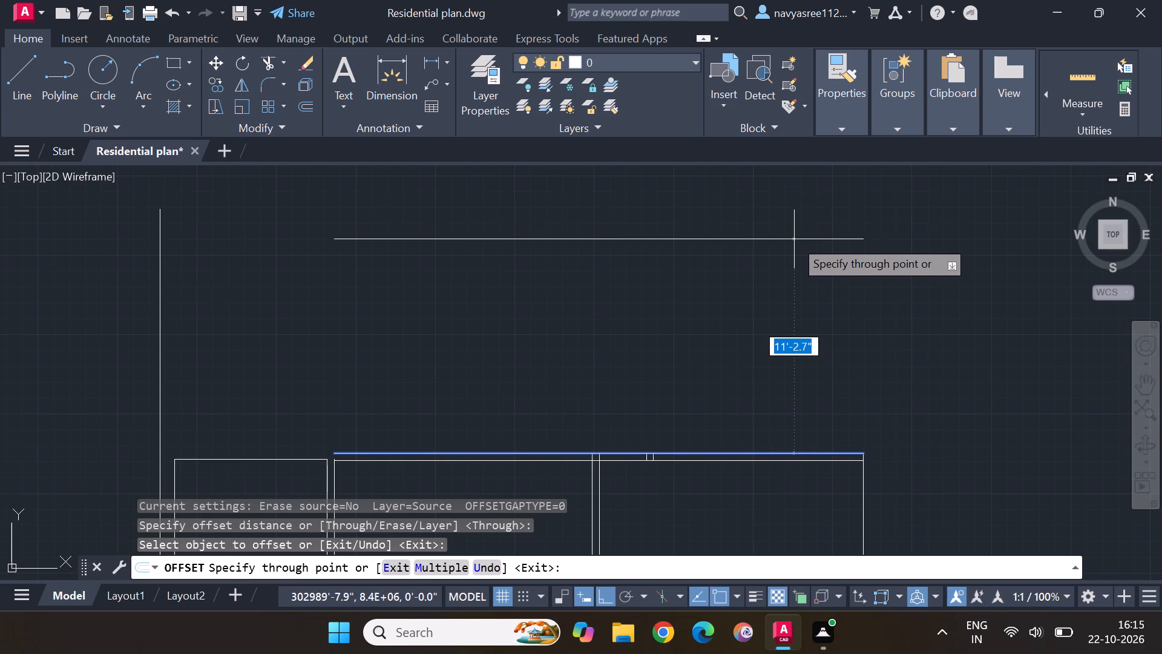
text(12')
key(Return)
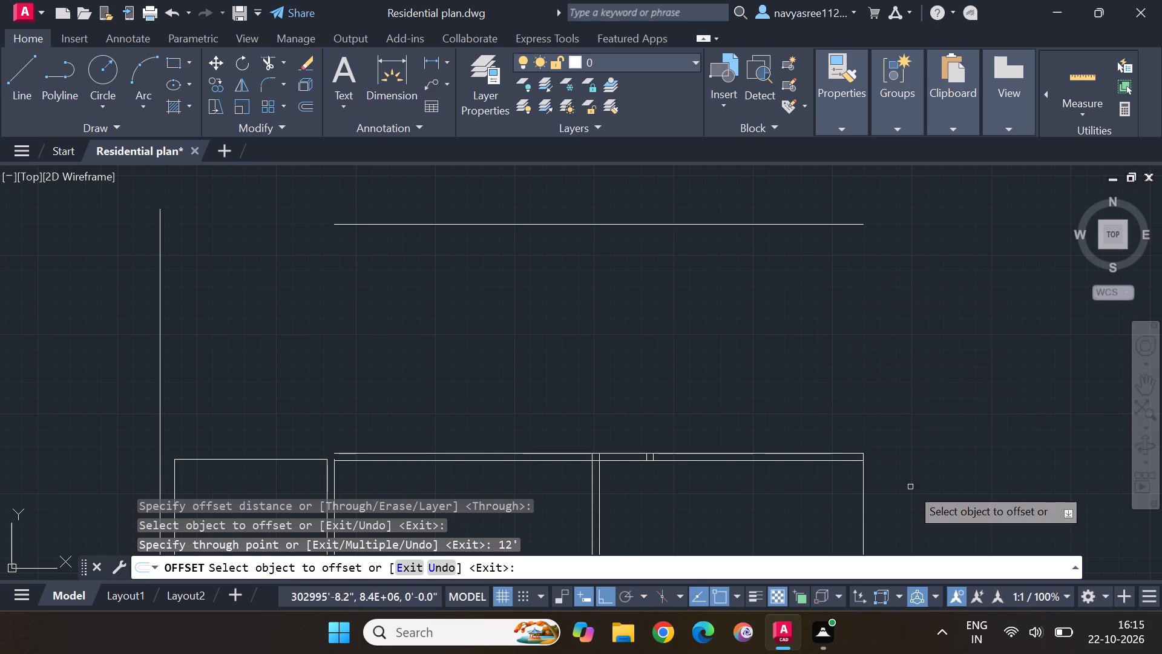
key(Escape)
key(Escape)
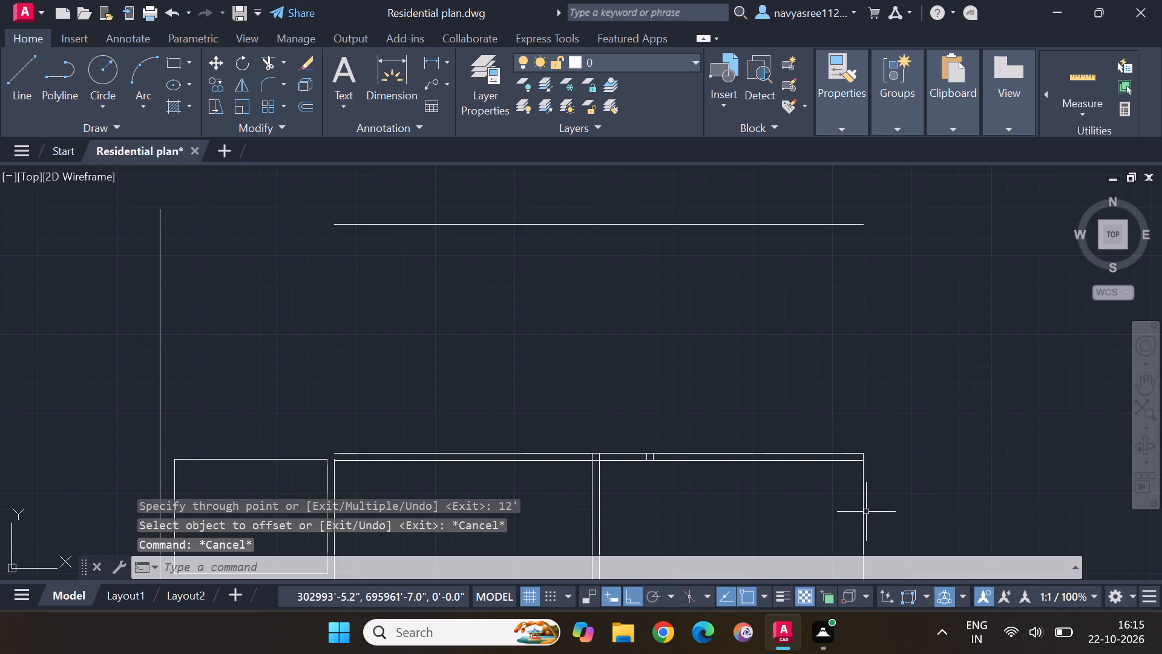
Stretch the upper end of the right exterior wall line about 13'-9" upward, past the new horizontal line.
click(863, 514)
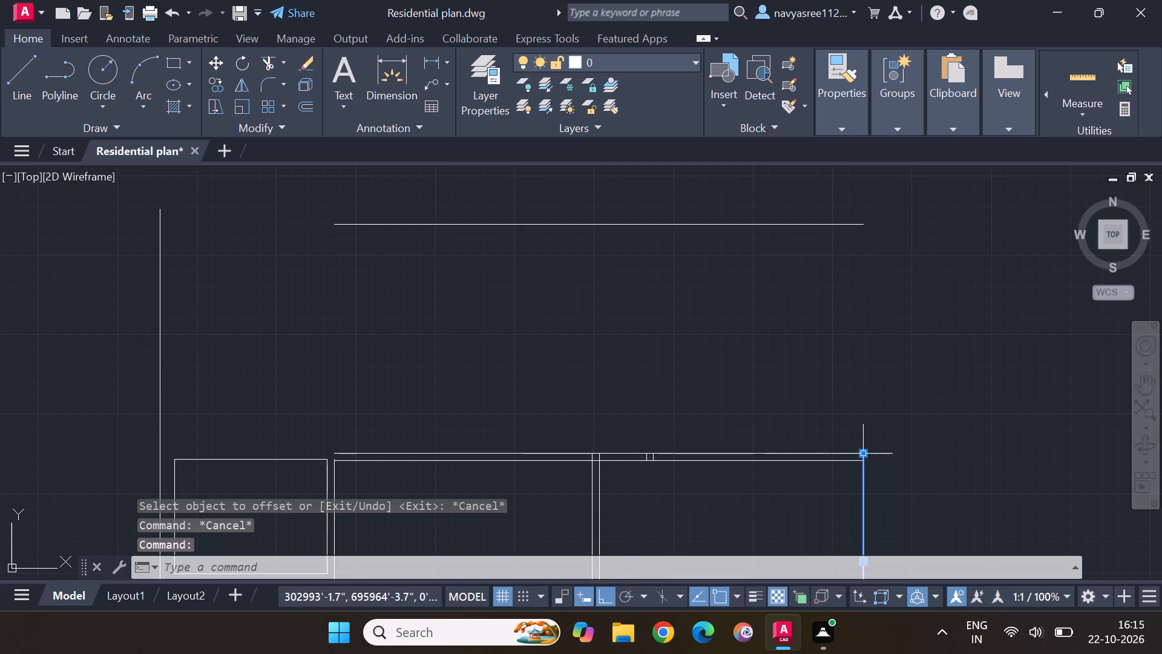
click(863, 458)
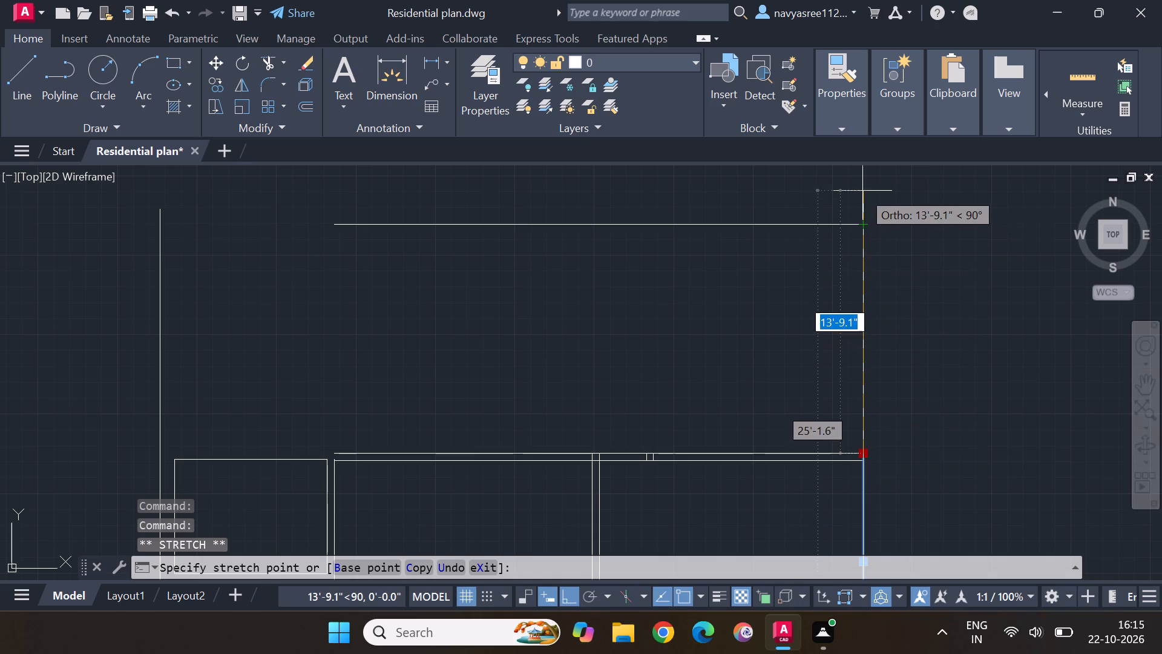
click(862, 191)
key(Escape)
key(Escape)
key(Escape)
key(Escape)
key(Escape)
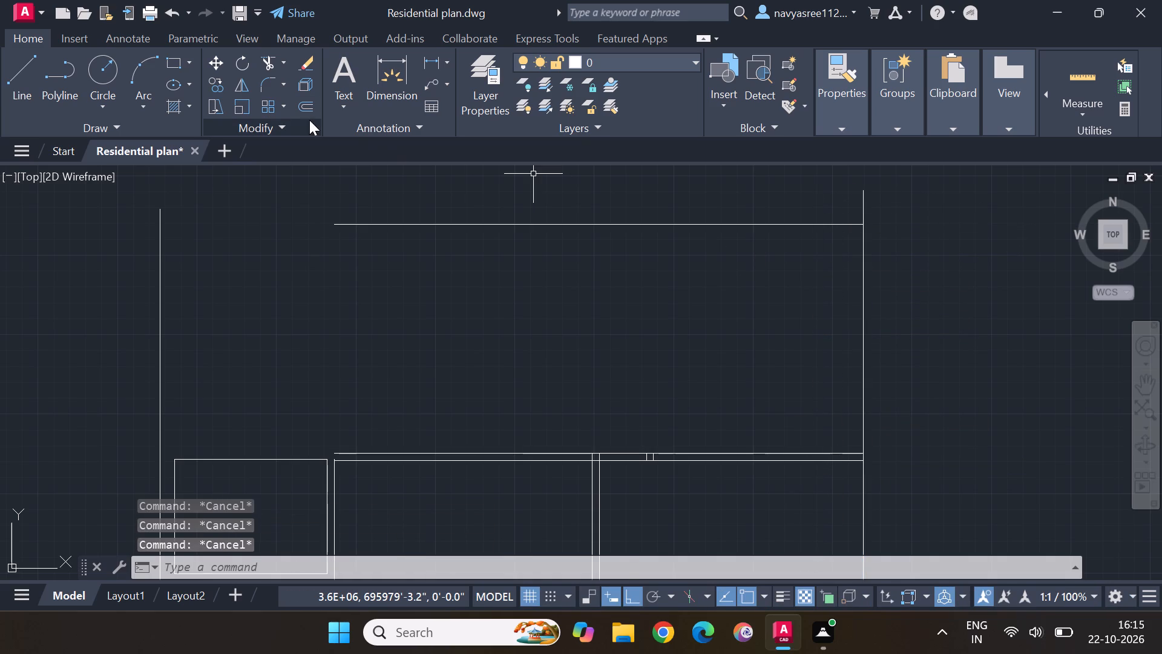
Offset the extended right exterior wall line 11' inward to the left.
click(312, 107)
key(Return)
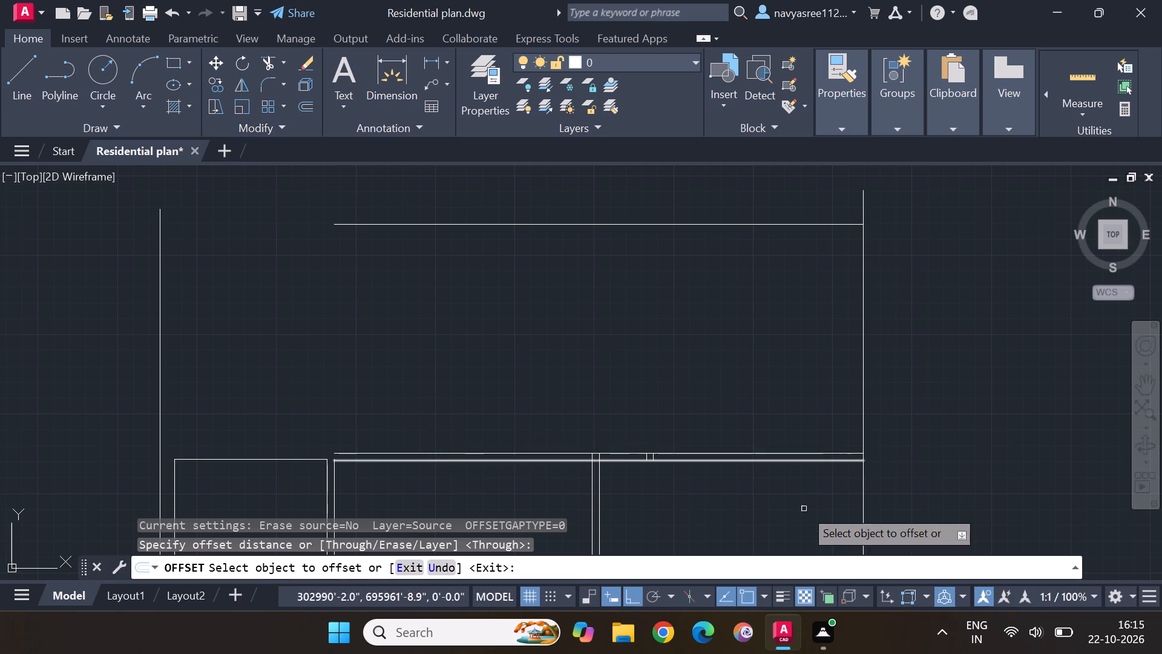
click(865, 357)
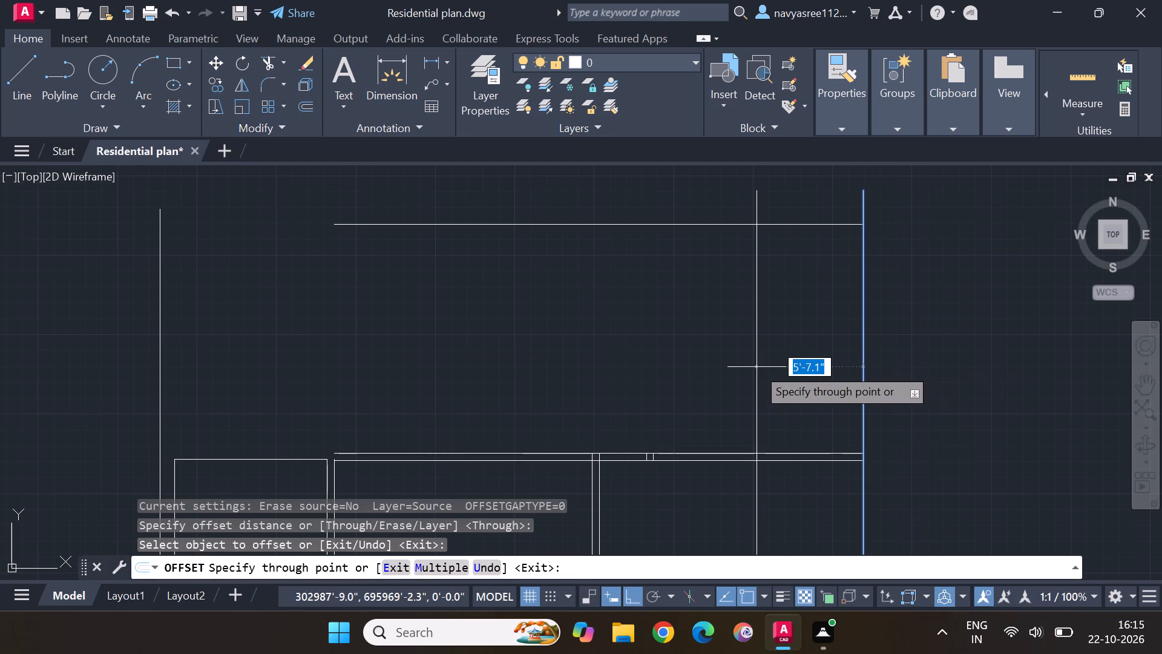
text(11)
key(apostrophe)
key(Return)
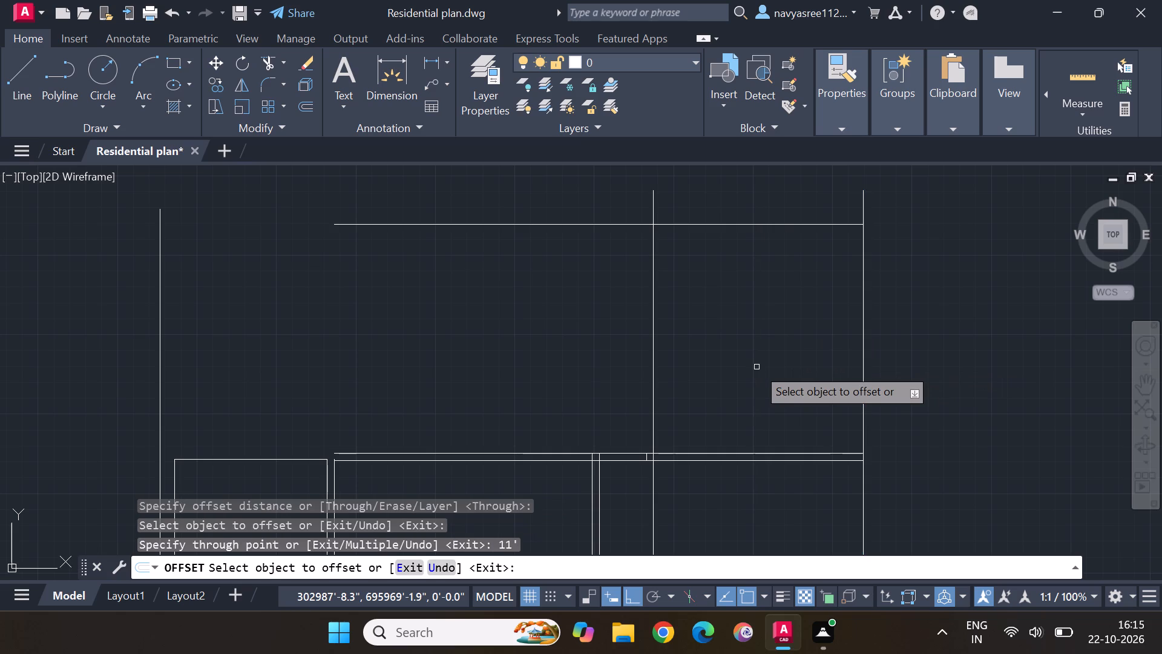
Offset the new vertical partition line 4.5" to the left to form the partition wall thickness.
click(654, 385)
key(4)
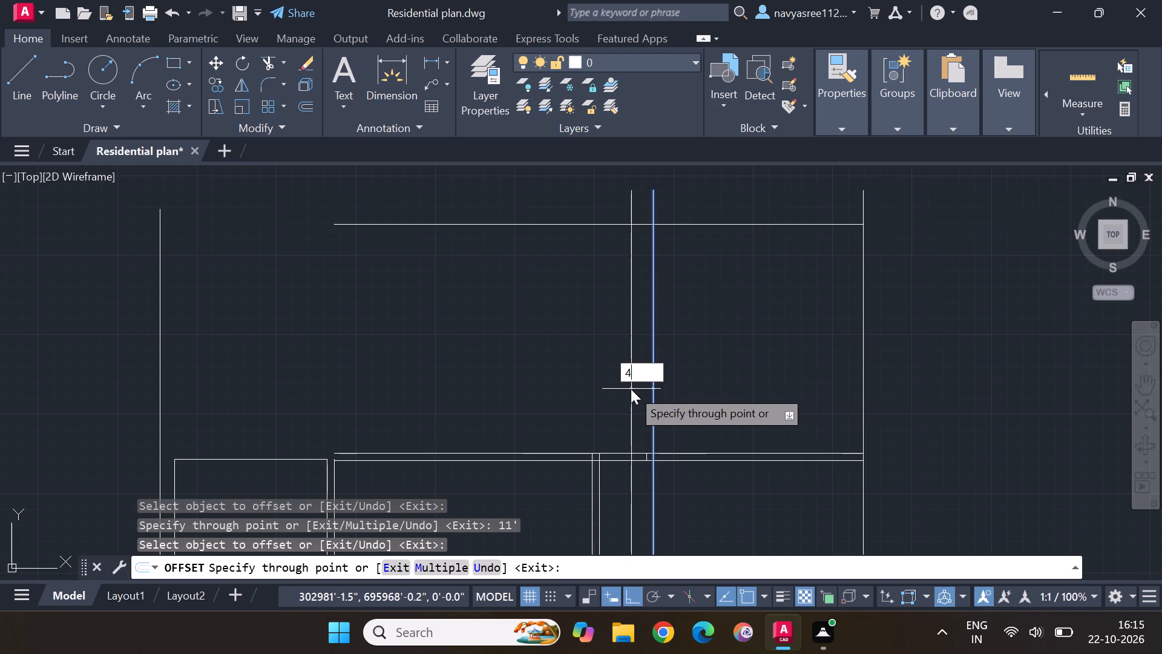
text(.5)
key(shift+quotedbl)
key(Return)
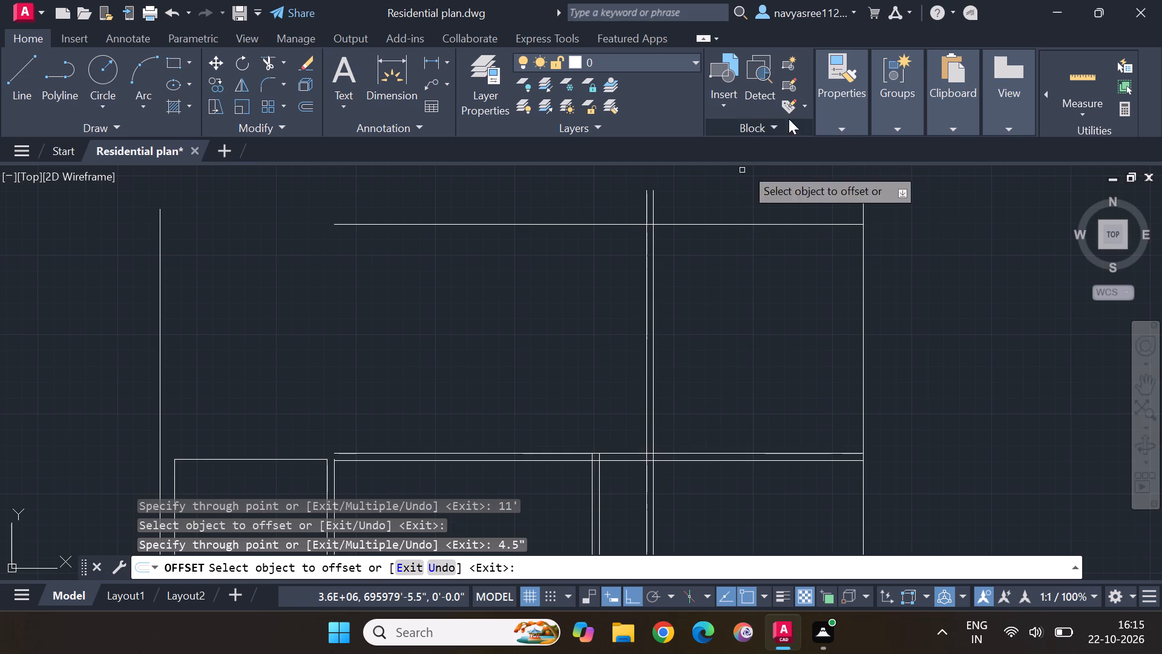
Offset the topmost horizontal line 9" upward to form the exterior wall thickness.
click(787, 224)
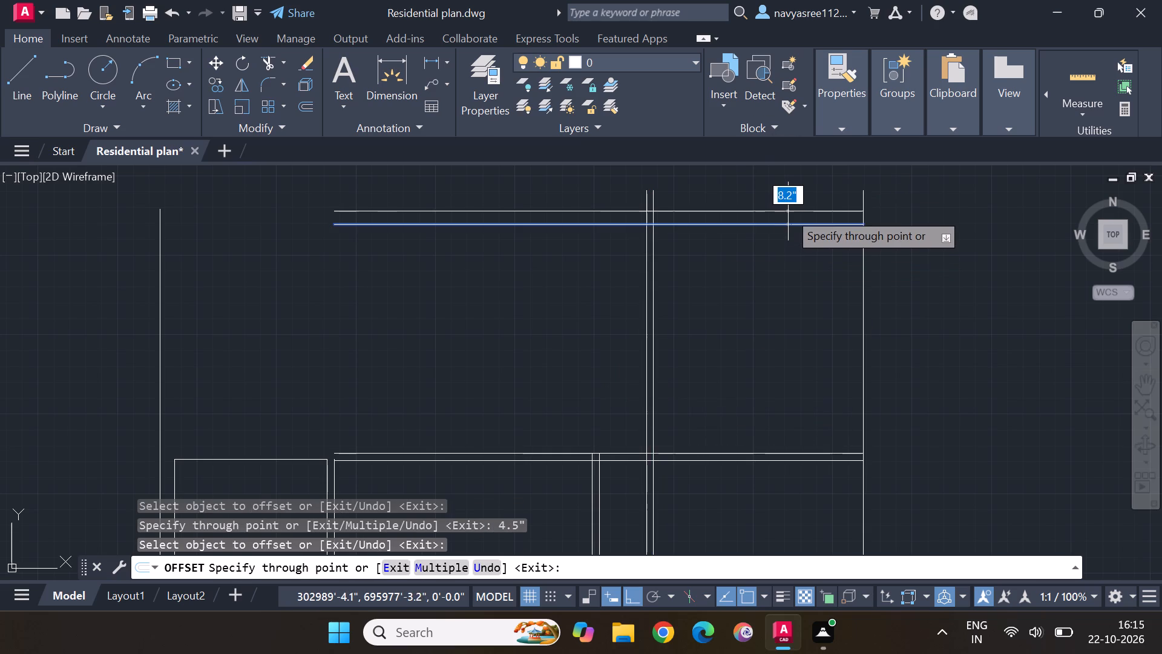
key(9)
key(shift+quotedbl)
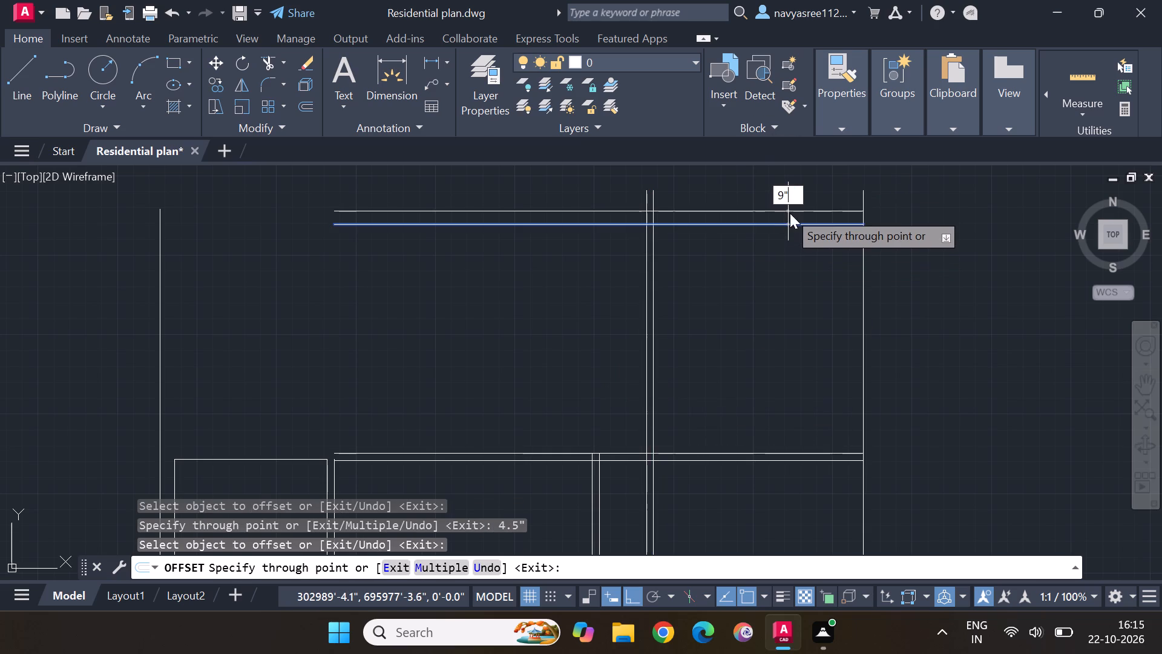
key(Return)
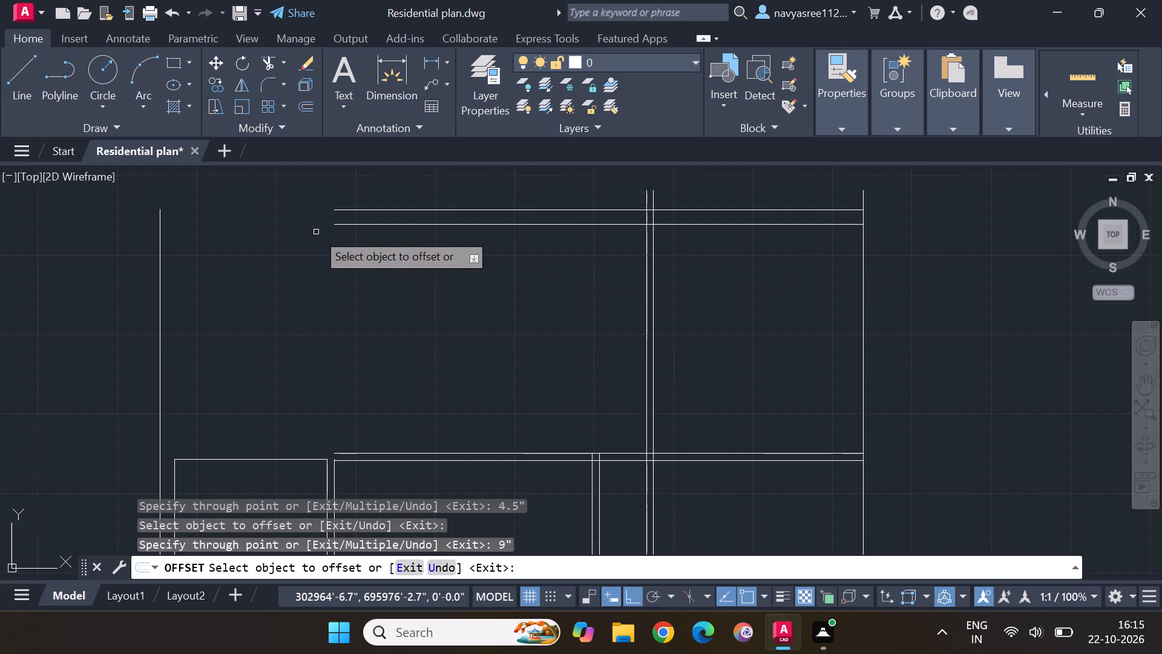
key(Escape)
key(Escape)
Stretch the left ends of both top exterior wall lines past the long left vertical wall line.
click(353, 225)
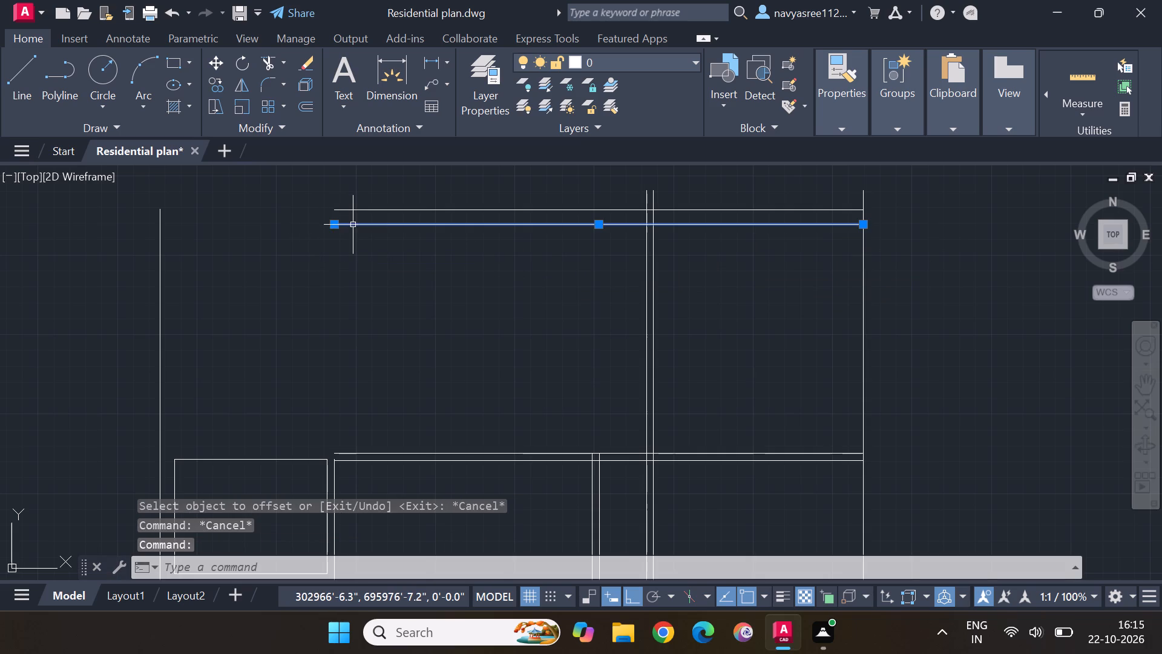
click(336, 225)
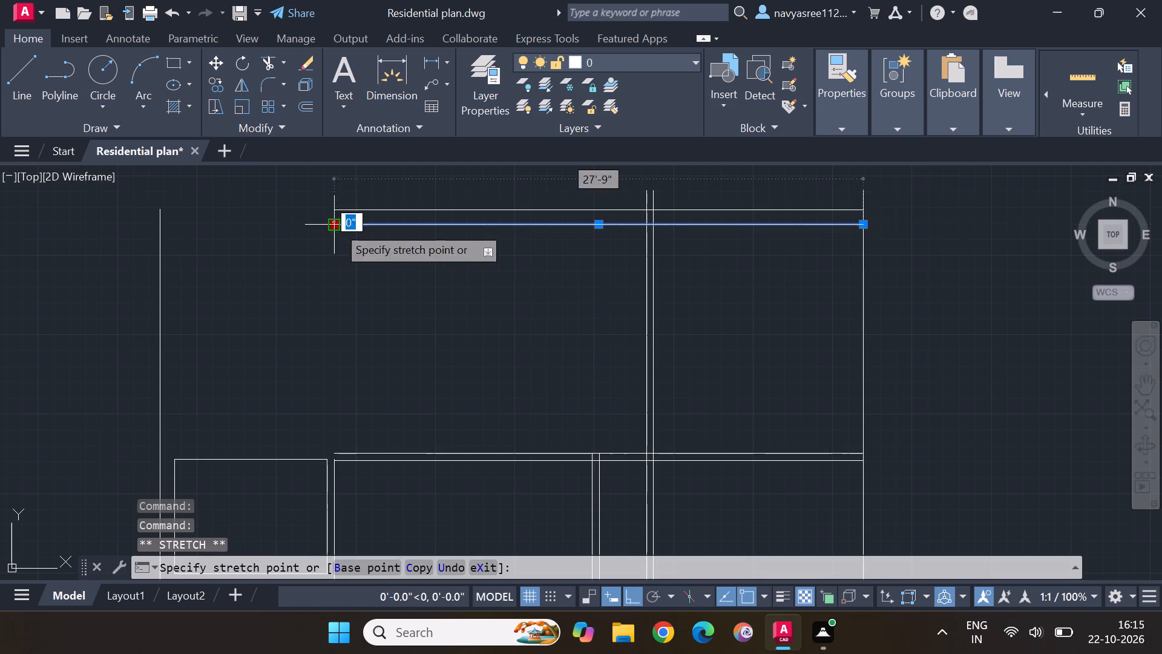
click(142, 224)
key(Escape)
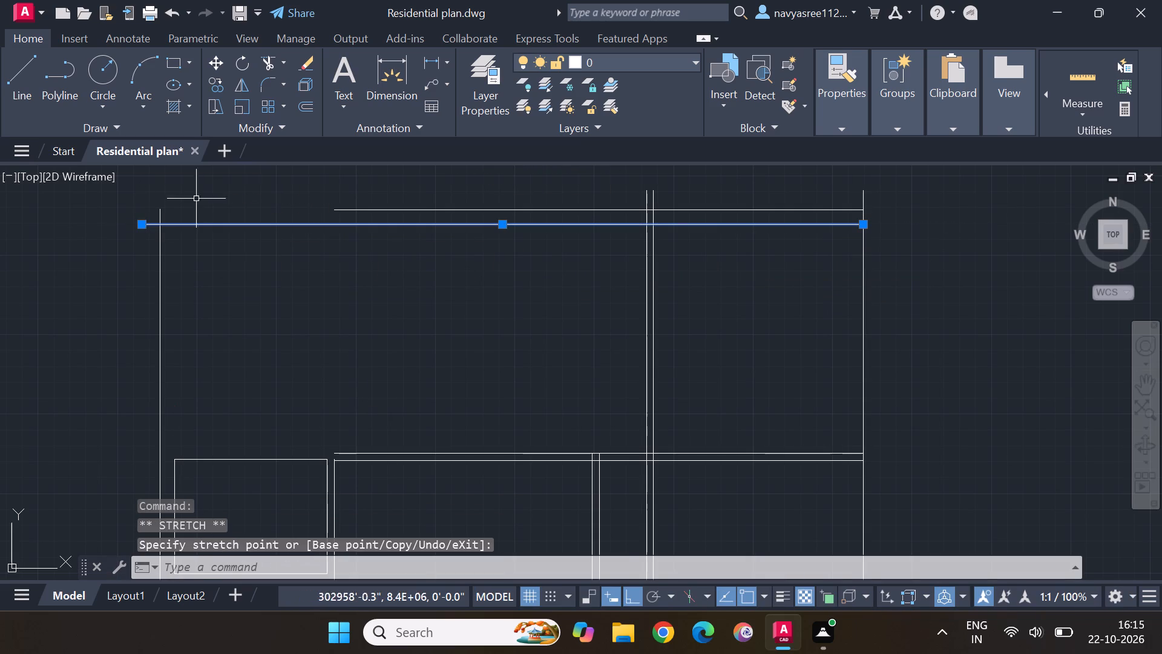
click(355, 208)
click(336, 208)
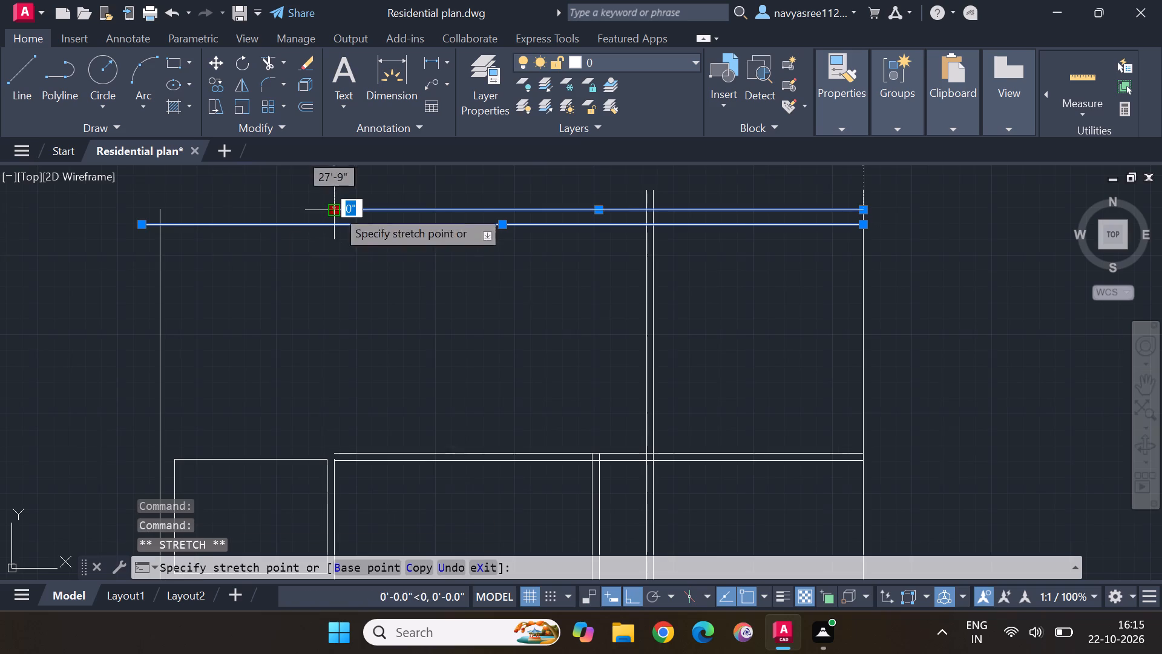
click(101, 218)
key(Escape)
key(Escape)
key(Escape)
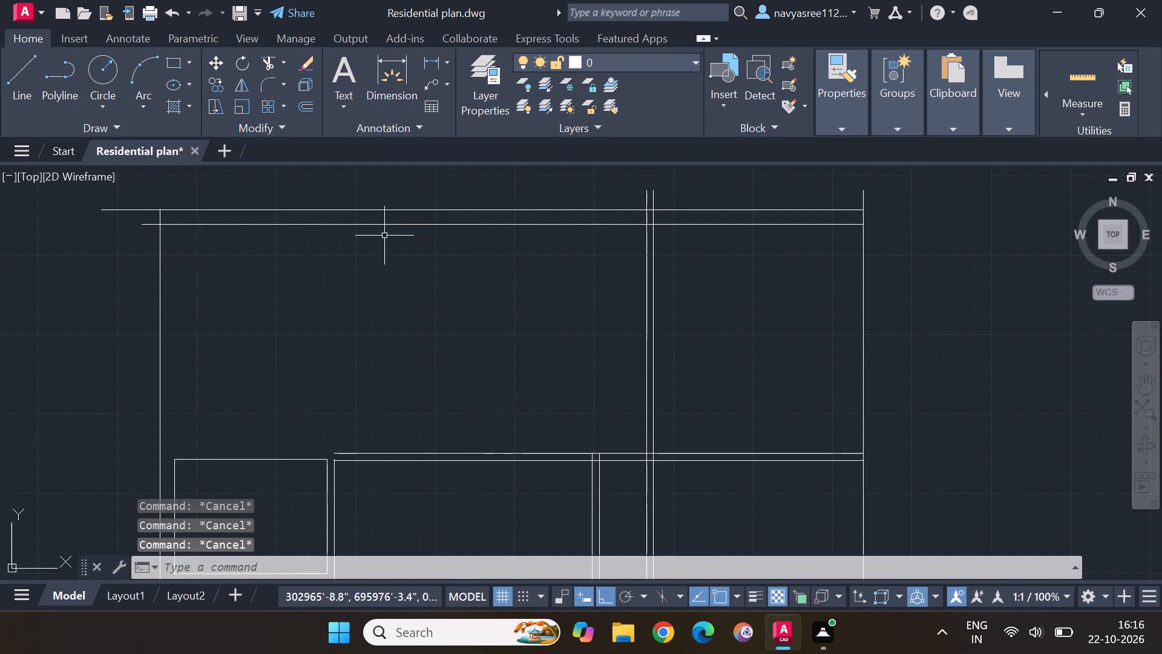
Trim the ends of the partition lines and right exterior wall line that project above the top wall.
middle_drag(570, 274, 596, 399)
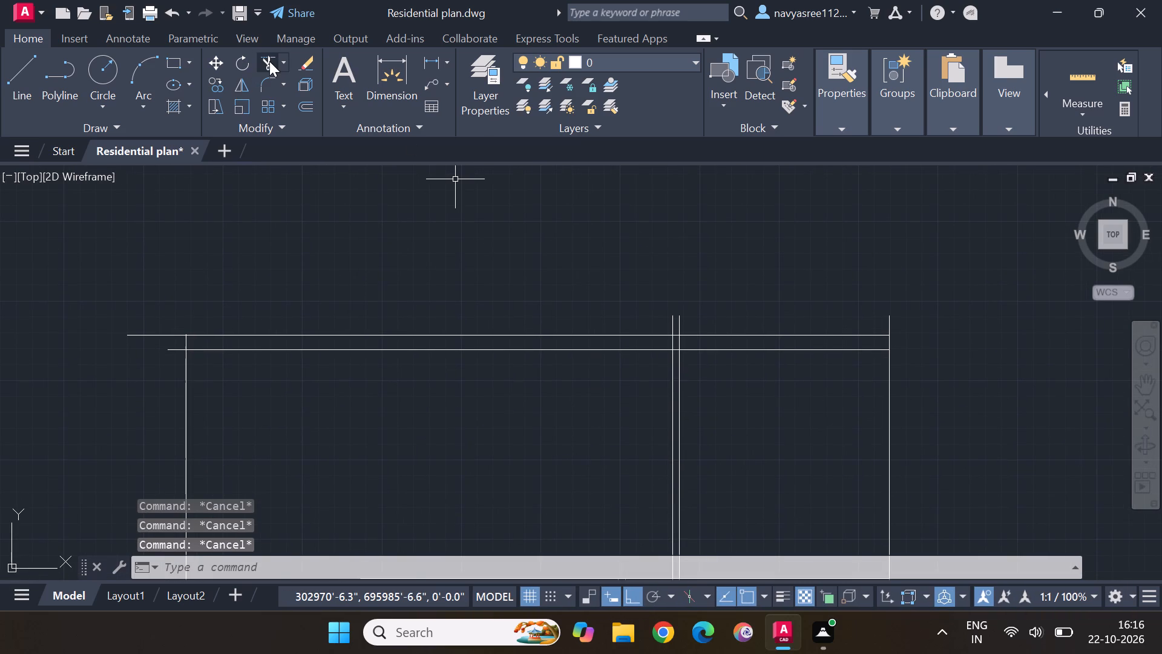
click(272, 61)
scroll(719, 340, up, 3)
drag(499, 276, 537, 269)
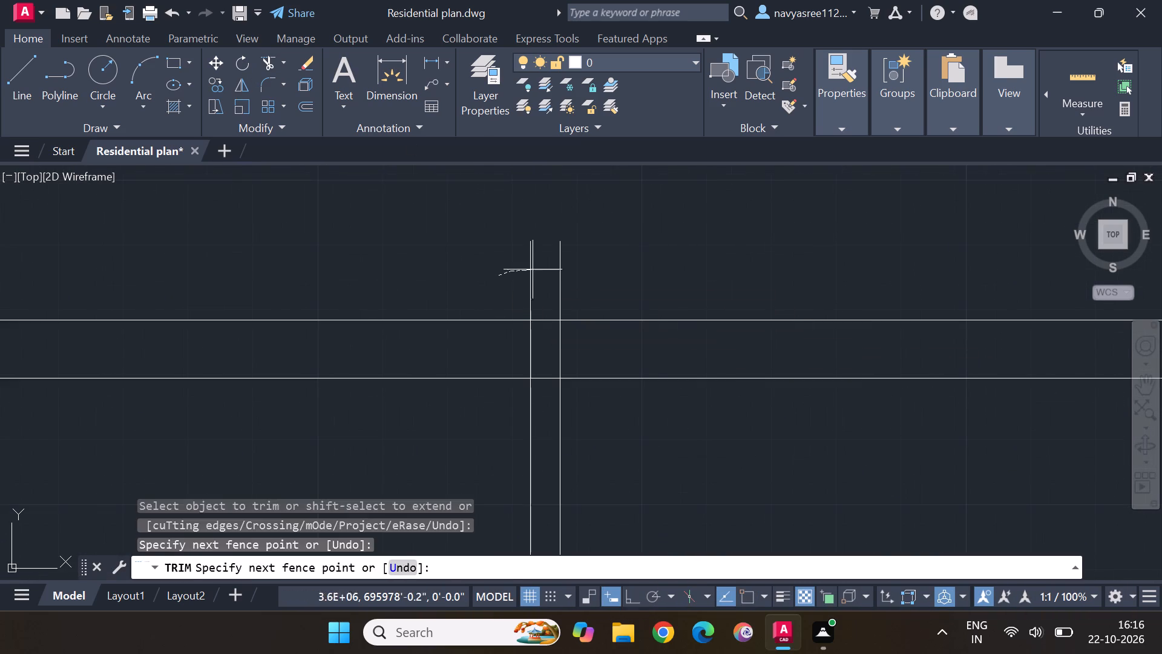
drag(537, 269, 599, 265)
scroll(624, 279, down, 3)
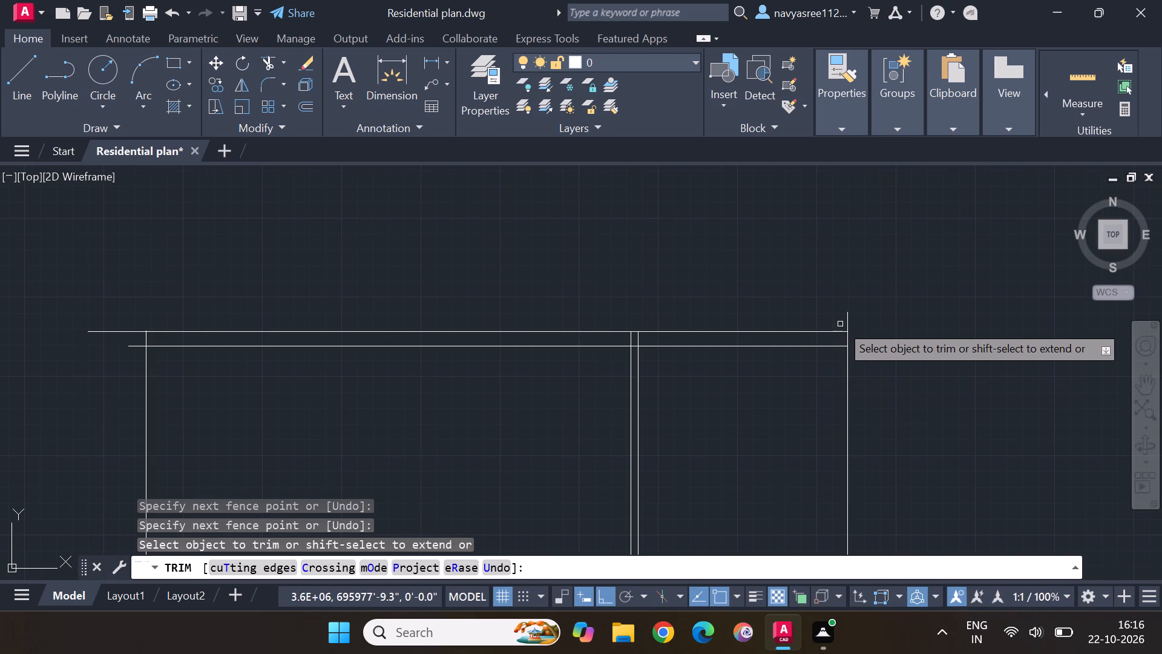
click(849, 317)
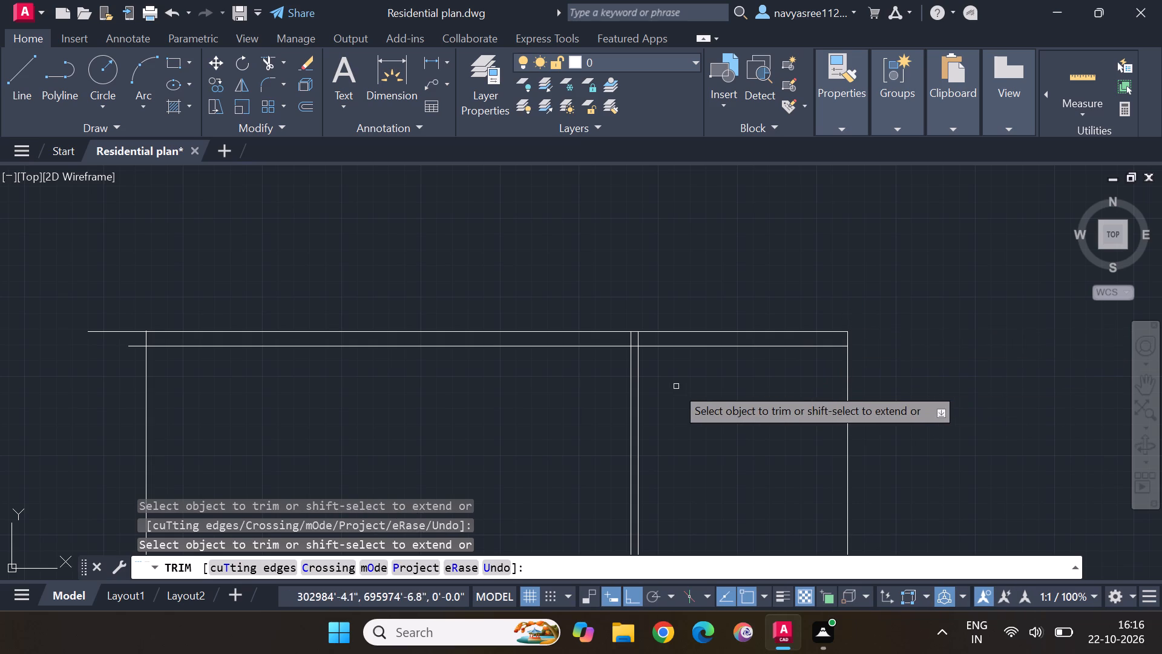
Trim the two new partition lines where they run down through the room below the horizontal wall.
scroll(675, 387, down, 2)
middle_drag(695, 432, 714, 365)
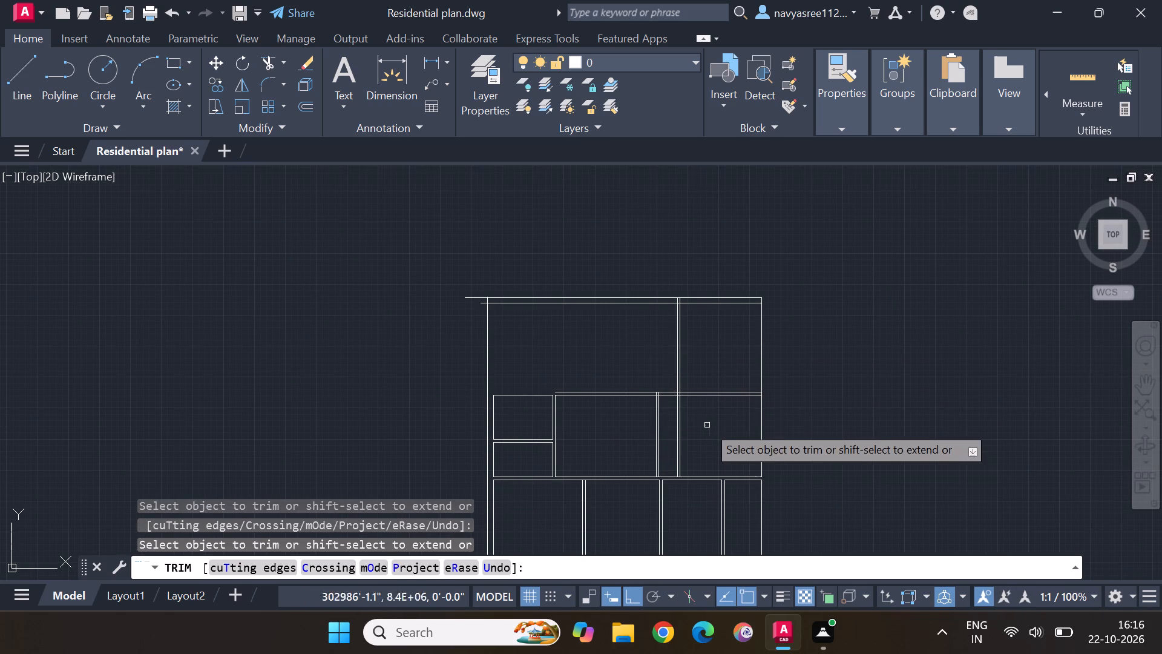
drag(707, 424, 674, 448)
key(Escape)
key(Escape)
Offset the upper partition's left line 6' to the left and the top wall's inner line 8' downward.
scroll(652, 350, up, 2)
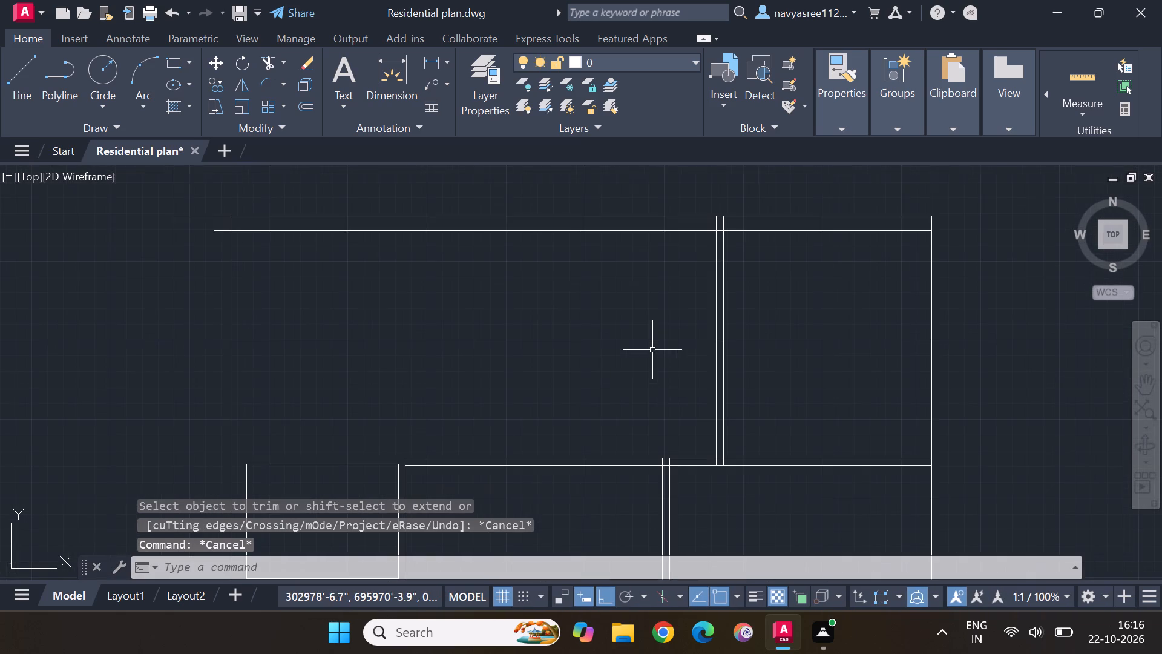
click(312, 107)
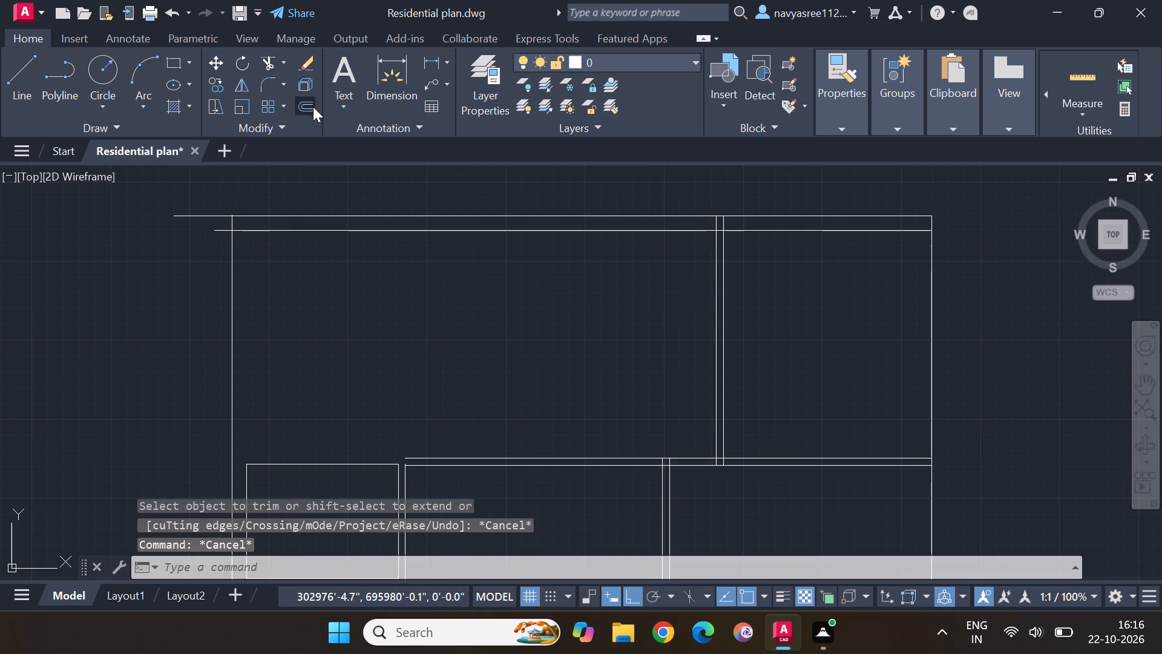
key(Return)
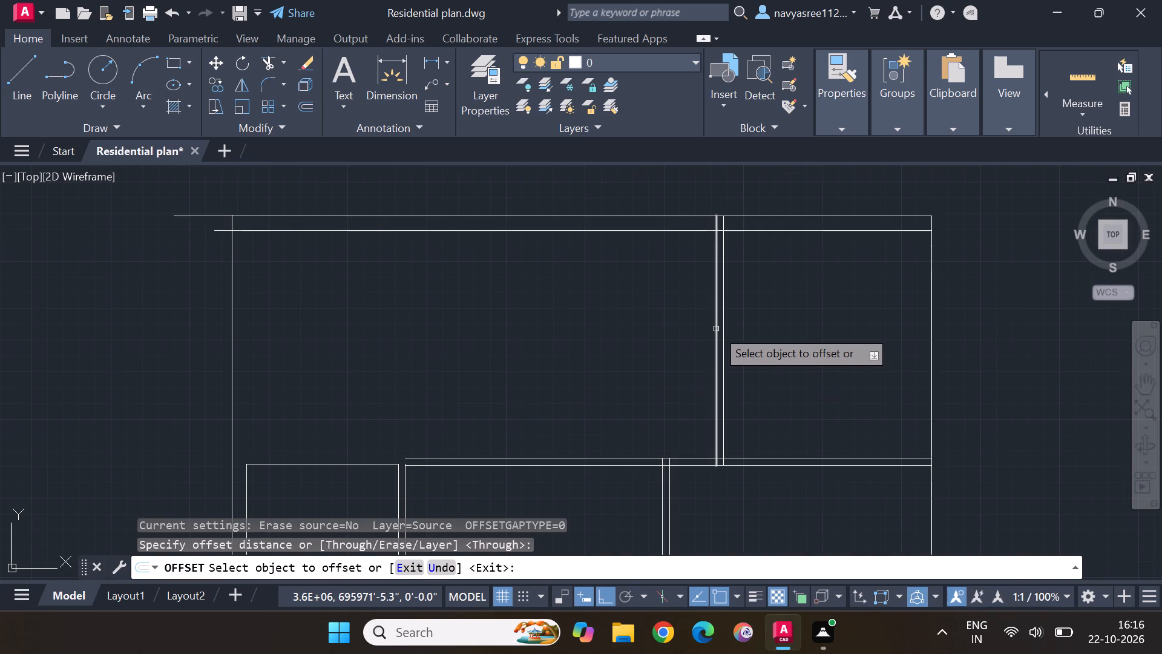
click(716, 329)
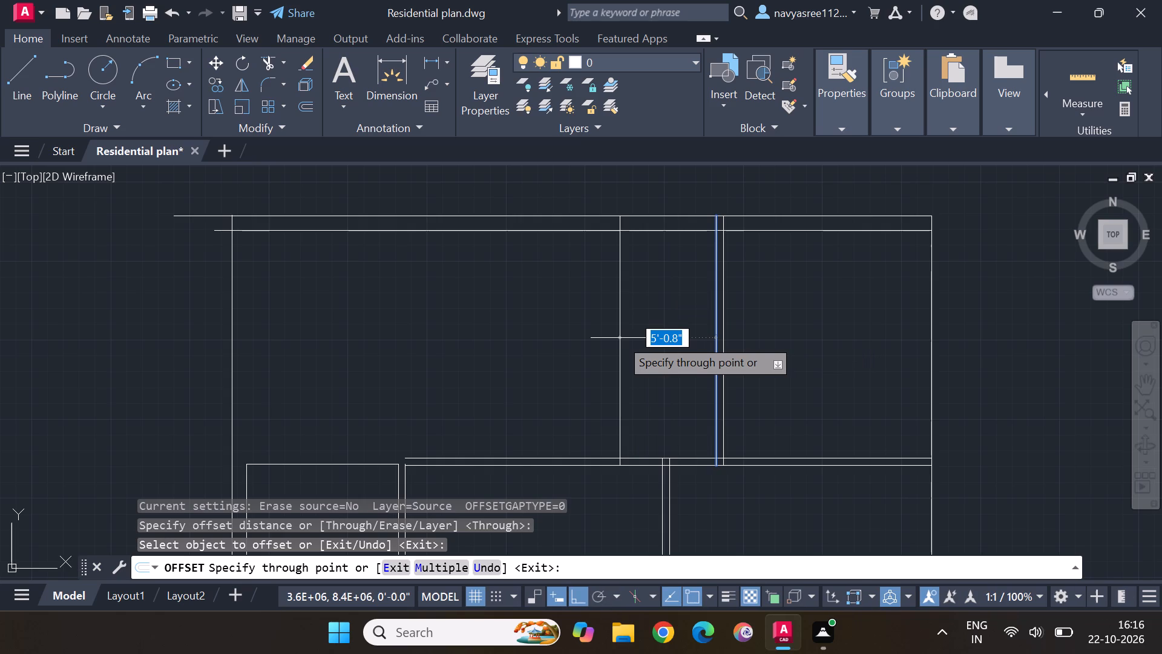
text(6')
key(Return)
click(654, 230)
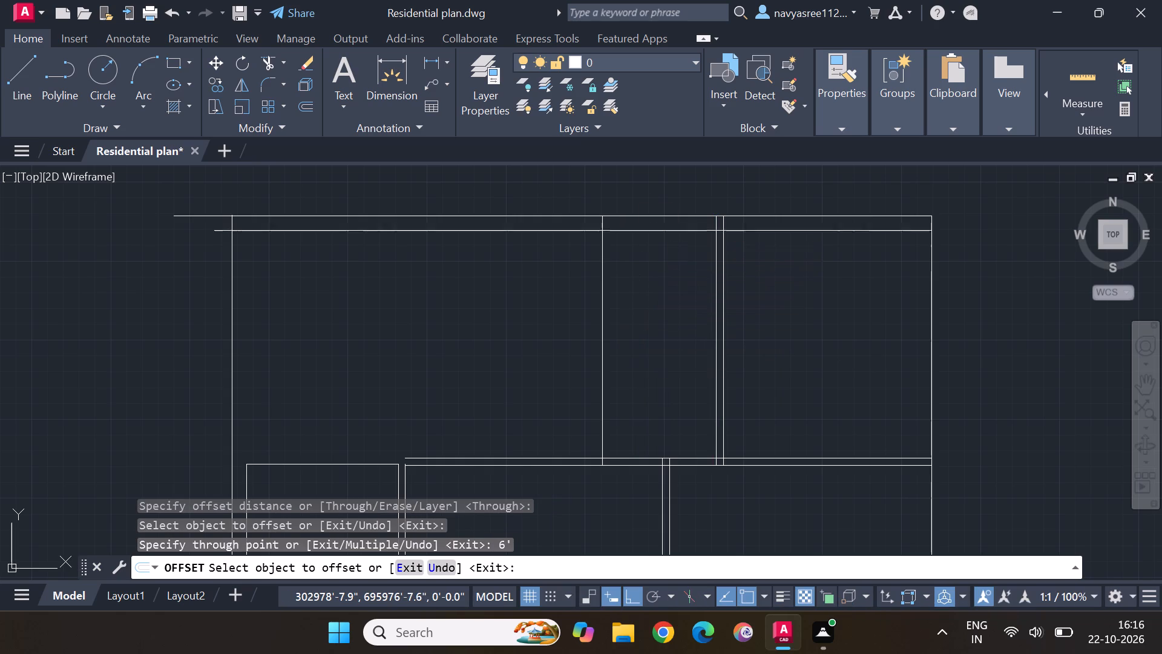
text(8')
key(Return)
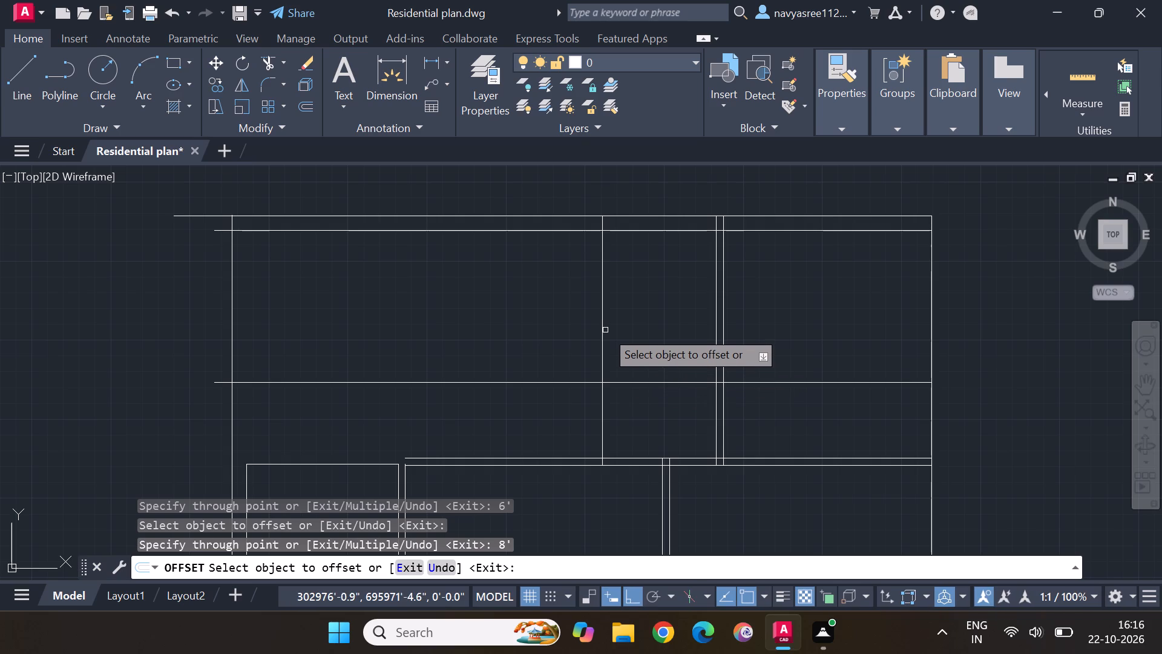
Offset the new vertical line 4.5" to the left and the new horizontal line 4.5" downward to form partition thicknesses.
click(603, 327)
text(4.5")
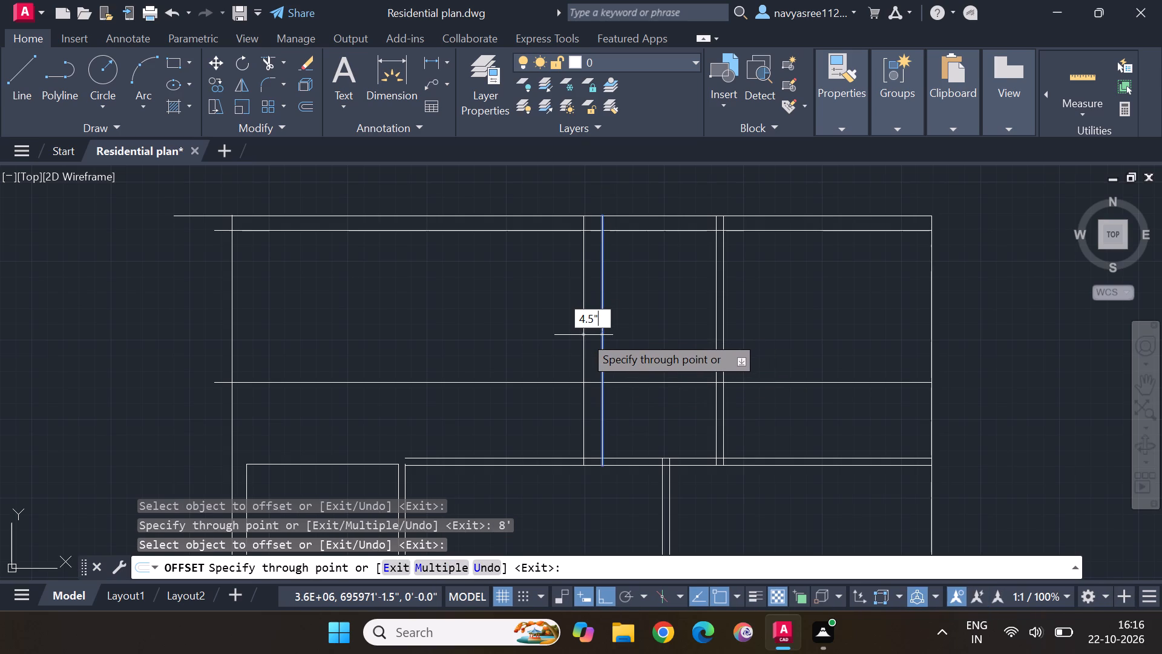
key(Return)
click(625, 380)
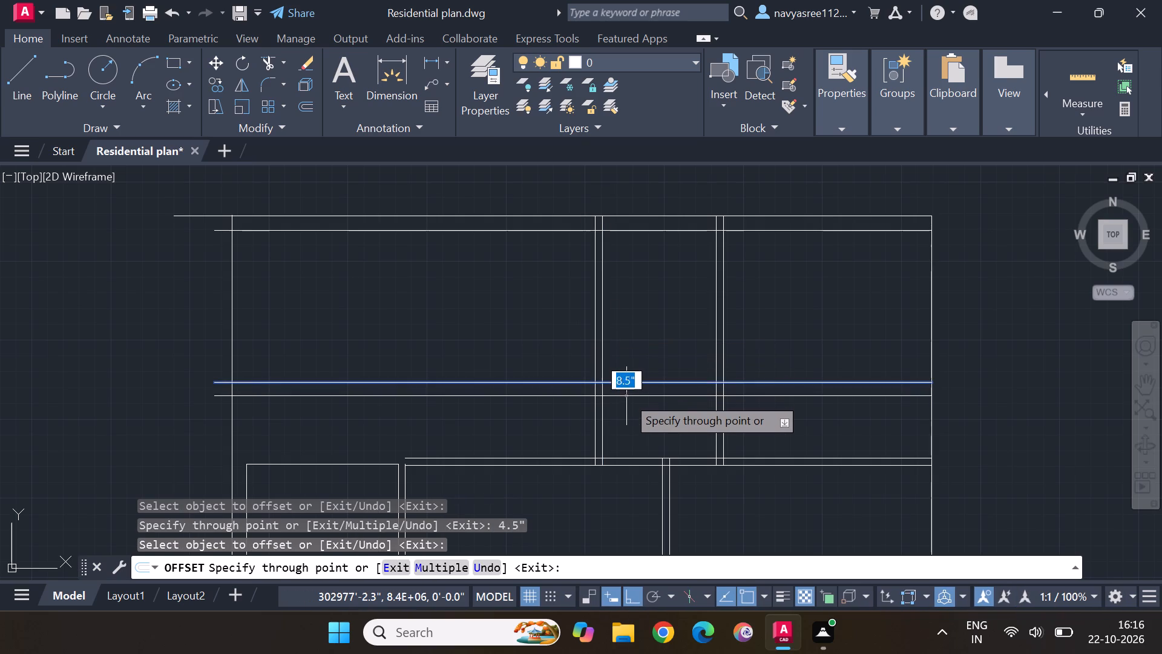
key(4)
text(.5)
key(shift+quotedbl)
key(Return)
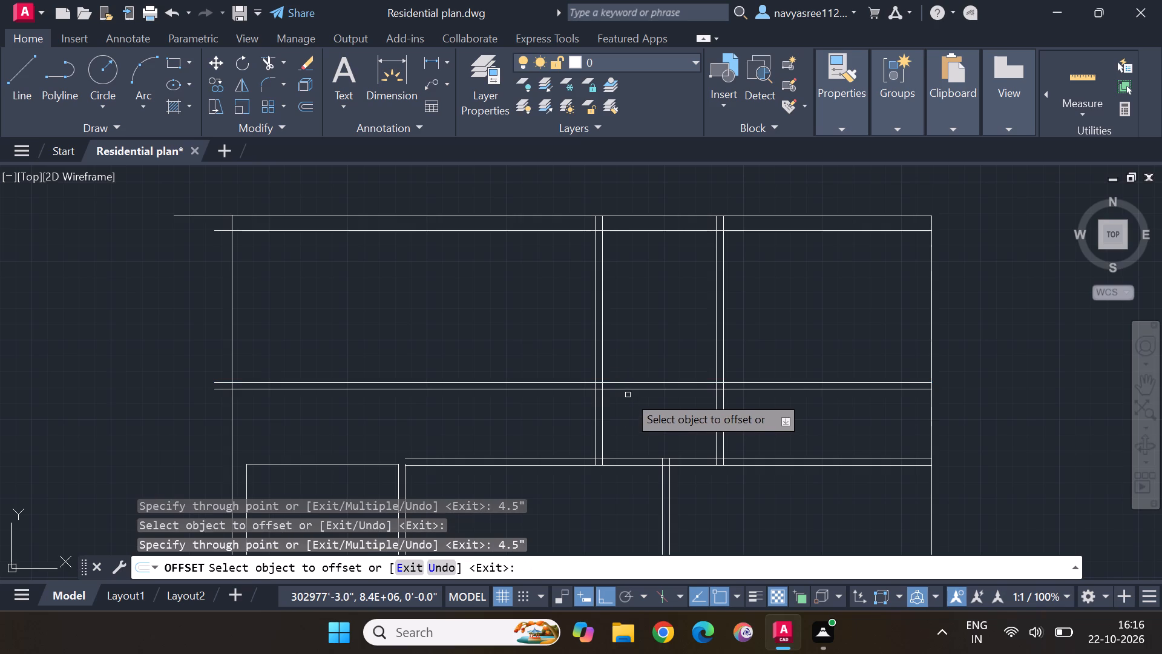
Offset the new vertical partition's left line 6' to the left and the top wall's inner line 8' downward again.
click(595, 305)
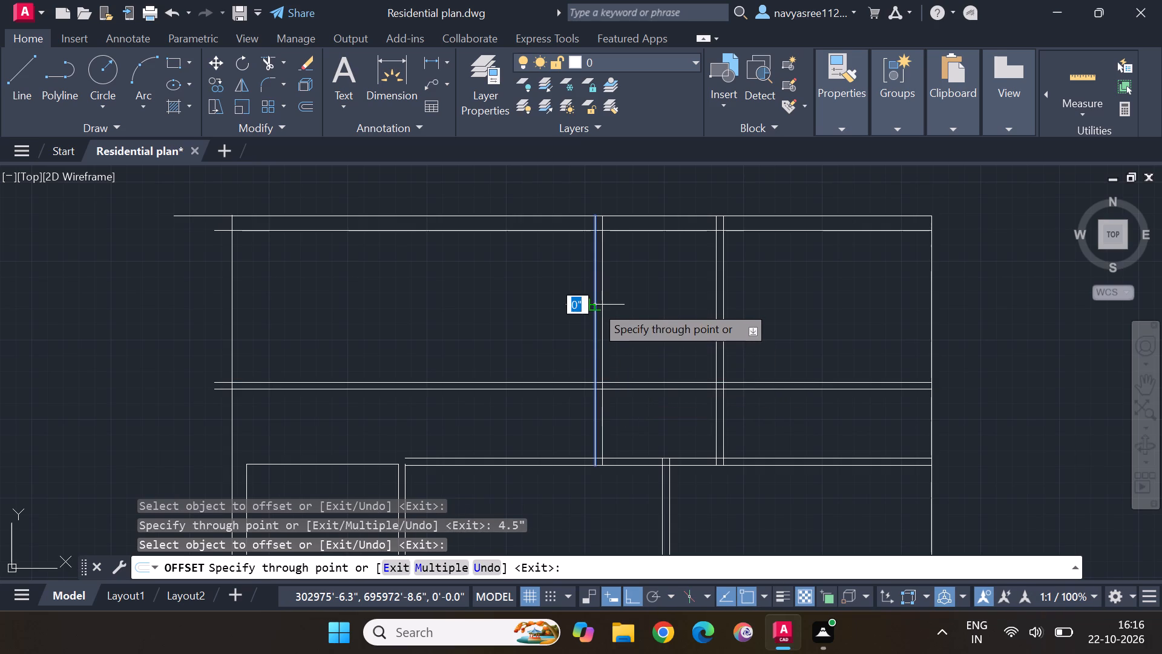
key(6)
key(apostrophe)
key(Return)
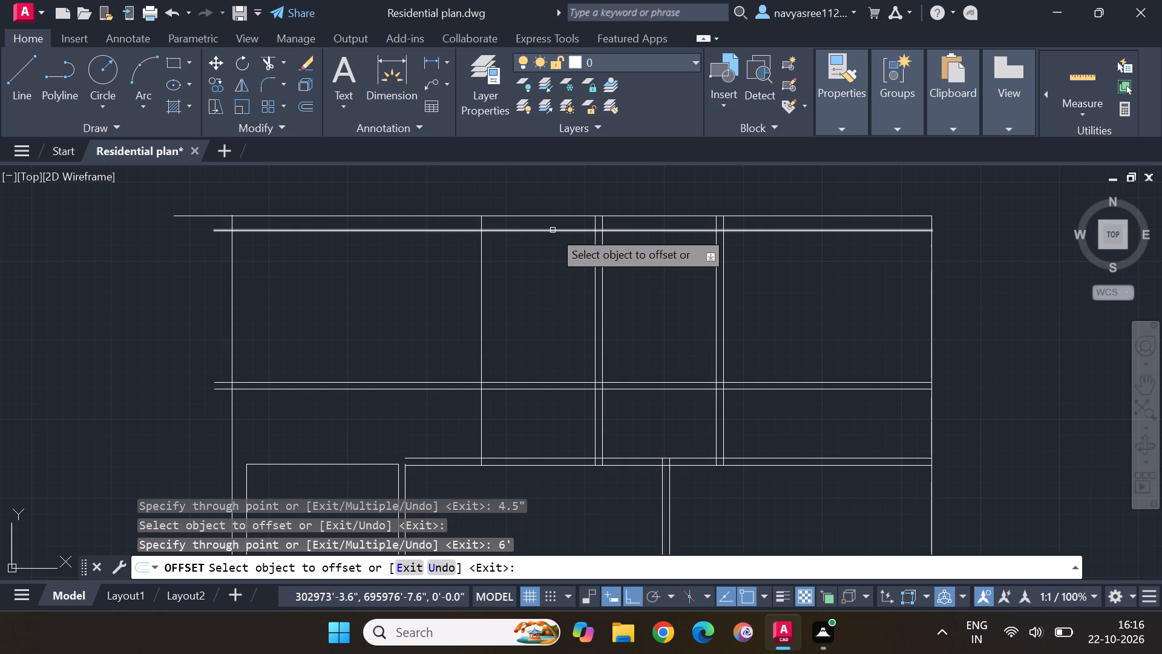
click(553, 230)
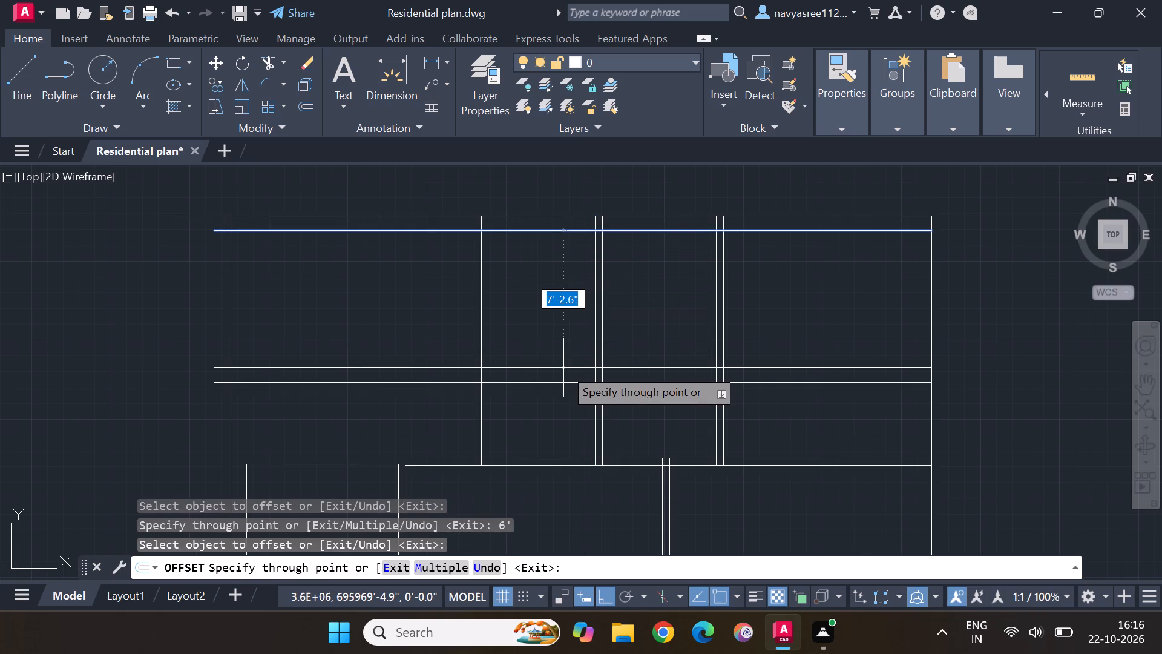
key(8)
key(apostrophe)
key(Return)
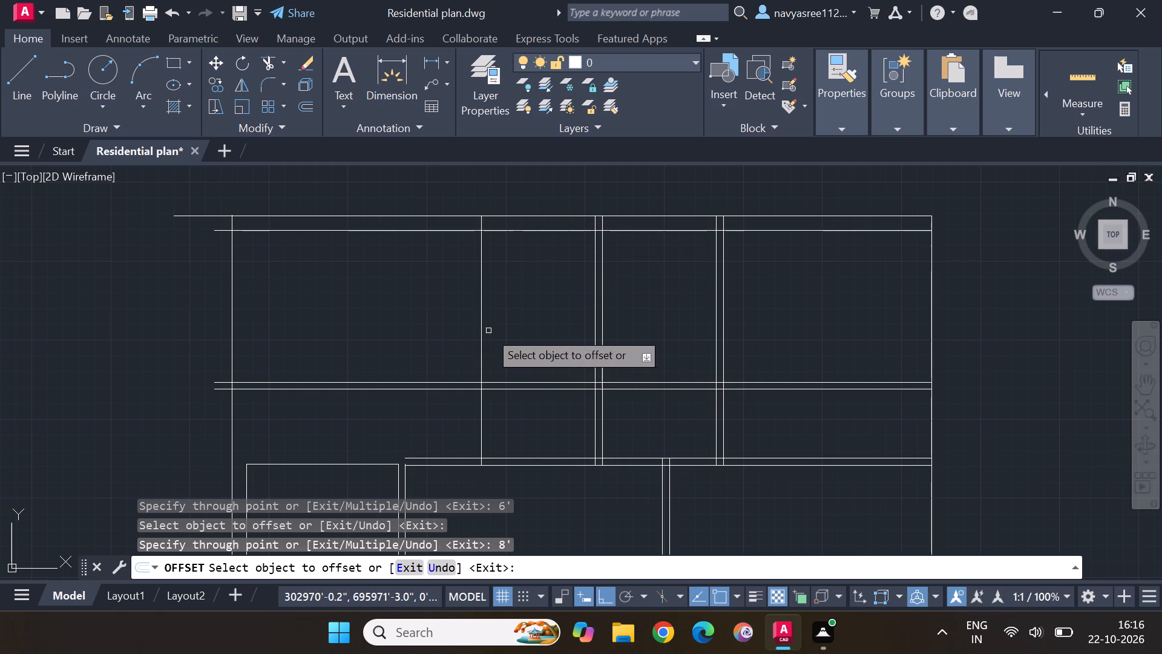
Offset the leftmost upper partition line 4.5" to the left to form its wall thickness.
click(481, 323)
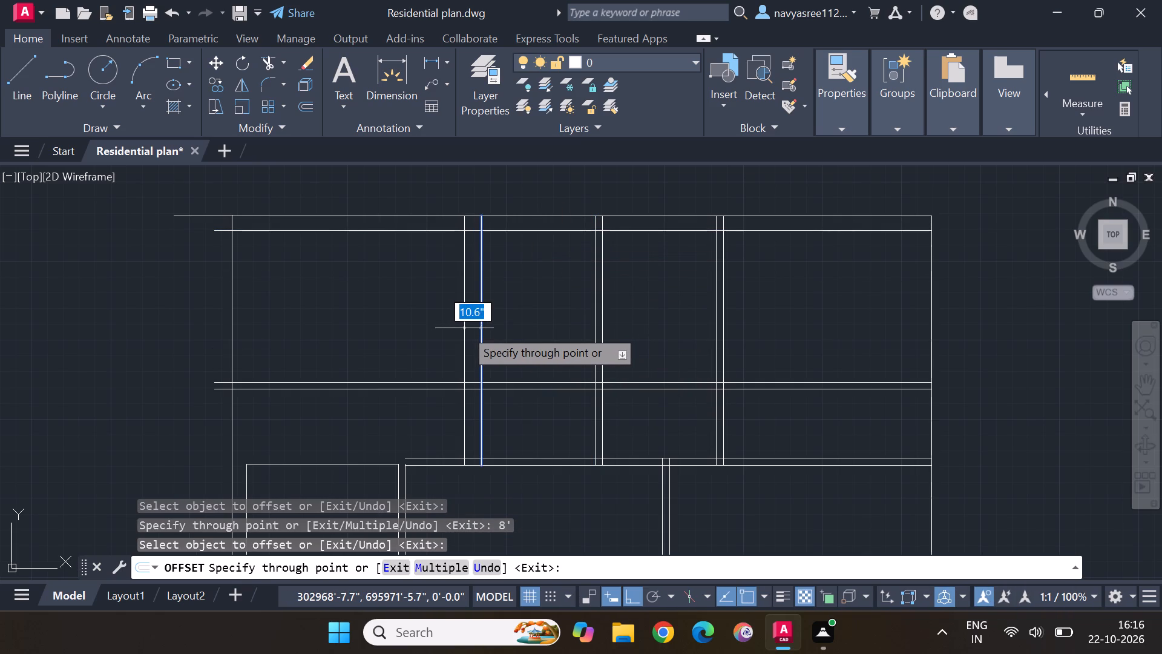
key(4)
key(period)
key(5)
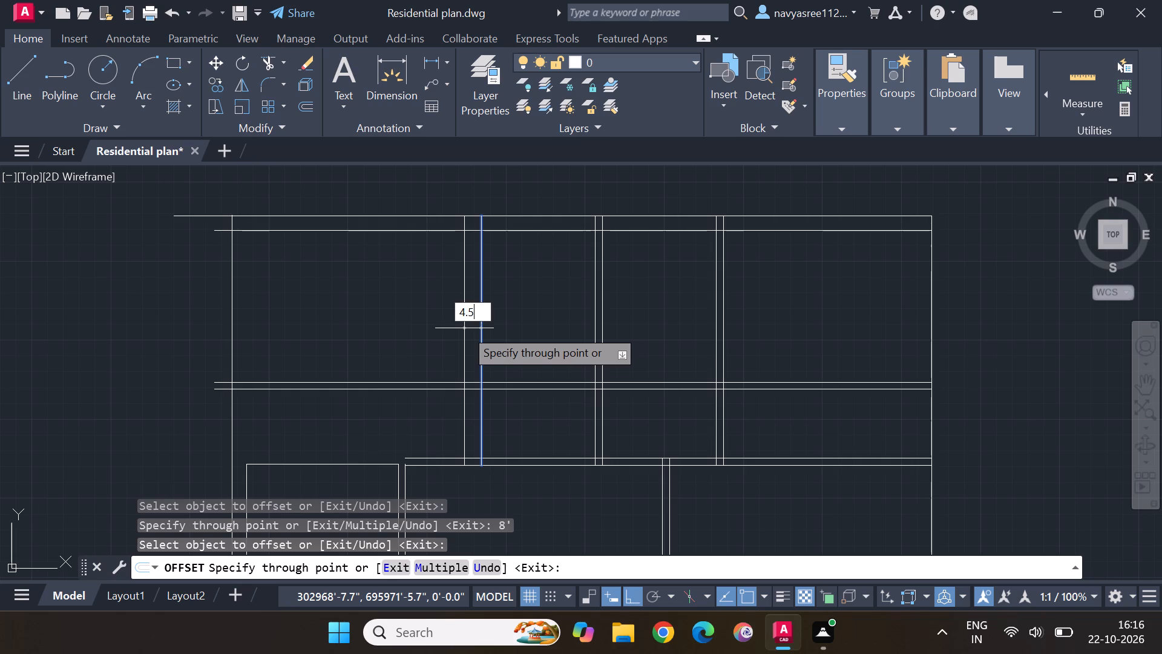
key(shift+quotedbl)
key(Return)
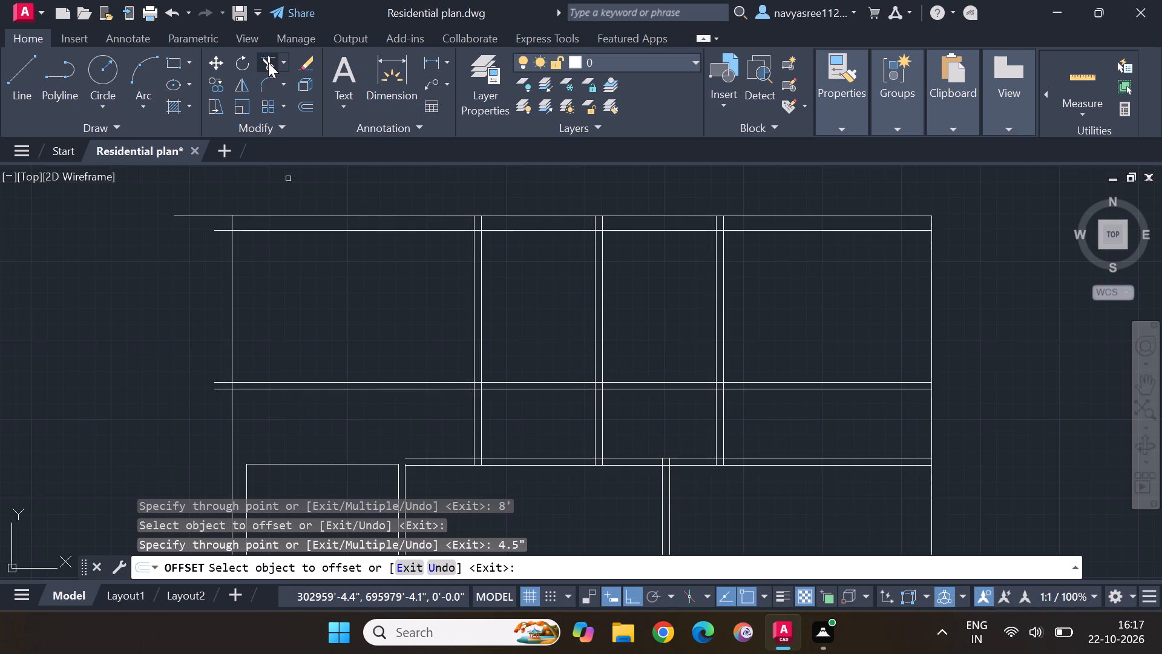
Trim the horizontal partition lines across the upper-left room and all wall line ends projecting past the left exterior wall line.
click(268, 62)
drag(420, 335, 413, 414)
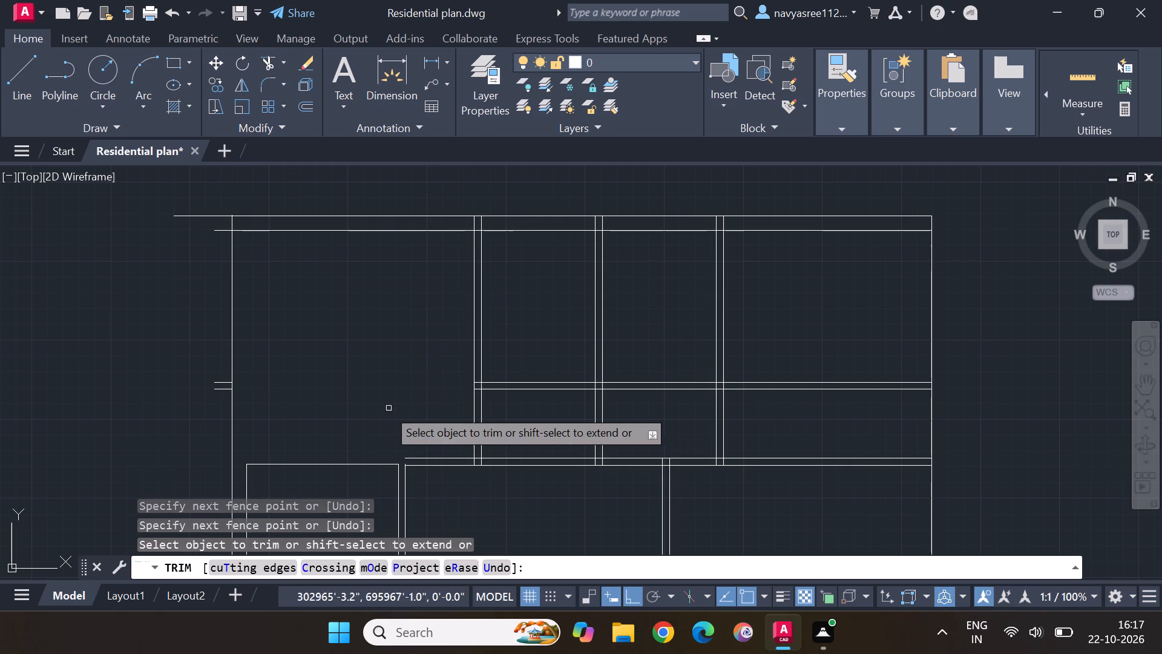
drag(214, 198, 218, 244)
drag(219, 377, 220, 403)
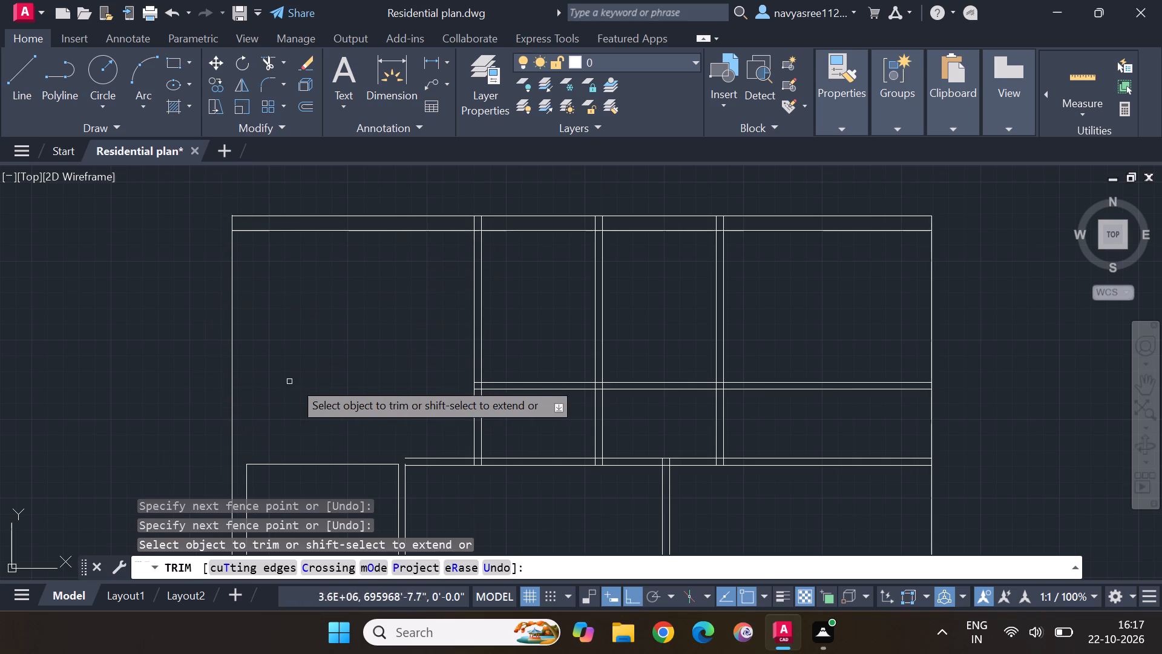
key(Escape)
key(Escape)
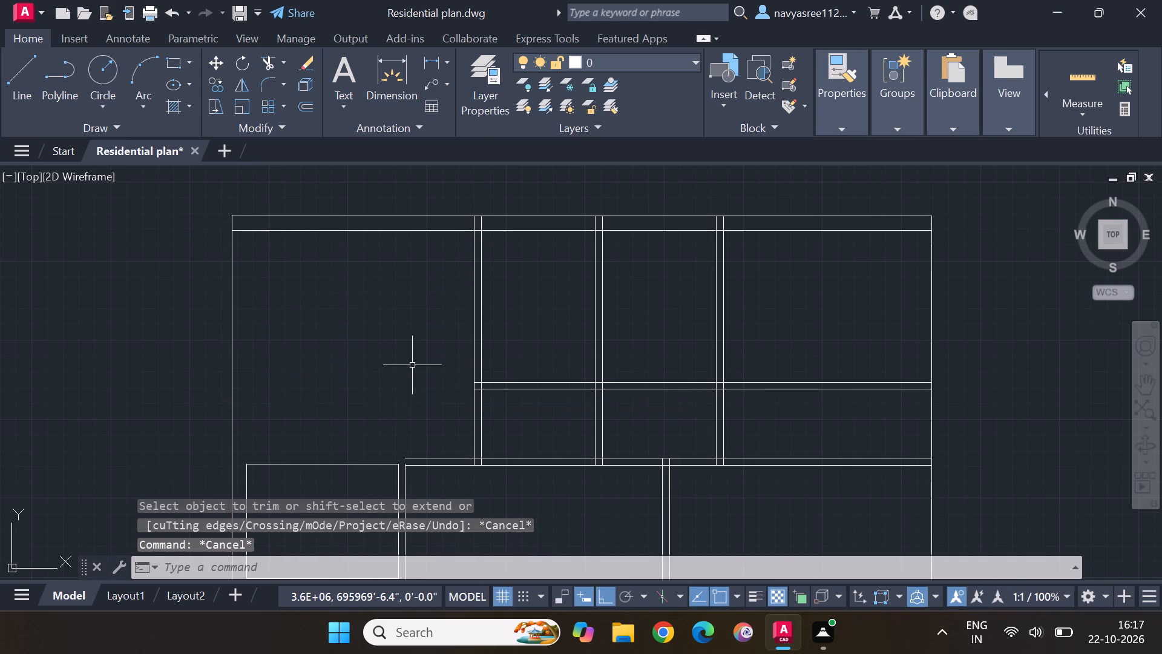
key(Escape)
key(Escape)
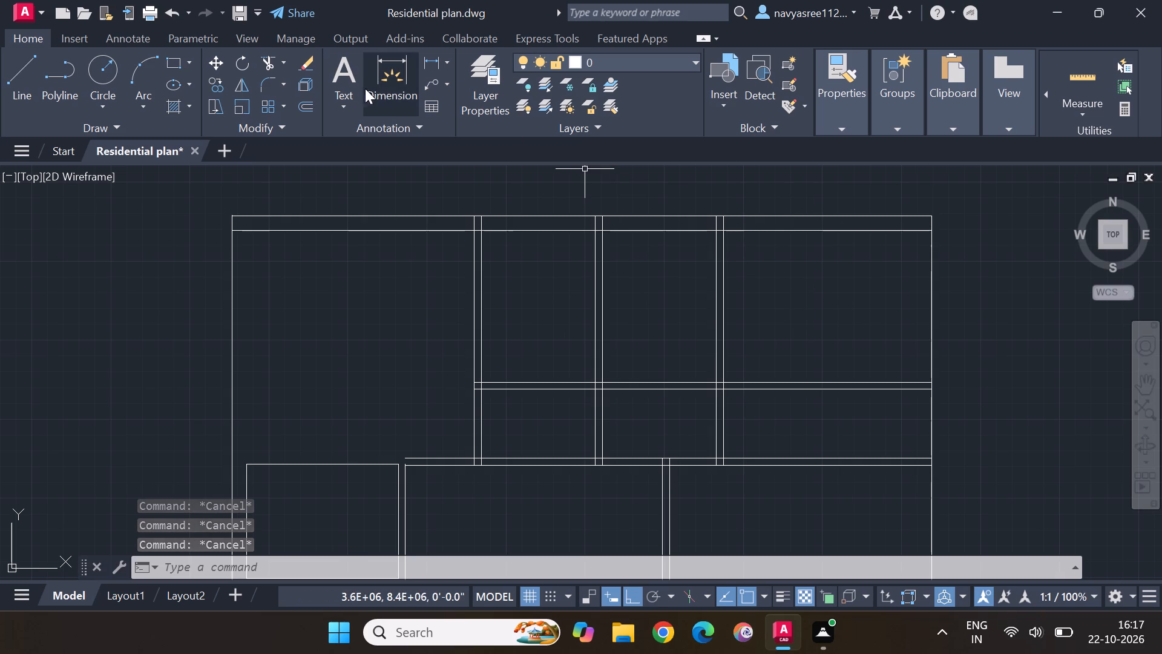
Trim the two horizontal partition lines where they cross the upper-right room.
click(263, 56)
drag(799, 312, 815, 411)
scroll(826, 411, down, 2)
middle_drag(823, 464, 896, 412)
key(Escape)
key(Escape)
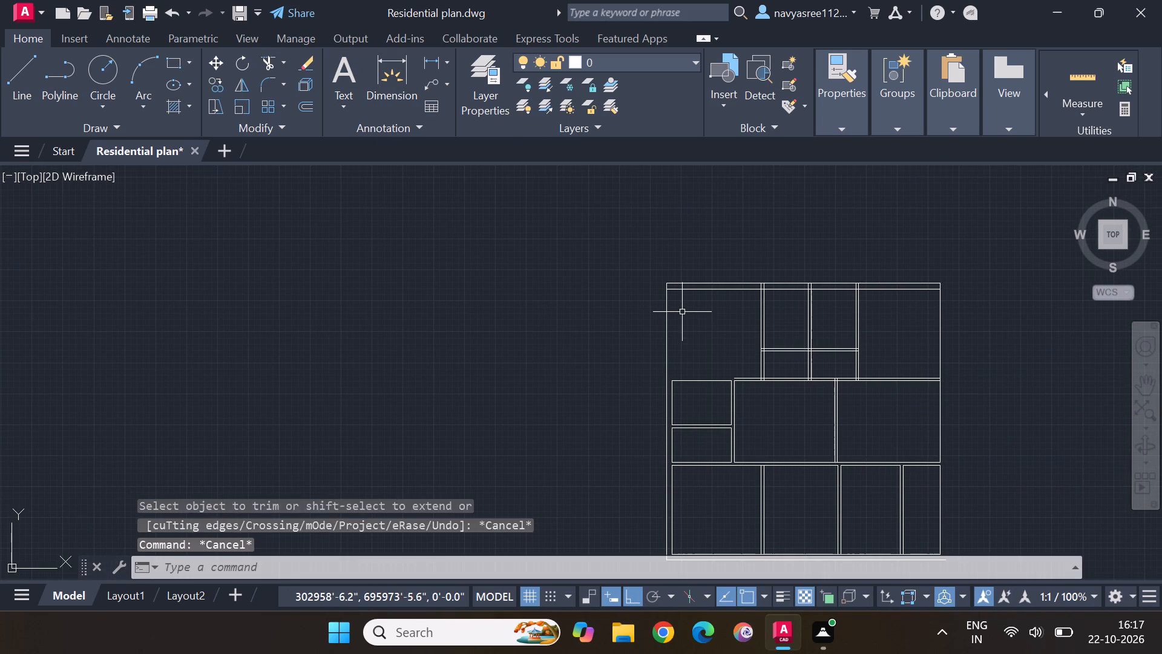
key(Escape)
key(Escape)
Offset the leftmost upper partition's left line 12' to the left to form the left exterior wall's inner face.
click(309, 104)
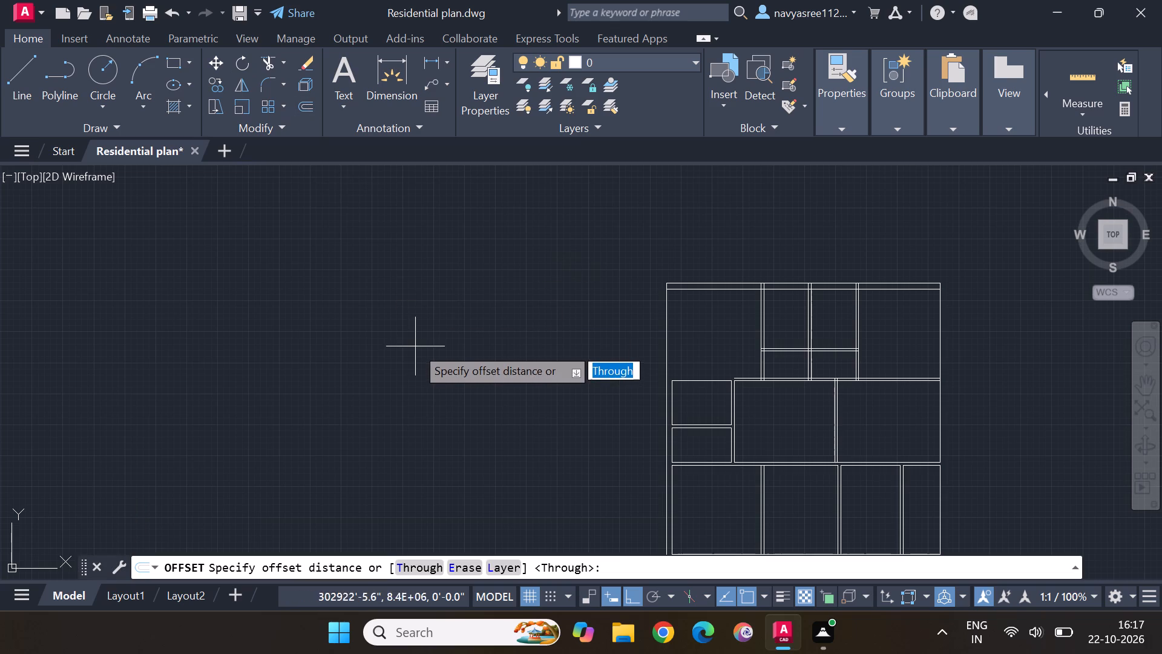
key(Return)
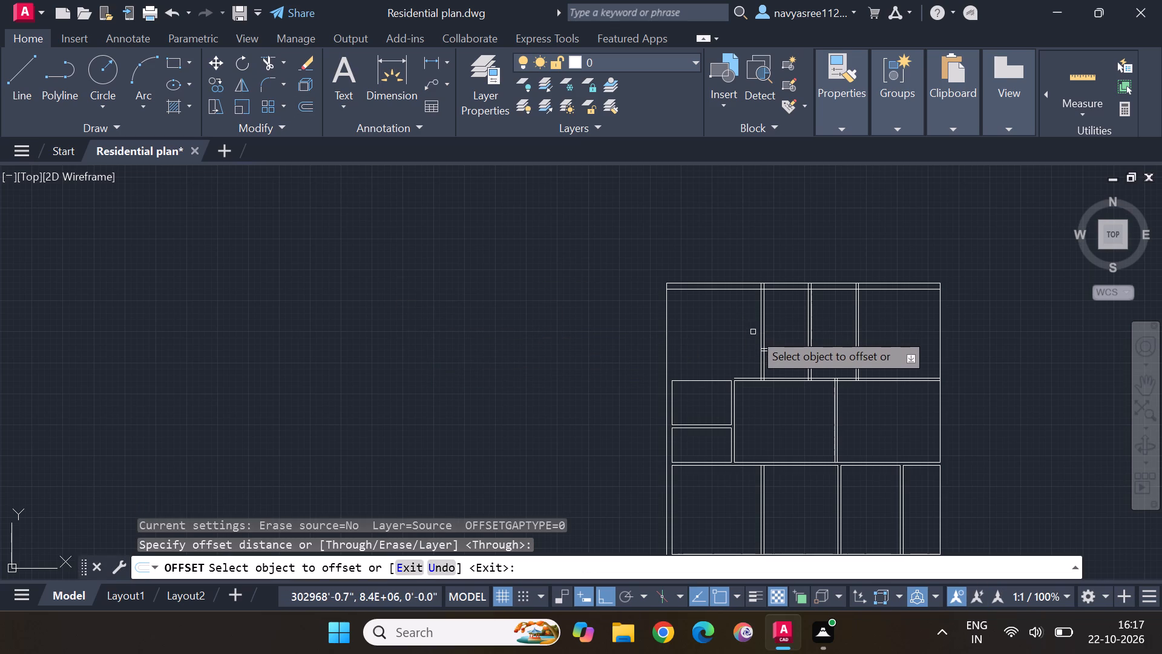
scroll(753, 332, up, 2)
click(773, 326)
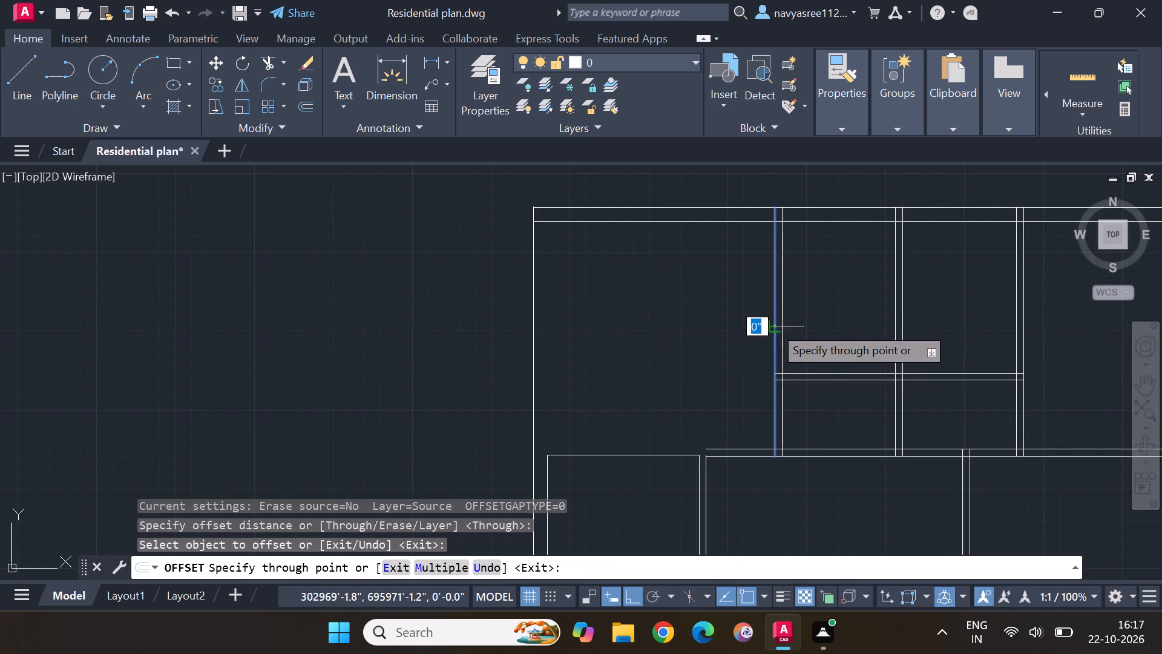
text(12)
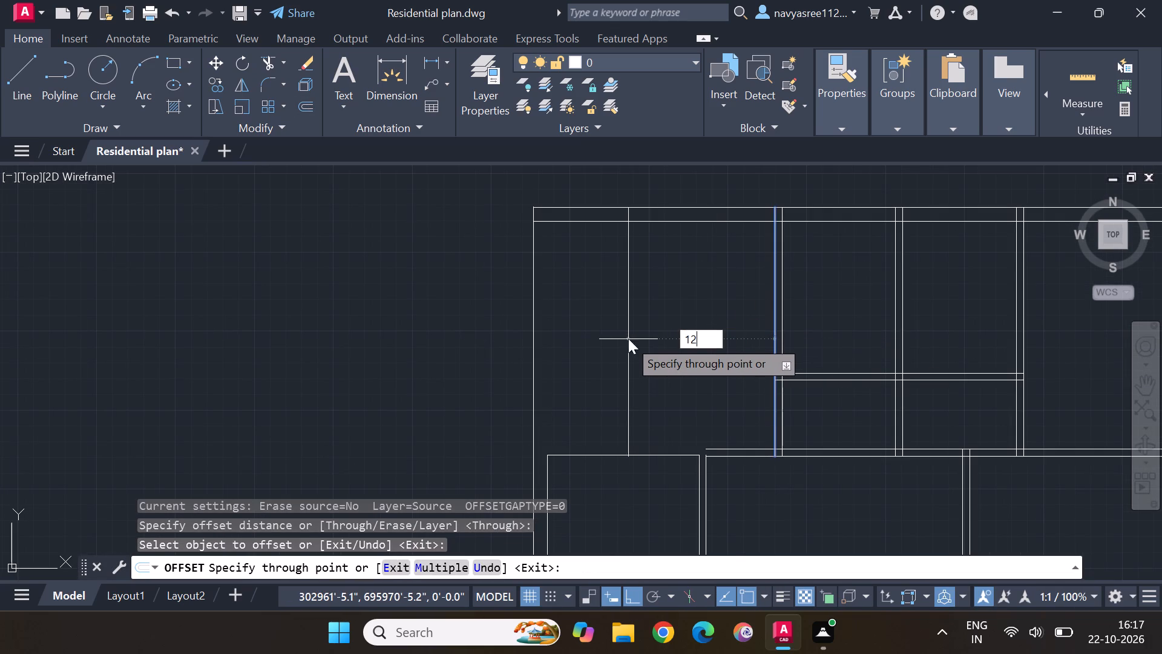
key(apostrophe)
key(Return)
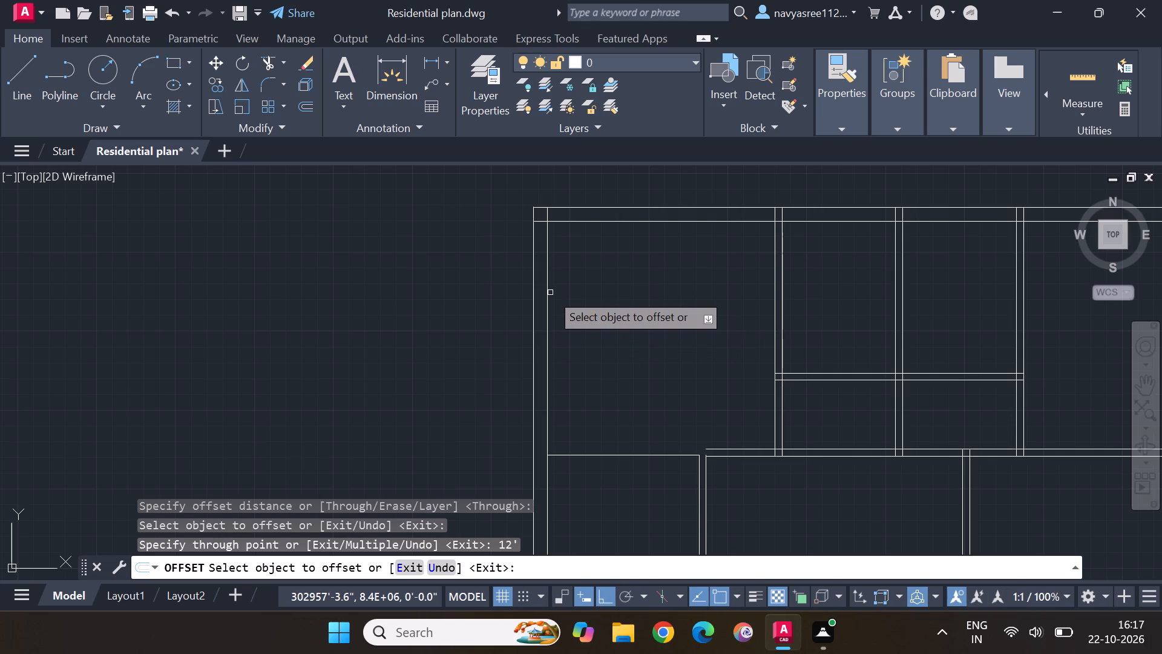
Offset the top wall's inner line 12' downward to close the bottom of the upper-left room.
click(650, 220)
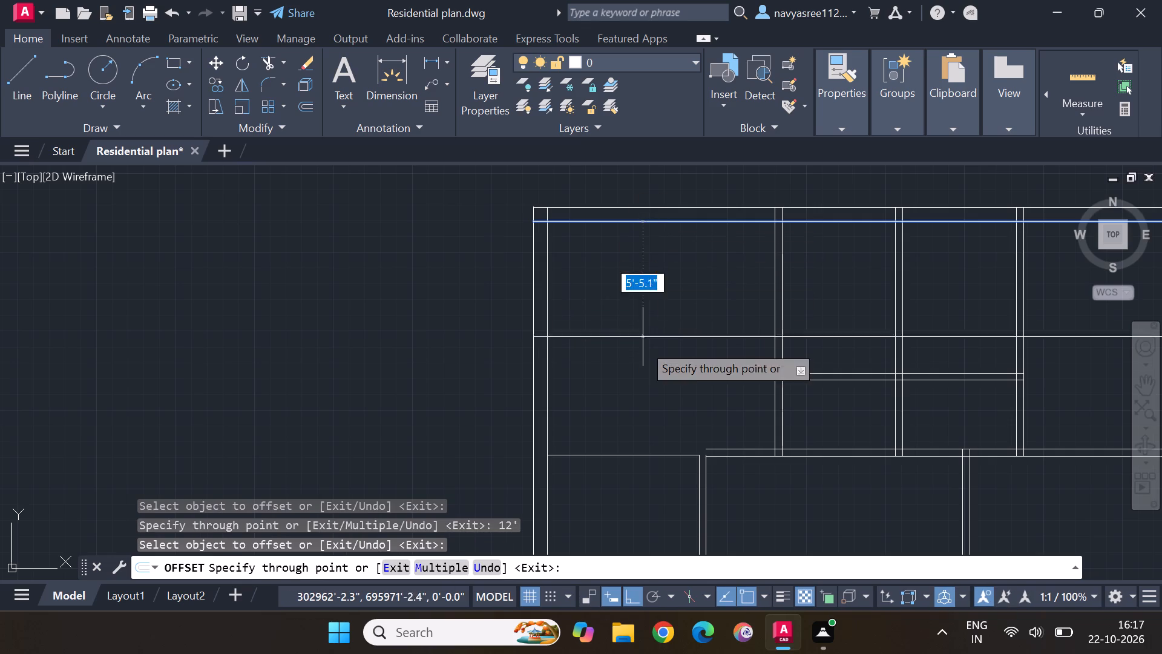
text(12)
key(apostrophe)
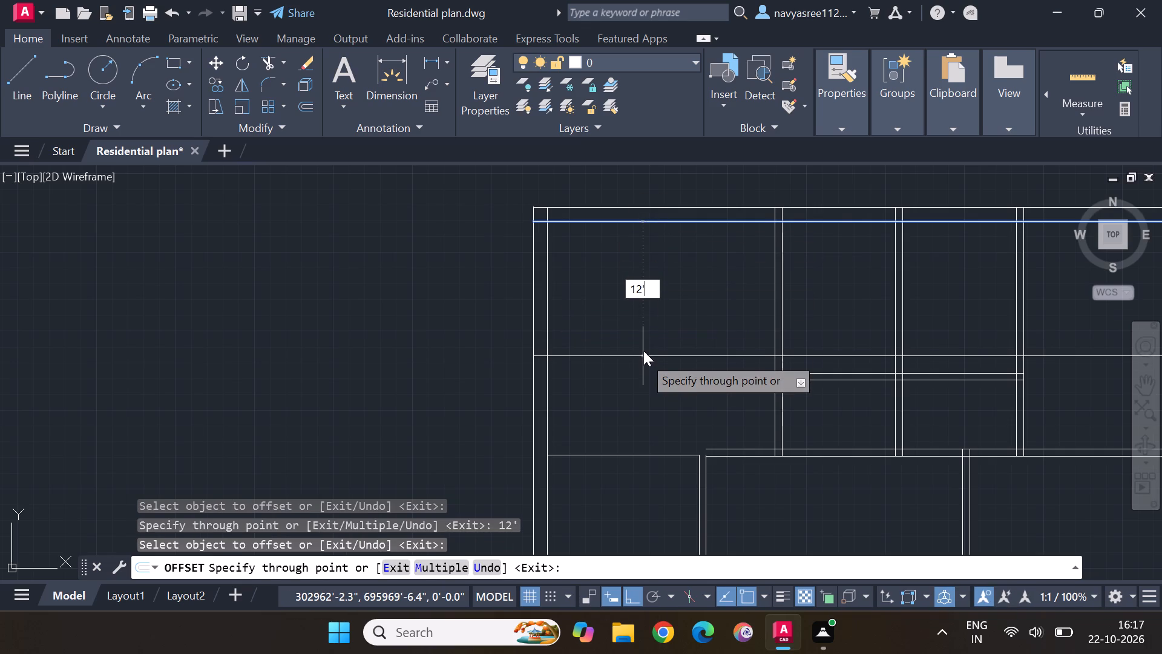
key(Return)
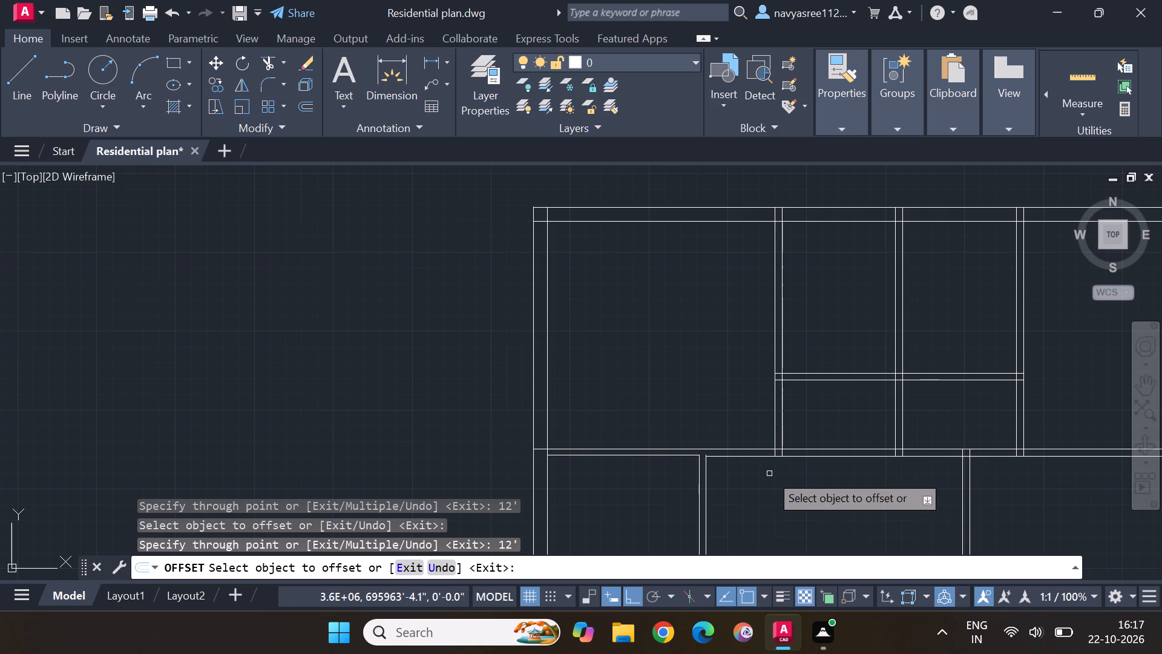
key(Escape)
key(Escape)
key(Escape)
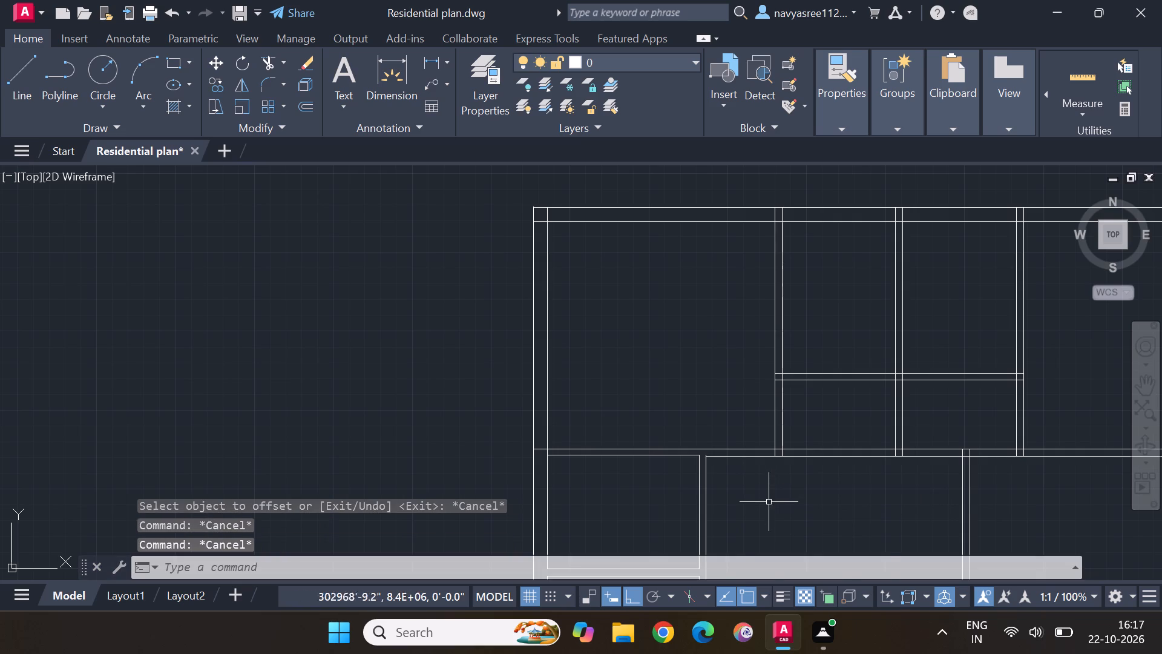
Examine the overall floor plan, including the upper partitions and the small rooms along the left exterior wall.
scroll(770, 500, down, 2)
middle_drag(772, 506, 733, 355)
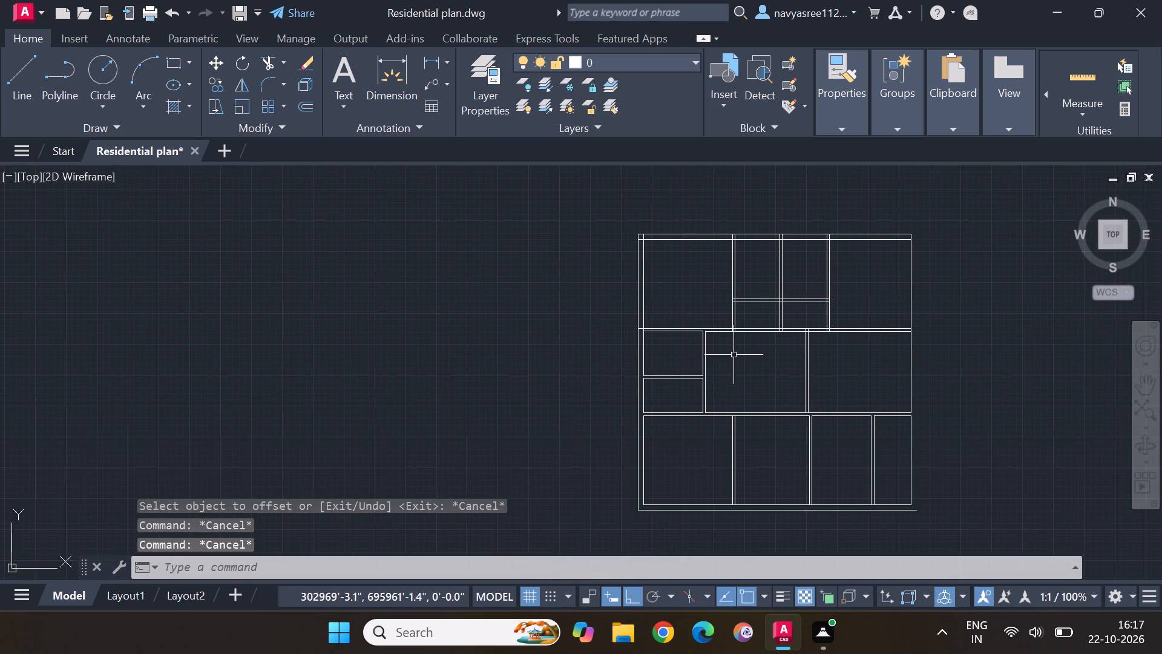
scroll(826, 263, up, 2)
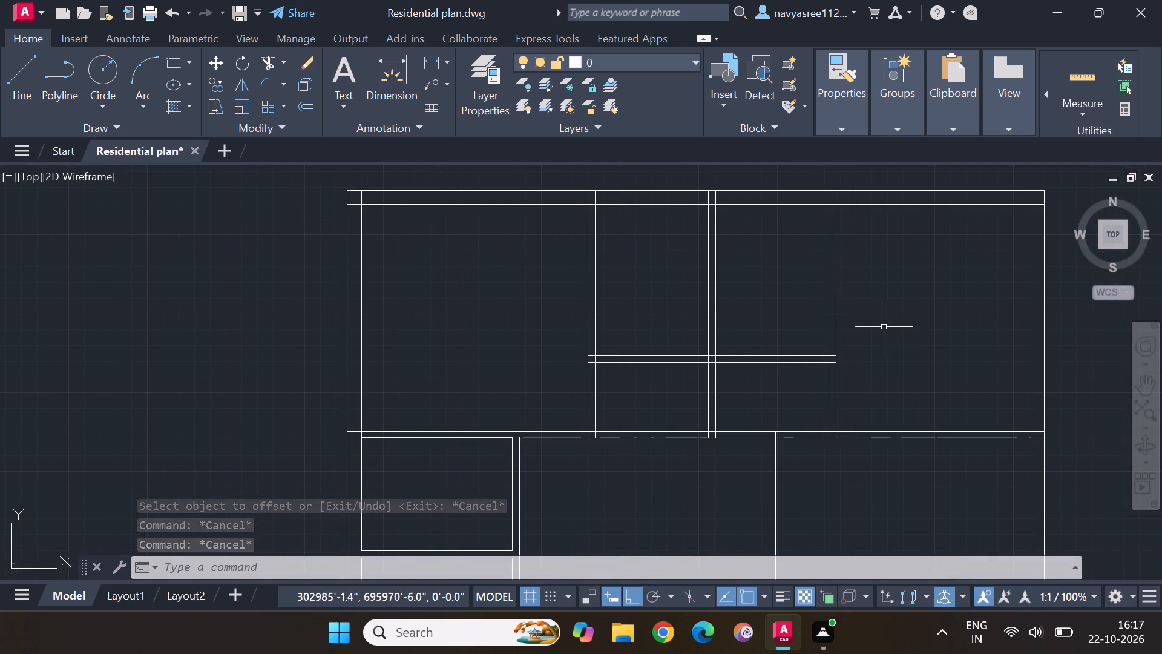
scroll(966, 345, down, 2)
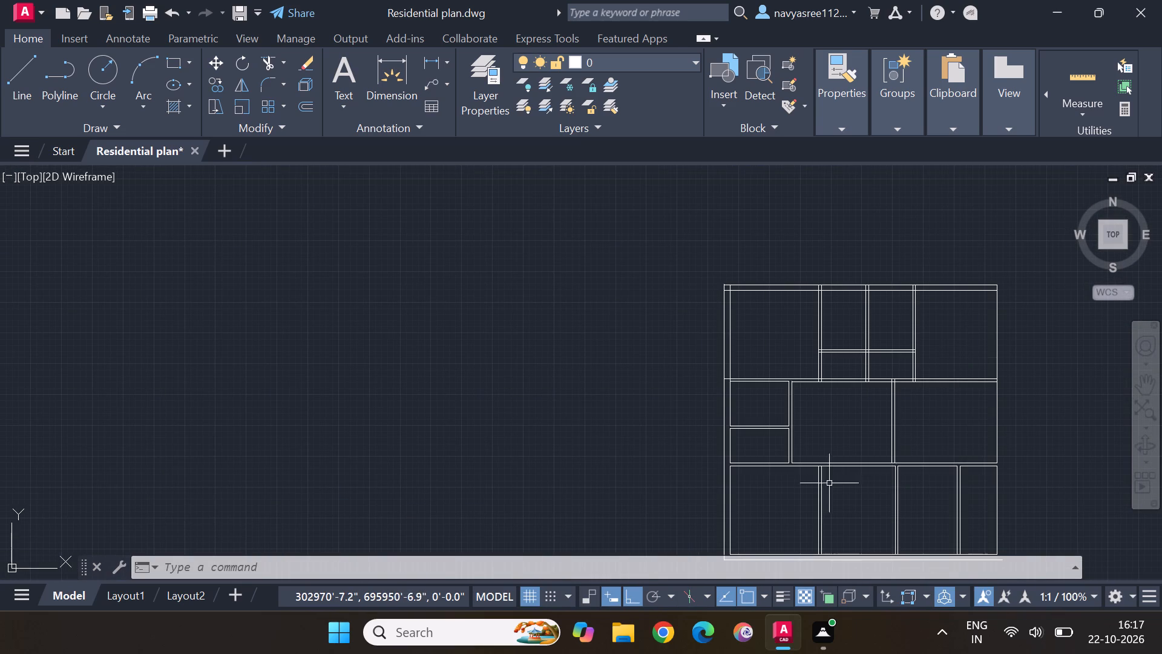
middle_drag(838, 453, 795, 362)
scroll(718, 320, up, 1)
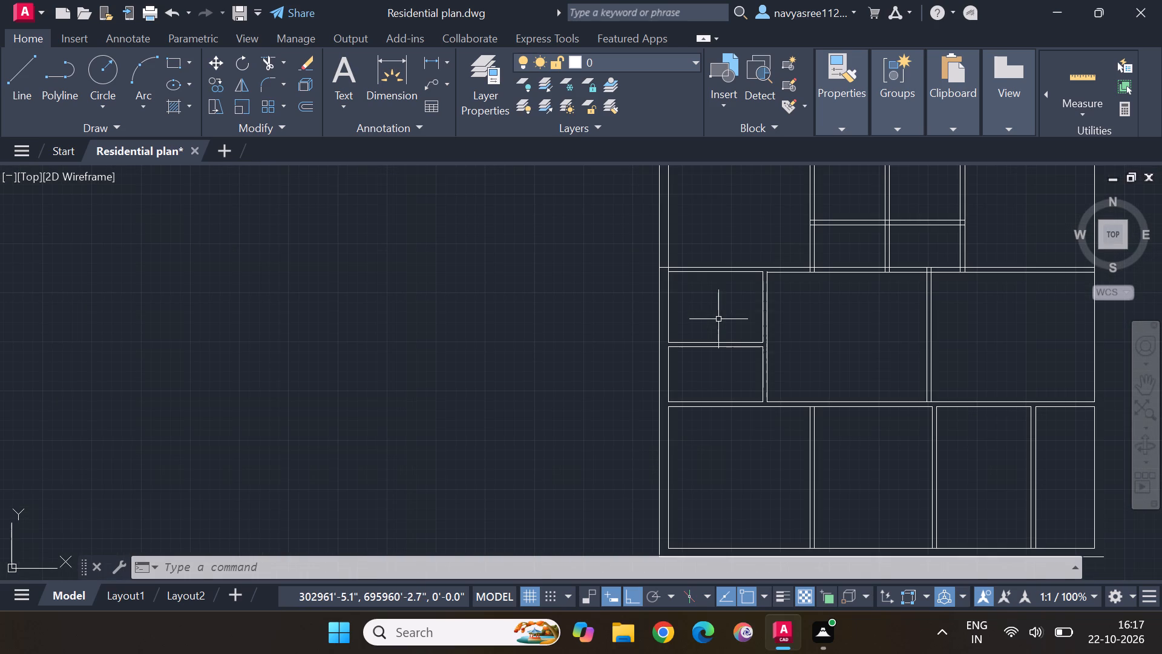
scroll(718, 319, up, 1)
scroll(718, 319, down, 1)
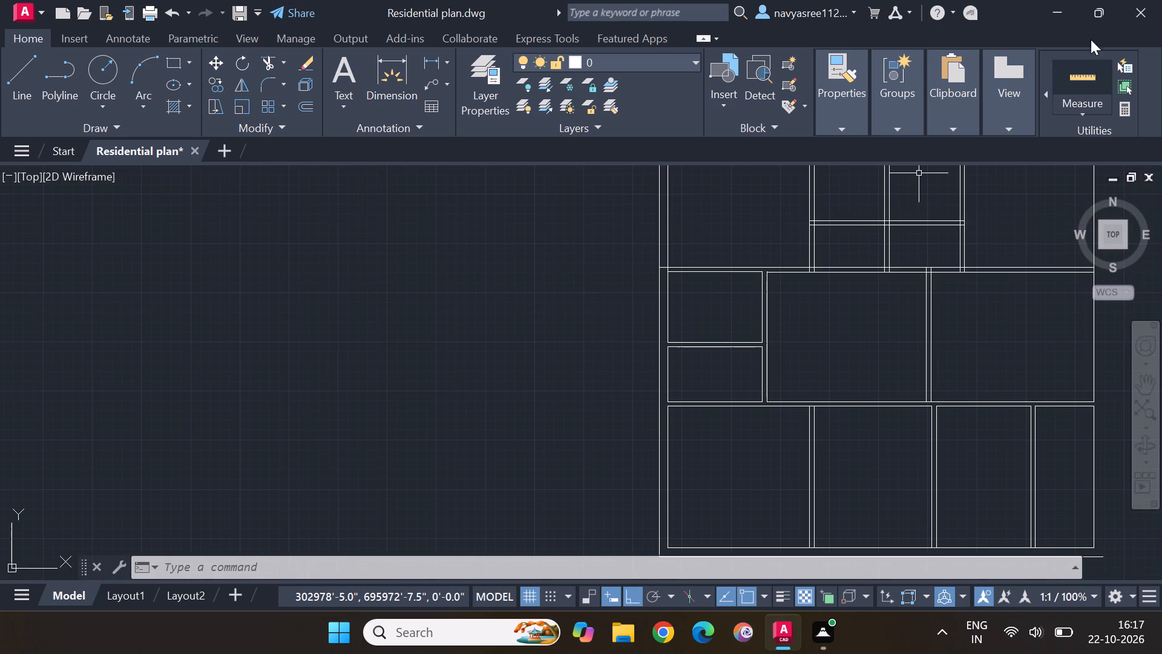
Measure the two small rooms along the left exterior wall with Quick Measure.
click(1080, 111)
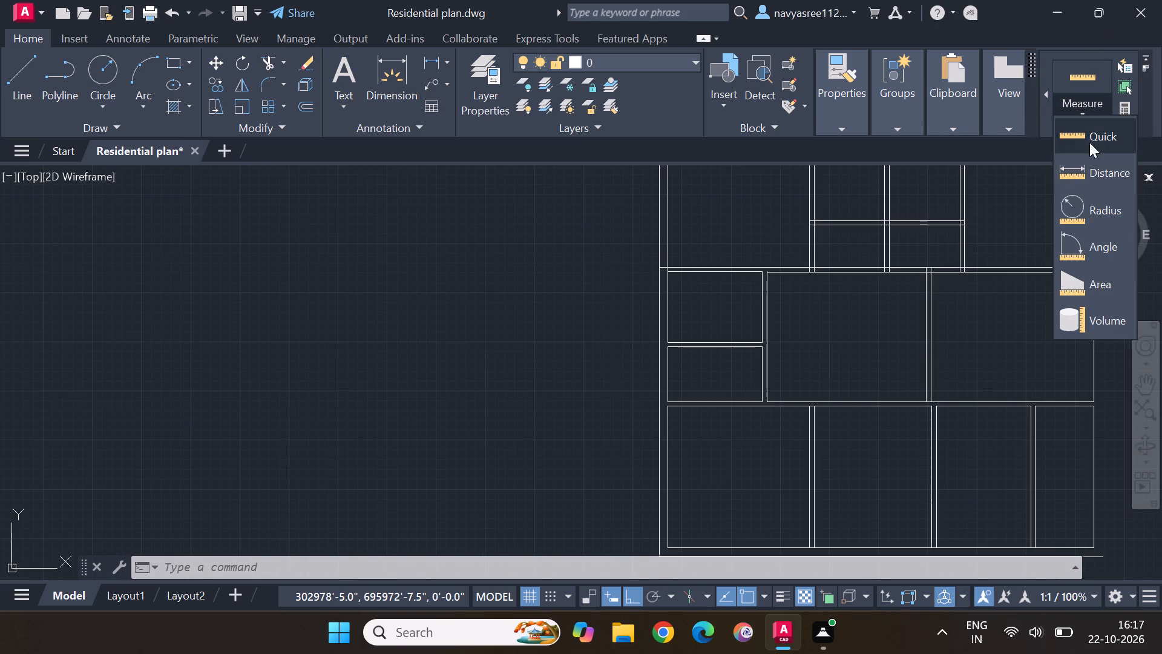
click(1093, 132)
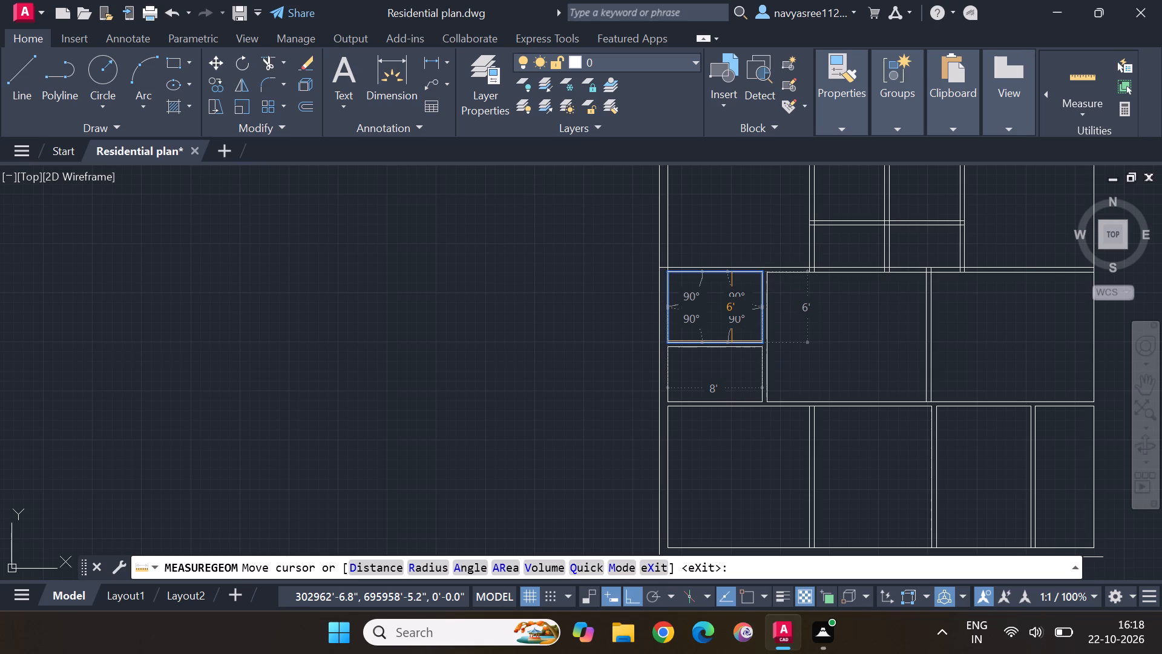
key(Escape)
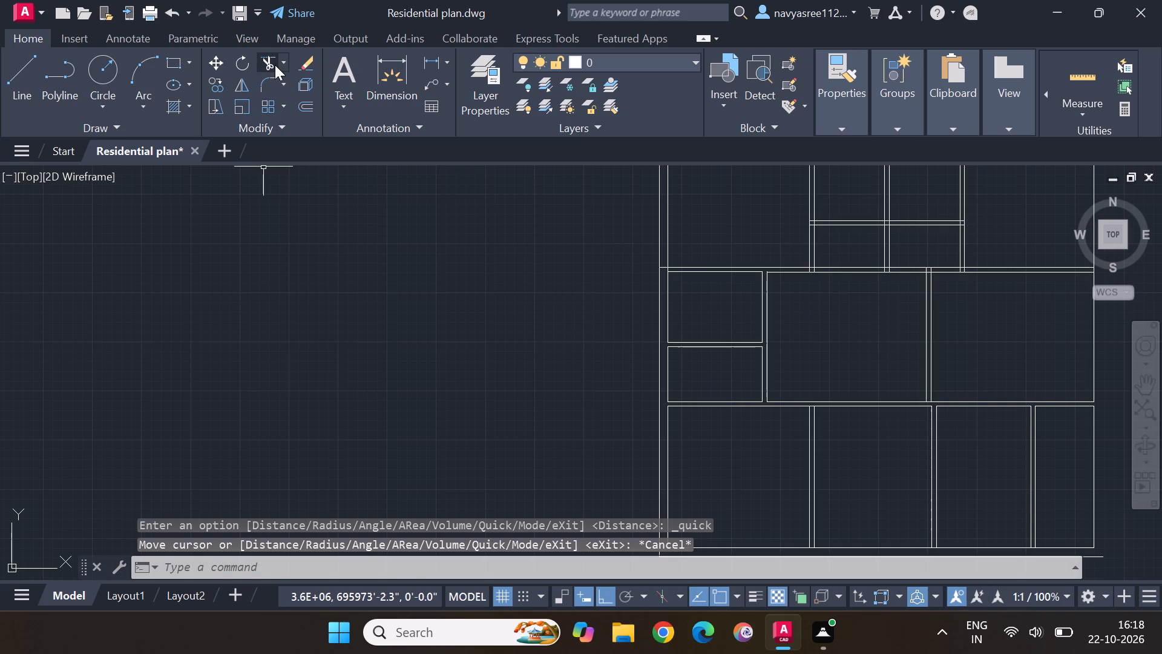
Trim away the partition lines that enclose the two small rooms along the left exterior wall.
click(275, 65)
drag(789, 288, 729, 376)
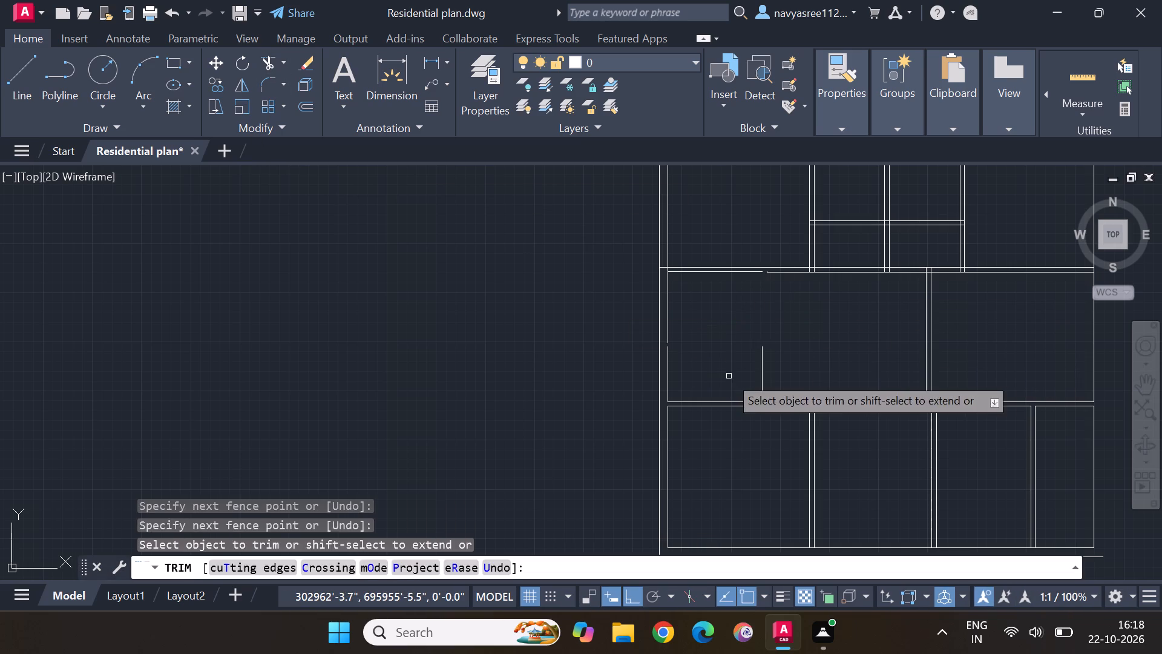
drag(792, 361, 742, 383)
key(Escape)
key(Escape)
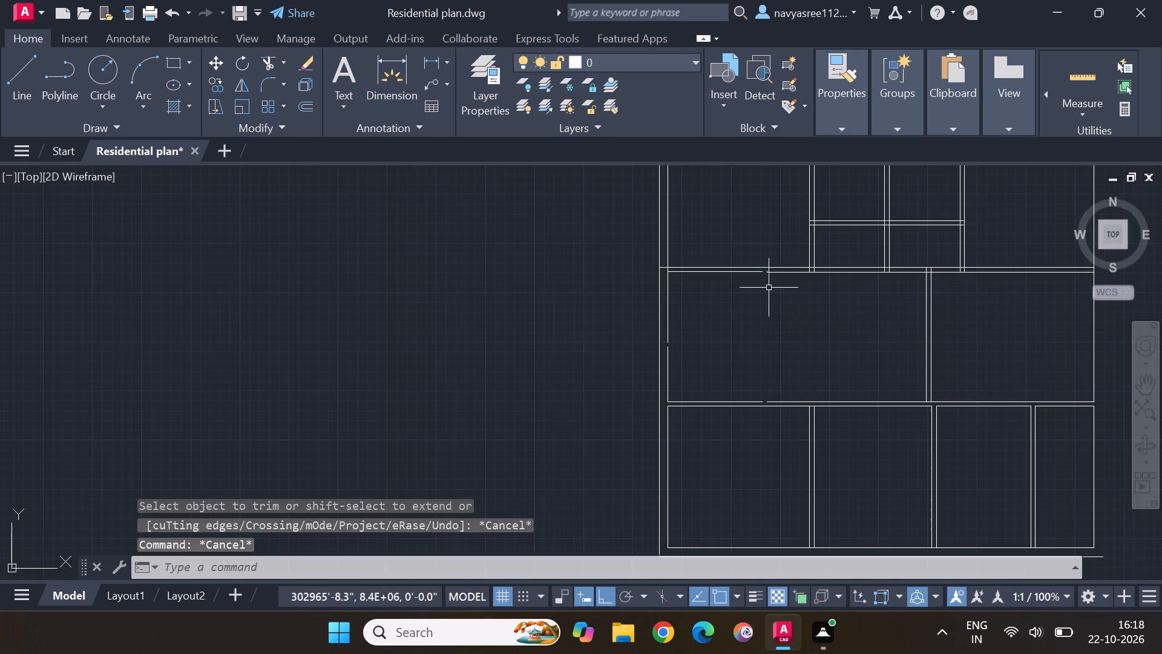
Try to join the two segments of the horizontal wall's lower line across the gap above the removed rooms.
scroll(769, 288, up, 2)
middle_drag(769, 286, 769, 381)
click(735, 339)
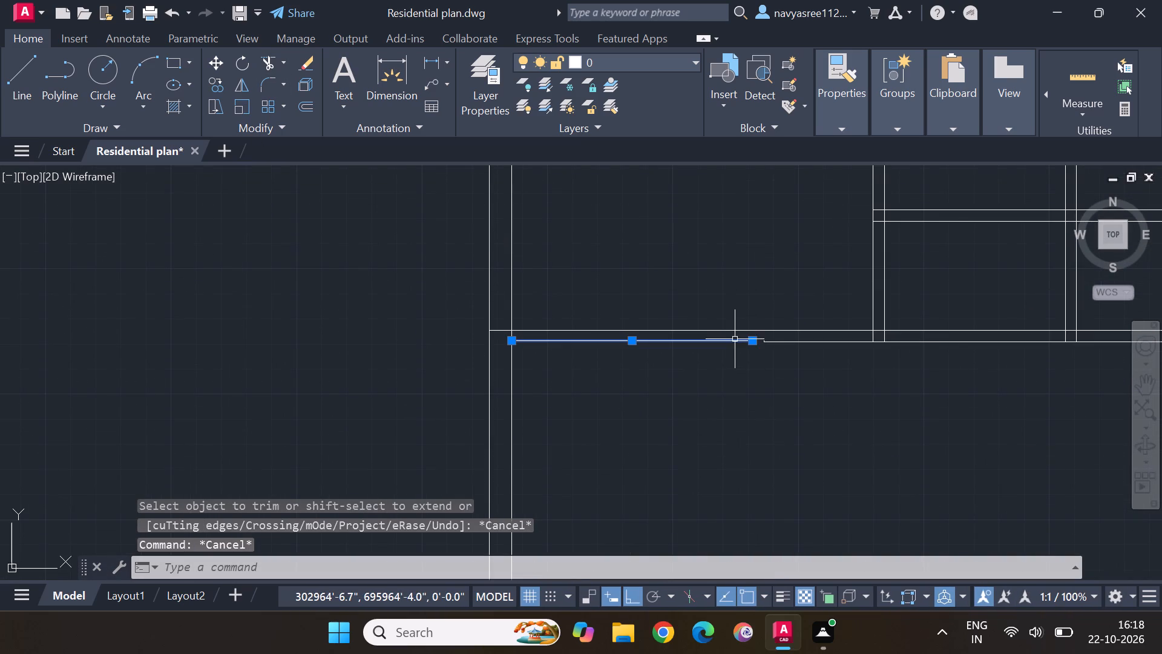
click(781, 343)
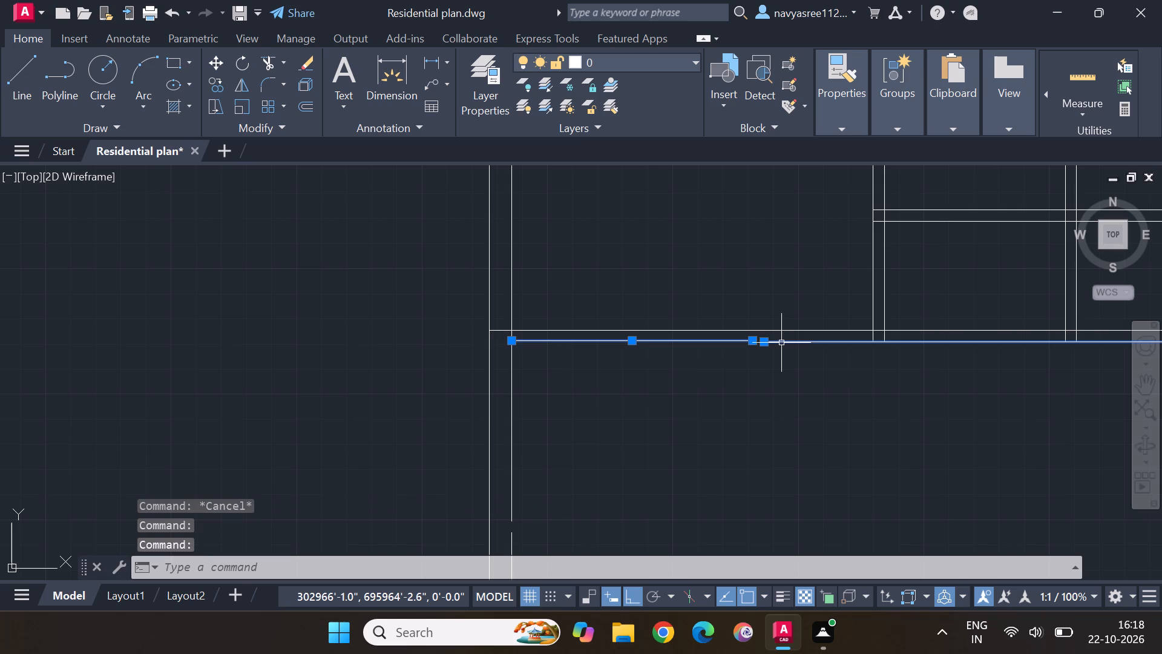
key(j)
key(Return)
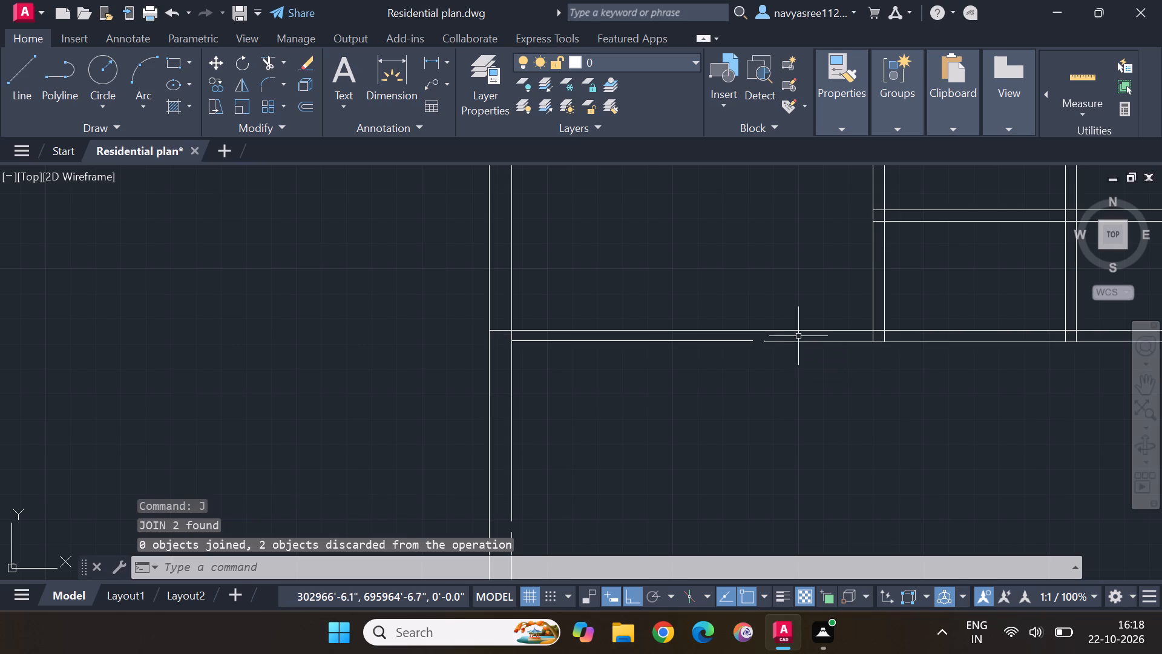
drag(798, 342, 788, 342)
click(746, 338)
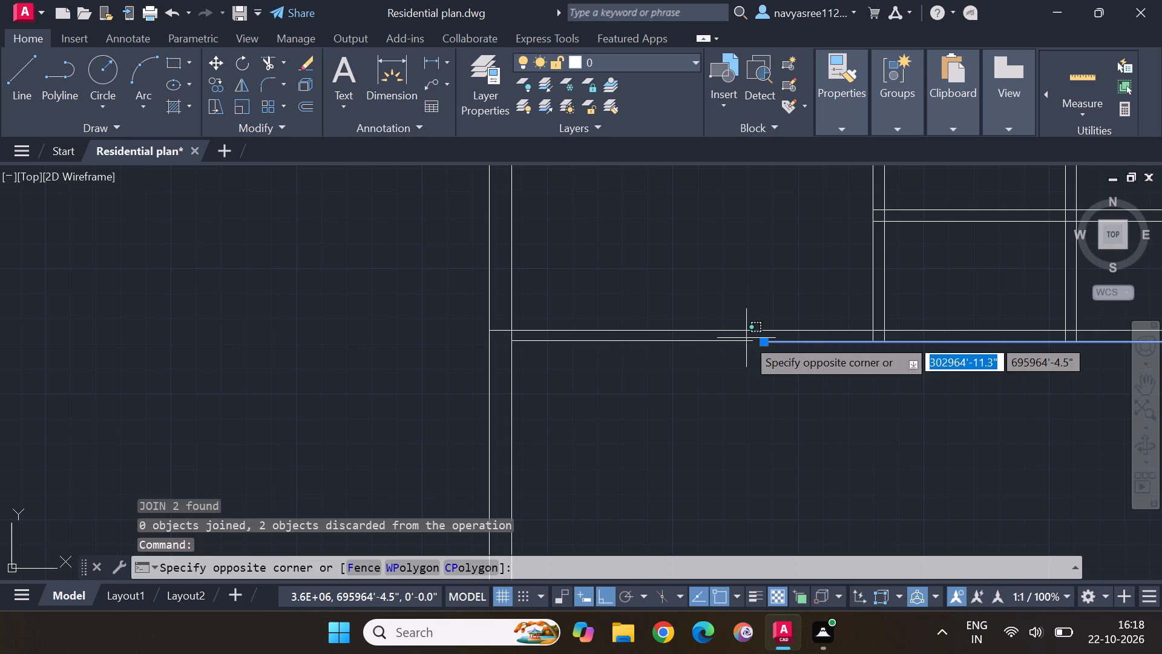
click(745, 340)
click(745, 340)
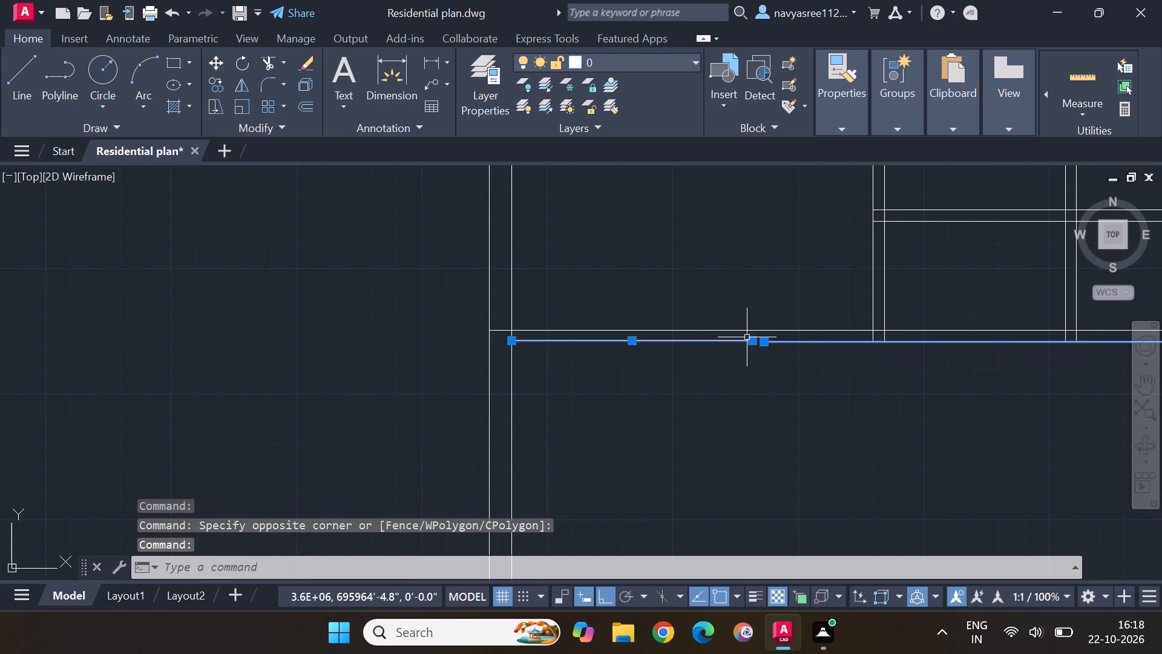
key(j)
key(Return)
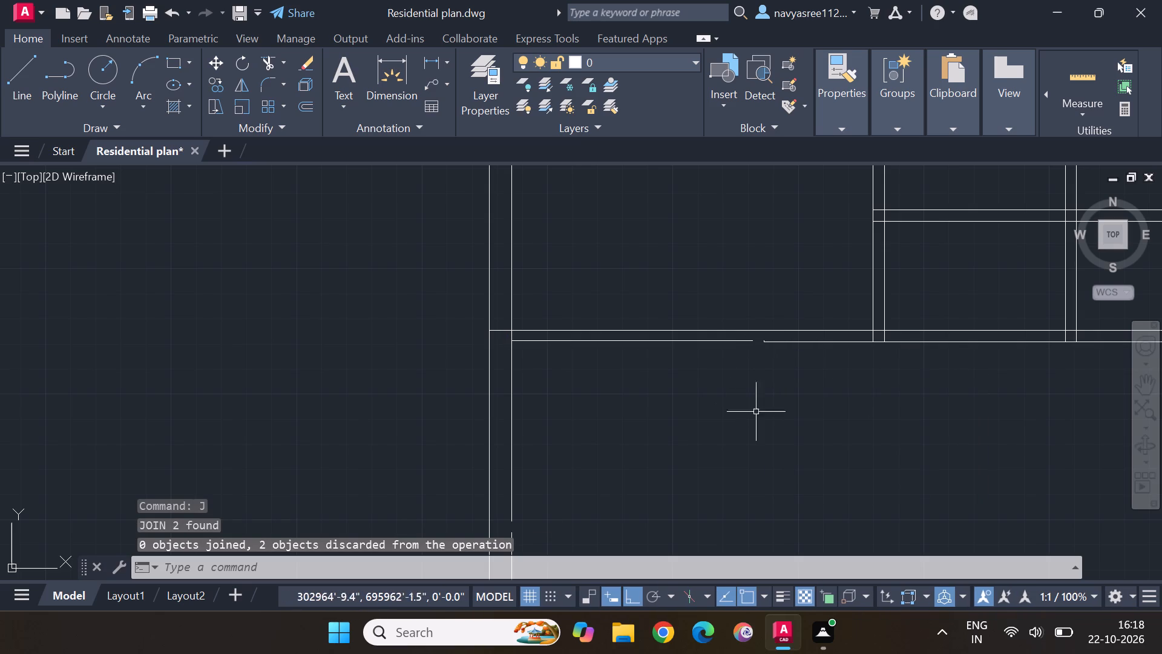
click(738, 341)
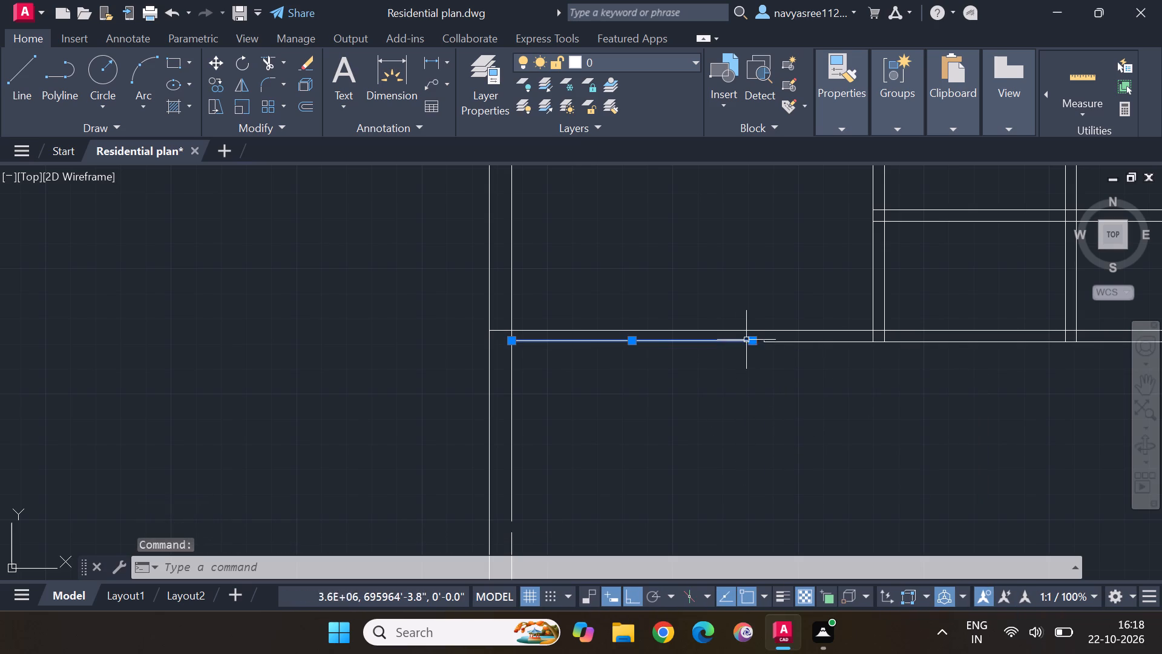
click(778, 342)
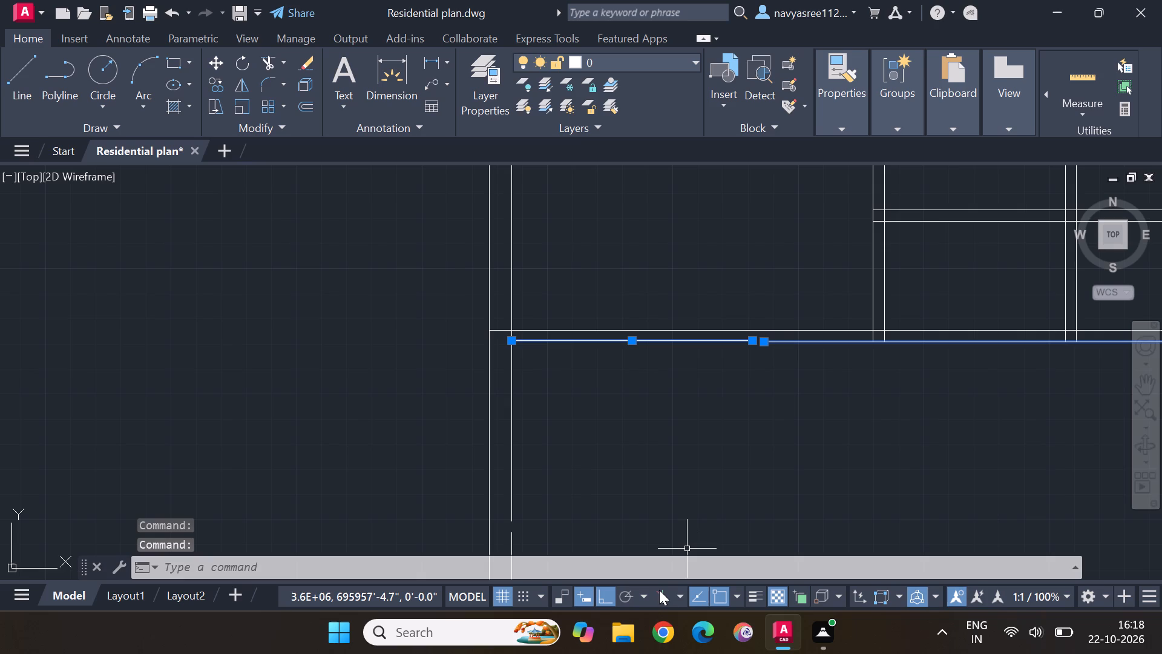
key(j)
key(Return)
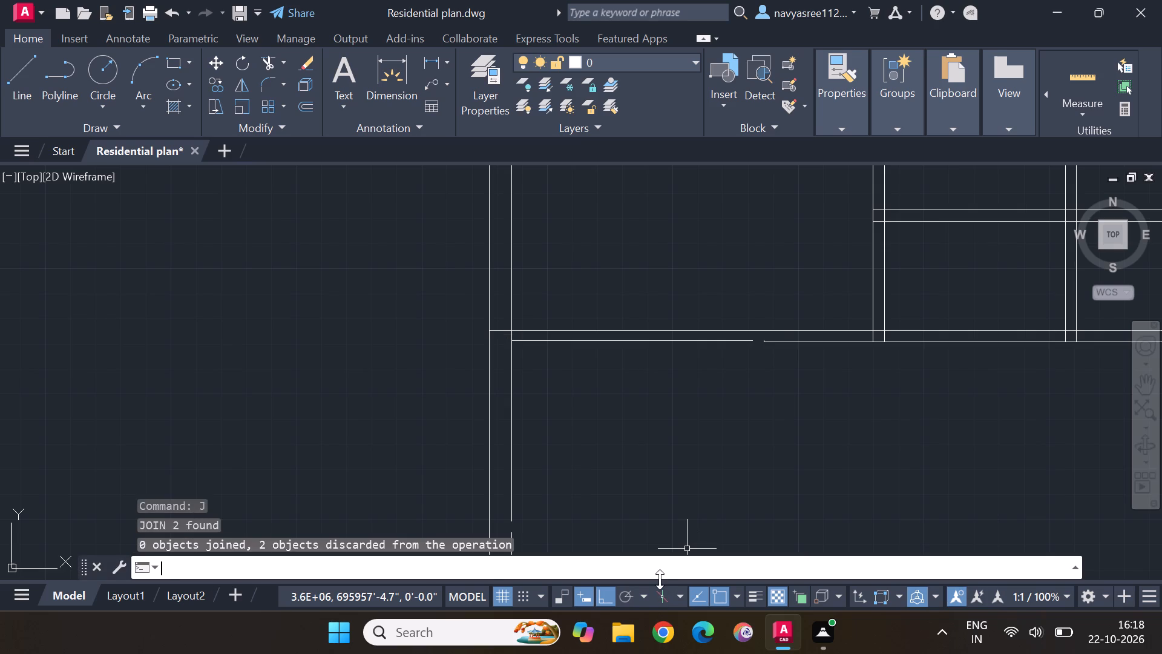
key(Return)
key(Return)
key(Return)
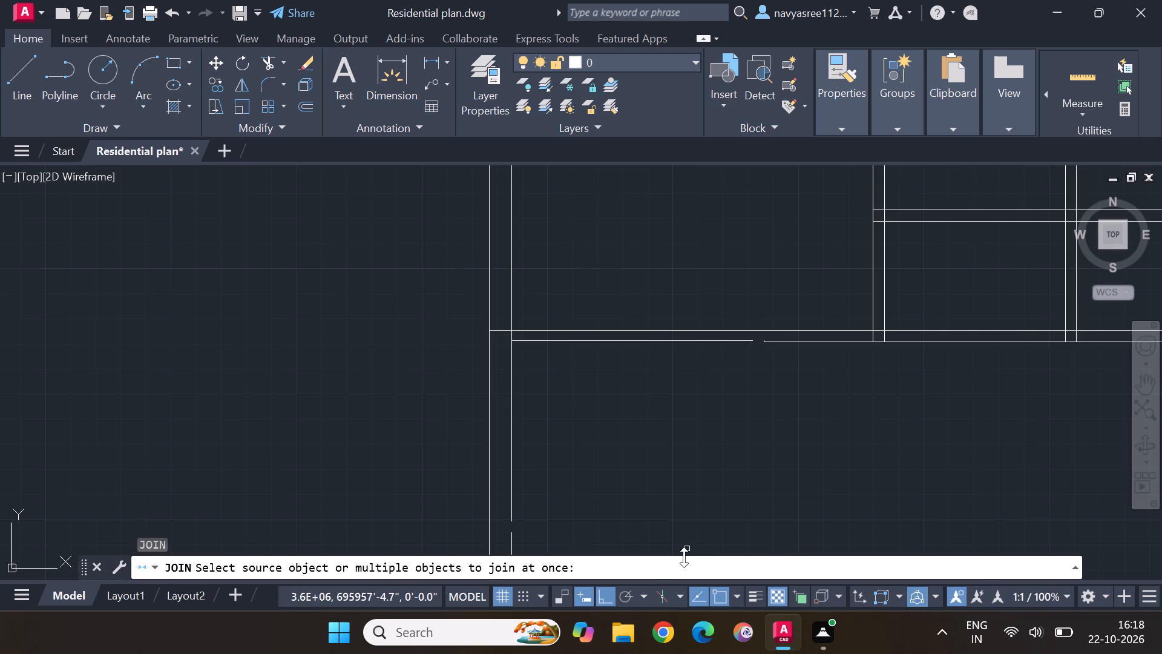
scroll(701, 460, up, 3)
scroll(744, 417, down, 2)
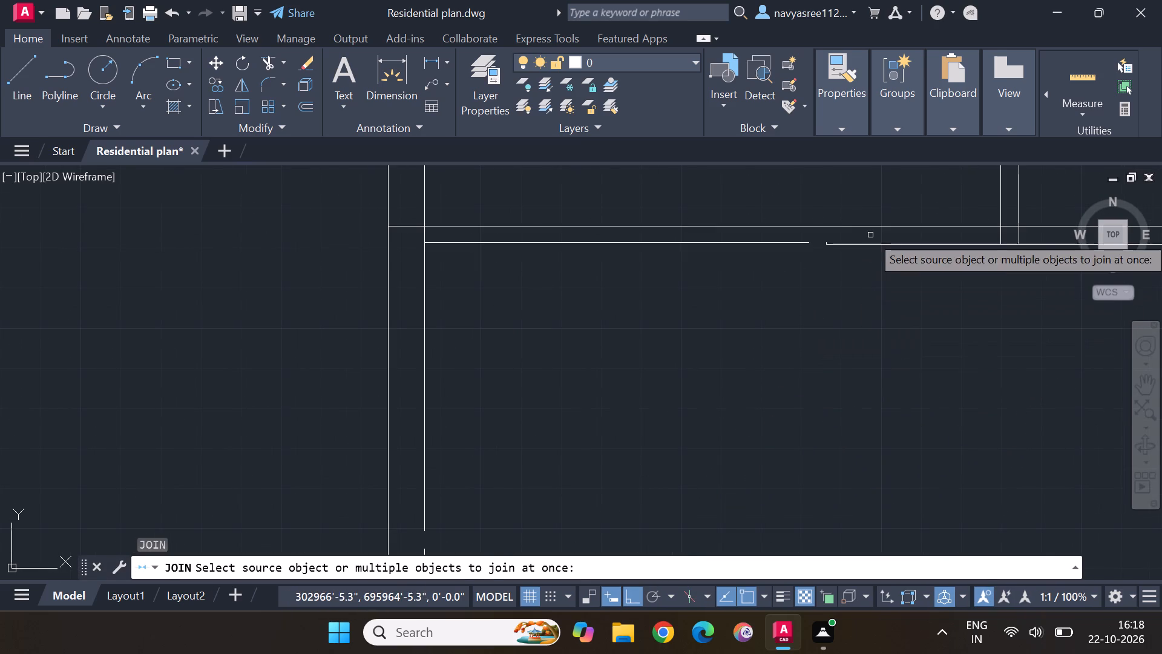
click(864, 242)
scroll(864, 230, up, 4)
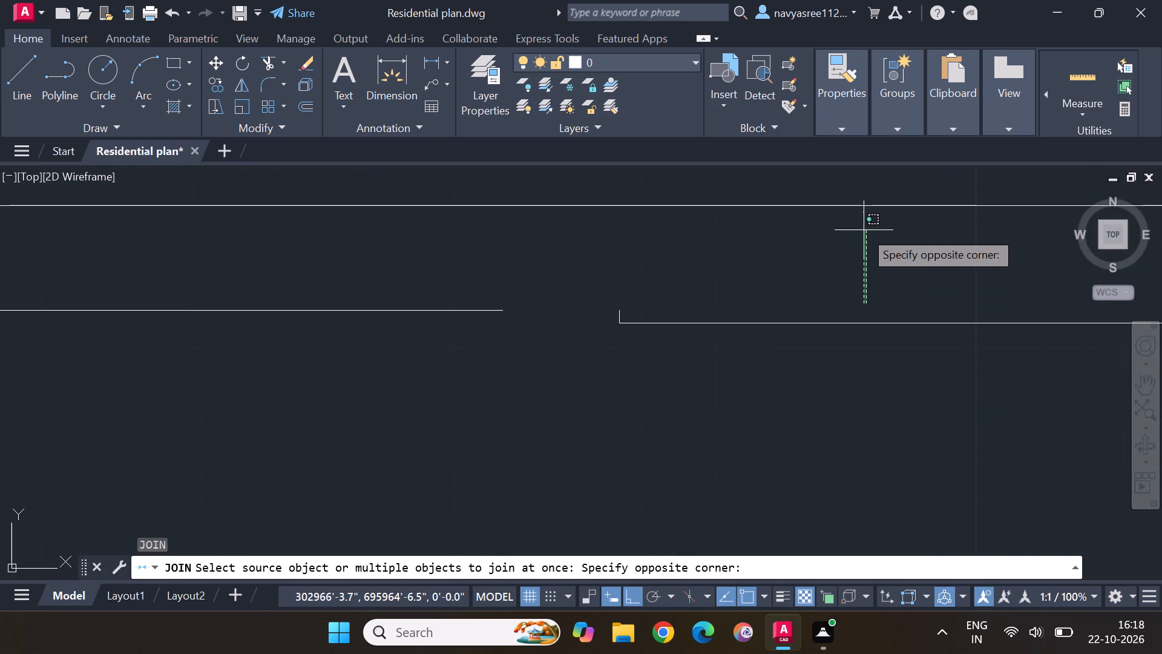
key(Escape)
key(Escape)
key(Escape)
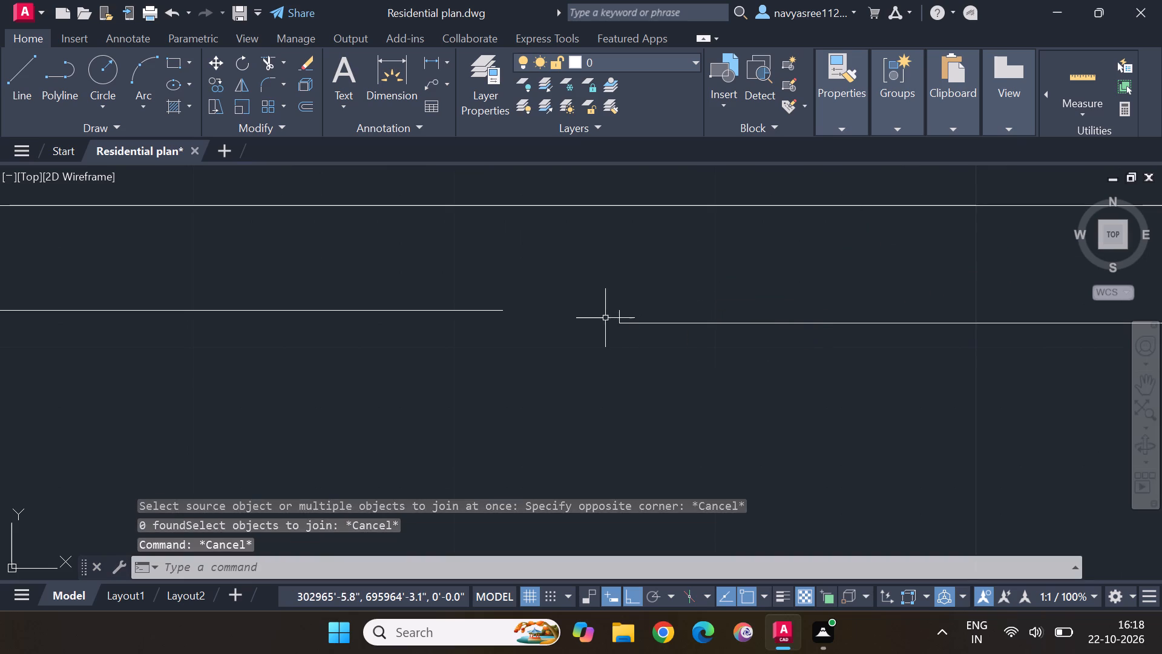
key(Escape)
Trim the short vertical stub at the gap in the horizontal wall's lower line.
click(264, 59)
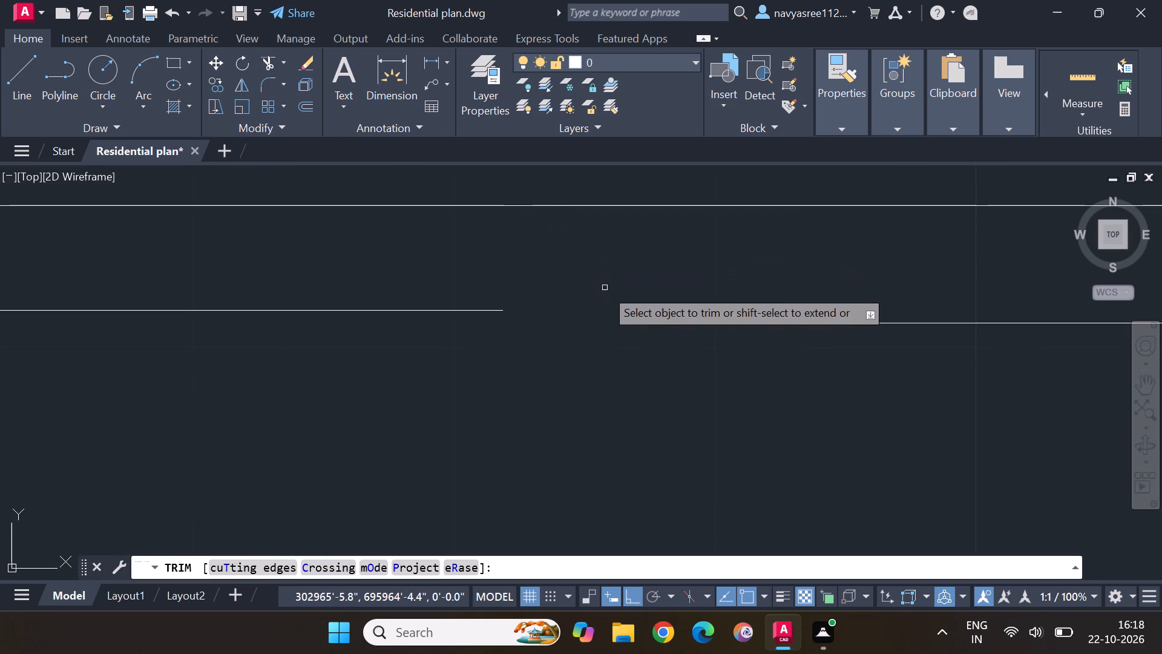
click(617, 318)
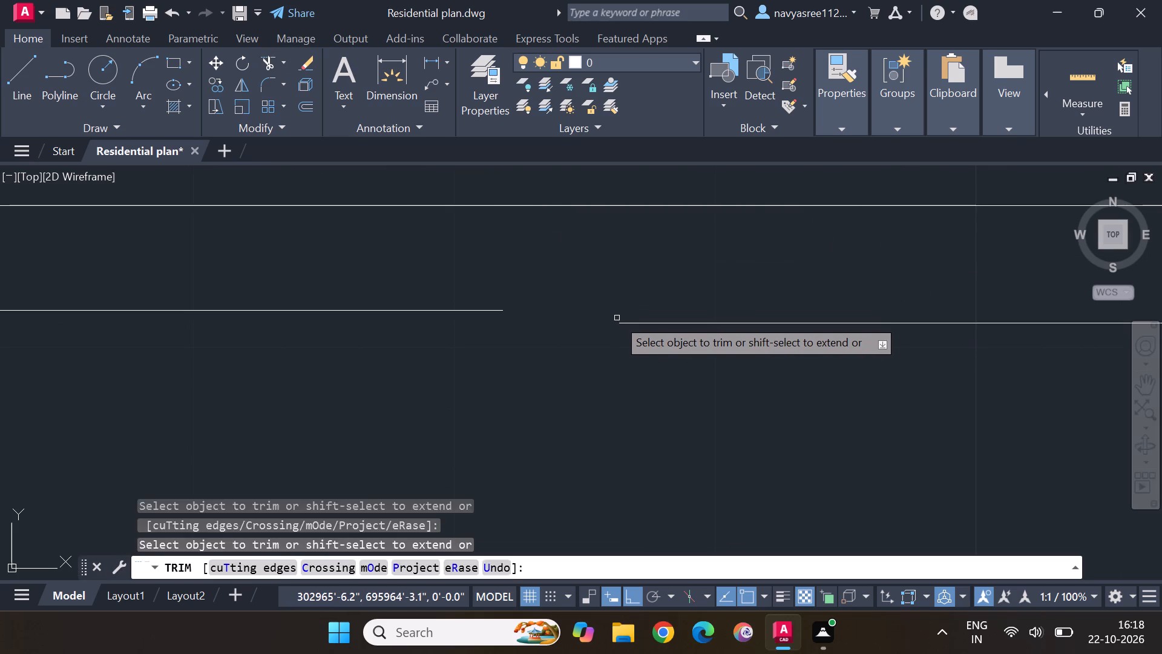
key(Escape)
key(Escape)
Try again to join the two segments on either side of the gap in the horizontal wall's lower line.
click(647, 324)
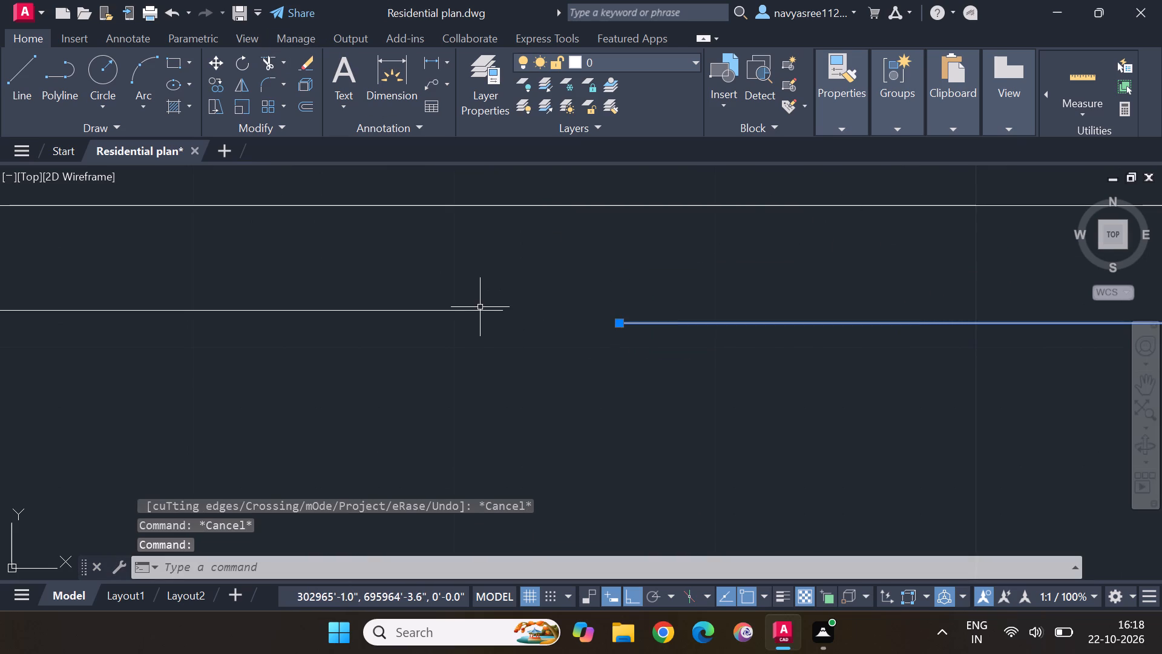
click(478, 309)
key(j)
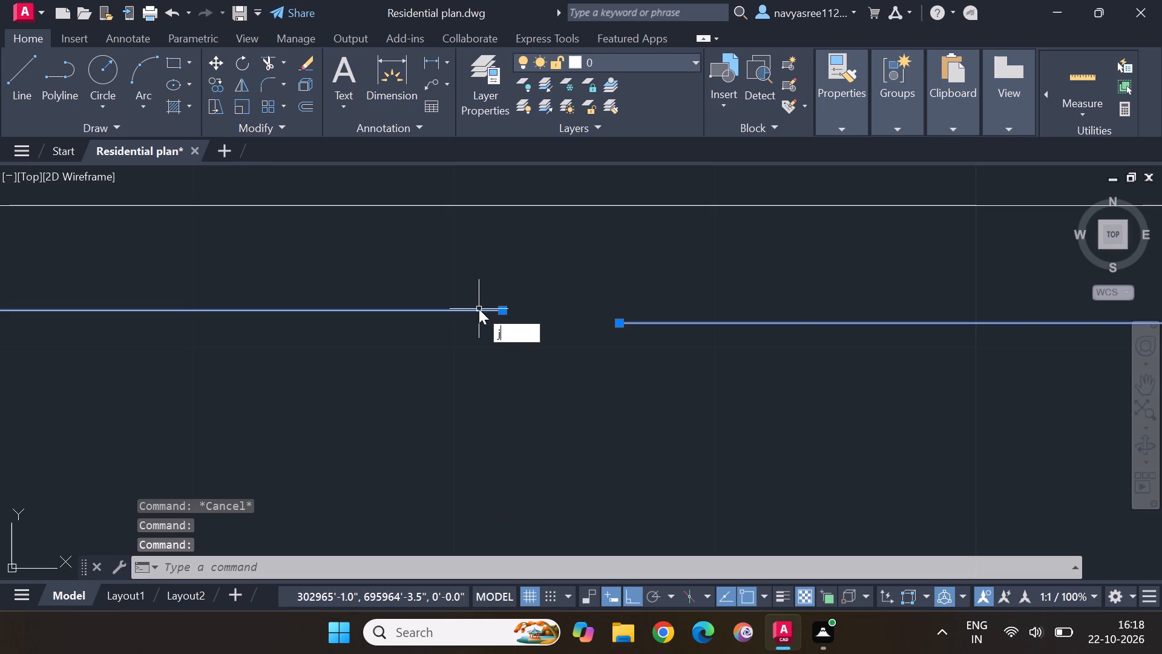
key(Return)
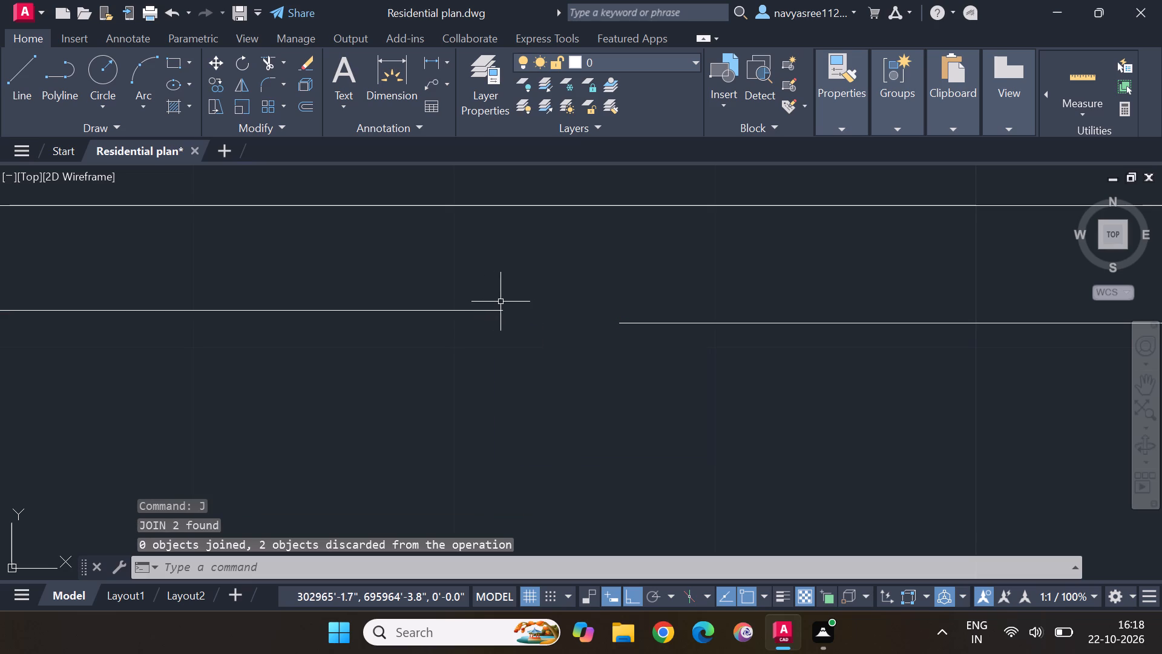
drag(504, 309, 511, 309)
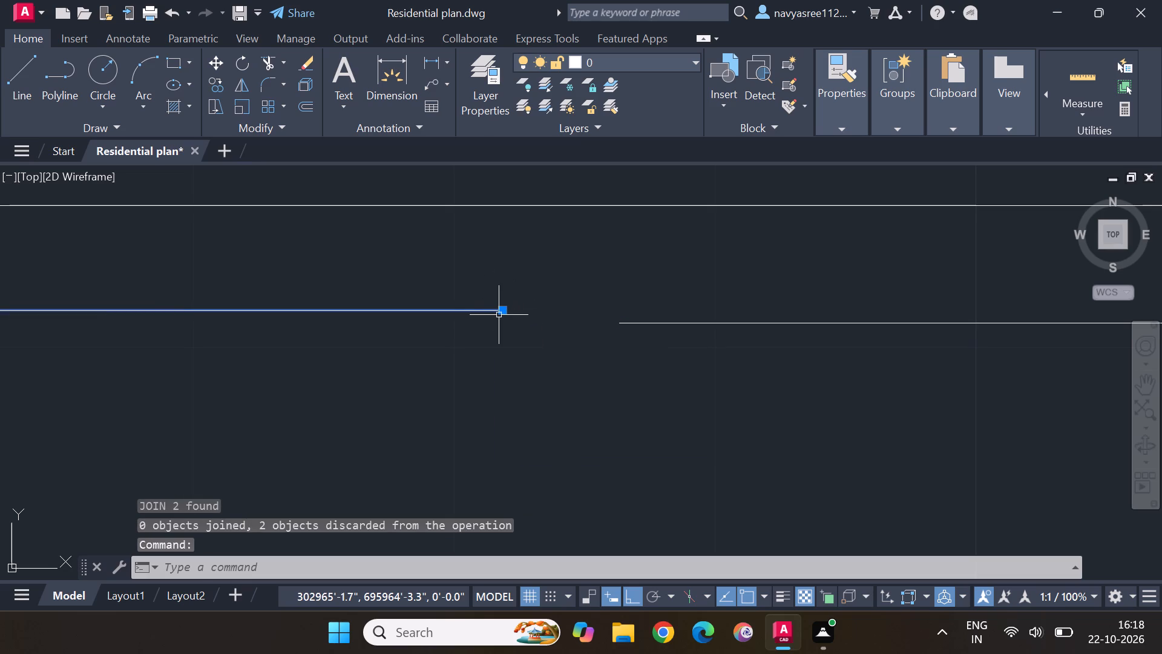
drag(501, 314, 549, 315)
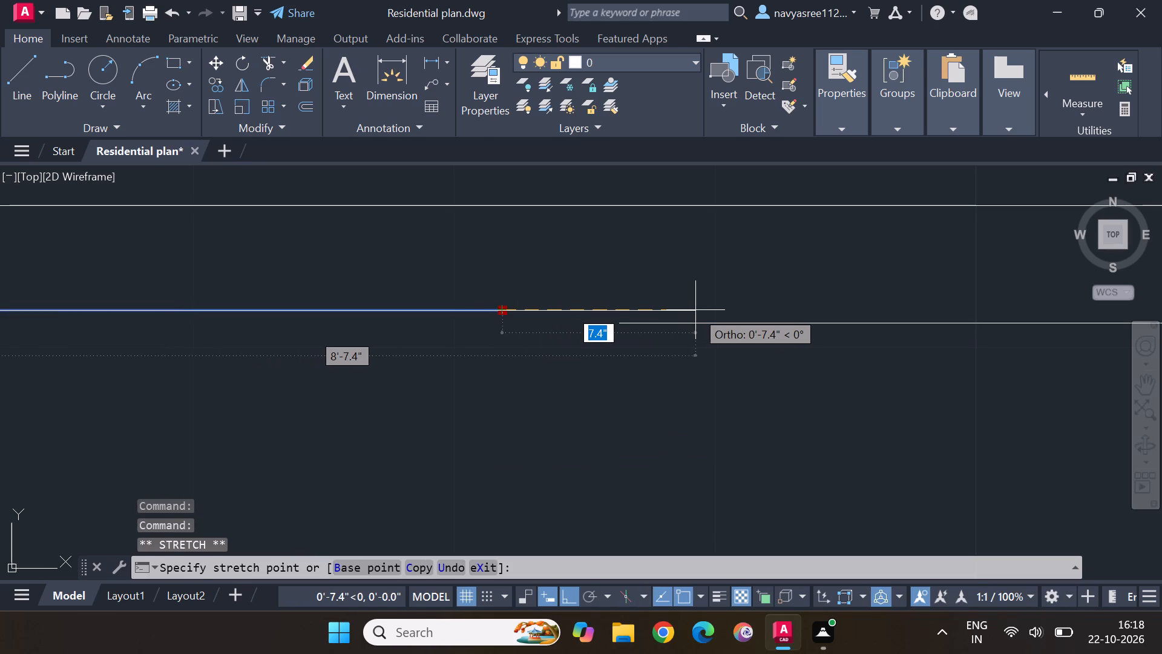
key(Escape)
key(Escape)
Erase the short left segment of the horizontal wall's lower line.
scroll(700, 307, down, 6)
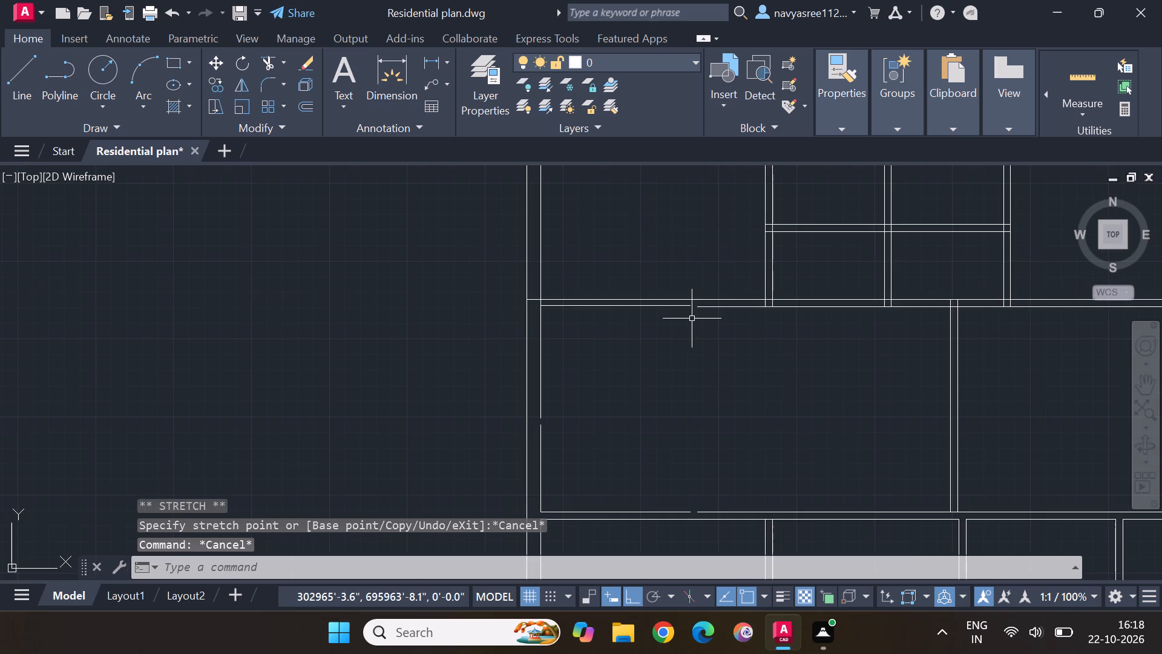
scroll(675, 311, up, 3)
click(672, 291)
key(Delete)
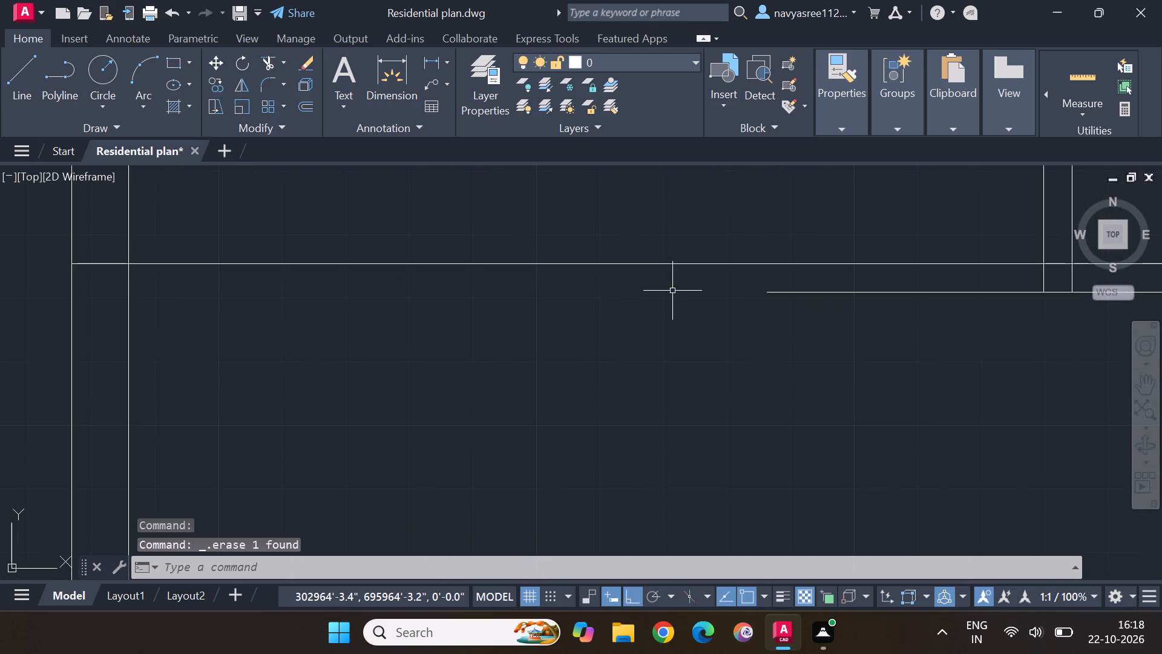
Stretch the left end of the horizontal wall's remaining lower line horizontally past the left exterior wall.
scroll(673, 290, down, 2)
scroll(735, 311, down, 2)
scroll(795, 341, up, 3)
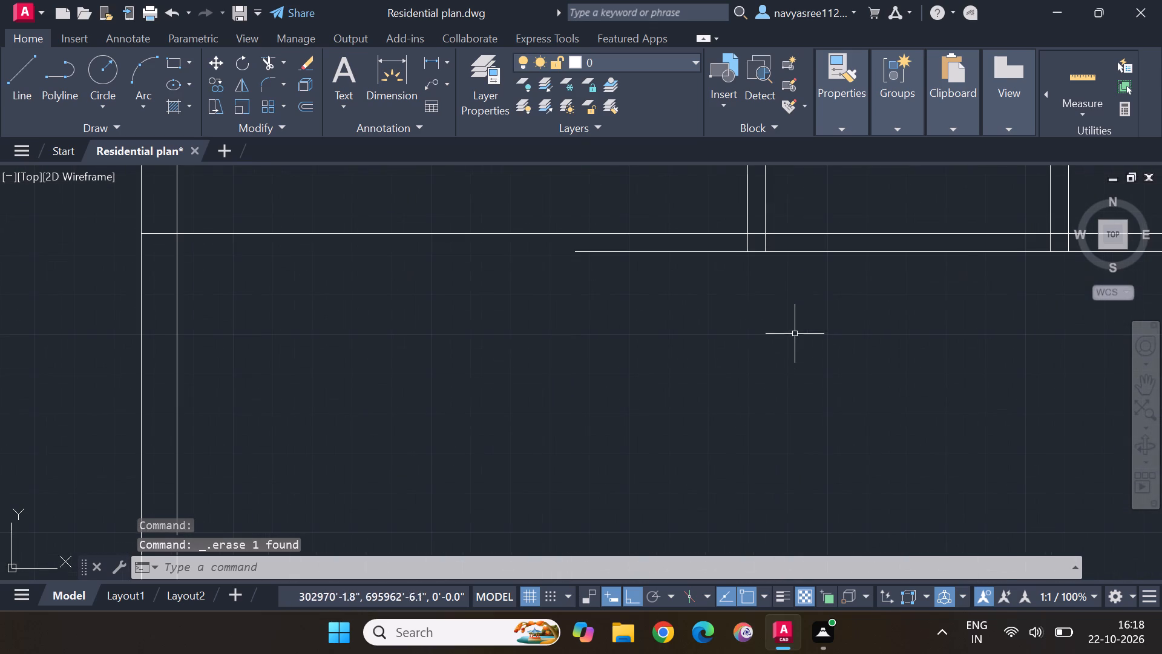
click(585, 253)
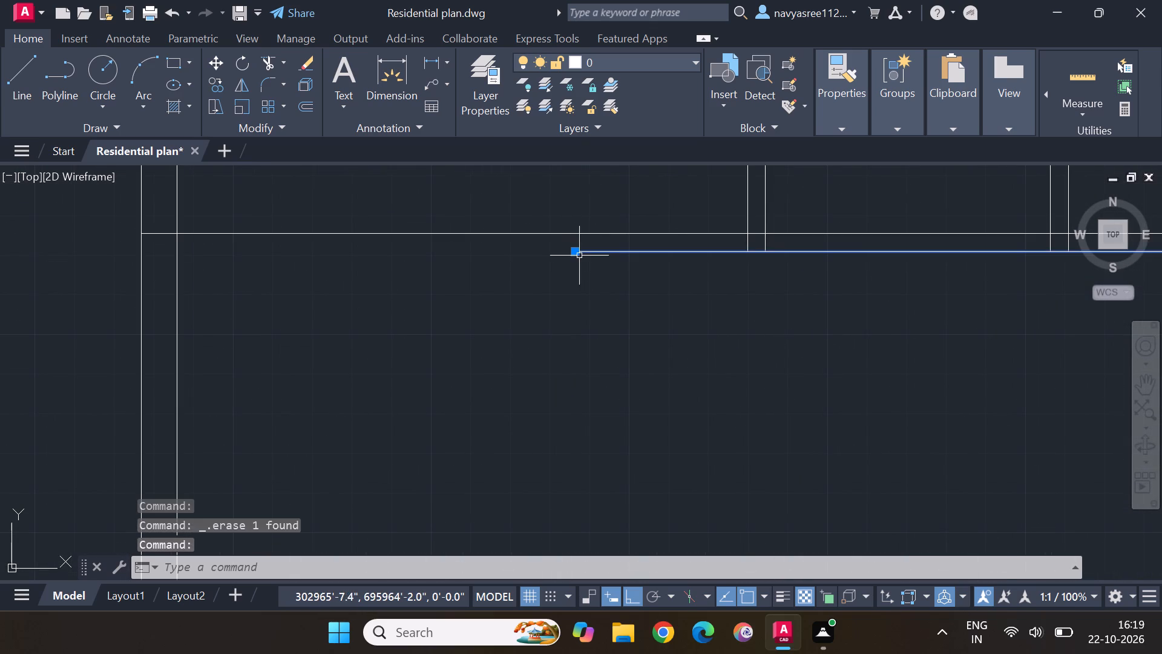
click(577, 254)
click(96, 252)
key(Escape)
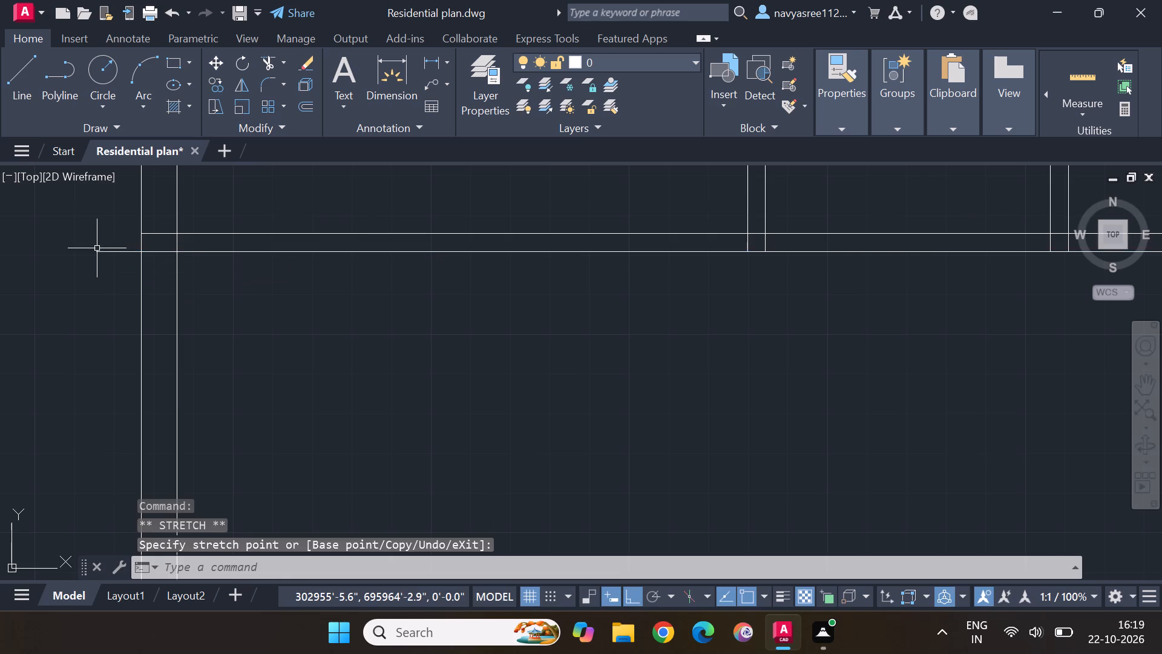
key(Escape)
key(Escape)
Join the two vertical segments of the left exterior wall's inner face across the gap left by the removed partition.
scroll(640, 306, down, 2)
scroll(716, 397, down, 1)
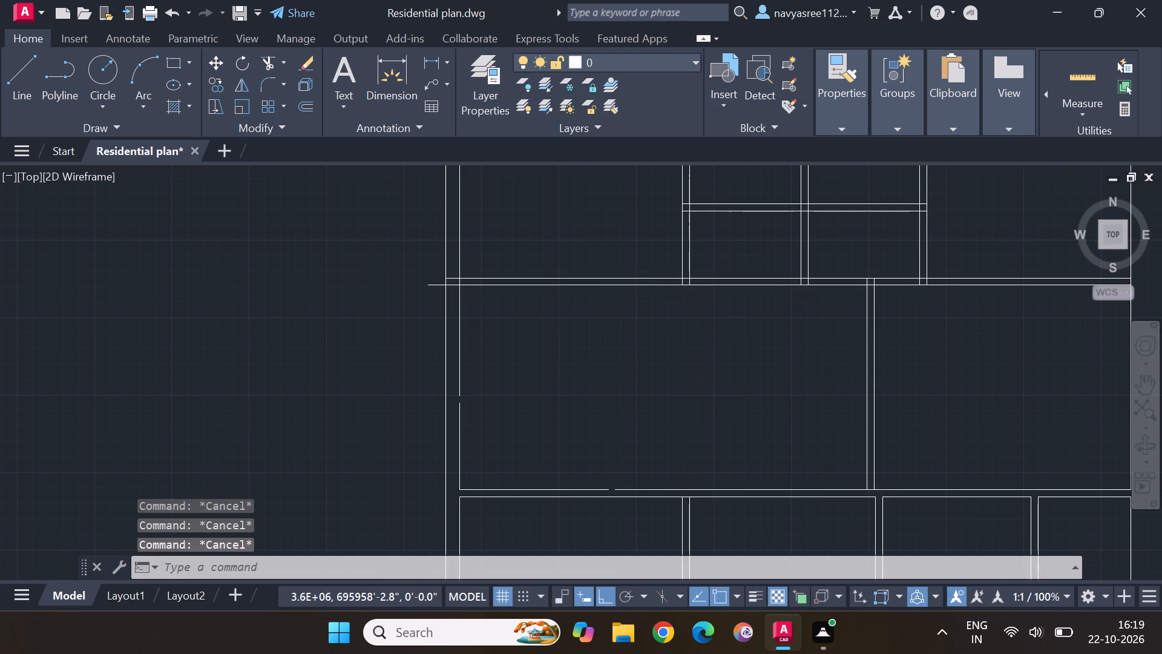
middle_drag(720, 395, 729, 347)
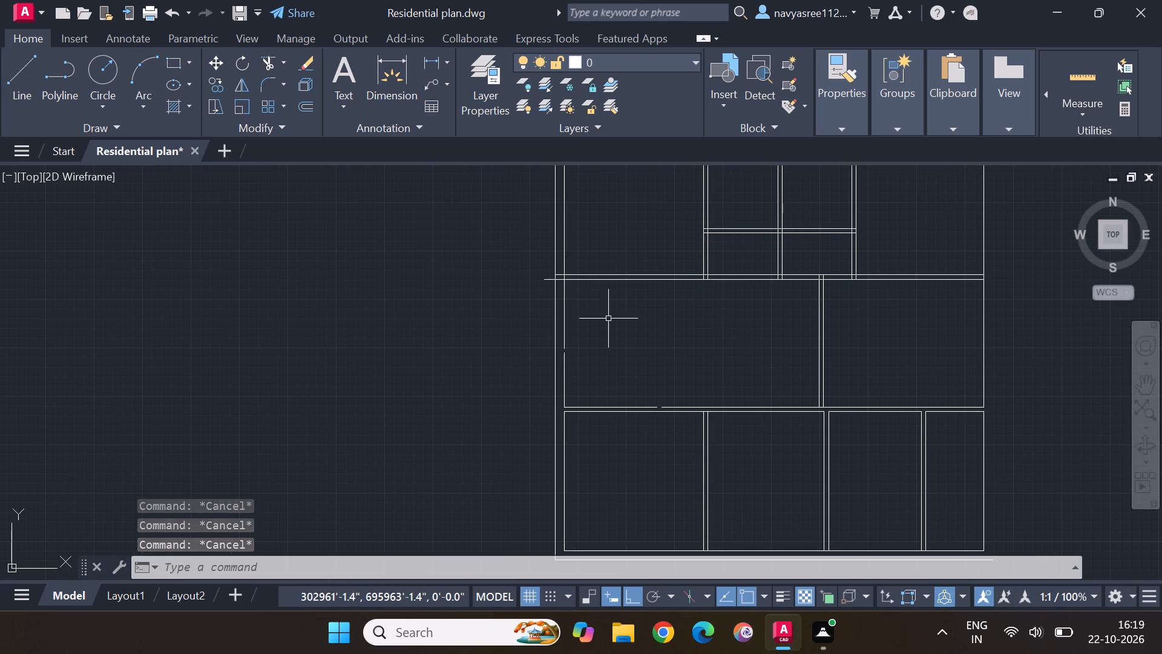
scroll(600, 355, up, 2)
scroll(539, 367, up, 2)
click(463, 350)
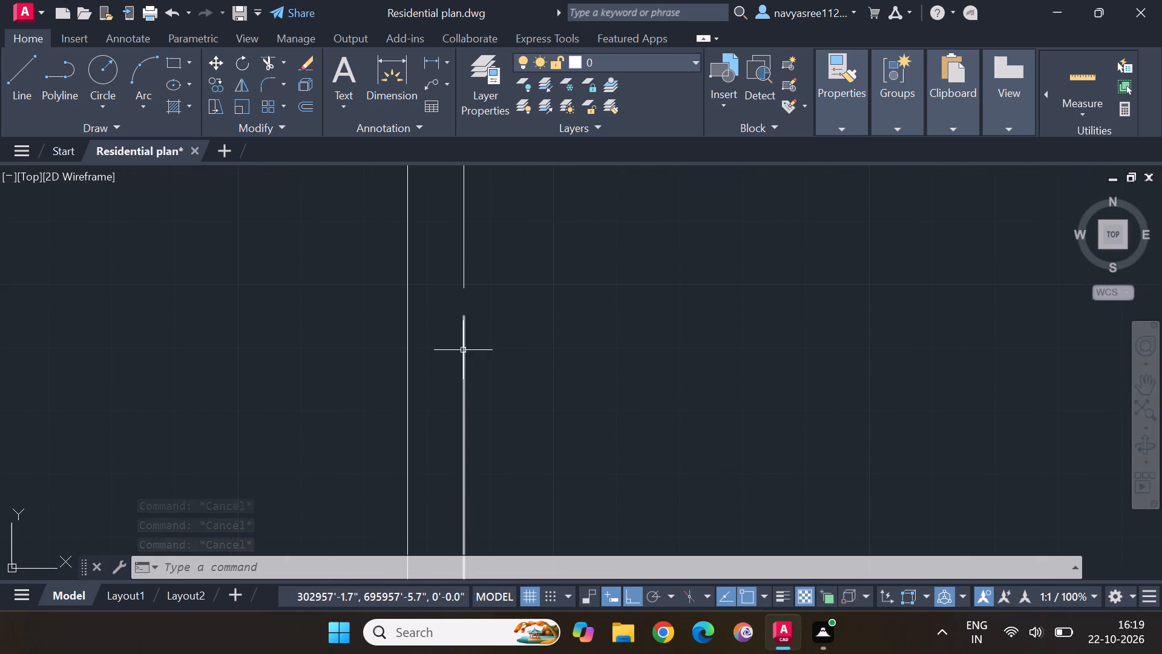
click(464, 280)
key(j)
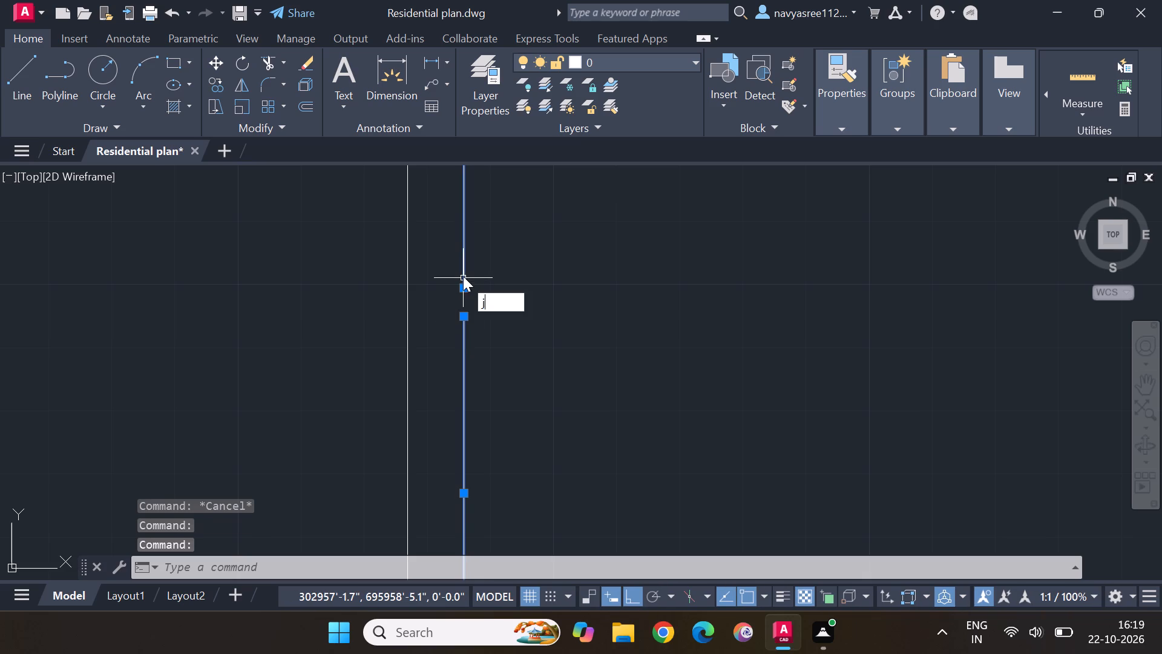
key(Return)
scroll(645, 302, down, 3)
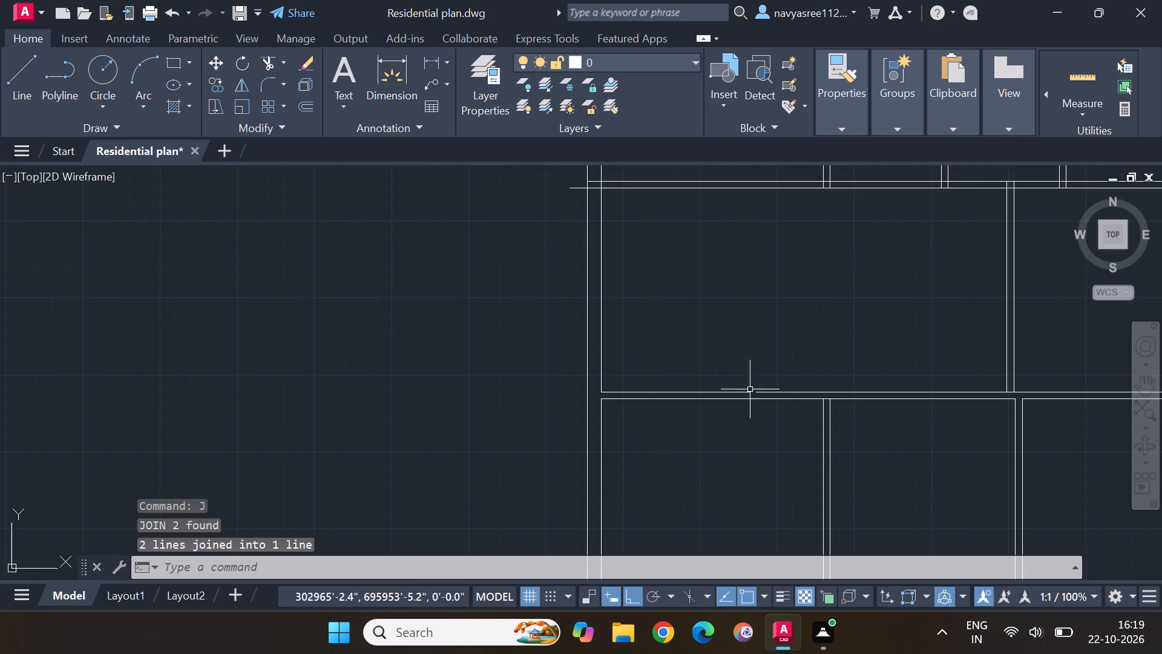
Join the two segments of the upper line of the horizontal wall below the middle-left room.
click(730, 394)
click(775, 392)
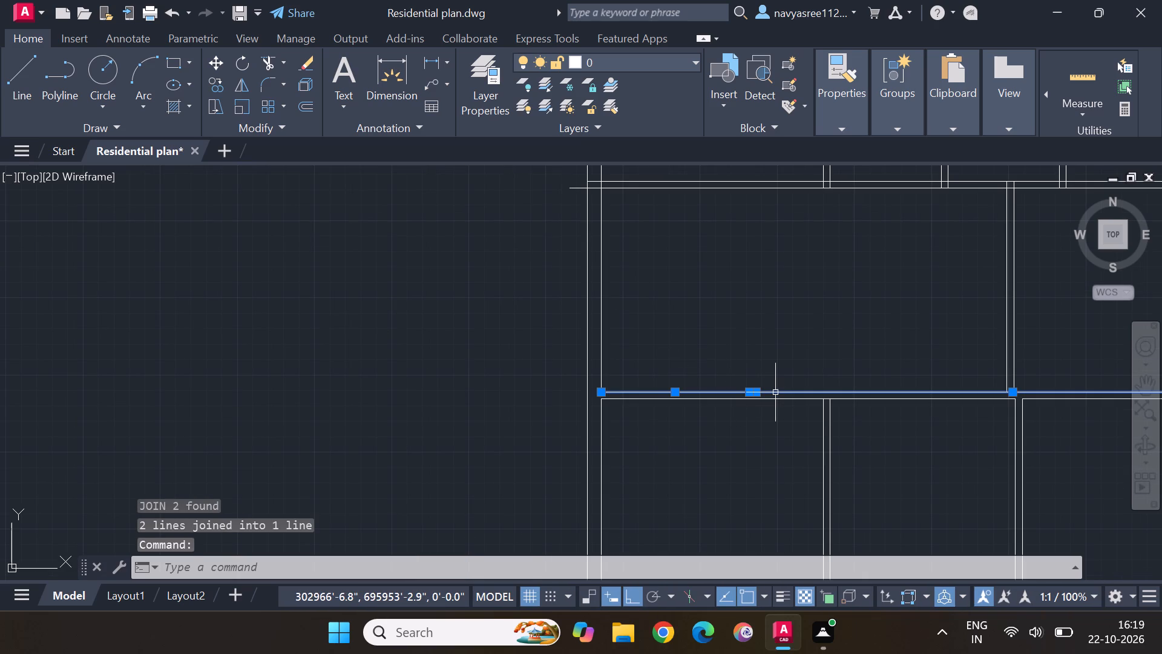
key(j)
key(Return)
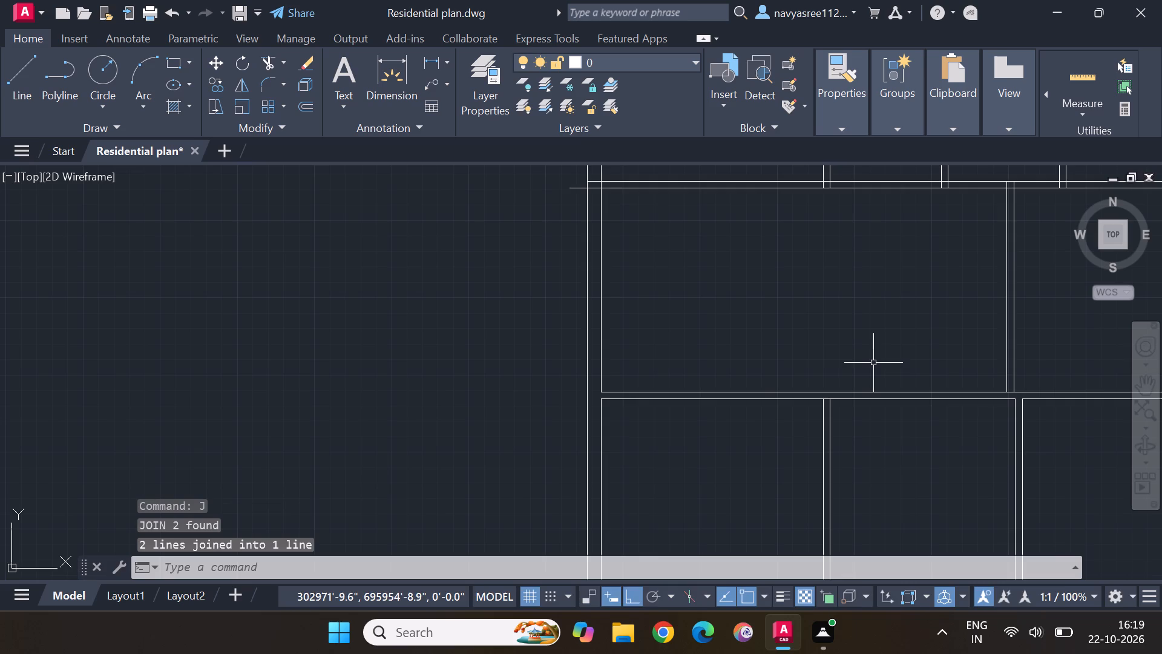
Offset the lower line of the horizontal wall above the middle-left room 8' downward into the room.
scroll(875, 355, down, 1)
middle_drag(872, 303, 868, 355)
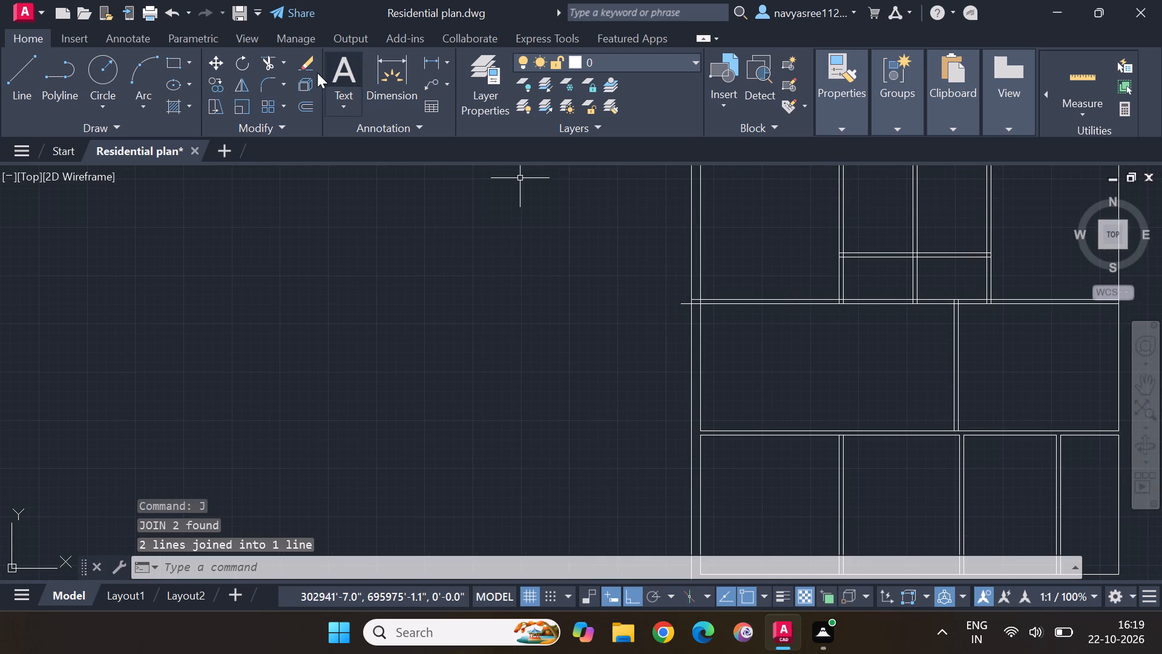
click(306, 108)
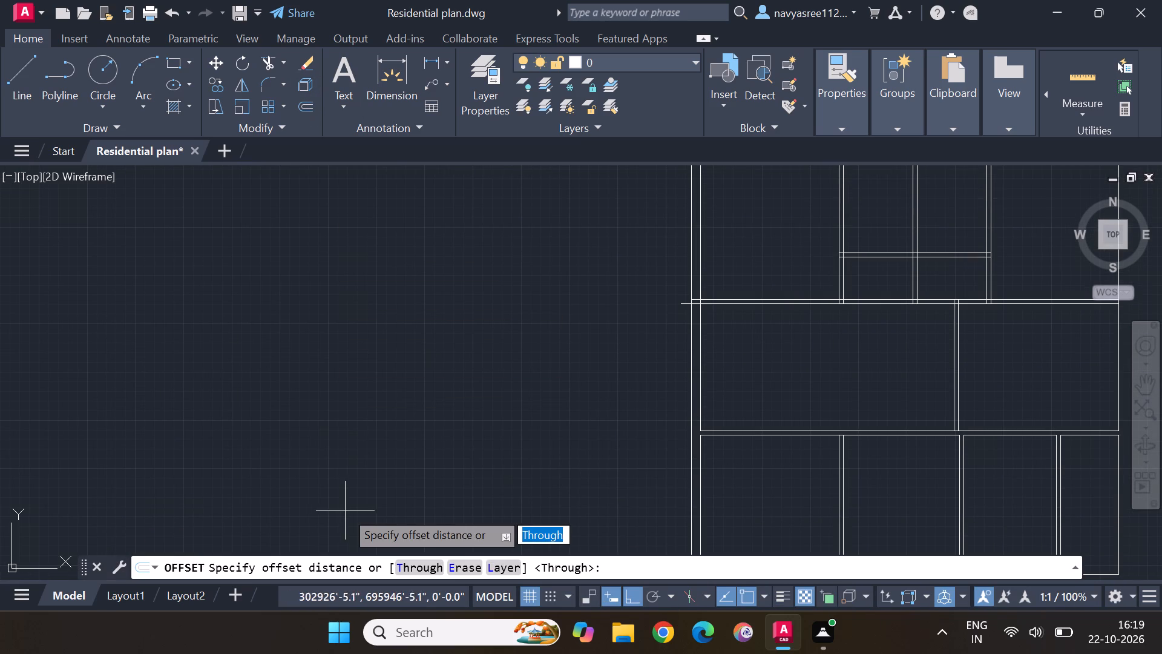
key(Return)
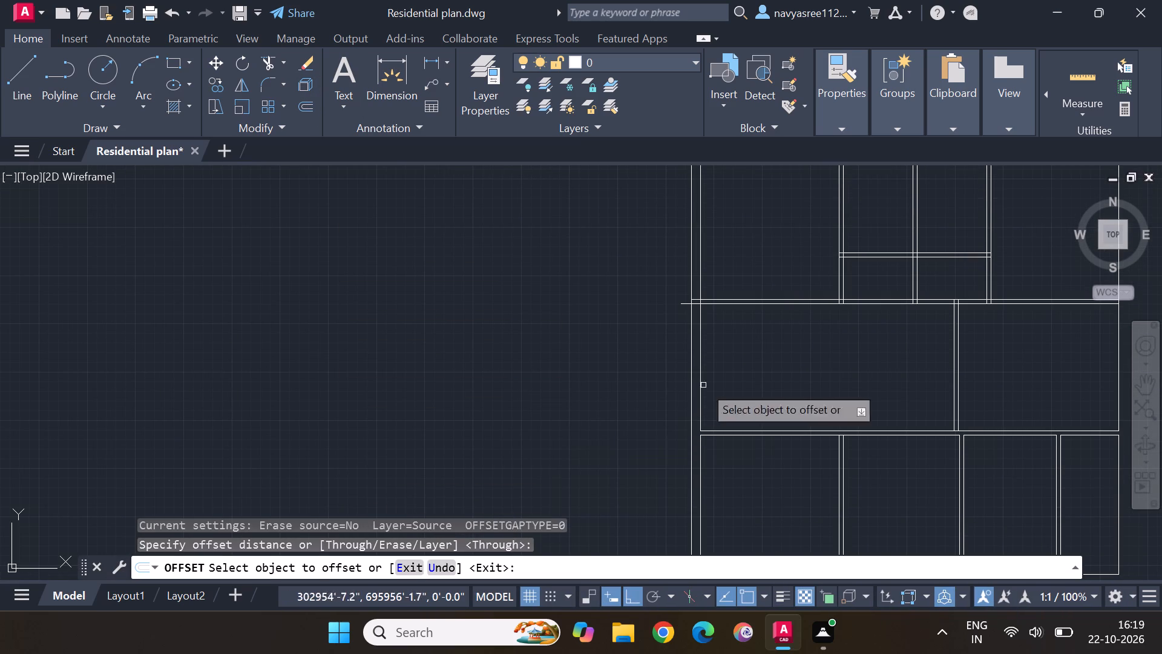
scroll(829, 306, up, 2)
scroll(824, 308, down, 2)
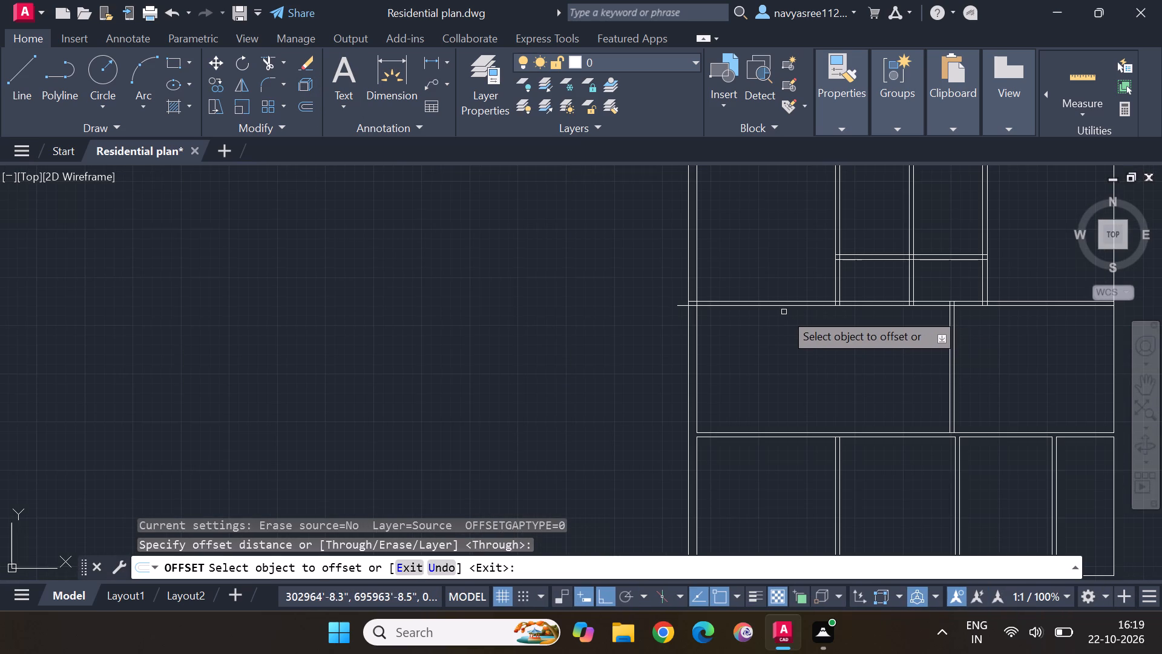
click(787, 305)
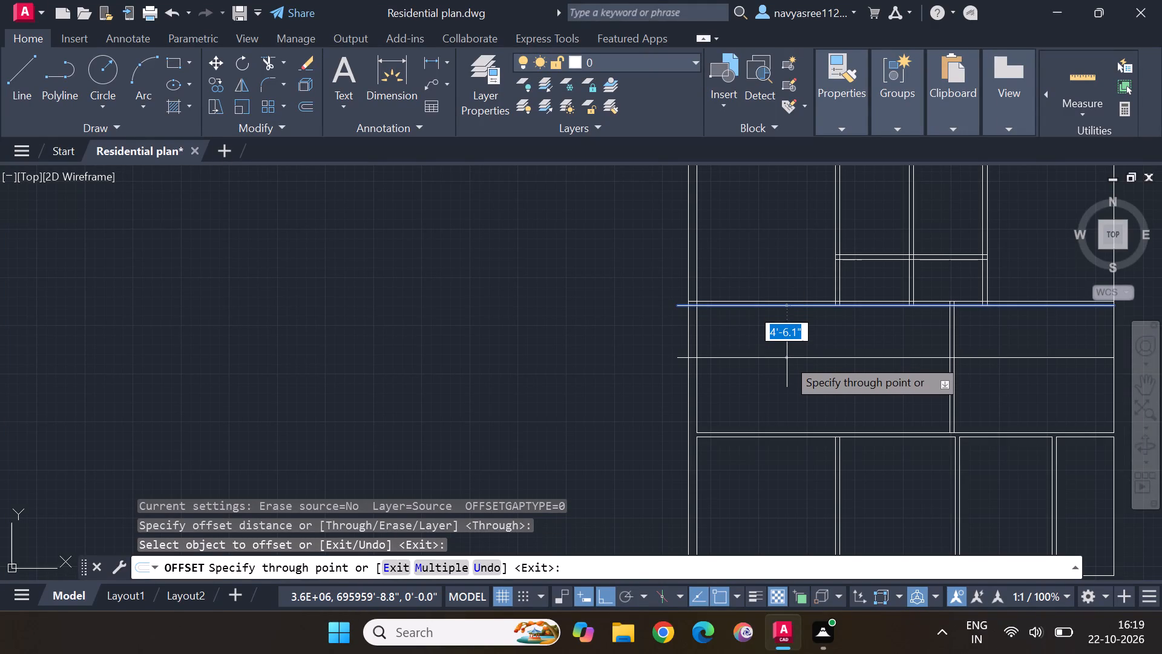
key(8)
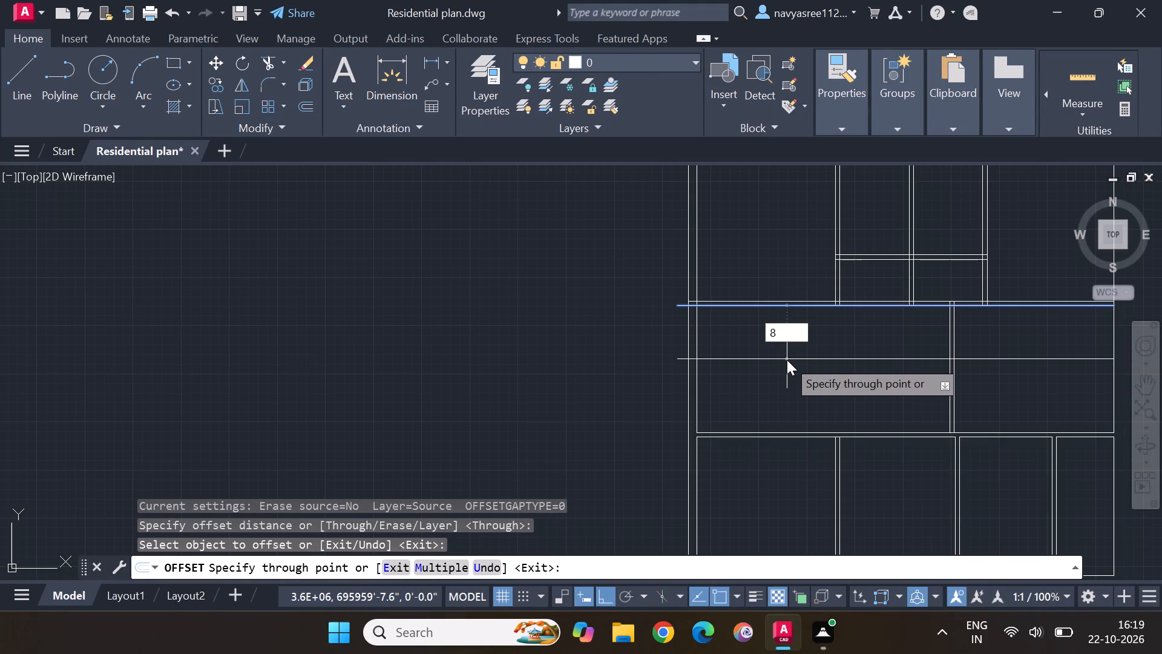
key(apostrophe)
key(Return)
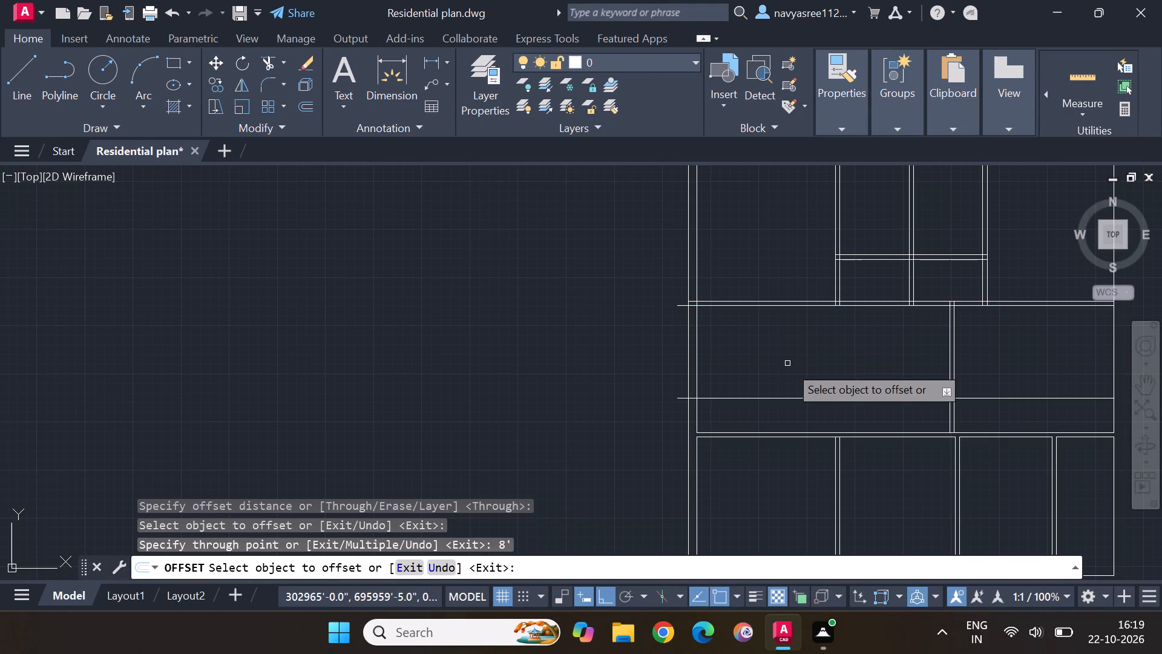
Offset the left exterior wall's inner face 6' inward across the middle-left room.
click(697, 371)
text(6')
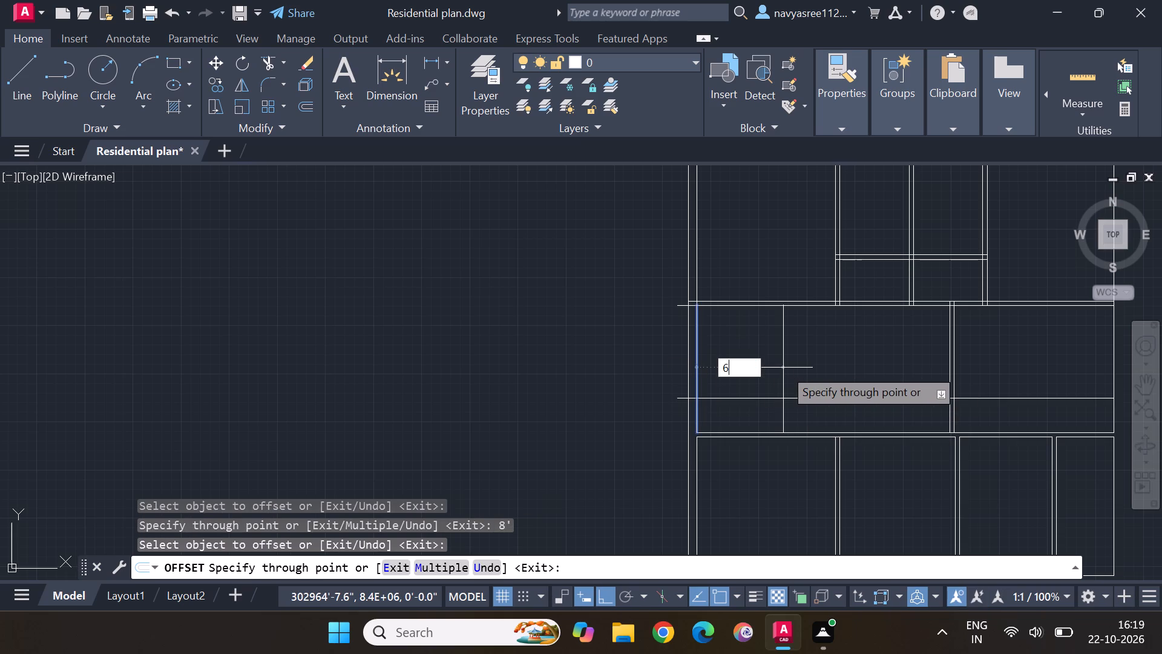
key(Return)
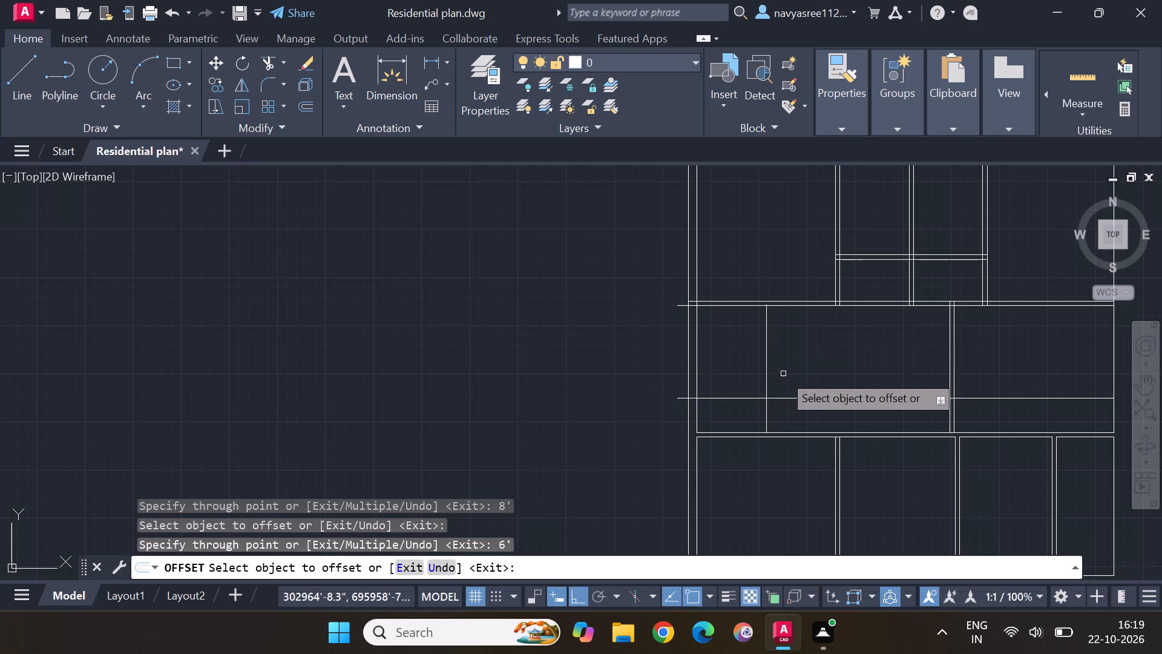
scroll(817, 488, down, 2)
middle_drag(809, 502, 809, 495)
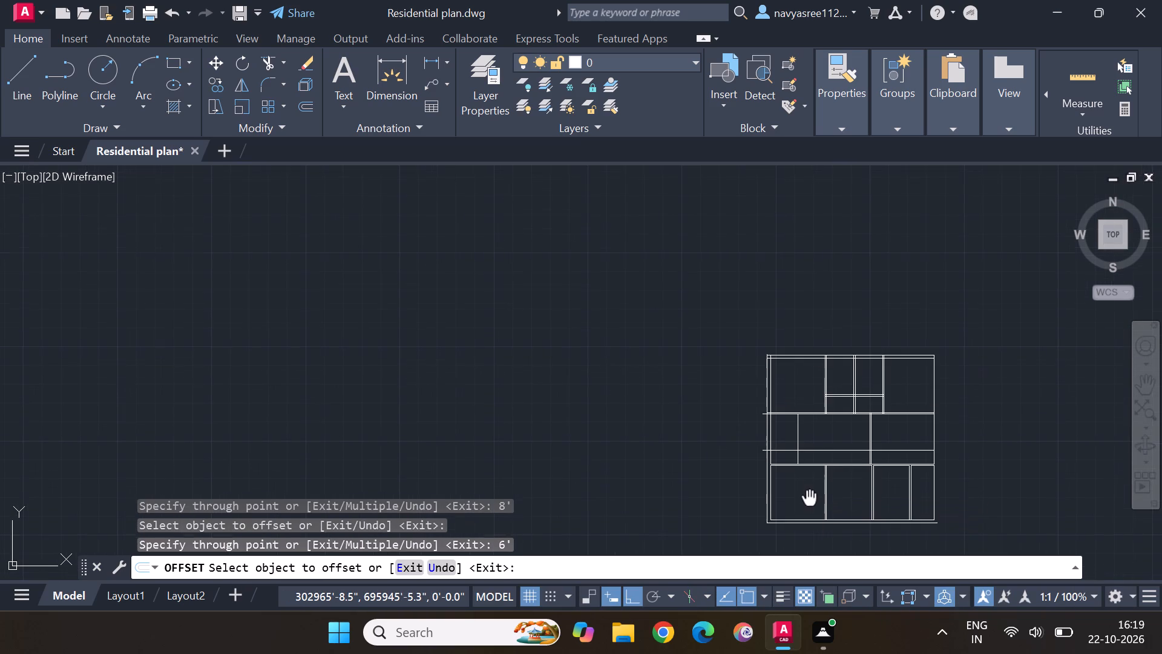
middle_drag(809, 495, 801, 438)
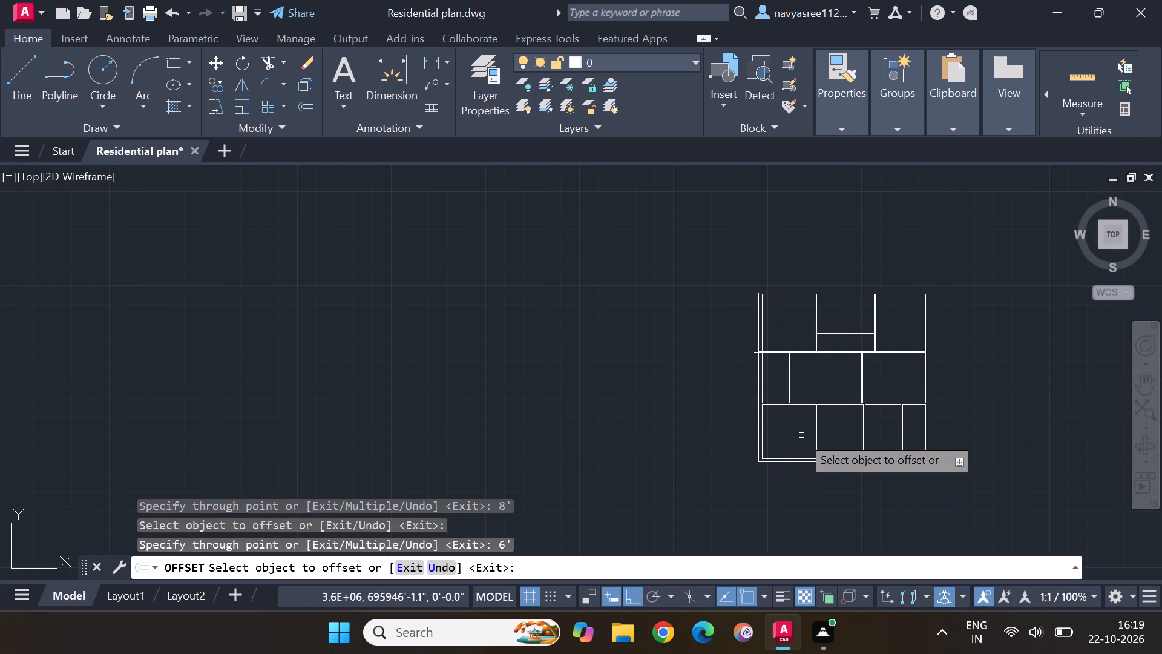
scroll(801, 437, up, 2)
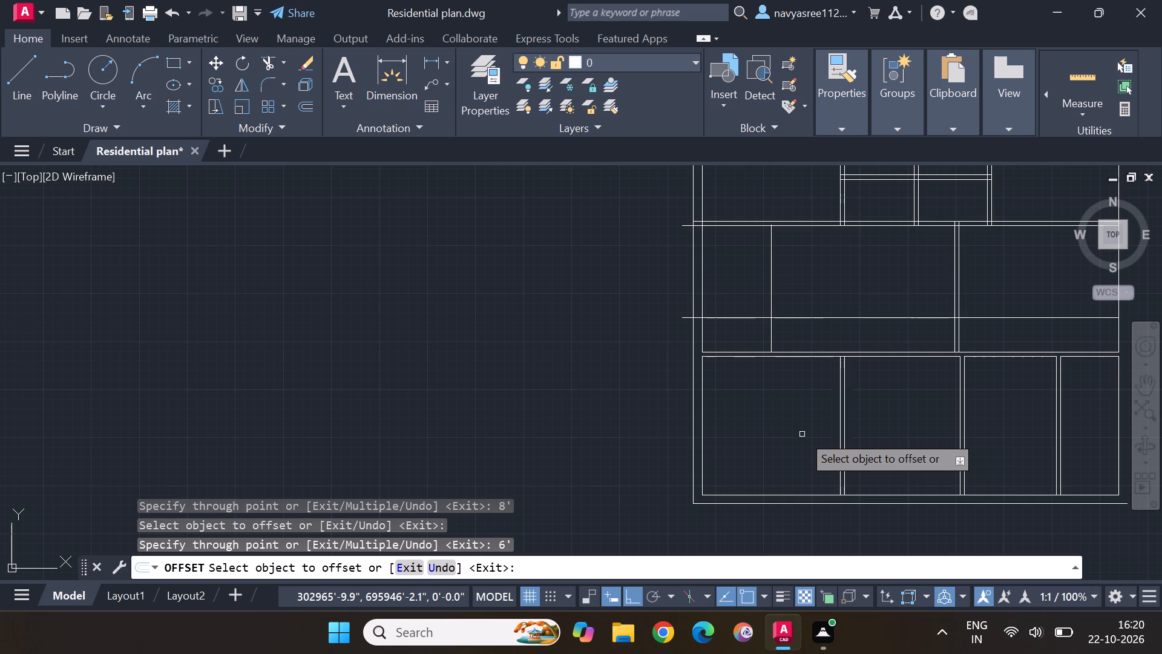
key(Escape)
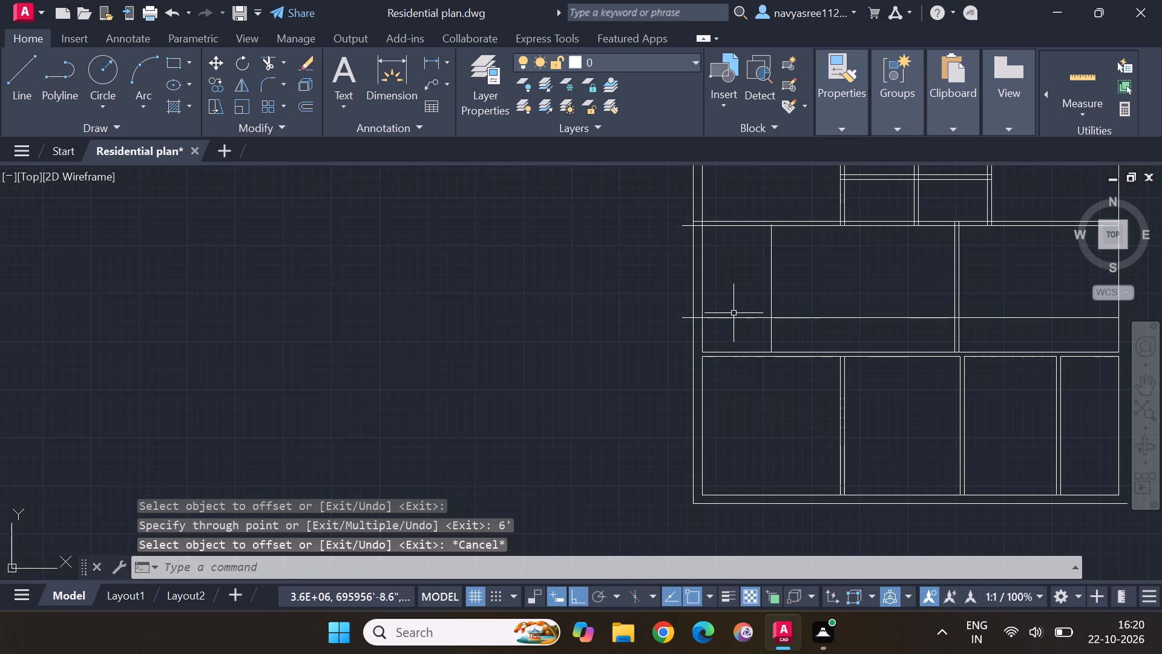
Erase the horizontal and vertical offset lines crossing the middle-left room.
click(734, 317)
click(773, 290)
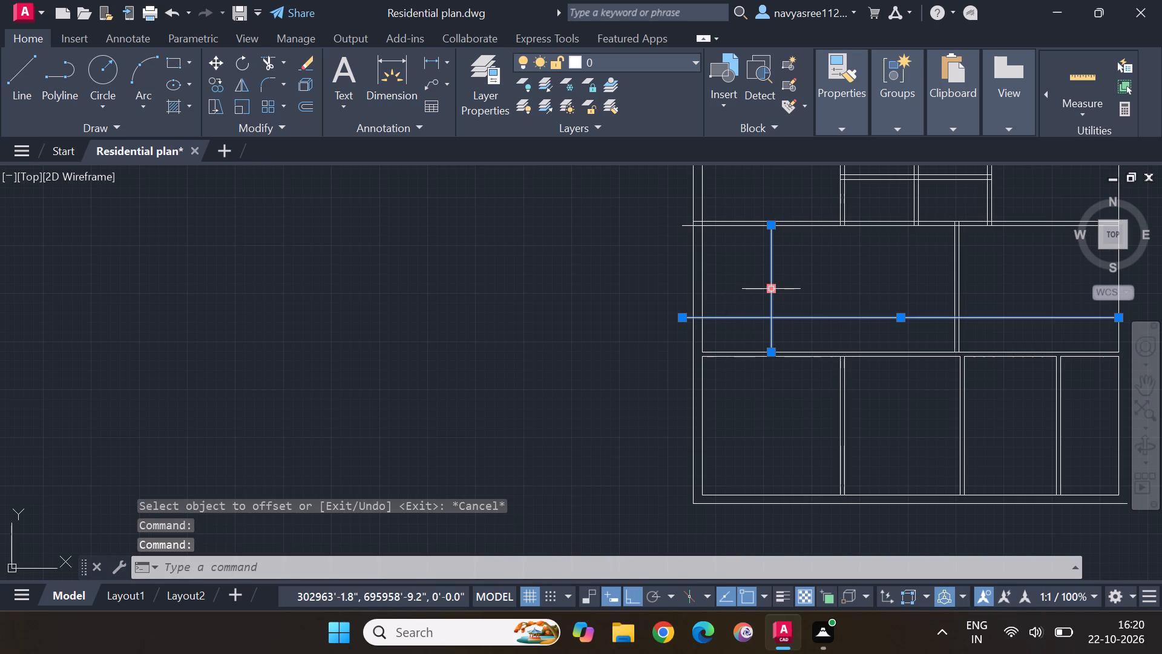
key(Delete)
Start another Offset using the Through option for the middle-left room's wall lines.
click(309, 103)
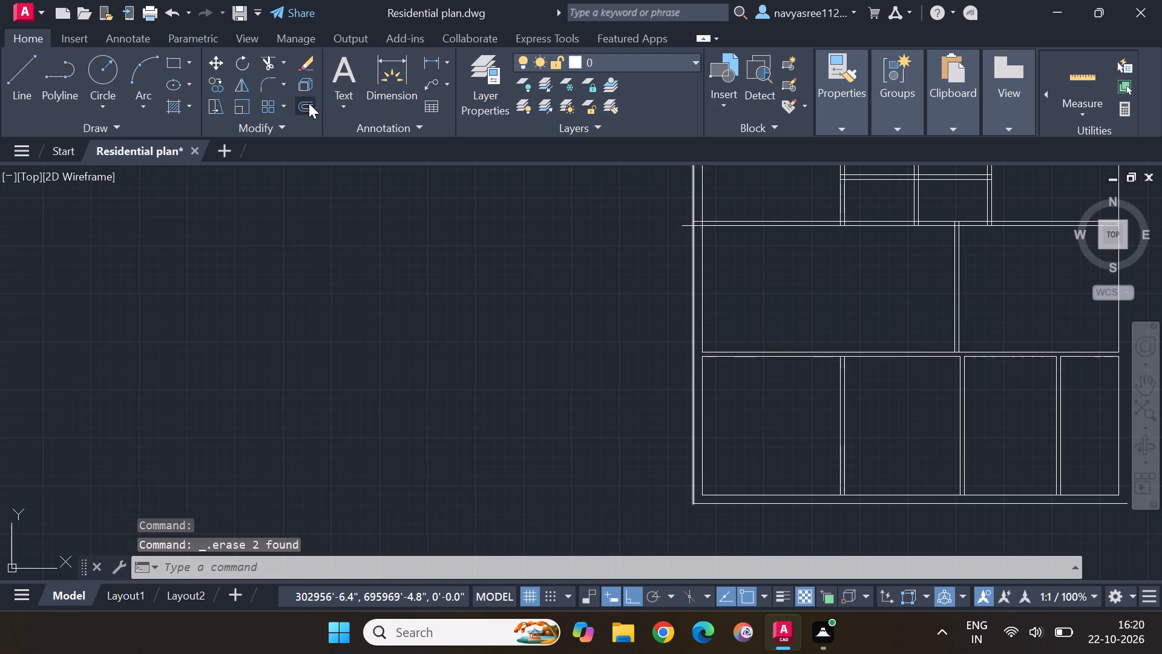
key(Return)
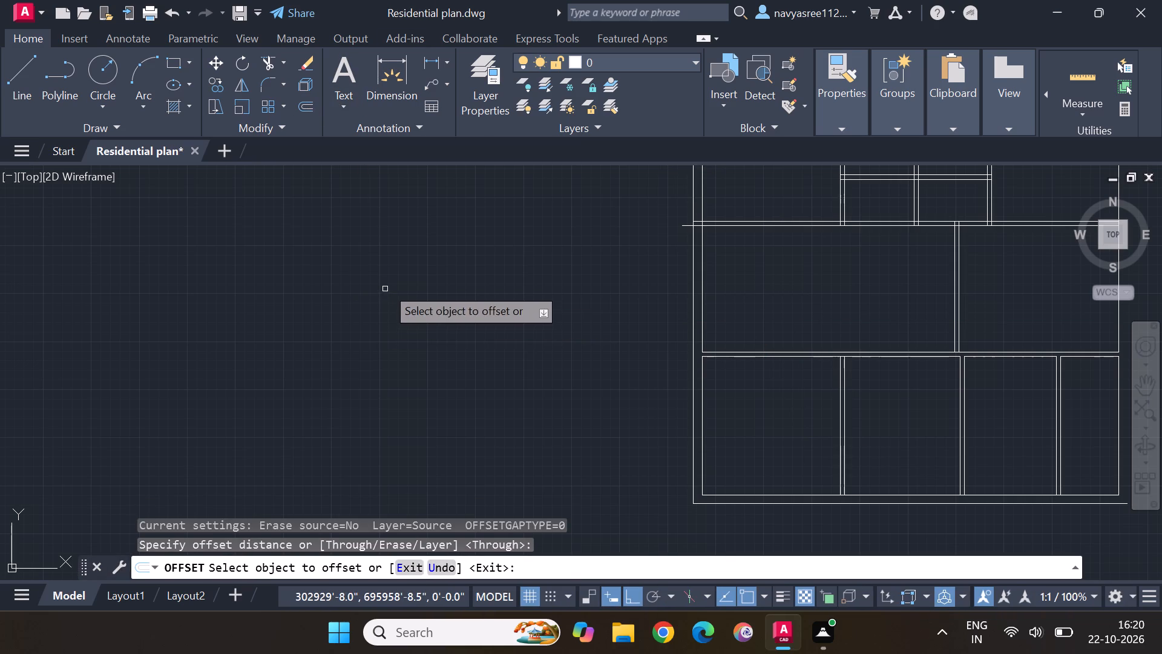
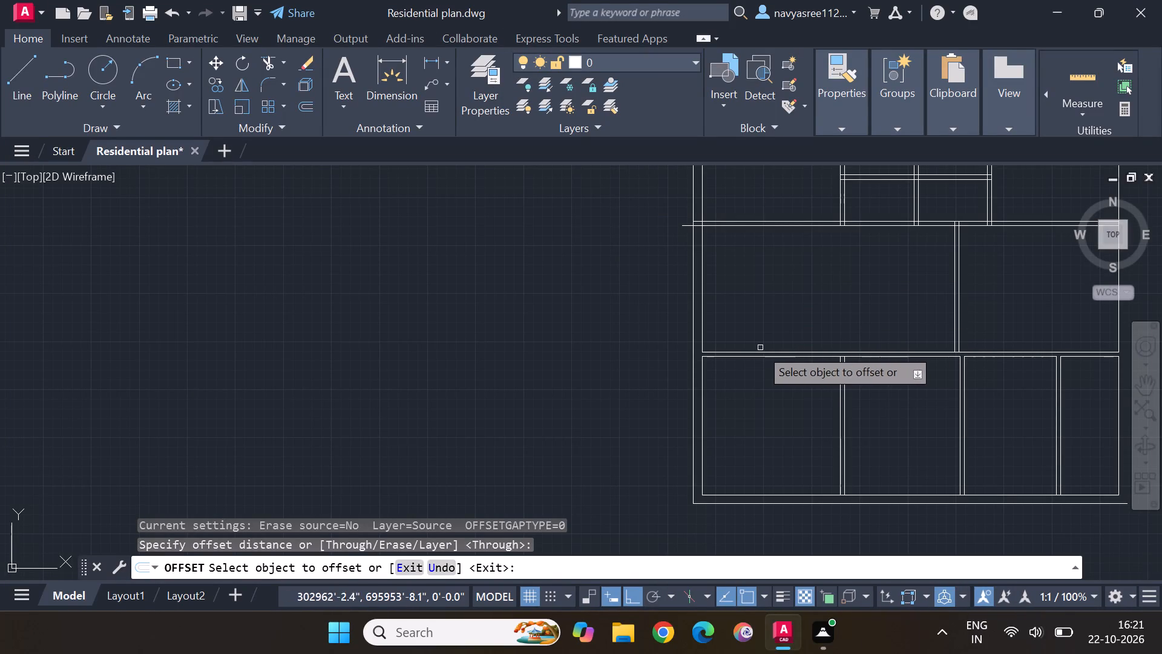
Offset the left exterior wall's inner face 8' inward across the middle-left room.
click(702, 292)
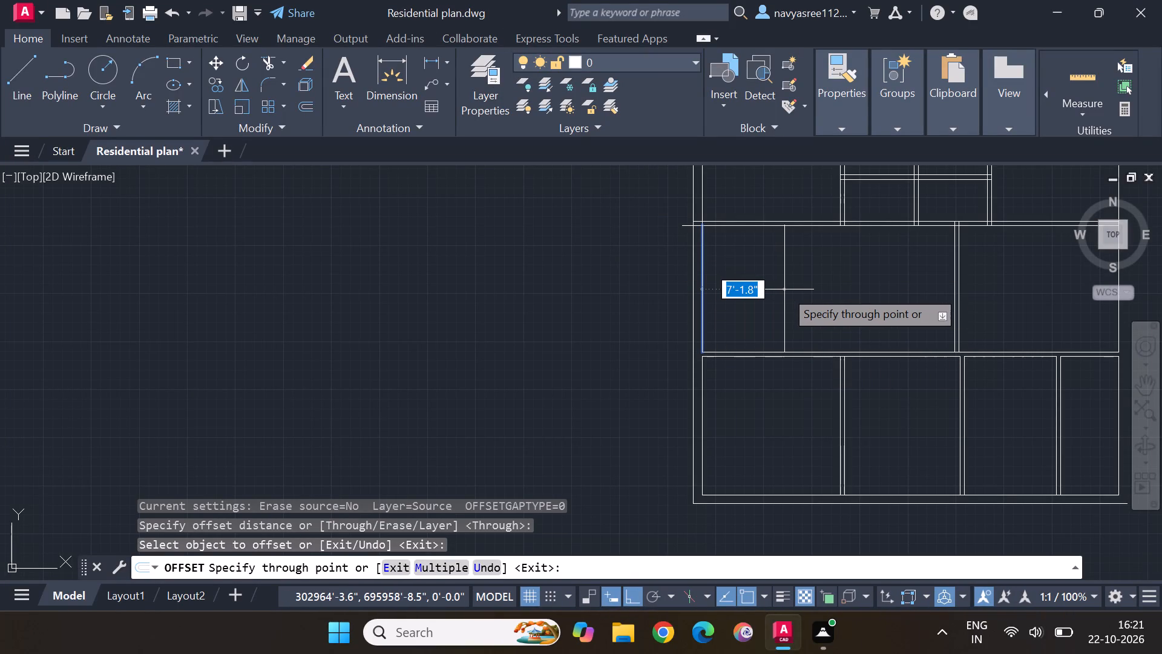
text(8')
key(Return)
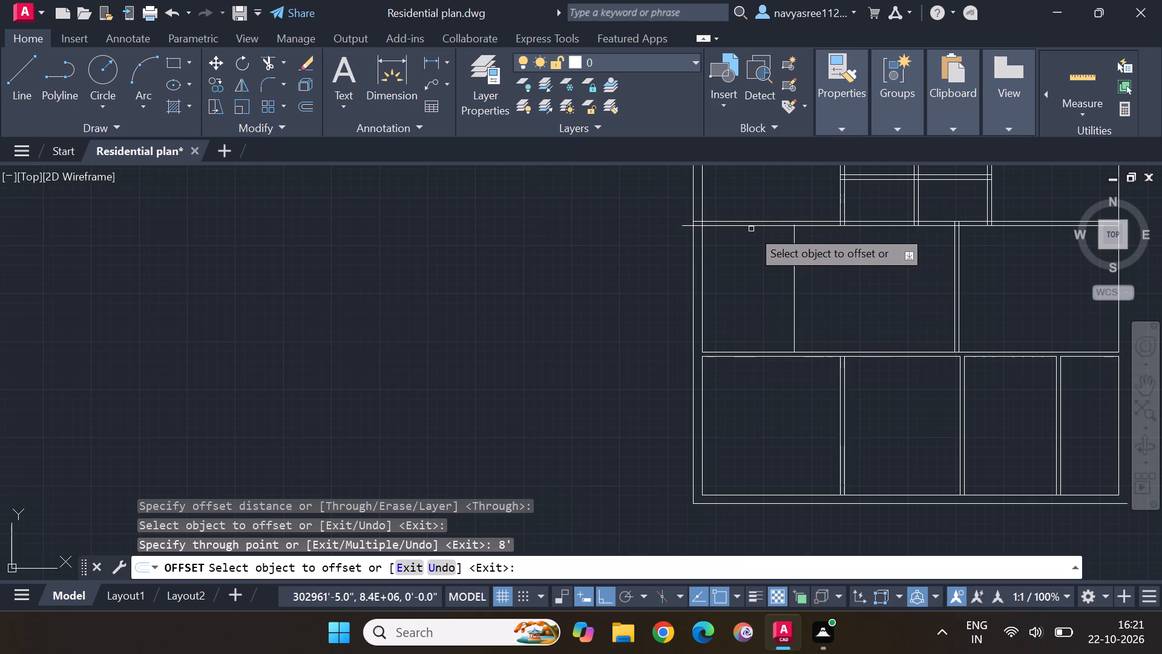
Offset the lower line of the horizontal wall above the middle-left room 6' downward into the room.
click(755, 226)
text(6')
key(Return)
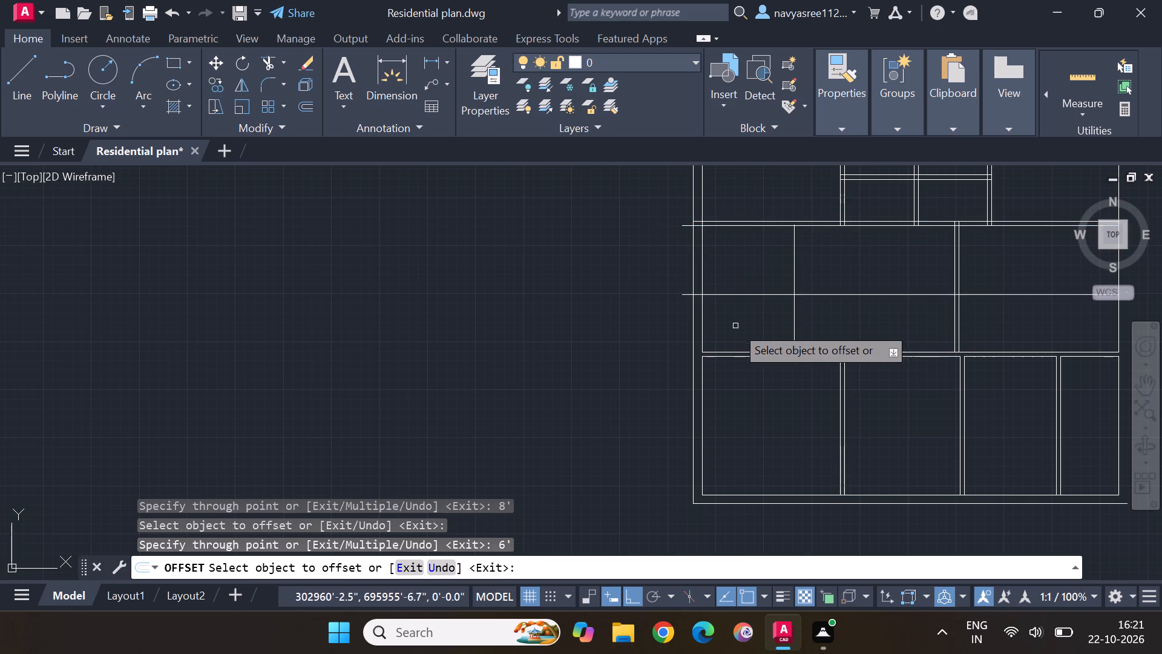
click(703, 324)
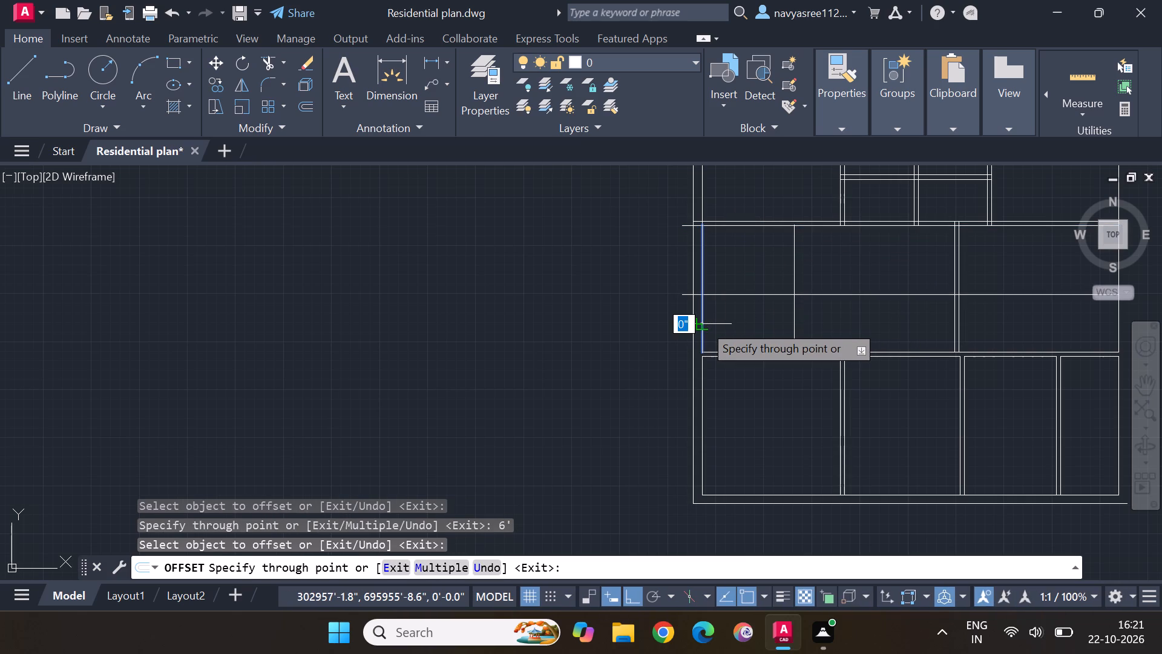
key(Escape)
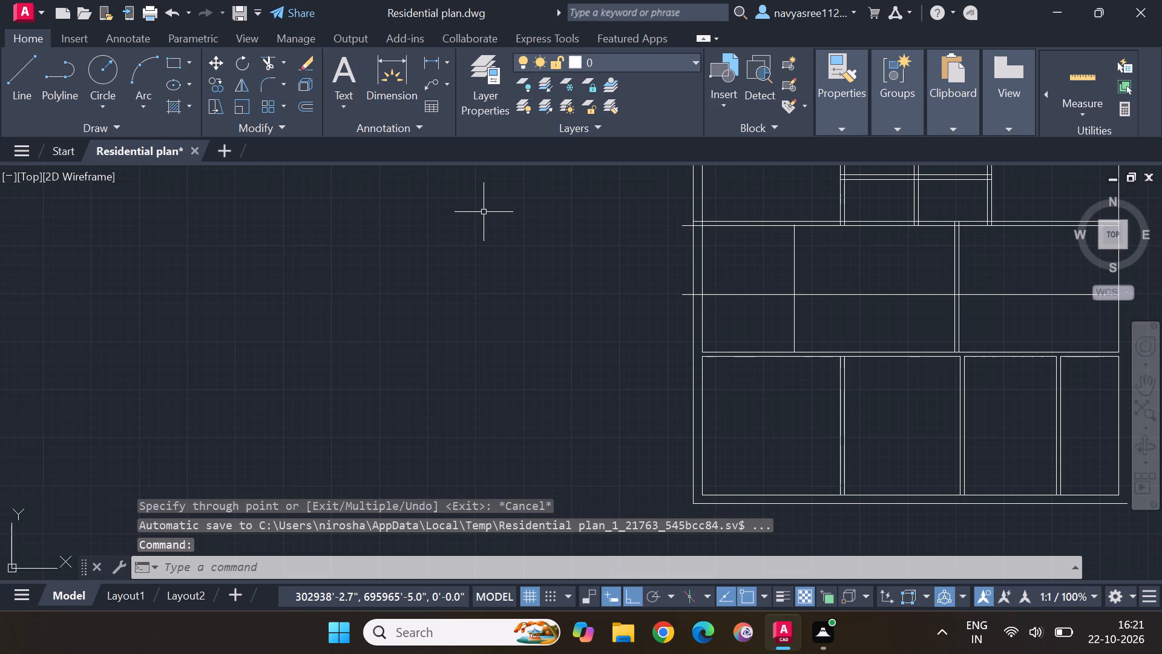
Offset the new horizontal line crossing the middle-left room 4.5" downward to give the partition its thickness.
key(space)
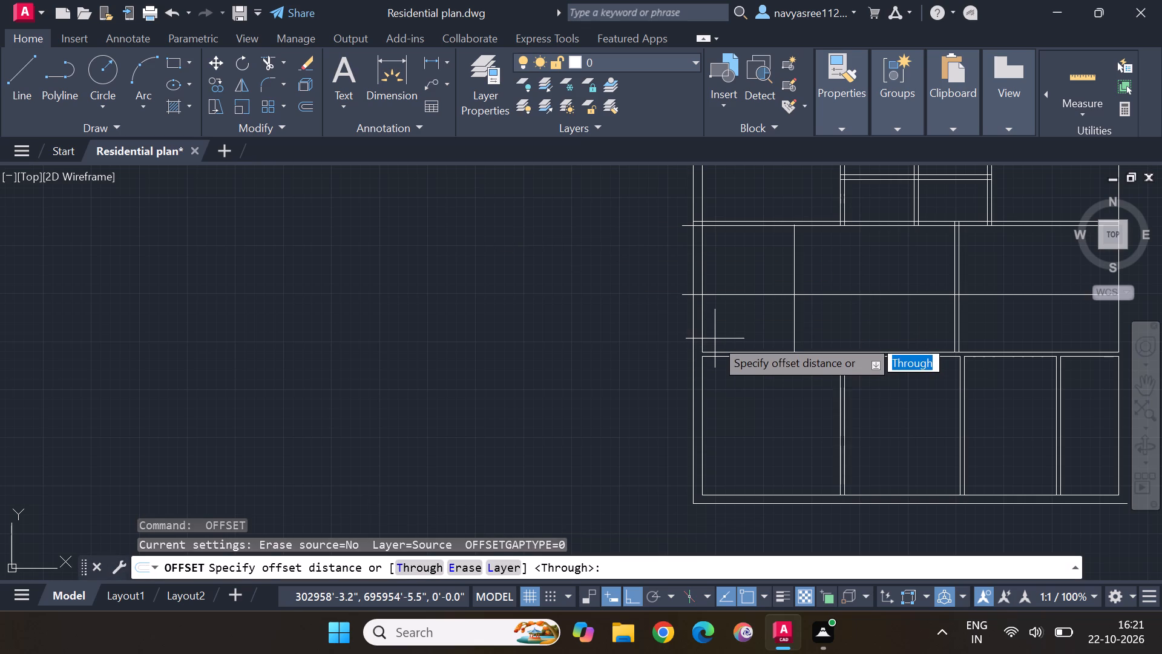
key(Return)
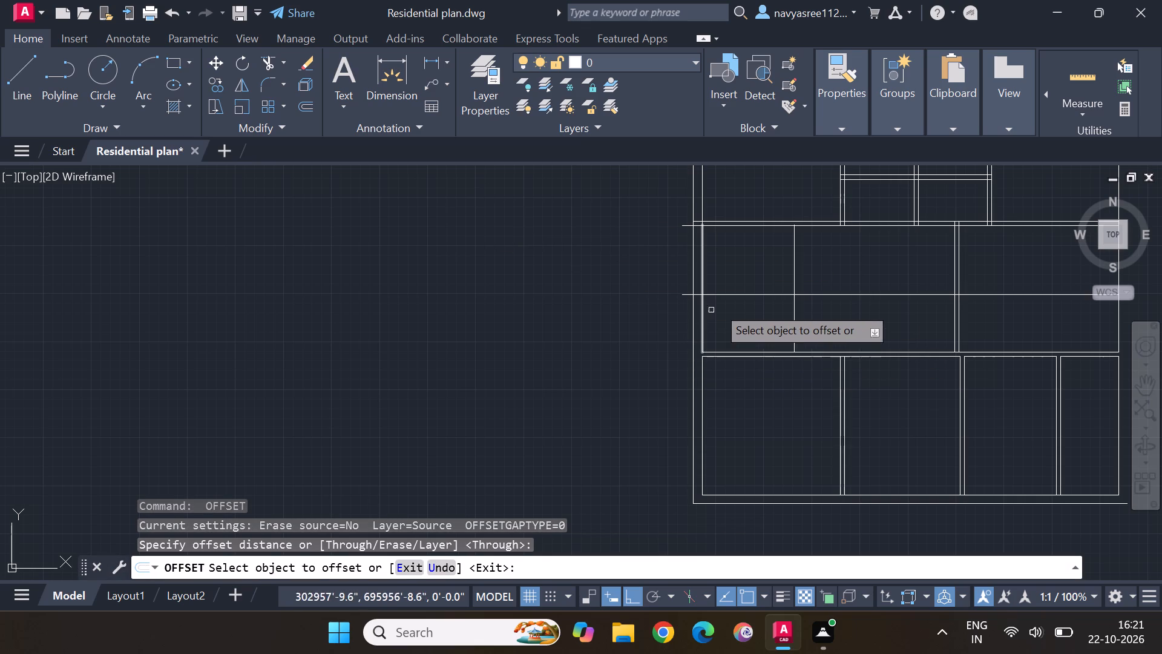
click(727, 296)
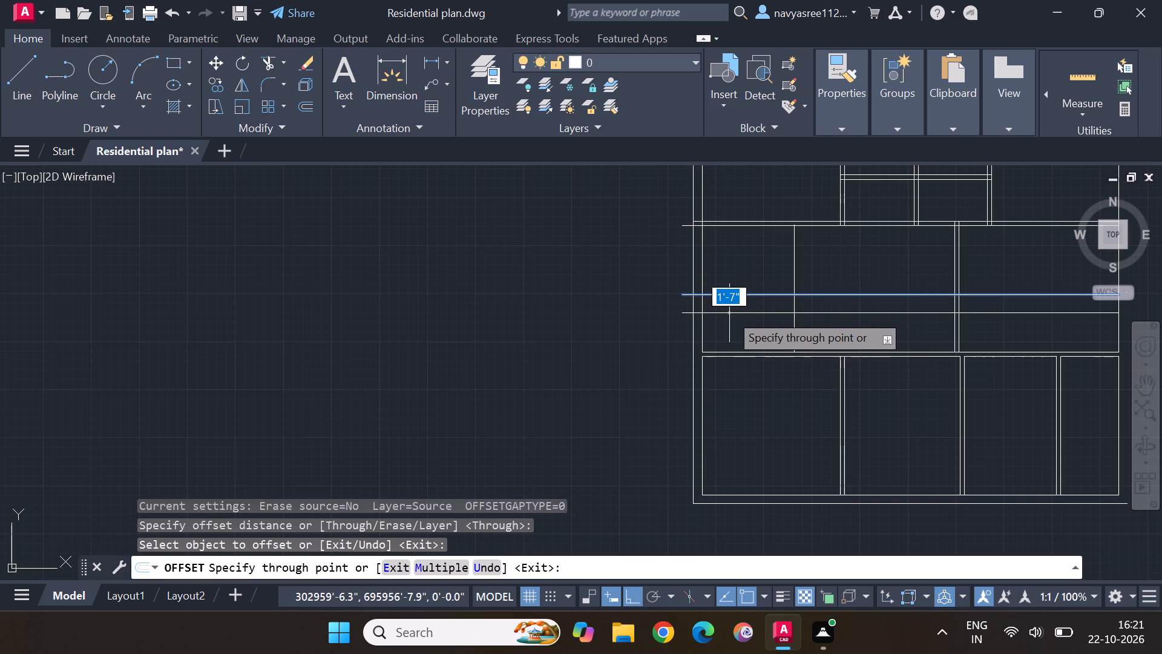
key(4)
text(.5)
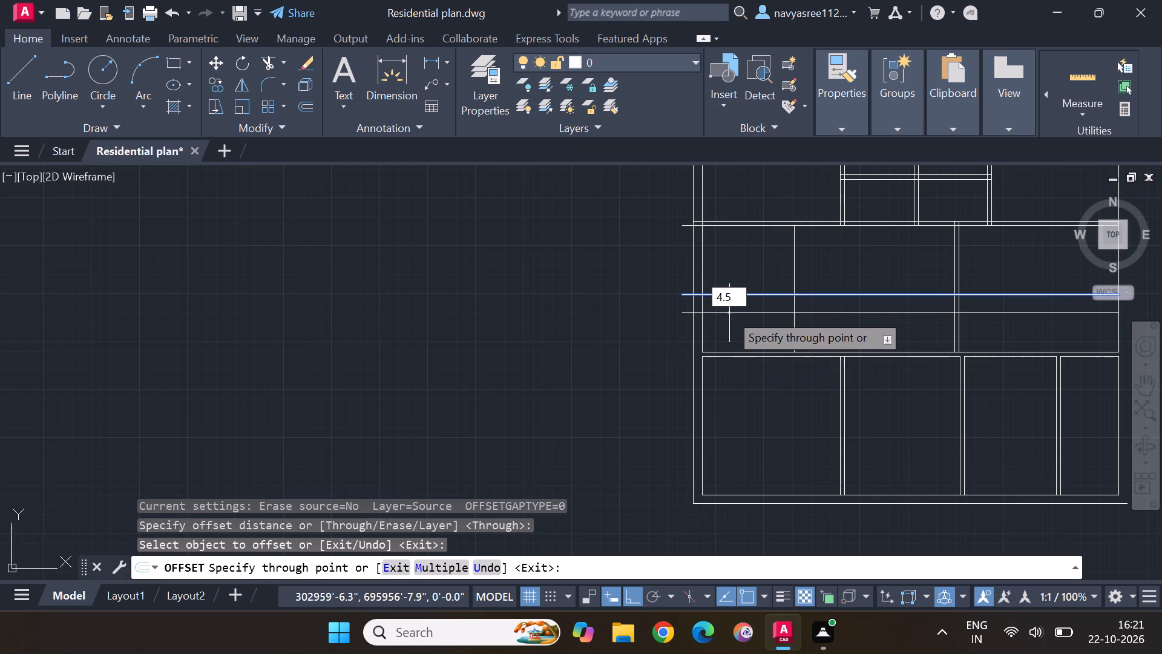
key(shift+quotedbl)
key(Return)
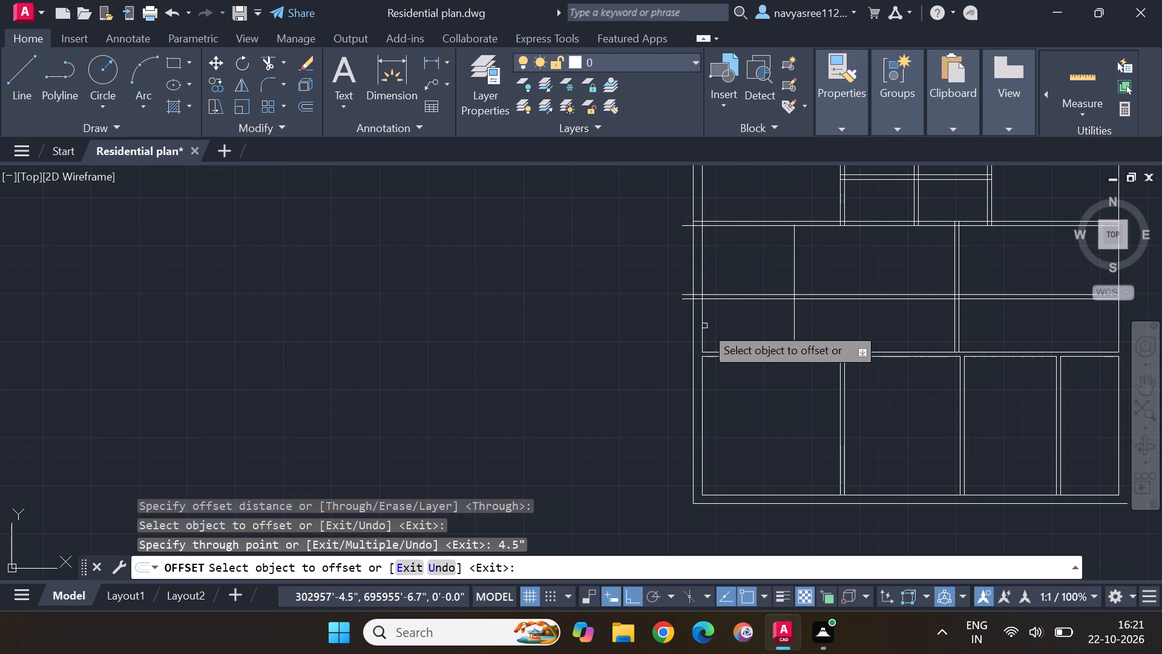
Offset the left exterior wall's inner face 8' inward once more in the middle-left room.
click(704, 326)
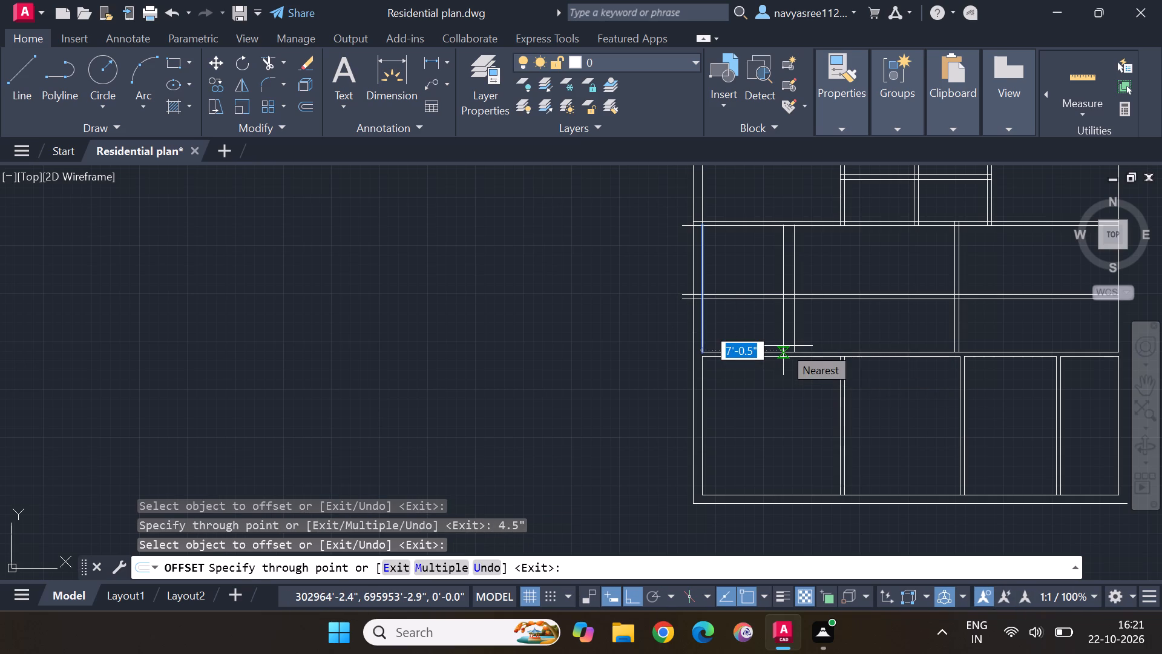
key(8)
key(apostrophe)
key(Return)
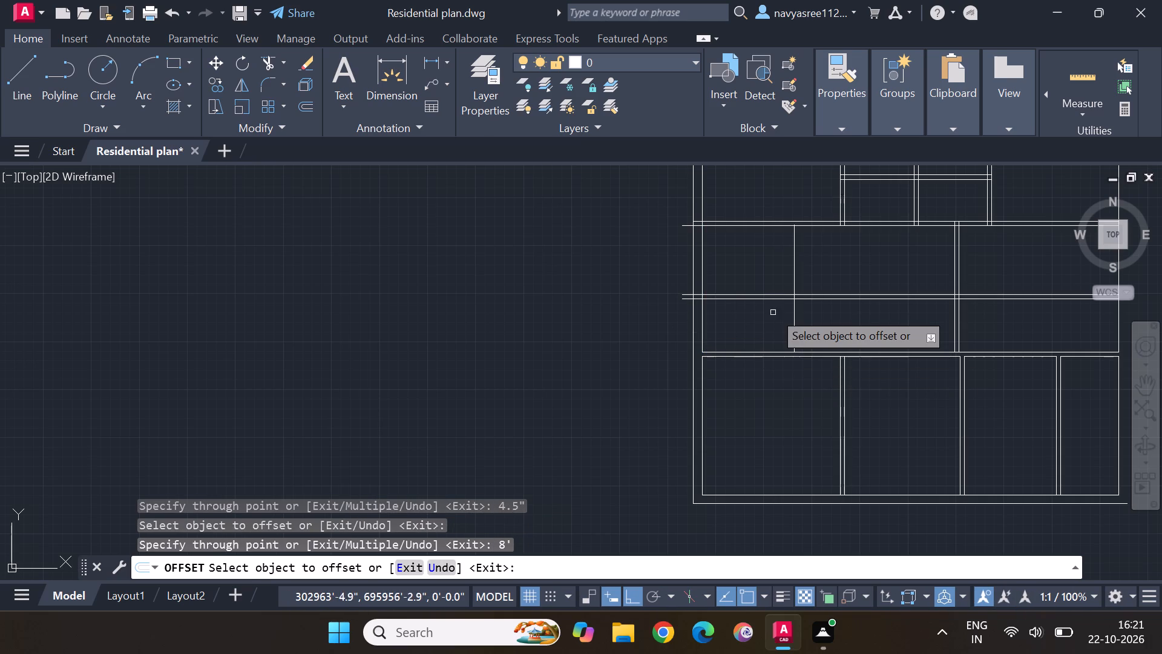
Offset the lower line of the new horizontal partition 4'8" downward.
click(773, 300)
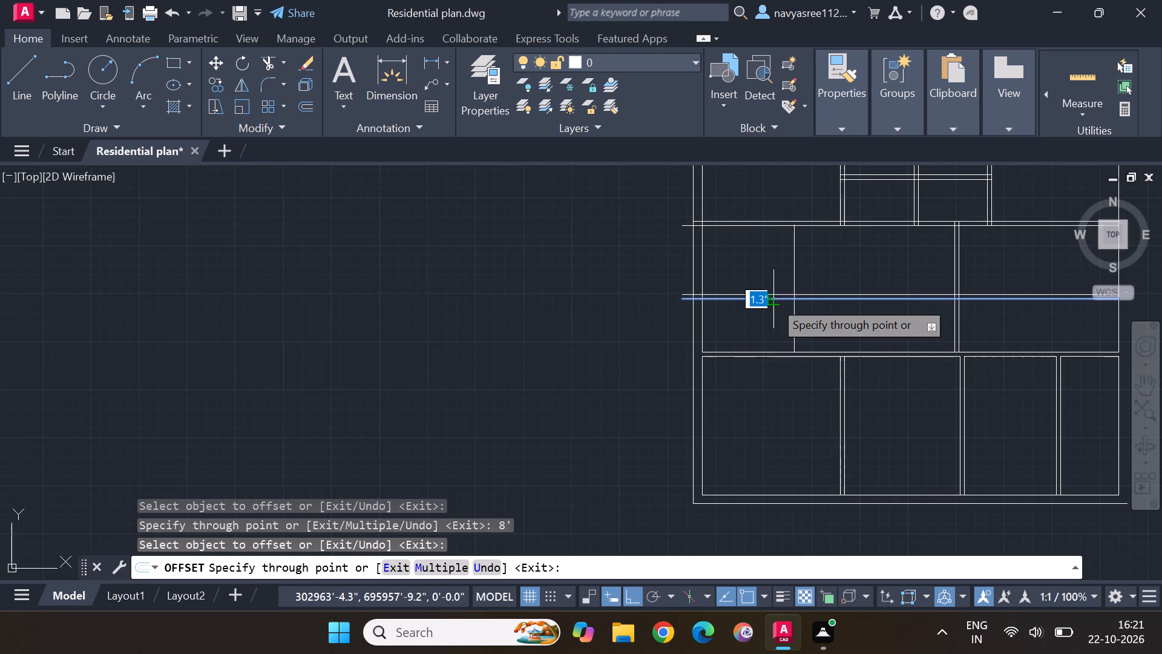
key(4)
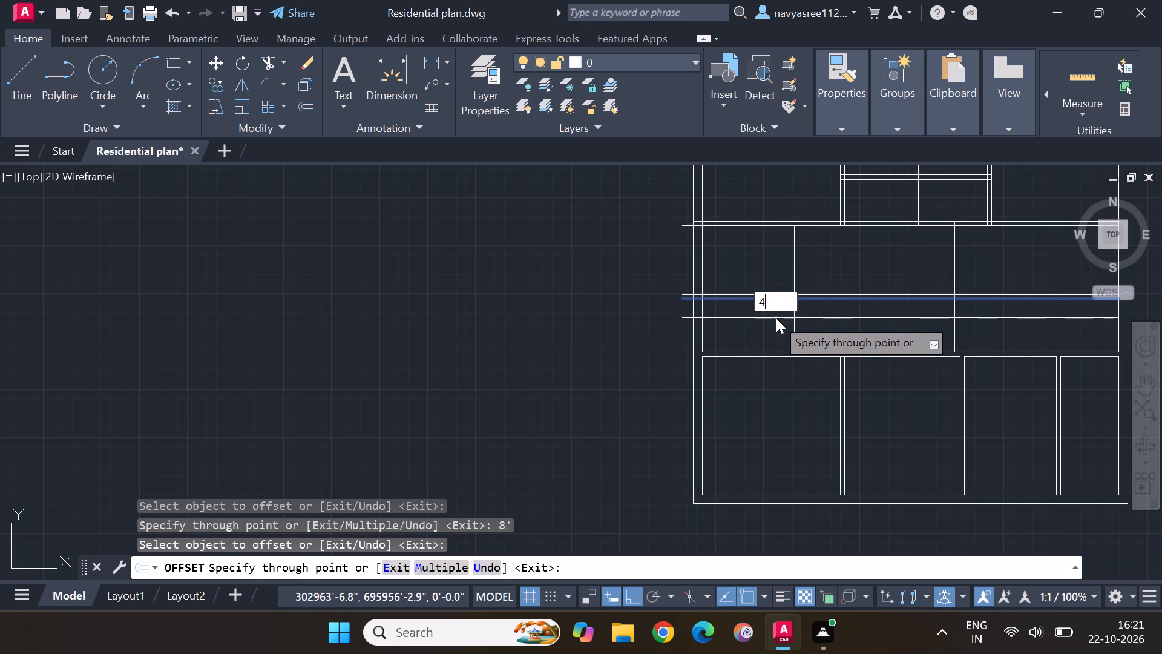
key(apostrophe)
key(8)
key(shift+quotedbl)
key(Return)
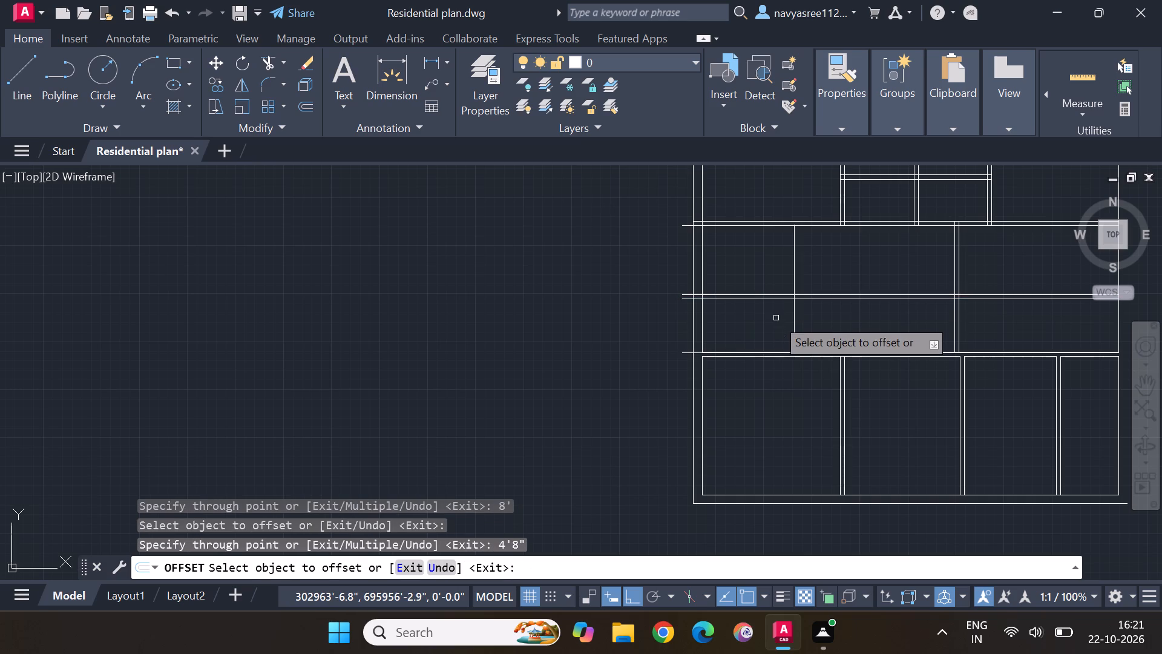
Trim away the left portion of the wall lines below the middle-left room and the vertical partition between the two lower-left rooms.
scroll(778, 347, up, 3)
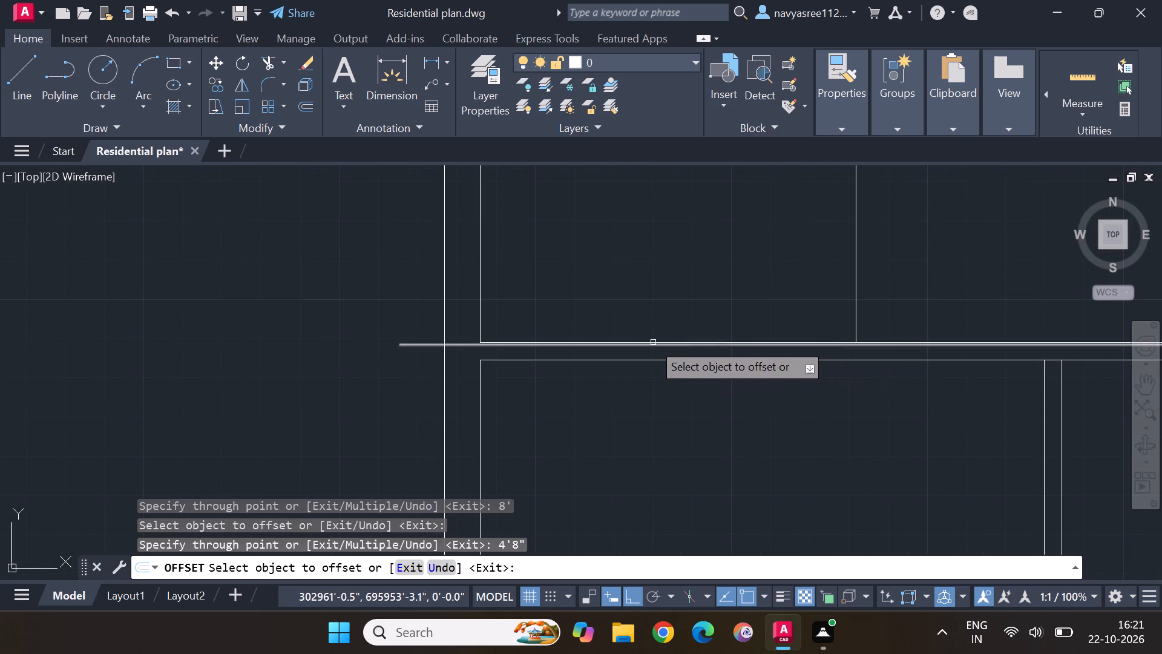
scroll(614, 316, down, 1)
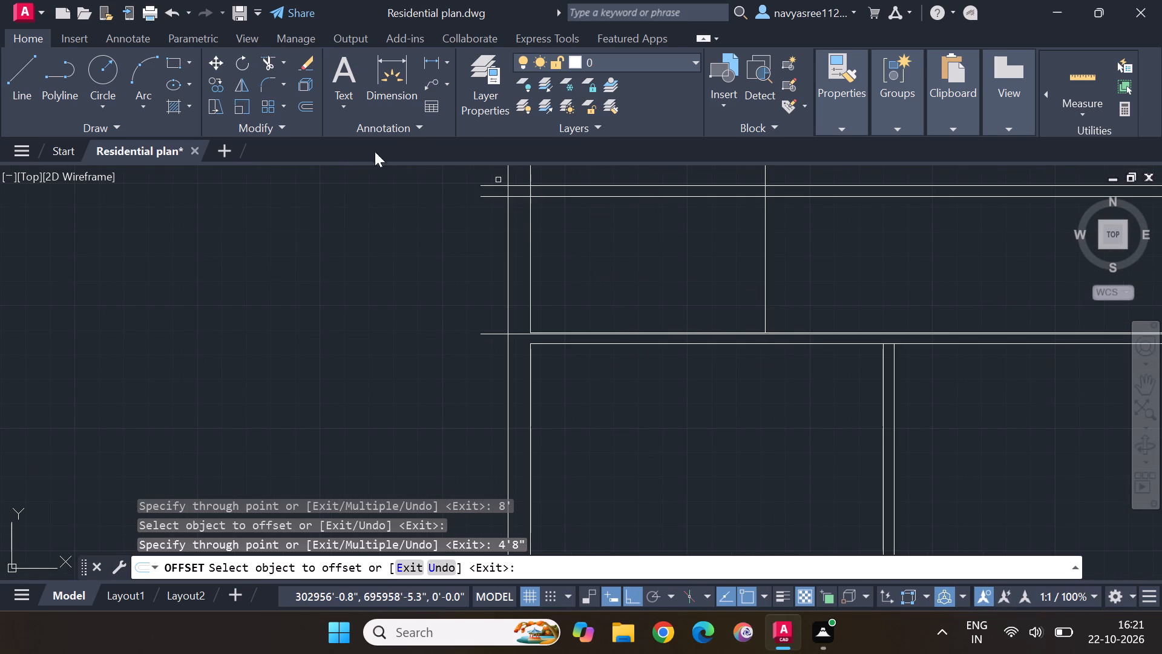
scroll(325, 103, down, 2)
scroll(325, 103, up, 1)
scroll(827, 337, down, 2)
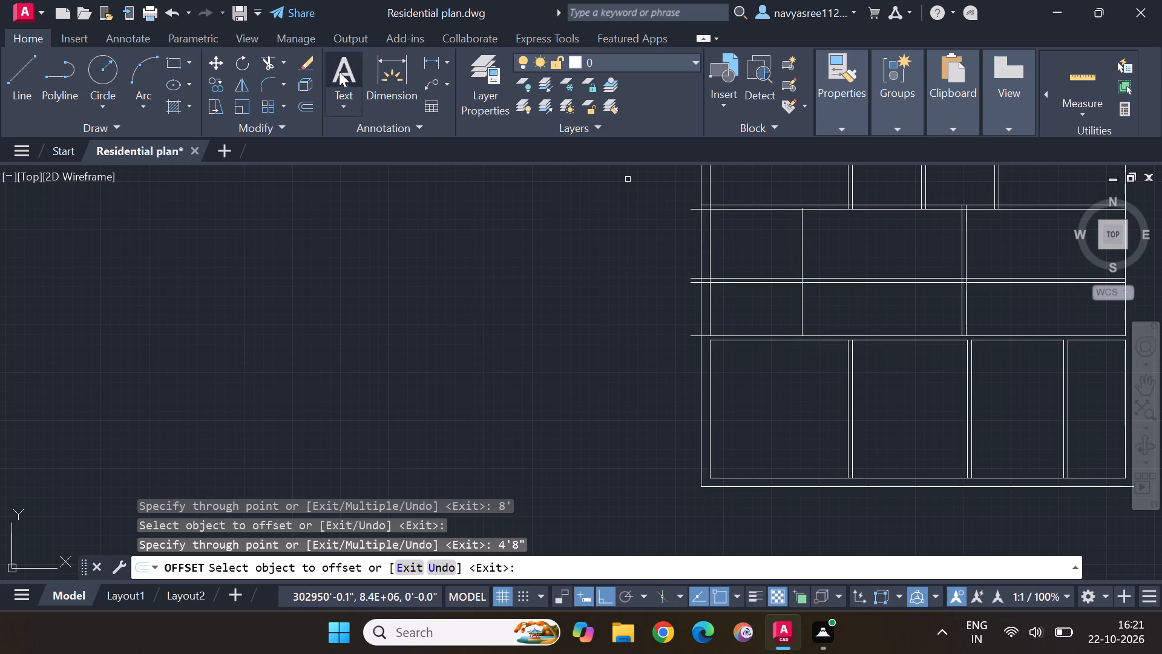
drag(262, 62, 268, 60)
drag(763, 311, 764, 313)
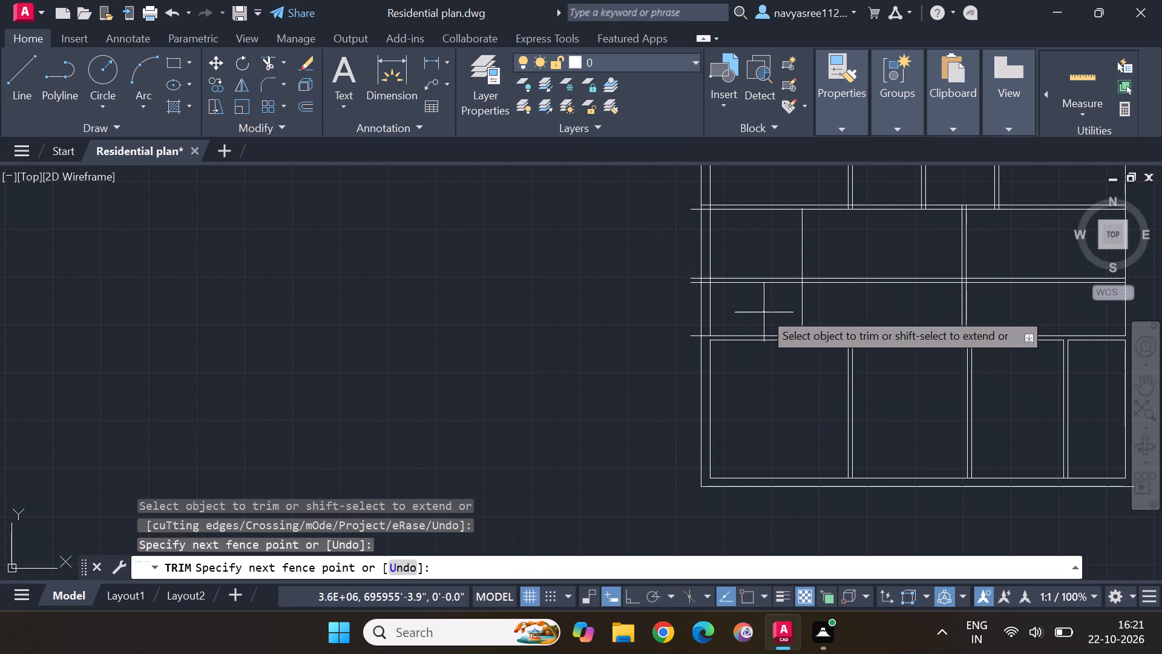
drag(764, 313, 771, 368)
drag(775, 359, 866, 374)
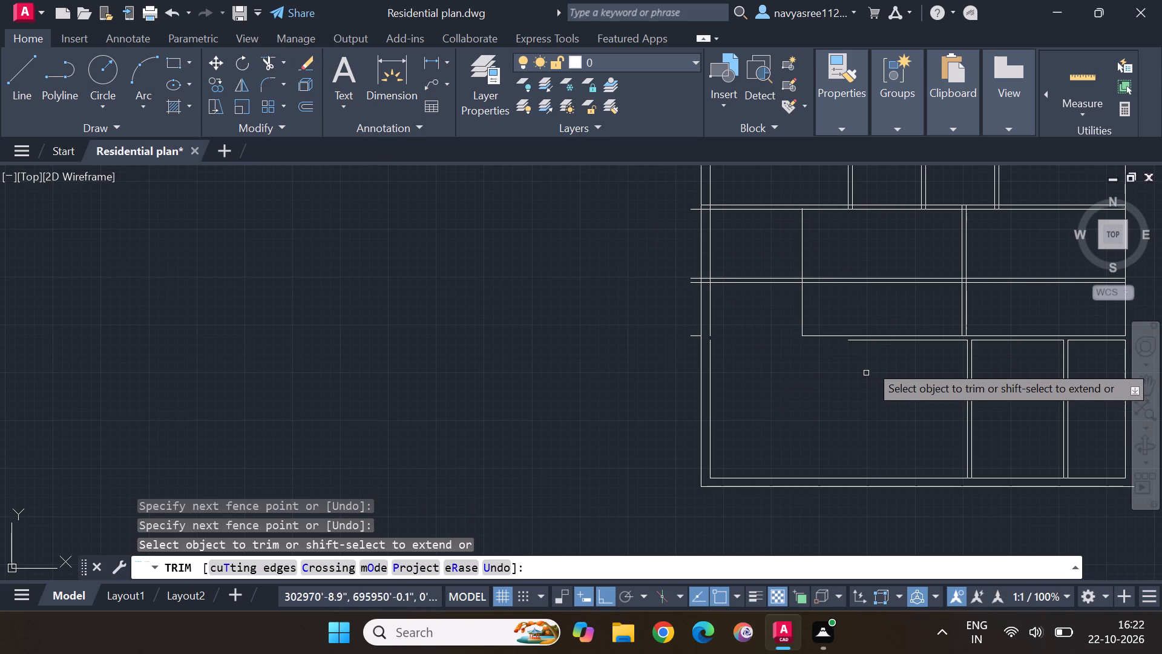
Trim away the rest of the horizontal wall lines below the middle-left room, up to the vertical wall at its far end.
click(879, 342)
drag(876, 315, 881, 342)
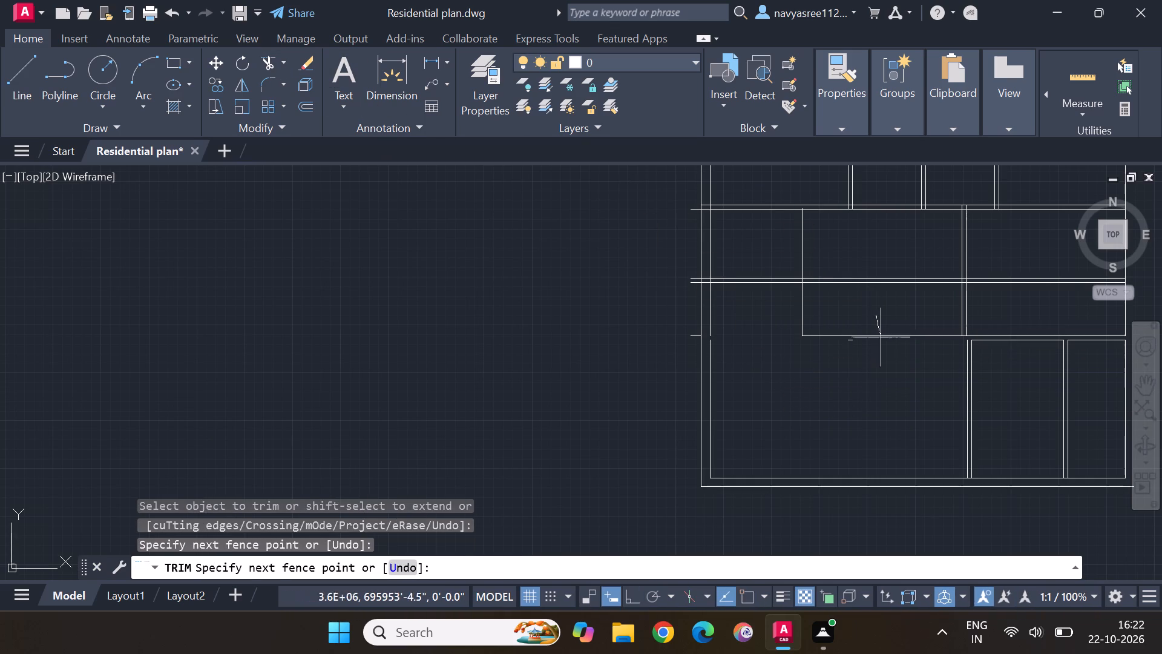
drag(881, 342, 884, 369)
click(849, 340)
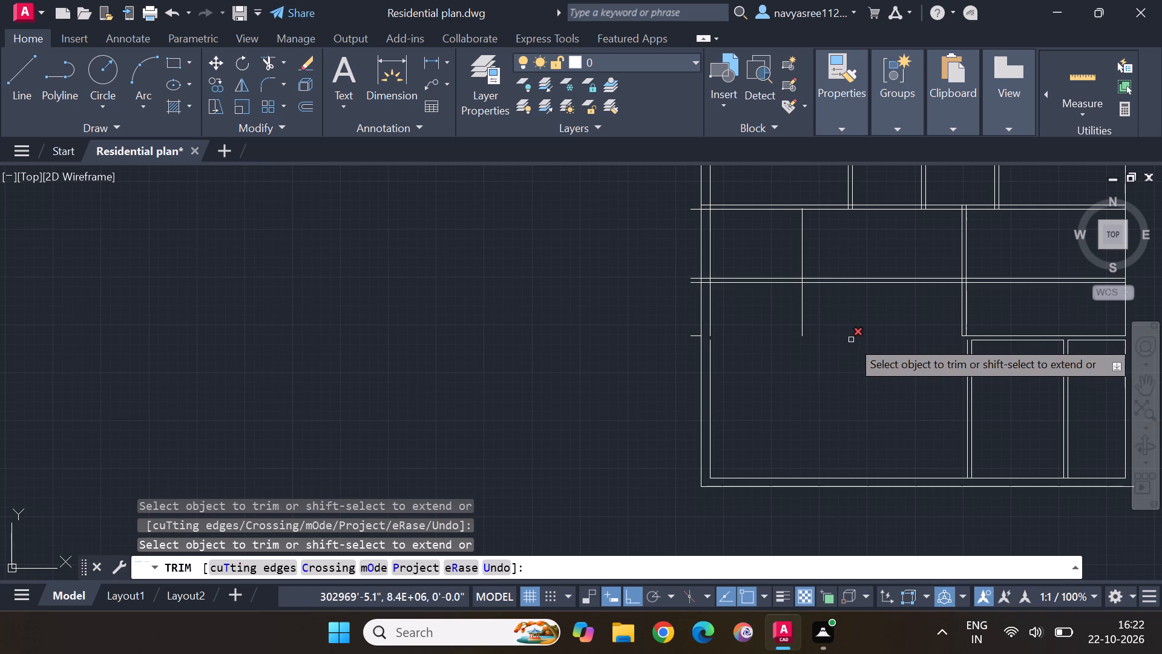
drag(851, 340, 857, 349)
scroll(820, 354, up, 3)
key(Escape)
key(Escape)
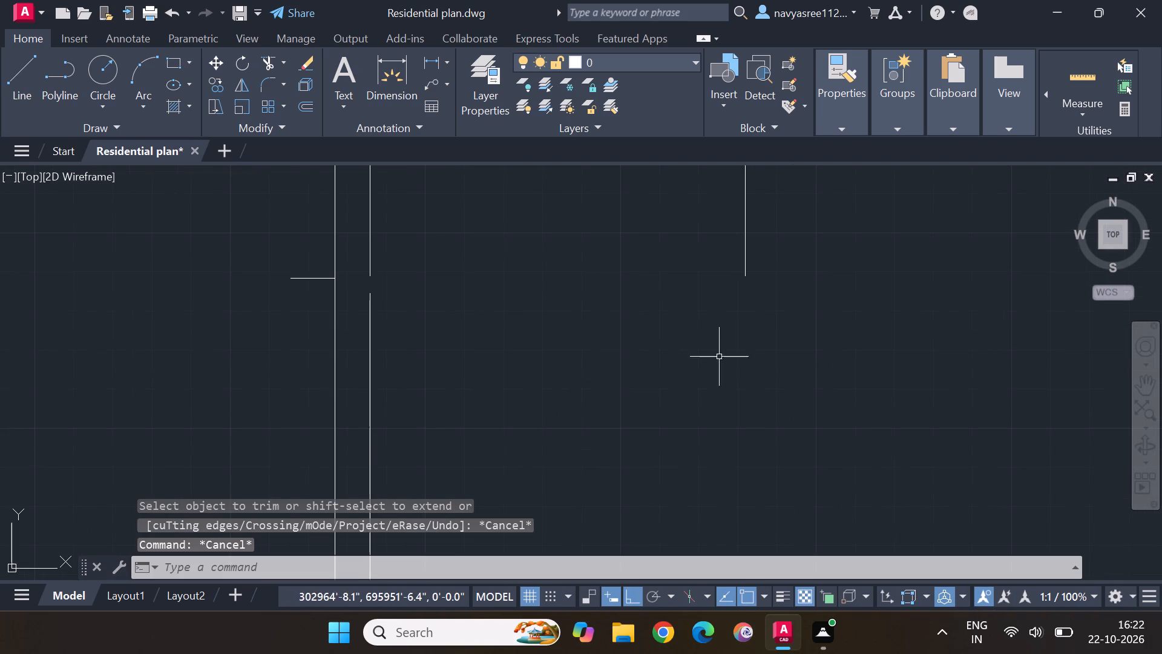
Join the upper and lower pieces of the left exterior wall's inner face into one line.
click(368, 377)
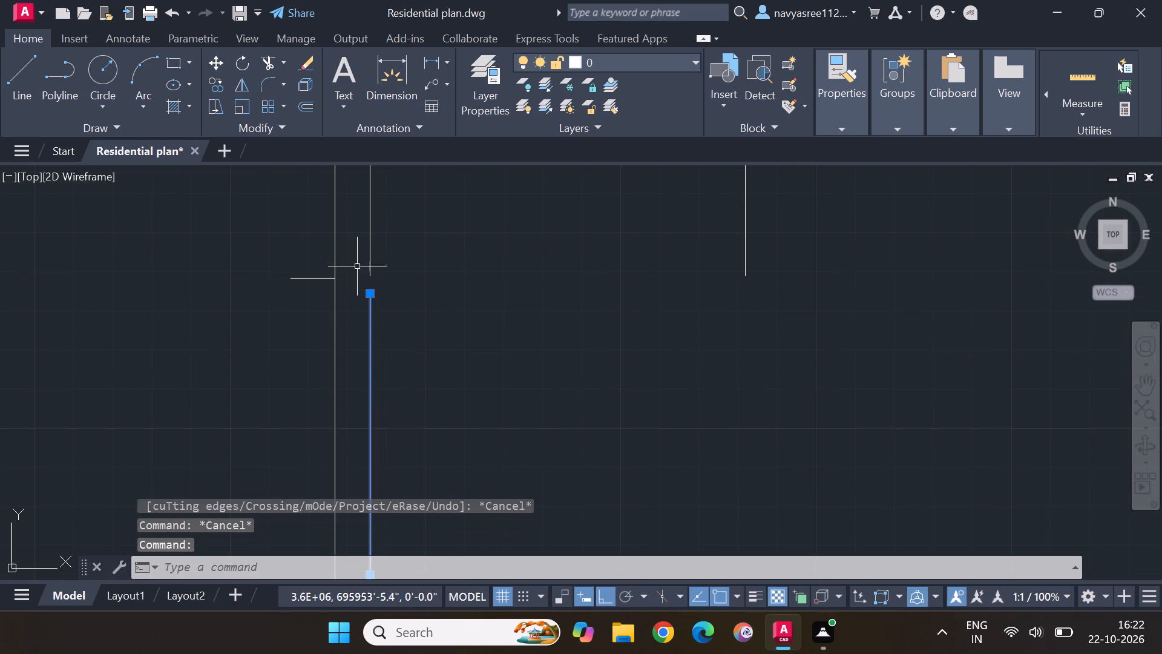
click(369, 256)
key(j)
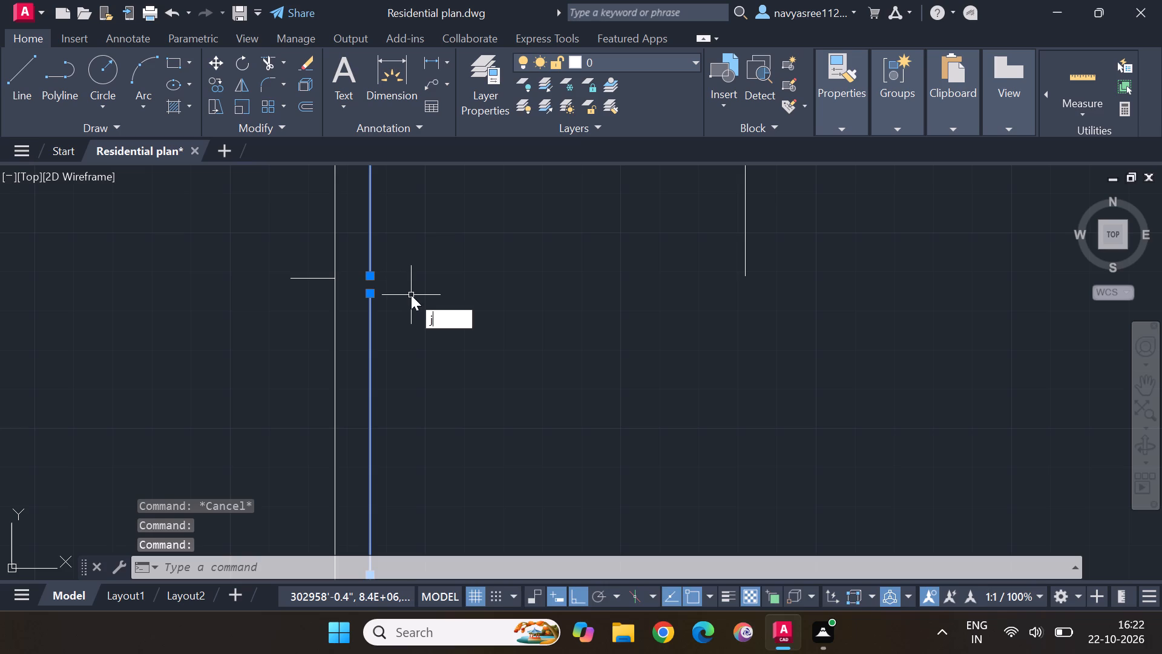
key(Return)
Offset the lower line of the new horizontal partition 4'8" downward across the opened-up area below it.
scroll(550, 306, down, 4)
scroll(565, 301, up, 1)
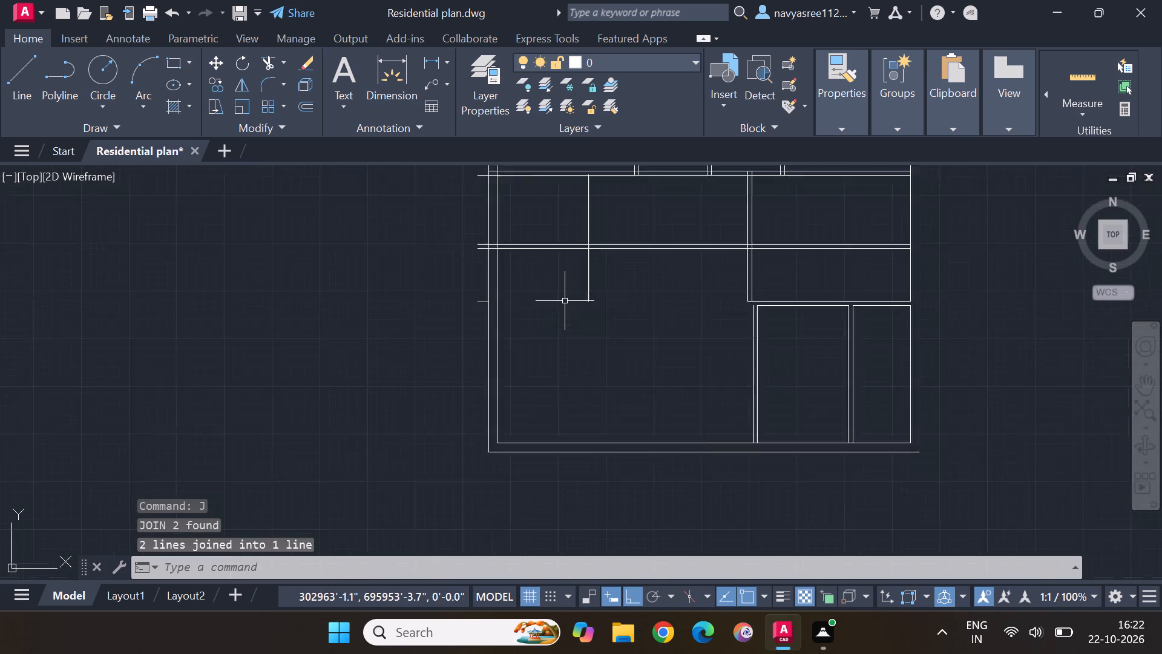
scroll(565, 301, up, 1)
middle_drag(565, 282, 632, 377)
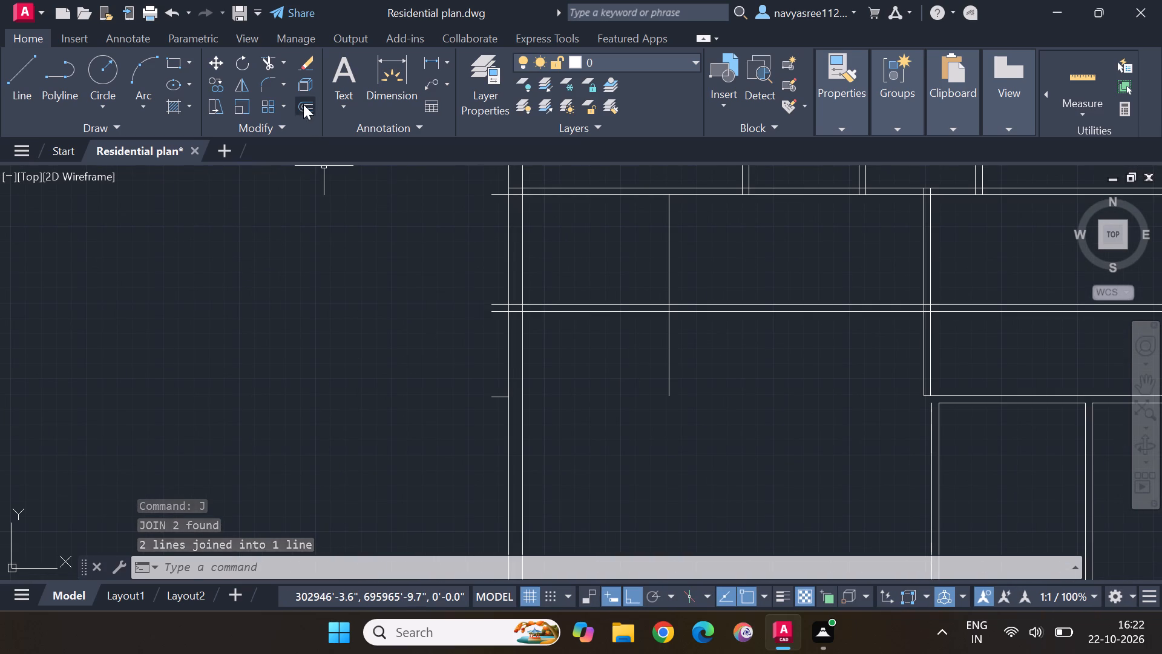
click(303, 104)
key(Return)
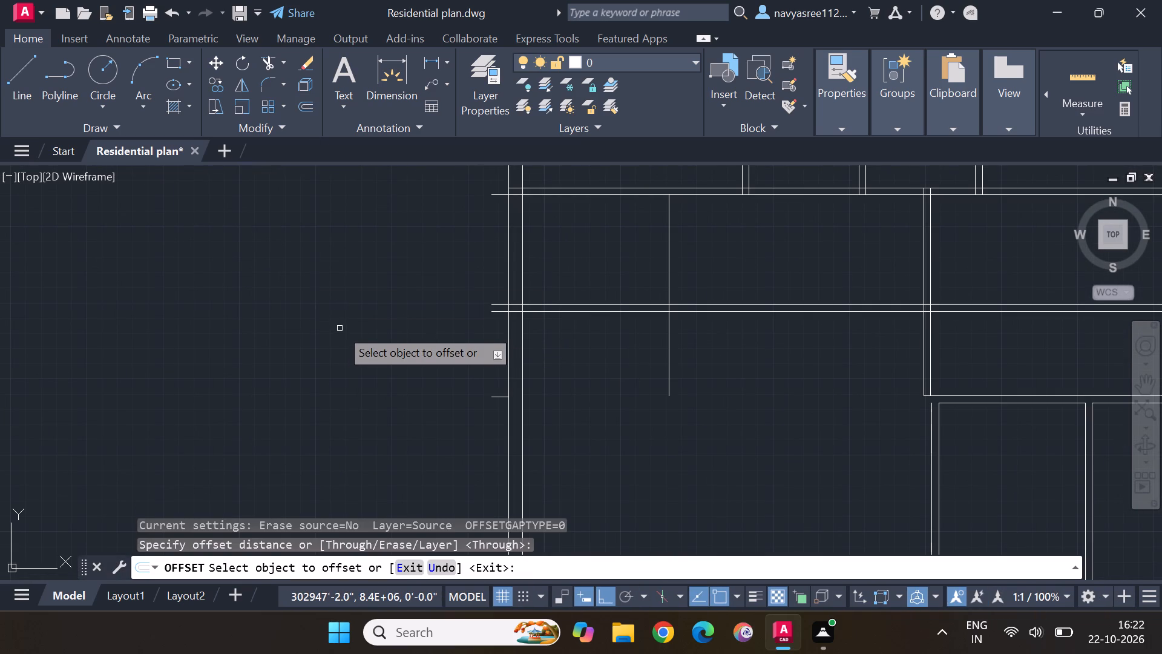
click(628, 311)
key(4)
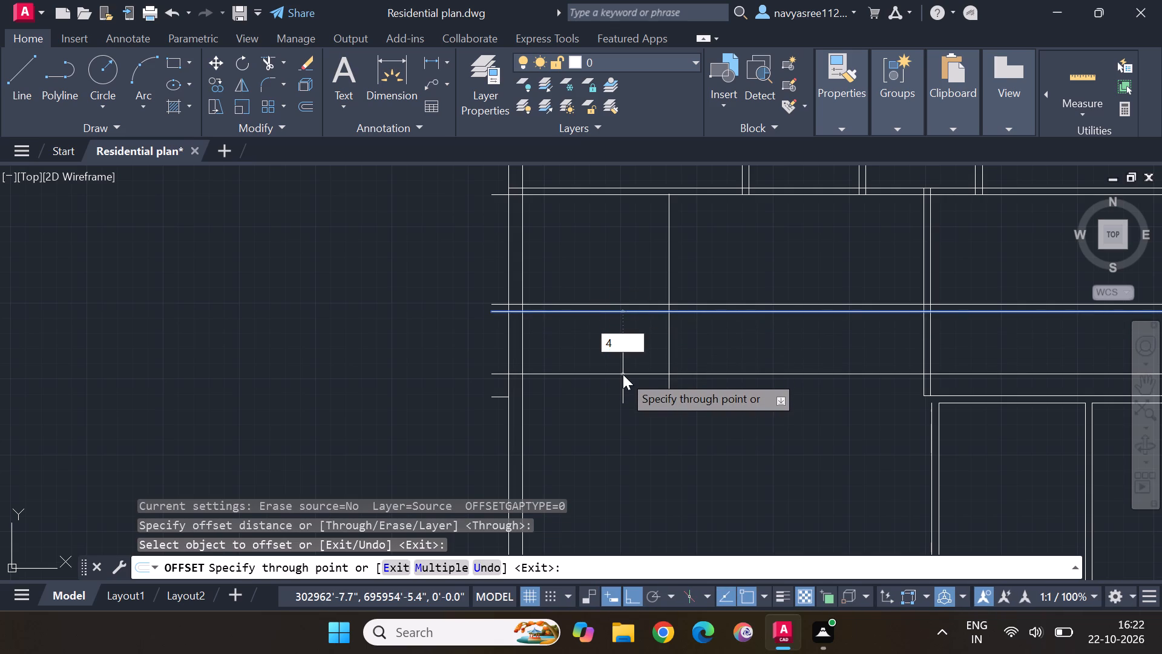
text('8")
key(Return)
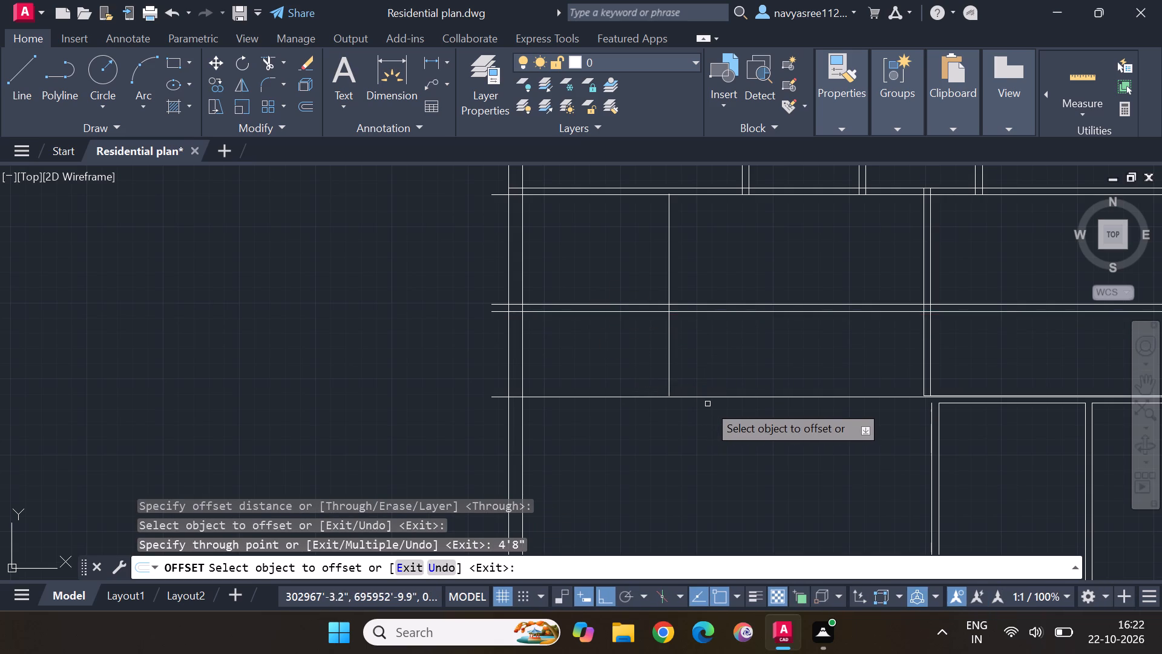
scroll(767, 360, down, 1)
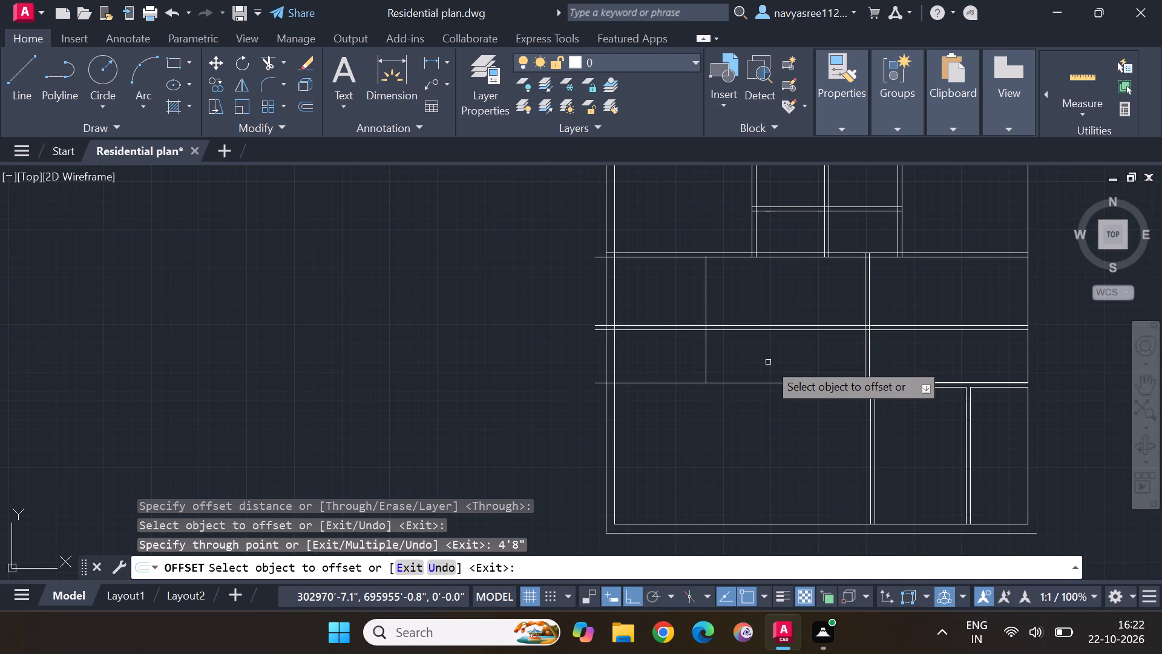
key(Escape)
key(Escape)
key(Escape)
key(Escape)
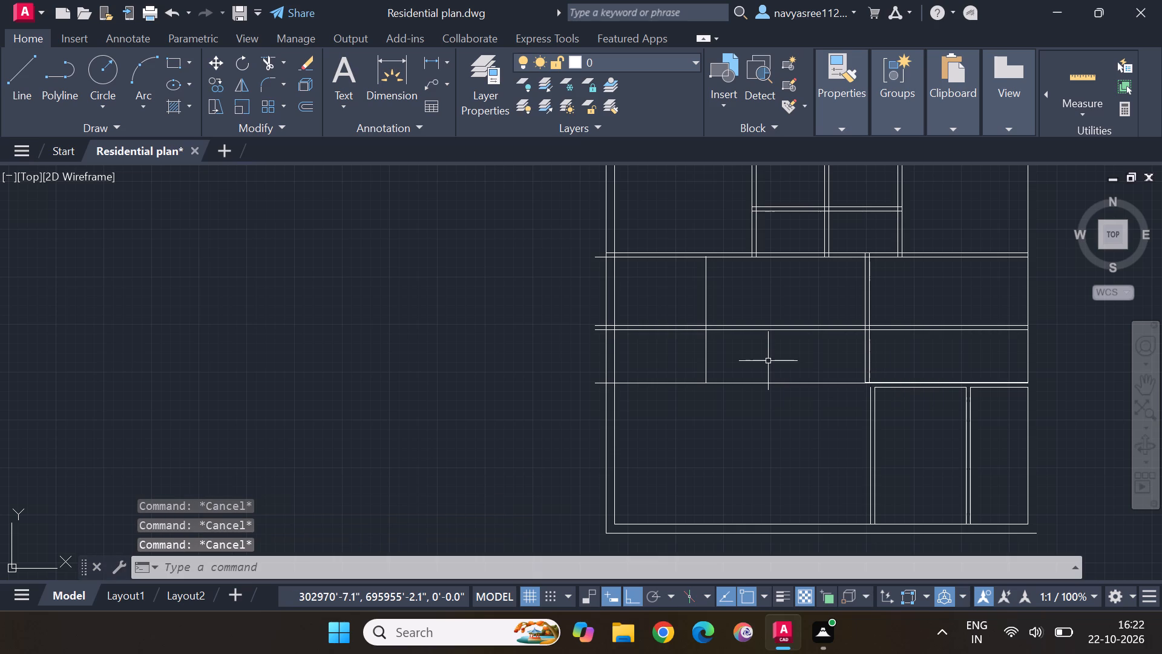
key(Escape)
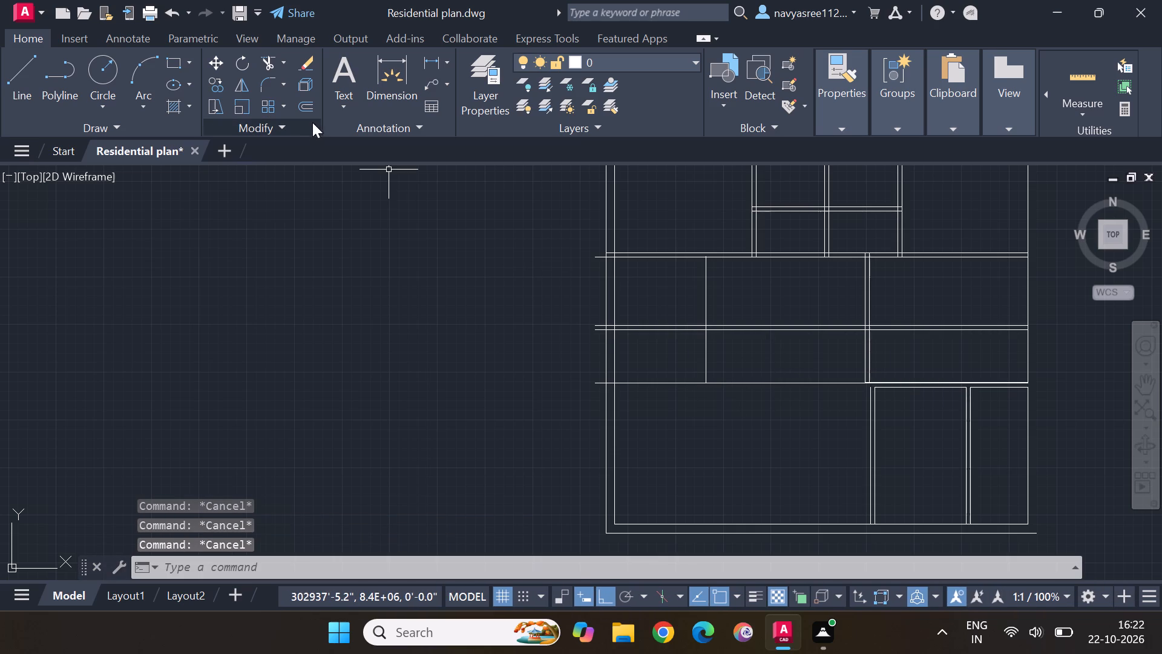
Offset the horizontal line below the middle-left rooms 4.5" downward to give that wall its thickness.
click(307, 101)
key(Return)
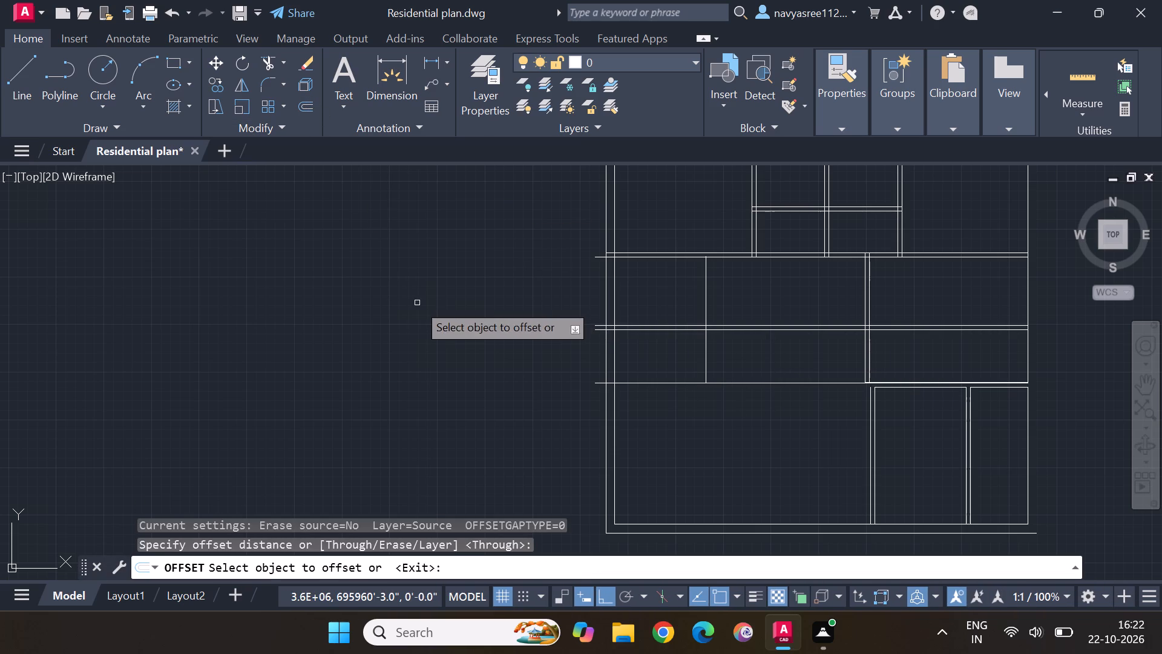
click(684, 381)
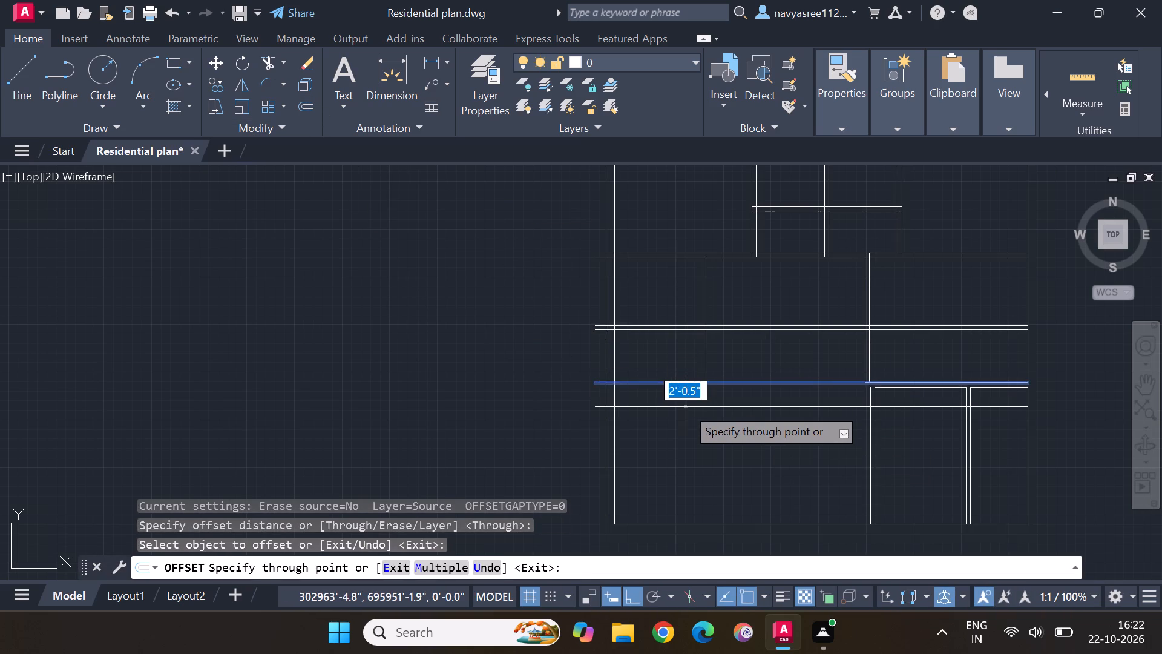
key(4)
text(.5)
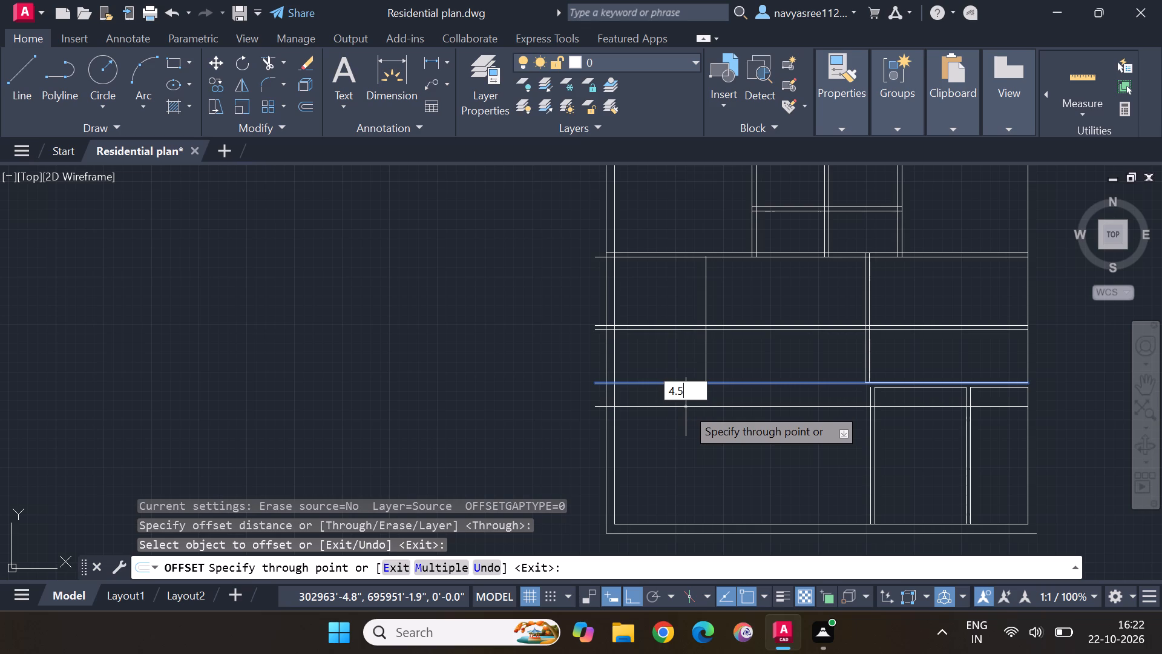
key(shift+quotedbl)
key(Return)
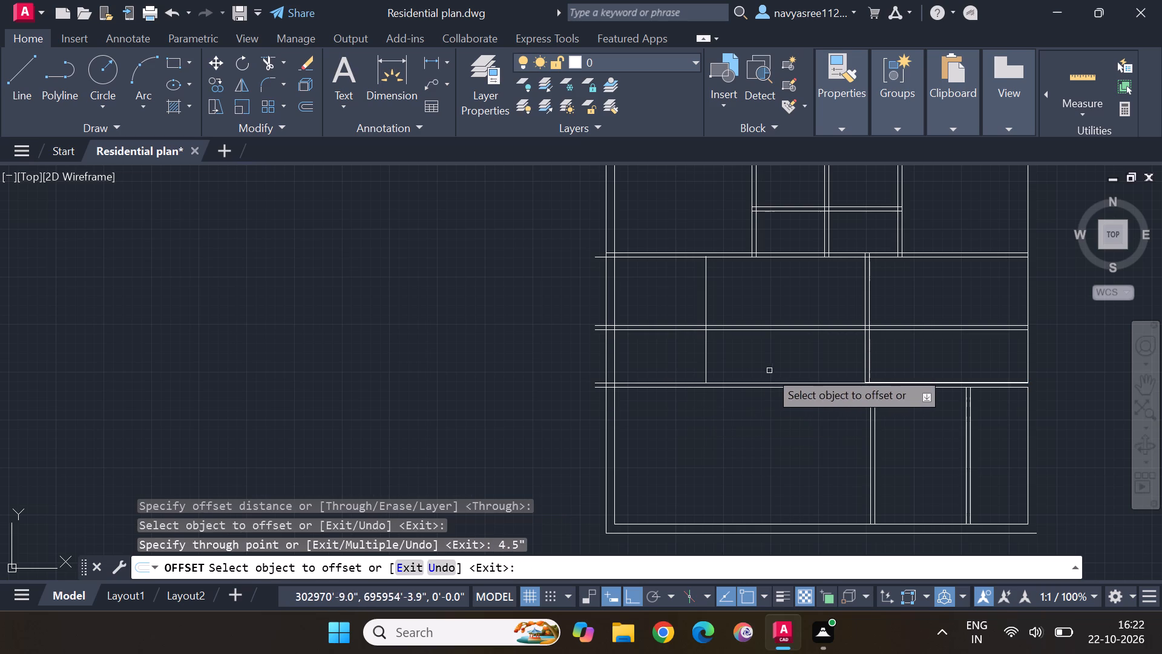
Offset the single vertical partition line in the middle-left area 4.5" to the right.
click(704, 306)
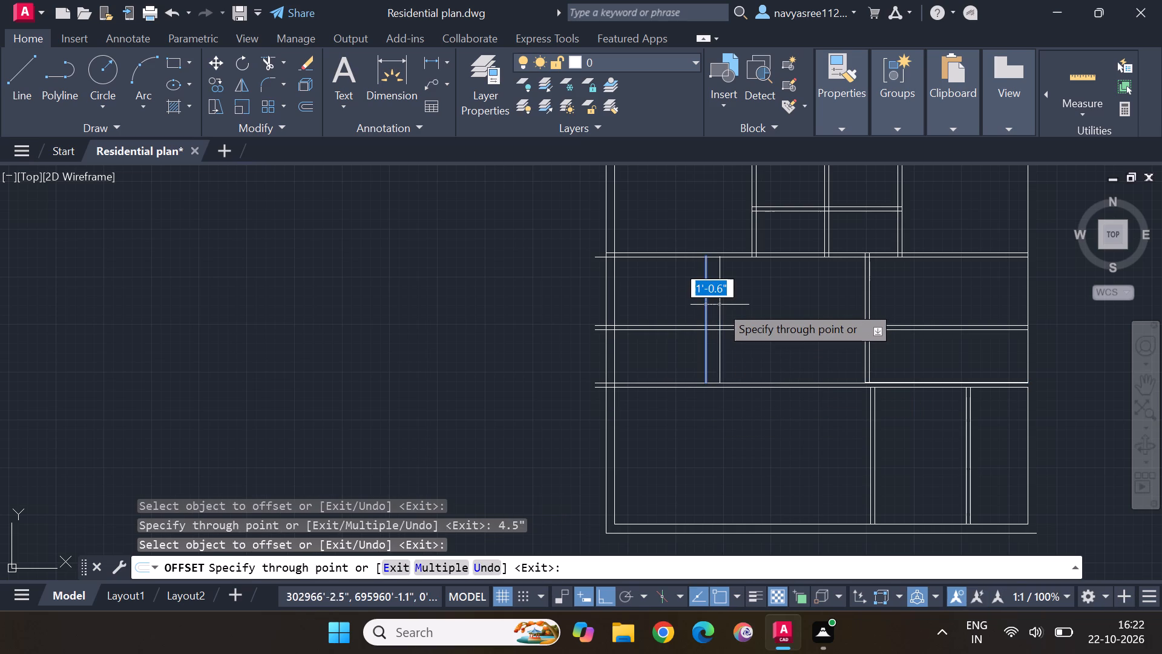
text(4.5)
key(shift+quotedbl)
key(Return)
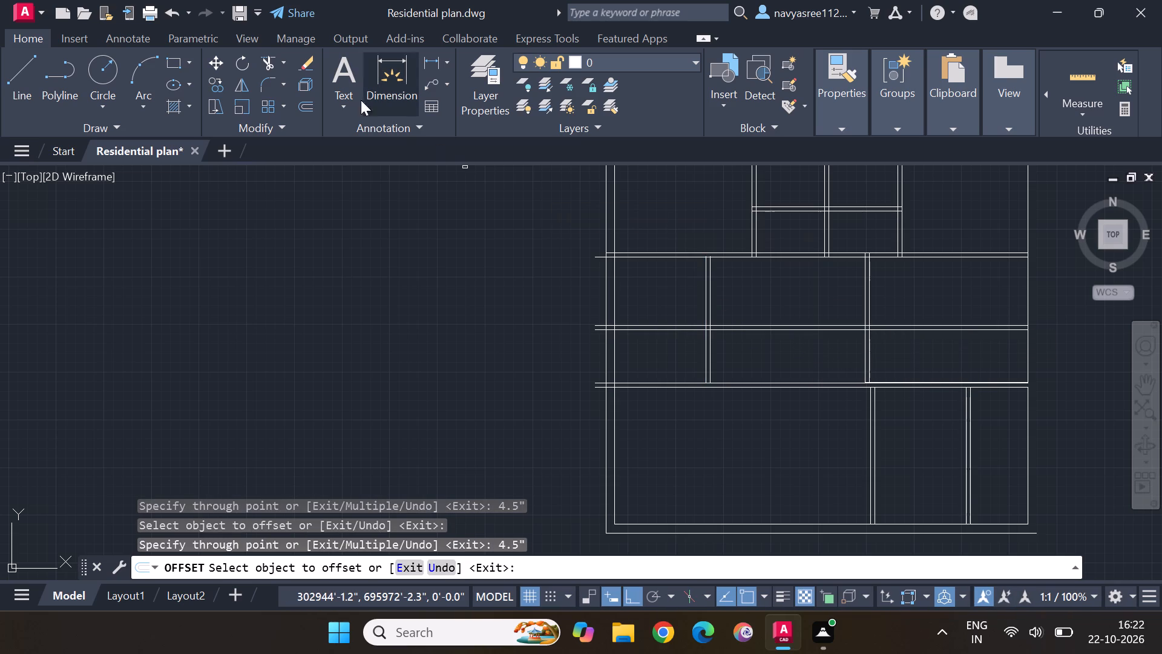
Trim the middle horizontal partition lines out of the central room and the middle-right room.
click(270, 59)
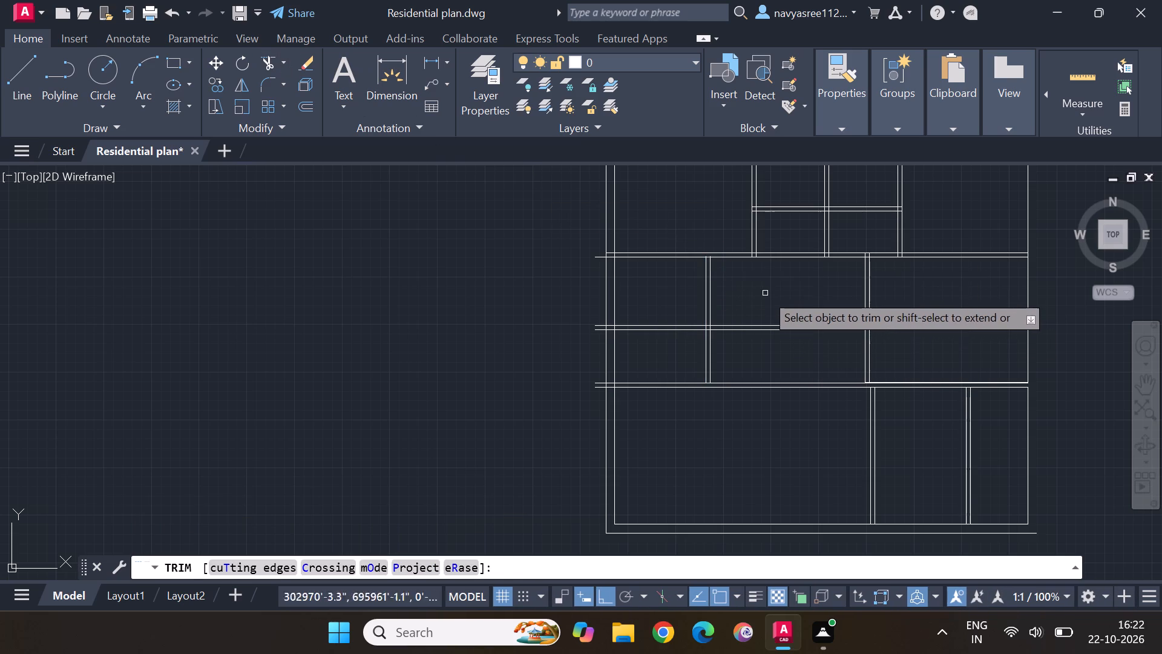
drag(775, 297, 787, 351)
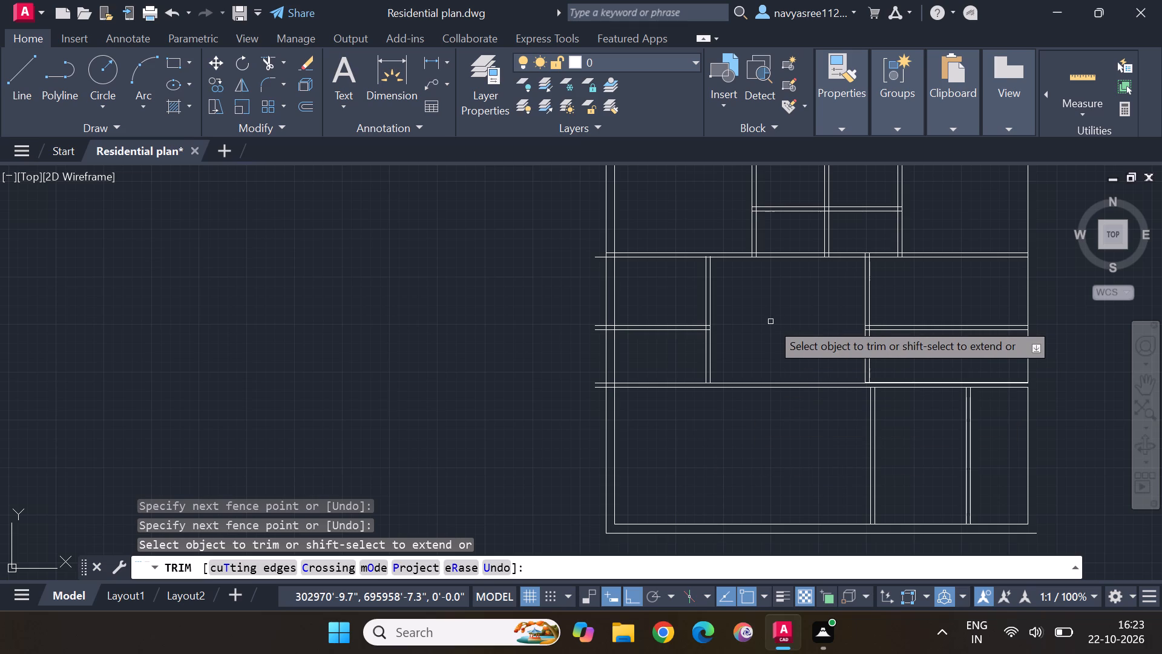
drag(939, 302, 941, 312)
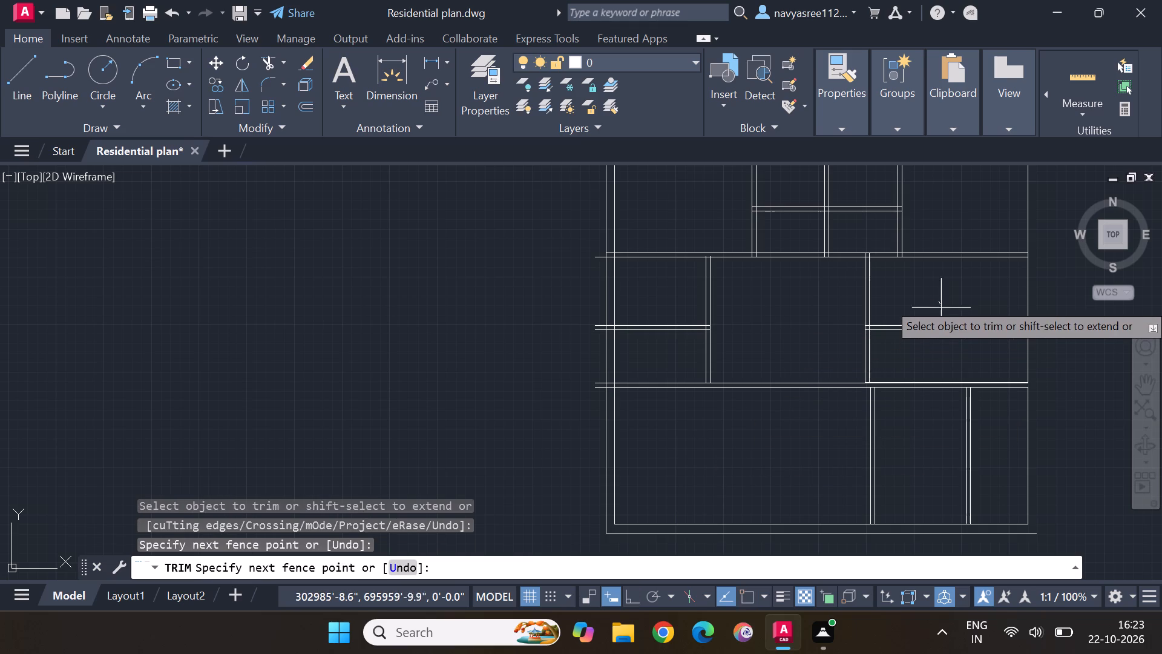
drag(941, 312, 940, 359)
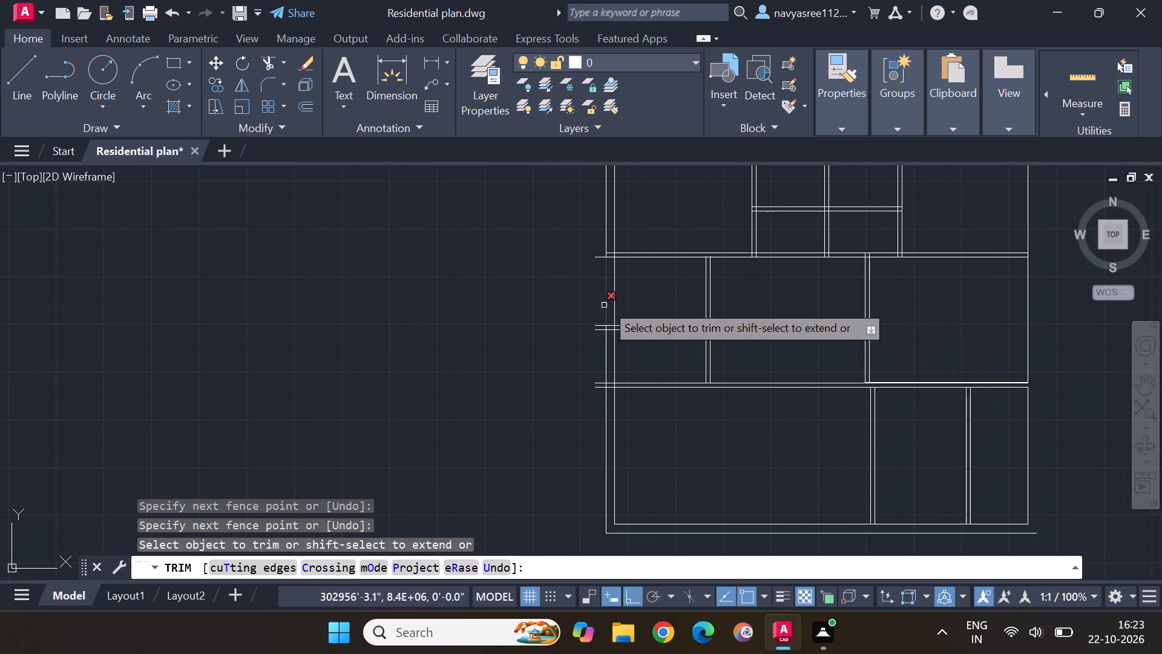
Trim the ends of the three horizontal walls that overhang the left exterior wall's outer face.
scroll(596, 276, up, 2)
drag(605, 221, 601, 248)
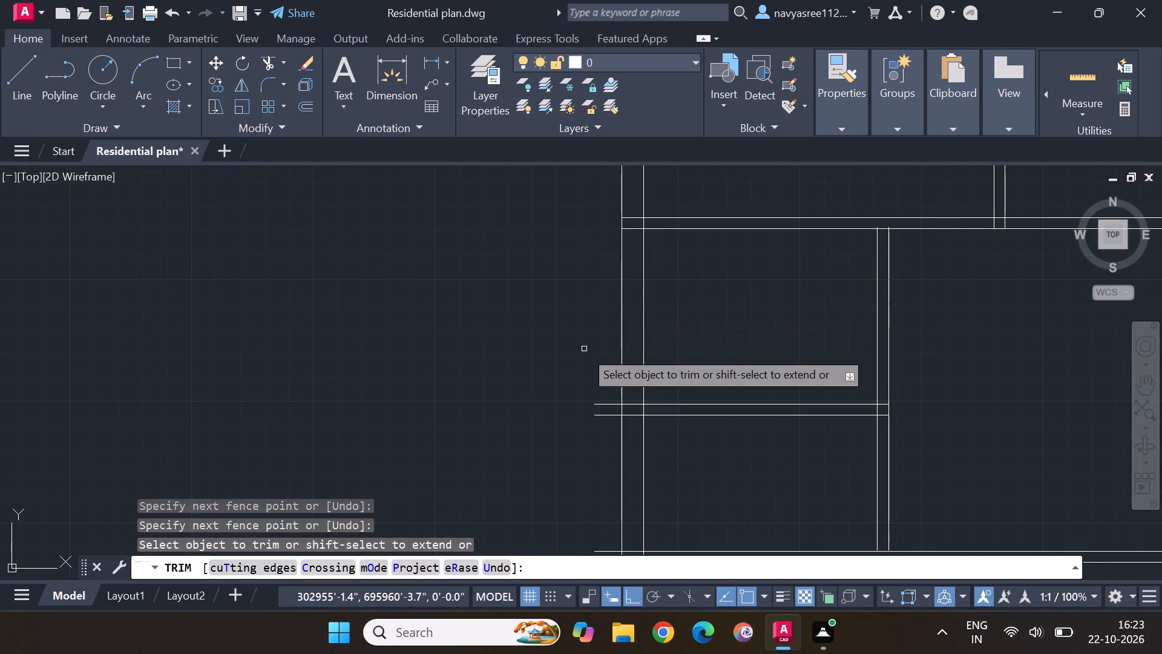
drag(600, 366, 604, 437)
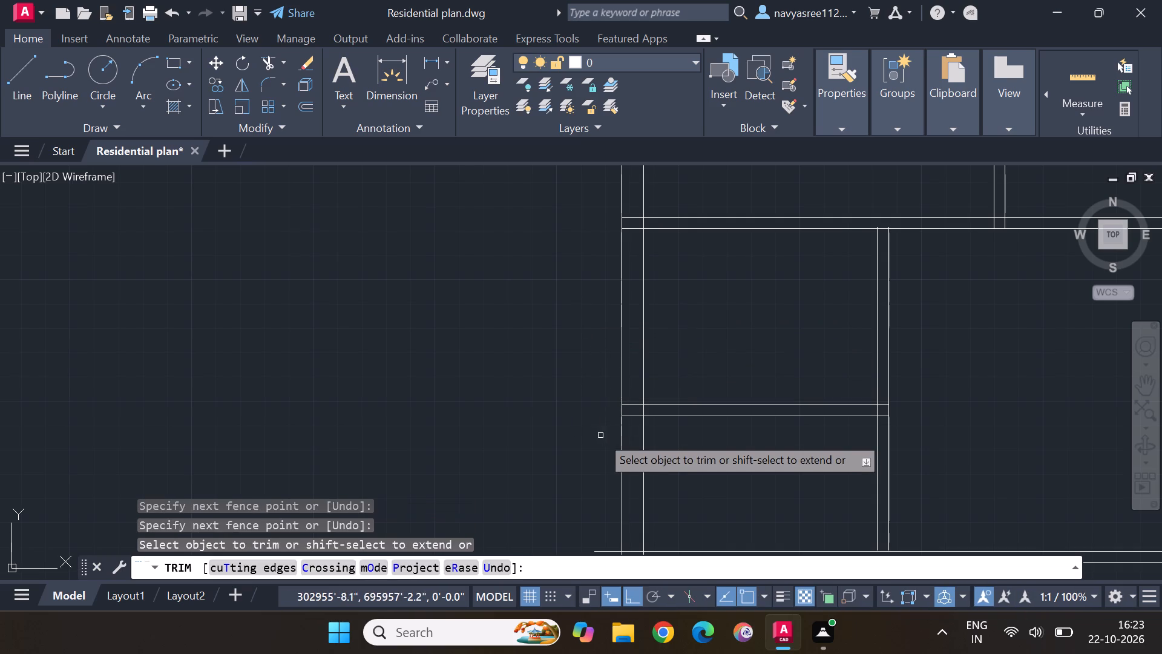
scroll(596, 437, down, 1)
middle_drag(586, 476, 628, 326)
scroll(634, 342, up, 3)
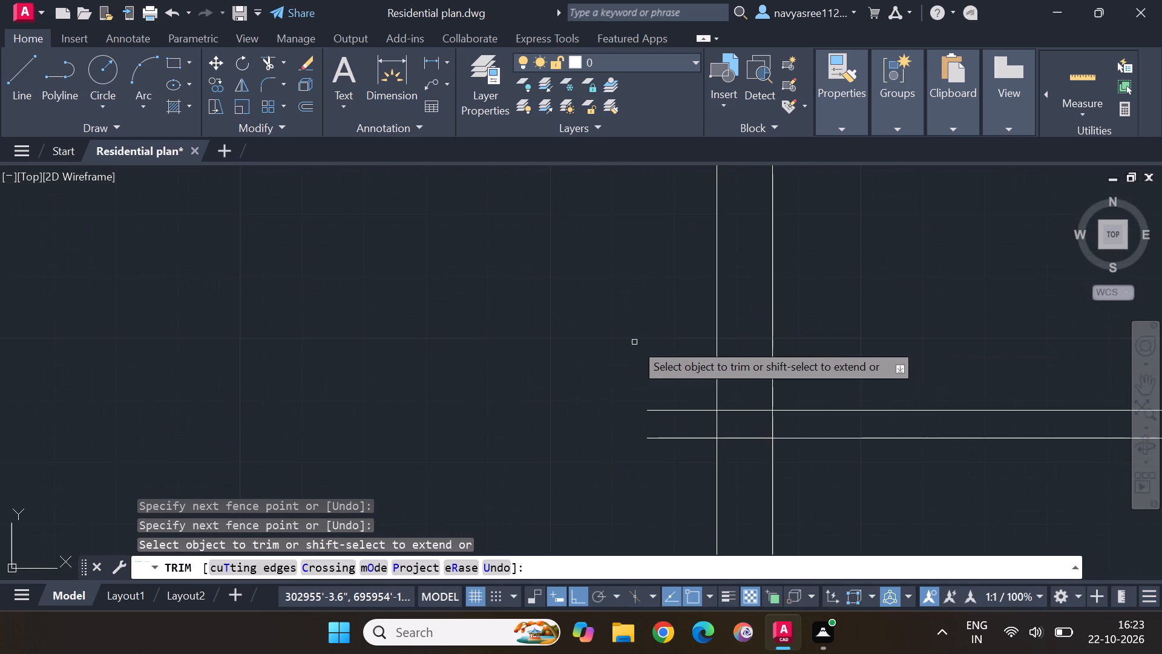
drag(675, 386, 681, 466)
scroll(678, 397, down, 4)
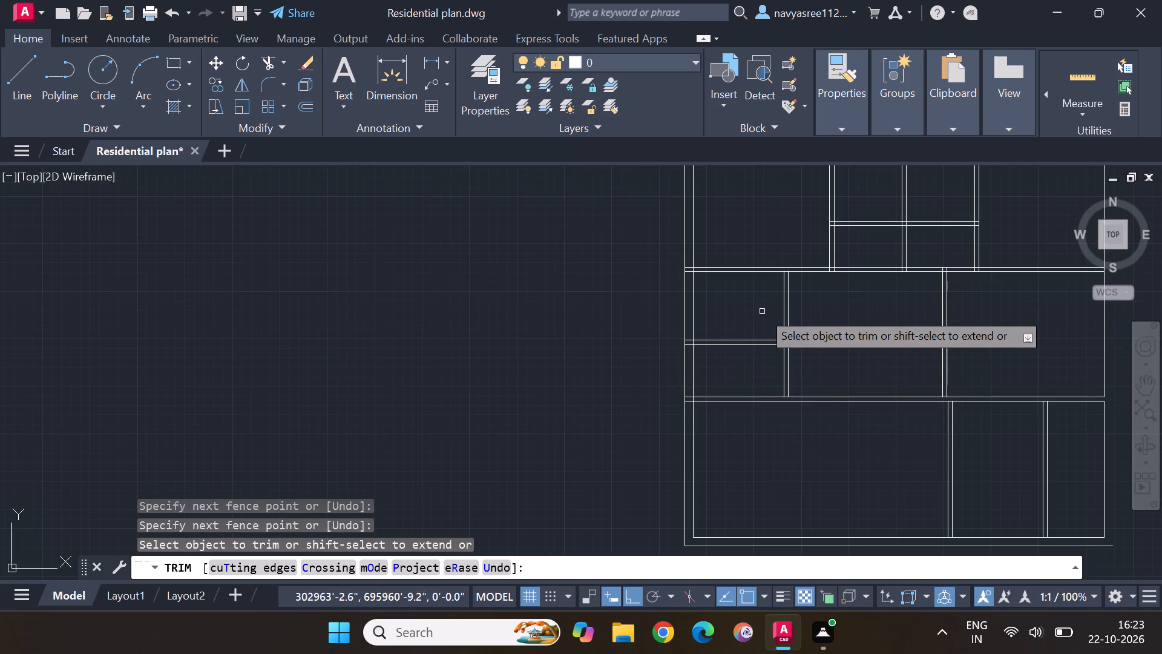
middle_drag(763, 309, 697, 332)
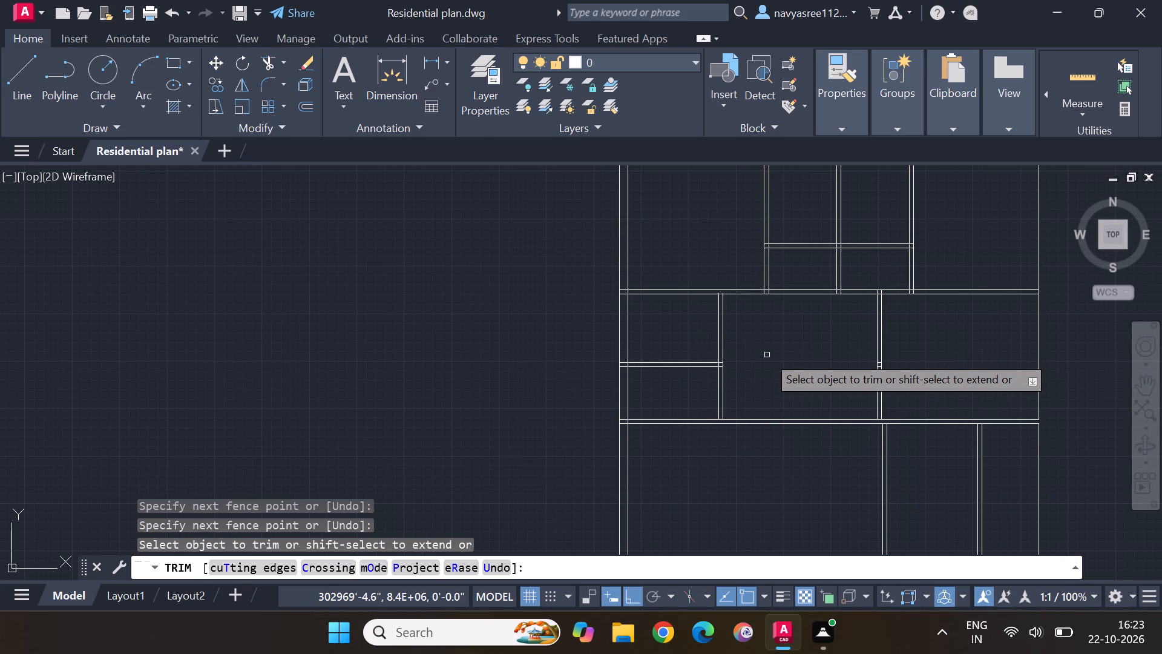
key(Escape)
key(Escape)
key(Escape)
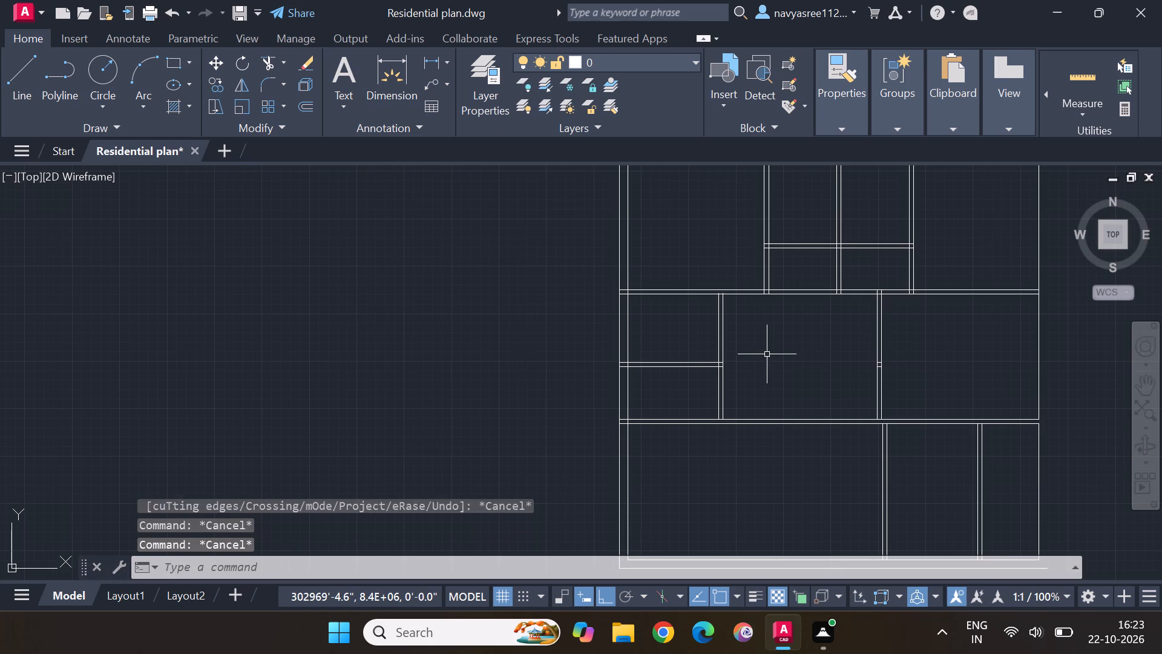
key(Escape)
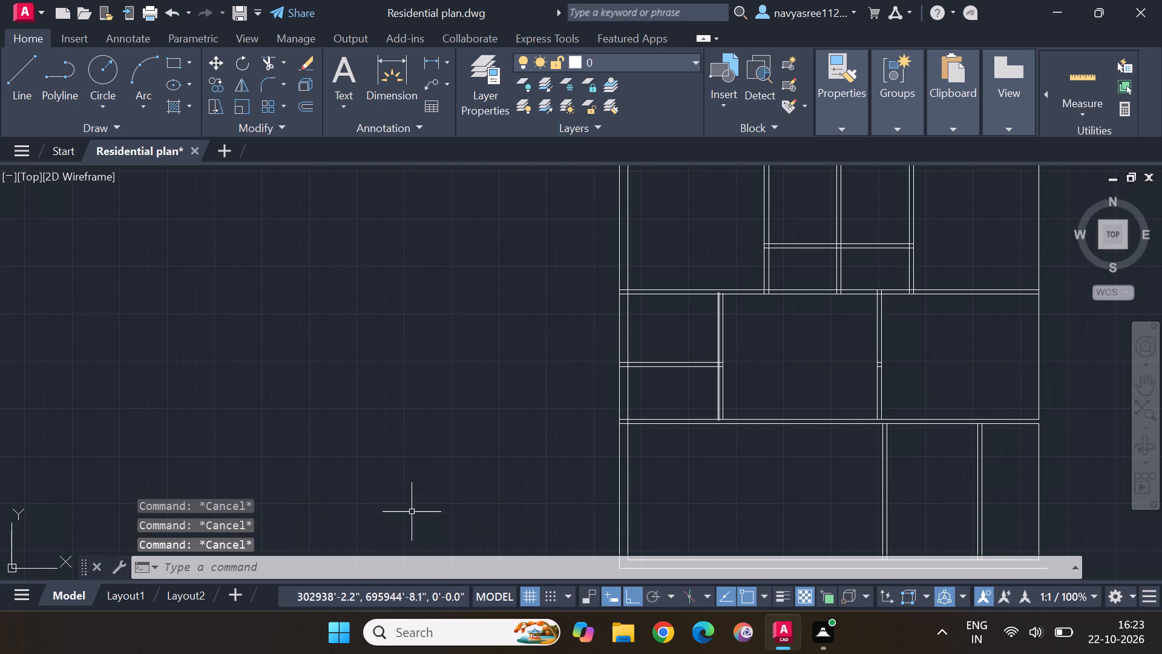
Offset the left exterior wall's inner face 12' to the right across the lower-left area.
click(304, 103)
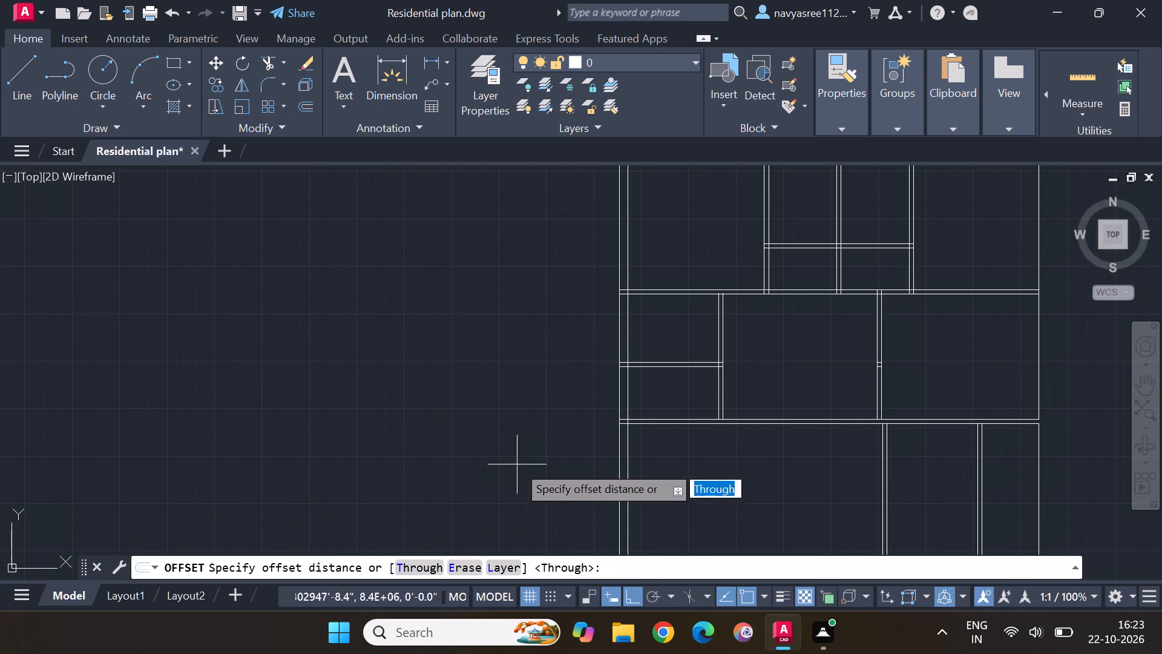
key(Return)
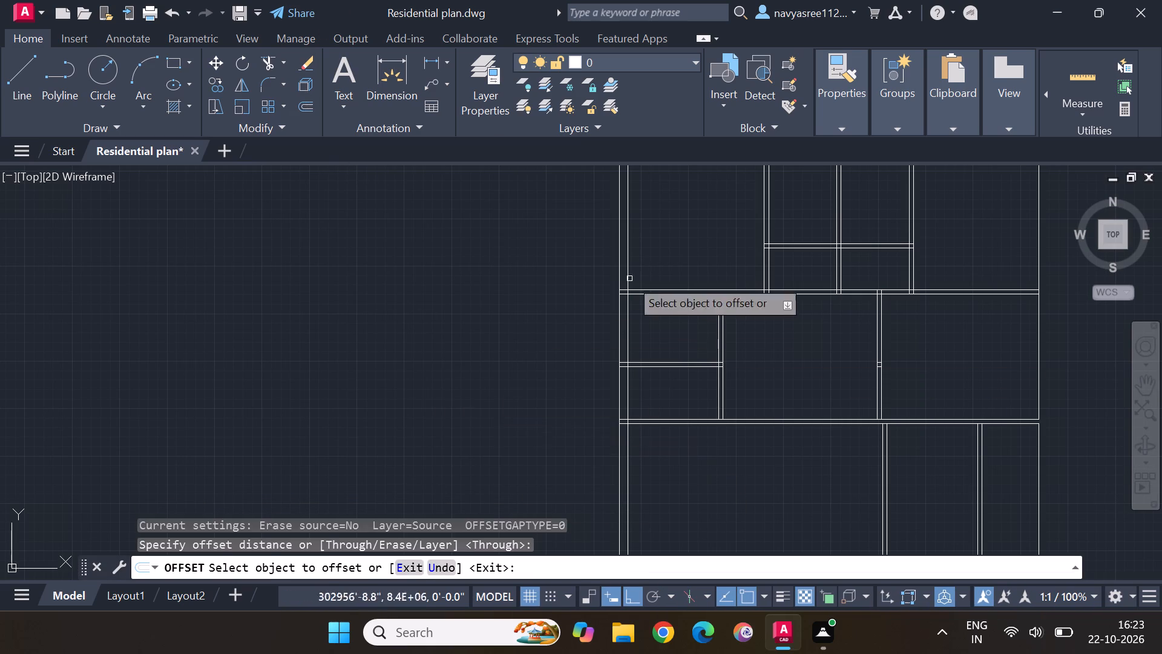
scroll(612, 602, down, 1)
scroll(747, 502, down, 1)
middle_drag(747, 501, 748, 266)
scroll(748, 264, up, 2)
middle_drag(744, 230, 718, 320)
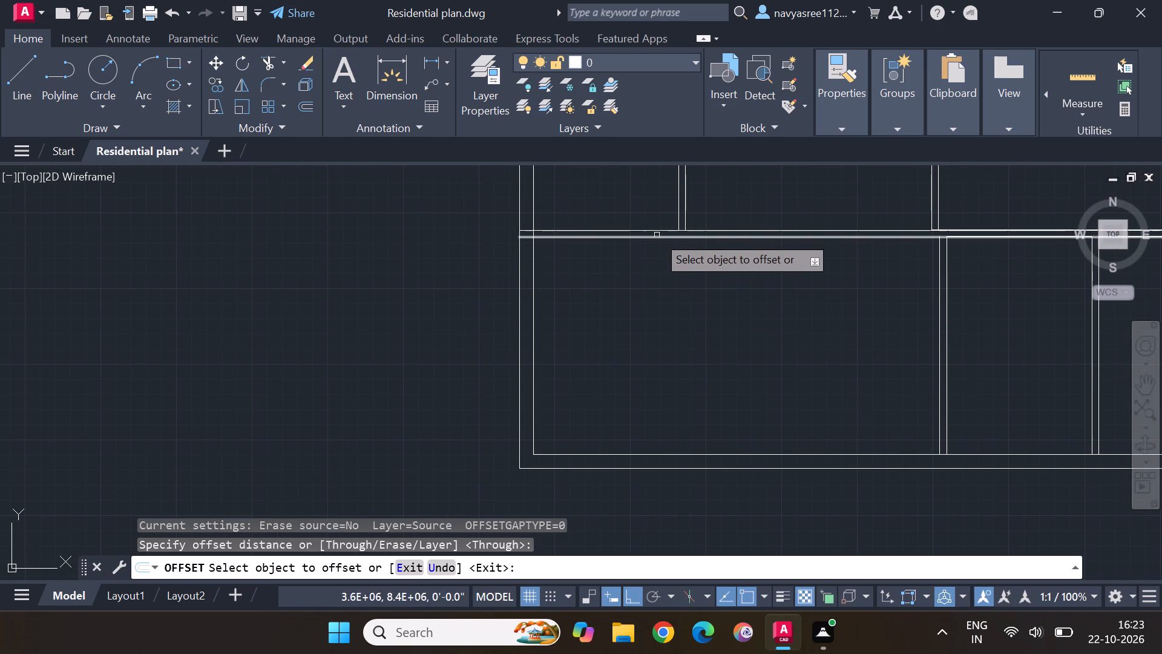
click(533, 317)
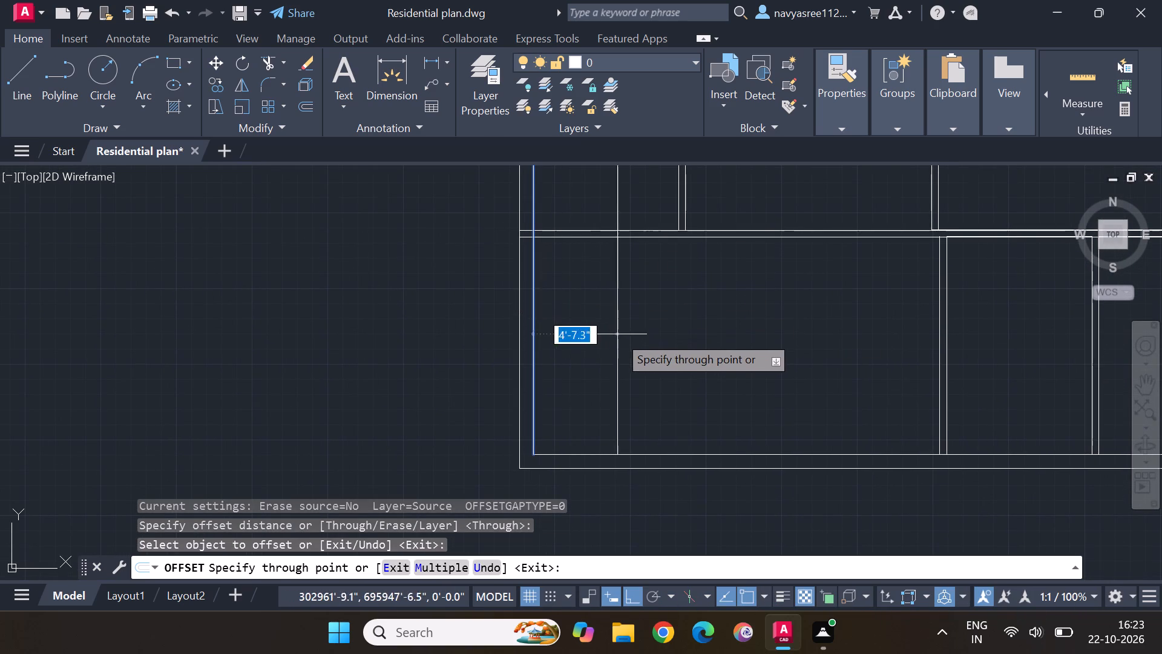
text(12)
key(apostrophe)
key(Return)
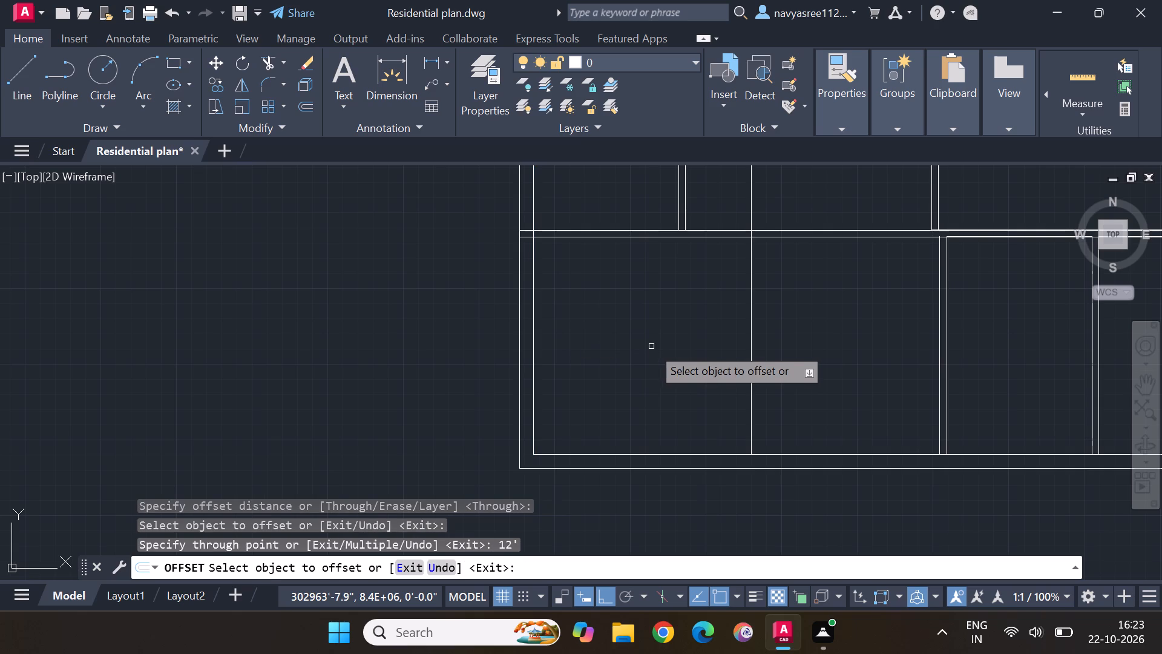
Offset the lower line of the horizontal wall above the lower rooms 12' downward.
click(709, 239)
key(1)
key(2)
key(apostrophe)
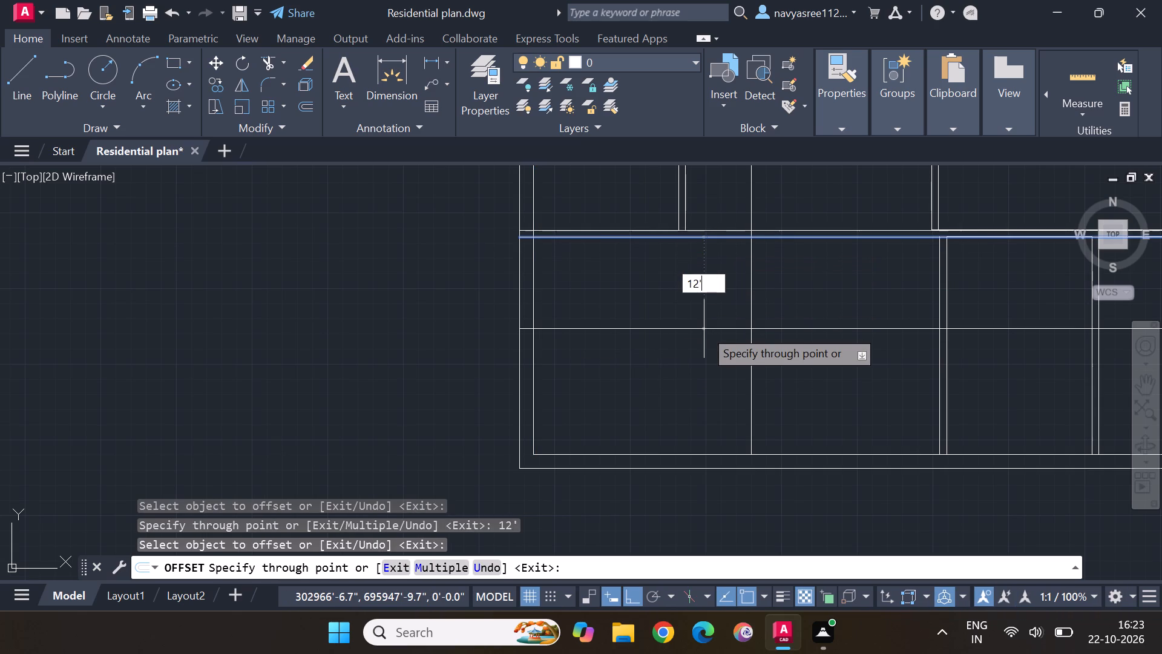
key(Return)
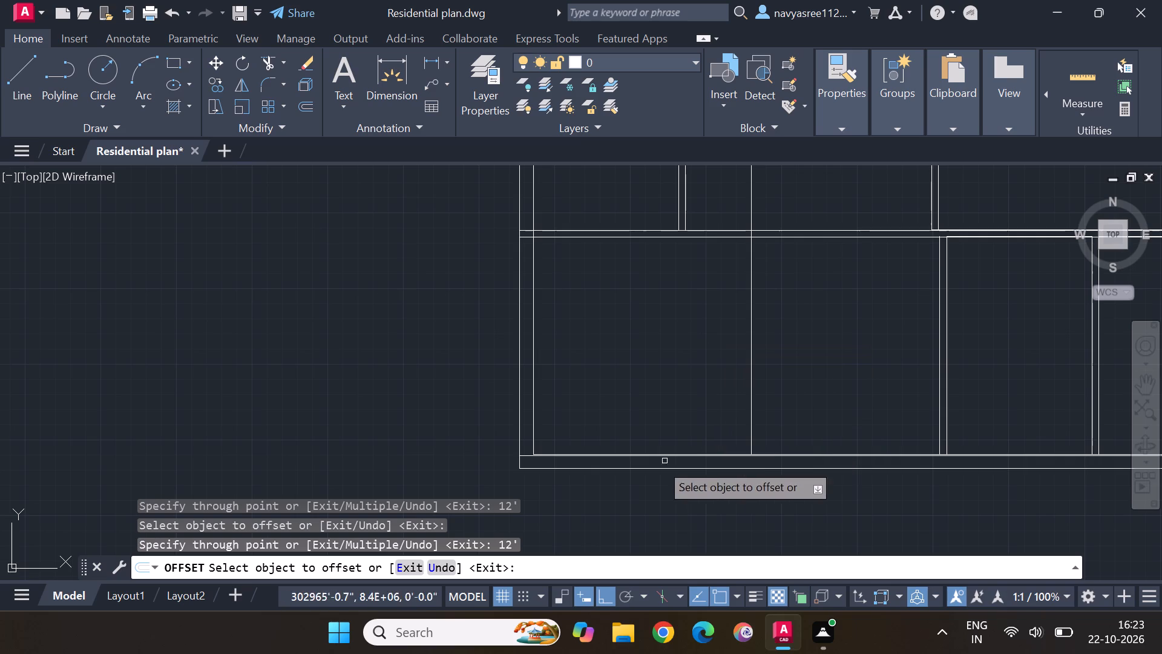
scroll(566, 458, up, 4)
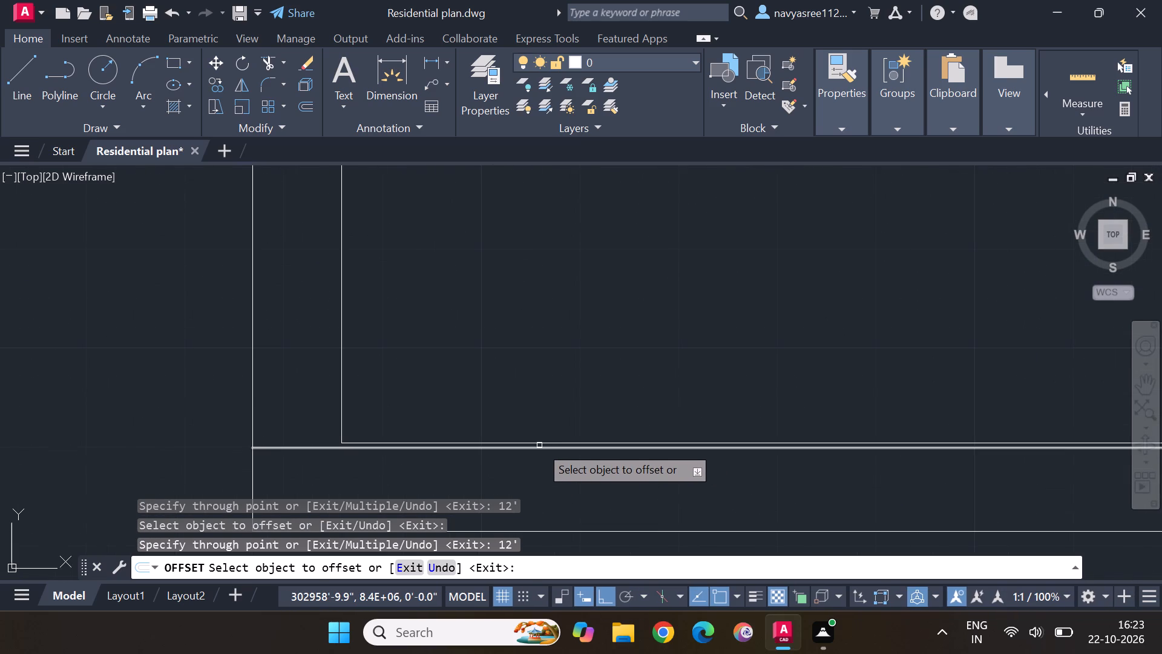
key(Escape)
key(Escape)
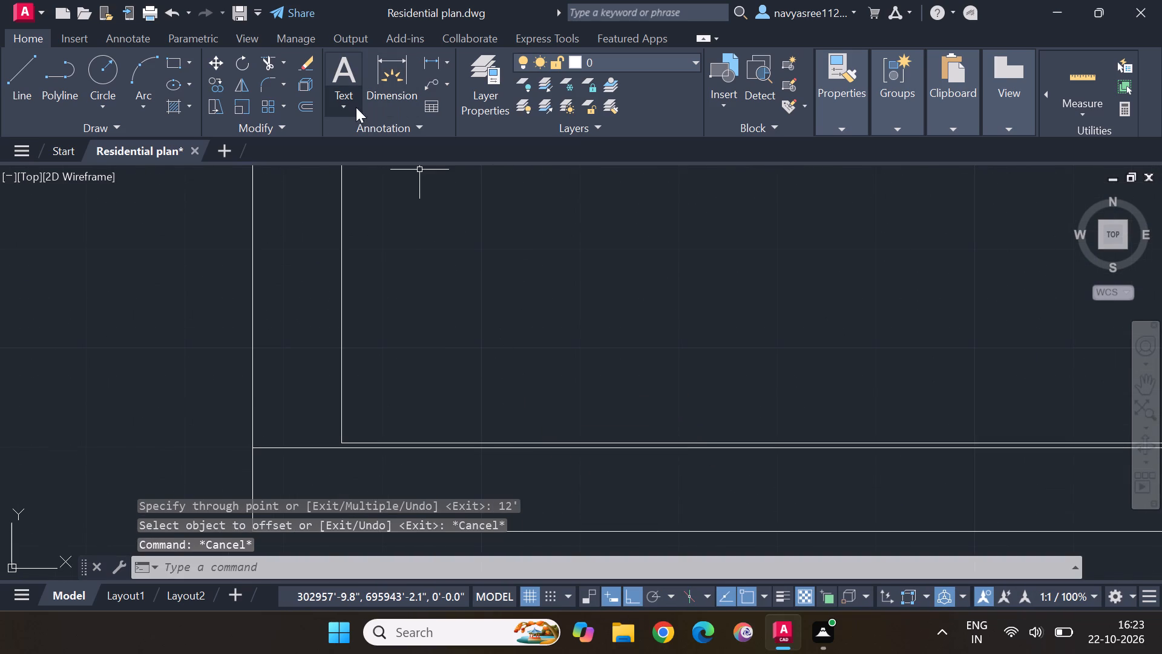
Trim away the old inner line of the bottom exterior wall, just above the newly offset line.
click(267, 60)
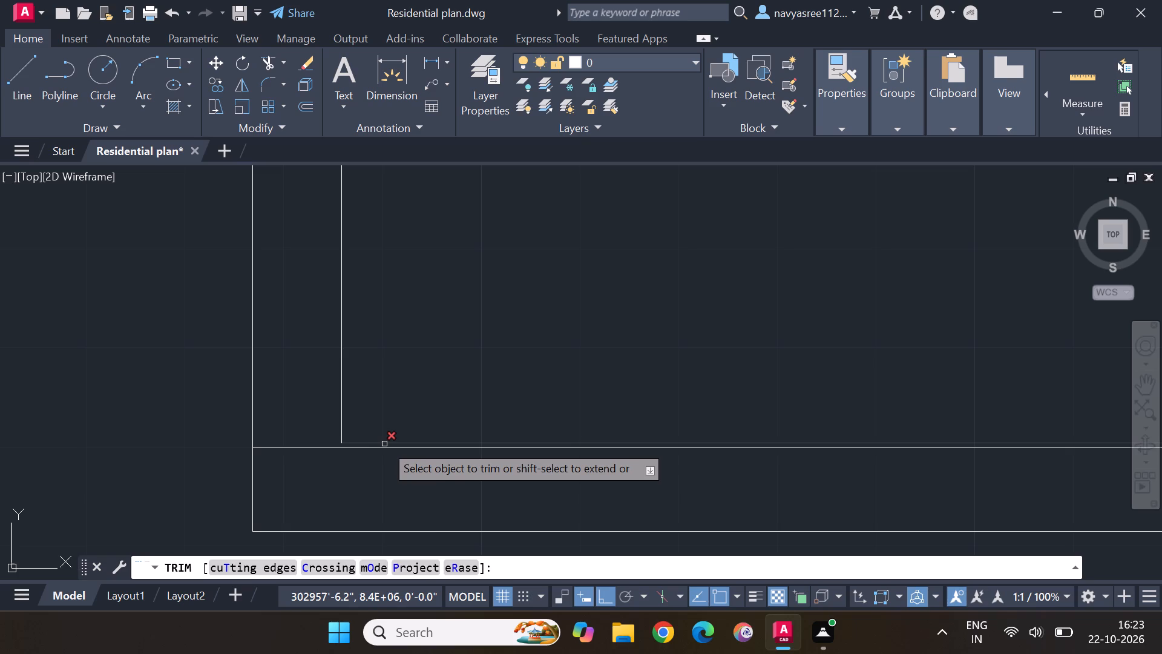
click(385, 444)
scroll(418, 398, down, 3)
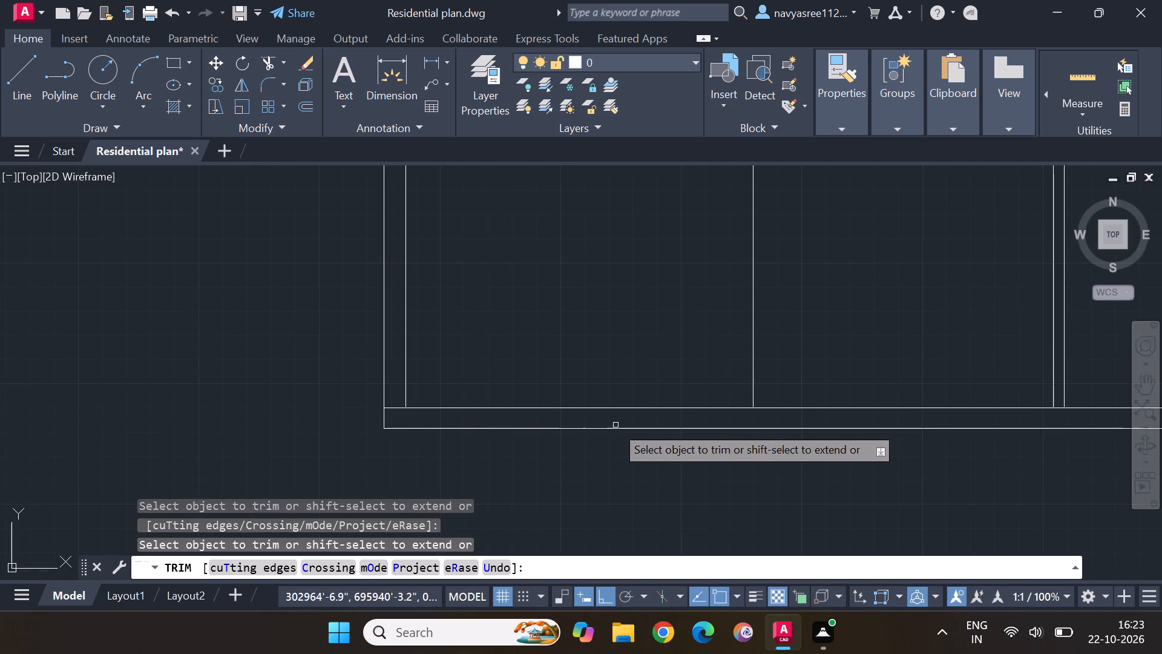
key(Escape)
key(Escape)
Trim away the two double-line vertical partitions in the lower-right area to open it into one space.
middle_drag(932, 368, 555, 285)
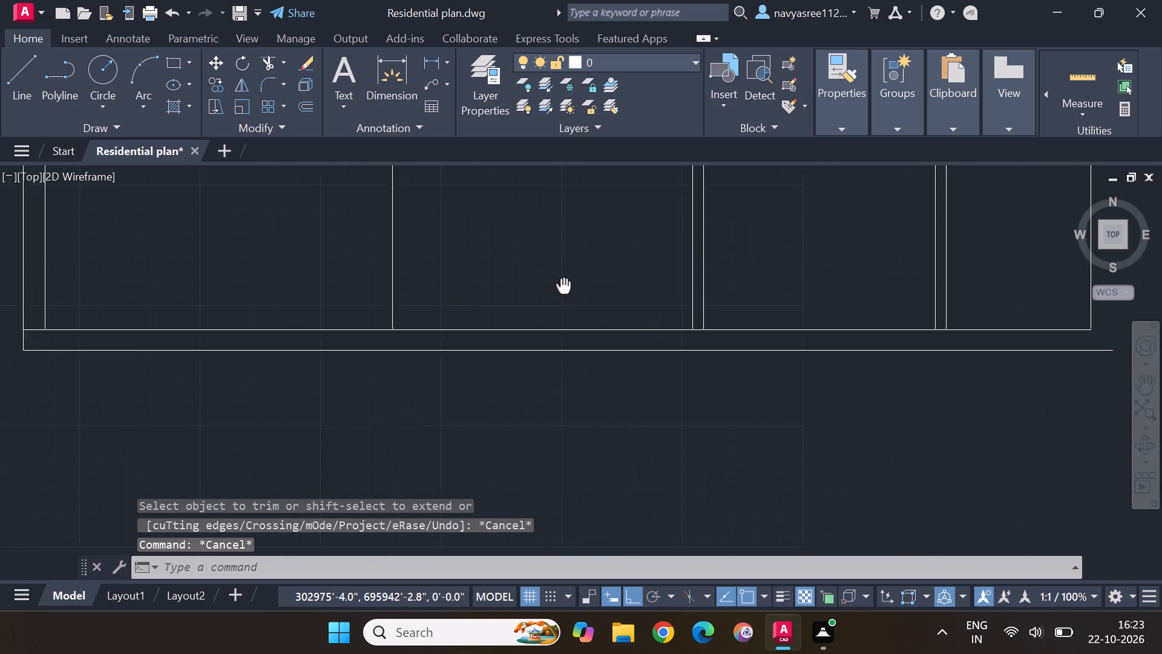
middle_drag(555, 285, 554, 285)
scroll(606, 282, up, 3)
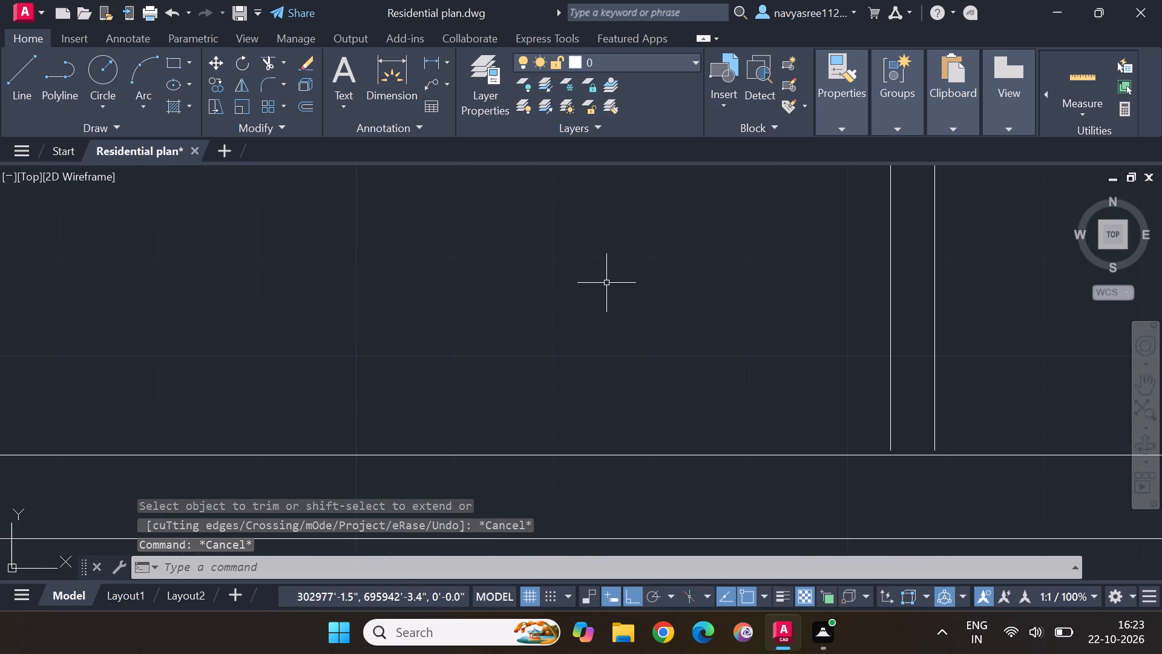
scroll(606, 283, up, 1)
scroll(606, 283, down, 4)
scroll(606, 283, up, 1)
scroll(608, 283, down, 3)
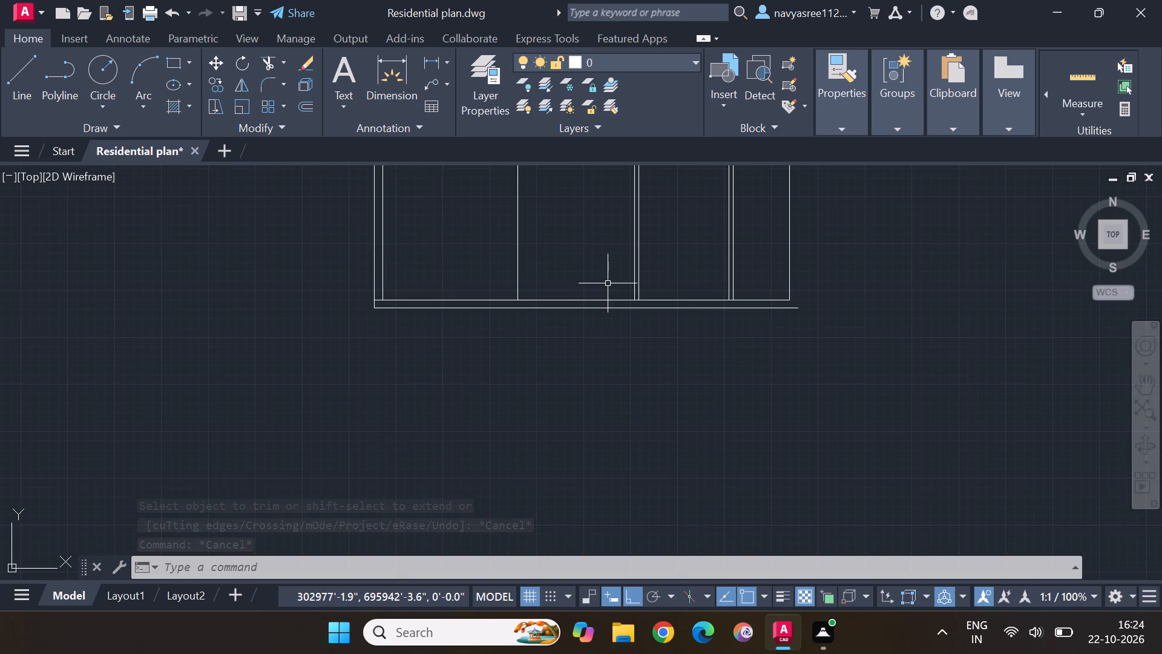
middle_drag(604, 276, 724, 383)
scroll(570, 406, up, 2)
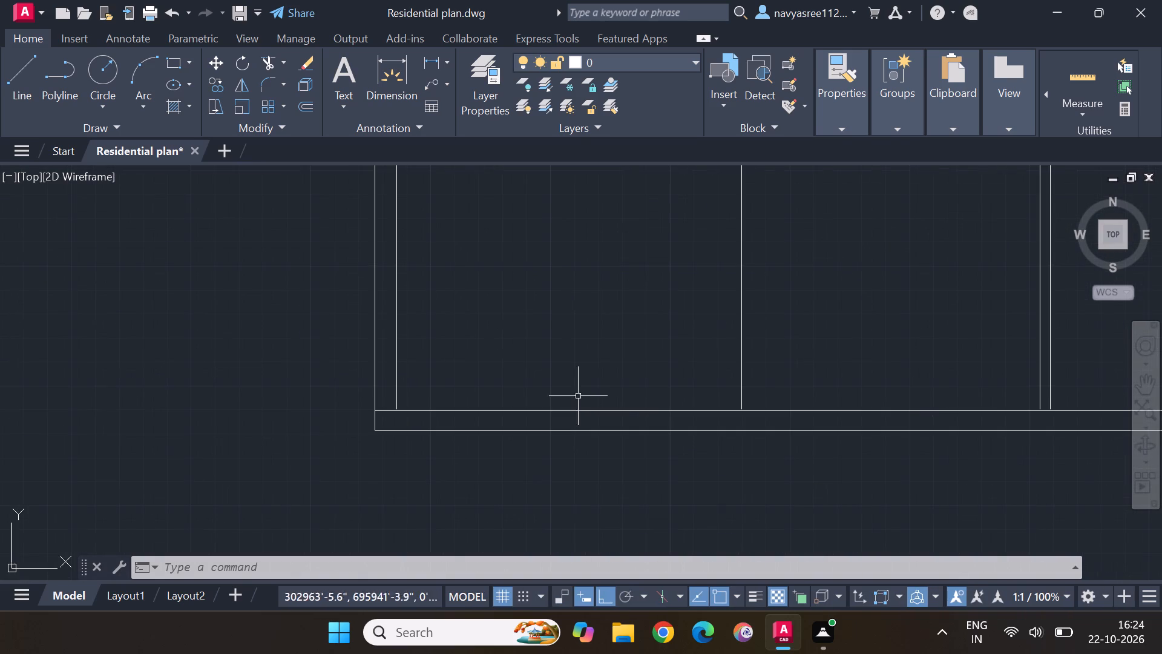
scroll(715, 313, down, 5)
scroll(733, 300, up, 3)
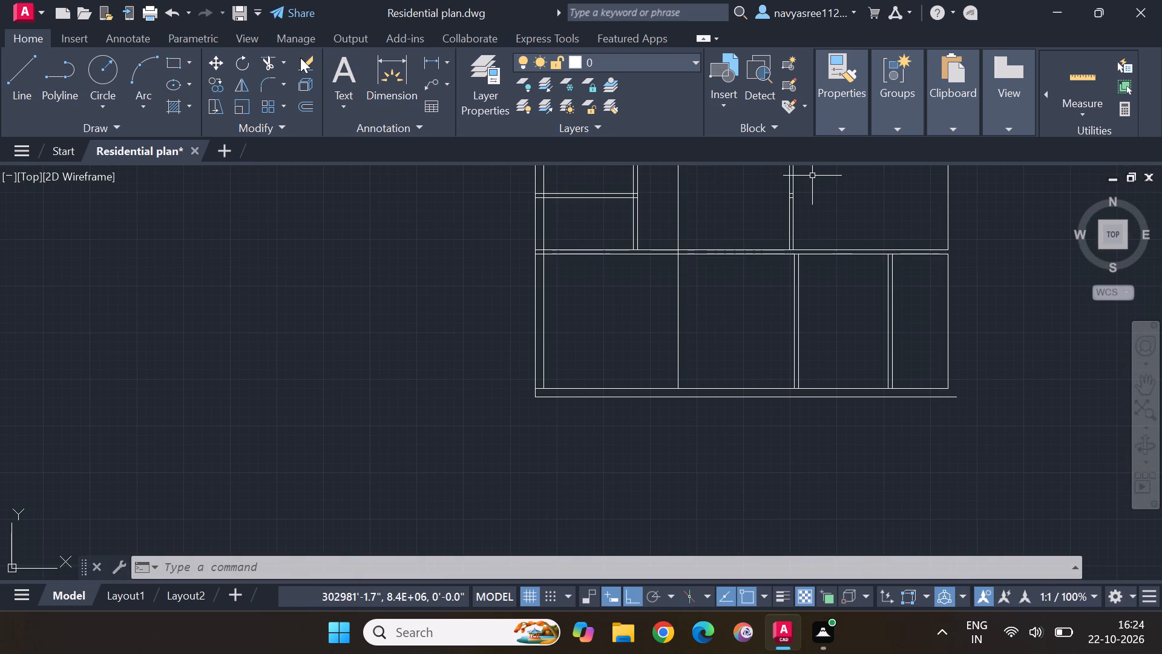
click(269, 61)
drag(758, 347, 759, 346)
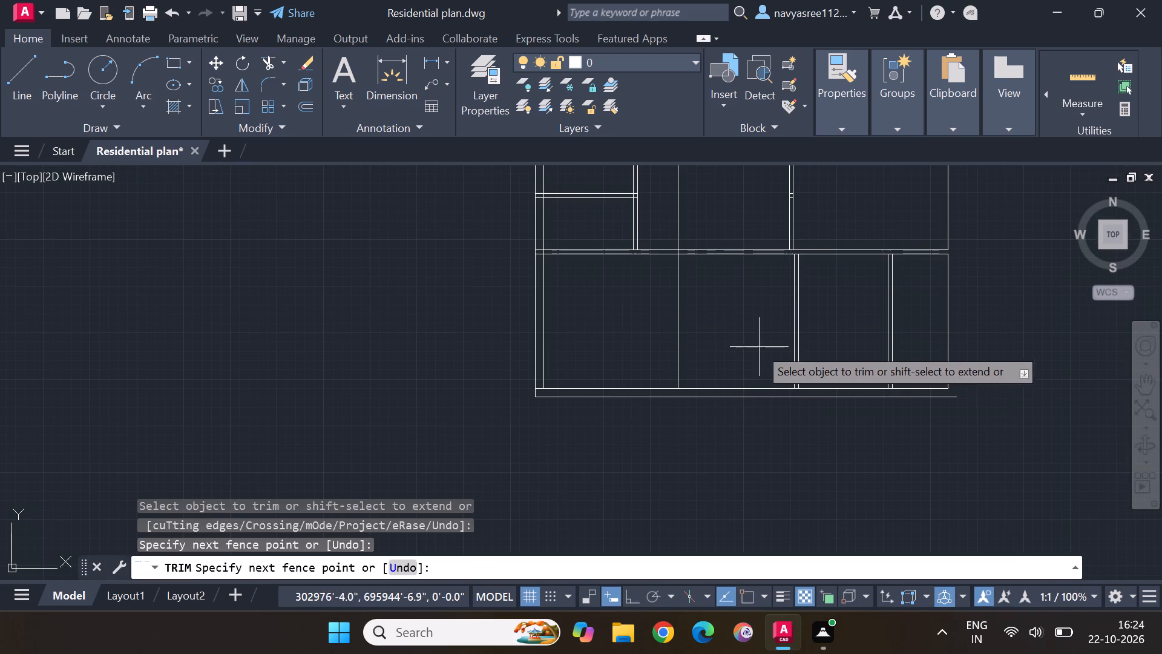
drag(759, 346, 916, 340)
scroll(768, 247, up, 2)
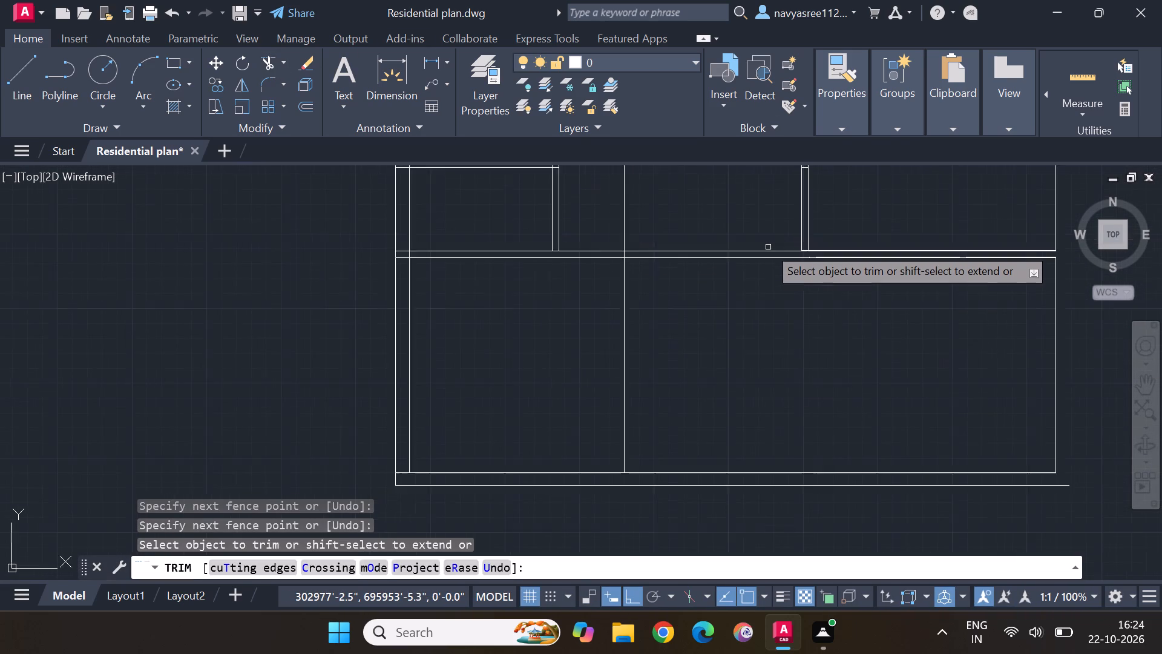
Trim away the duplicate line pieces and two short stubs along the horizontal wall, just beside the foot of the middle-row right partition.
scroll(768, 246, up, 2)
middle_drag(758, 191, 721, 401)
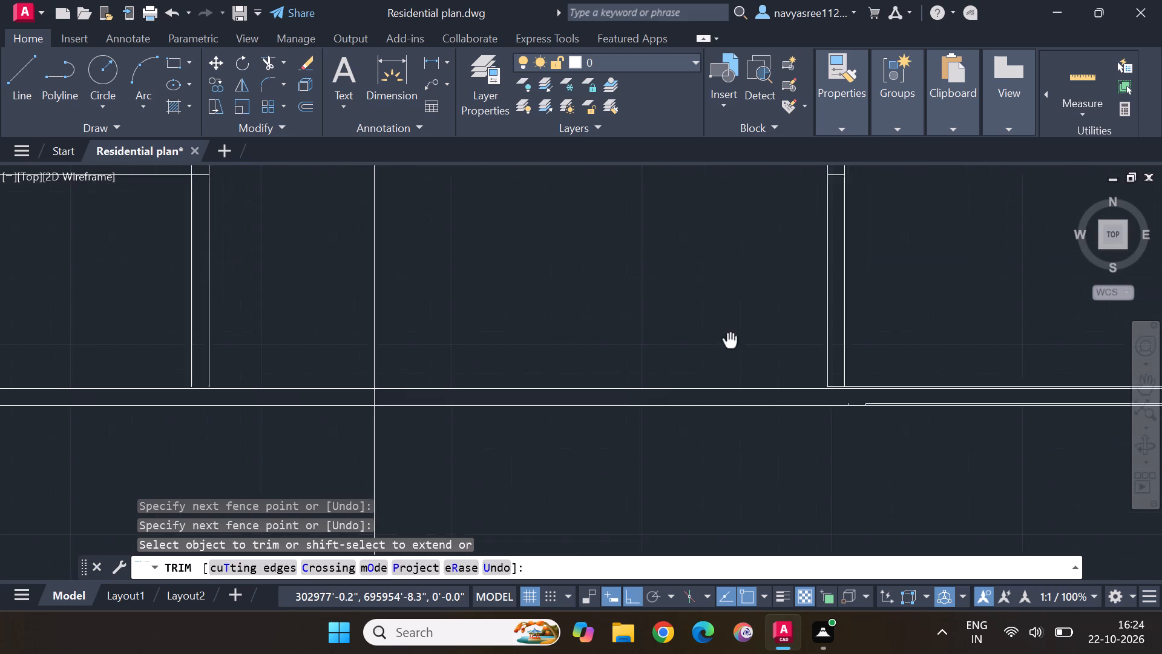
middle_drag(721, 401, 715, 434)
scroll(717, 326, down, 2)
middle_drag(697, 242, 697, 341)
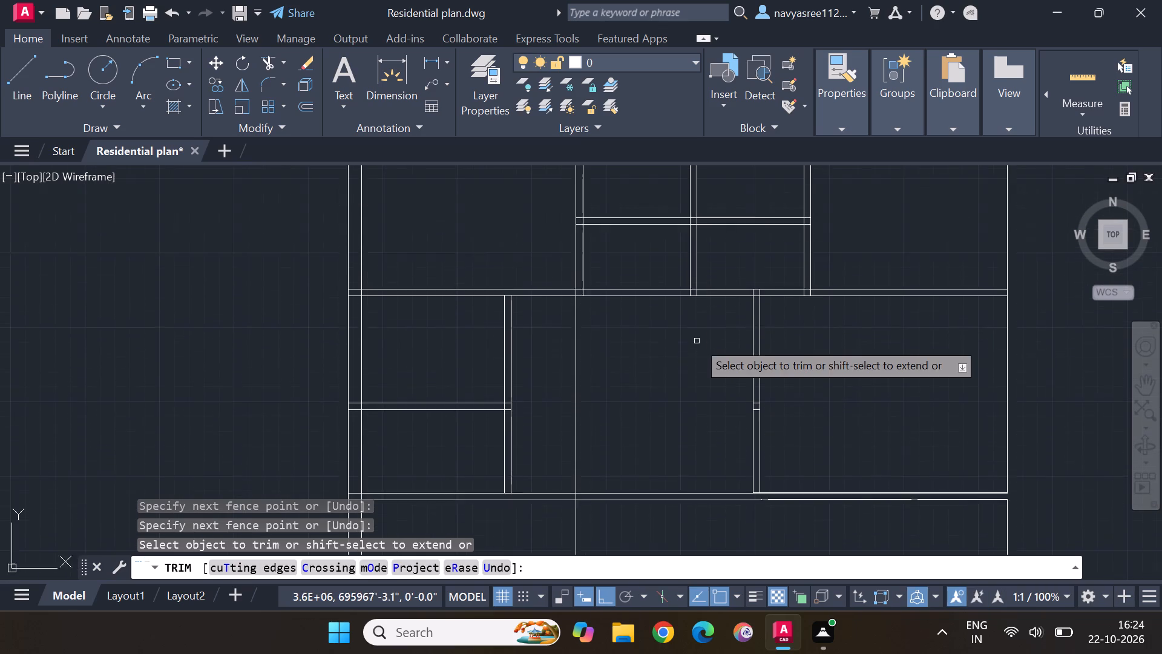
scroll(697, 340, up, 2)
scroll(700, 329, down, 3)
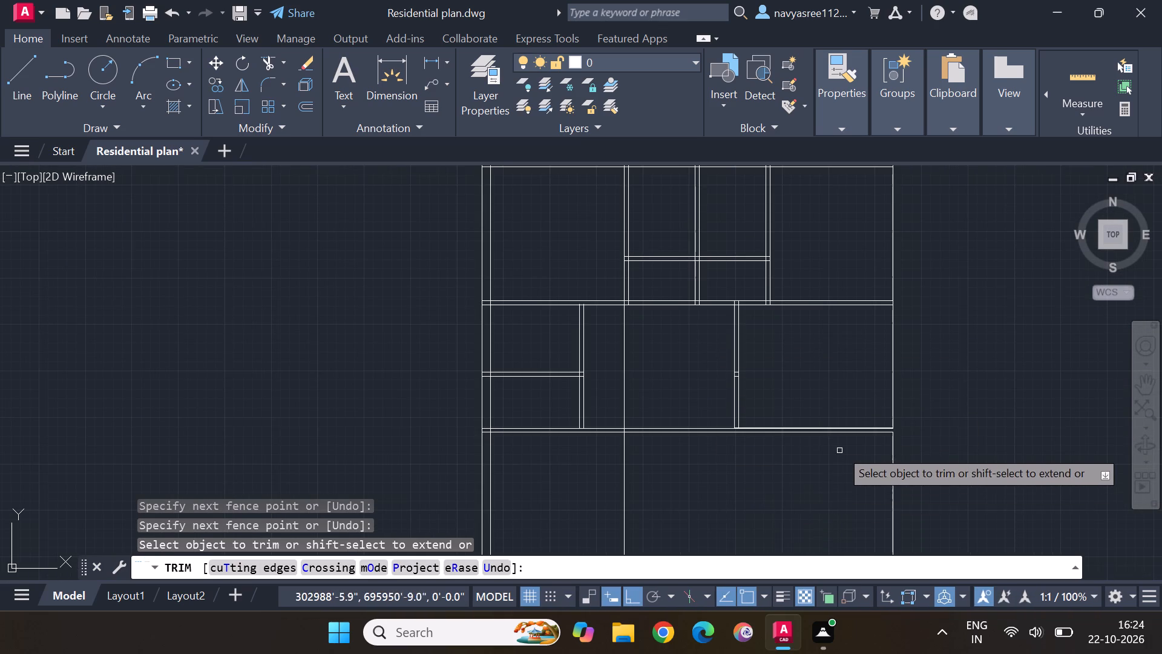
scroll(838, 444, up, 3)
middle_drag(609, 424, 807, 423)
scroll(693, 384, up, 3)
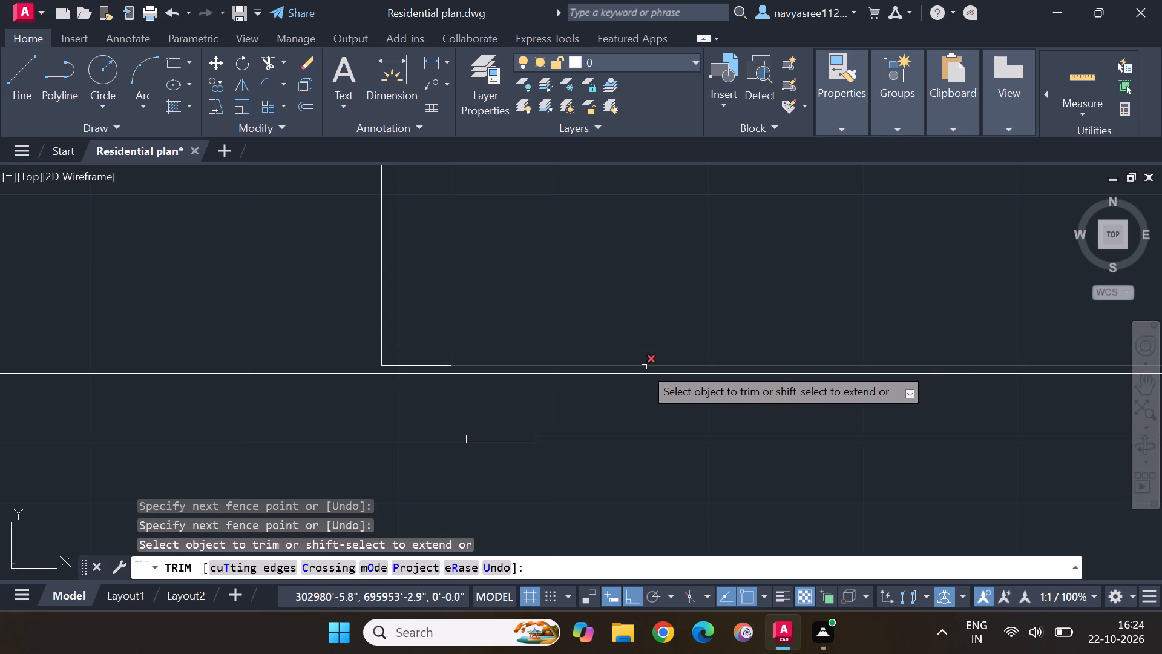
click(644, 367)
drag(602, 438, 596, 438)
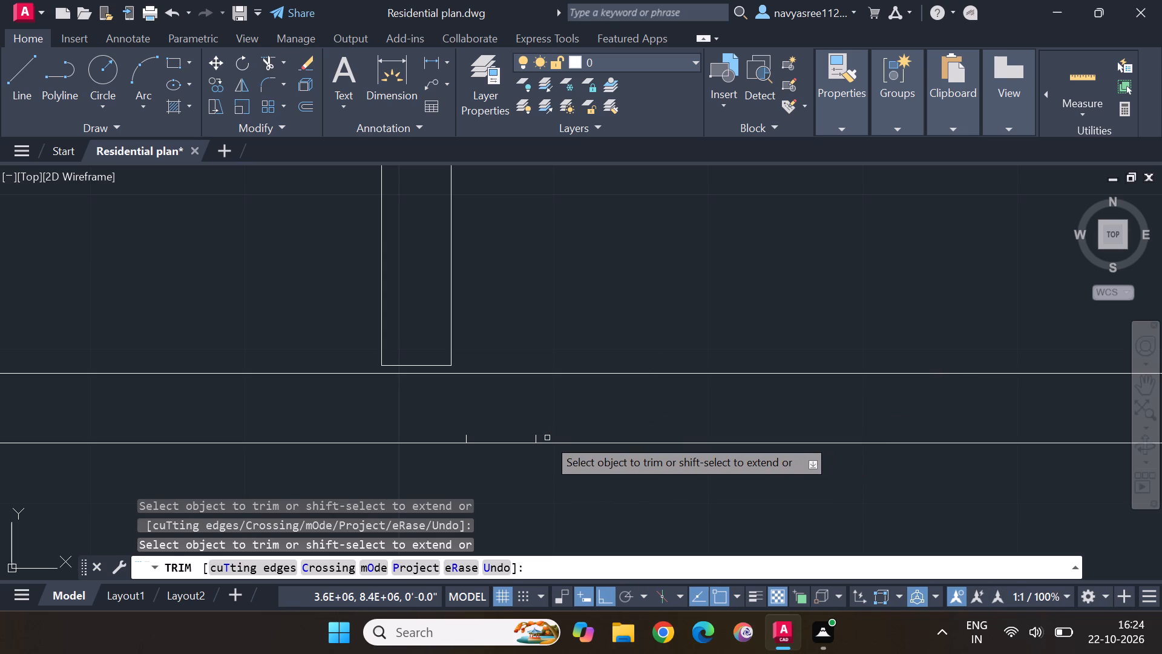
drag(537, 438, 524, 437)
click(466, 437)
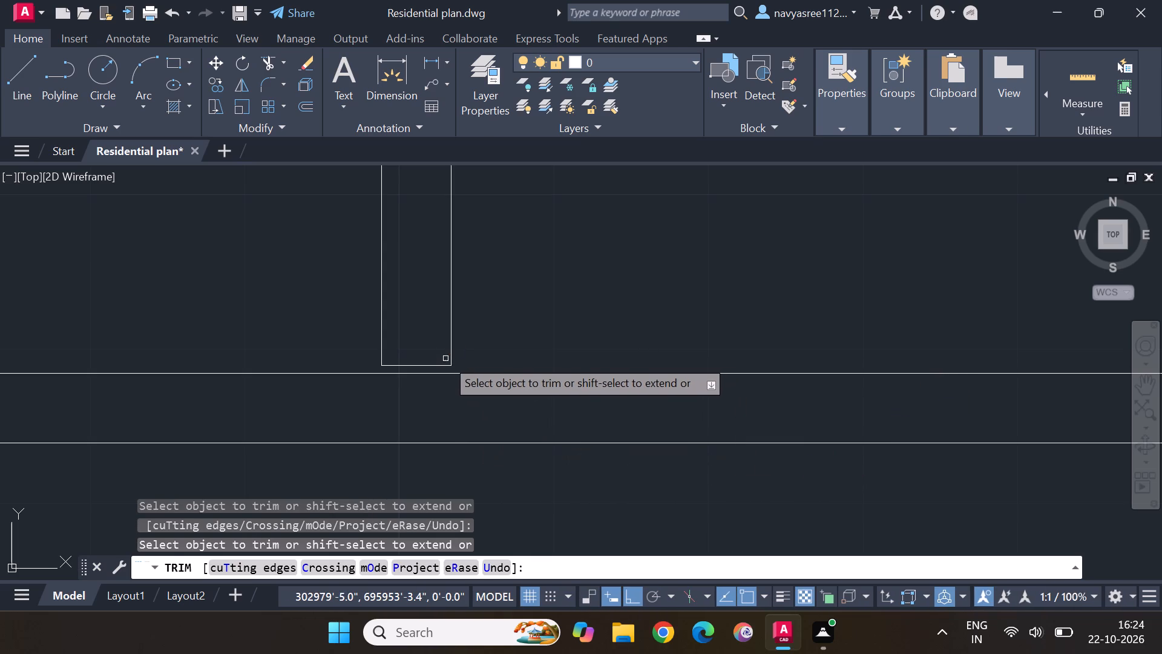
Trim away the double-line vertical partition on the right of the middle row, including its leftover cross pieces.
scroll(452, 351, down, 5)
middle_drag(519, 311, 764, 355)
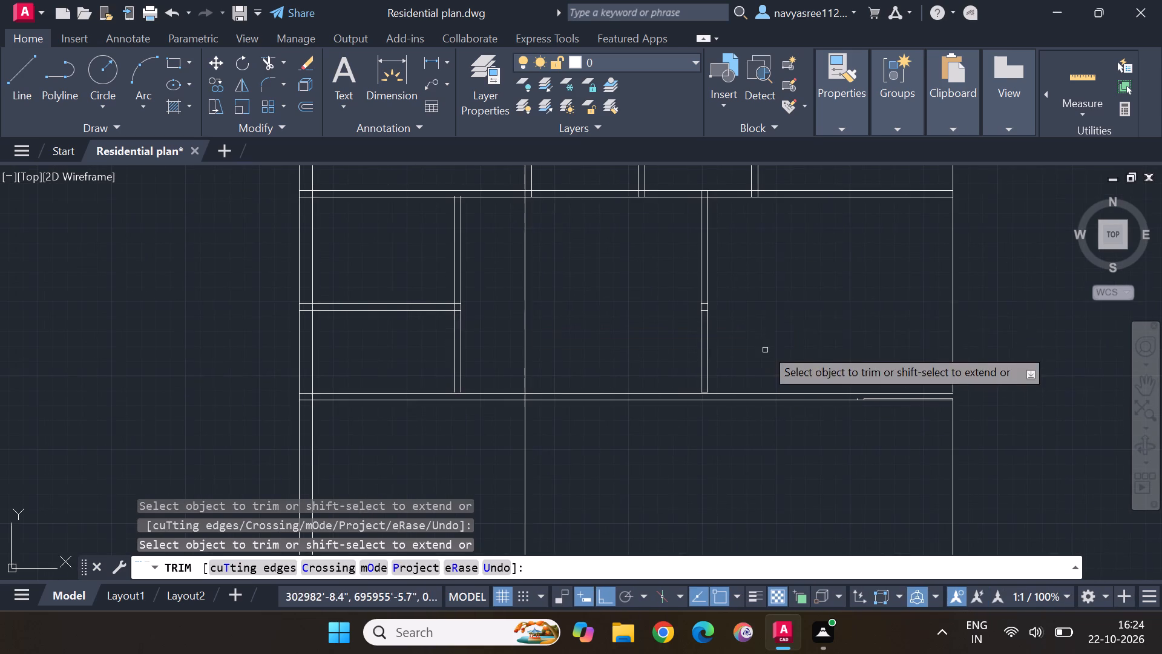
drag(744, 288, 670, 327)
drag(703, 289, 703, 332)
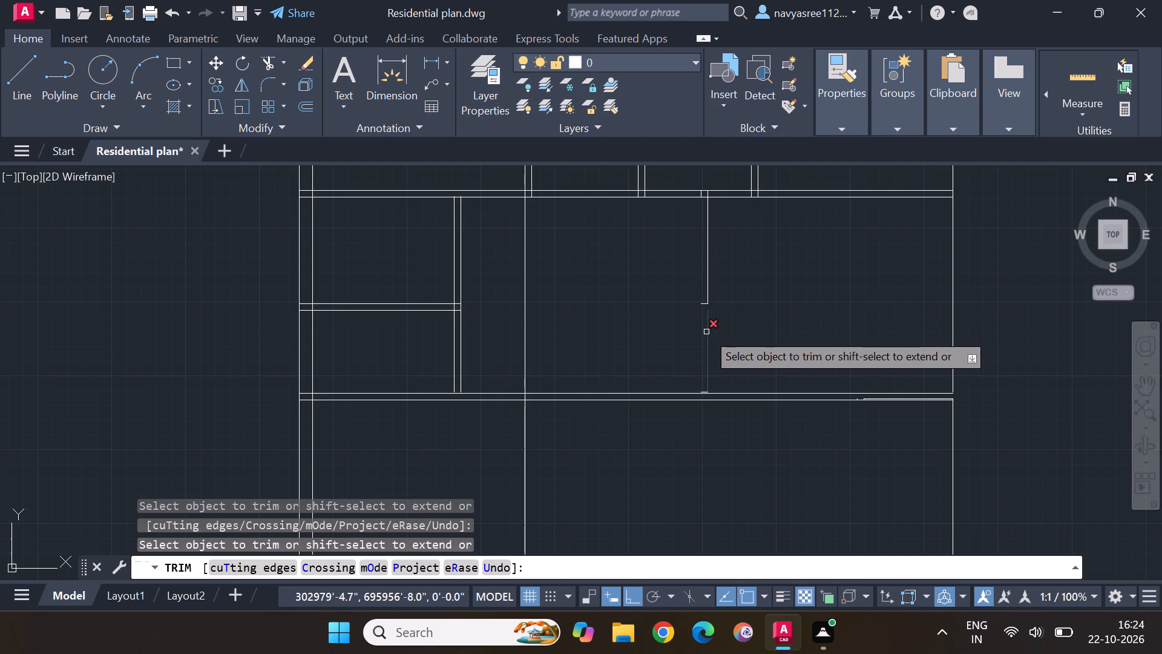
click(706, 332)
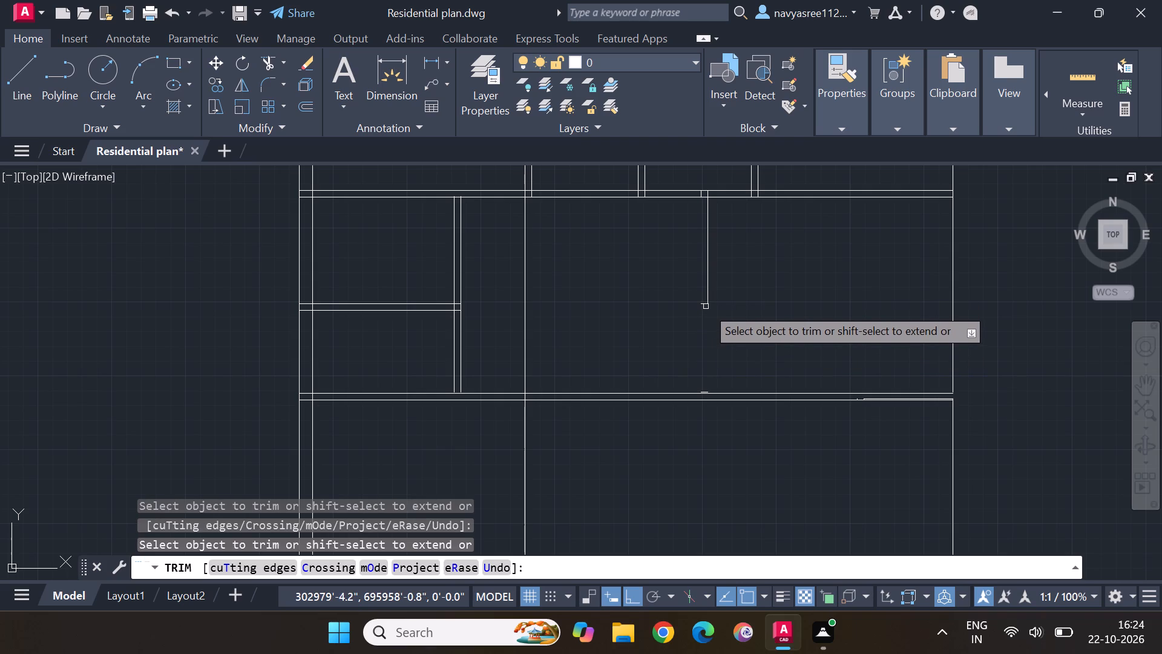
click(706, 305)
click(704, 305)
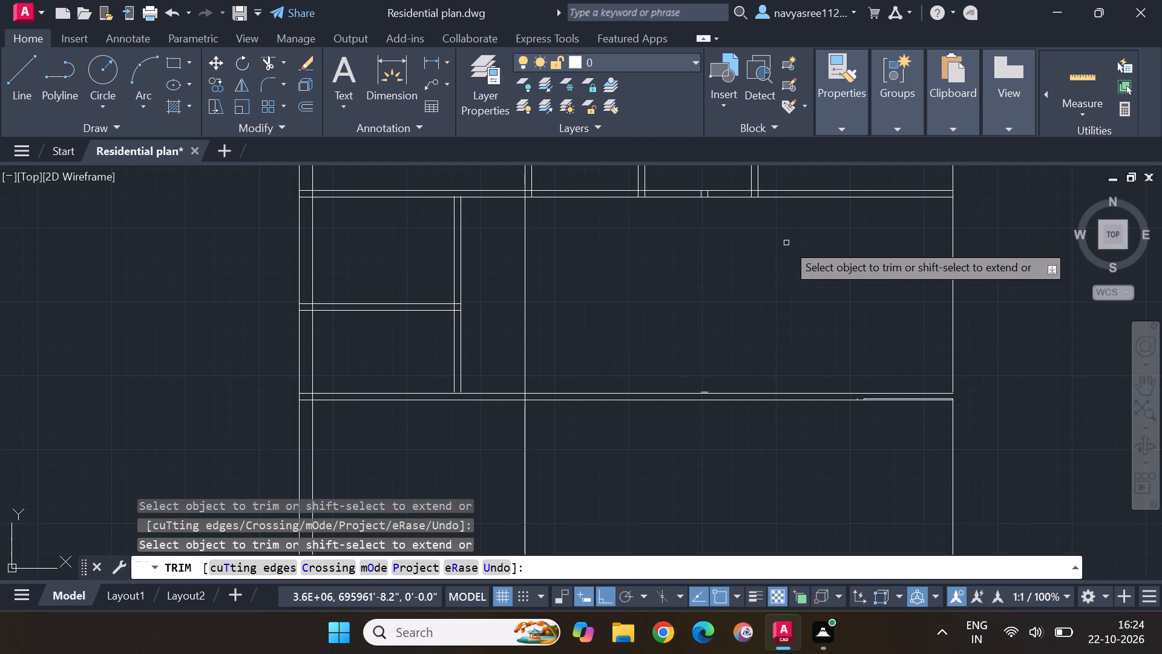
scroll(716, 394, up, 4)
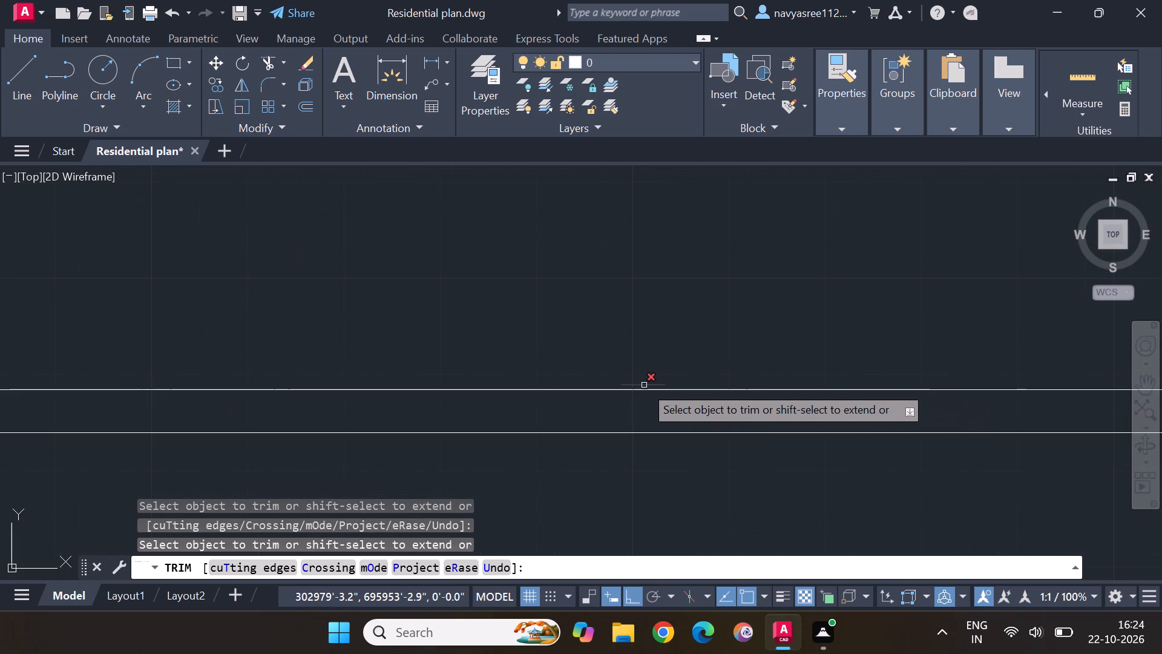
click(644, 385)
Trim the remaining duplicate line and two short stubs near the right end of the horizontal wall above the bottom row.
scroll(809, 389, down, 3)
middle_drag(1055, 431, 816, 421)
scroll(828, 406, up, 3)
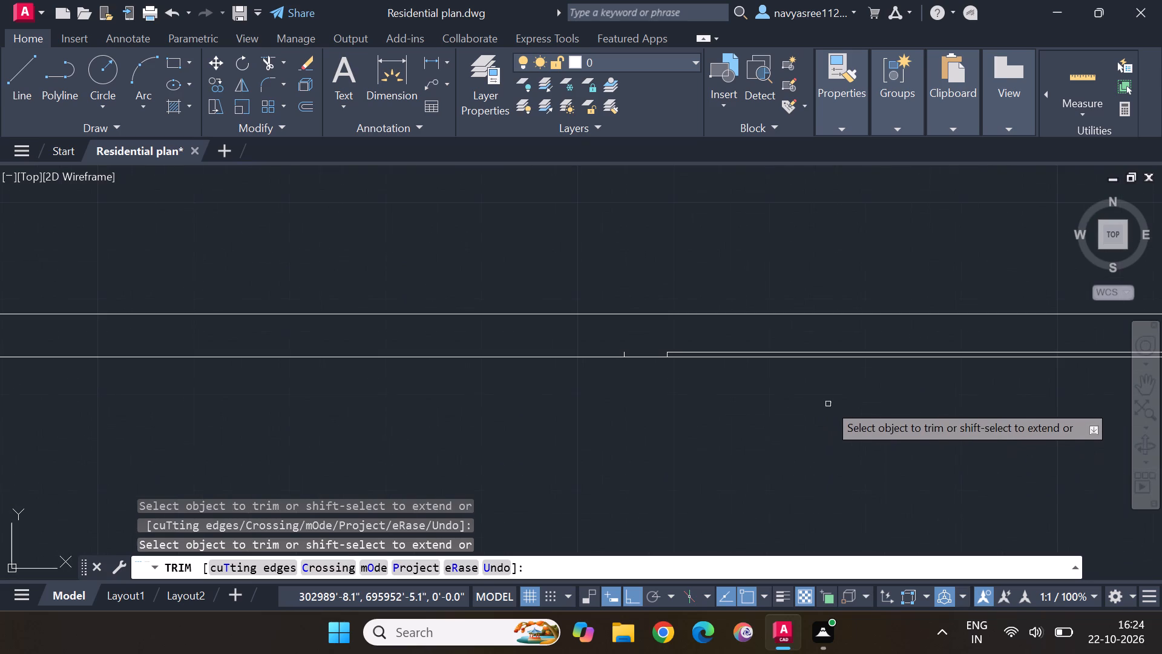
click(821, 354)
scroll(692, 341, up, 4)
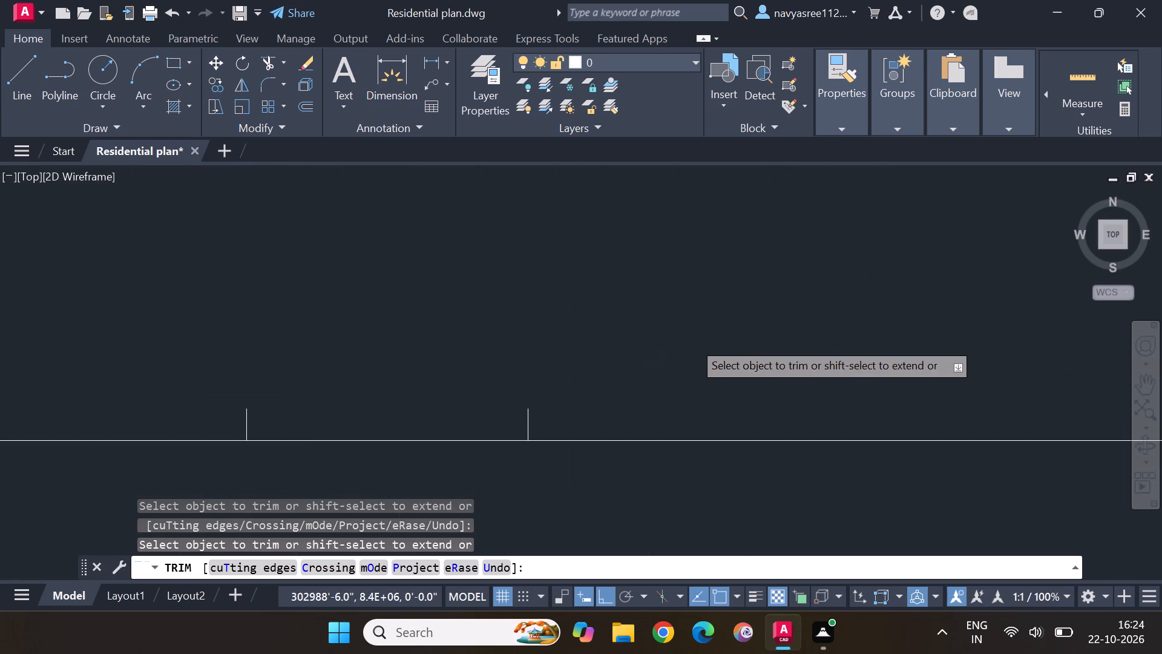
drag(199, 416, 291, 430)
drag(543, 423, 545, 423)
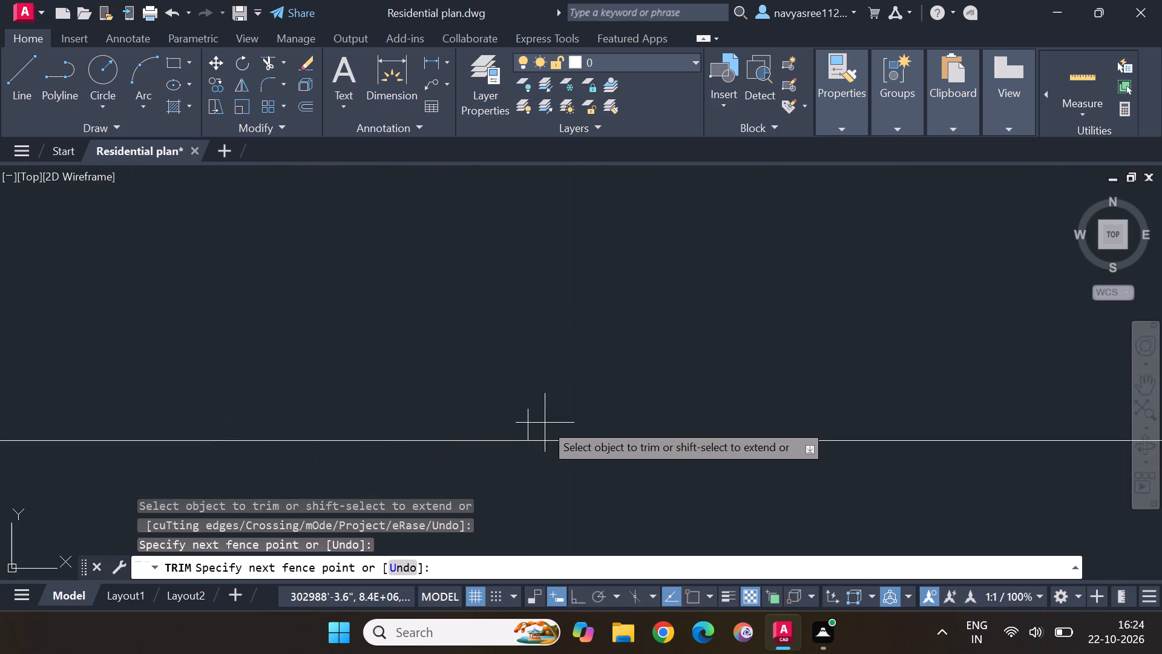
drag(545, 423, 501, 425)
scroll(587, 398, down, 4)
scroll(898, 460, down, 3)
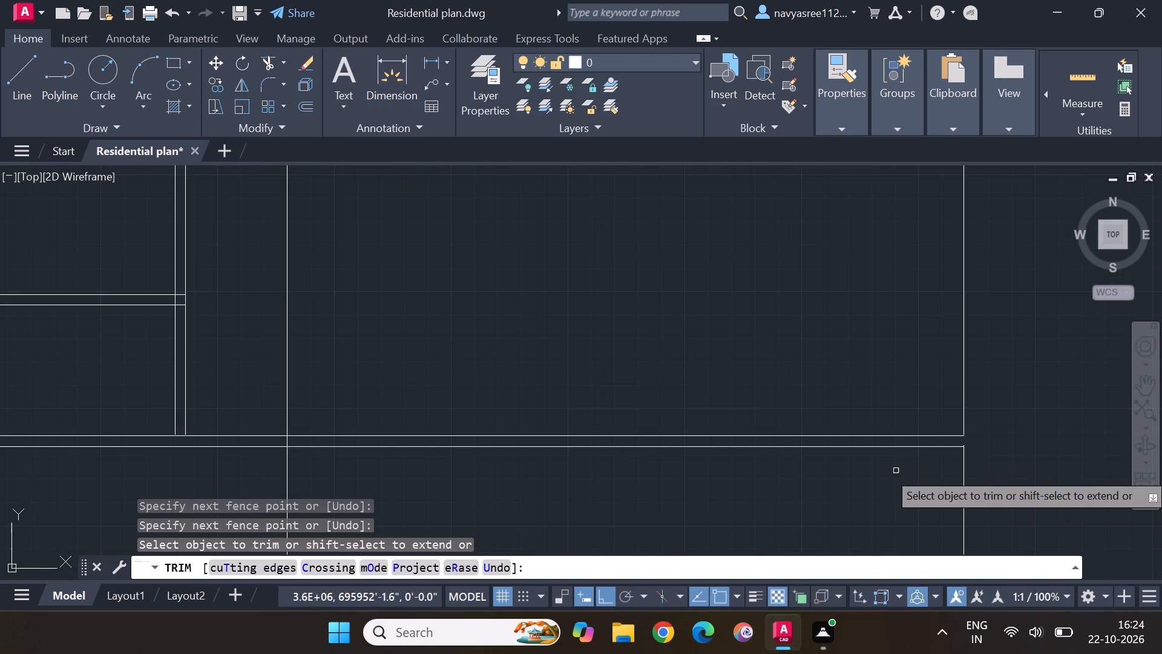
middle_drag(896, 473, 930, 324)
key(Escape)
key(Escape)
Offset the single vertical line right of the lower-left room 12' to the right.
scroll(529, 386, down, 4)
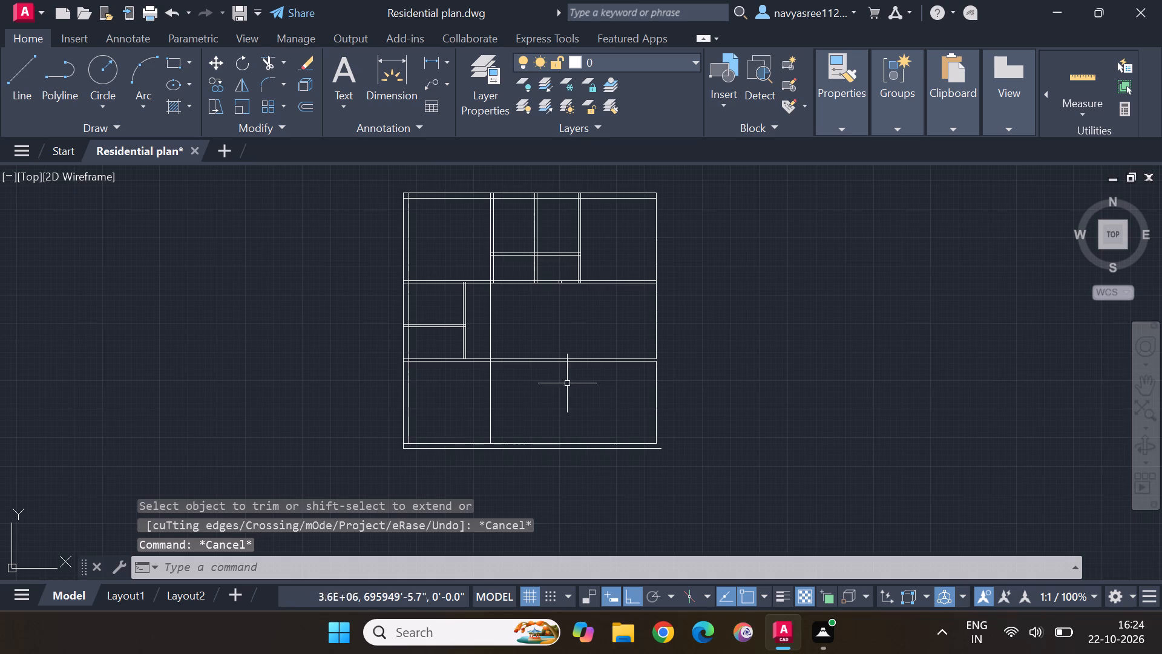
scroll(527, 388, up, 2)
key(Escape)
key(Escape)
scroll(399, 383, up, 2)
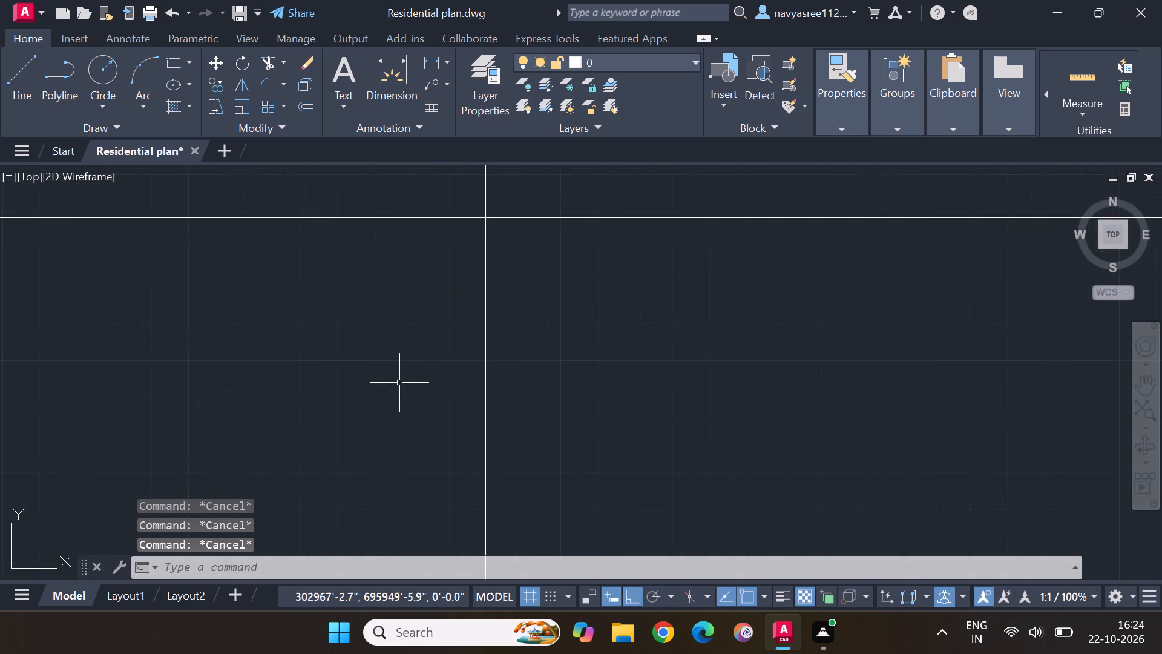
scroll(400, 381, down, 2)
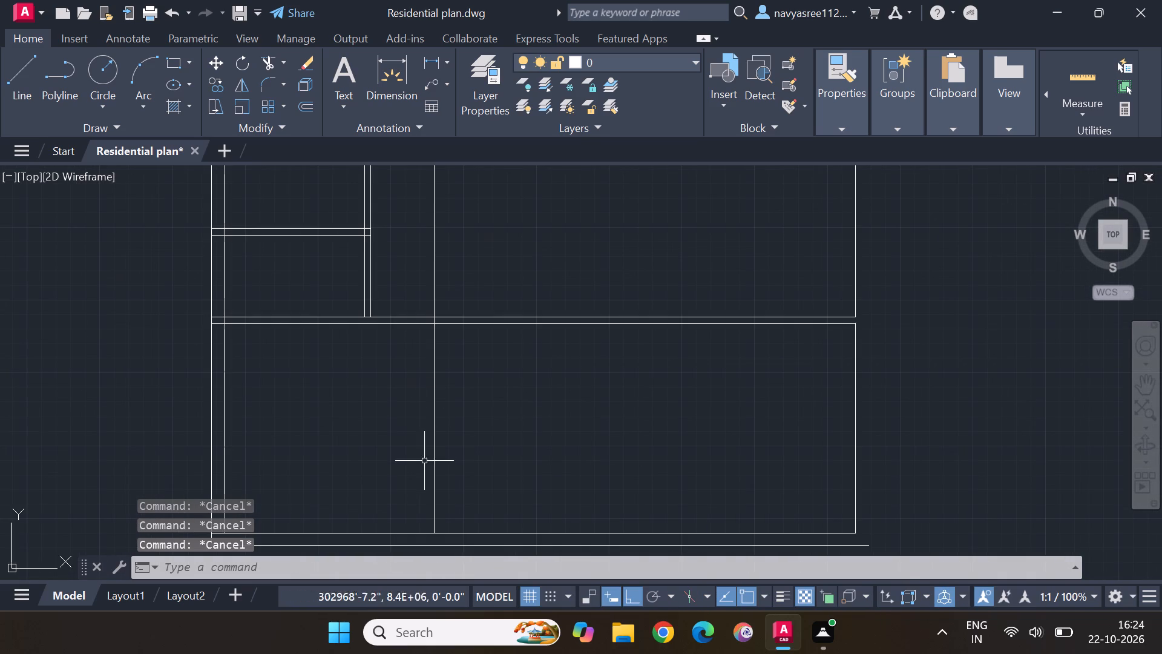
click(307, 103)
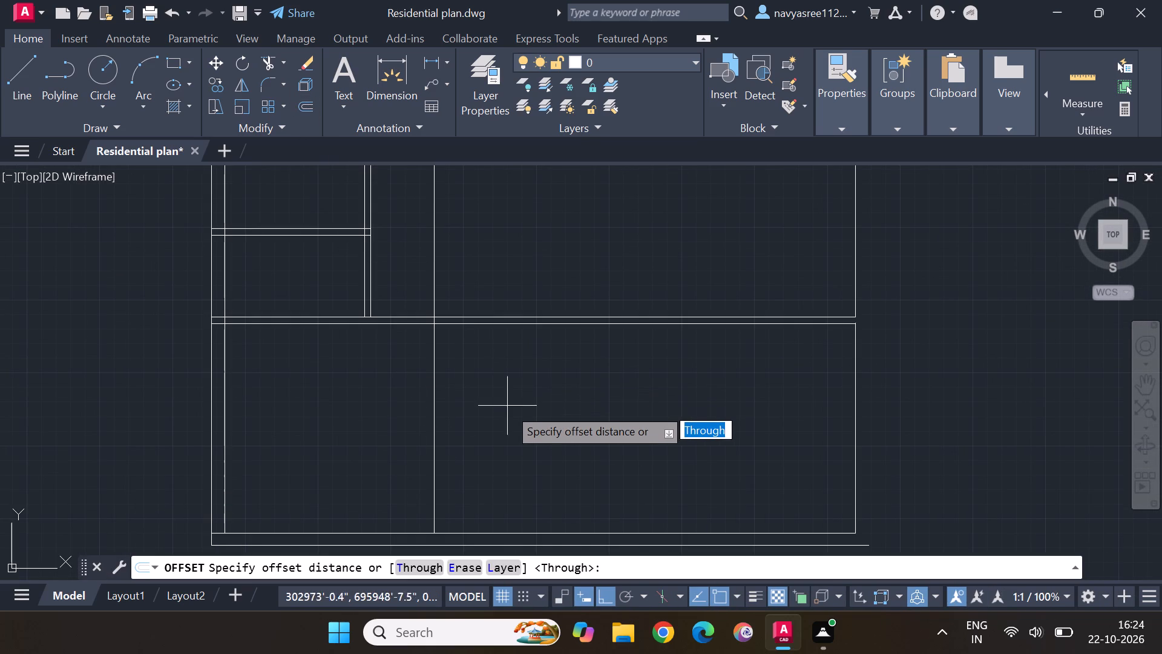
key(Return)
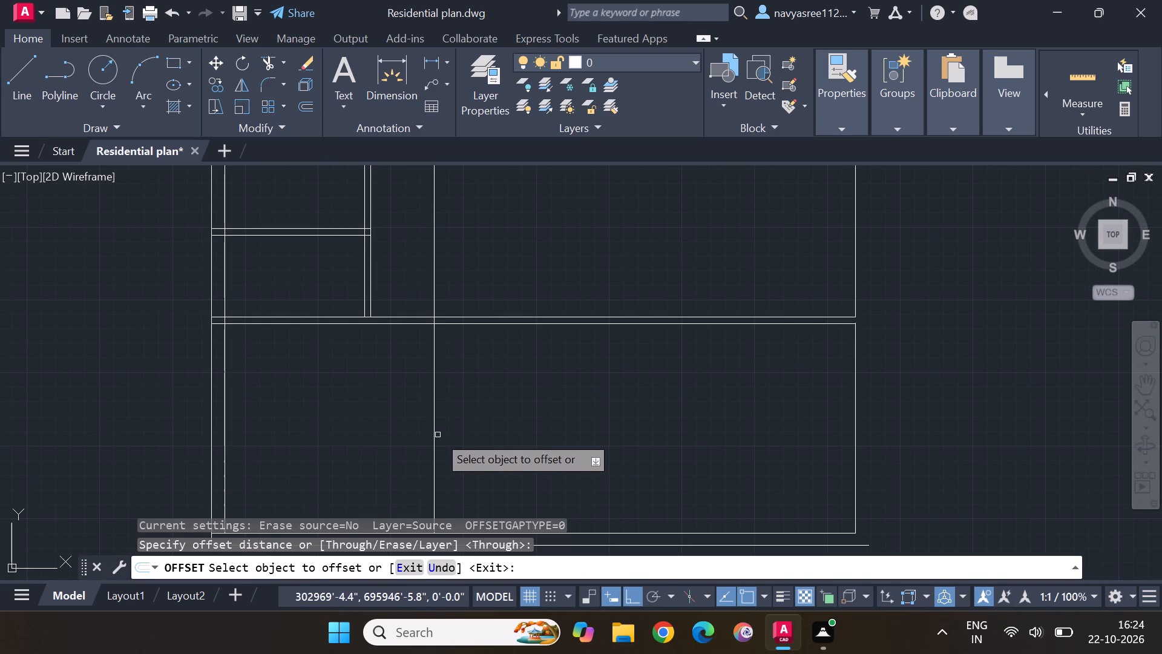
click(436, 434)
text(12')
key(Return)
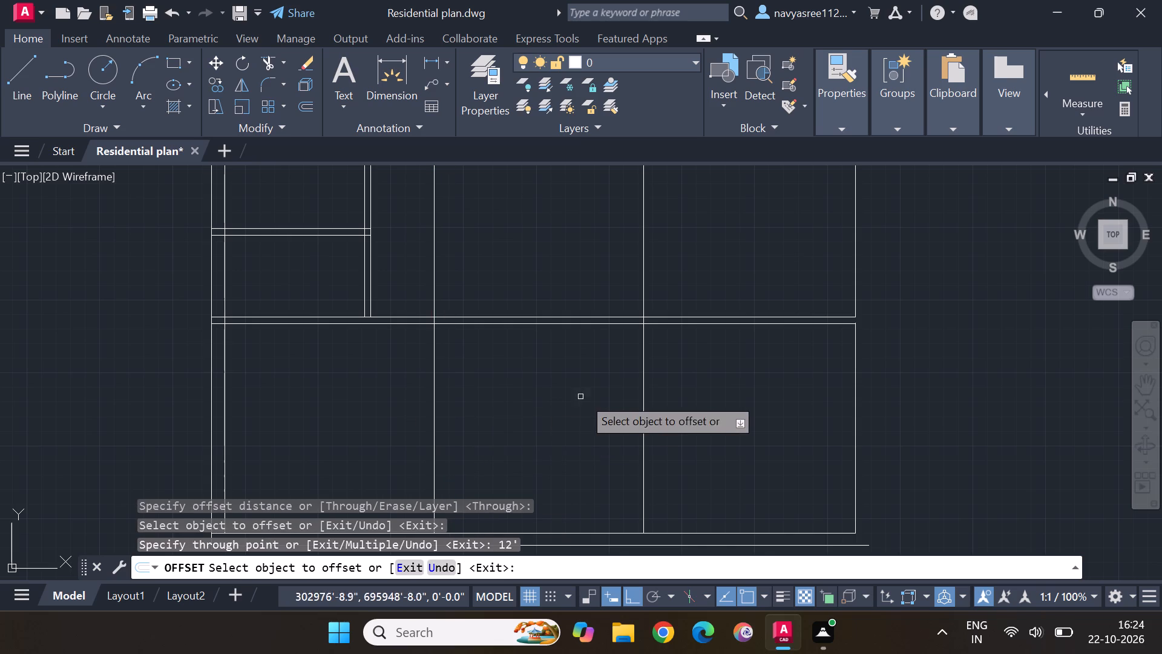
Offset the vertical line bounding the lower-left room 4.5" to the right to form the partition's second face.
click(434, 415)
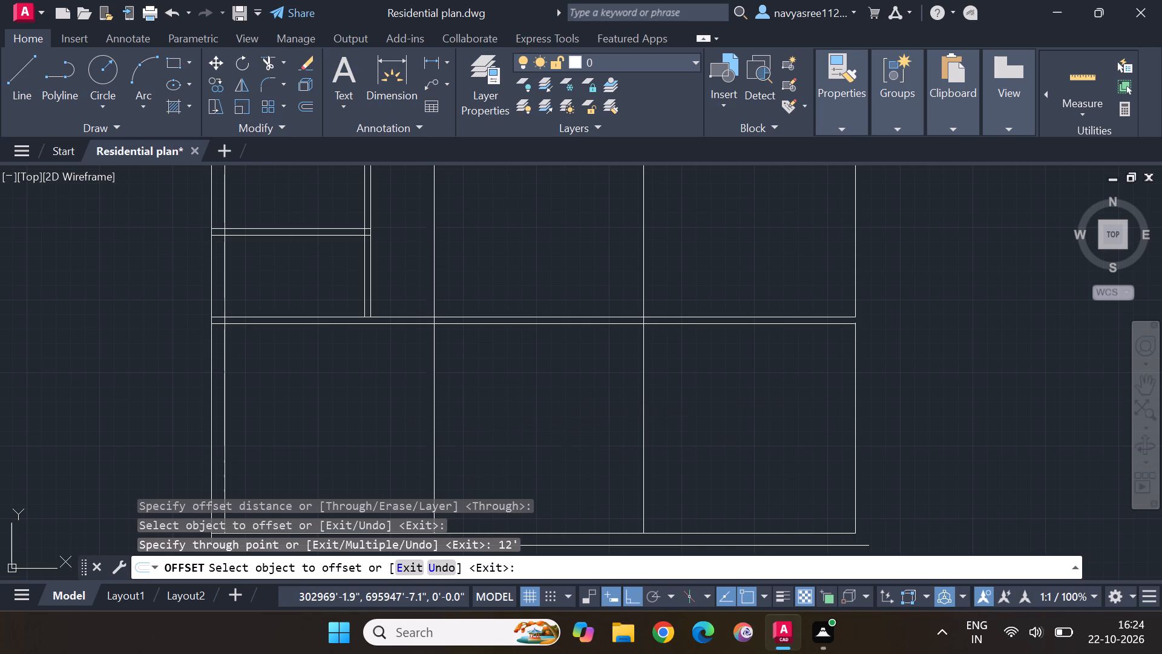
key(4)
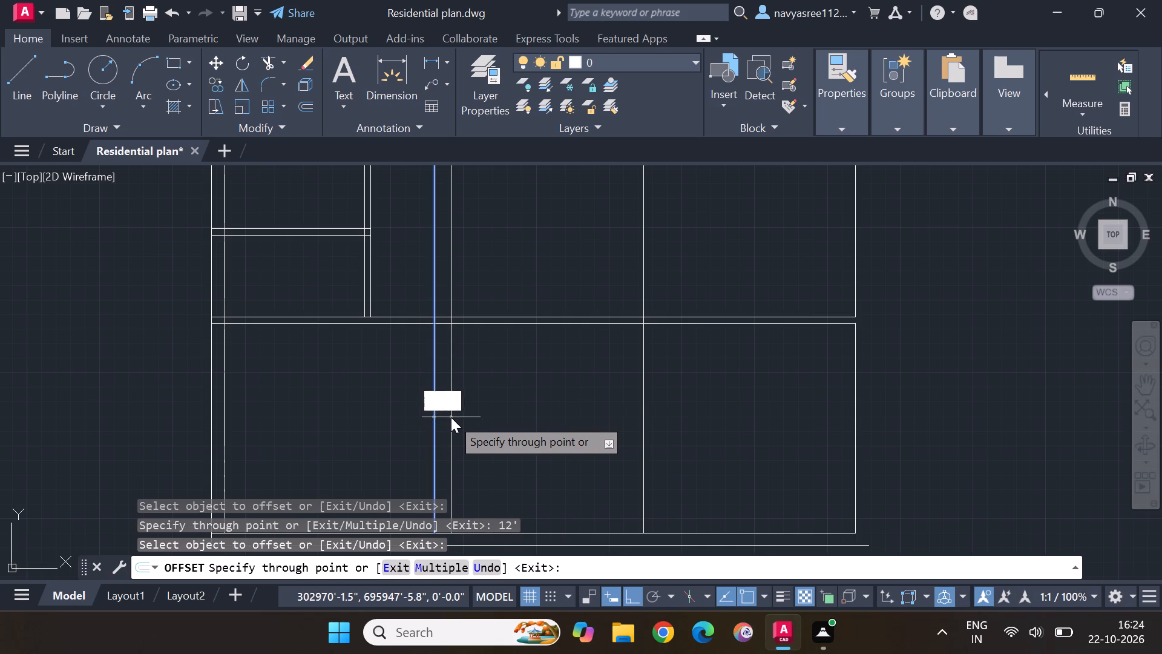
text(.5)
key(shift+quotedbl)
key(Return)
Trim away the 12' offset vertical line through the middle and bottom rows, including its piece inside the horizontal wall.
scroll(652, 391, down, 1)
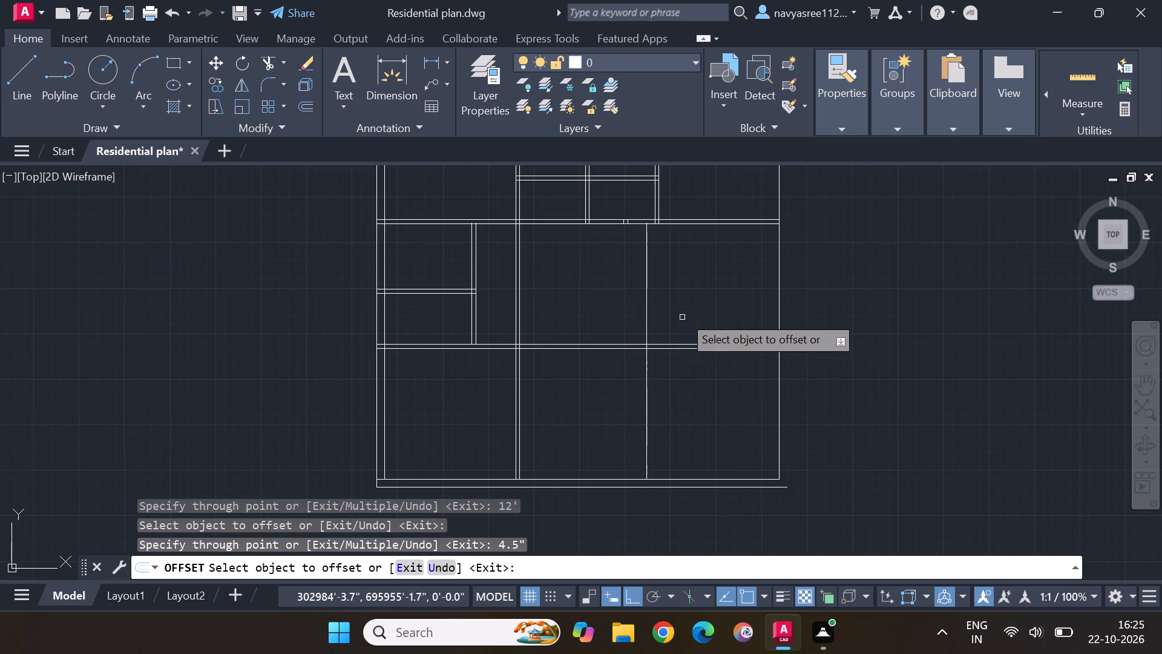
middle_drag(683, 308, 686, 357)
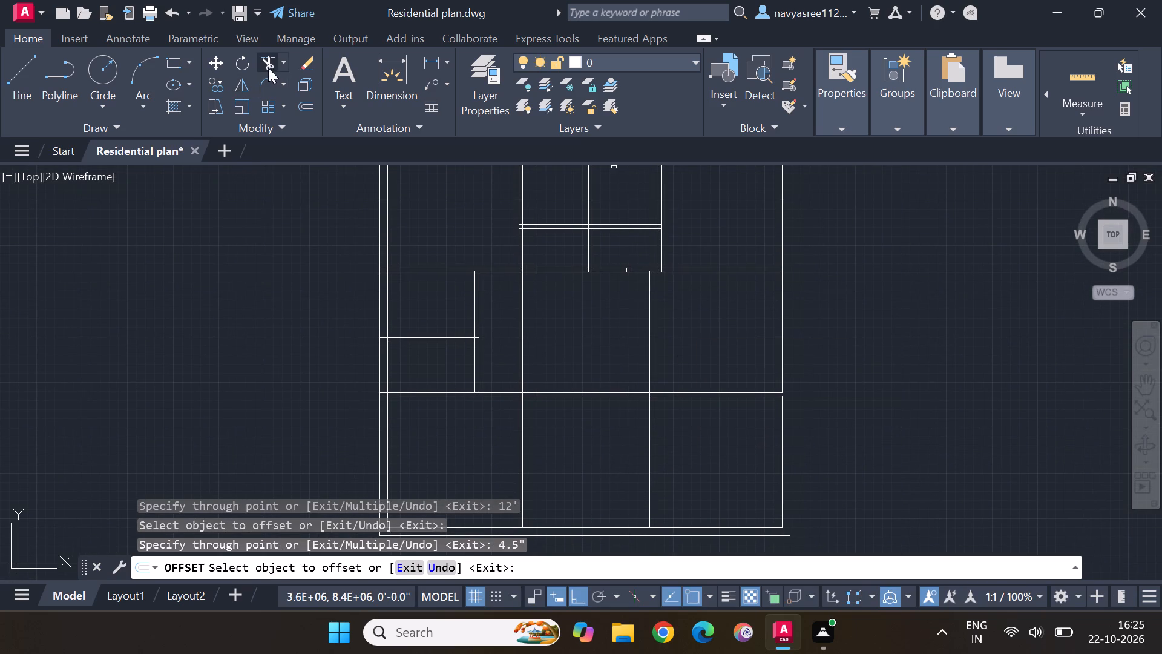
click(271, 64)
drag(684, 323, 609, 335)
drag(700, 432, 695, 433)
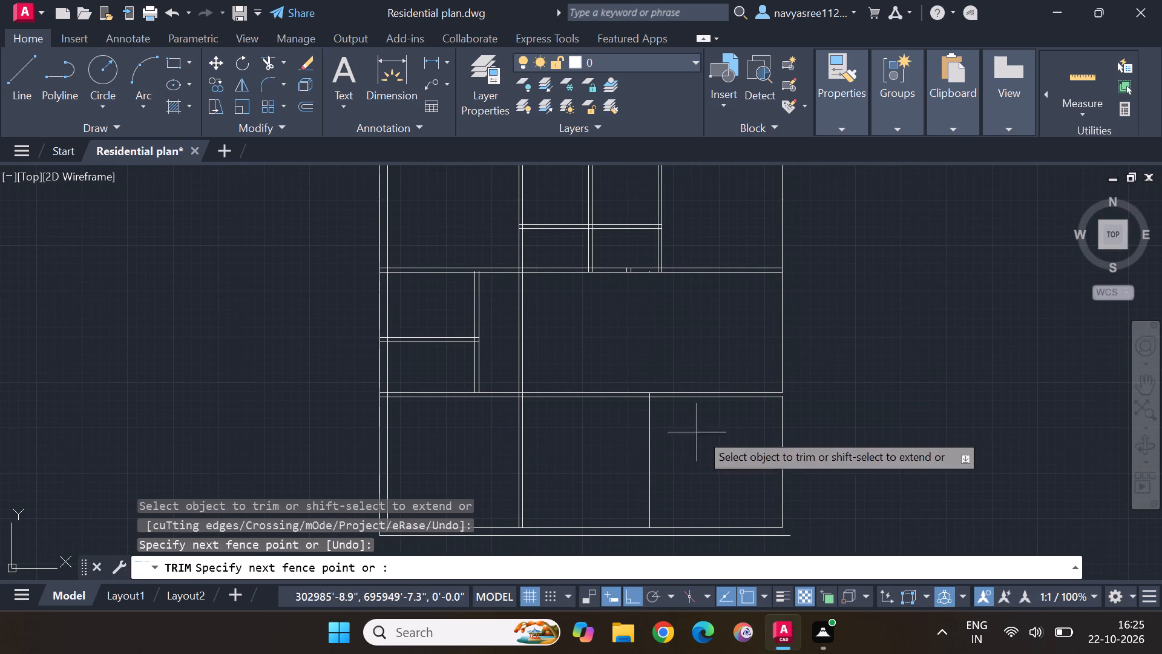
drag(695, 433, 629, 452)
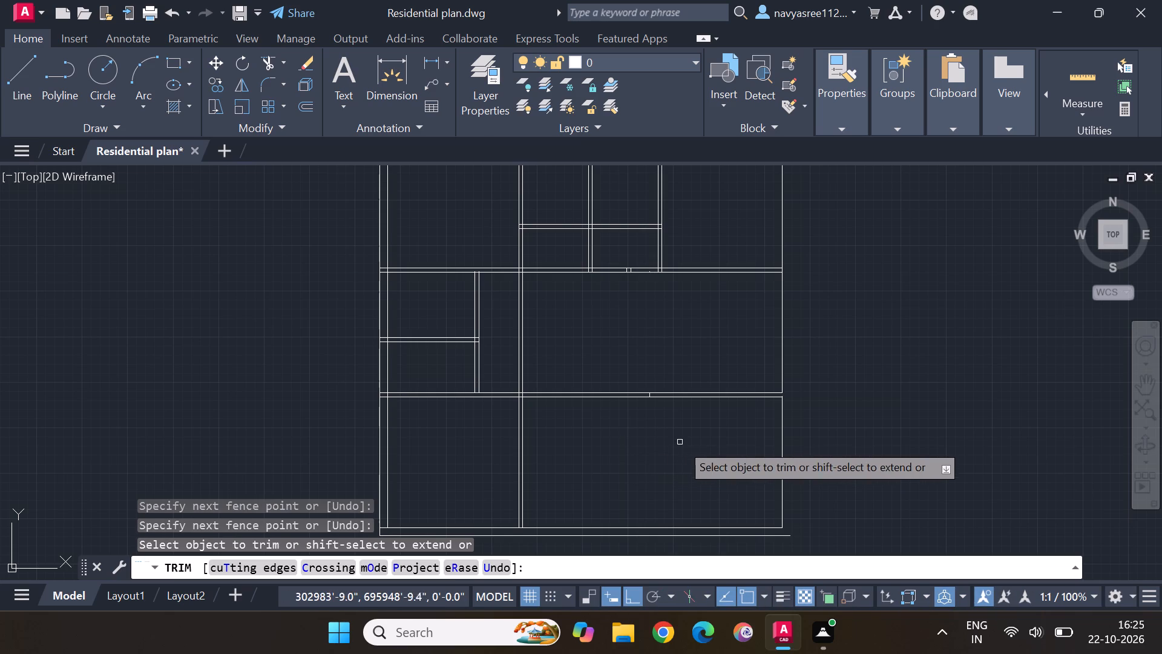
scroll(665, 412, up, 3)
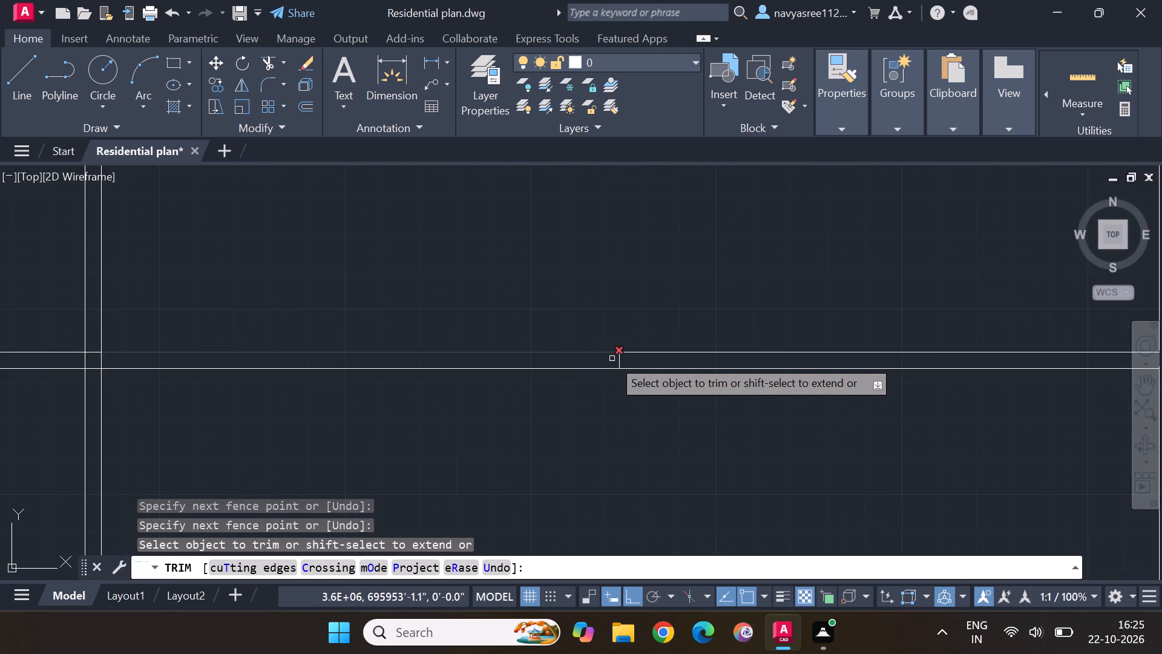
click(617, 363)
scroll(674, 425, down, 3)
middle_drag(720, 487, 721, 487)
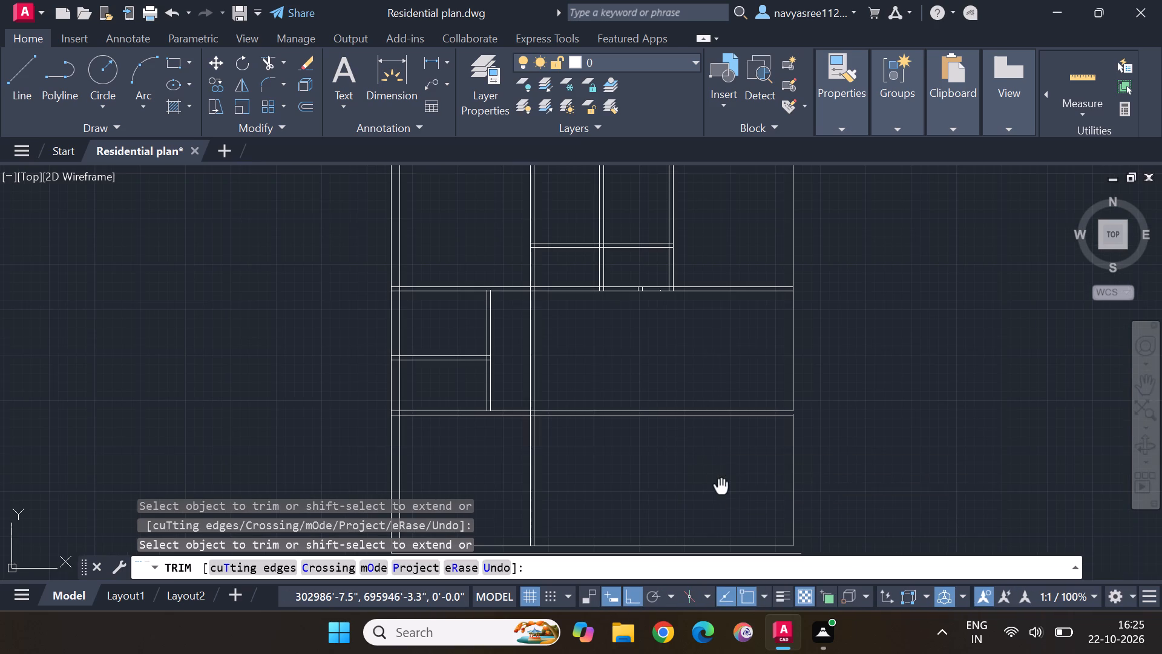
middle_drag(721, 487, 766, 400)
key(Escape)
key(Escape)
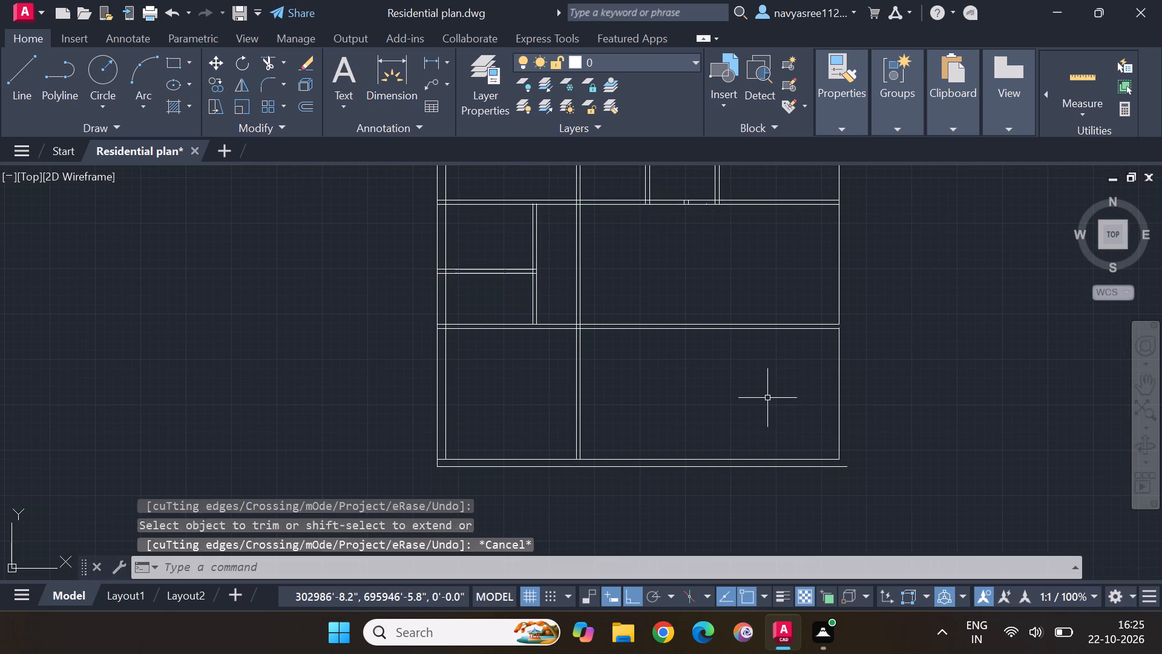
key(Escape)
Join the upper and lower segments of the right exterior wall line across the gap at the horizontal wall.
scroll(843, 333, up, 3)
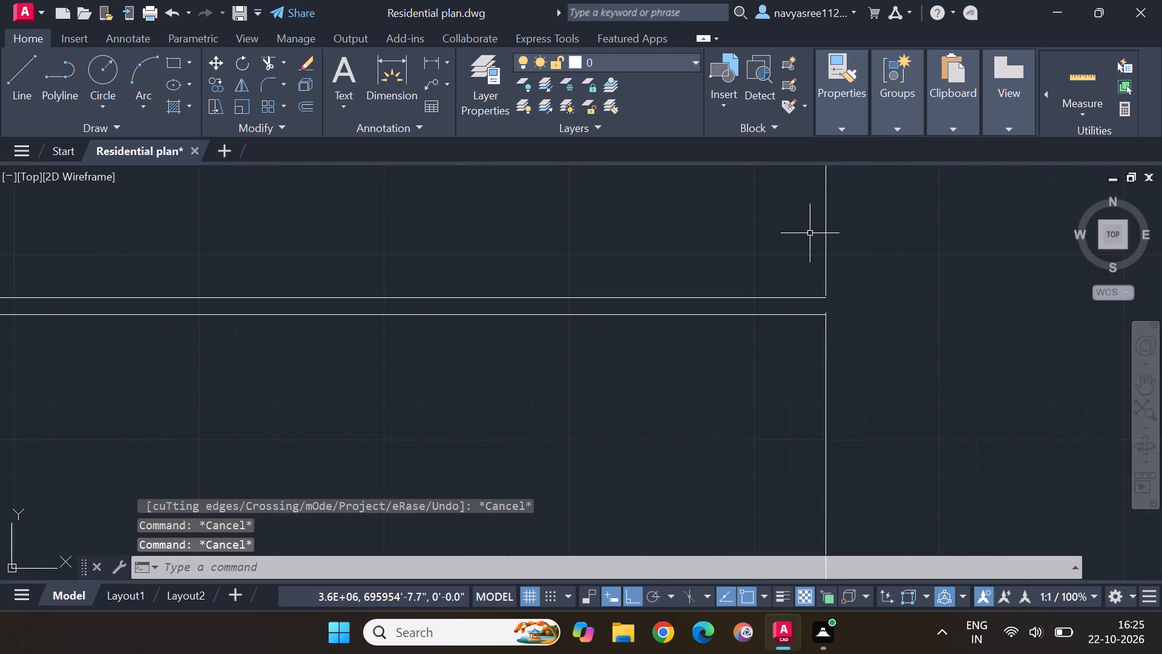
click(828, 226)
click(825, 351)
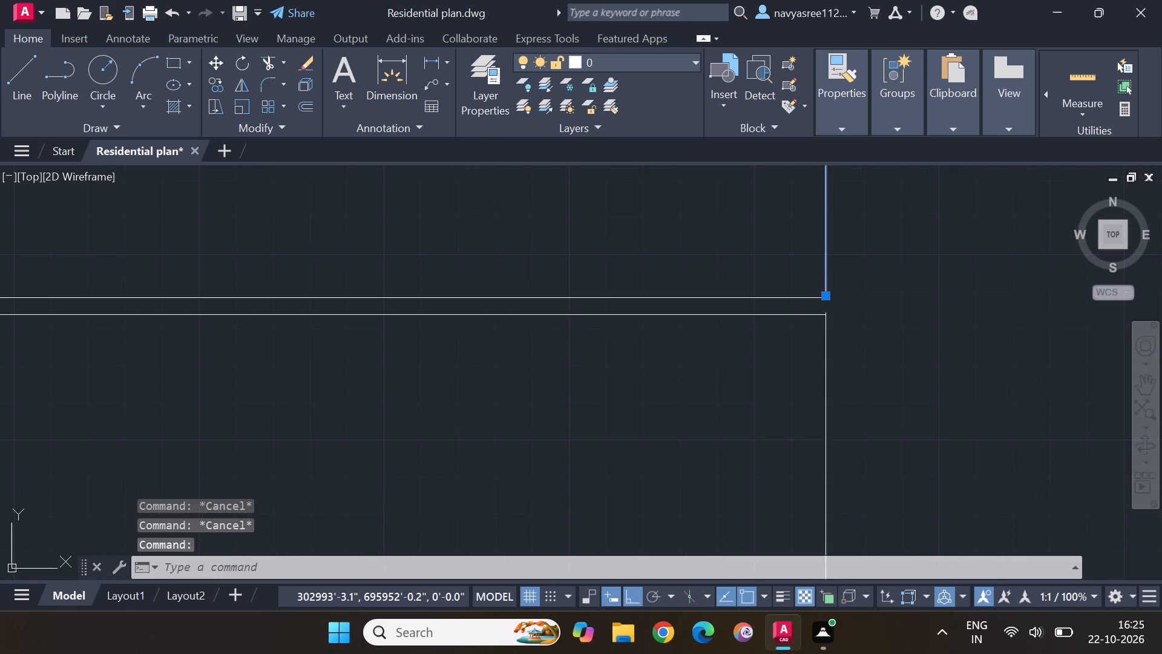
key(j)
key(Return)
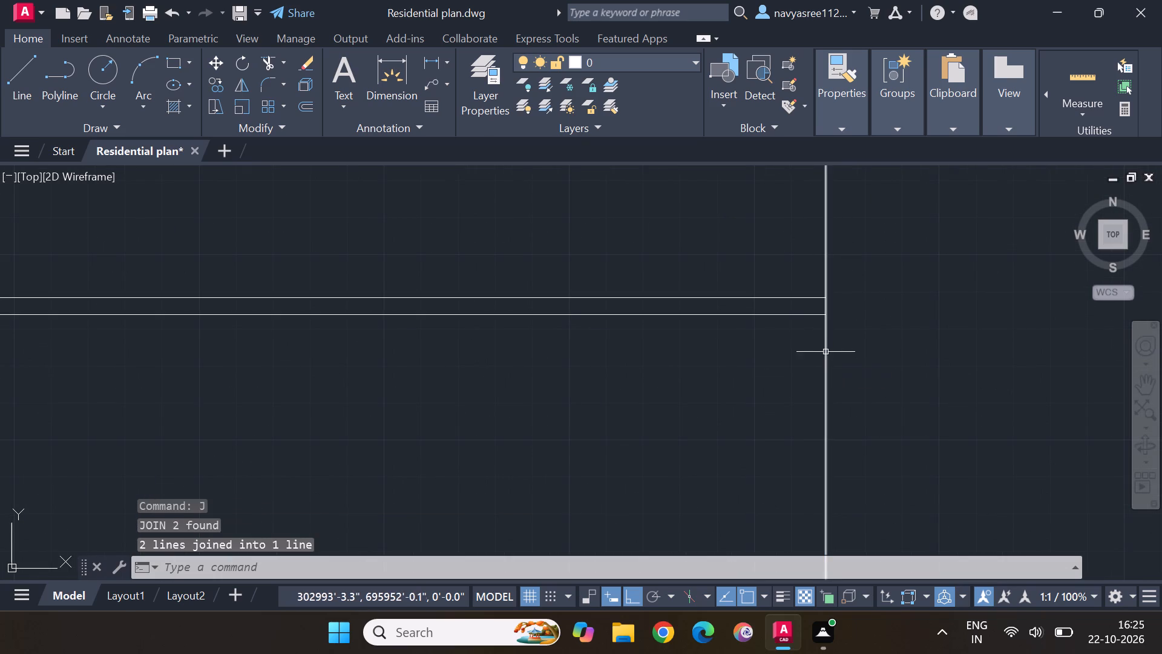
scroll(781, 373, down, 2)
middle_drag(759, 436, 839, 357)
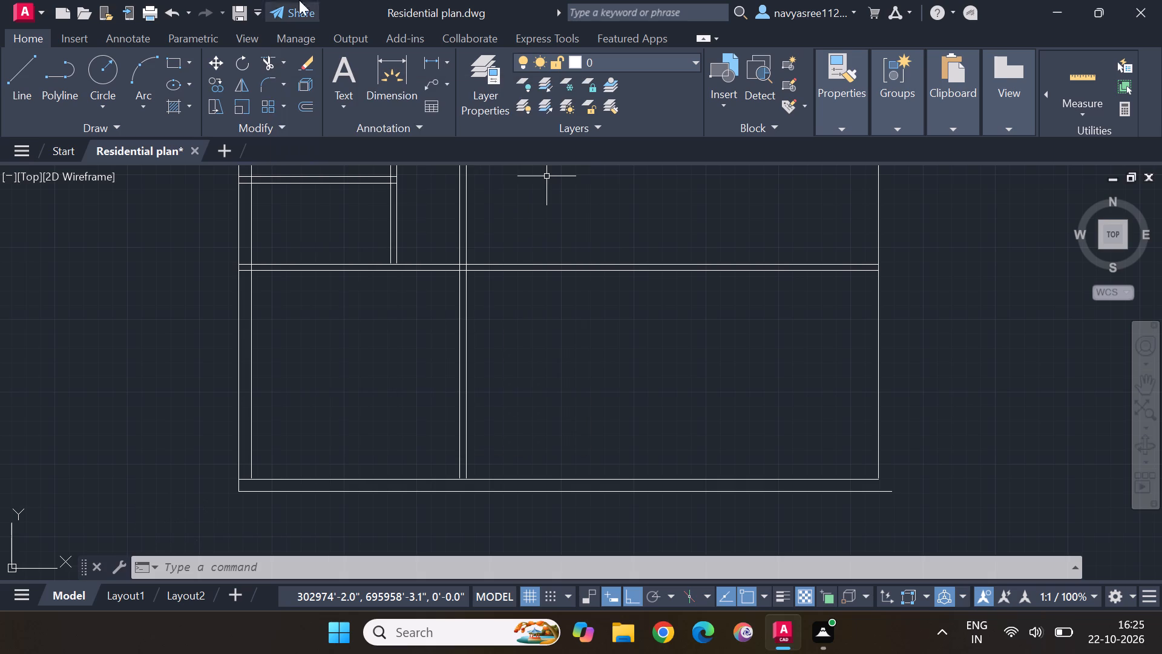
Offset the right exterior wall line 5' inward, and offset the new line 4.5" further inward as the partition's second face.
click(307, 105)
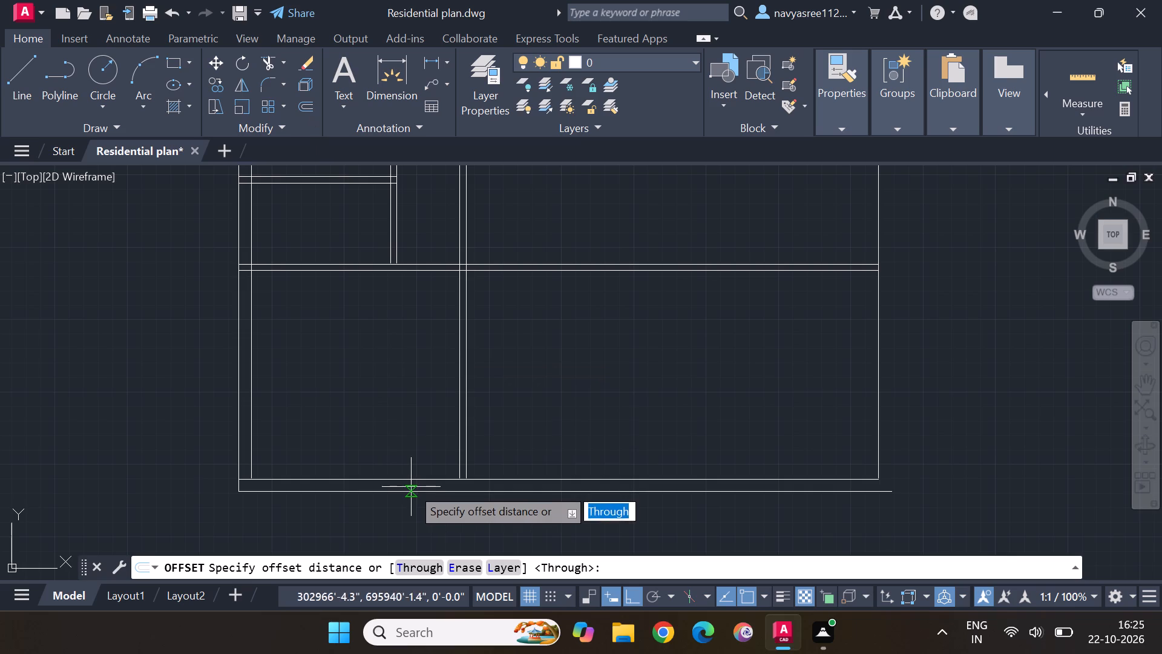
key(Return)
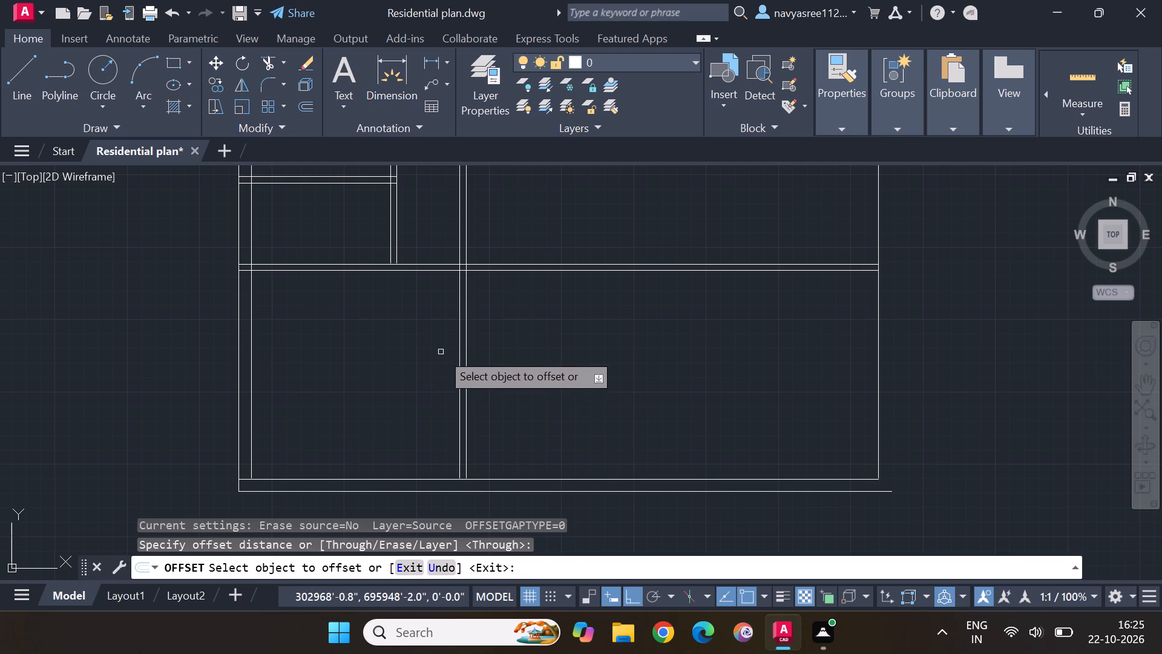
click(878, 371)
key(5)
key(apostrophe)
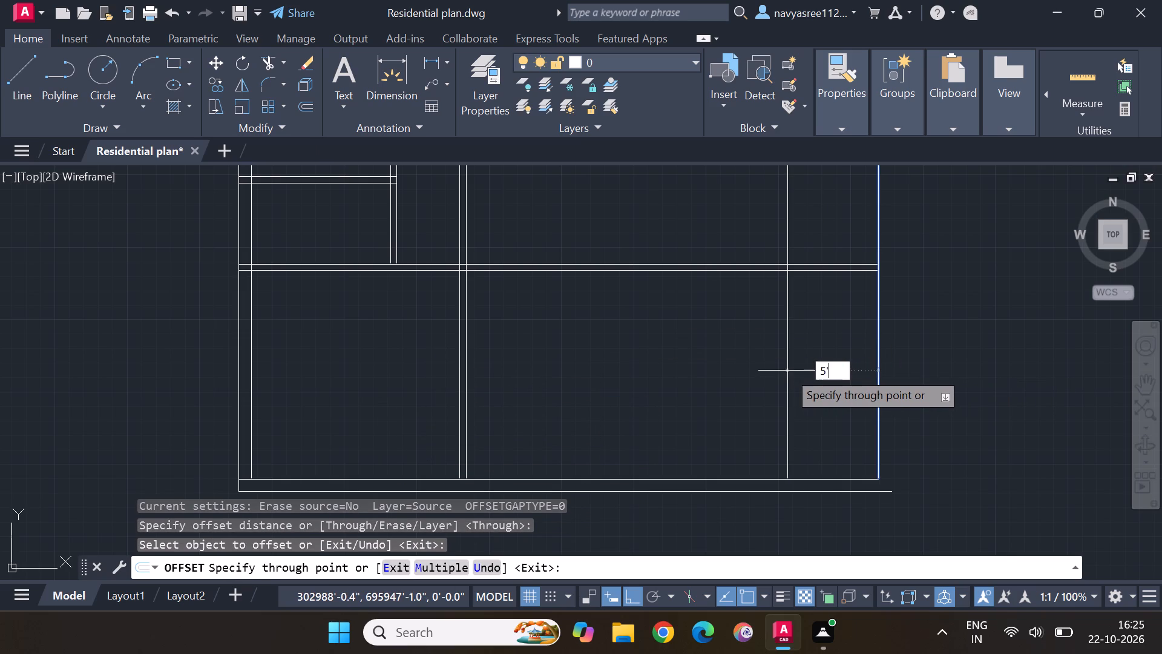
key(Return)
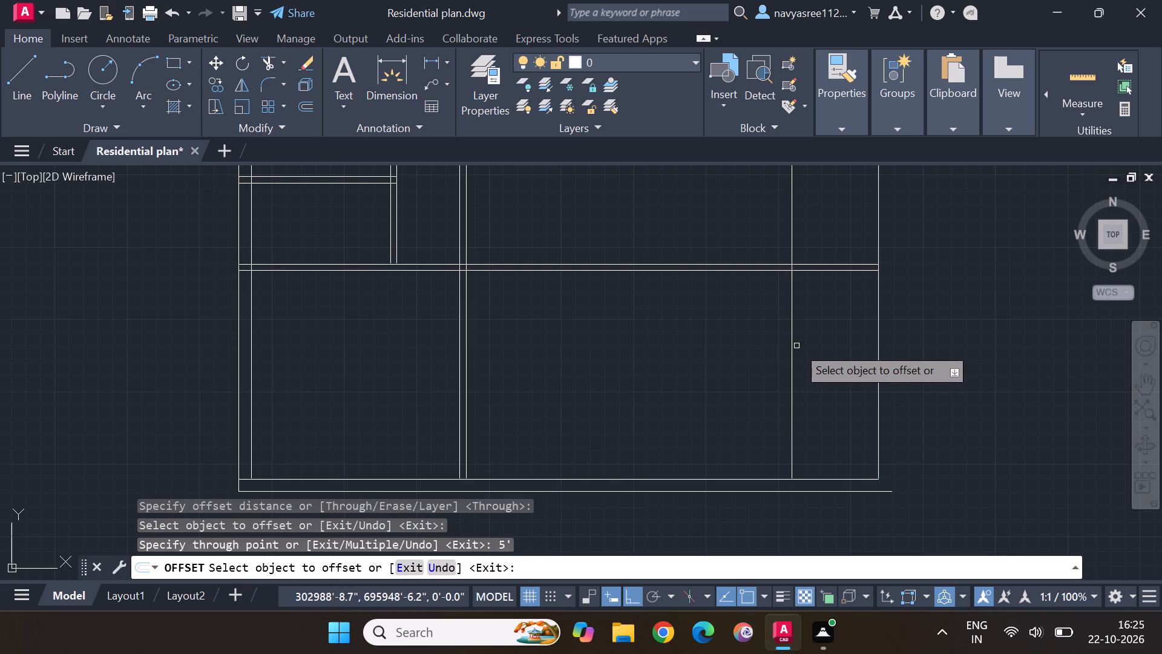
click(790, 348)
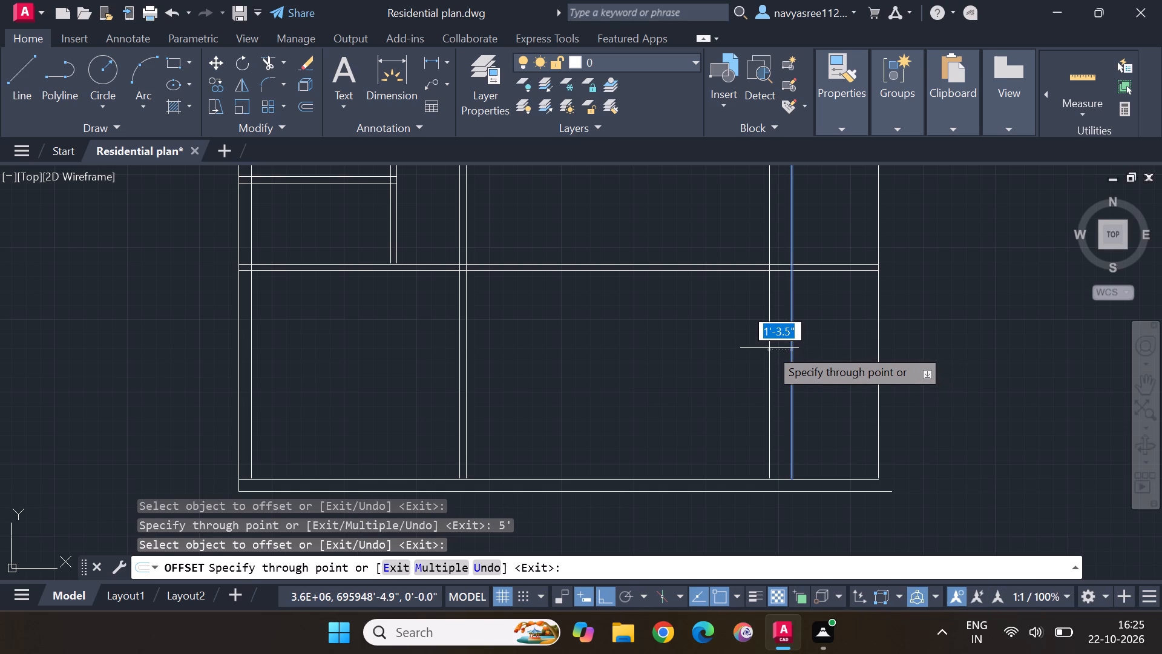
key(4)
key(period)
text(5")
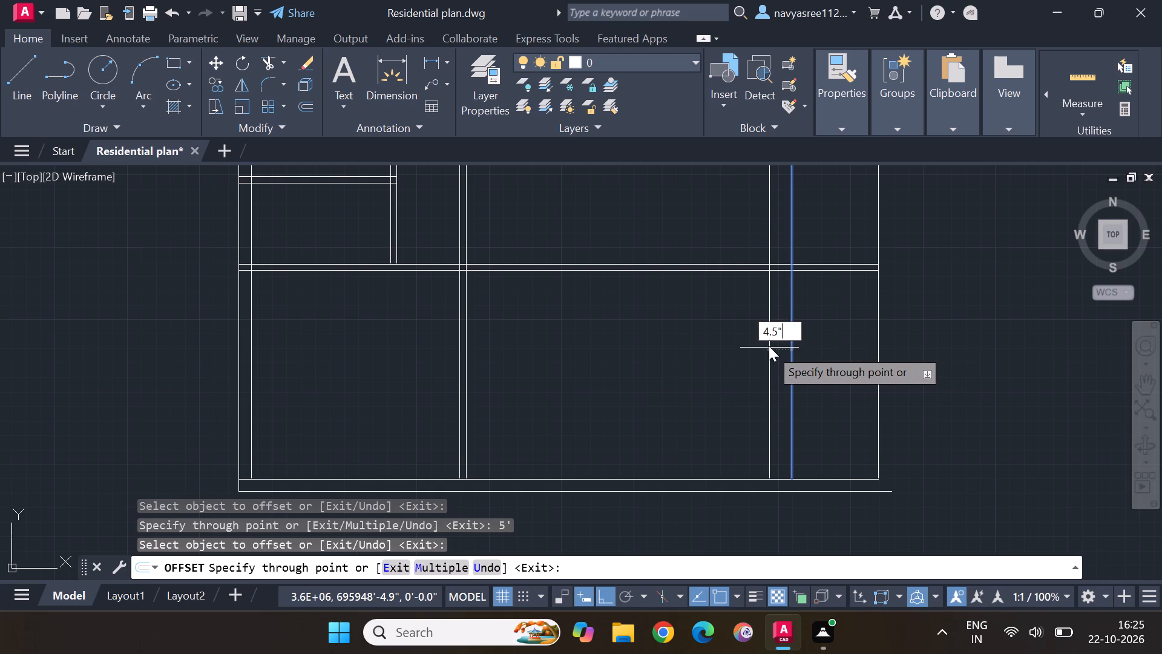
key(Return)
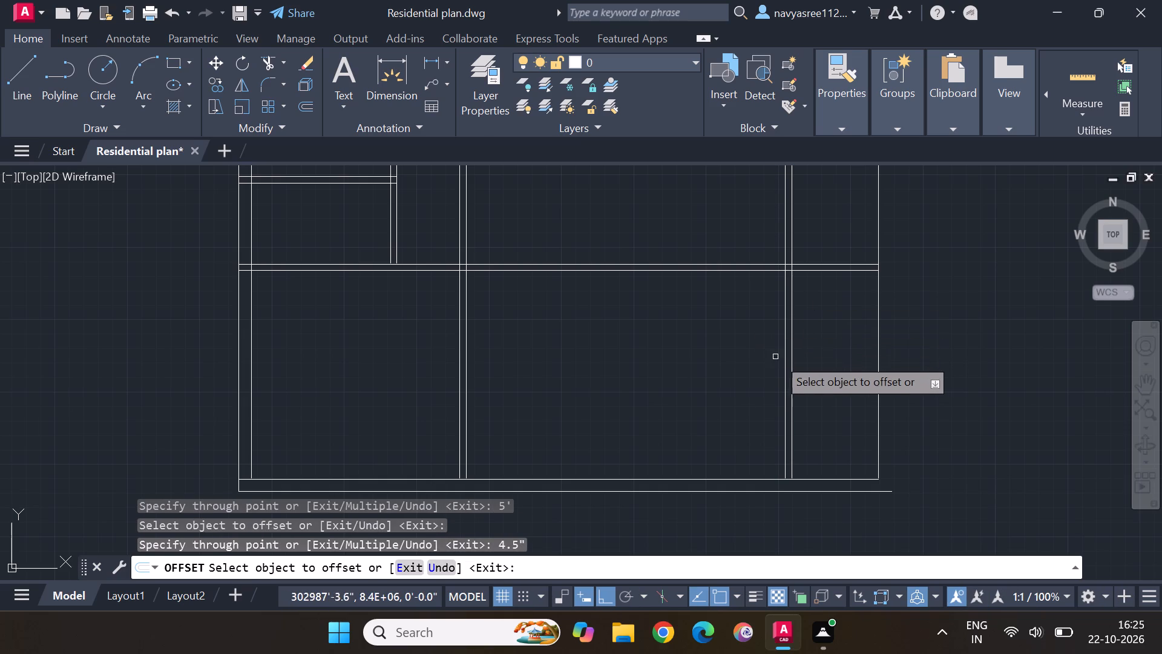
Offset the new partition's inner face 8' to the left, and offset that line another 4.5" left to form a second partition.
click(784, 354)
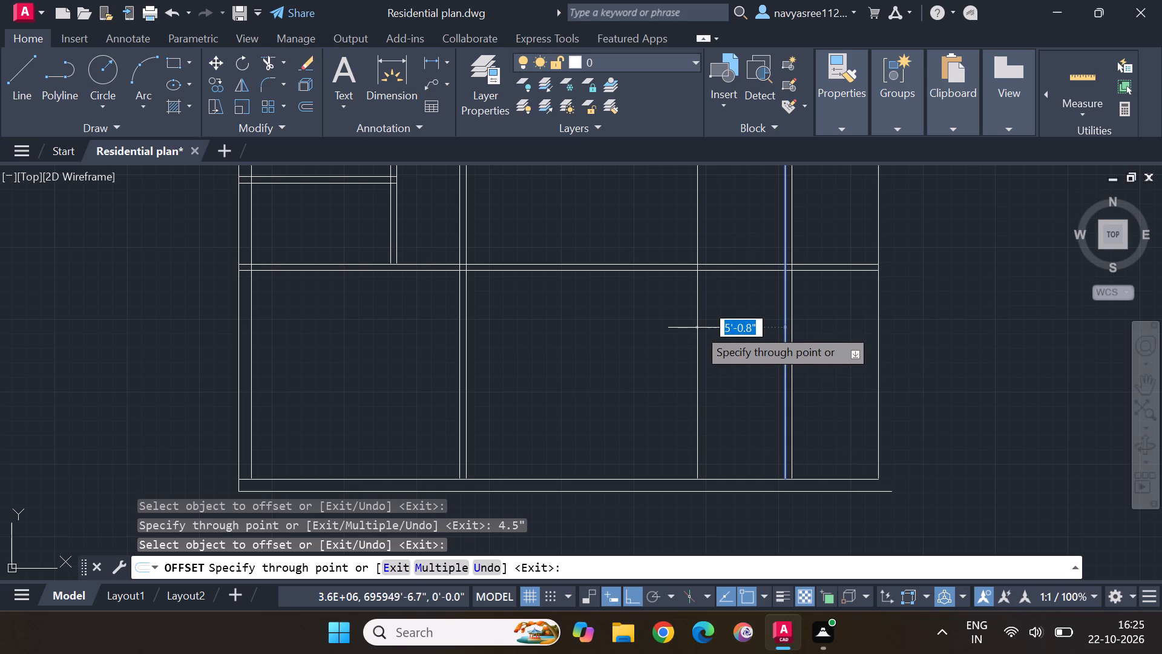
key(8)
key(apostrophe)
key(Return)
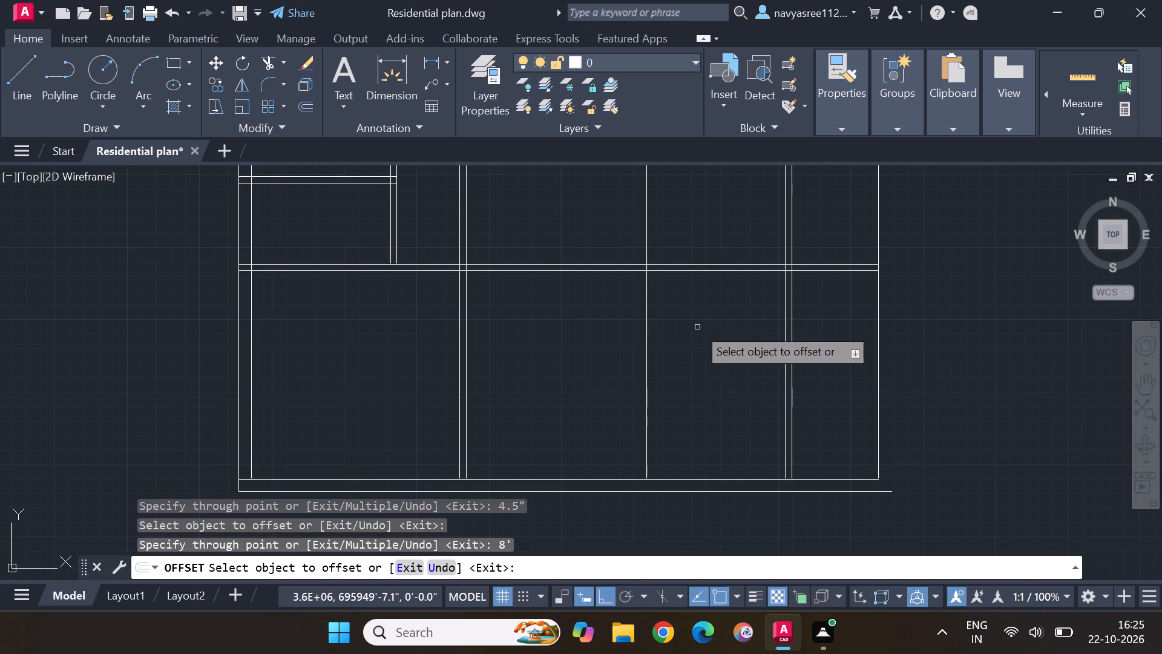
click(646, 355)
key(4)
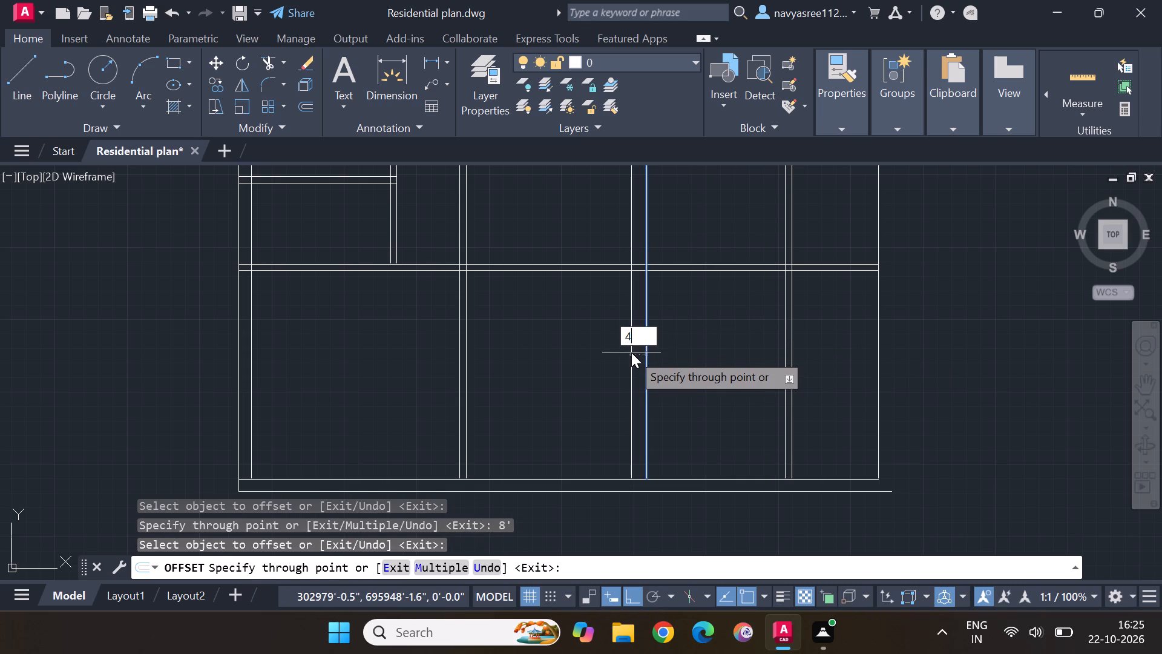
text(.5")
key(Return)
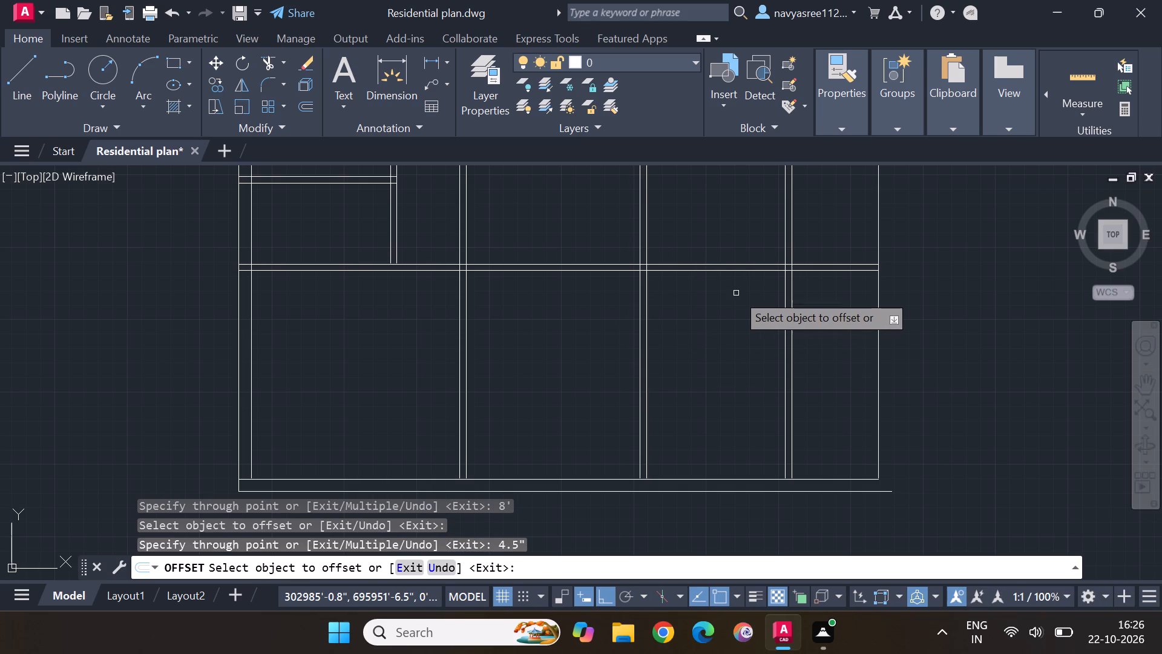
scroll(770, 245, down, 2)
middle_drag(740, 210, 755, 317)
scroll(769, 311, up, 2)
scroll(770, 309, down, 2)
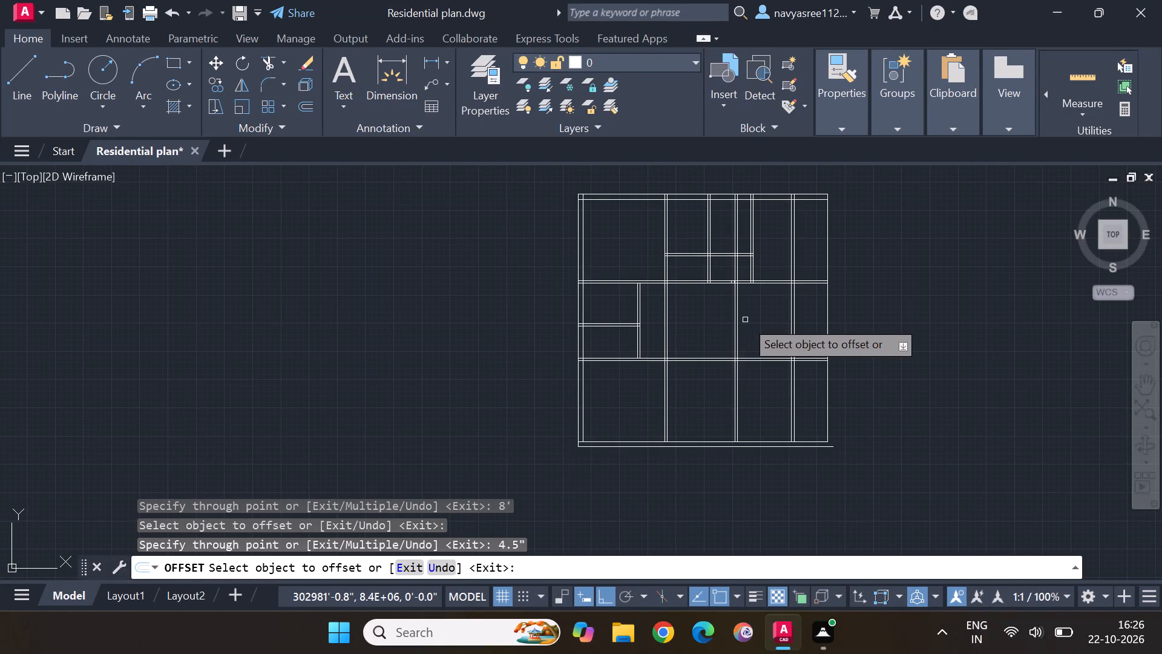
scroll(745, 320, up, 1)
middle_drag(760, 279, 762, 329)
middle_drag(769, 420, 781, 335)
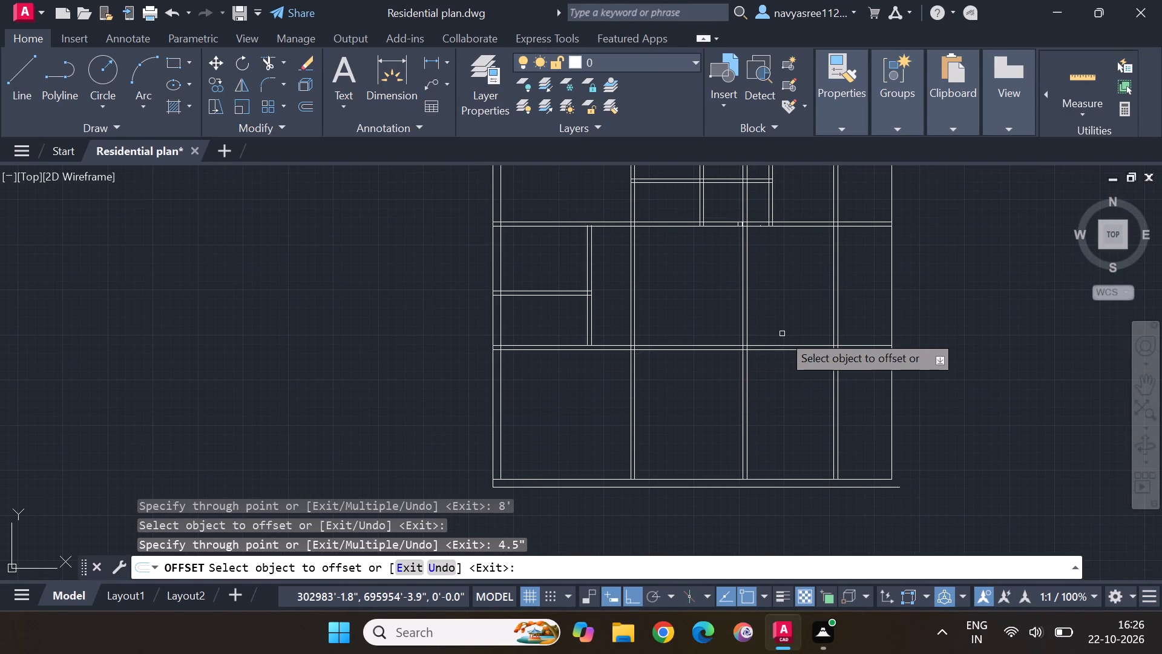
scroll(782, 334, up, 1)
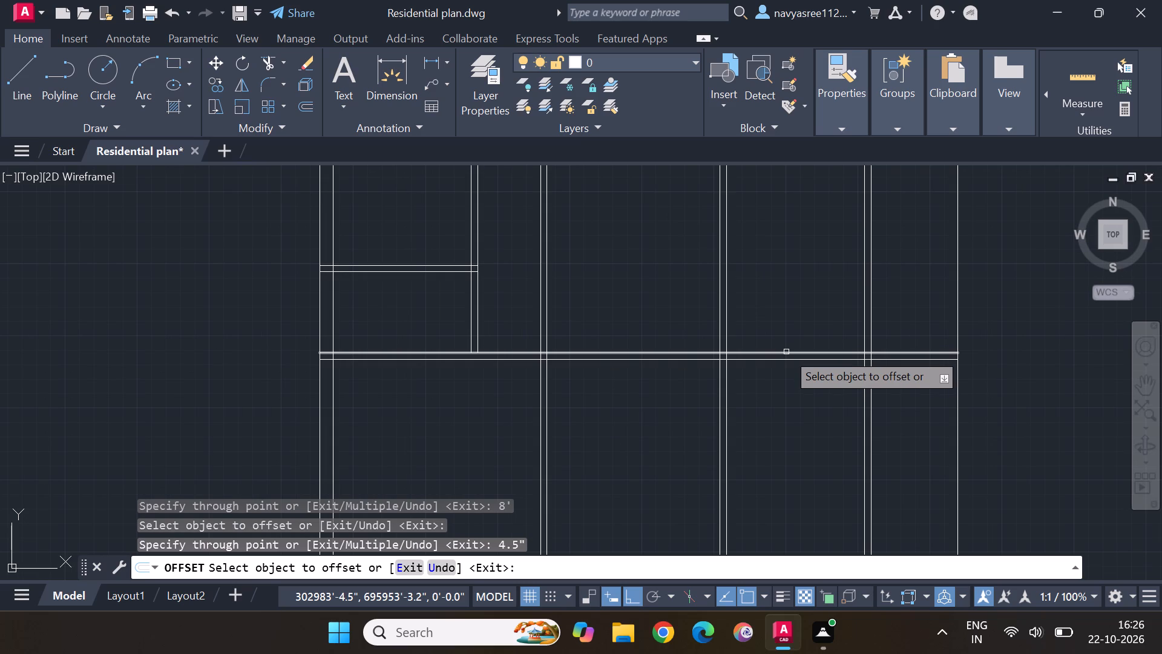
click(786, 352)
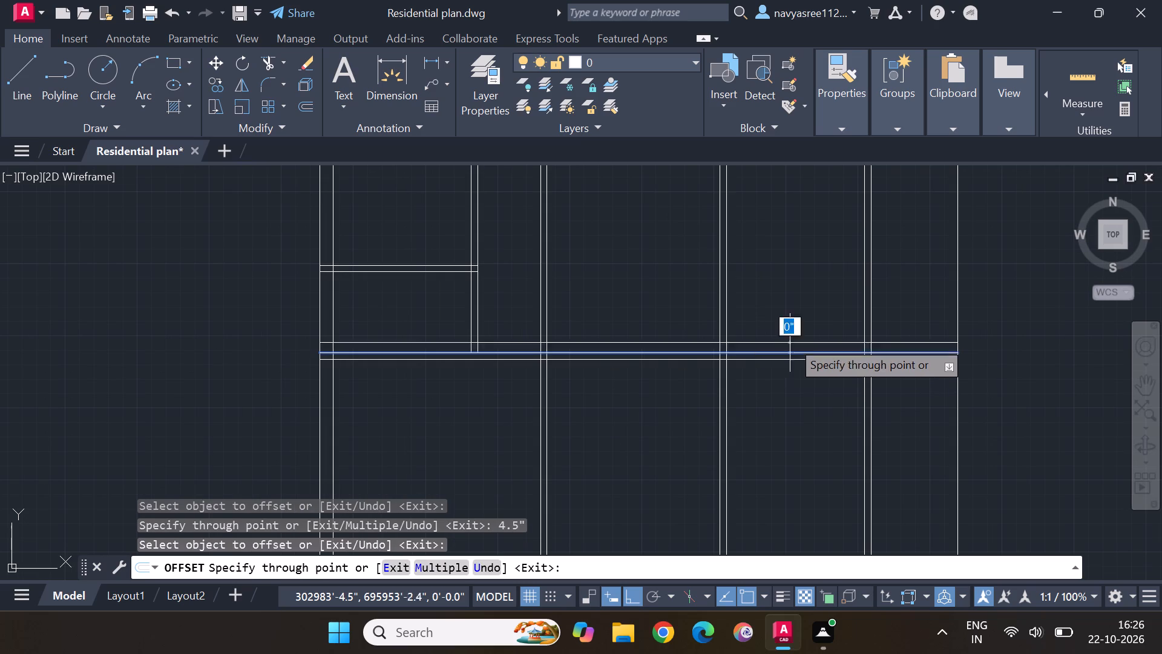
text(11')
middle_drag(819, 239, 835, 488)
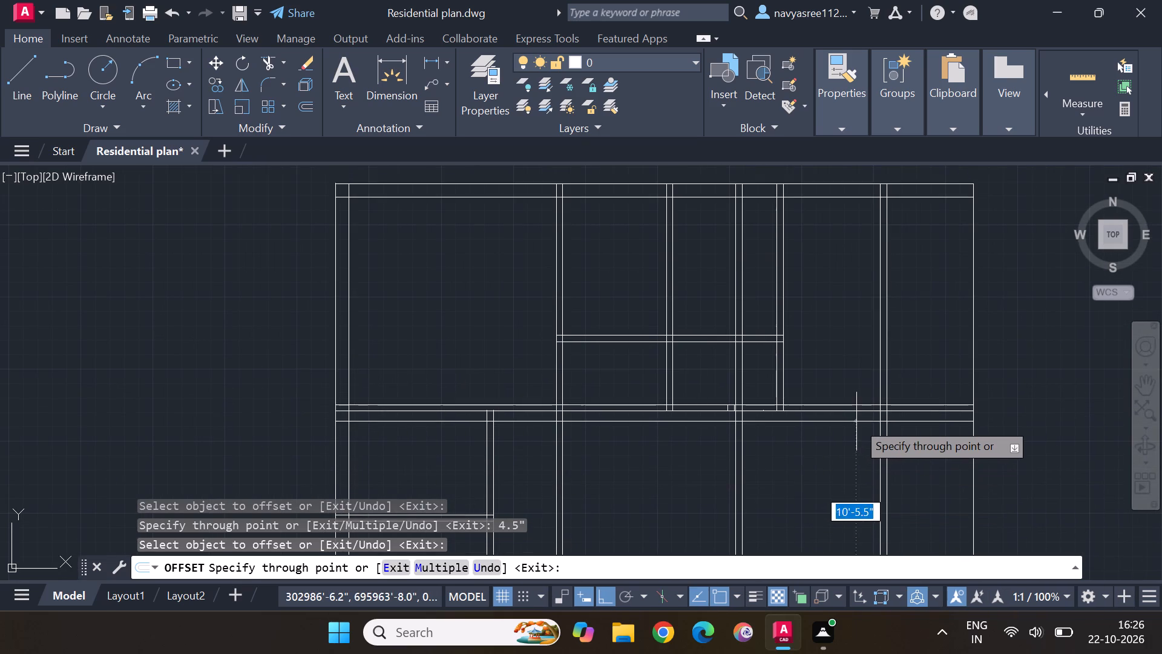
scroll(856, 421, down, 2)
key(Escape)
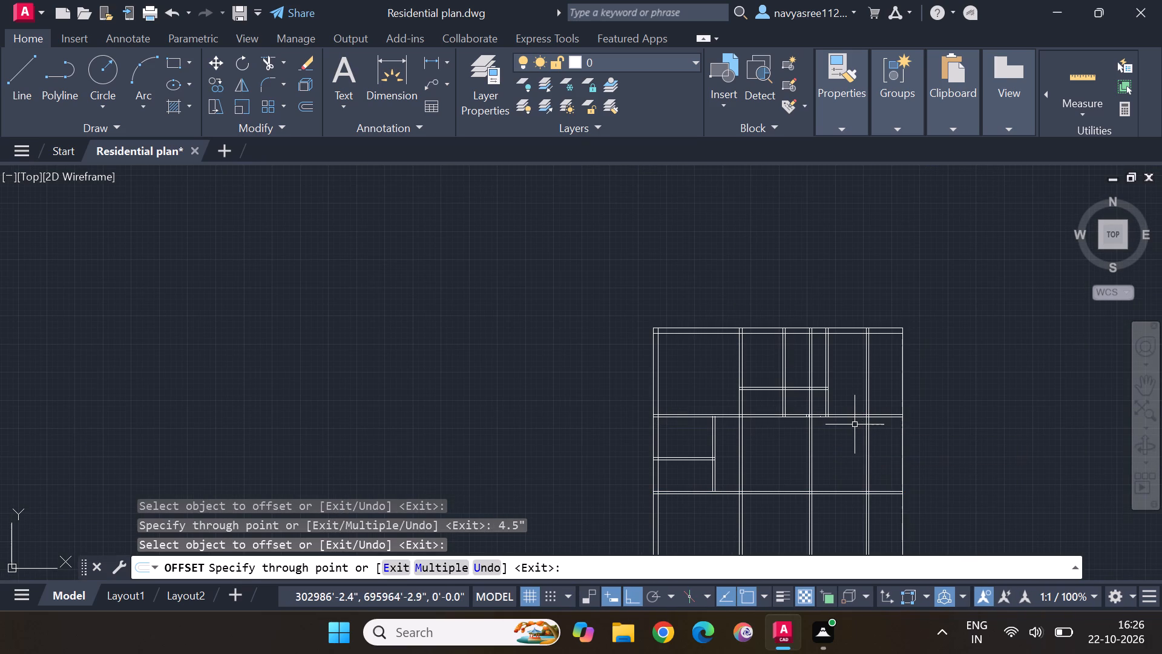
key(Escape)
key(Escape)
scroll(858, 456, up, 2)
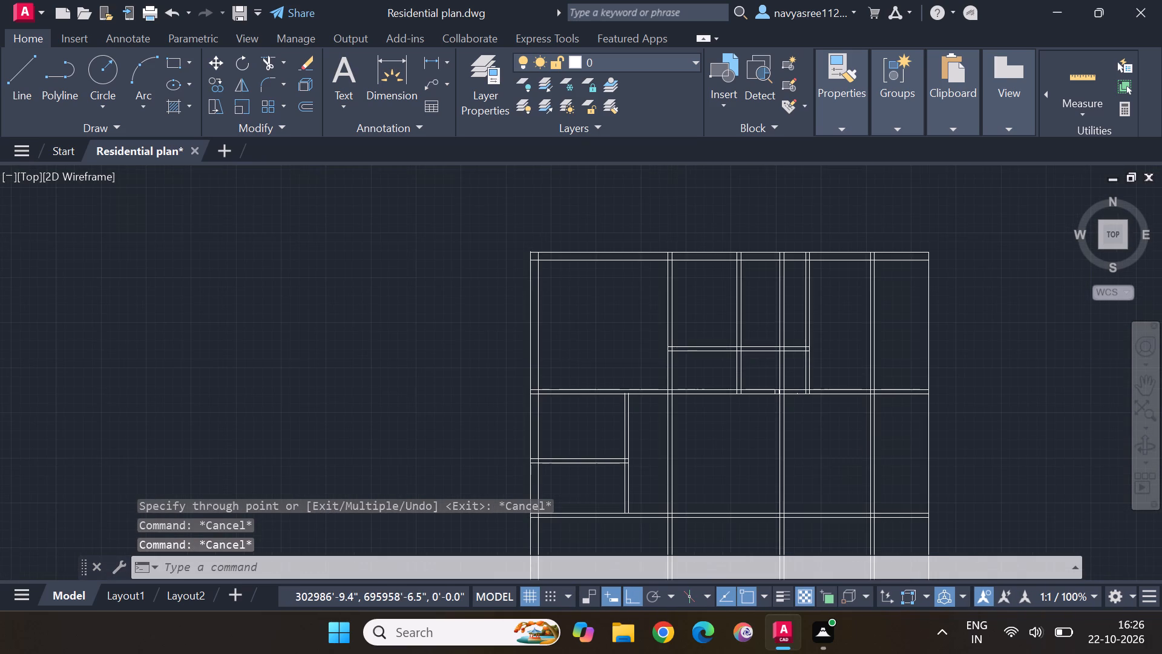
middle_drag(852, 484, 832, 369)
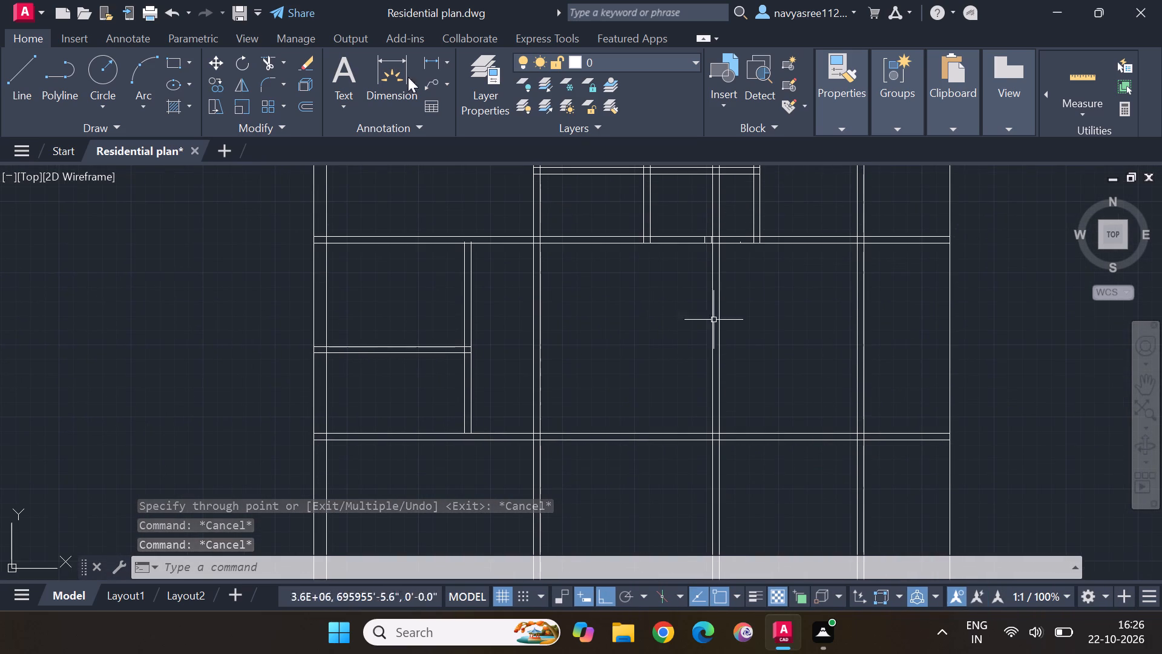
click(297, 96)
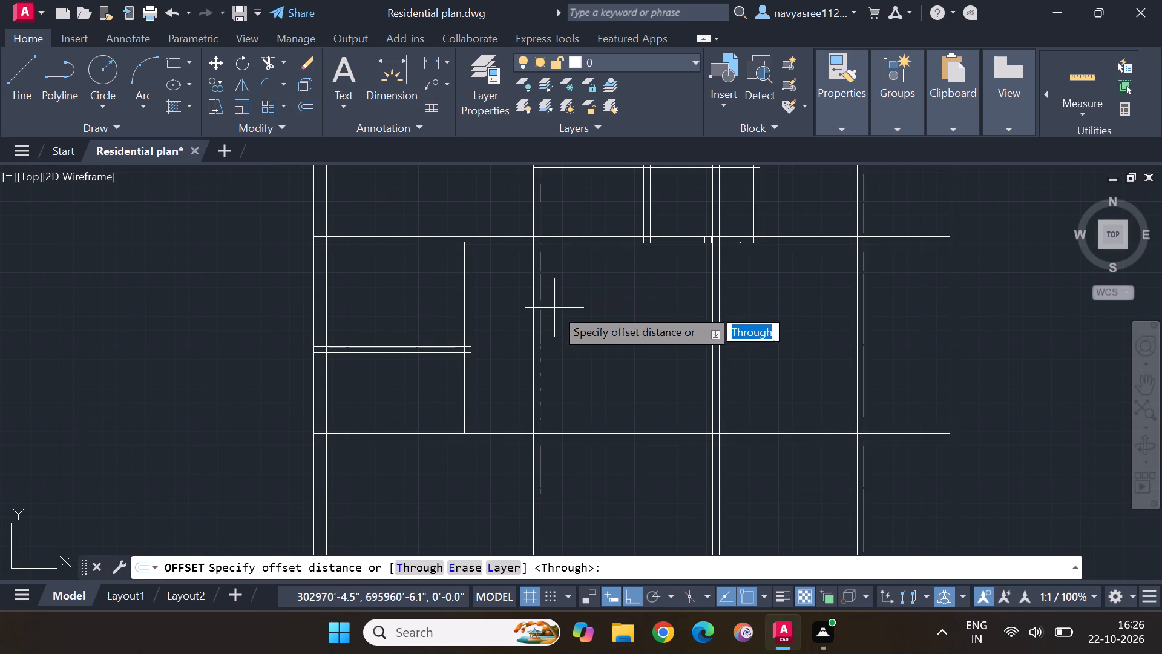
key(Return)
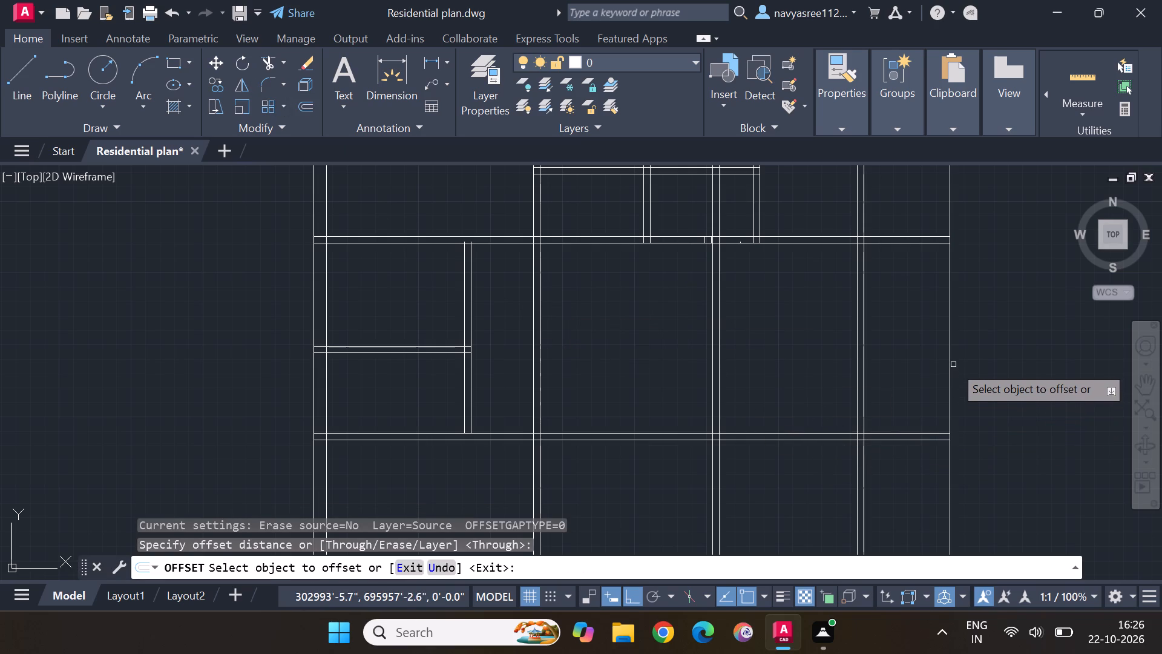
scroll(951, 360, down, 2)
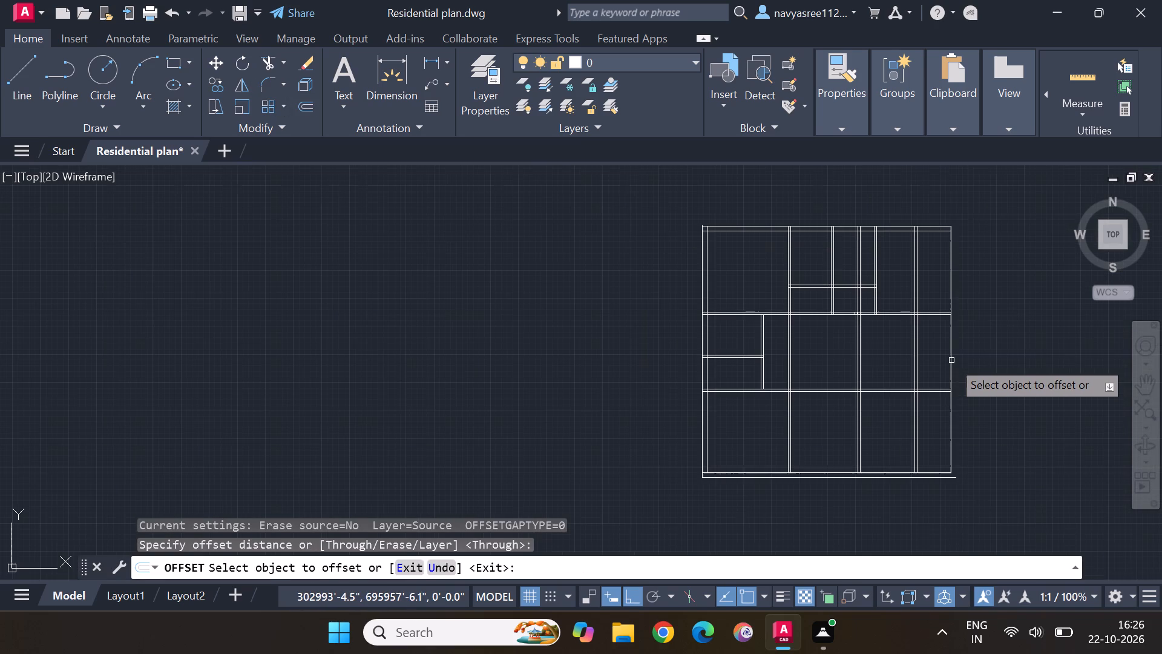
Trim both lines of the partition nearest the right exterior wall out of the top-row and middle-row rooms.
click(264, 52)
drag(928, 259, 915, 281)
click(266, 61)
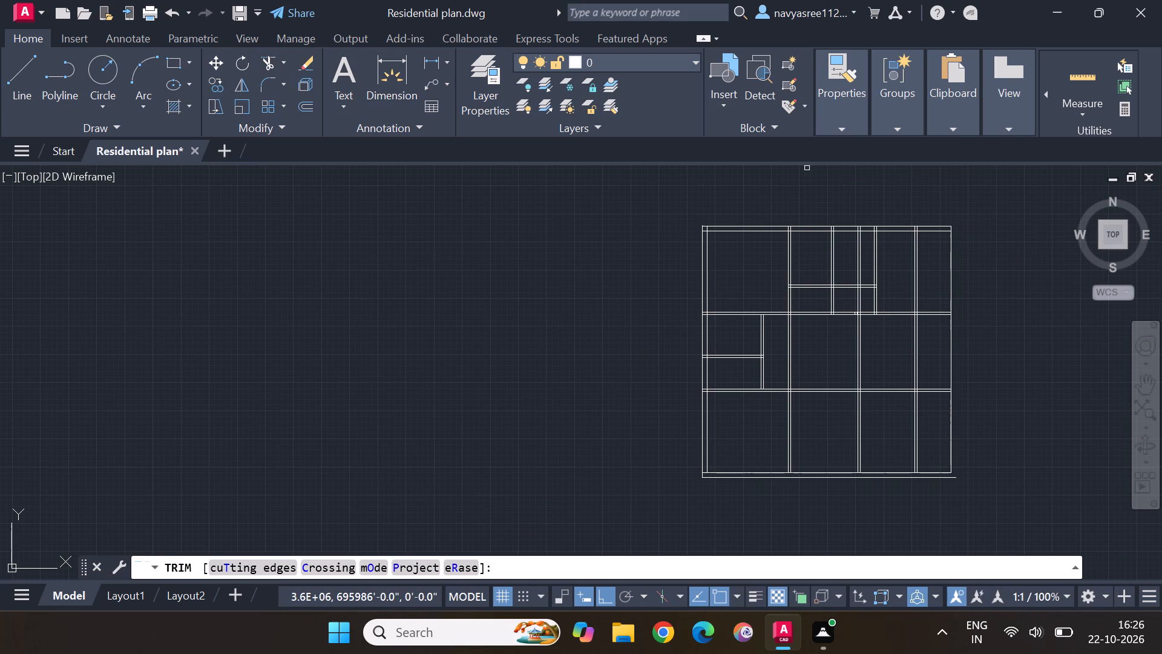
drag(929, 268, 908, 277)
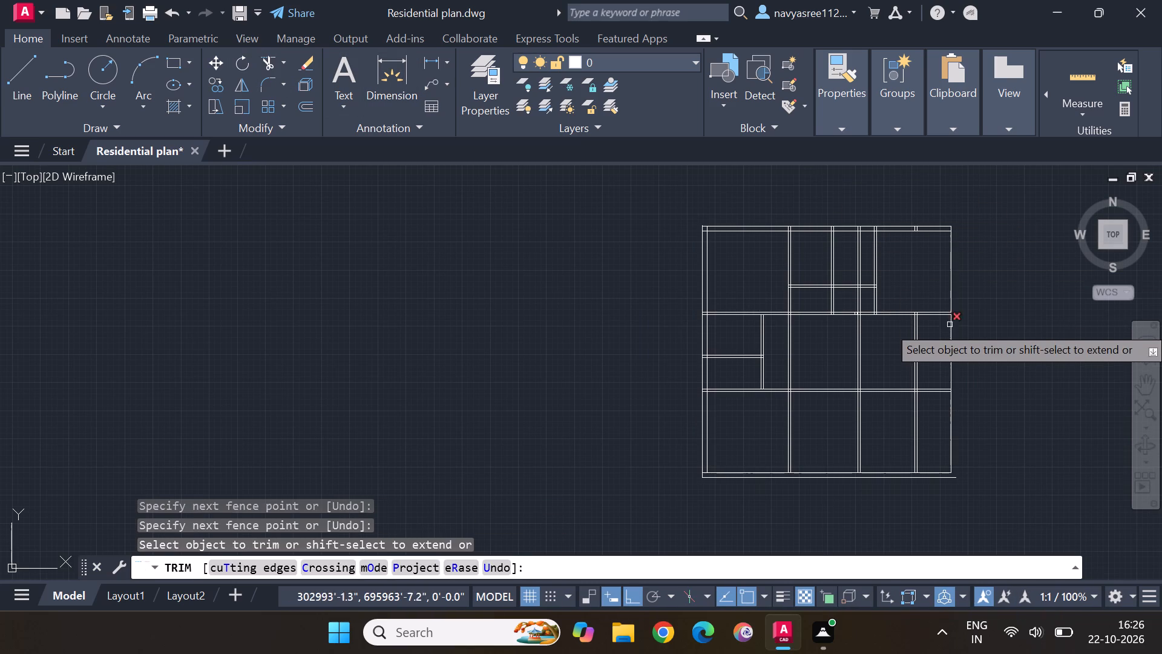
drag(927, 347, 875, 352)
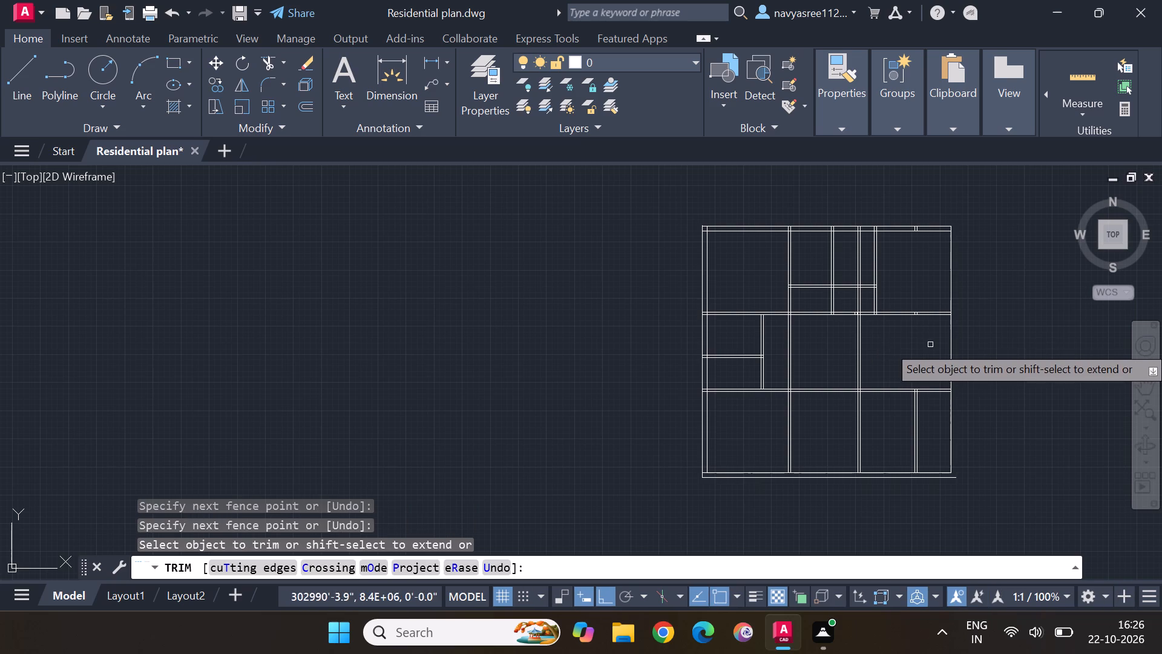
Trim the second partition's two lines out of the top row, above and below the short horizontal partition.
click(860, 259)
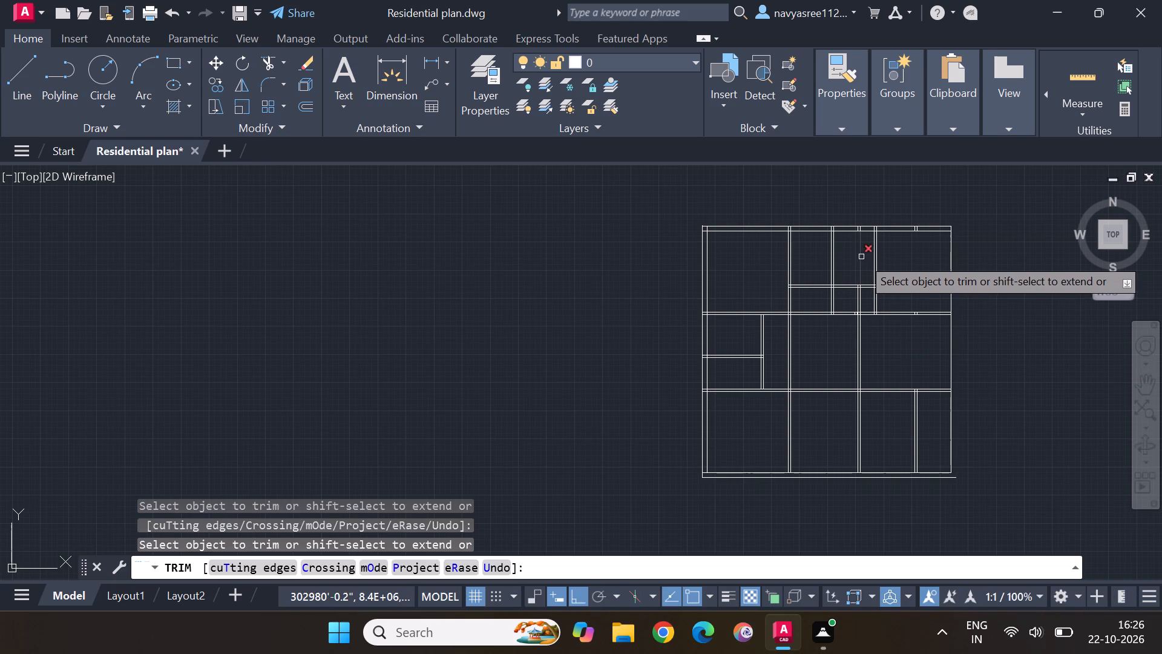
click(861, 257)
scroll(865, 306, up, 1)
scroll(865, 306, down, 1)
scroll(865, 306, up, 3)
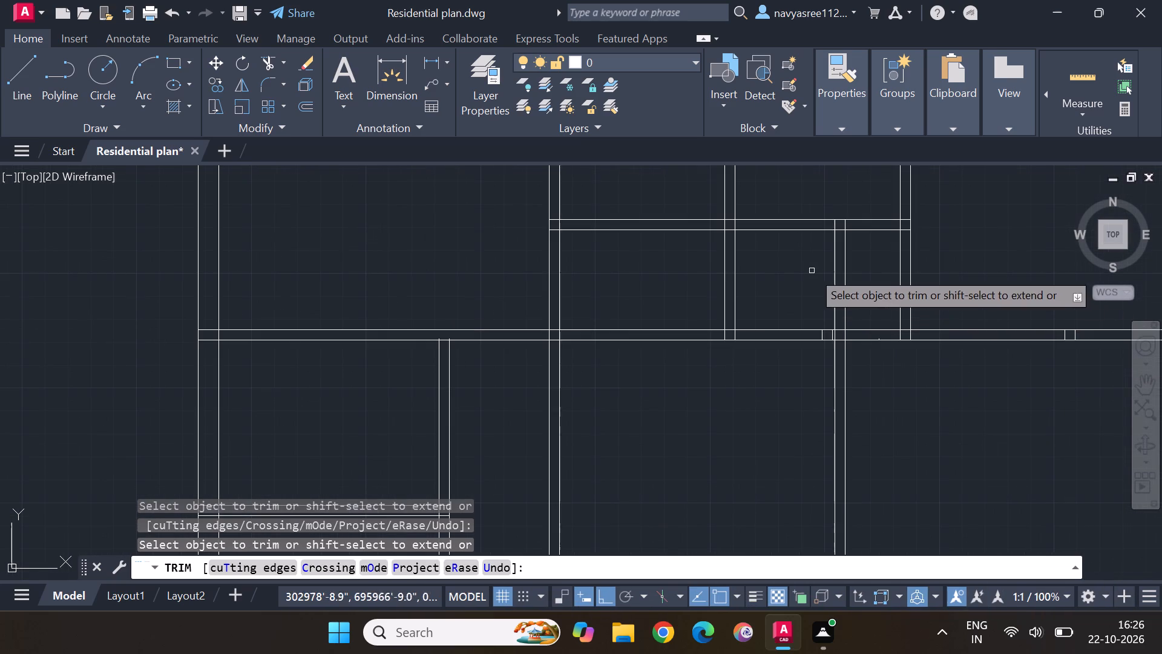
drag(812, 271, 862, 284)
scroll(867, 279, down, 3)
scroll(887, 268, up, 1)
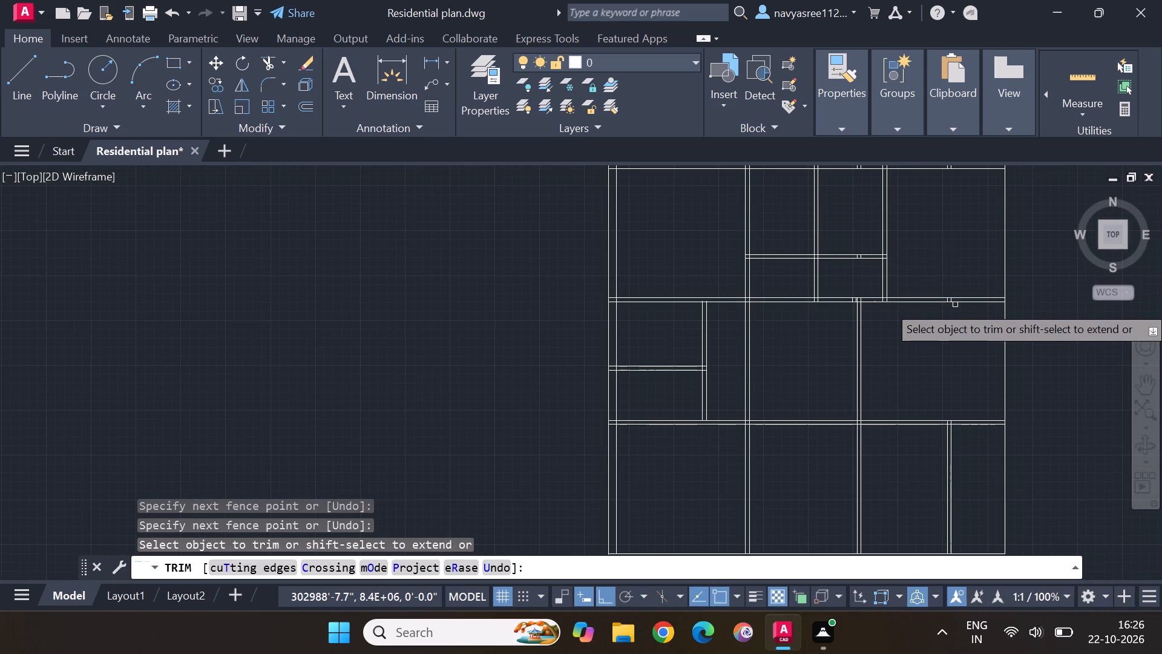
scroll(955, 305, down, 1)
key(Escape)
key(Escape)
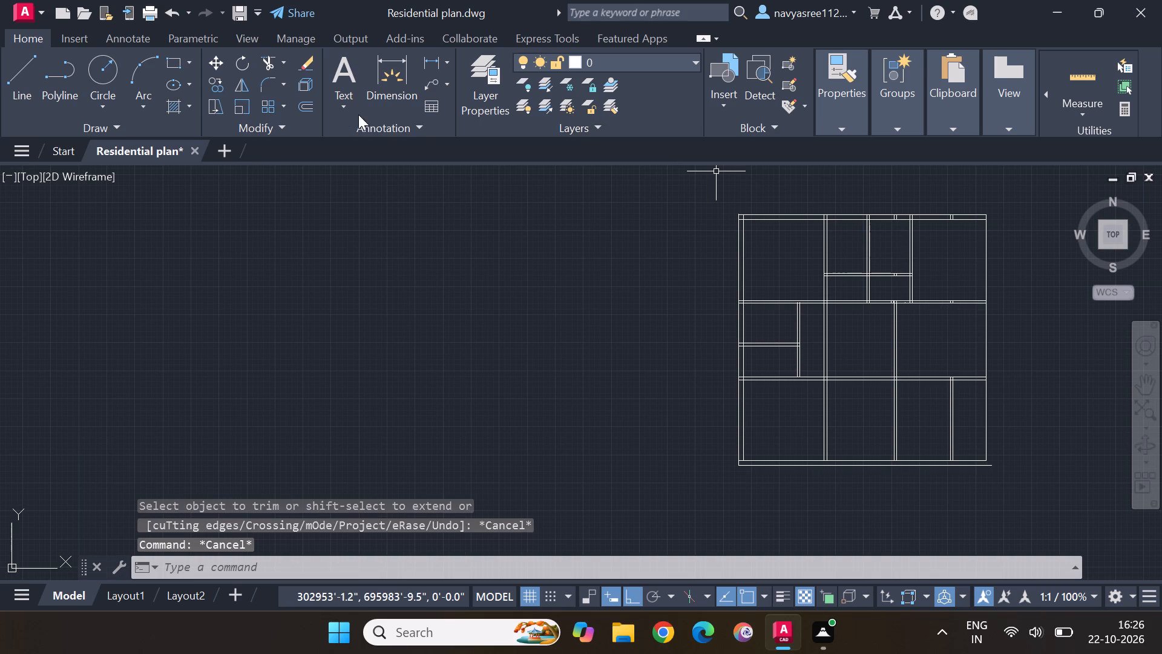
Offset the right exterior wall line 13'10" inward to mark a new partition line.
click(306, 106)
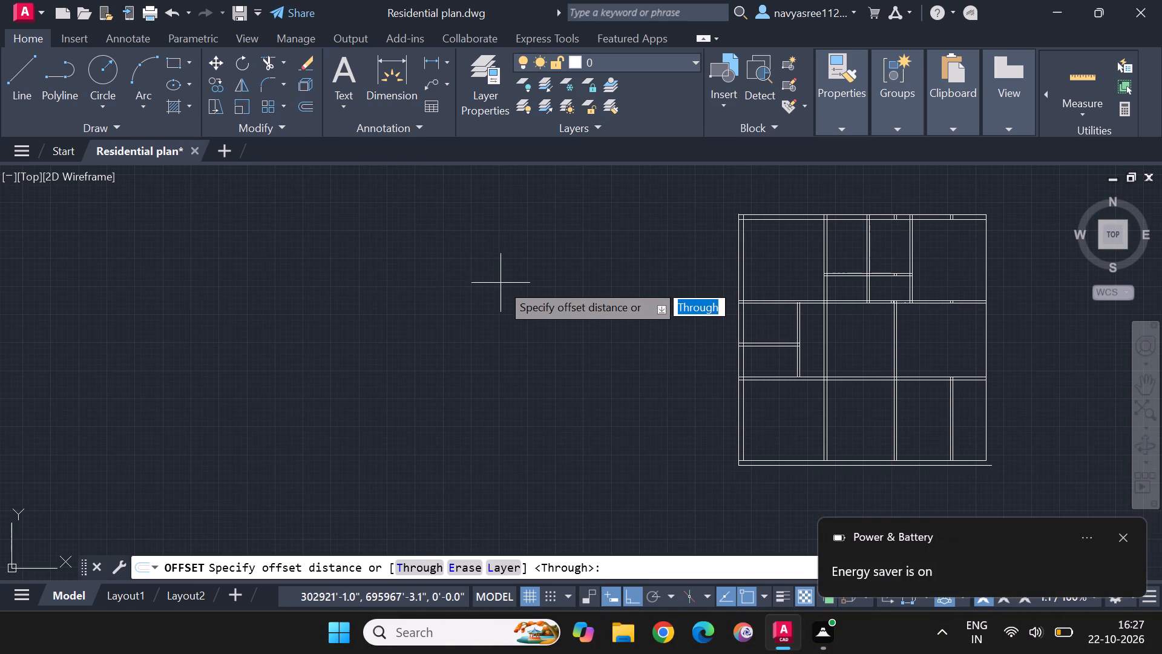
key(Return)
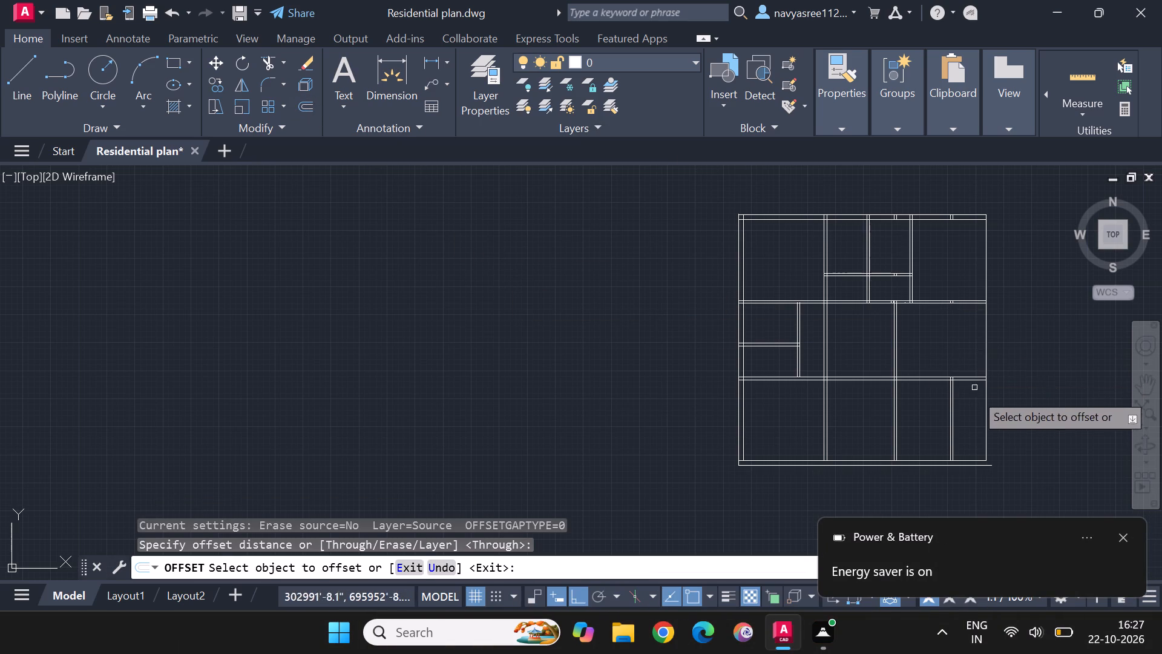
scroll(977, 320, up, 3)
scroll(1014, 369, down, 1)
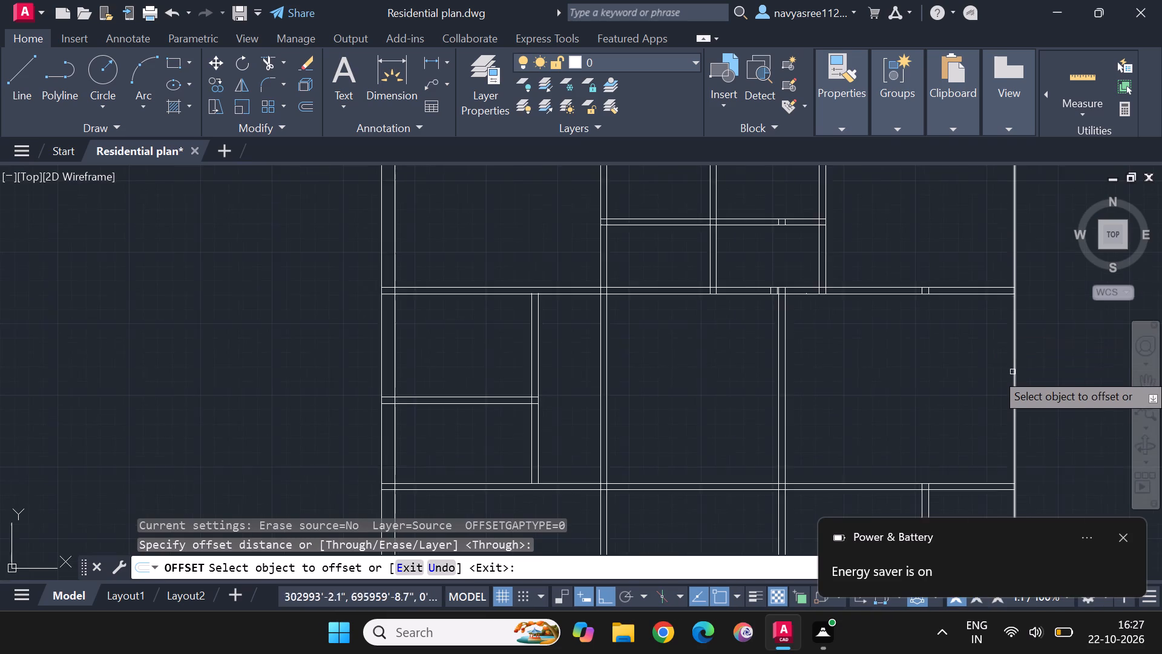
scroll(1013, 372, down, 1)
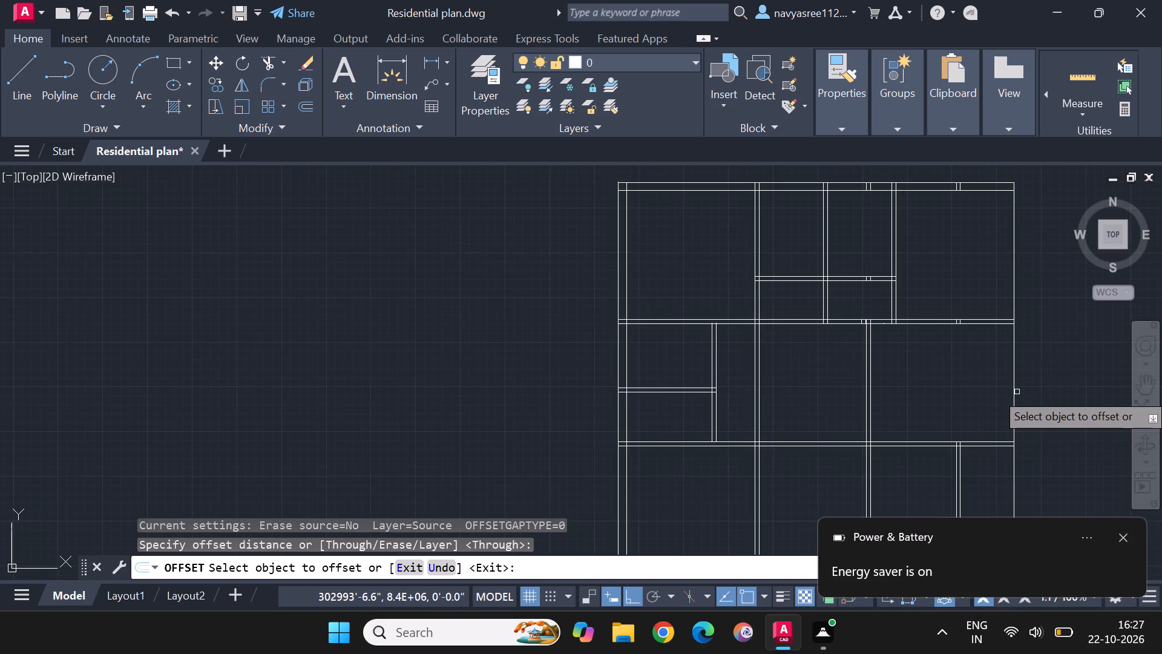
click(1016, 387)
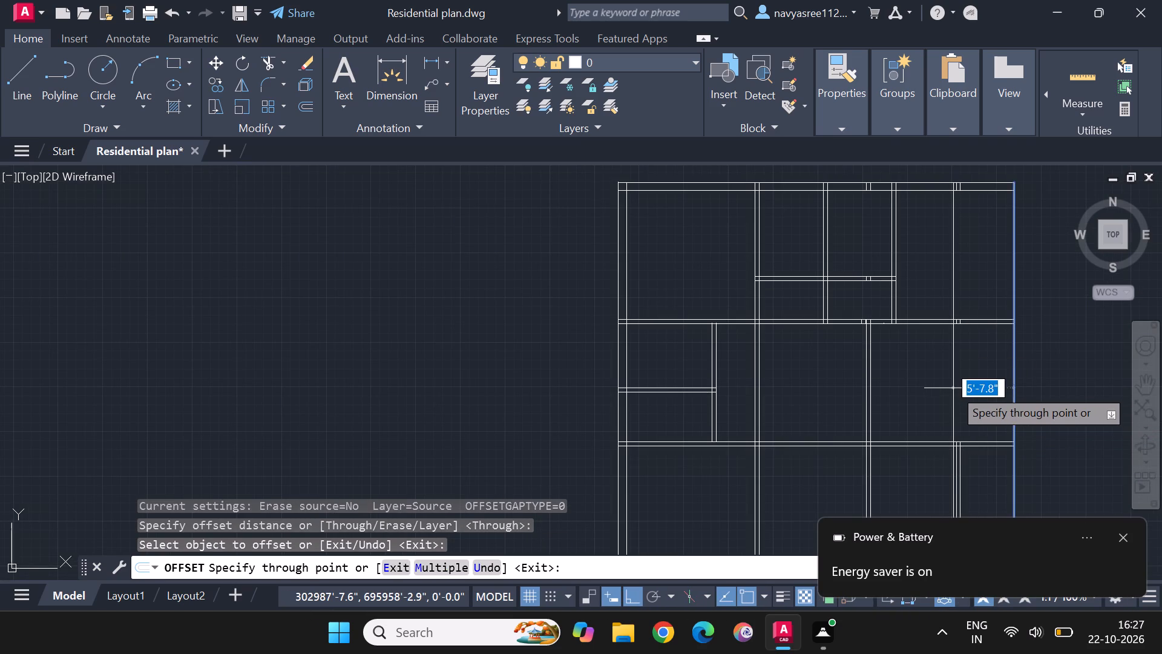
text(13')
text(10")
key(Return)
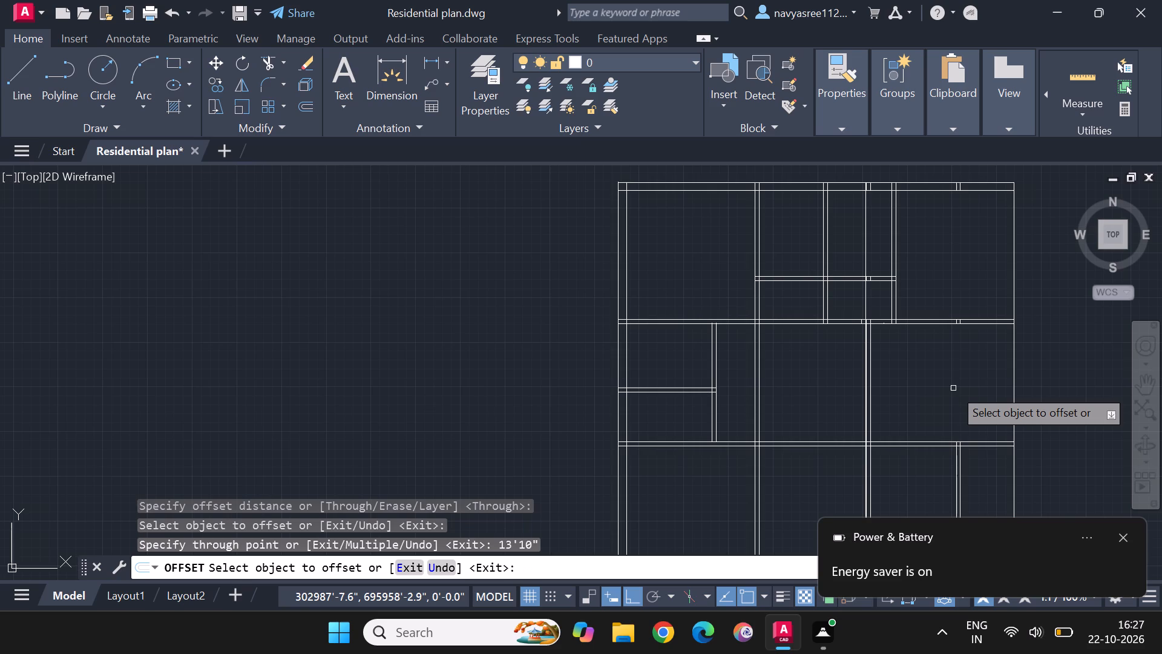
Trim away the old double-line partition beside the new line below the top row, including its leftover stubs at the horizontal wall.
scroll(877, 366, up, 3)
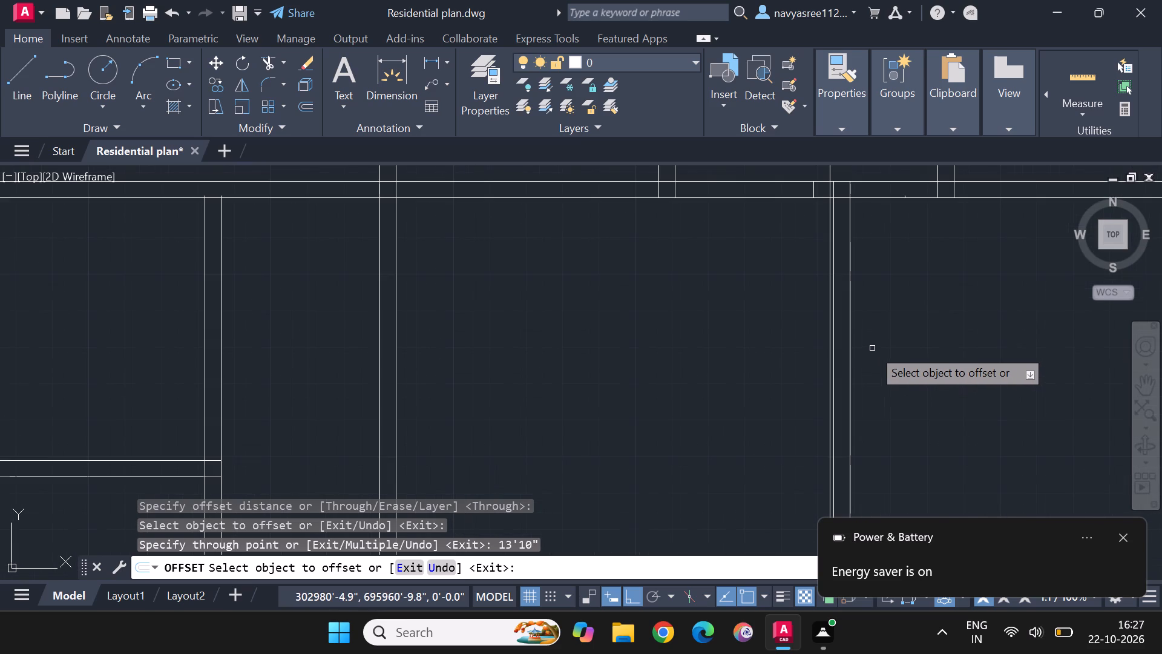
scroll(881, 245, down, 1)
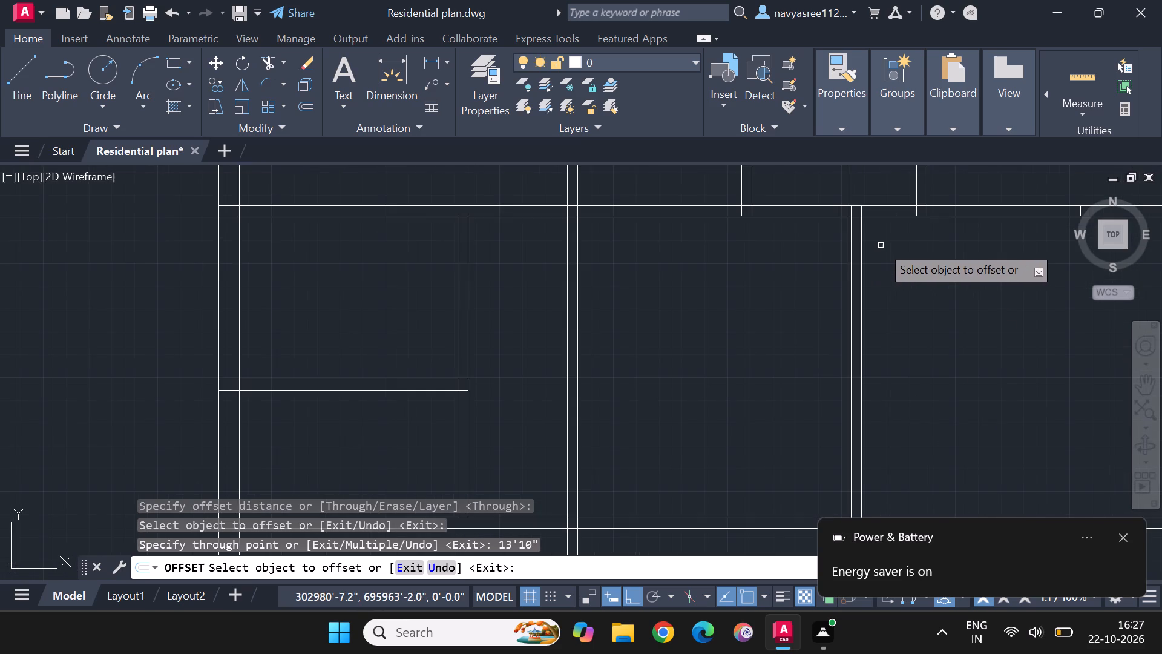
scroll(860, 256, up, 1)
middle_drag(864, 243, 890, 340)
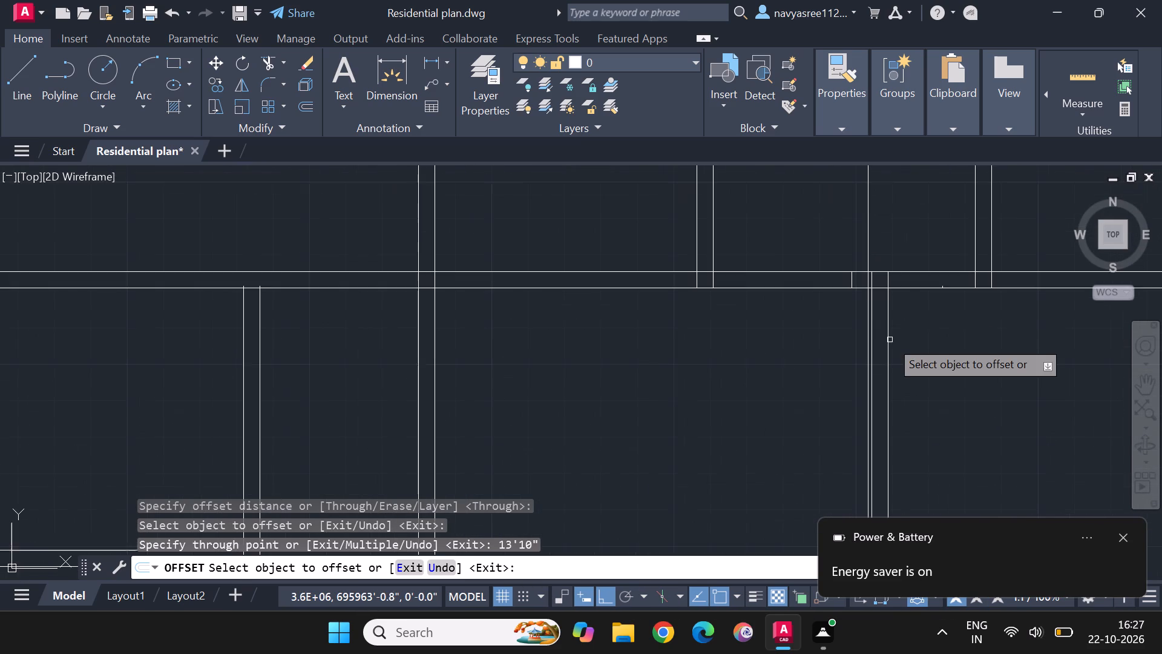
scroll(878, 312, up, 2)
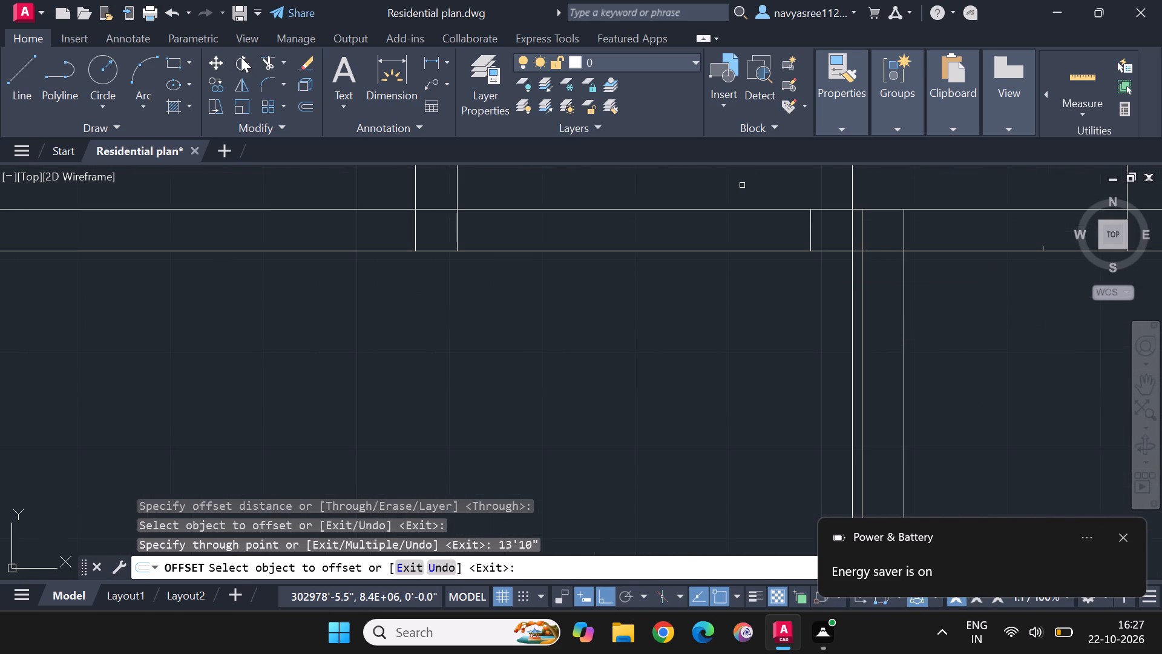
click(266, 53)
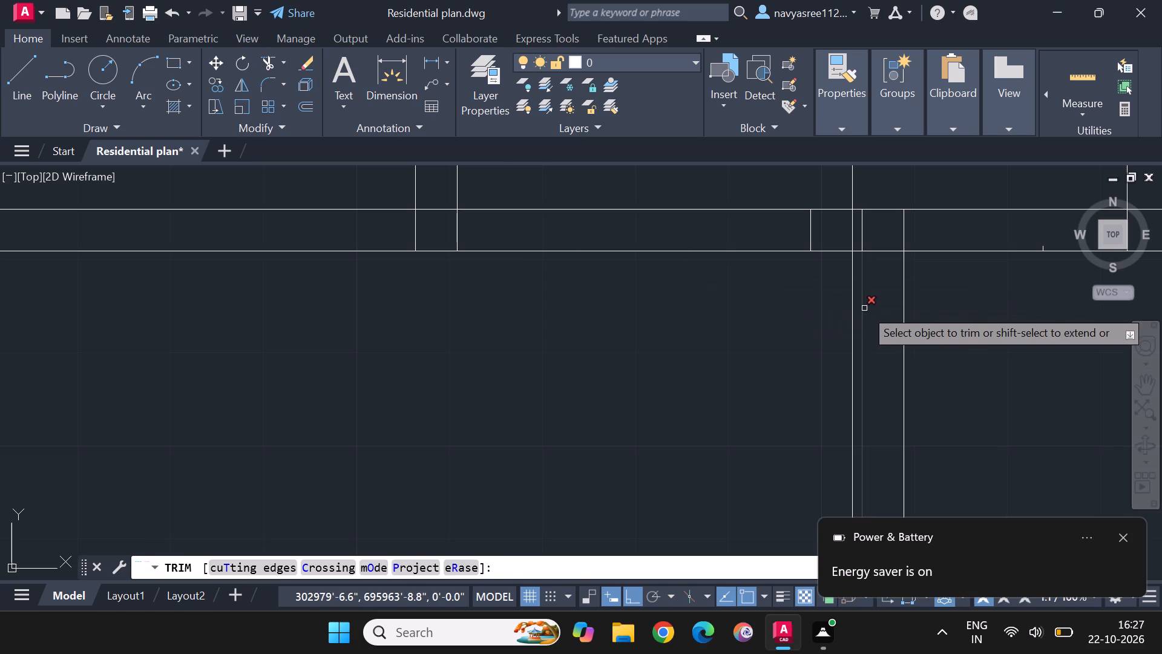
click(864, 308)
click(904, 308)
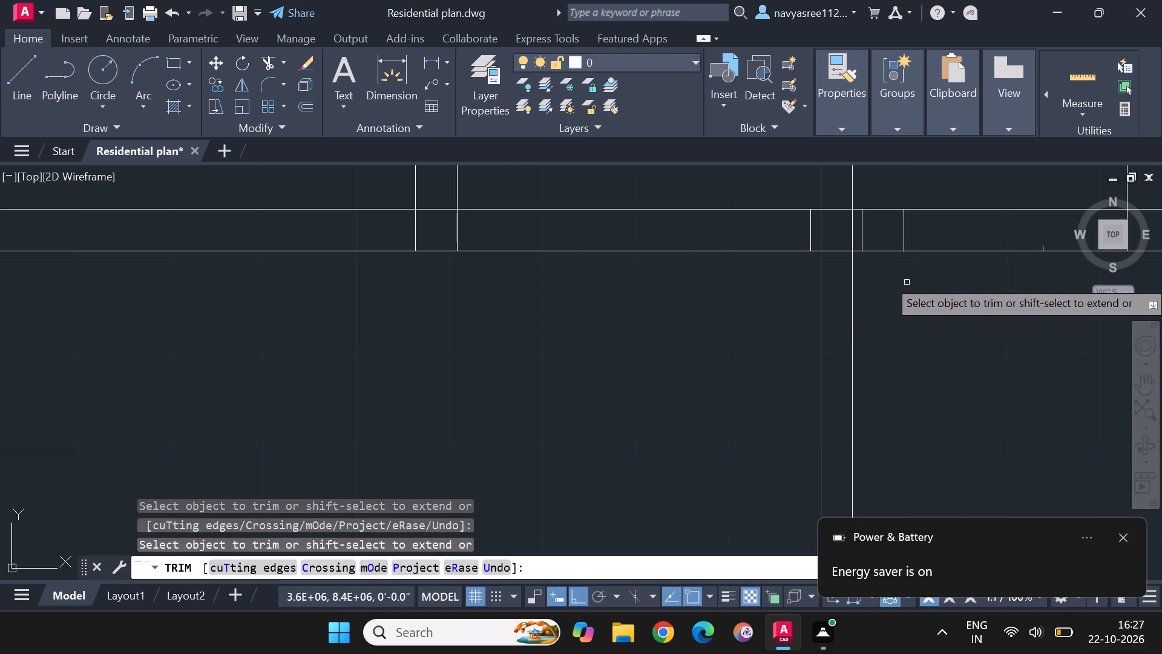
click(907, 243)
click(904, 233)
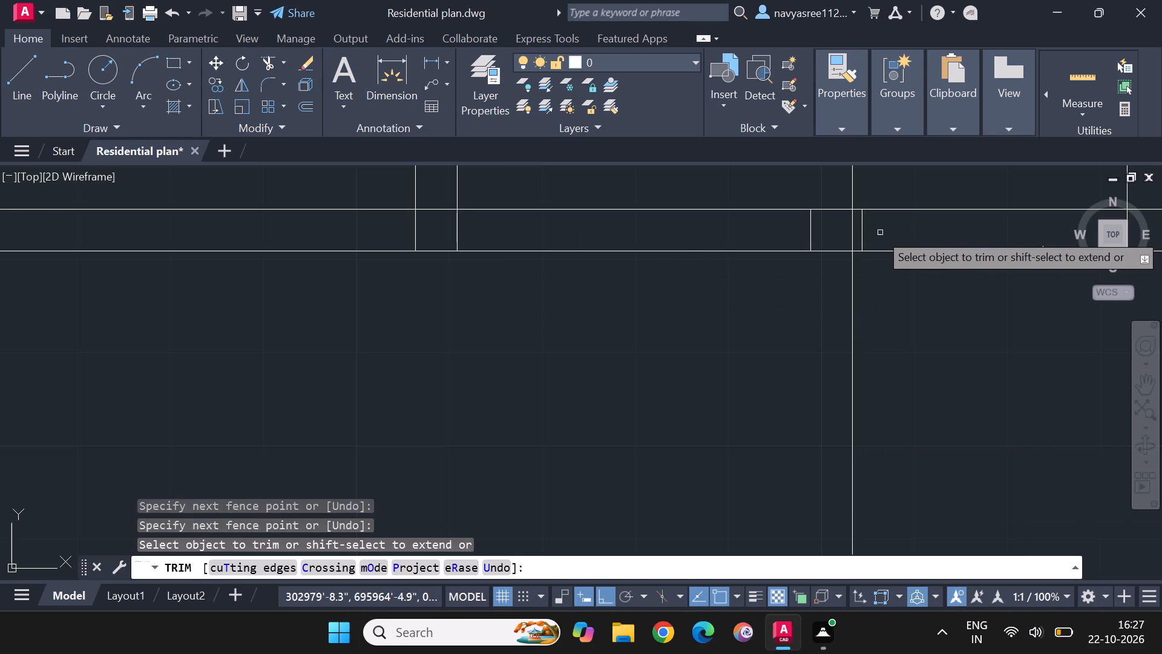
click(862, 231)
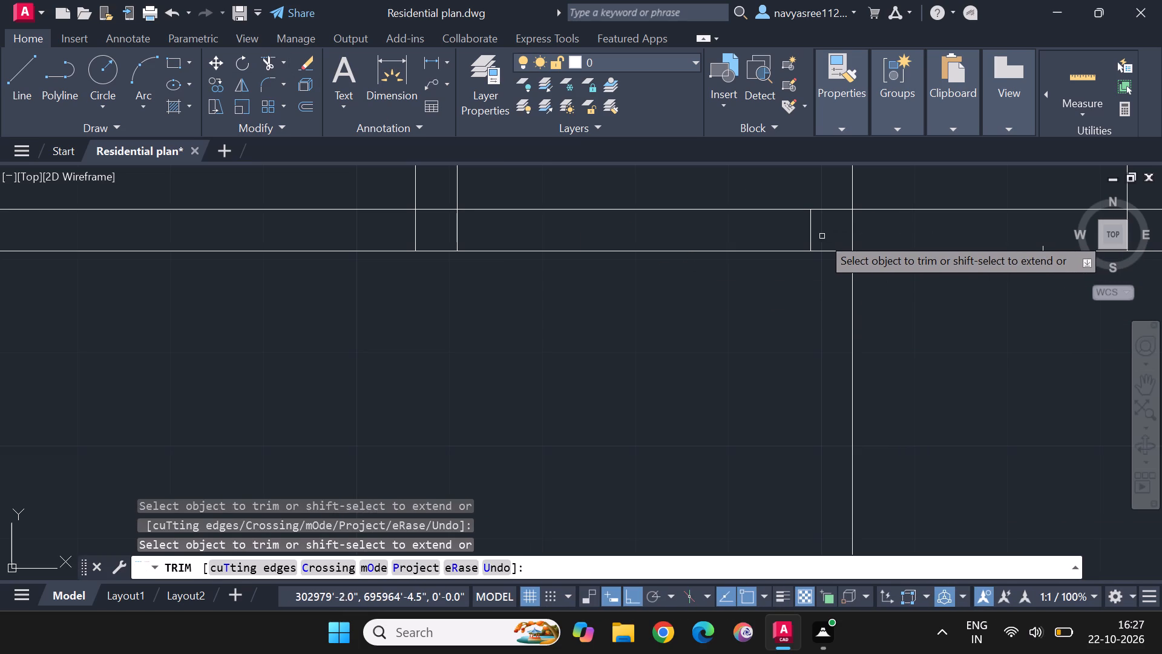
click(812, 235)
scroll(1051, 249, up, 3)
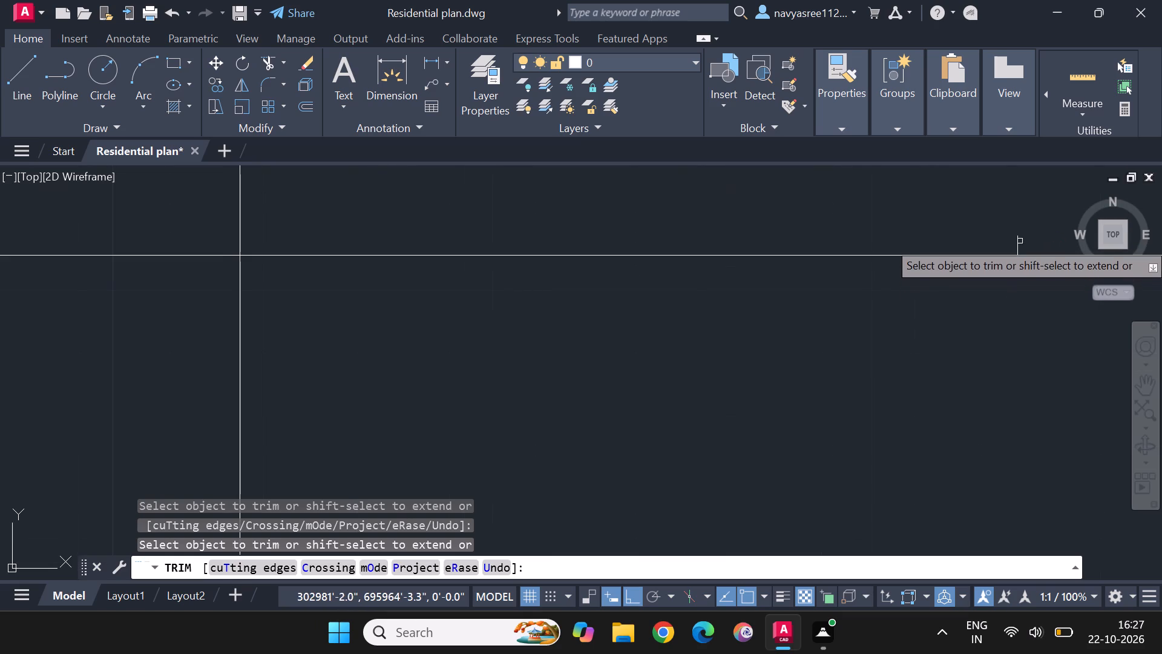
click(1017, 239)
scroll(1017, 239, down, 3)
scroll(1002, 286, down, 2)
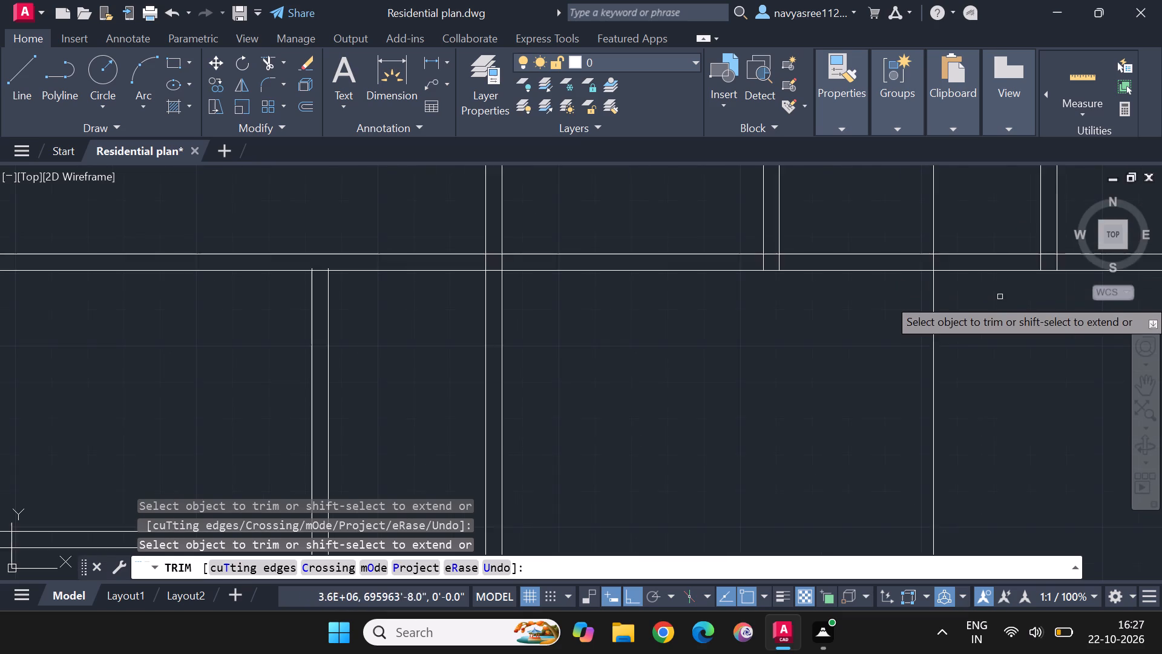
scroll(1025, 339, down, 2)
middle_drag(1030, 345, 870, 301)
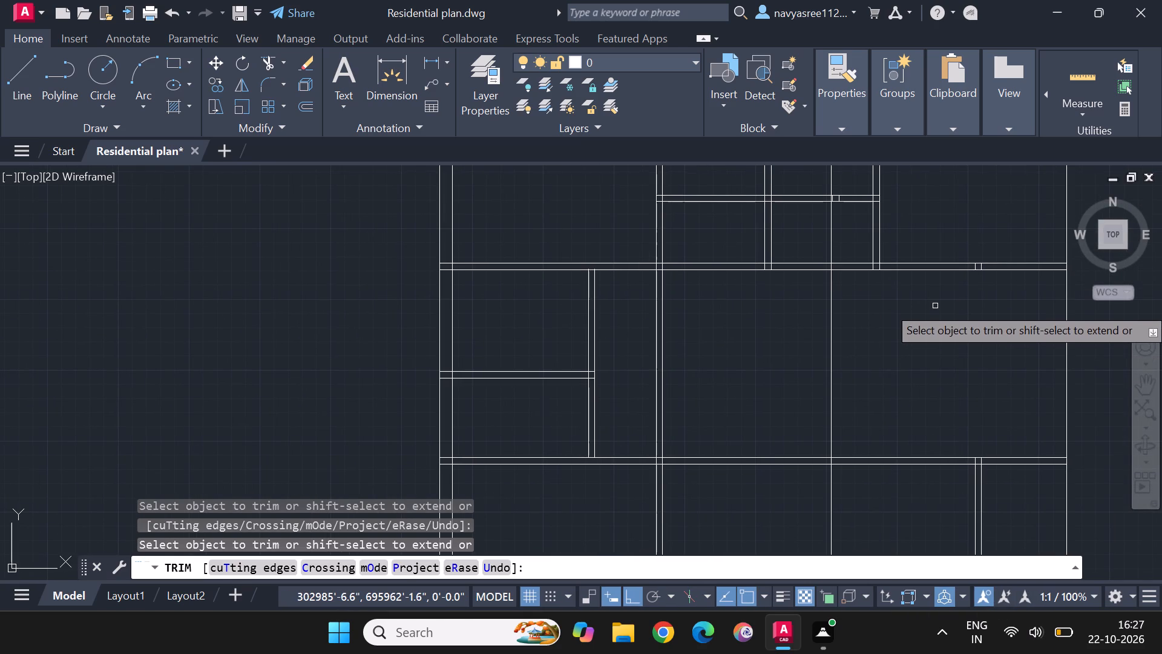
key(Escape)
key(Escape)
Offset the upper line of the wall between the middle and bottom rows 11' upward.
click(298, 99)
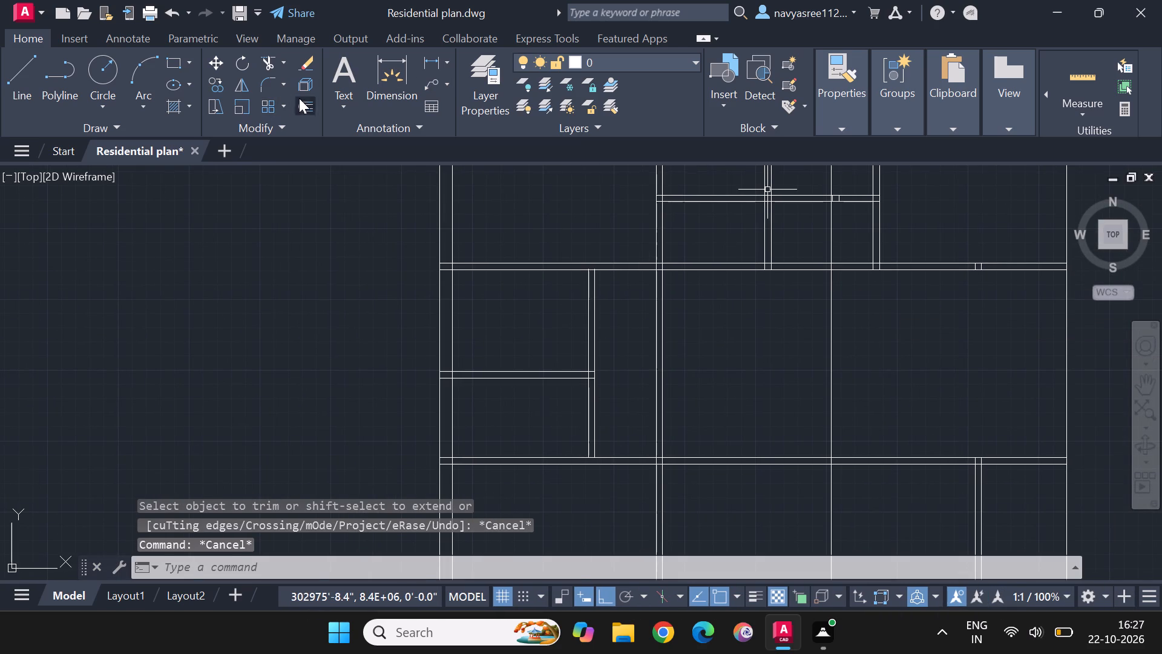
key(Return)
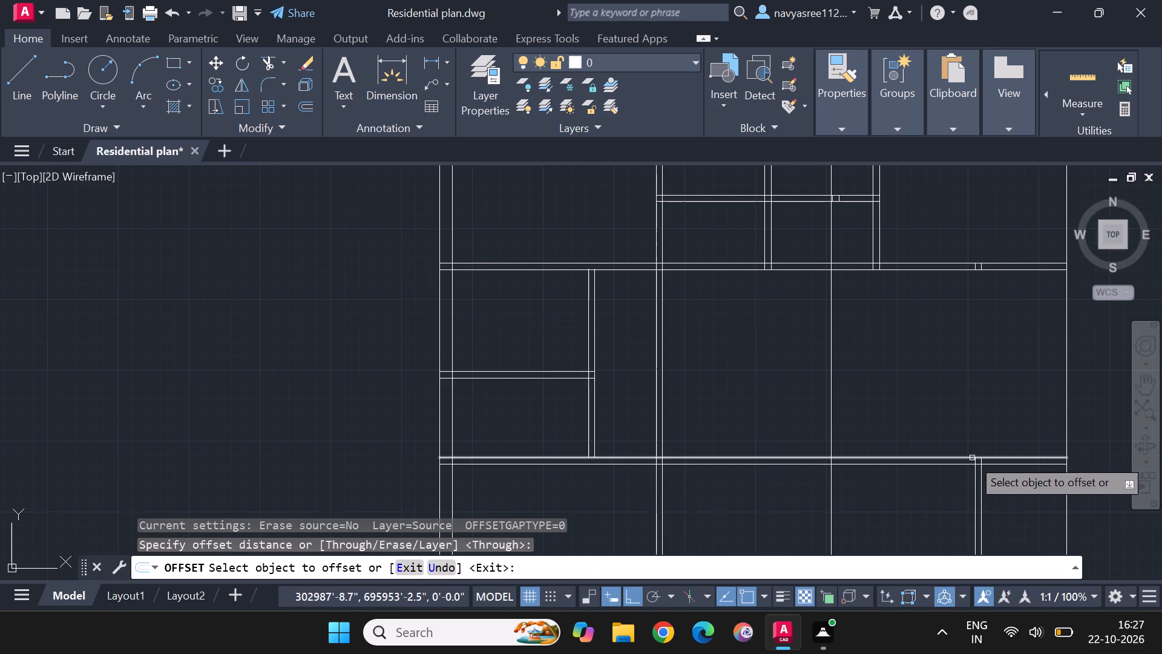
click(956, 457)
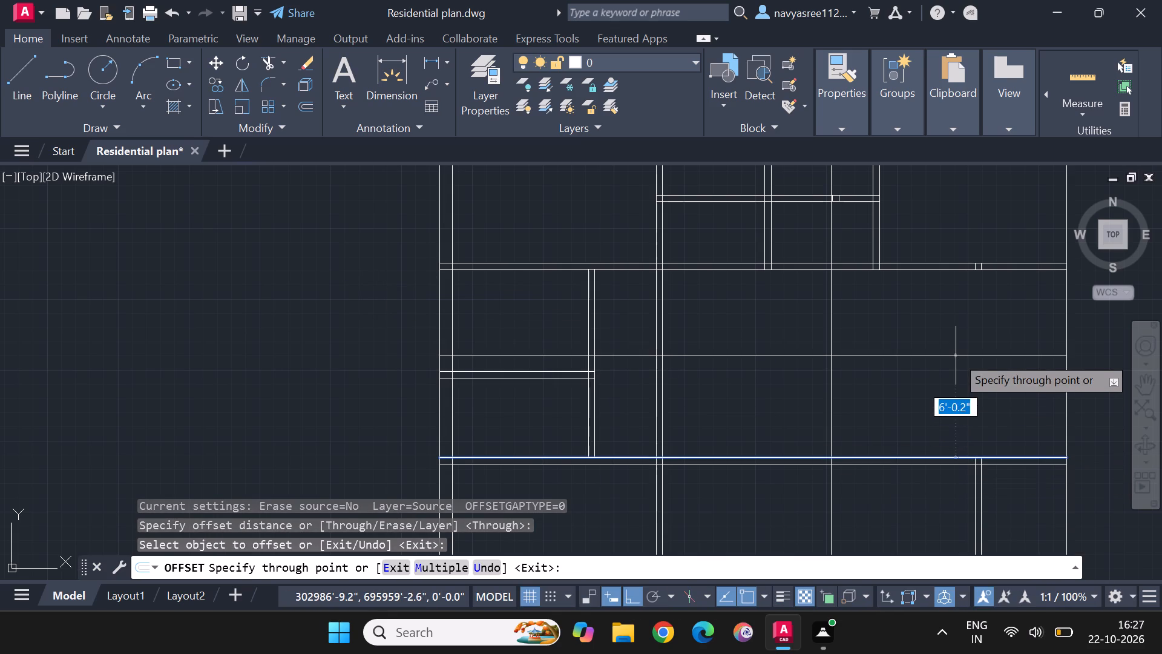
key(1)
text(1')
key(Return)
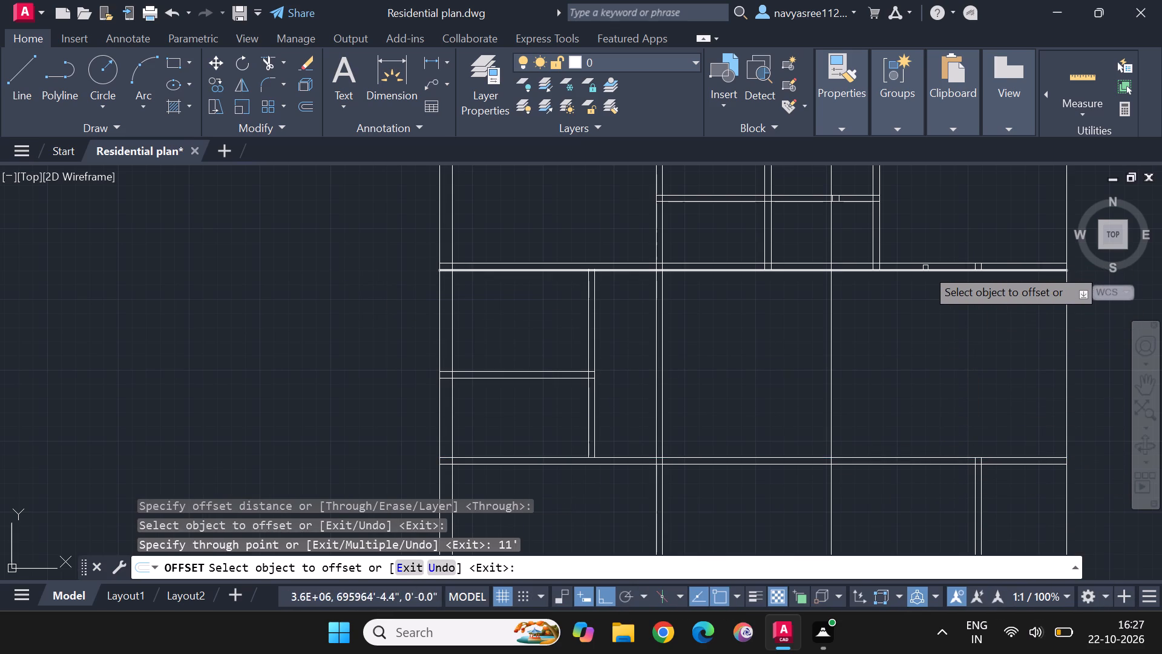
scroll(927, 265, up, 3)
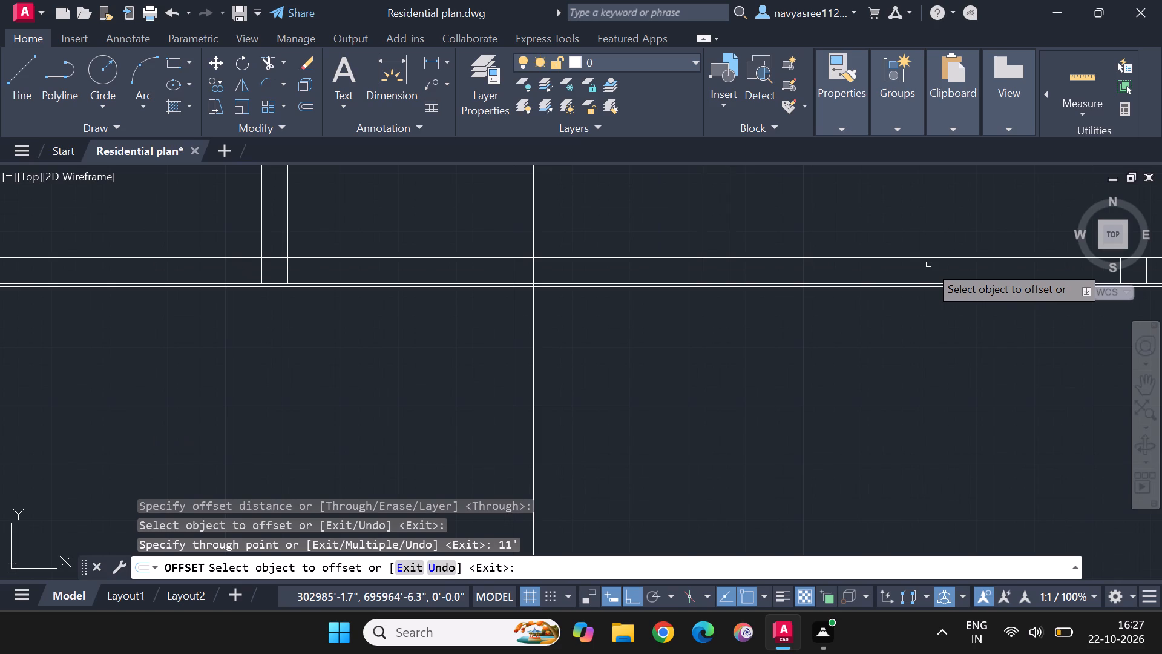
scroll(928, 265, up, 1)
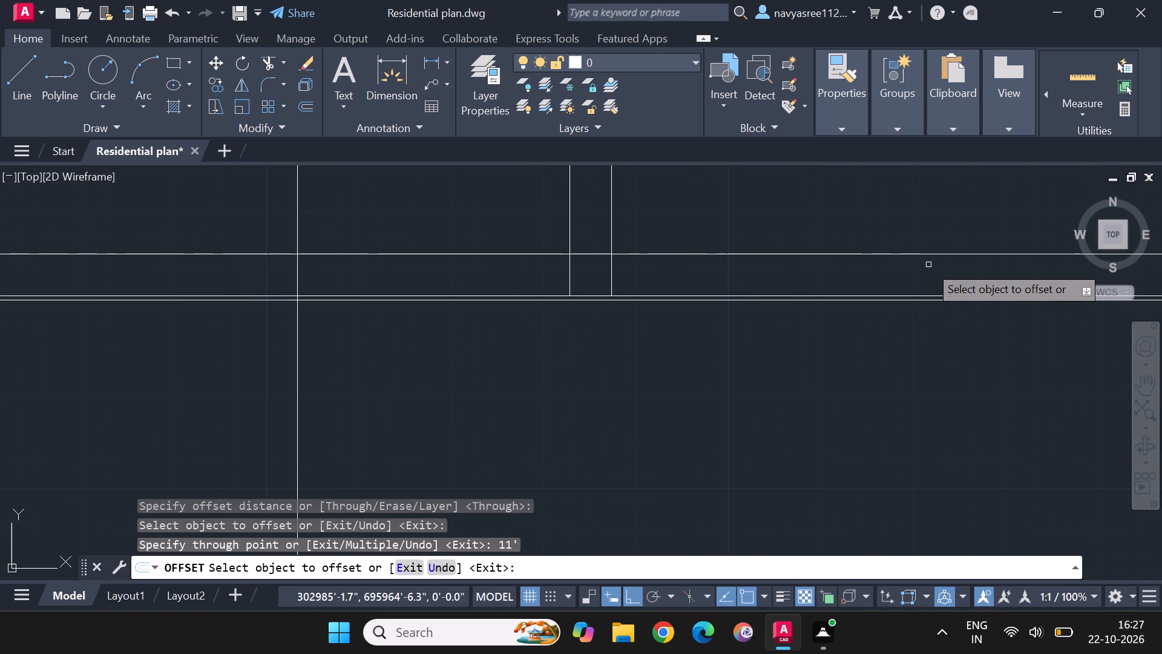
scroll(923, 291, up, 4)
scroll(924, 288, down, 4)
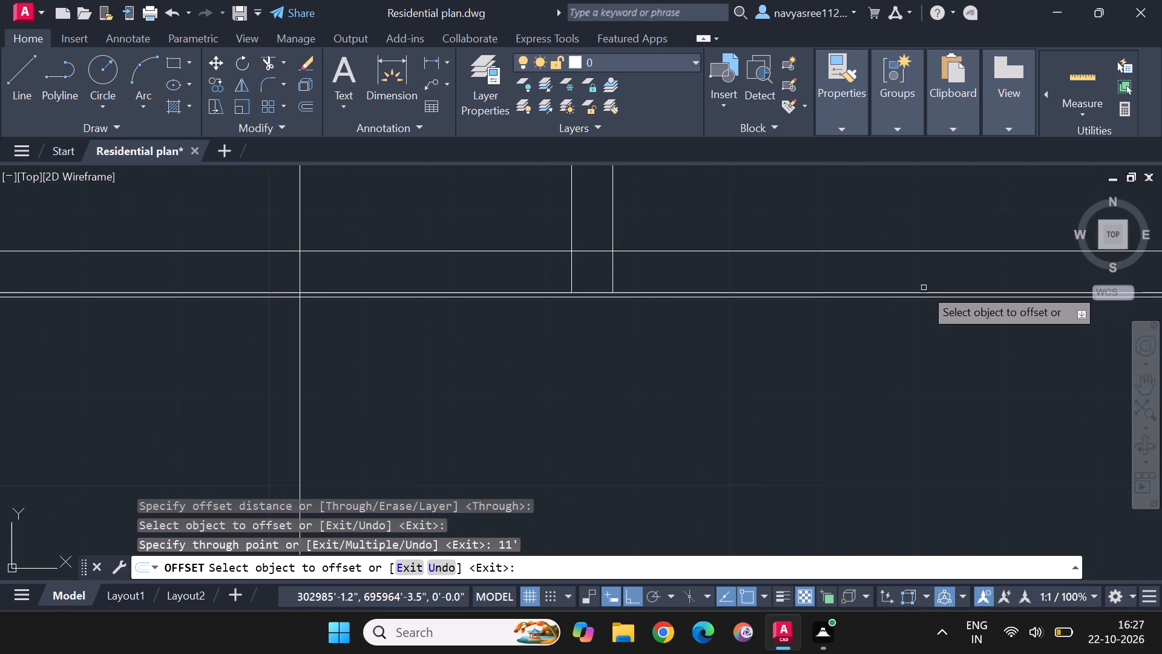
key(Escape)
key(Escape)
scroll(925, 274, down, 5)
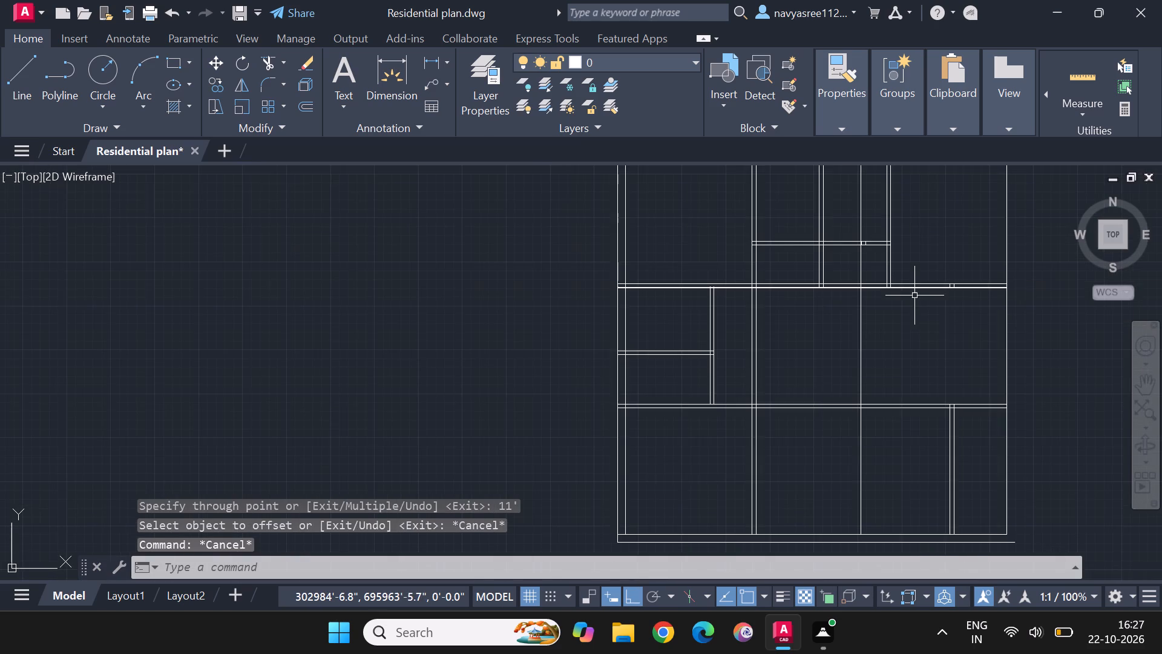
scroll(905, 326, down, 1)
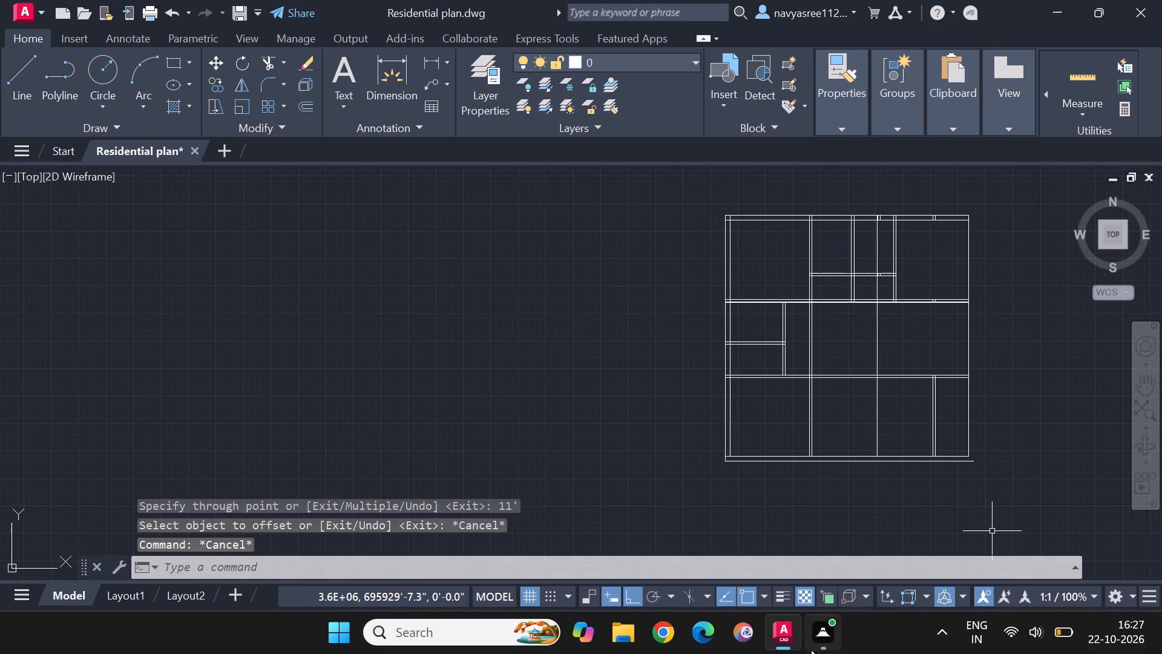
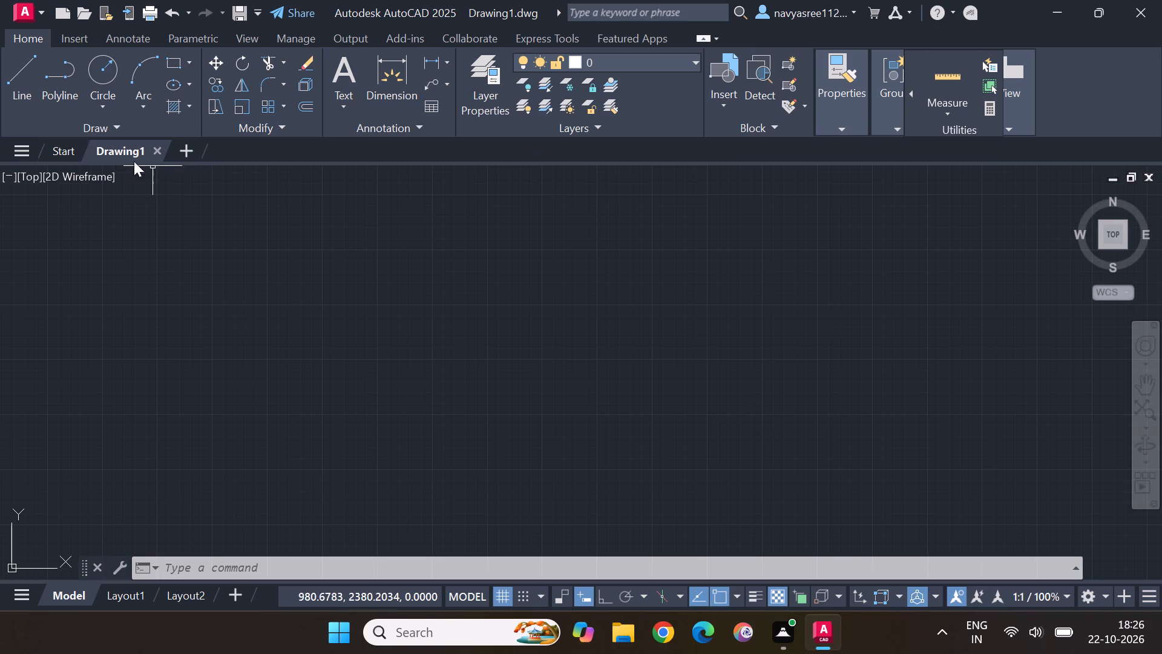
Open the recent drawing Residential plan.
click(61, 147)
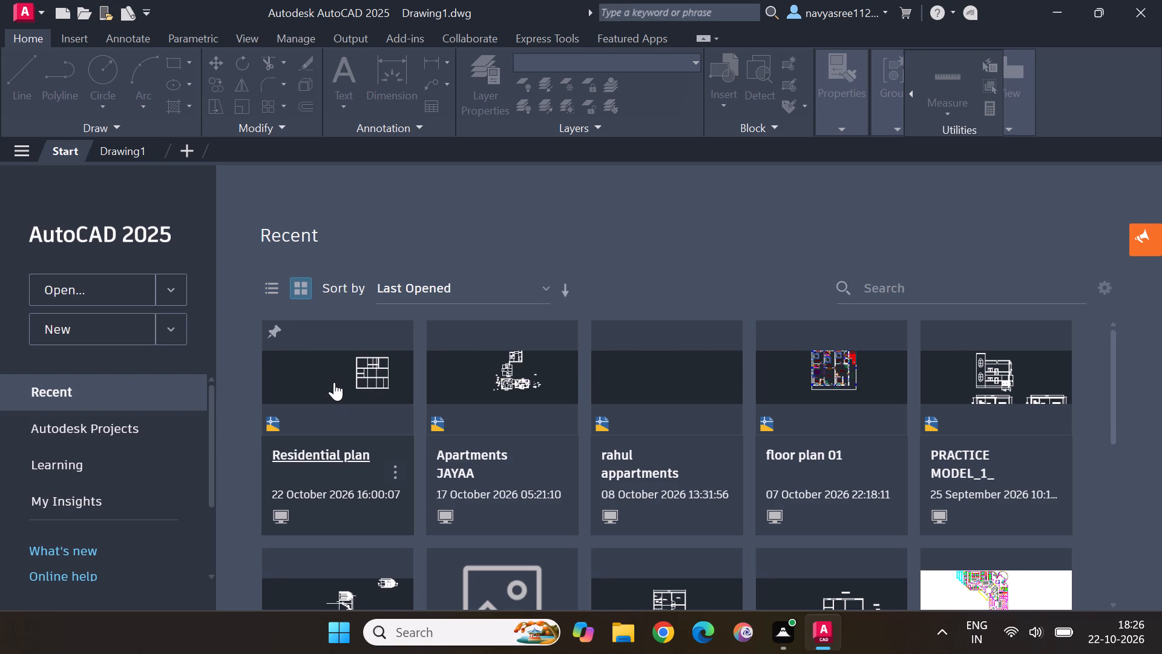
double_click(334, 381)
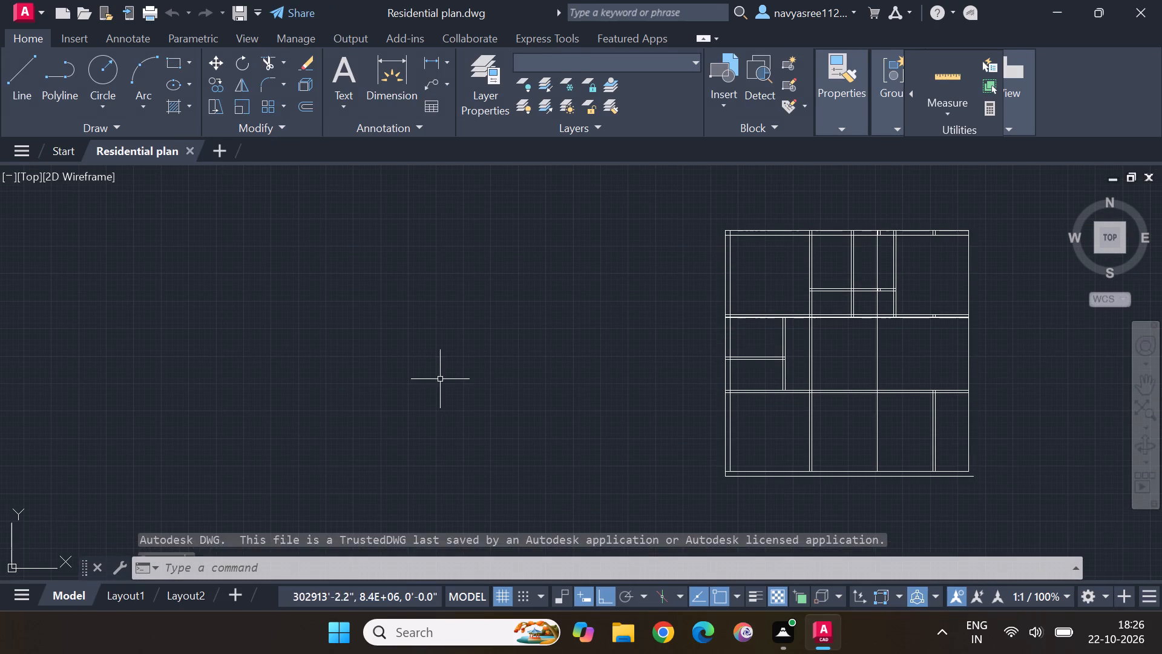
Trim the single partition line out of the top row above and below the short horizontal partition, including the leftover stubs inside that partition.
scroll(901, 337, up, 4)
scroll(901, 336, down, 2)
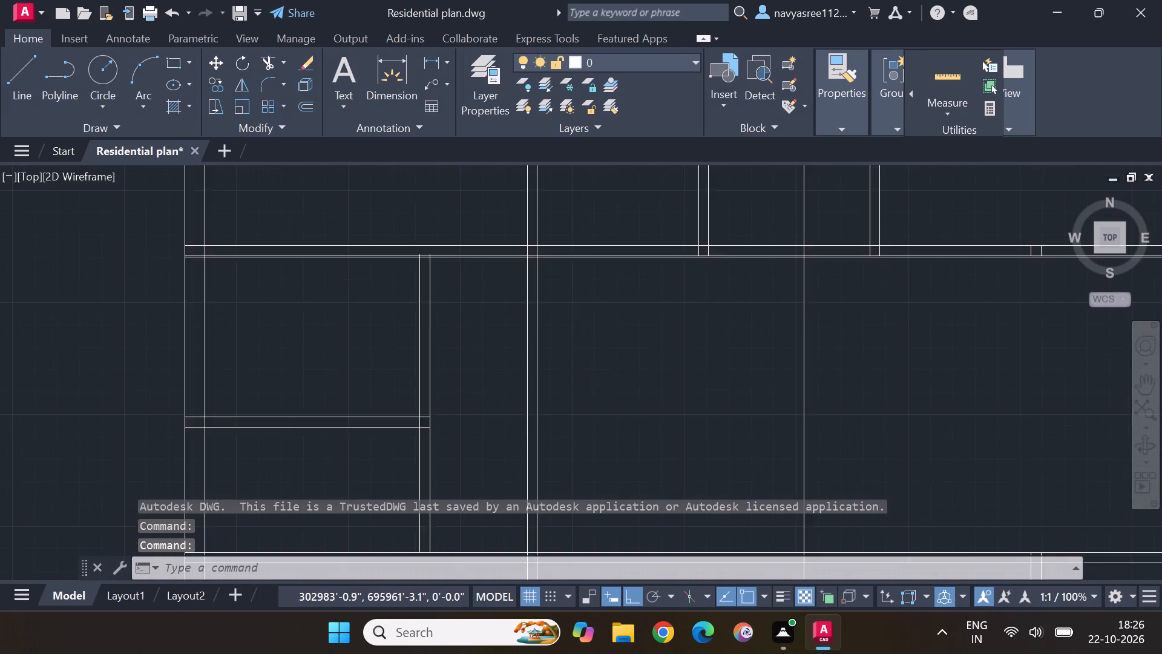
scroll(901, 336, down, 2)
middle_drag(962, 366, 832, 360)
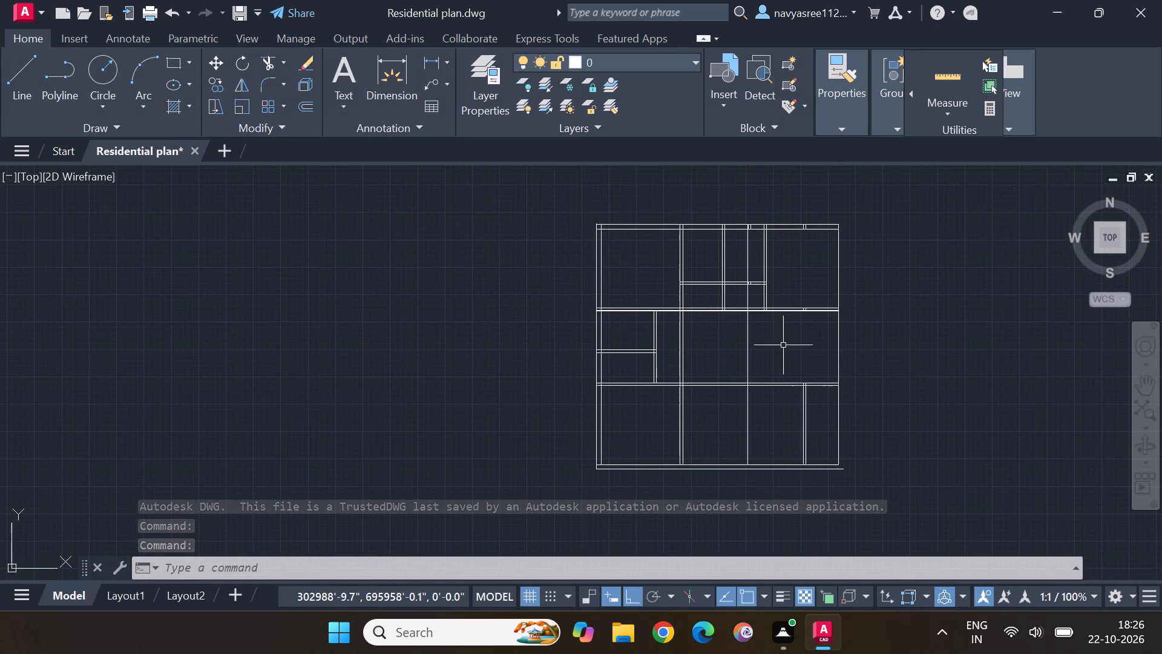
scroll(766, 337, up, 1)
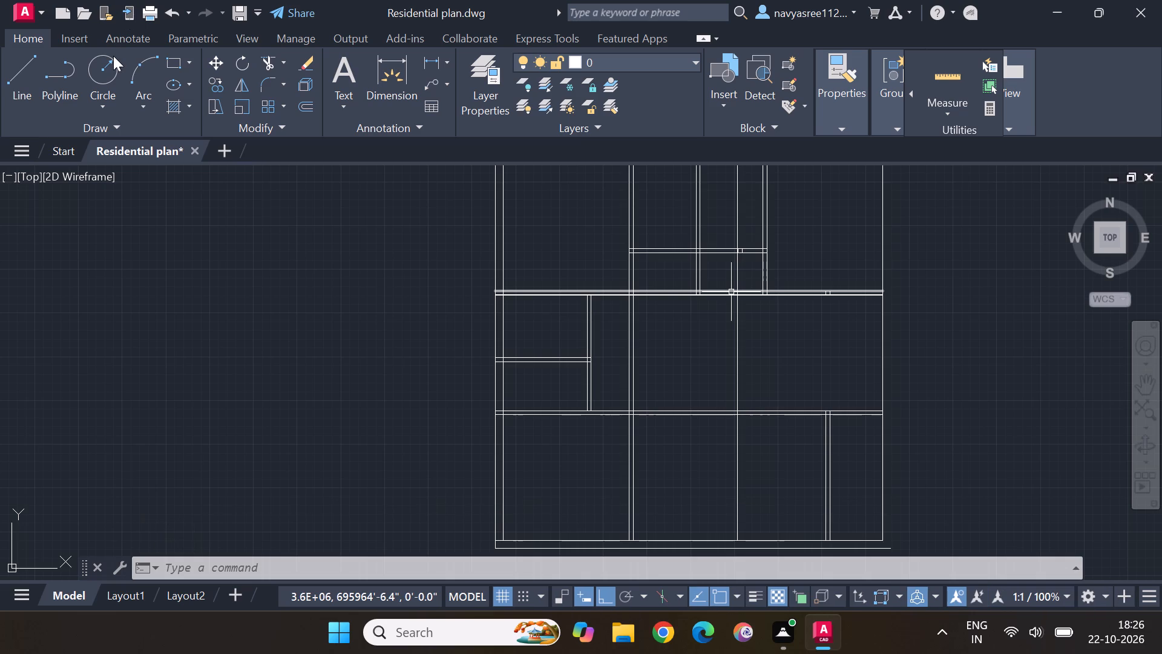
click(270, 57)
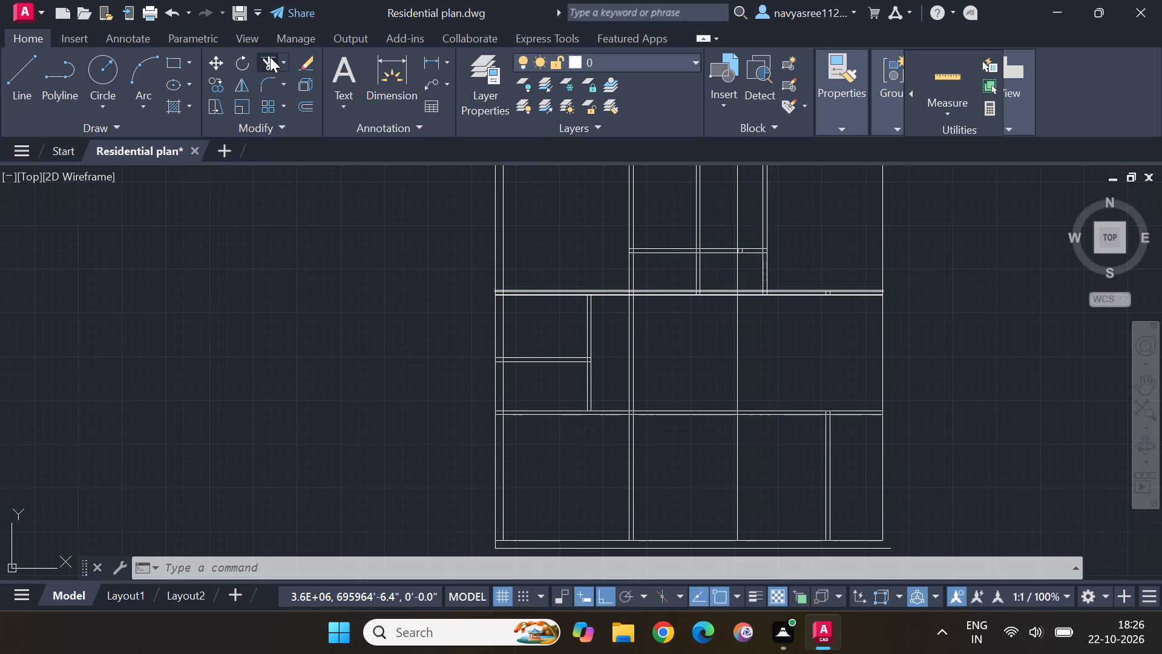
click(271, 63)
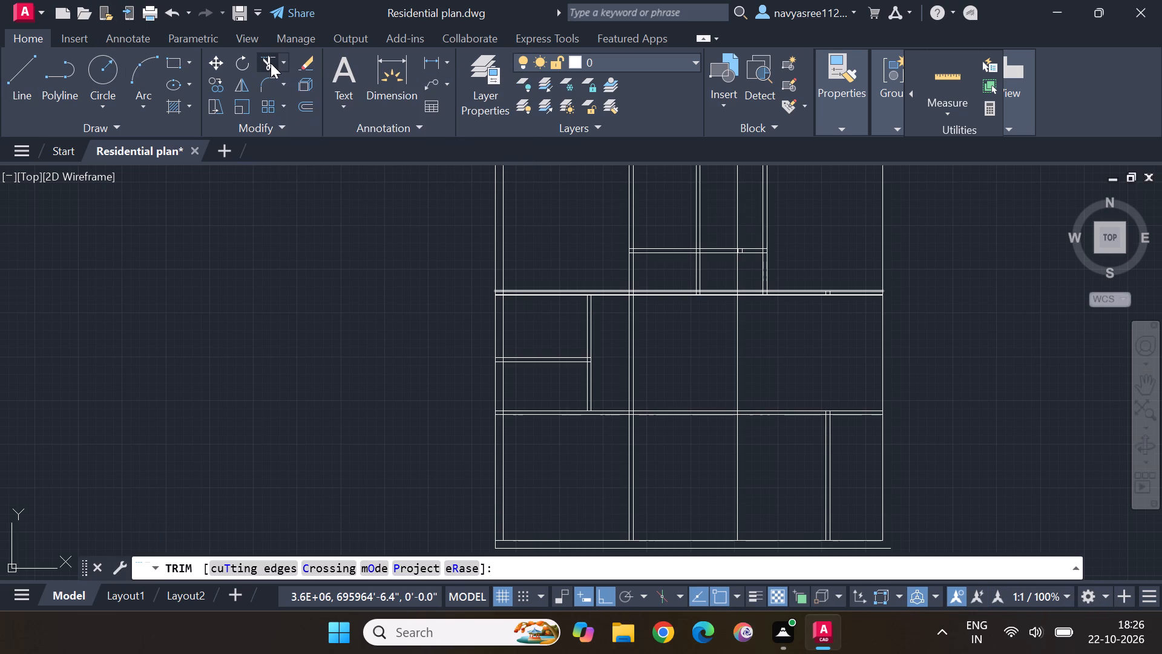
click(738, 213)
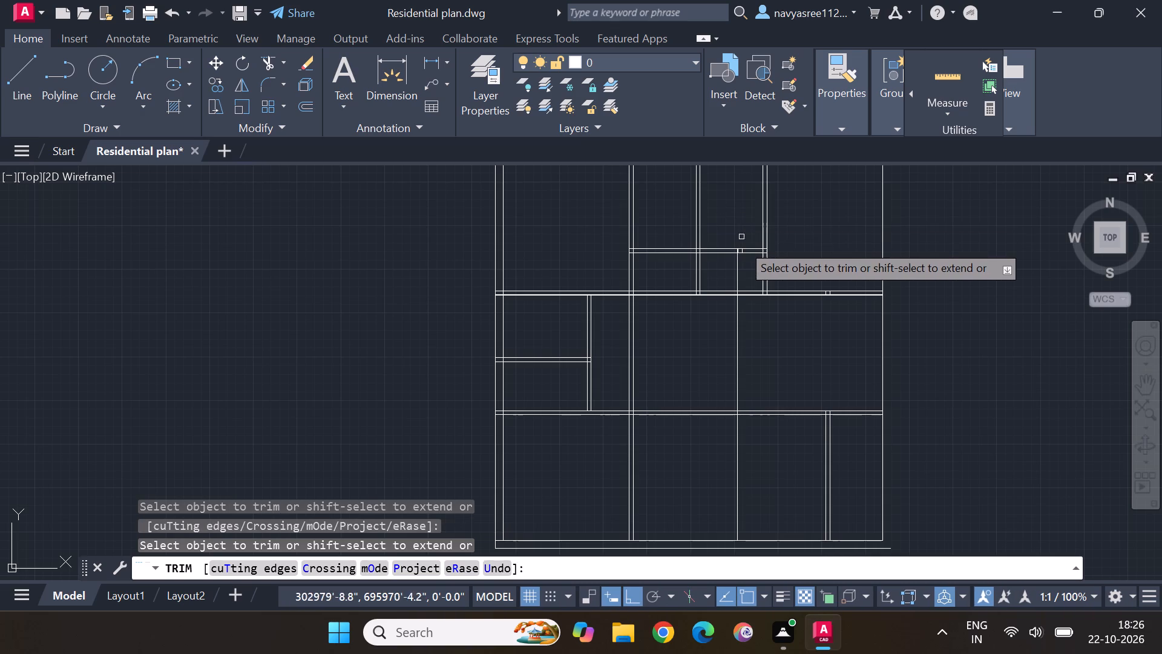
click(740, 276)
scroll(748, 260, up, 1)
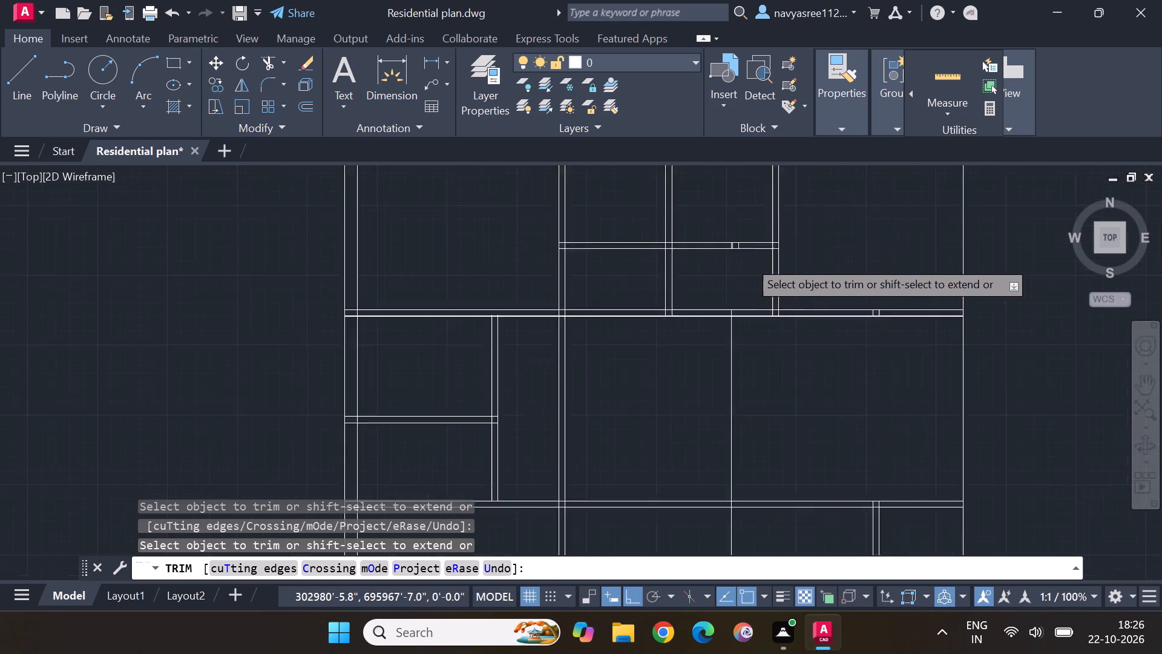
scroll(748, 260, up, 3)
scroll(718, 199, up, 3)
drag(506, 217, 720, 237)
scroll(720, 237, down, 4)
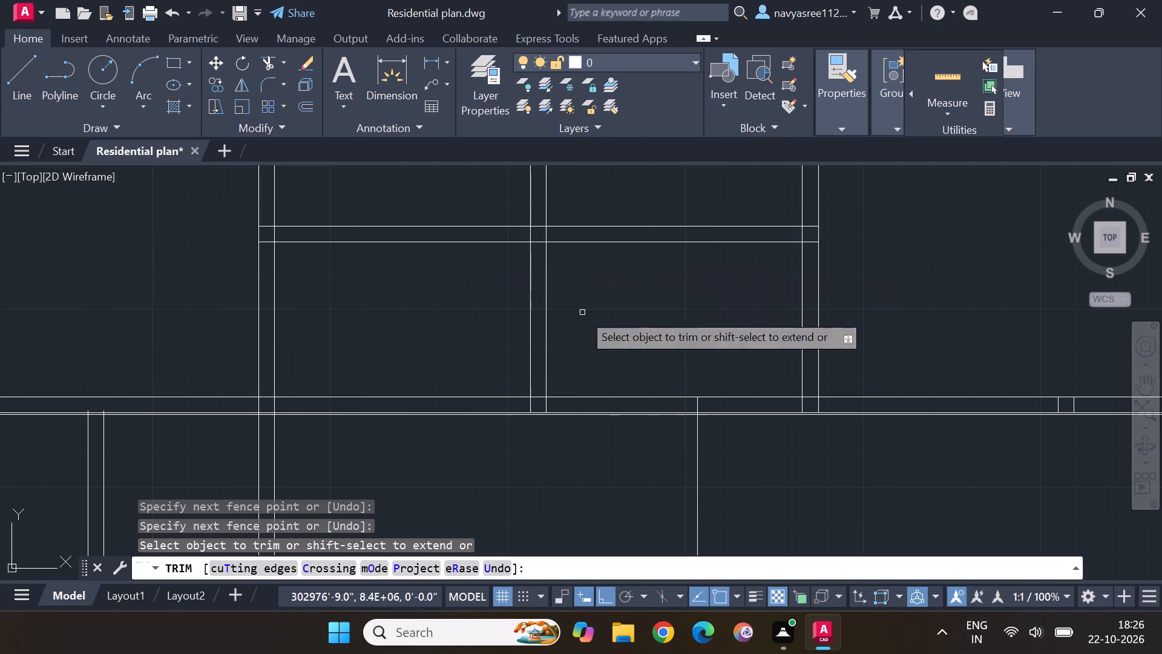
Trim away the extra horizontal line just beneath the wall between the top and middle rows.
middle_drag(730, 496, 730, 494)
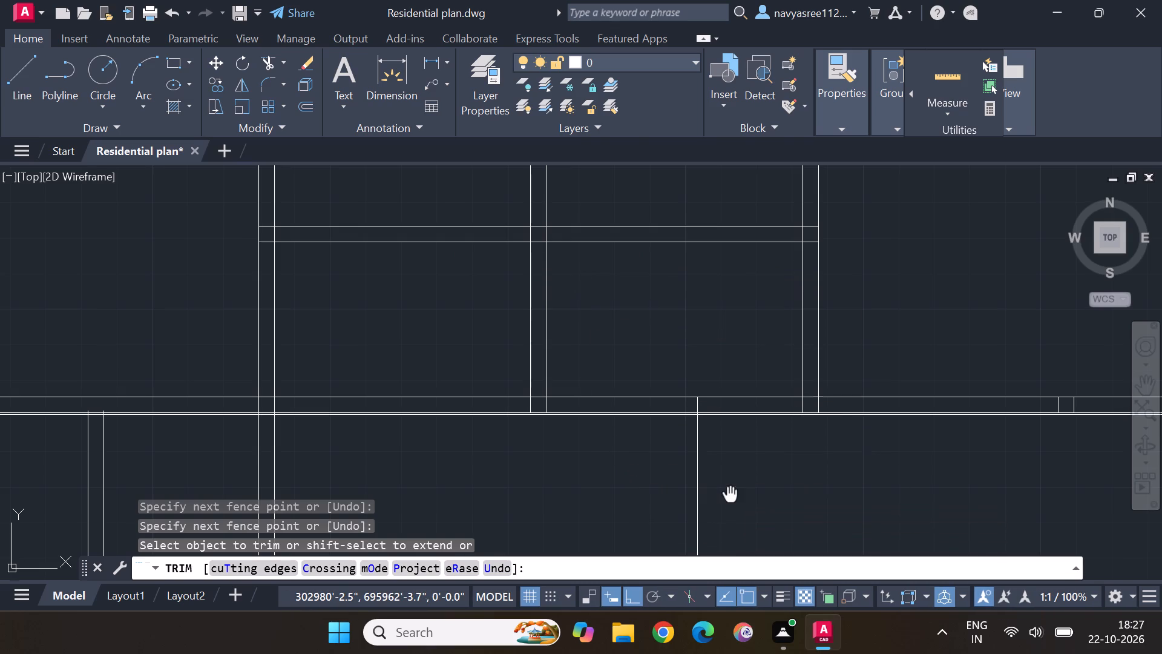
middle_drag(730, 494, 731, 381)
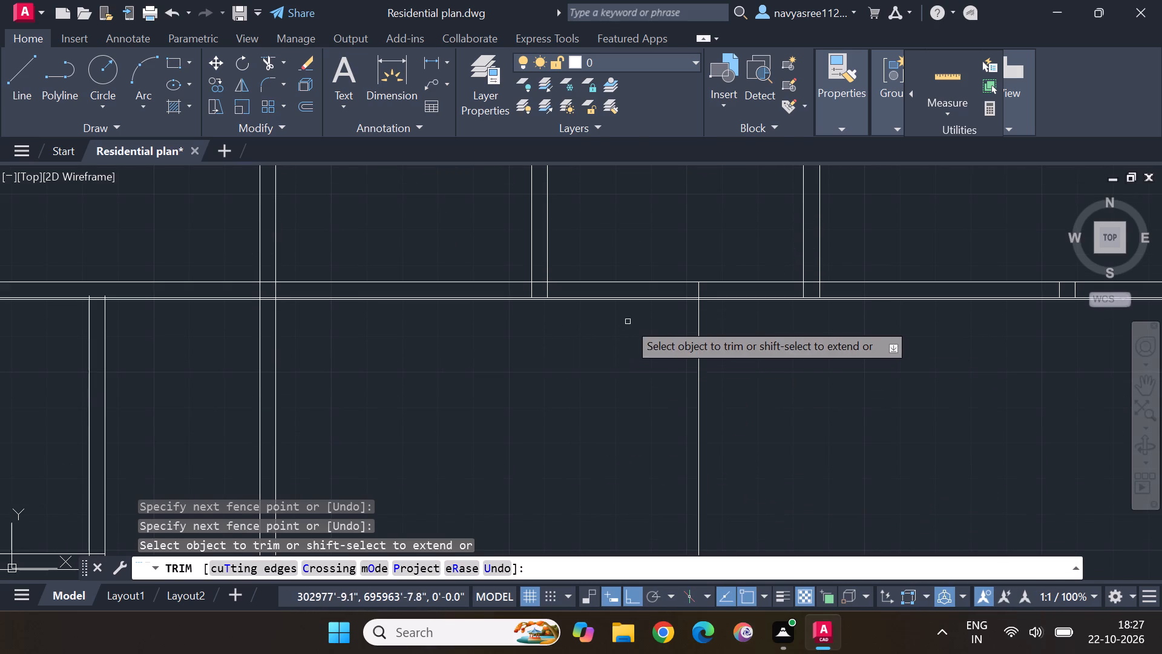
scroll(629, 320, up, 3)
scroll(631, 317, down, 3)
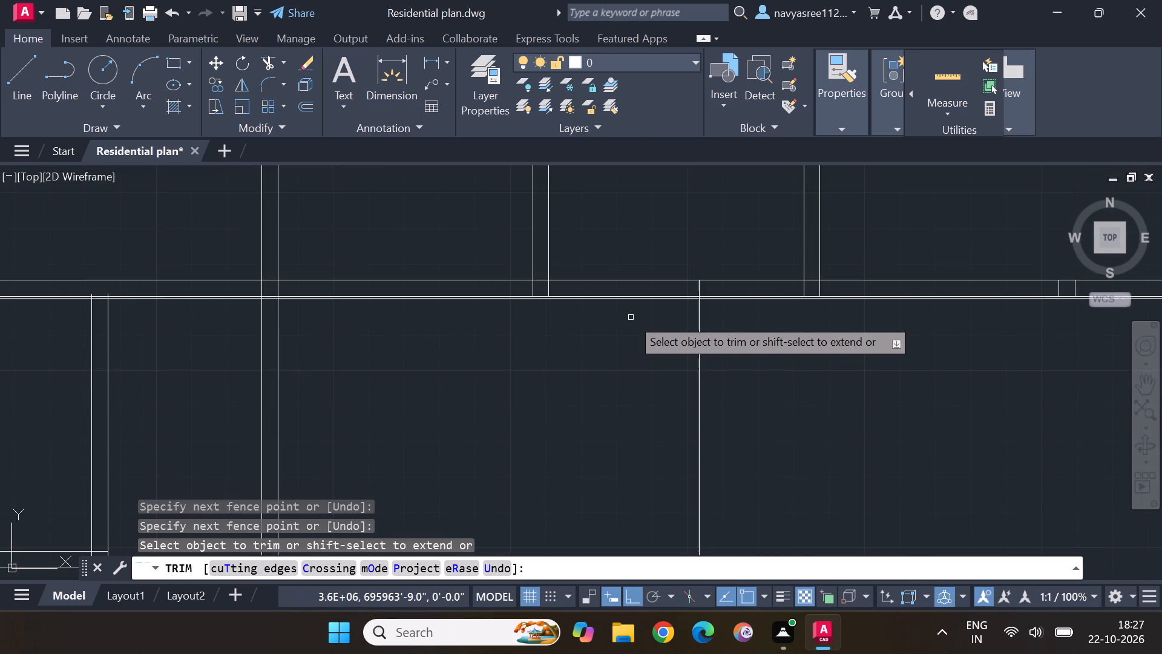
scroll(631, 317, down, 3)
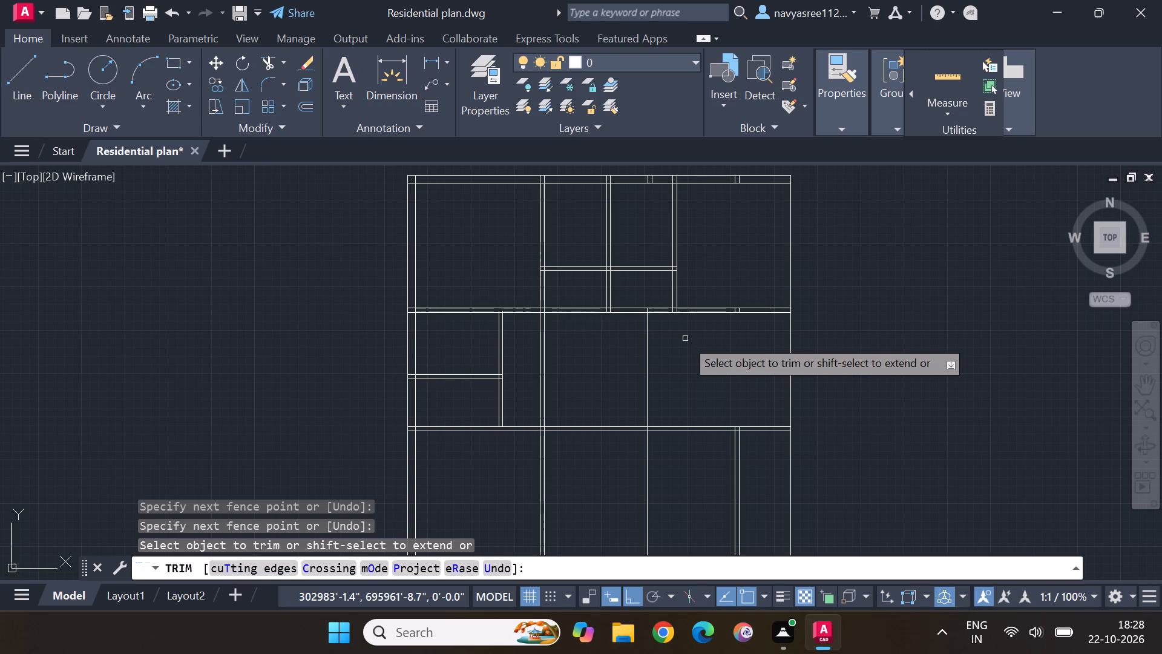
scroll(715, 300, up, 3)
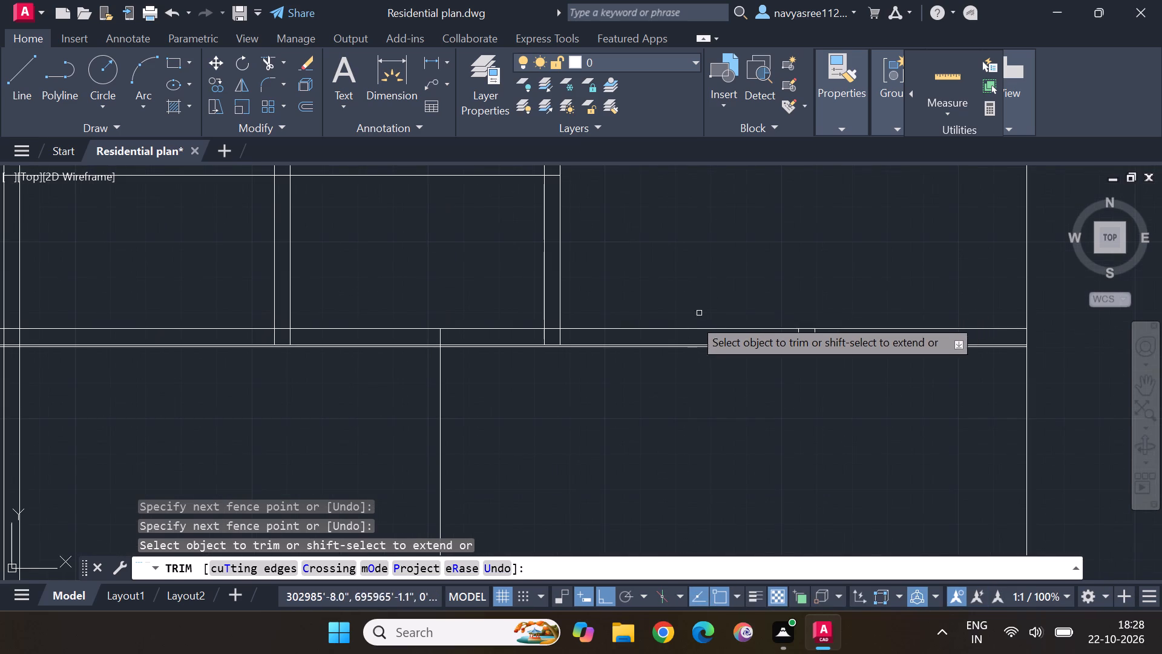
scroll(657, 348, up, 3)
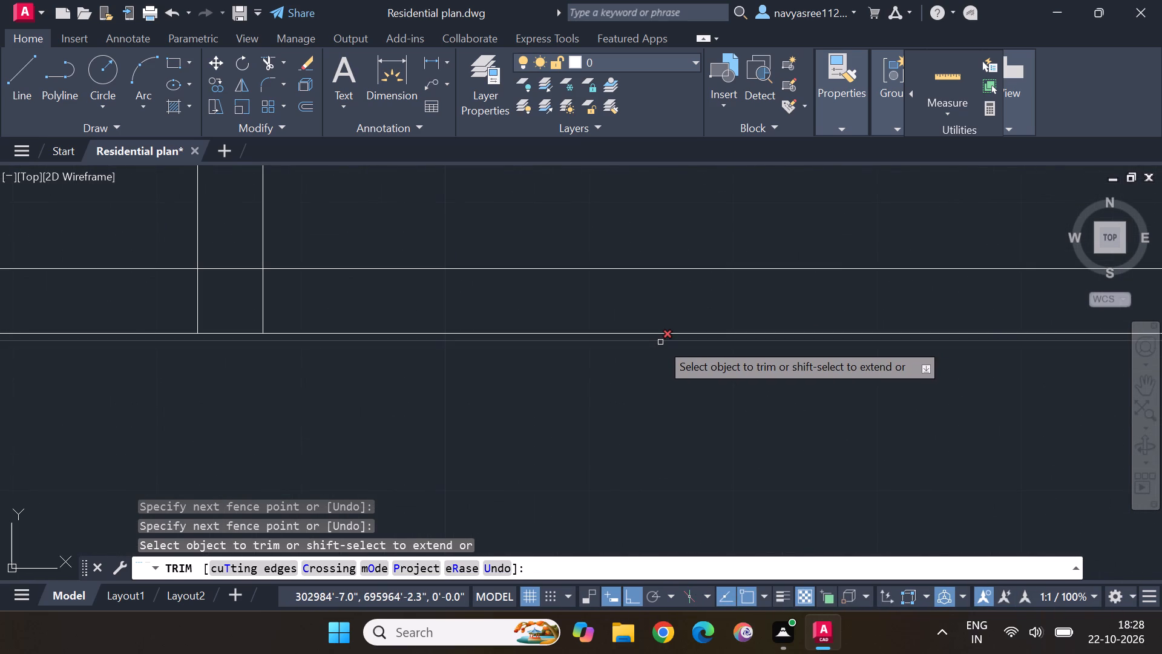
click(660, 342)
scroll(692, 377, down, 4)
scroll(676, 449, down, 1)
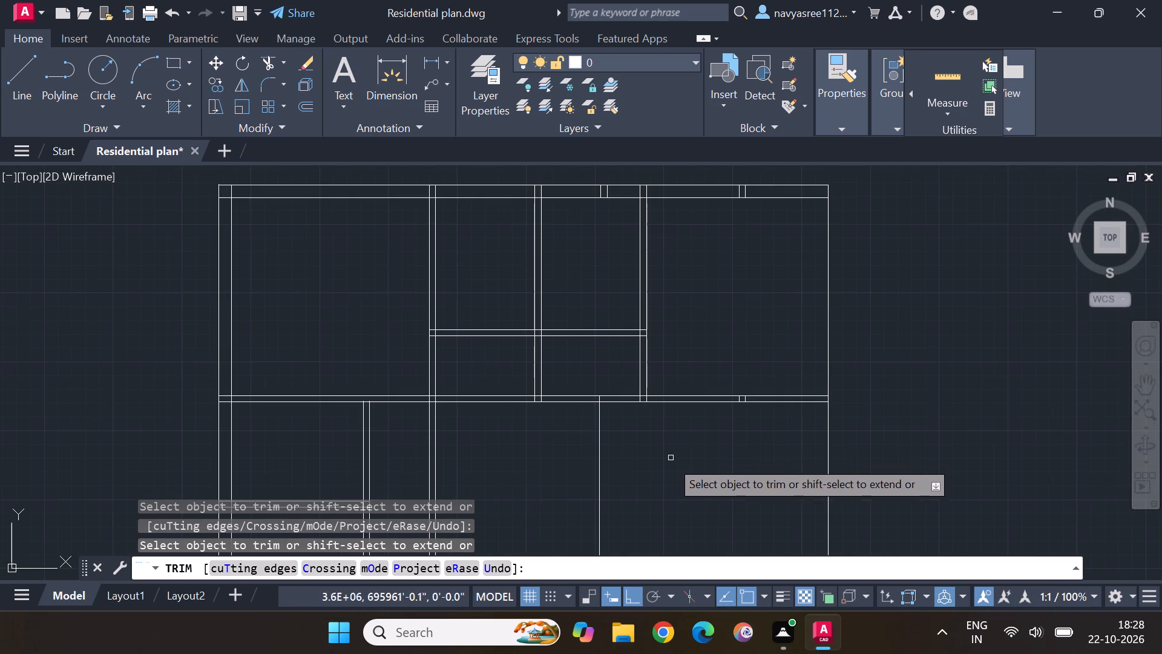
middle_drag(665, 471, 801, 301)
key(Escape)
key(Escape)
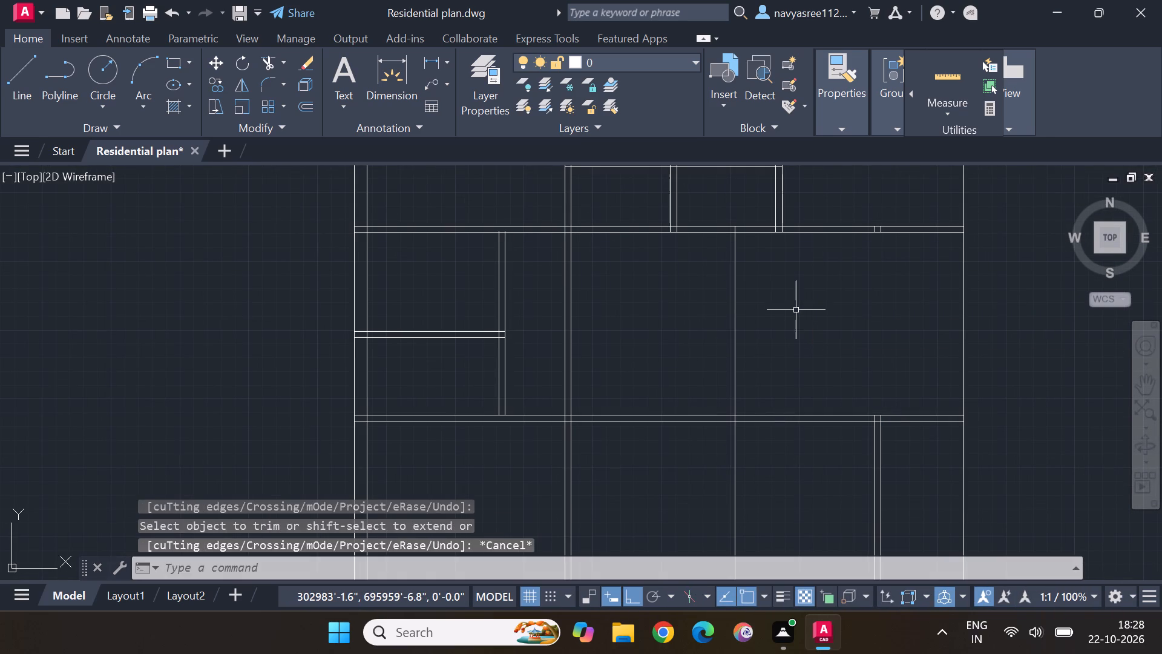
key(Escape)
key(Escape)
Offset the single vertical partition line through the middle and bottom rows 4.5" toward the plan's left side to form a double-line wall.
click(303, 102)
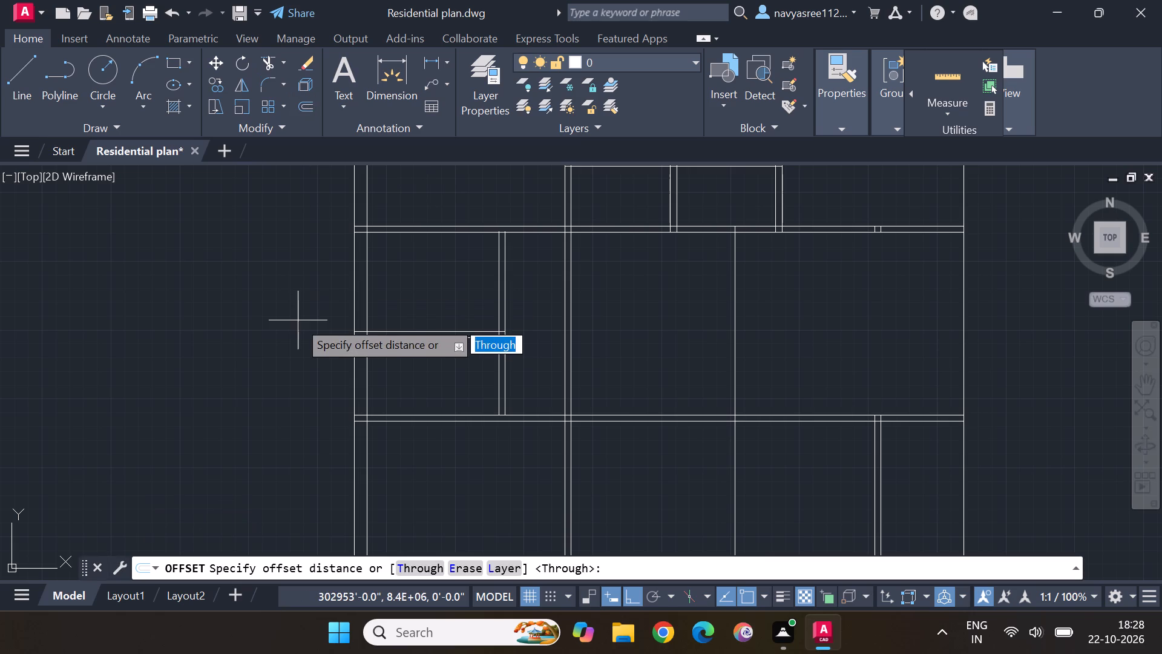
key(Return)
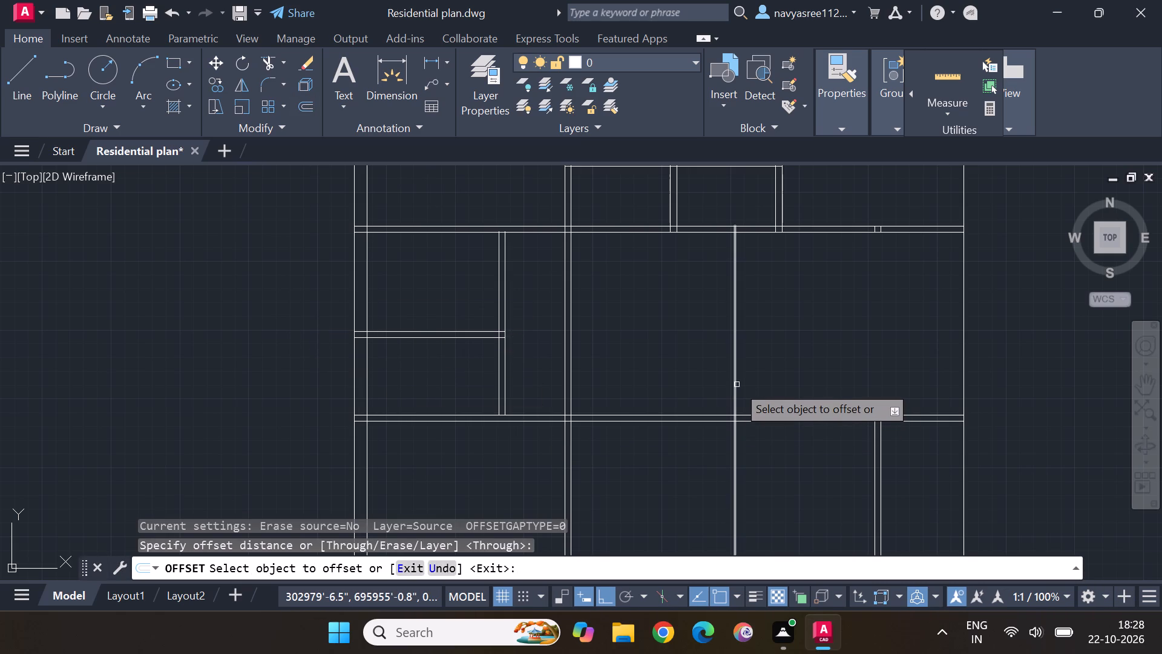
scroll(737, 385, up, 5)
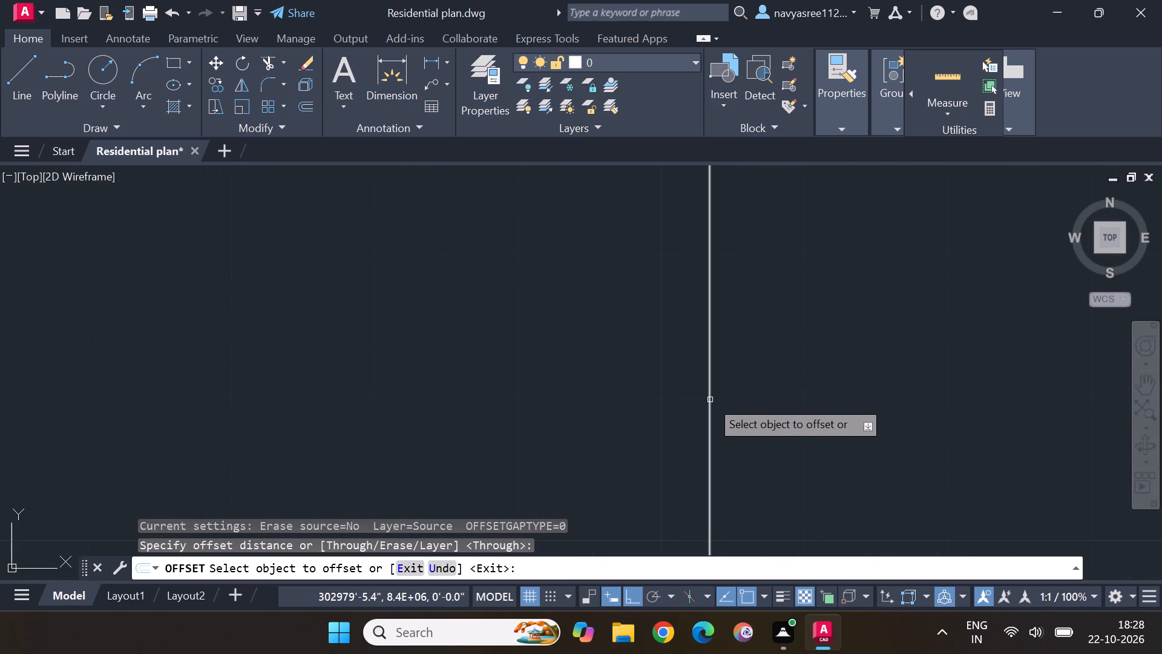
click(710, 400)
key(4)
text(.5)
key(shift+quotedbl)
key(Return)
scroll(718, 383, down, 6)
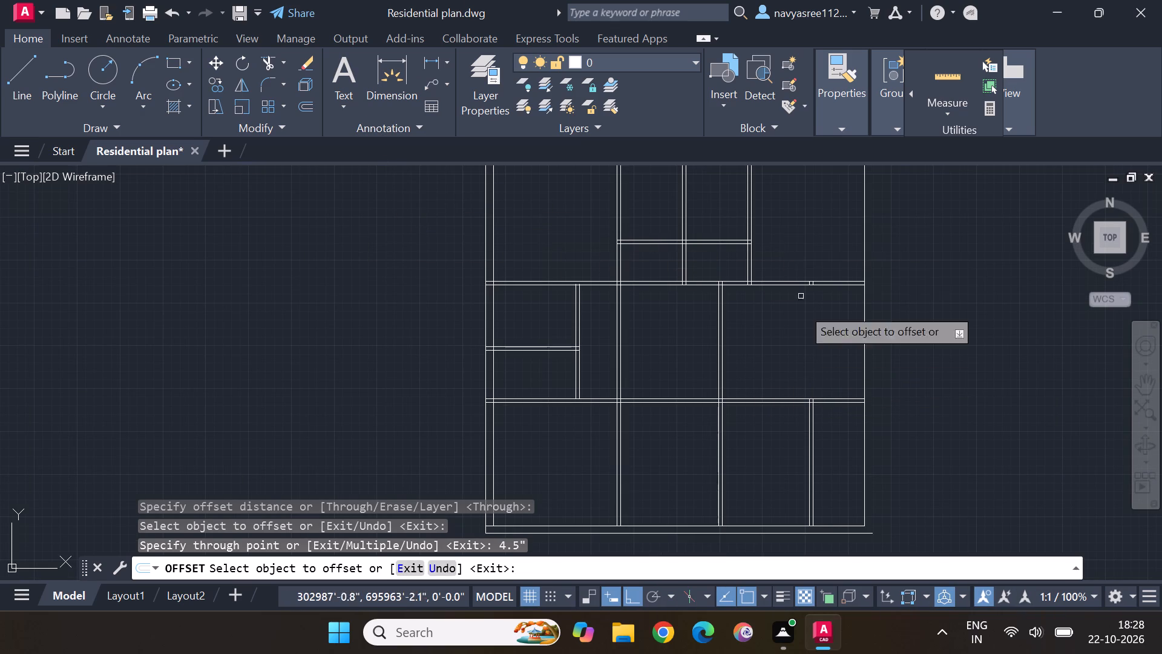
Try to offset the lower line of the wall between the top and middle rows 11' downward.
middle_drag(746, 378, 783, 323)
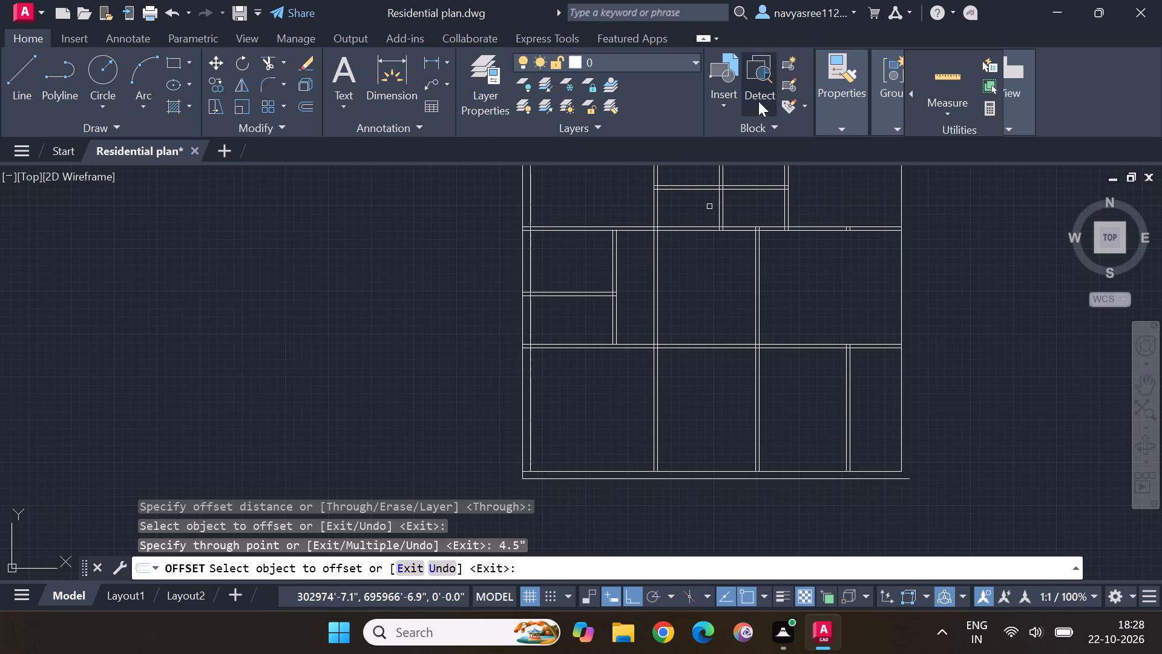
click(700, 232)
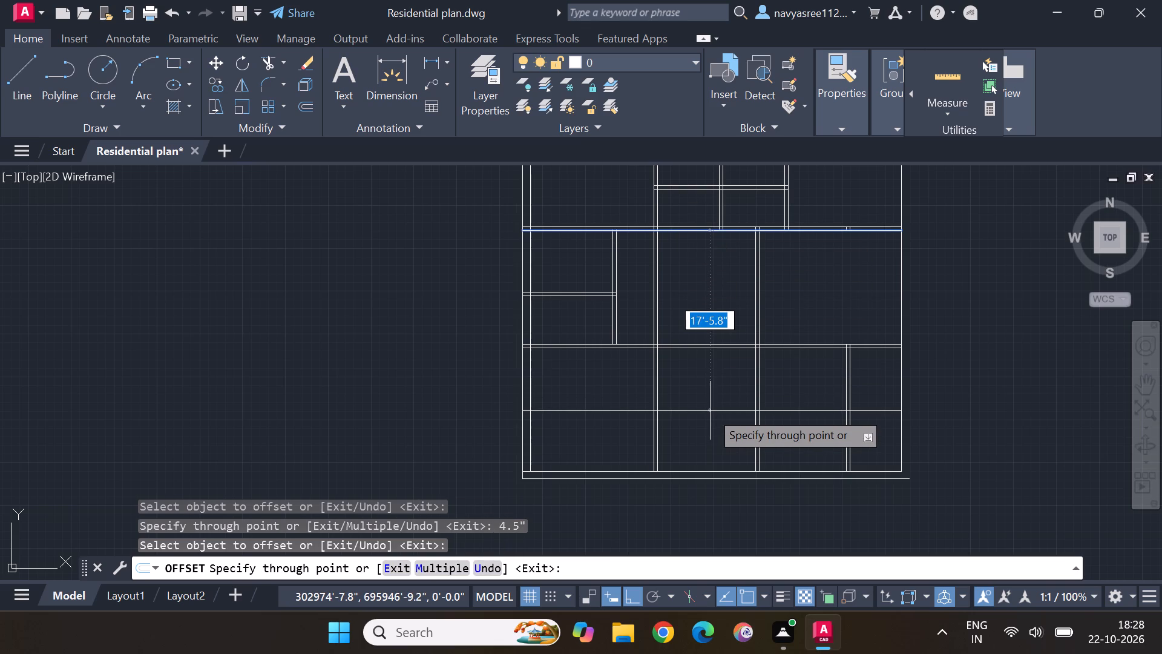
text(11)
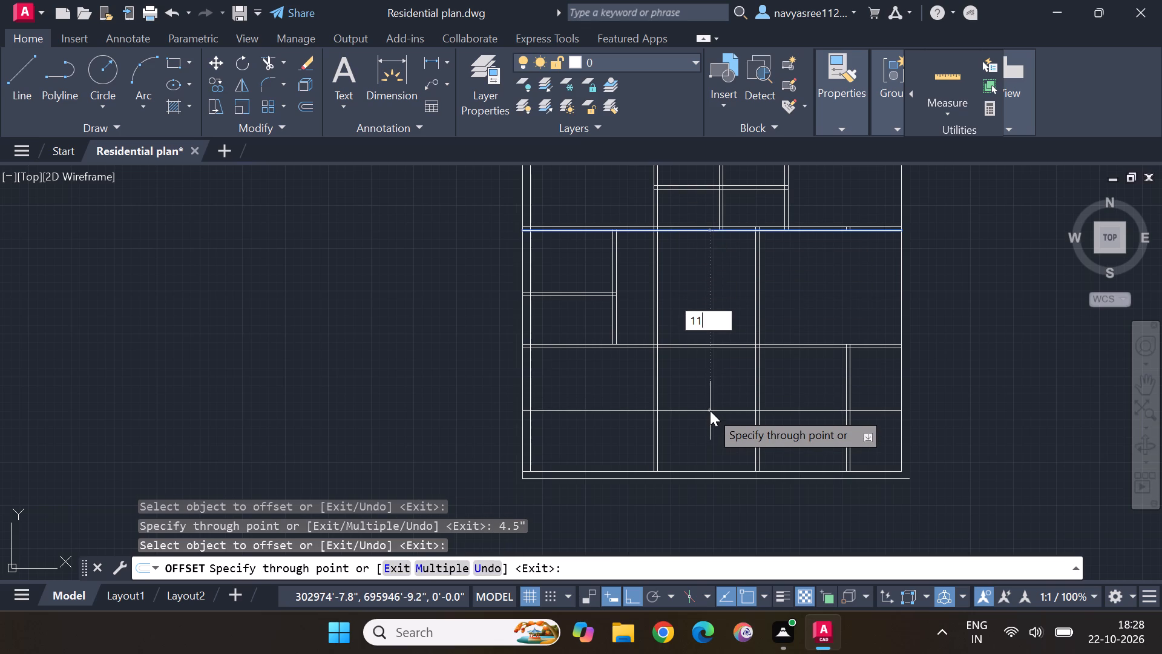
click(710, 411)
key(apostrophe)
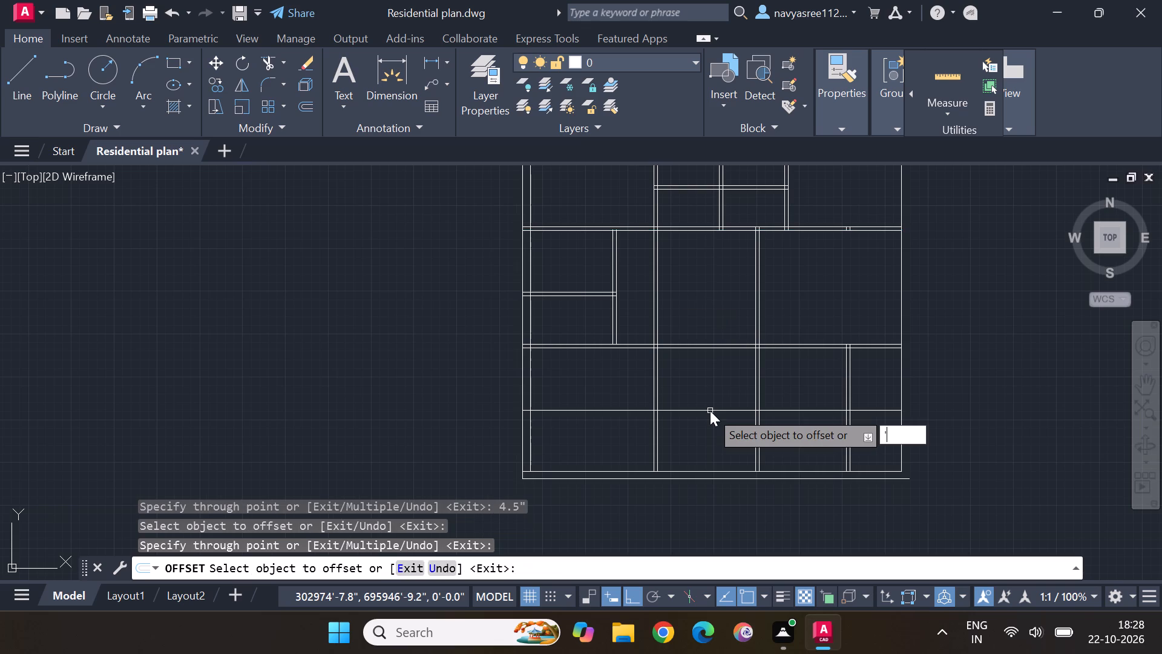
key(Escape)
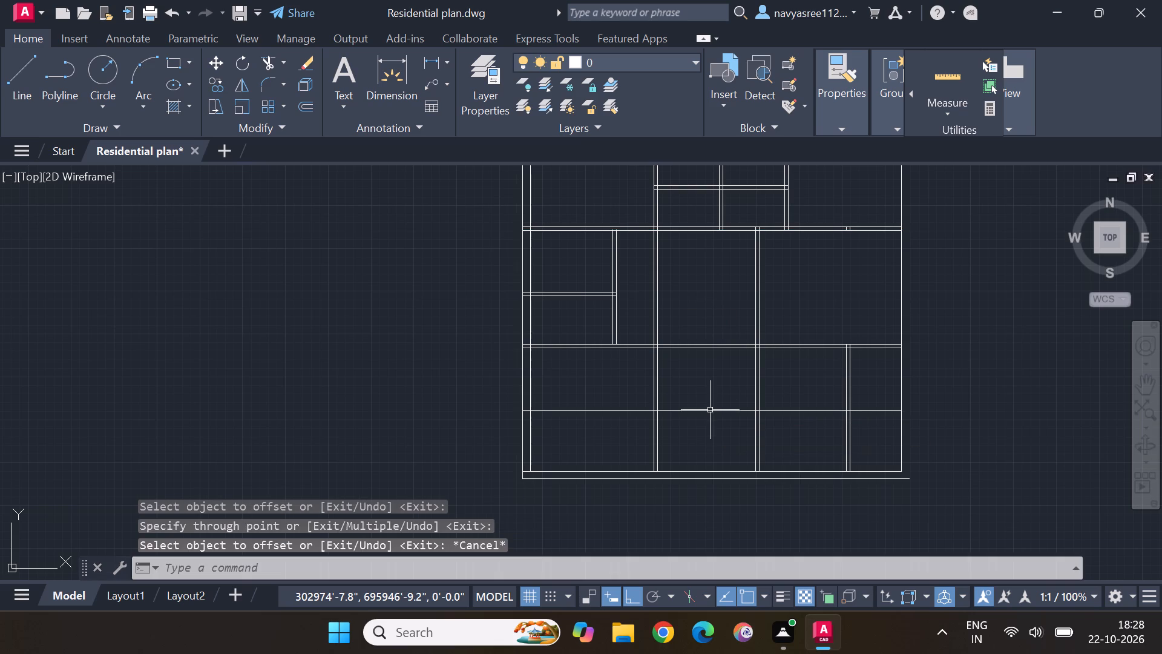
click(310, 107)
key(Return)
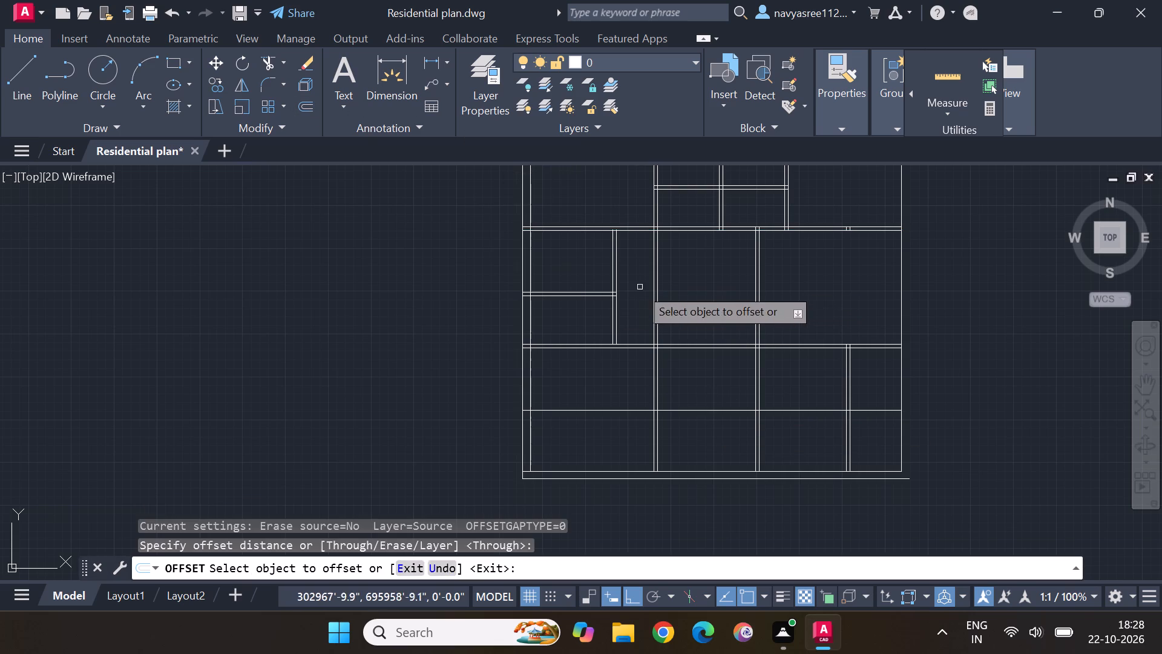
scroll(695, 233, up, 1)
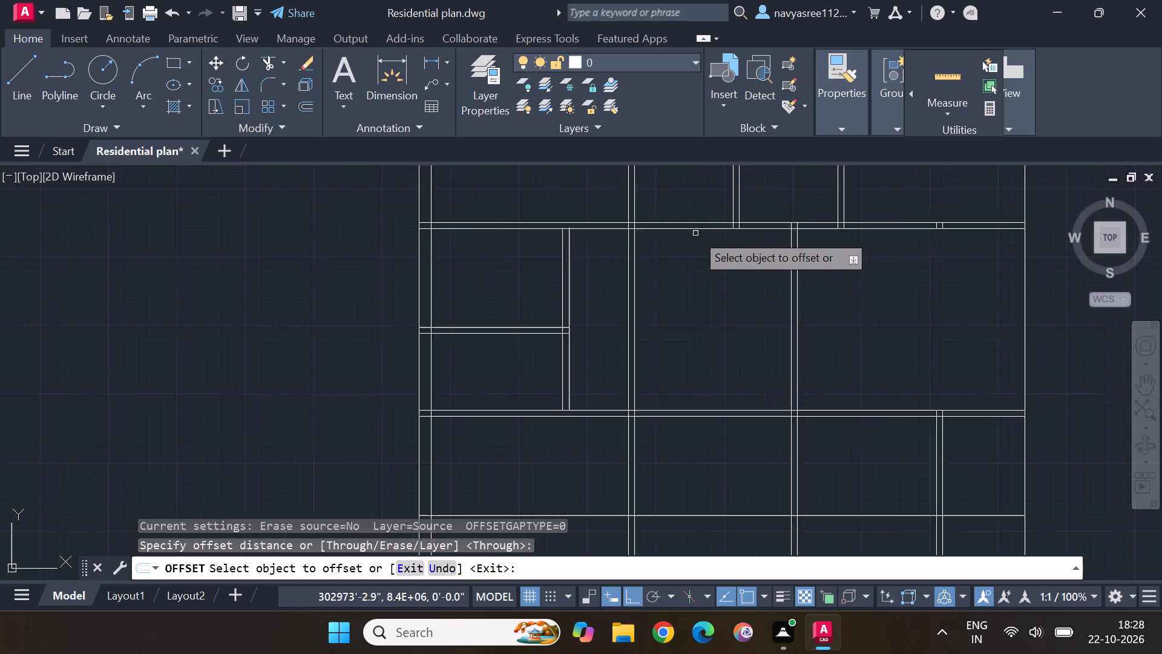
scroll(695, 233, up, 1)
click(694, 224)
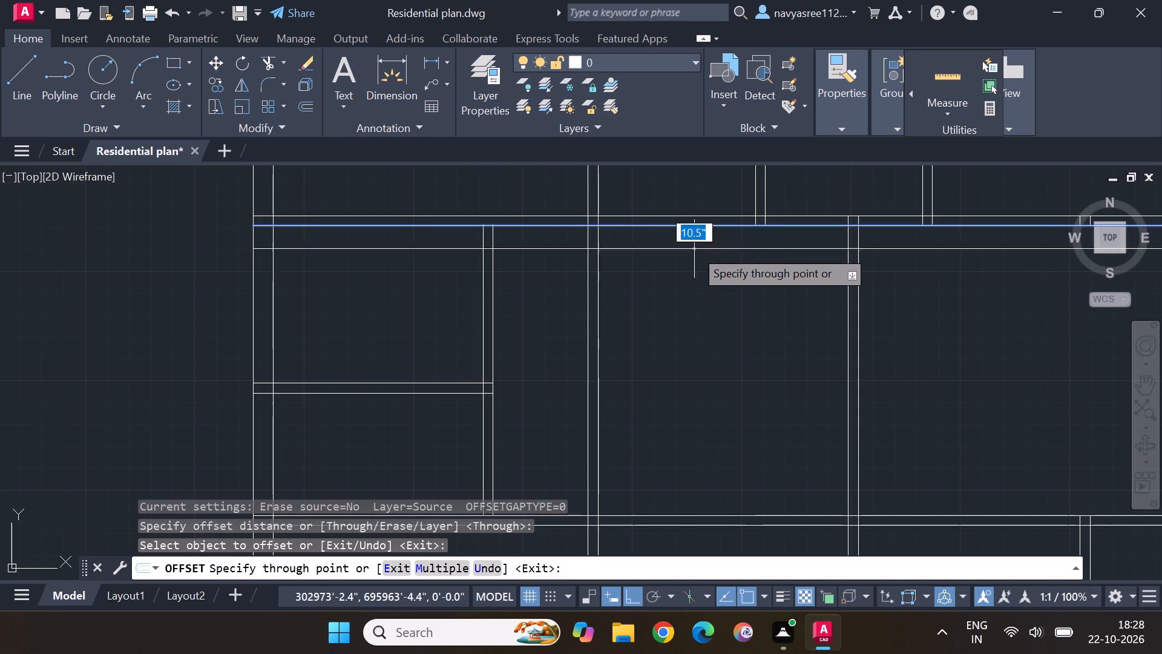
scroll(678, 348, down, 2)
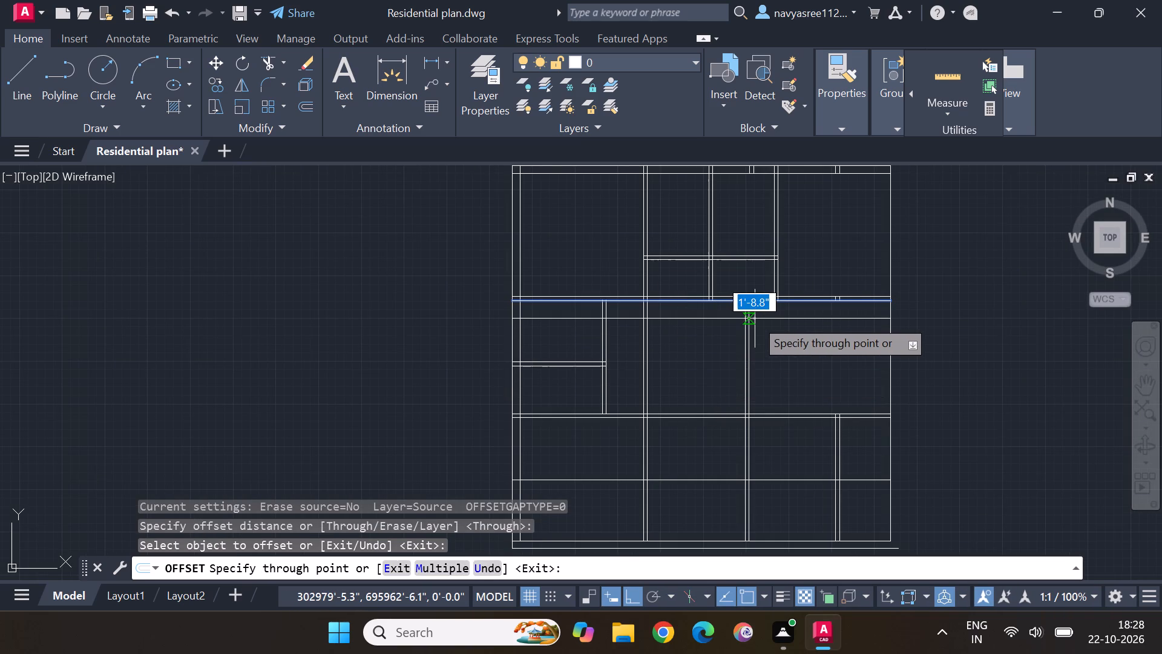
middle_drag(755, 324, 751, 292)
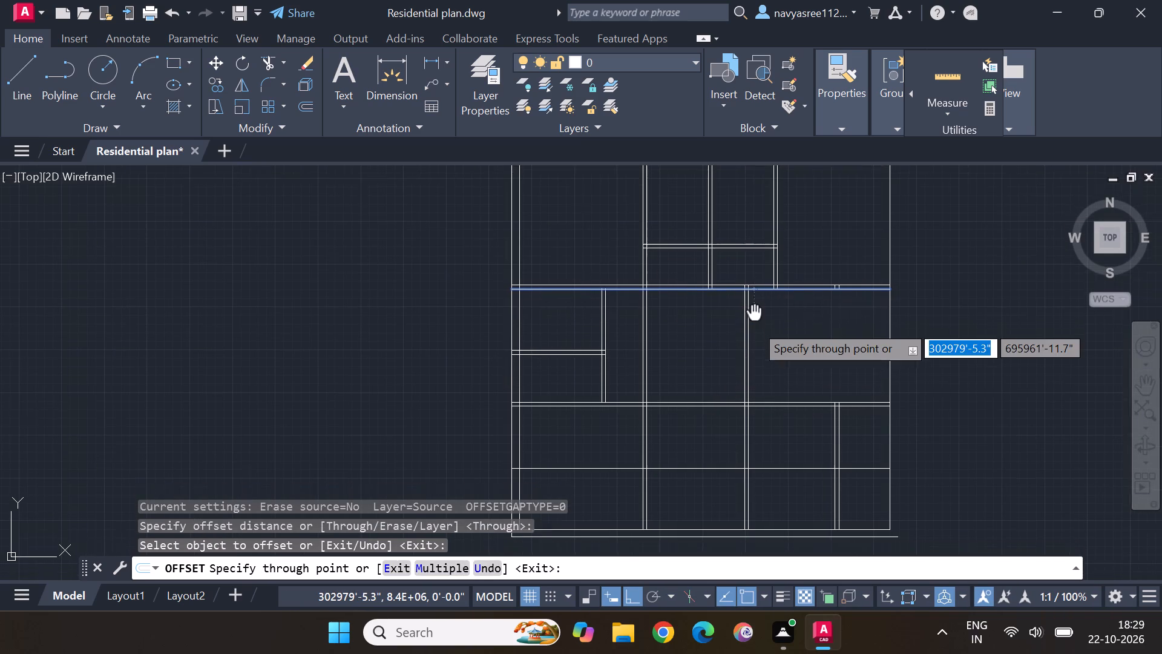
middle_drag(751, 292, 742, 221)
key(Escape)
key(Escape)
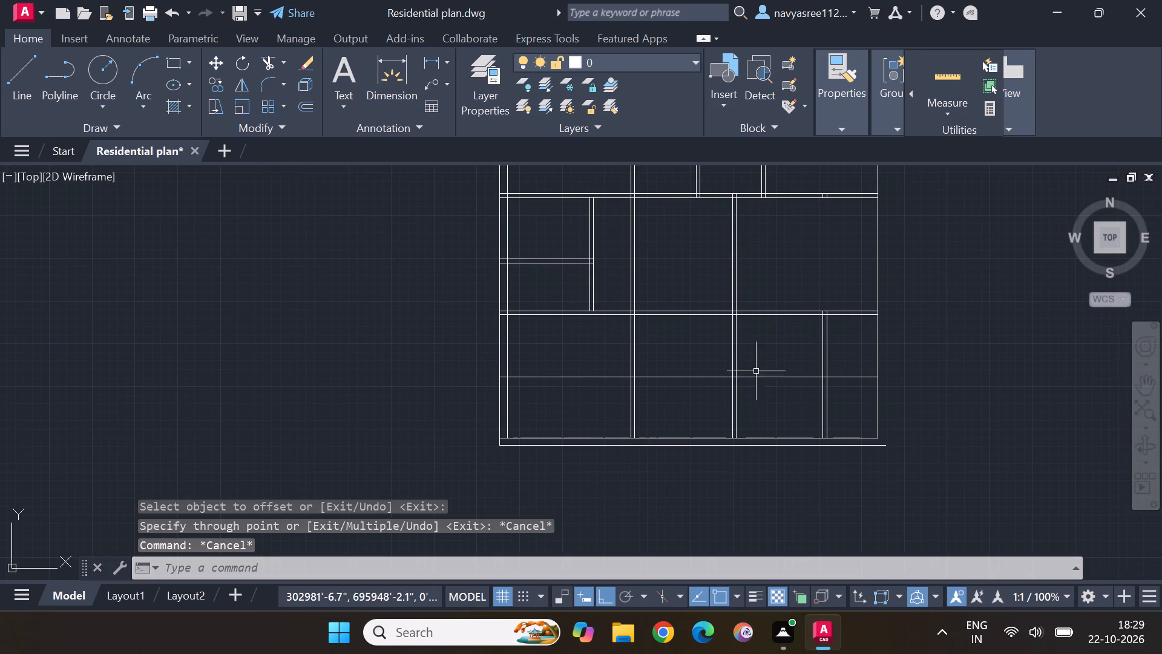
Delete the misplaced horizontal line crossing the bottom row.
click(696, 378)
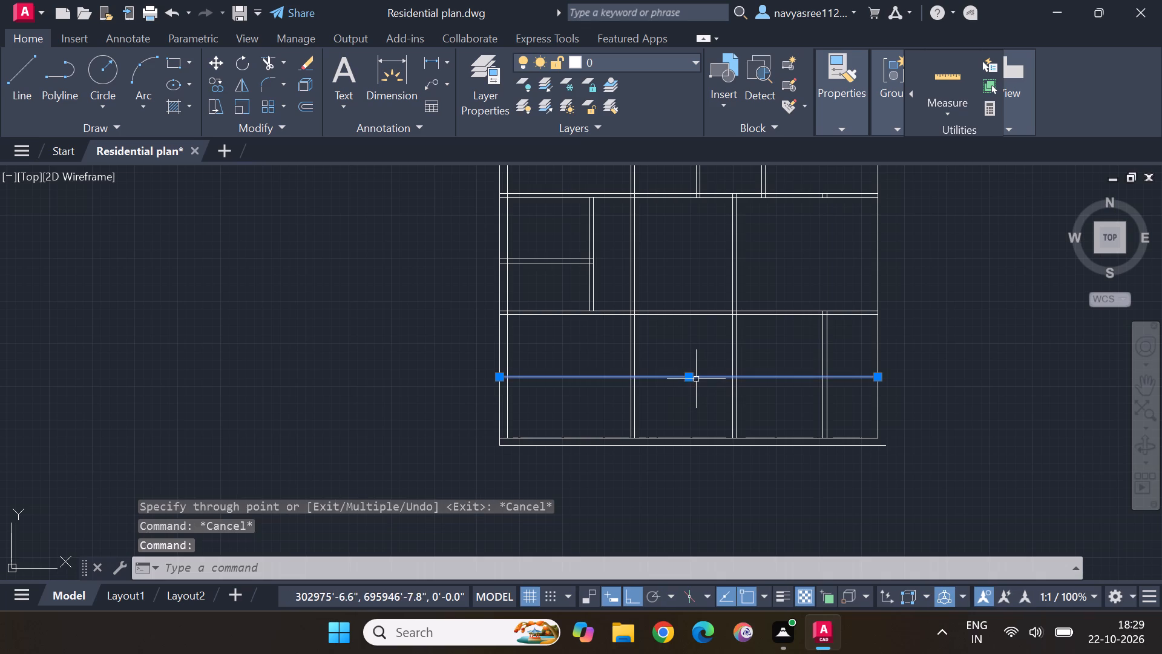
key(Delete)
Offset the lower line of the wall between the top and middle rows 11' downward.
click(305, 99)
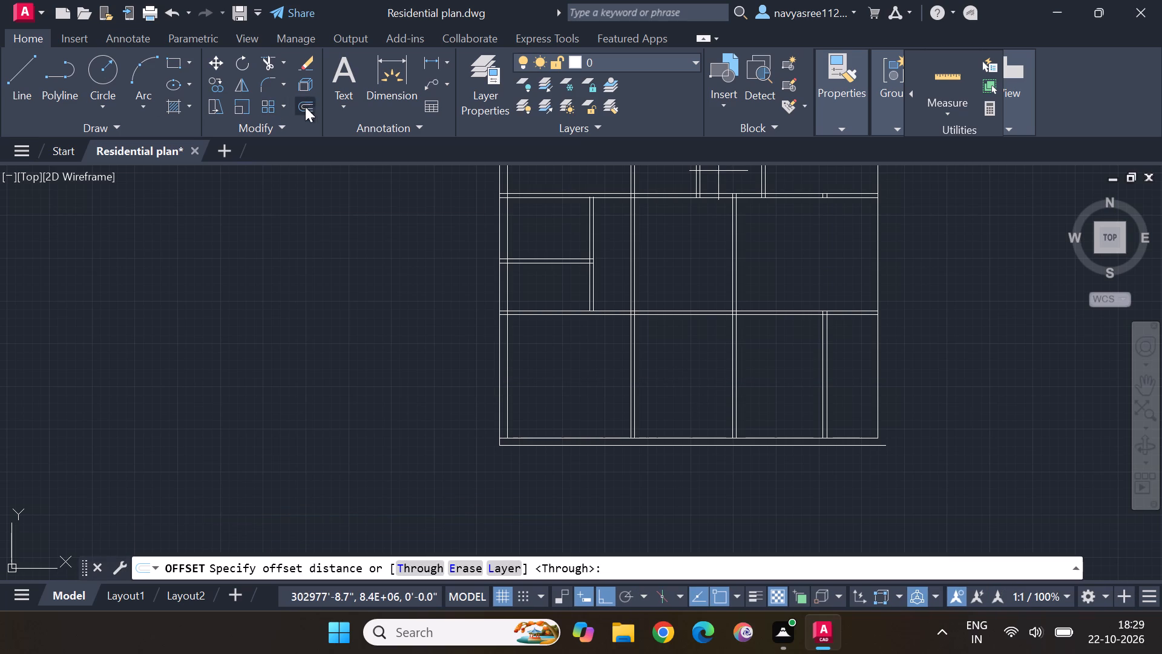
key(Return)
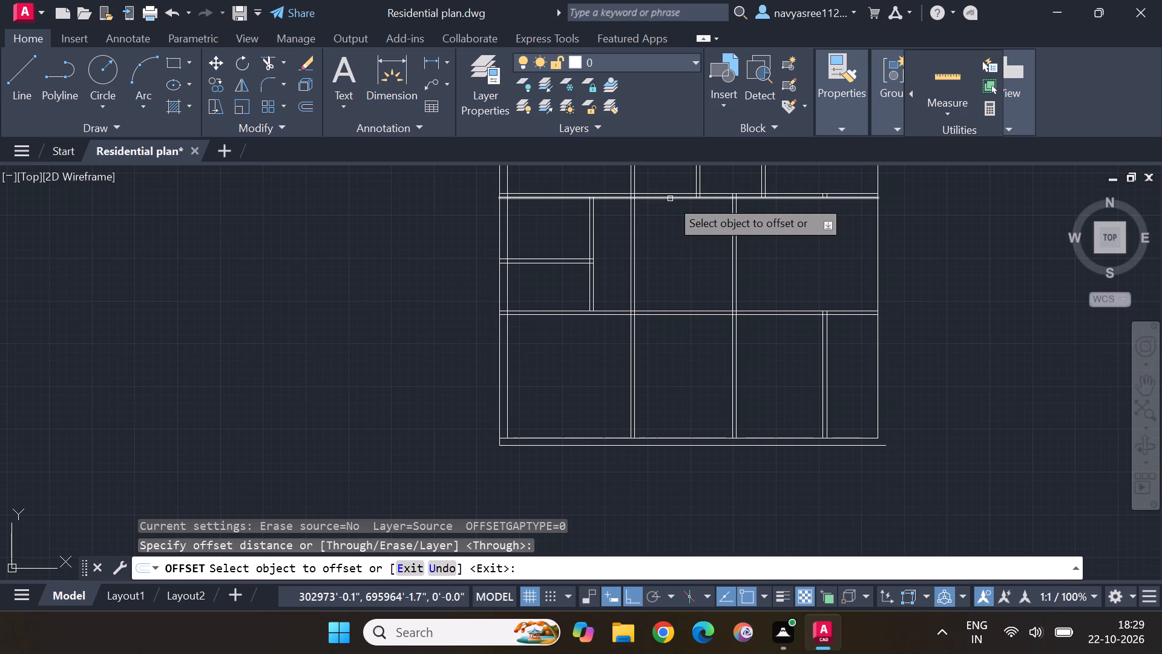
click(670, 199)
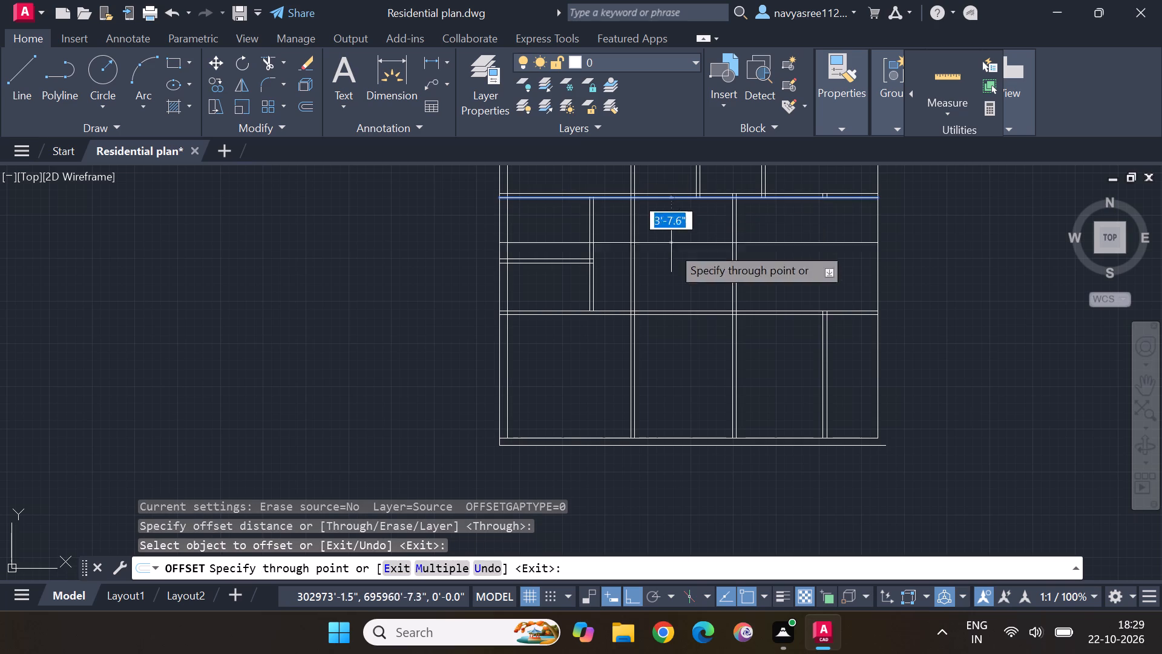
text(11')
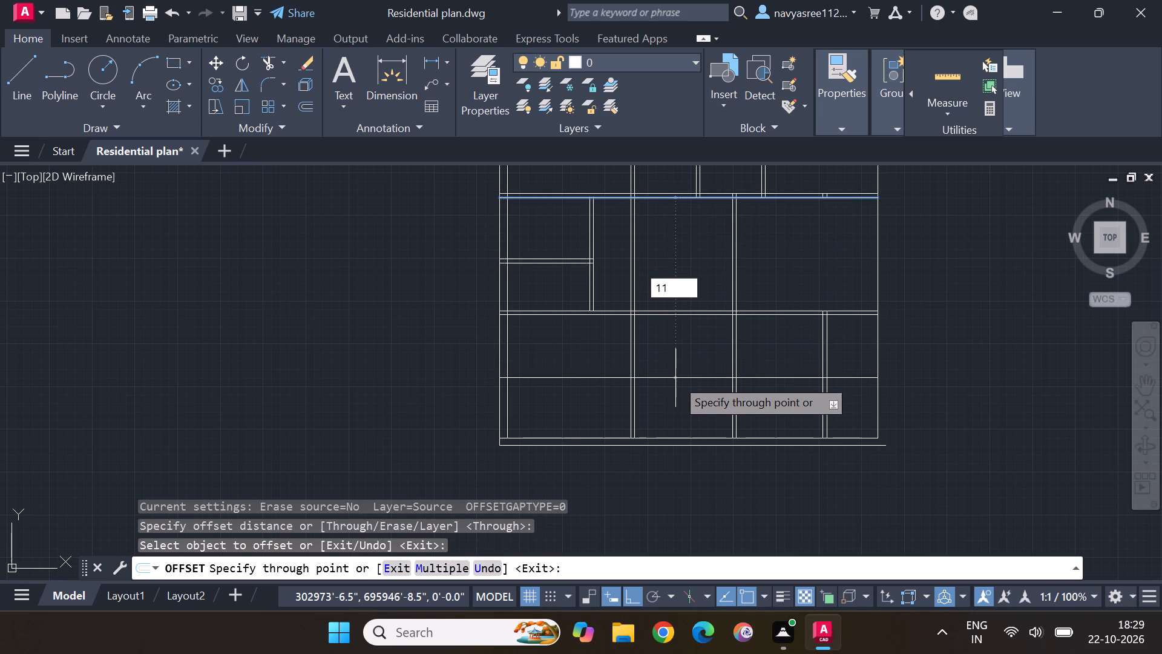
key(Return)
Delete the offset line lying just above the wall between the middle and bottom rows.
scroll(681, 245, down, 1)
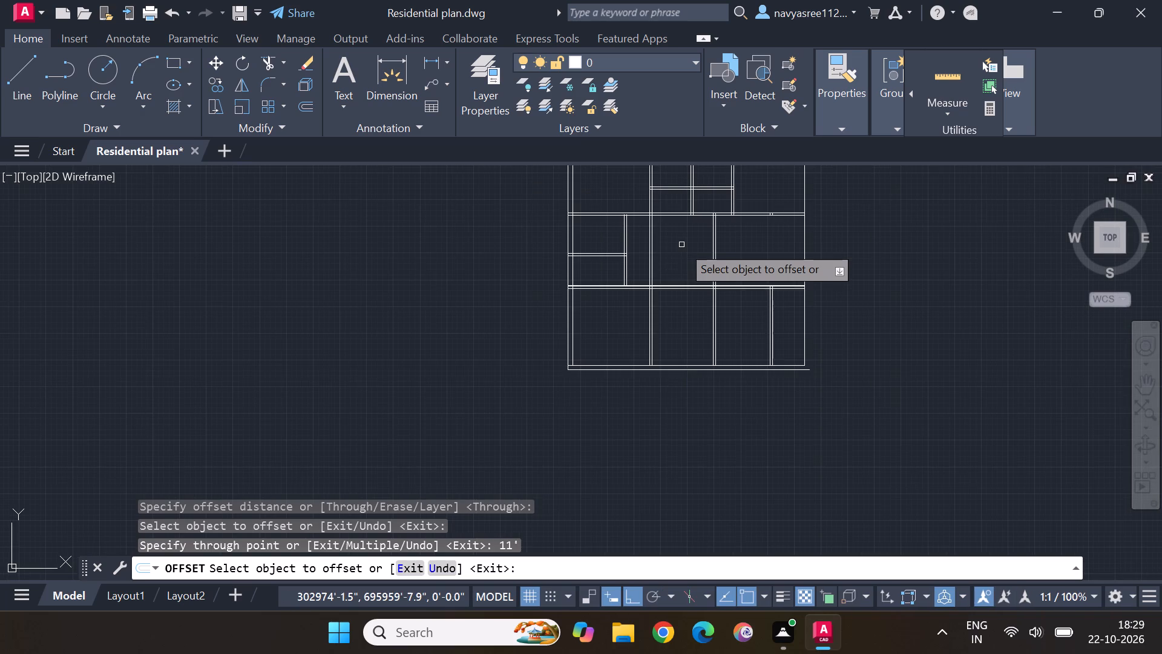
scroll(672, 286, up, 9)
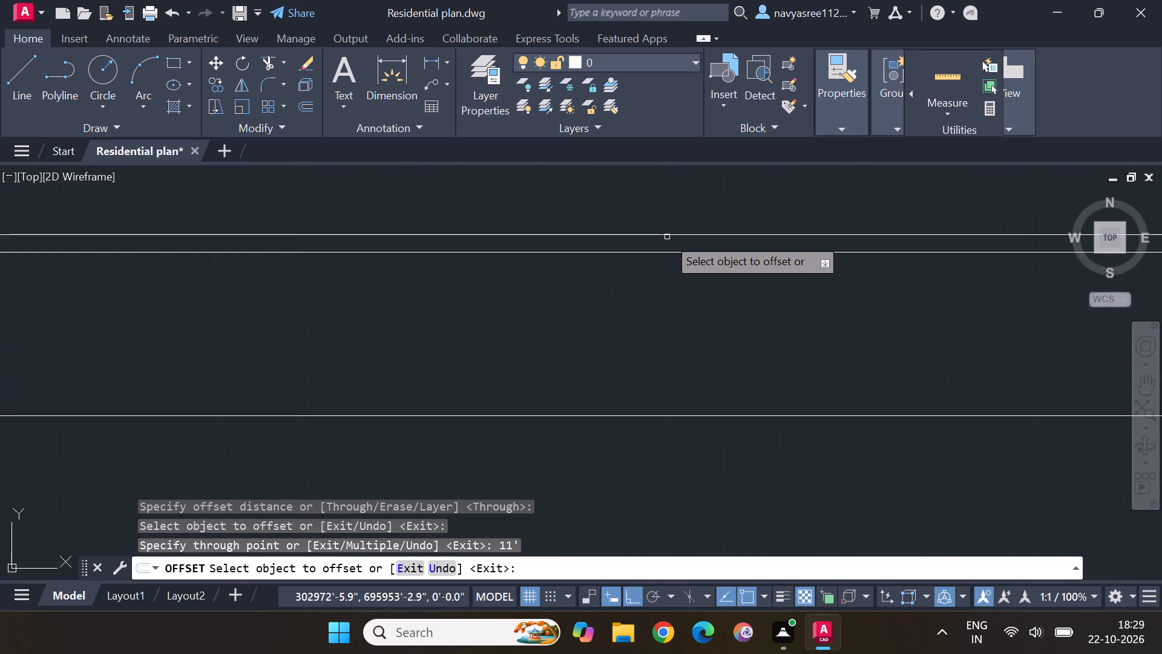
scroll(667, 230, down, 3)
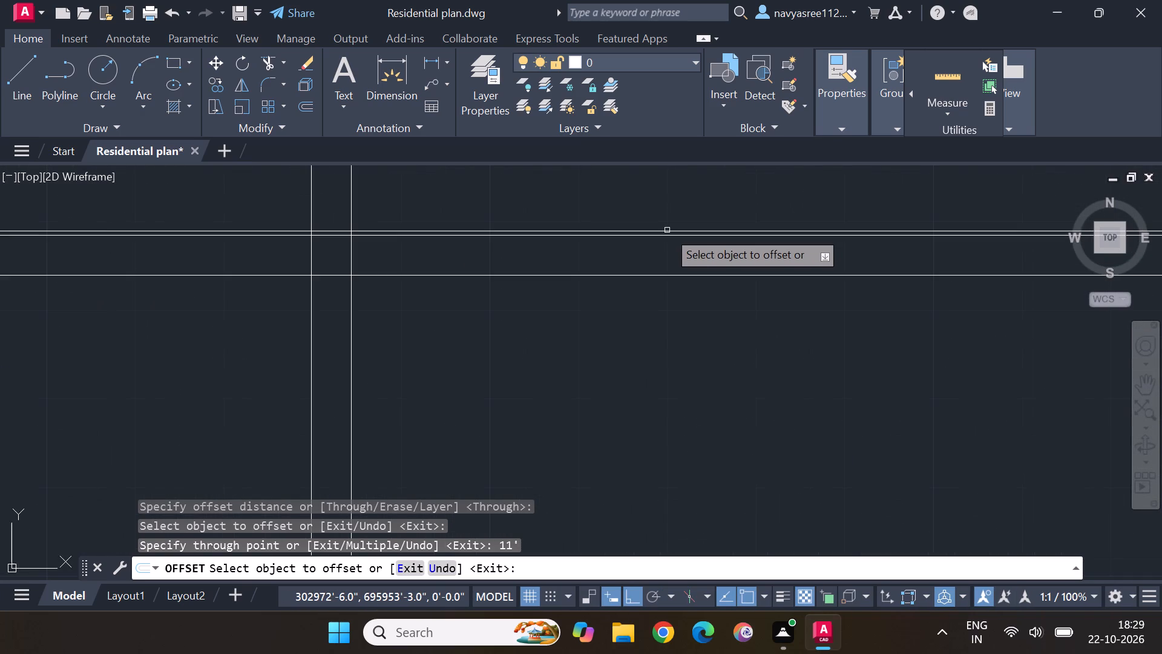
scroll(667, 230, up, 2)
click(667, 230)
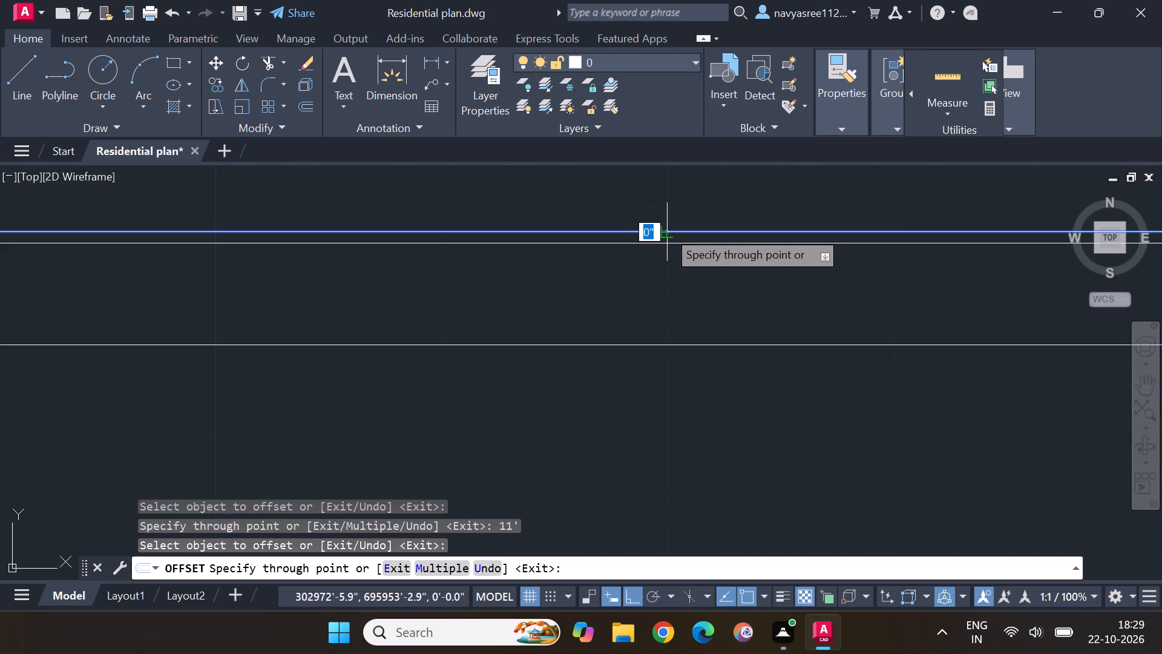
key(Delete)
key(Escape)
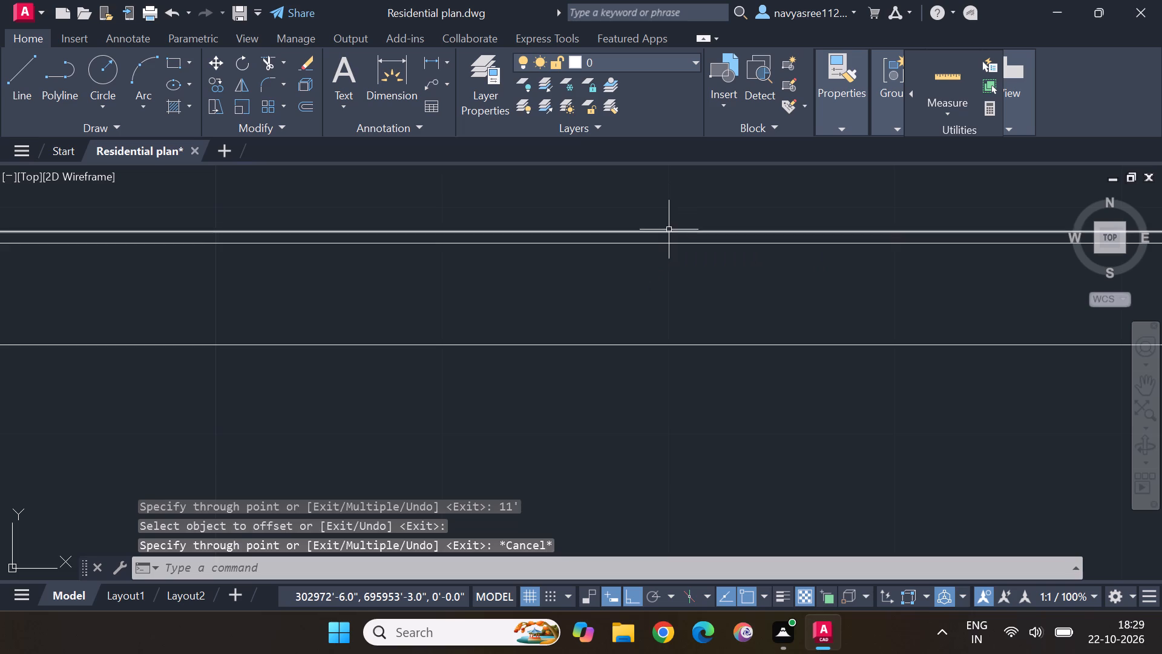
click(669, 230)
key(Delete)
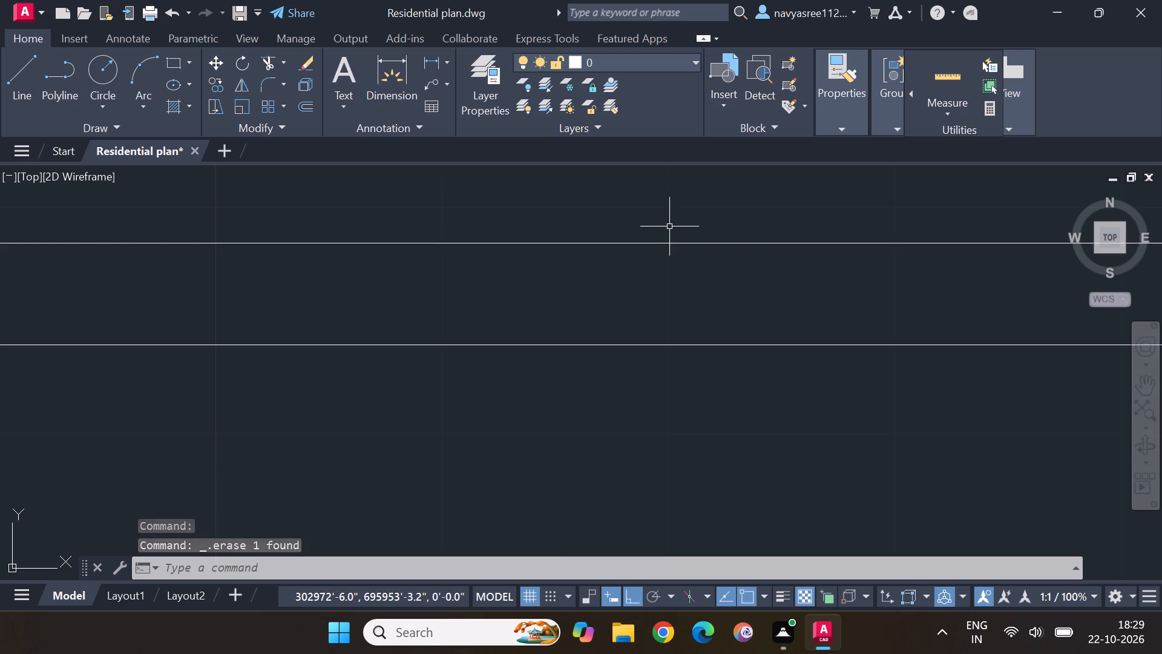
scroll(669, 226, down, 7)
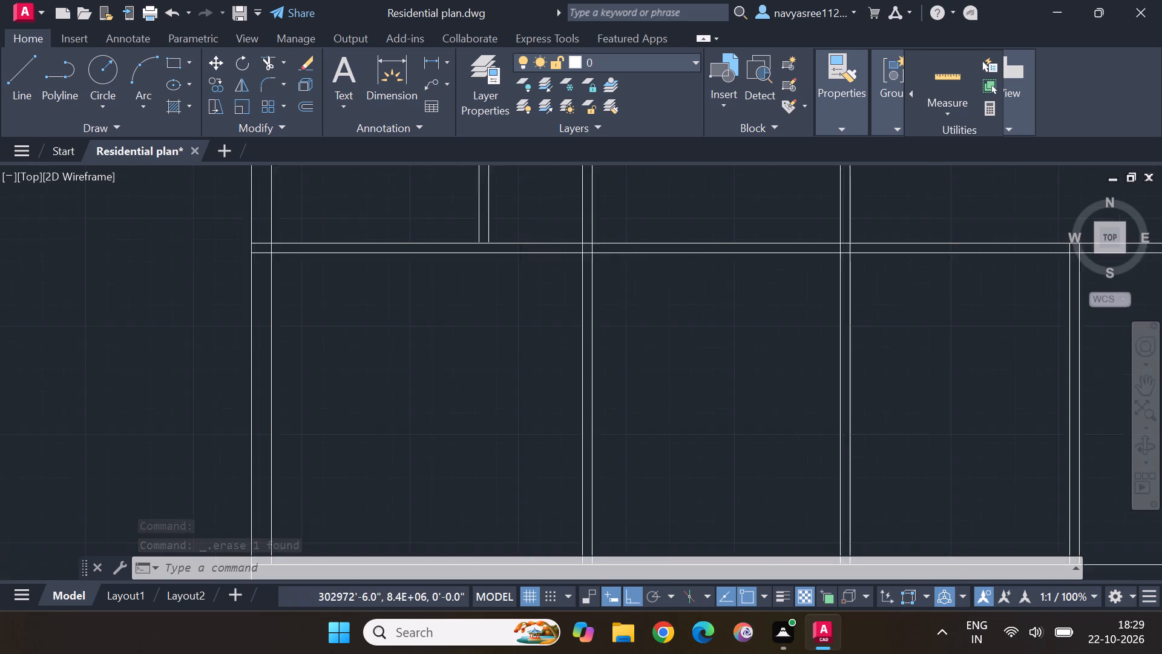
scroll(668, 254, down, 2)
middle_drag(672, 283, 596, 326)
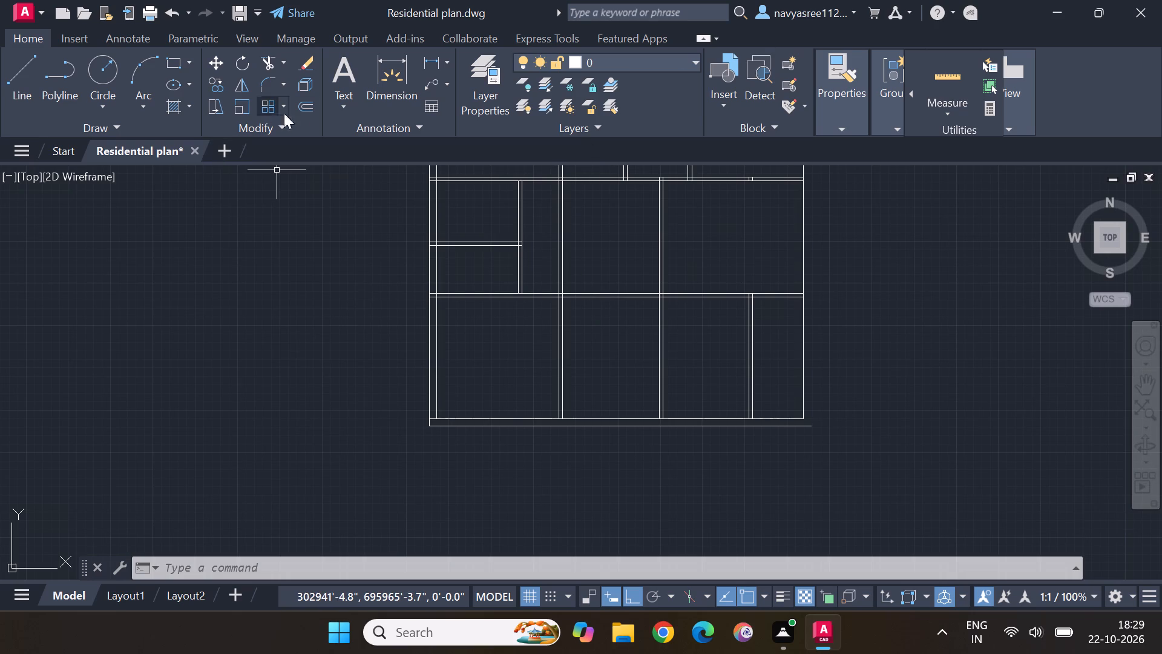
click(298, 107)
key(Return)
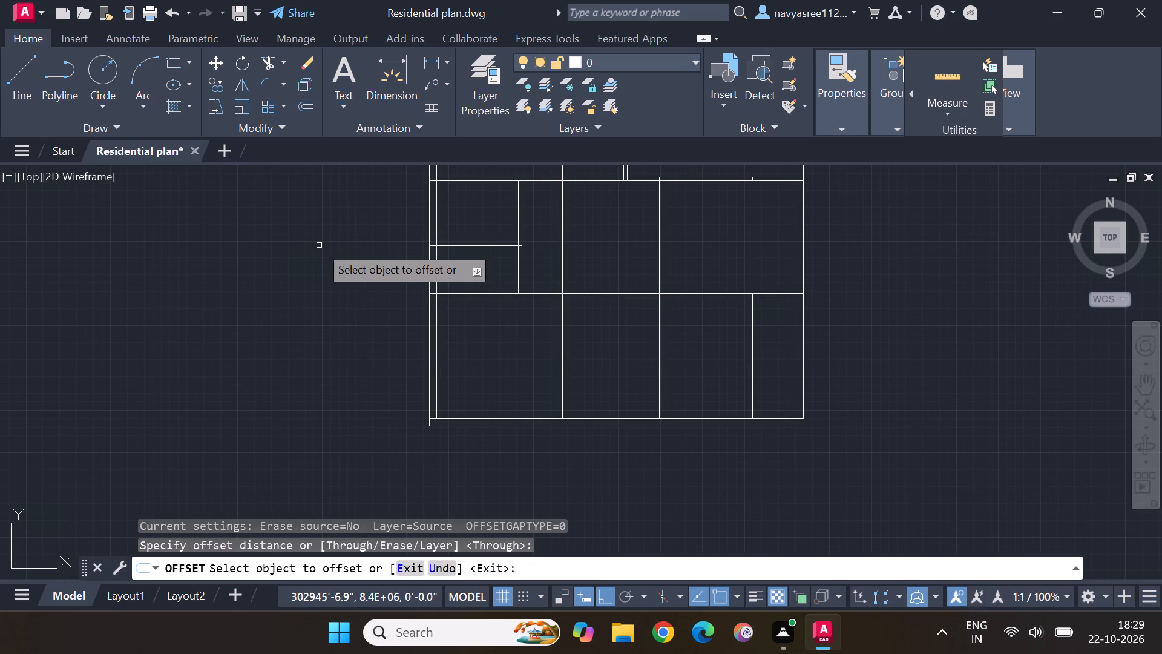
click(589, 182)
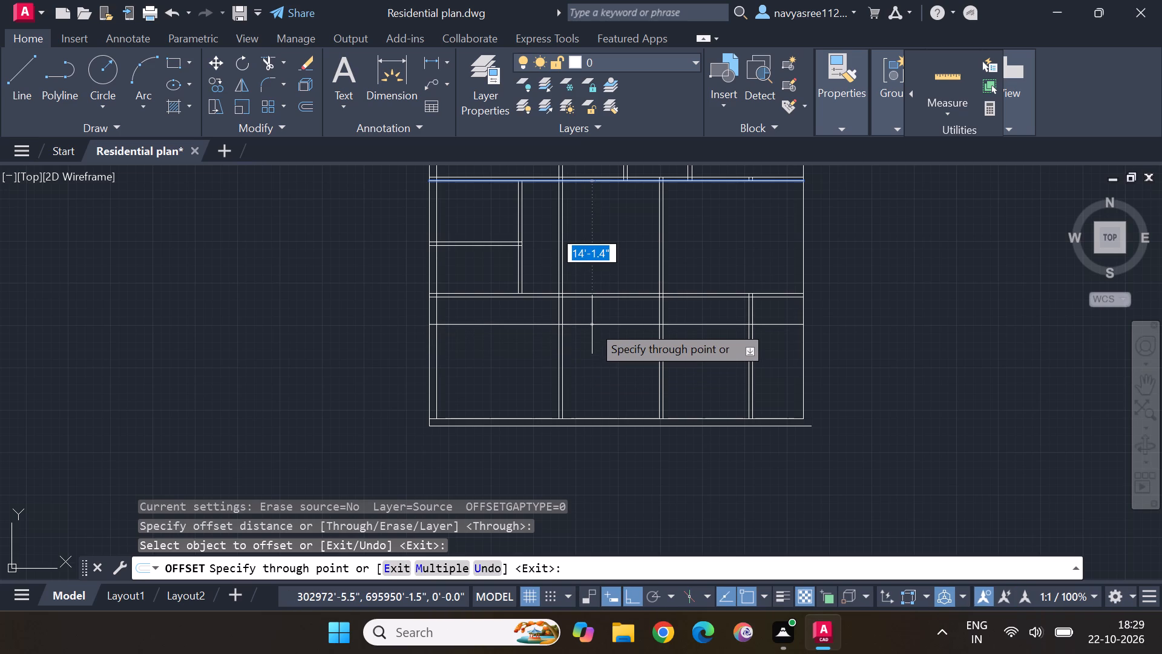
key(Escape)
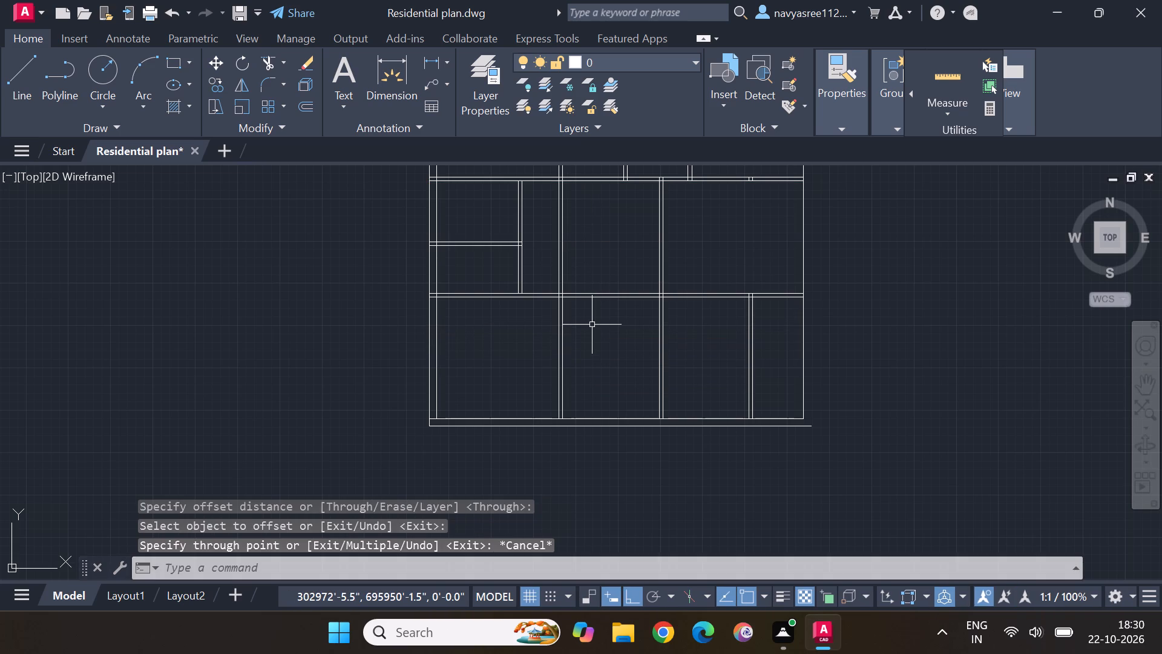
Offset the lower line of the wall between the middle and bottom rows 11' downward.
key(space)
key(Return)
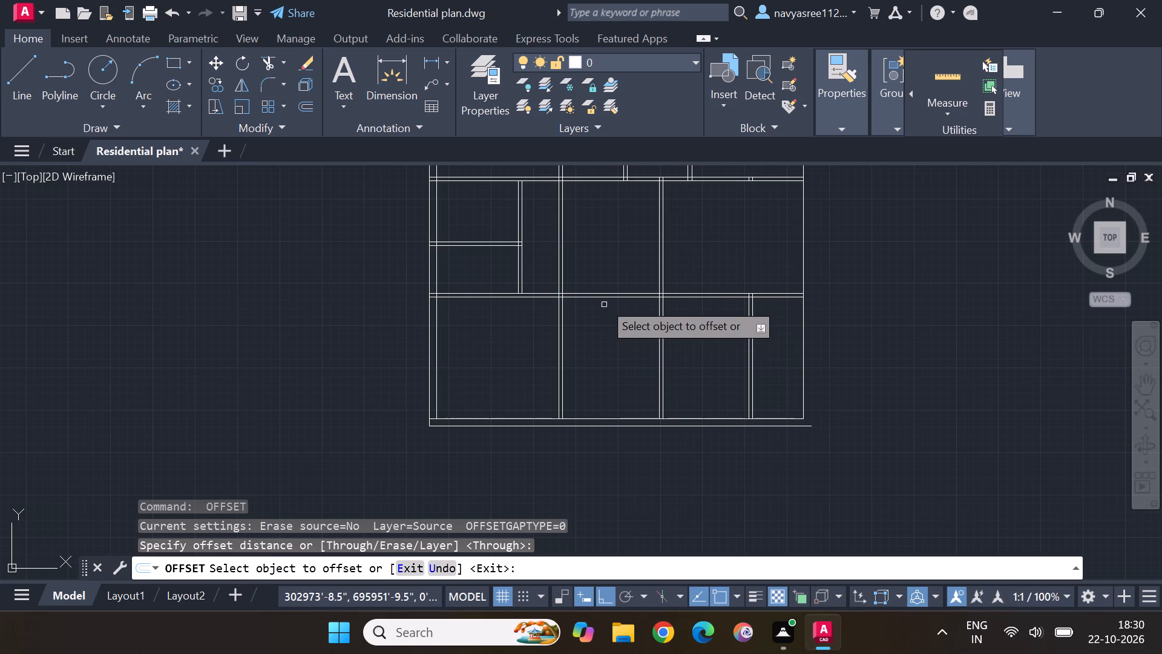
click(601, 298)
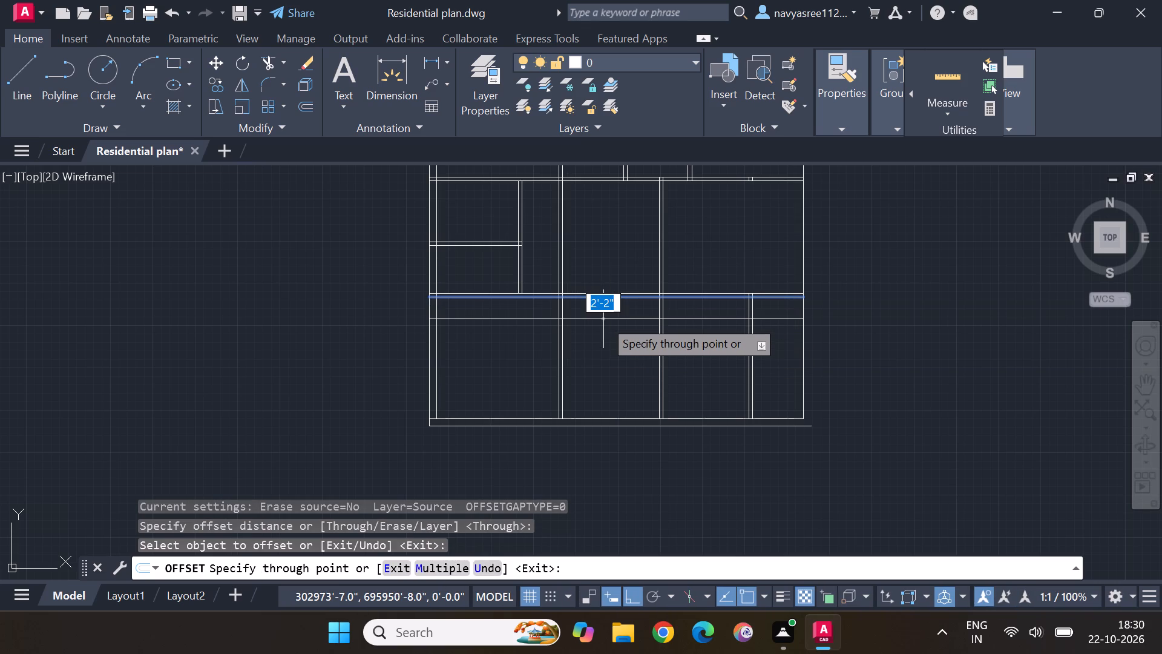
text(11')
key(Return)
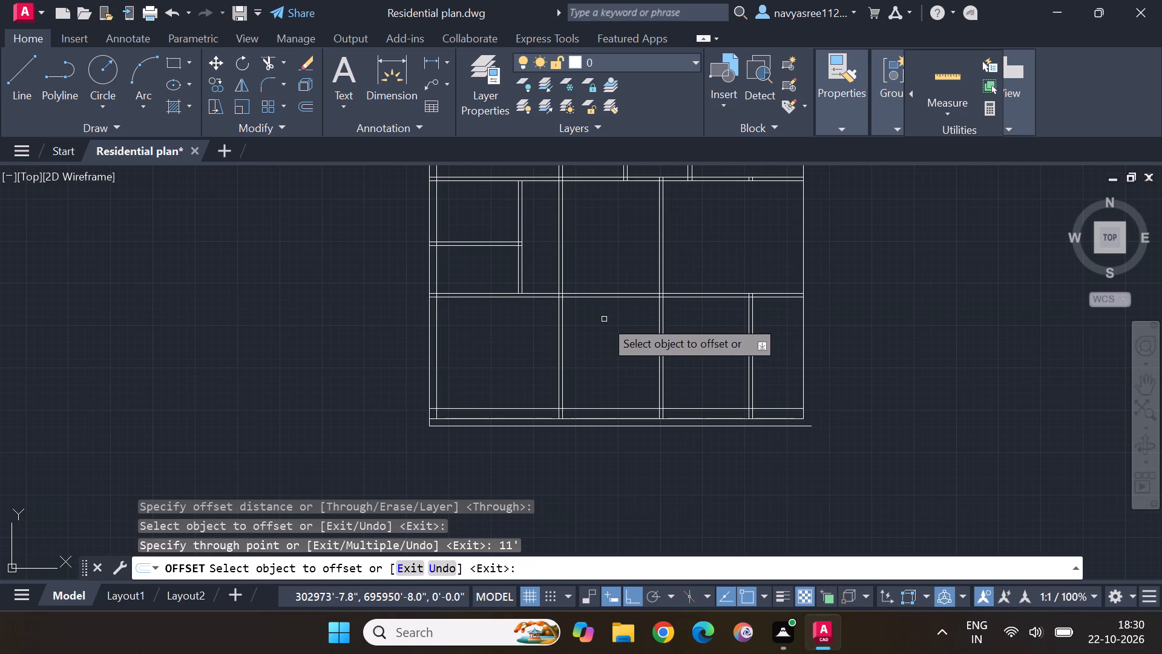
middle_drag(605, 319, 781, 254)
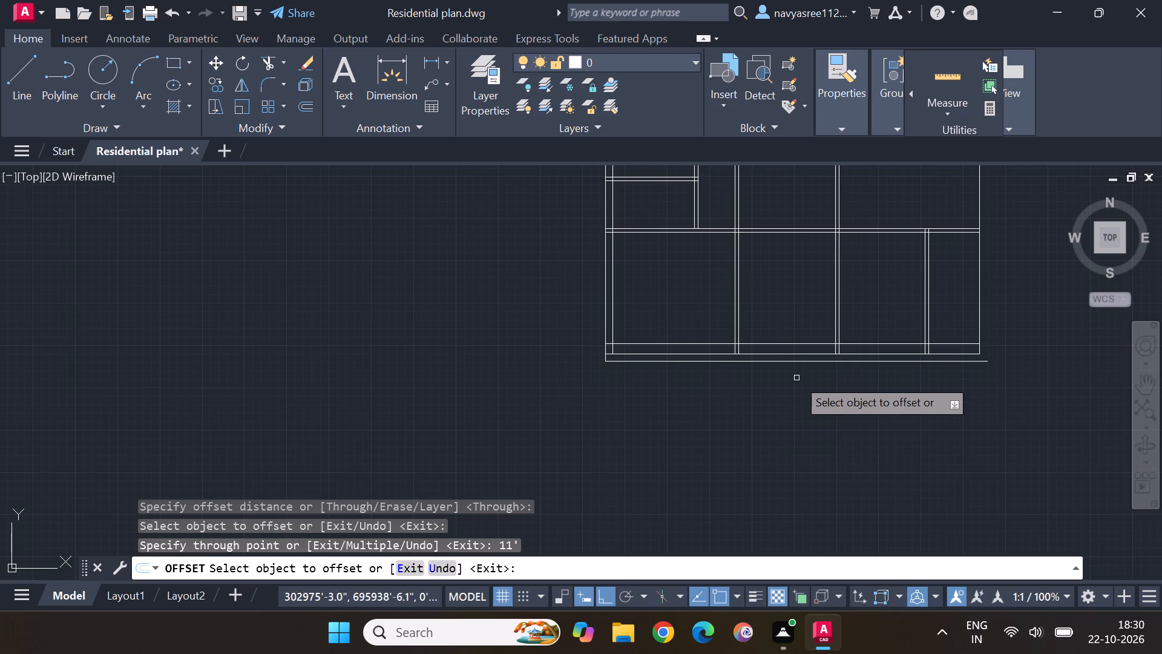
scroll(796, 378, up, 3)
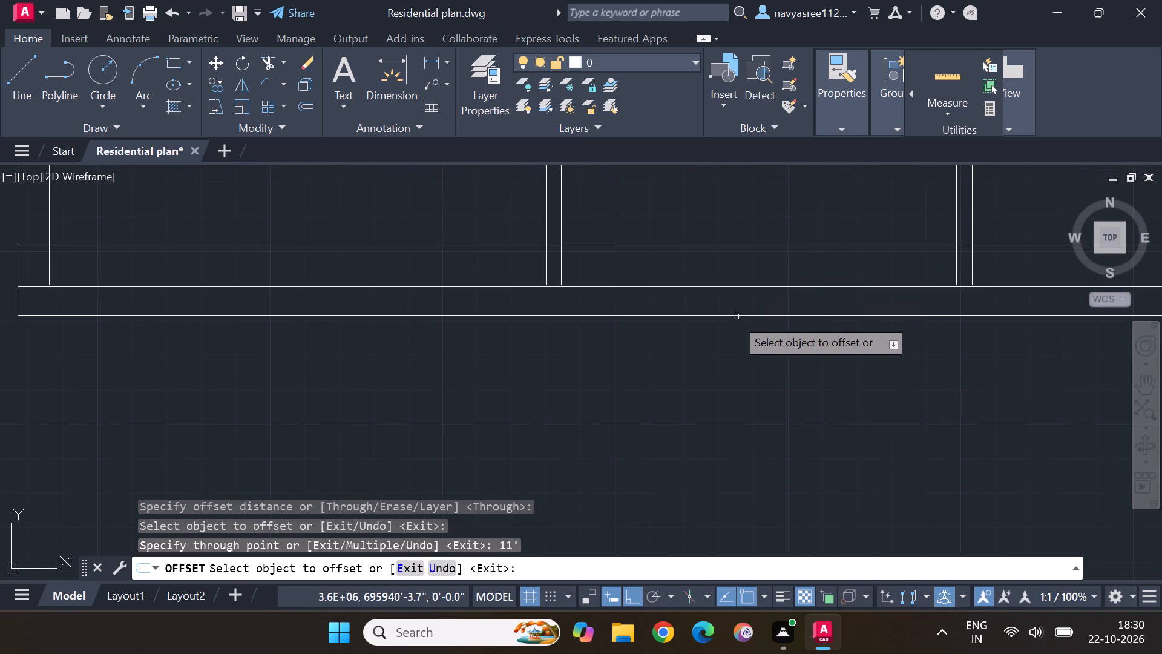
key(Escape)
key(Escape)
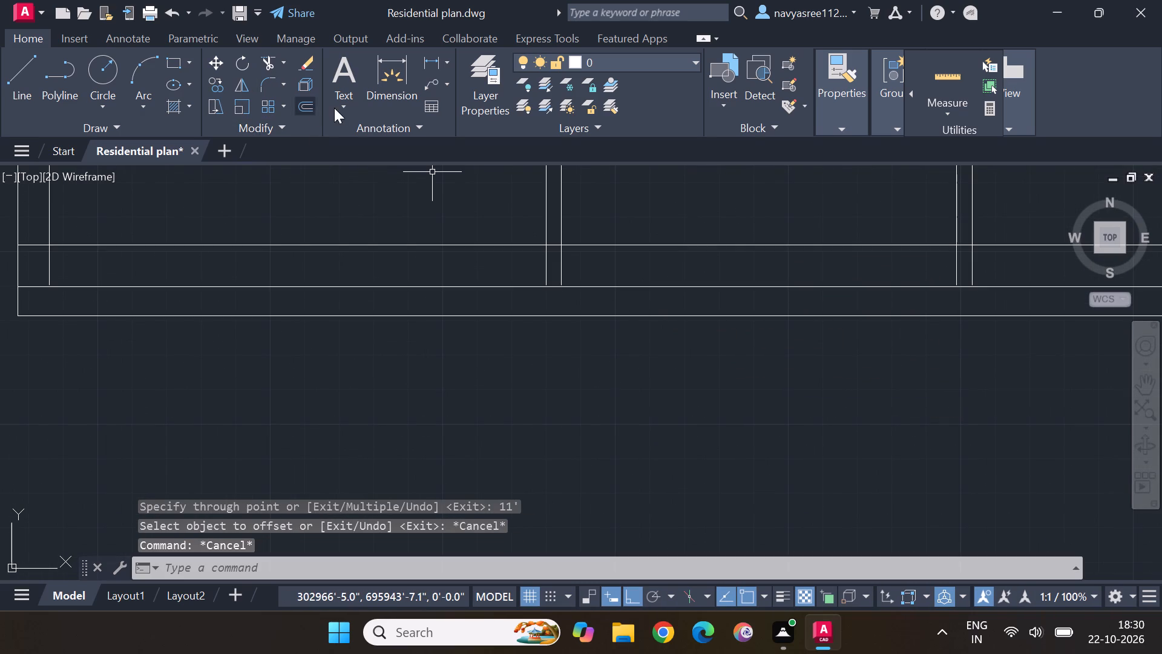
Stretch the lower ends of both partition lines left of the bottom row's second room about 5'-9" downward, through the bottom outer wall.
click(547, 267)
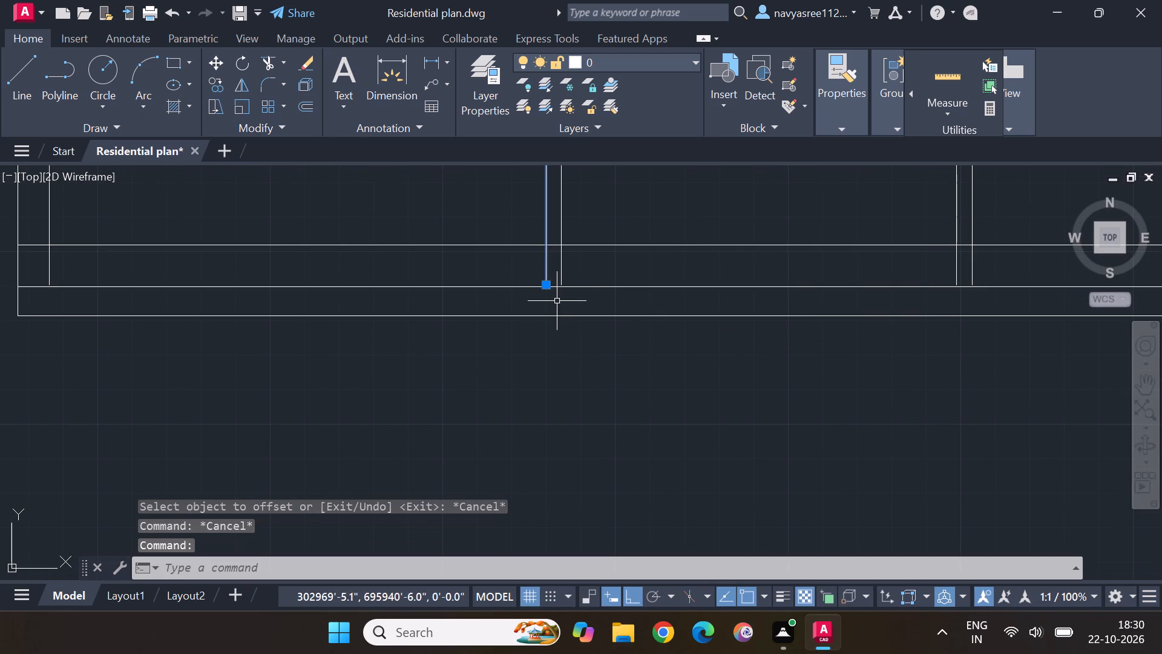
click(543, 284)
click(542, 525)
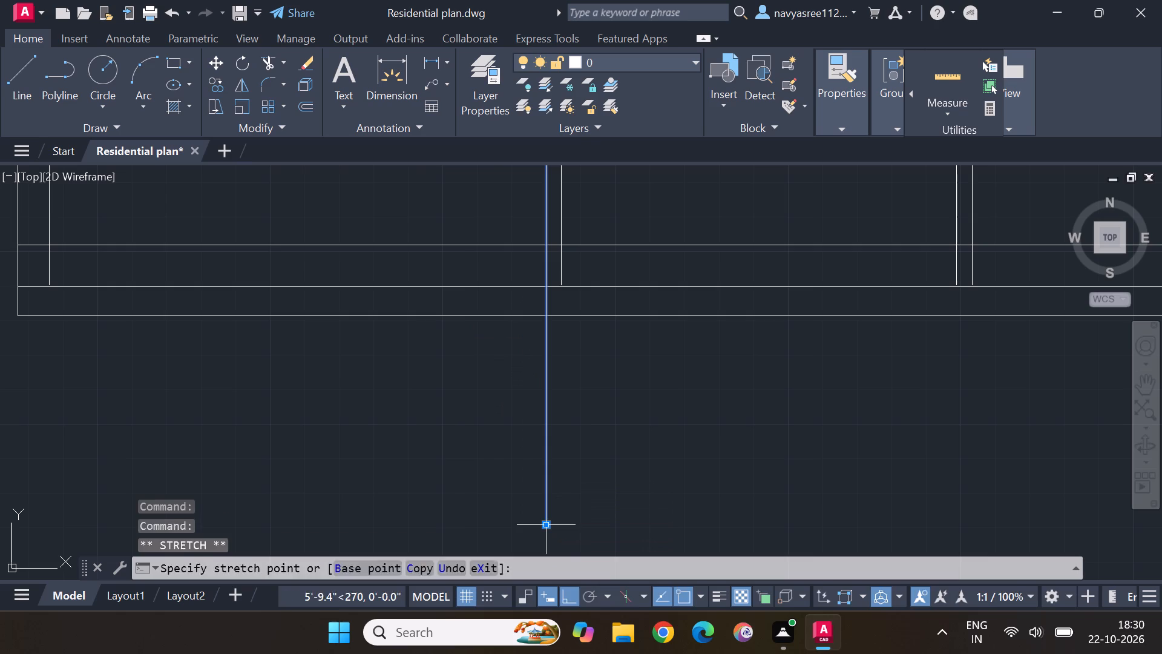
key(Escape)
key(Escape)
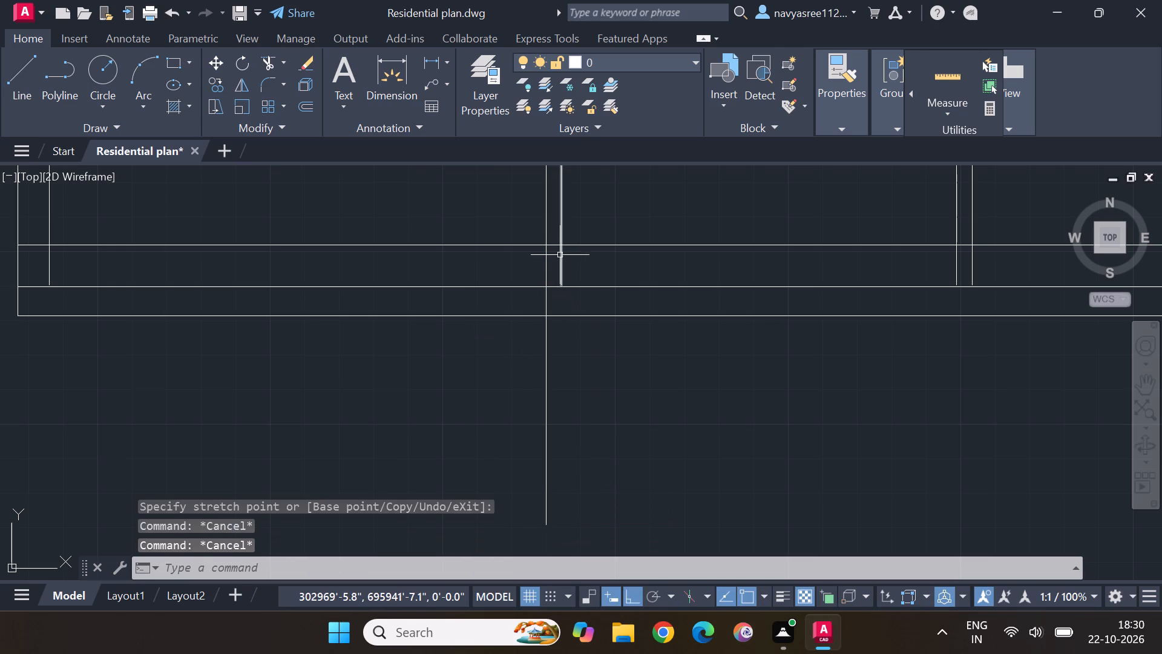
click(560, 255)
click(560, 286)
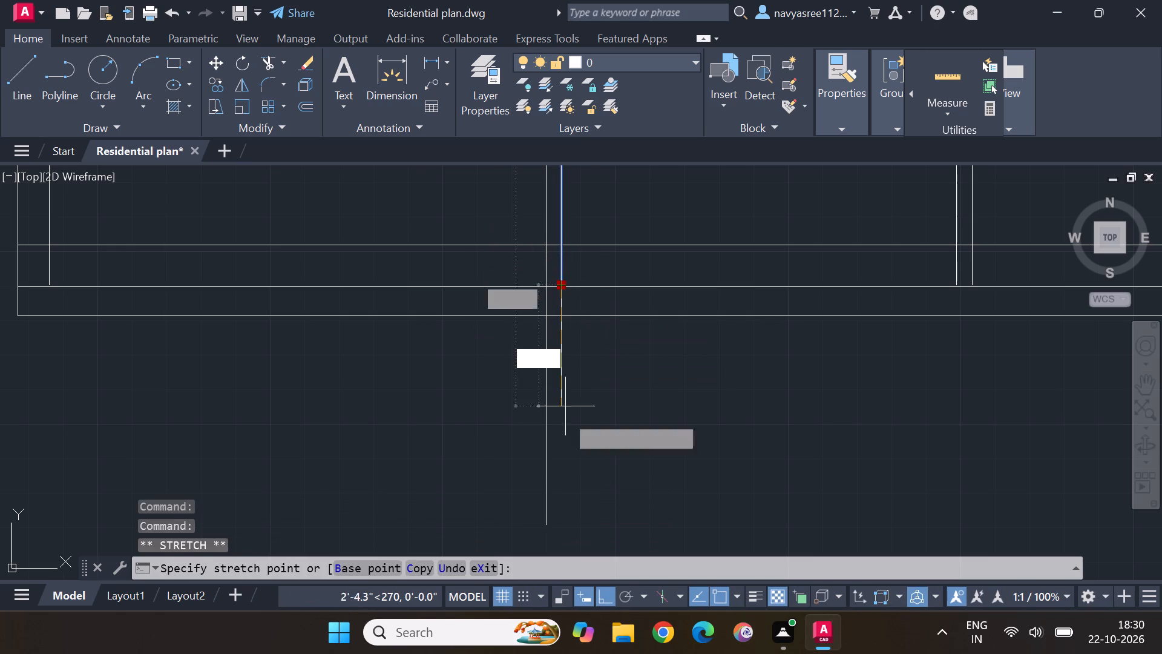
click(564, 517)
key(Escape)
key(Escape)
key(Escape)
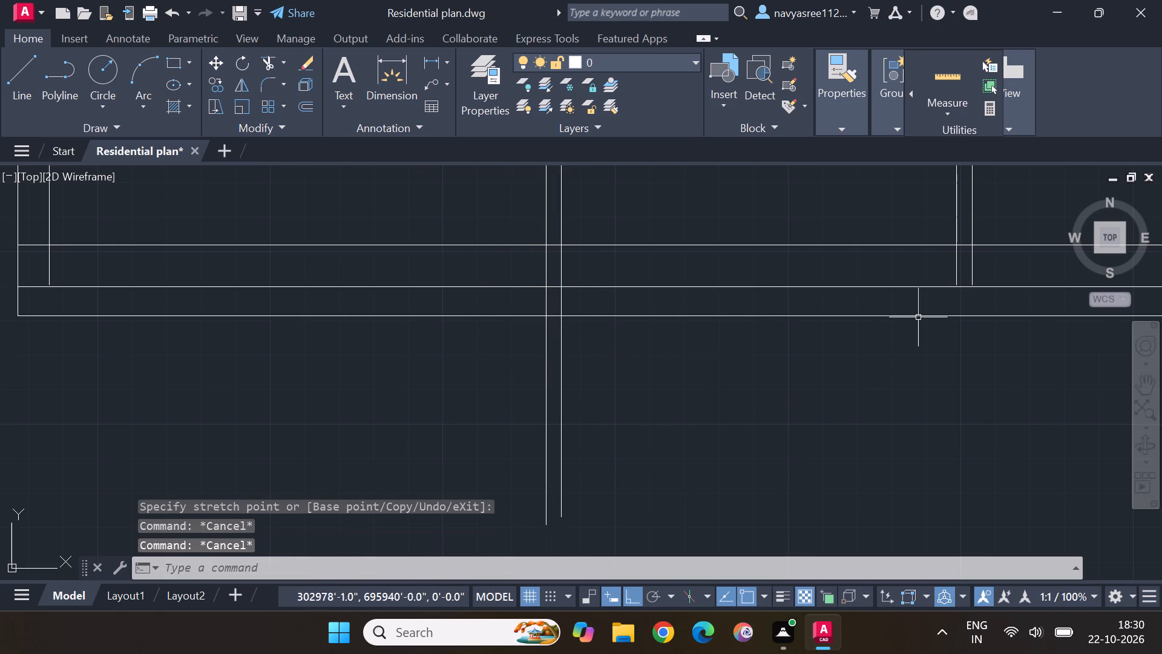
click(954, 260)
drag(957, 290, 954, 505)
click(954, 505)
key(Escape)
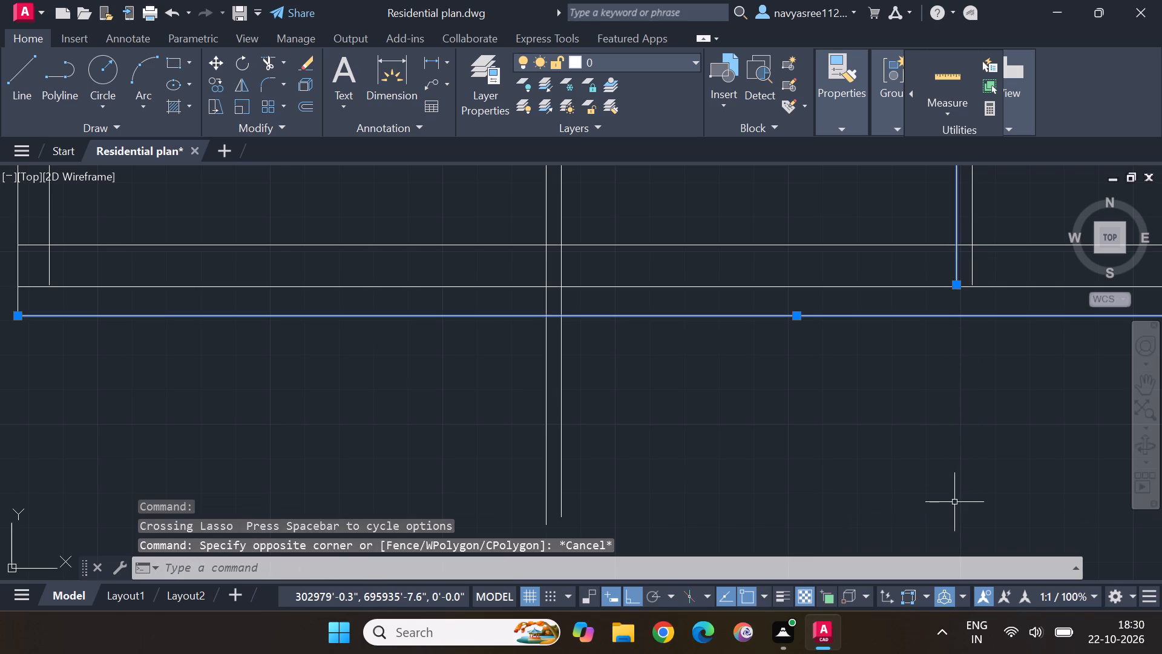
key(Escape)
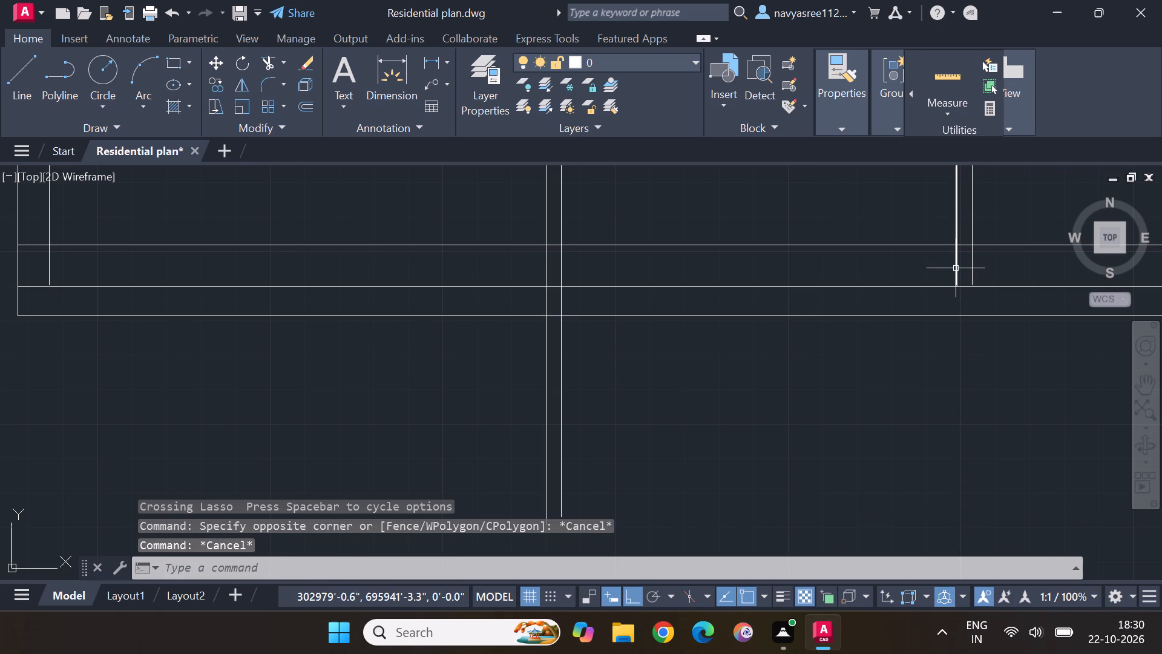
Stretch the lower ends of both partition lines right of the bottom row's second room downward, past the bottom outer wall.
click(956, 268)
click(957, 286)
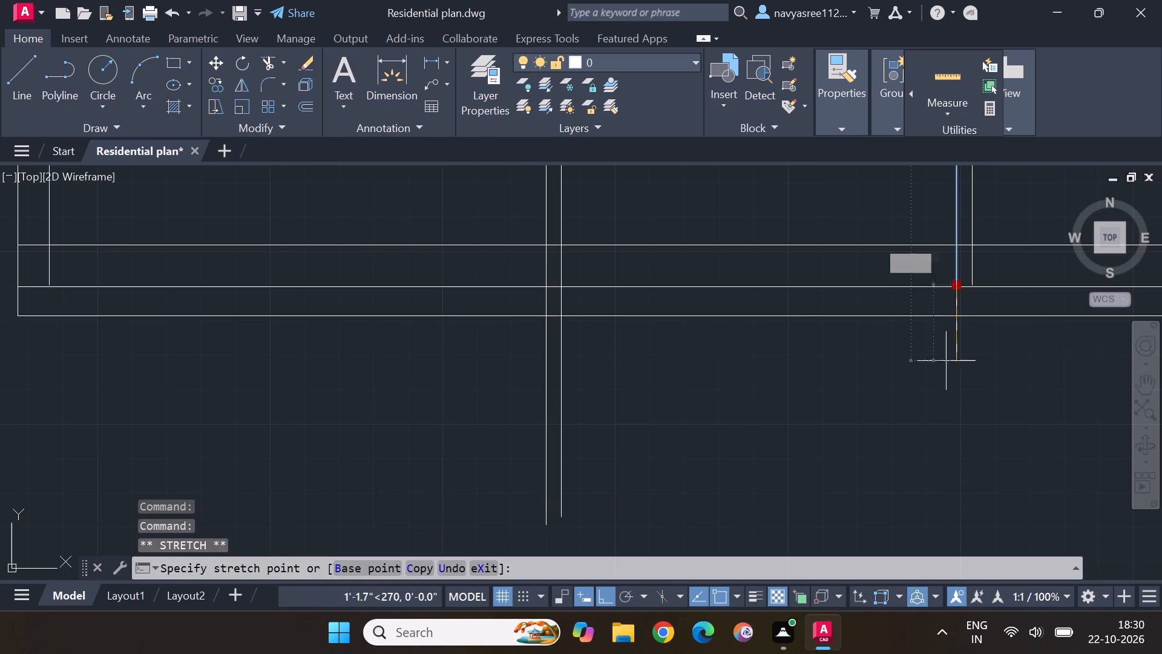
click(944, 484)
key(Escape)
key(Escape)
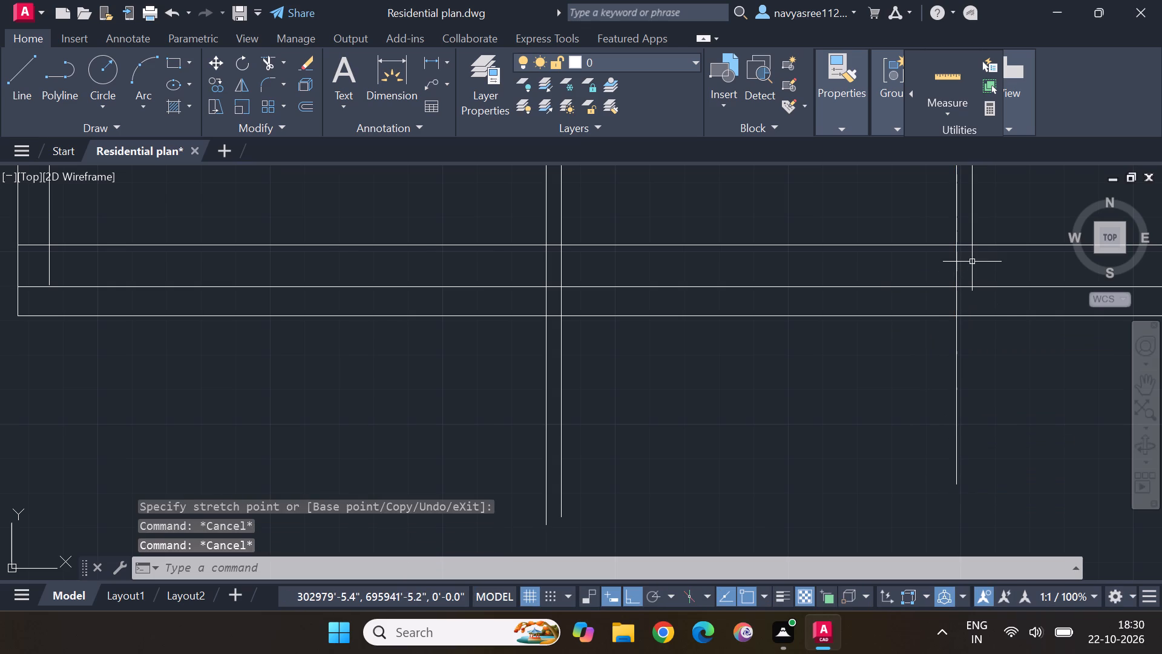
click(973, 261)
click(972, 282)
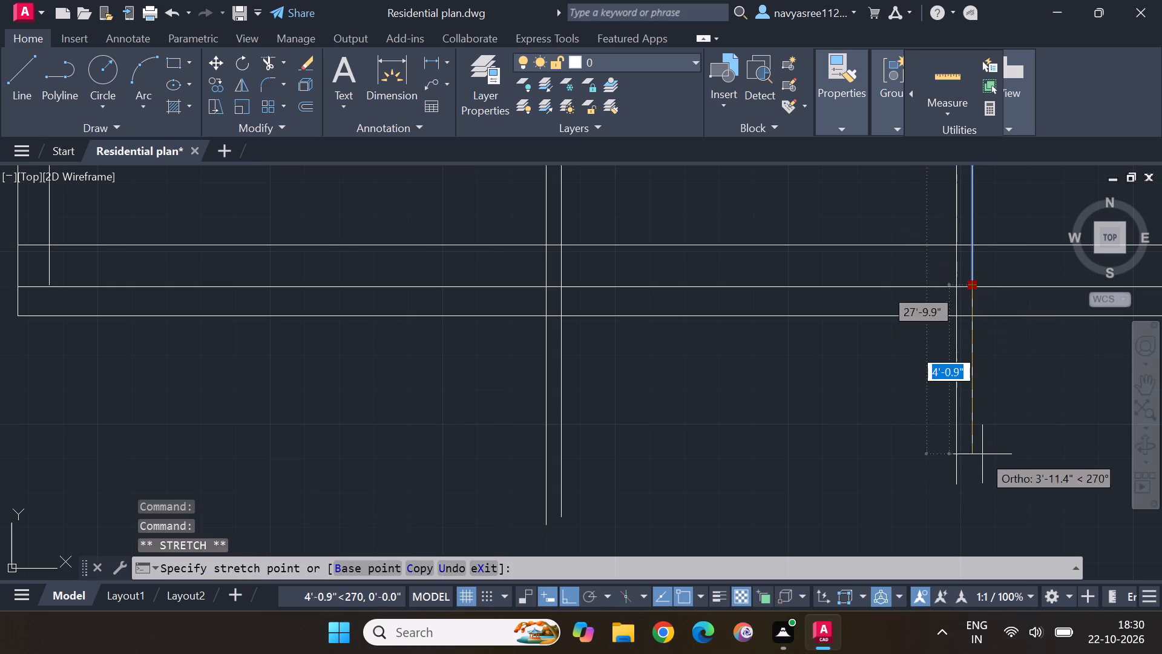
click(979, 468)
key(Escape)
key(Escape)
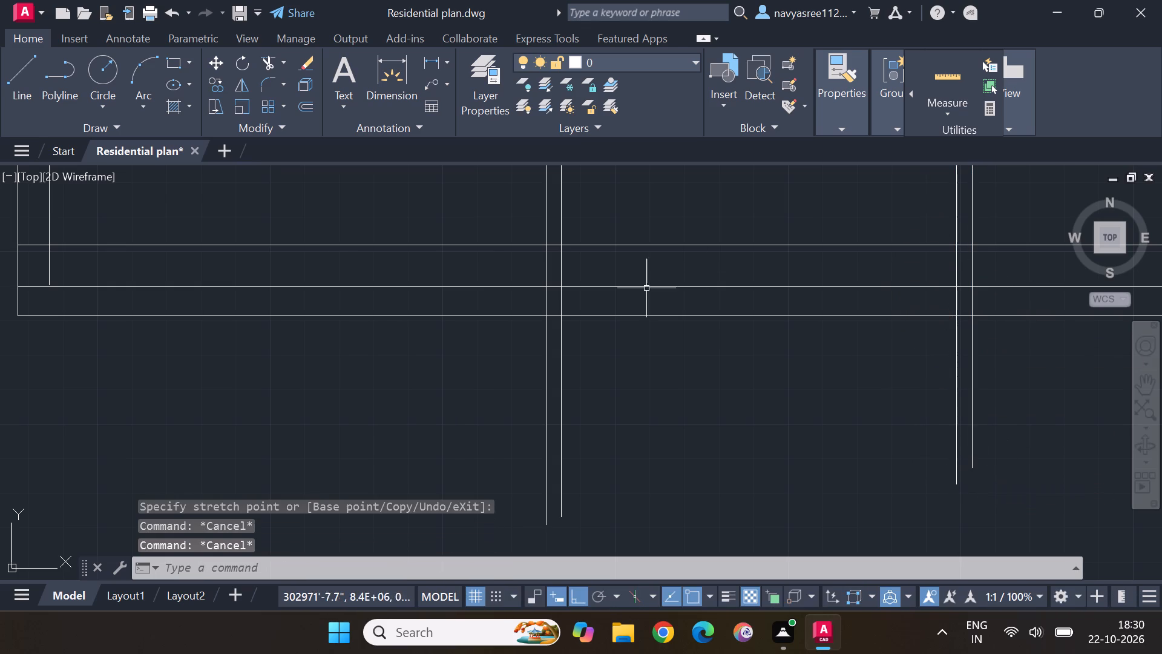
Trim both bottom outer wall lines between the two extended partitions of the bottom row's second room.
click(268, 61)
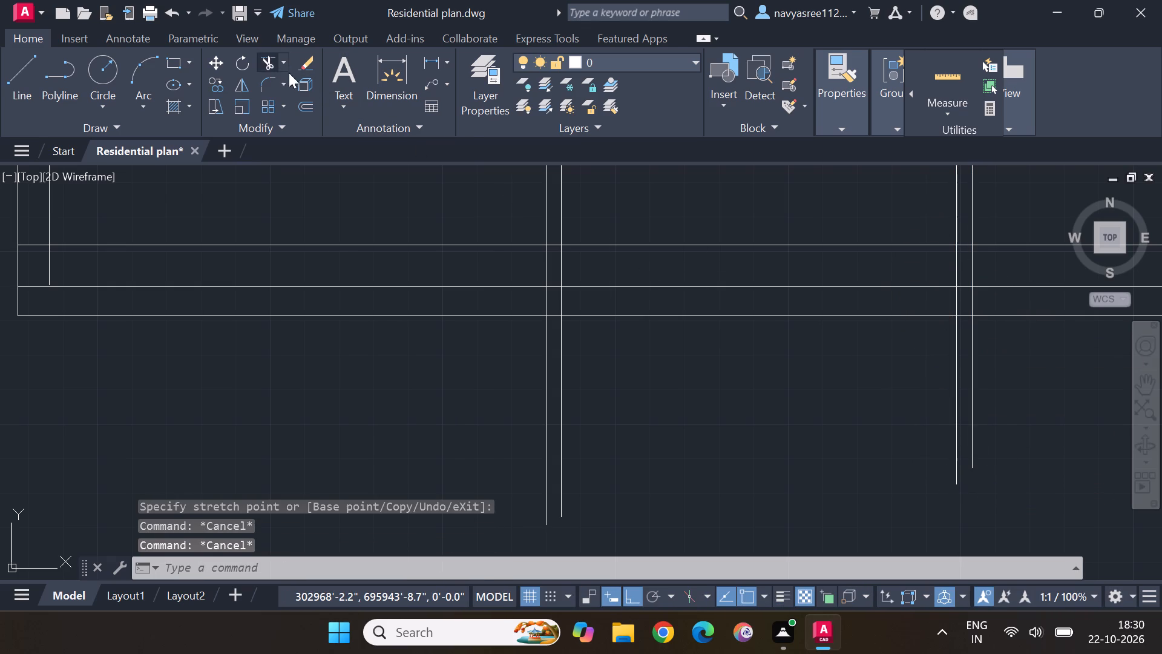
drag(709, 265, 740, 382)
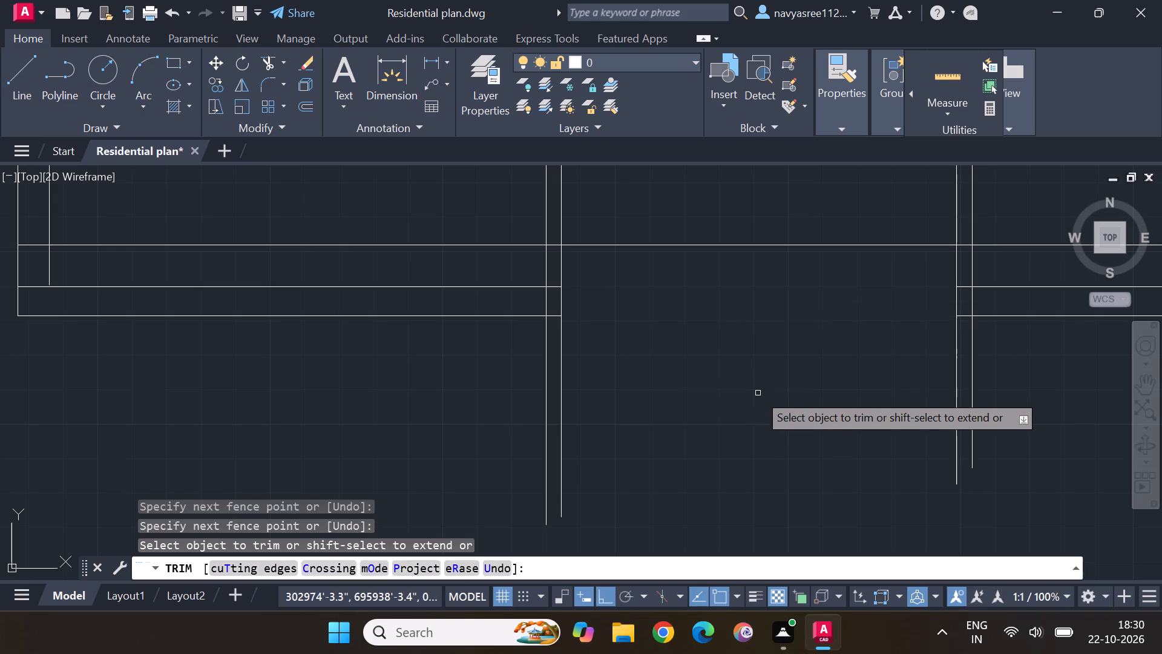
key(Escape)
key(Escape)
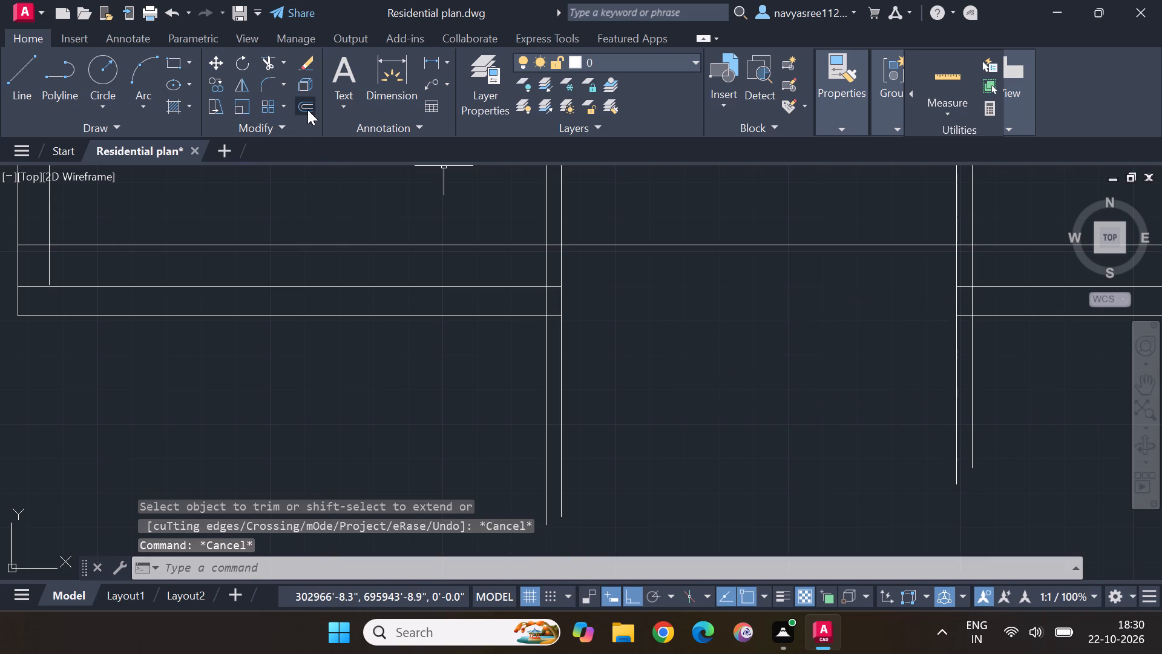
Offset the line marking the second bottom room's 11' depth 9" downward to form the wall thickness.
click(307, 110)
key(Return)
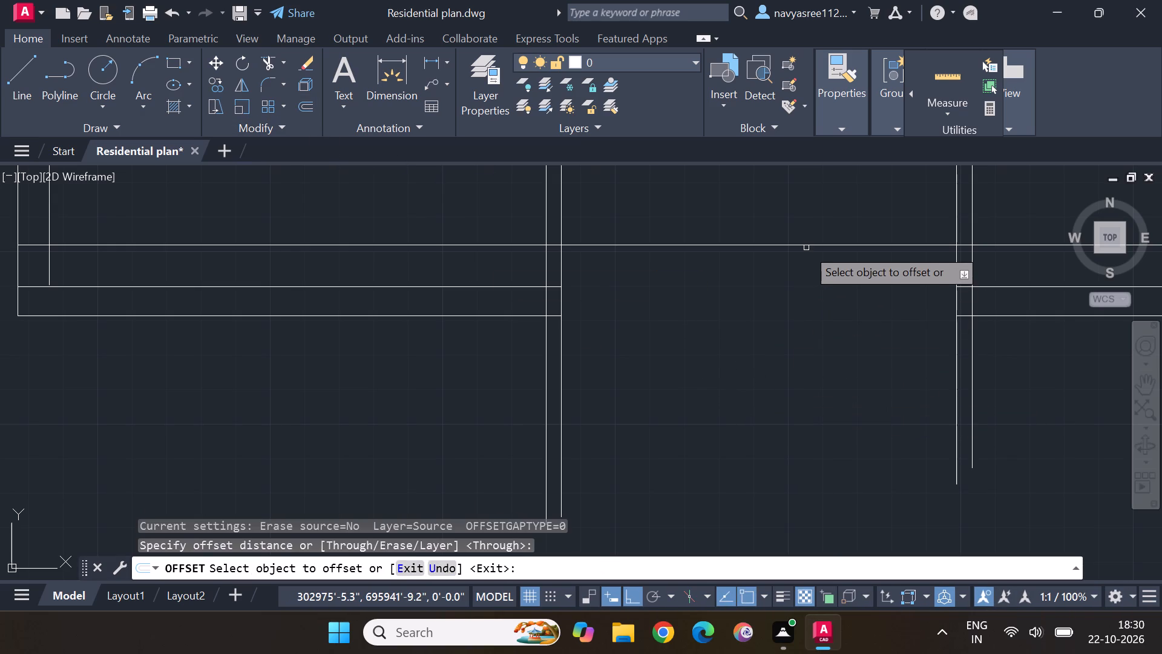
click(814, 244)
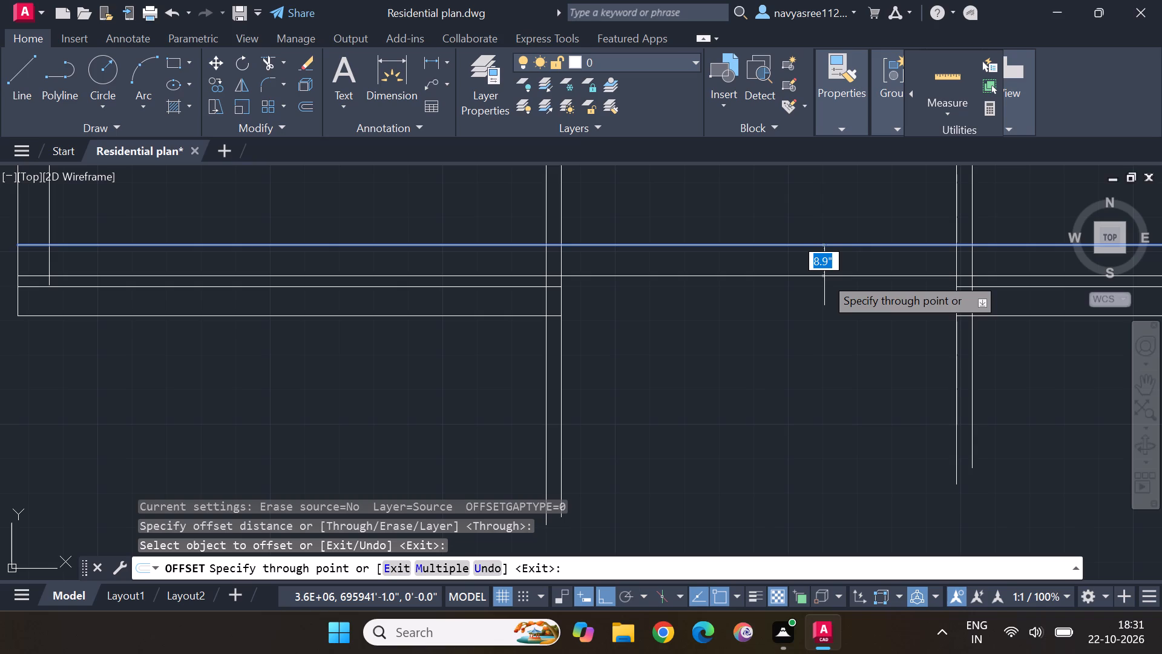
text(9")
key(Return)
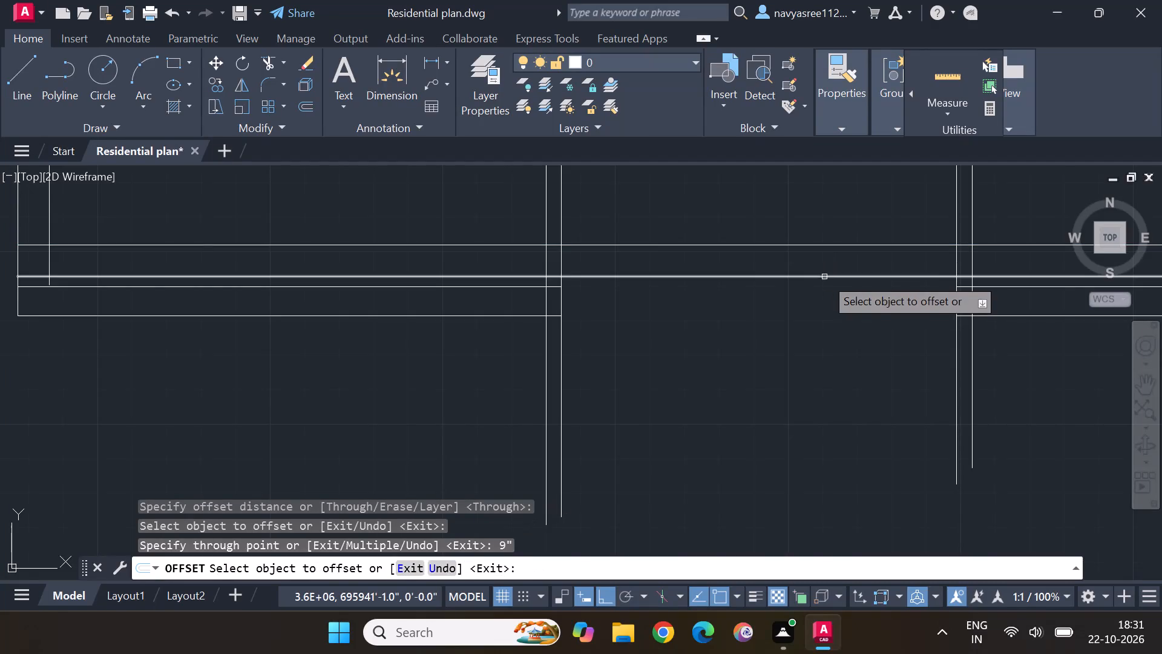
Trim both new wall lines on either side of the second bottom room, including the short pieces inside the left outer wall.
scroll(729, 355, down, 1)
scroll(729, 355, up, 1)
scroll(729, 355, down, 1)
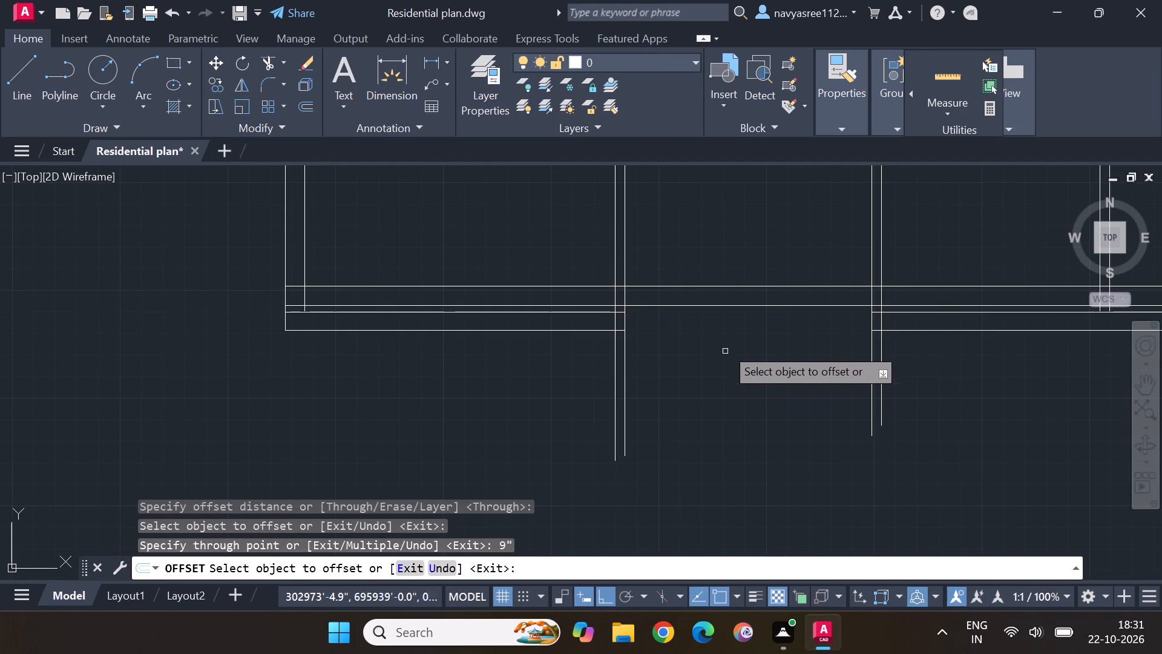
click(269, 61)
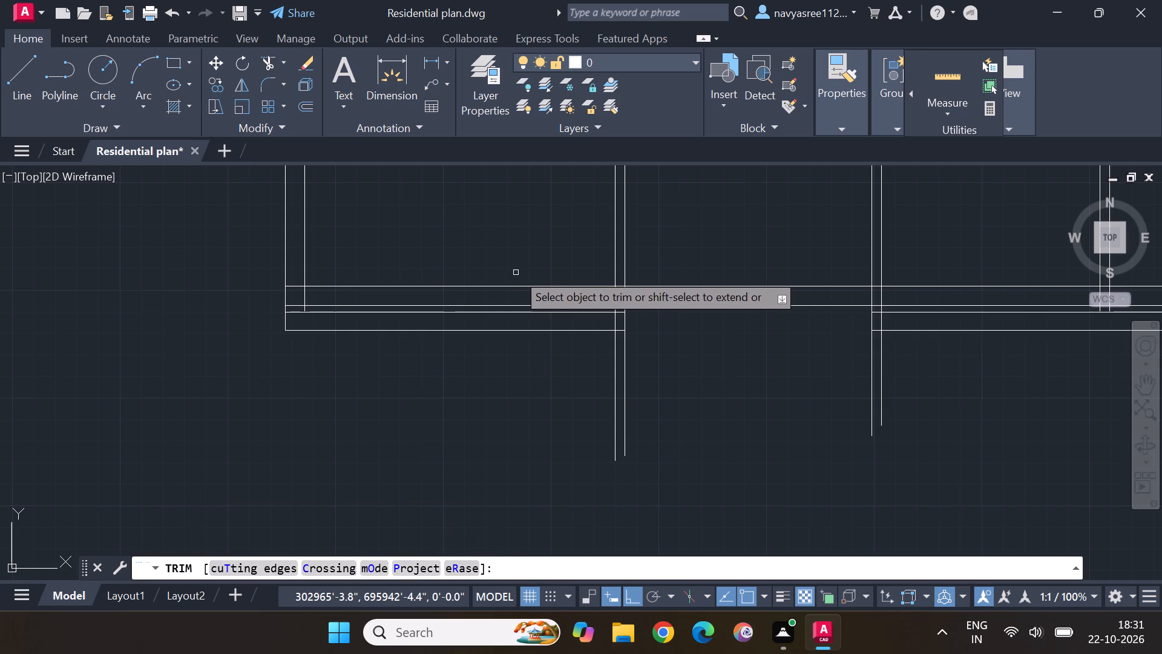
click(519, 285)
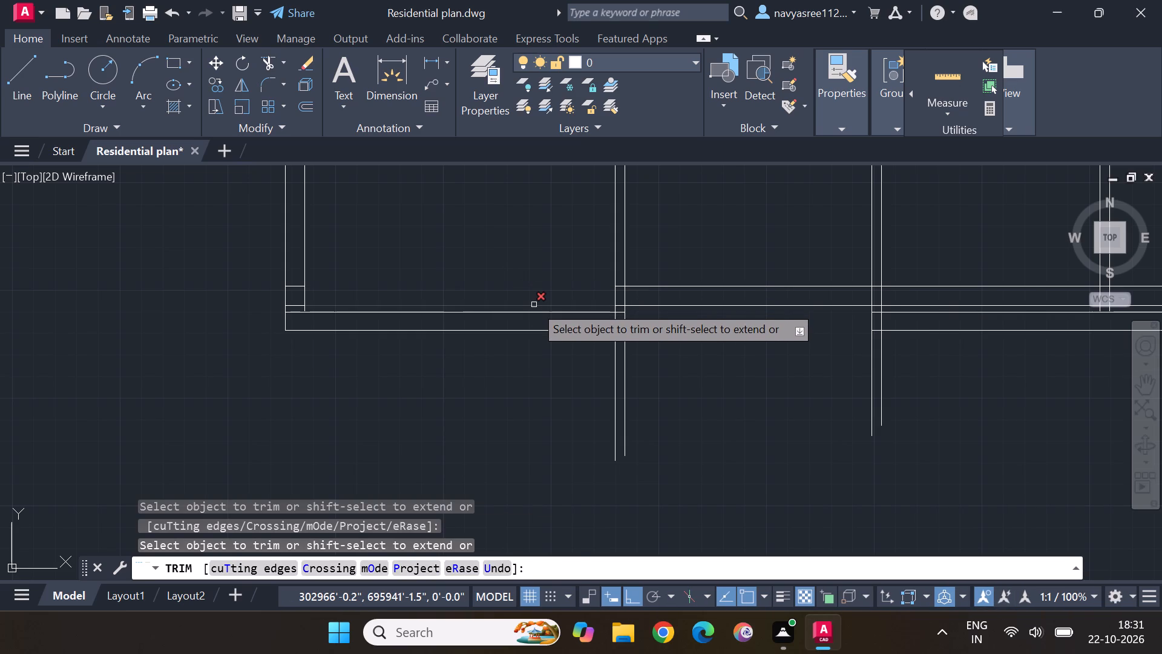
click(534, 305)
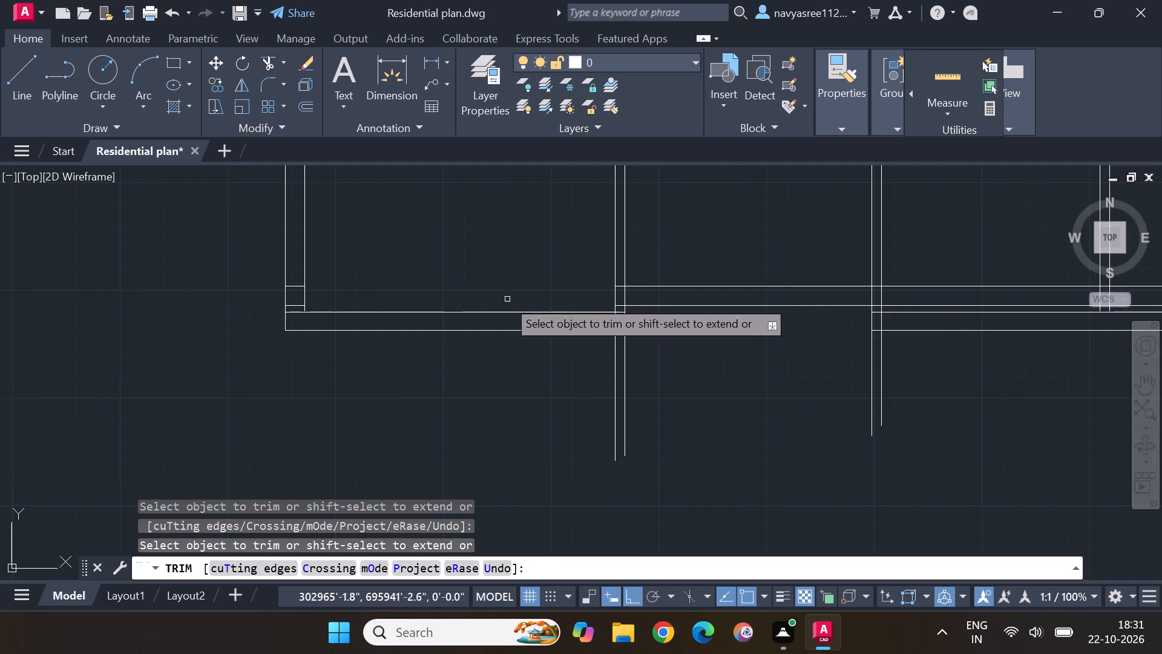
click(295, 285)
click(295, 304)
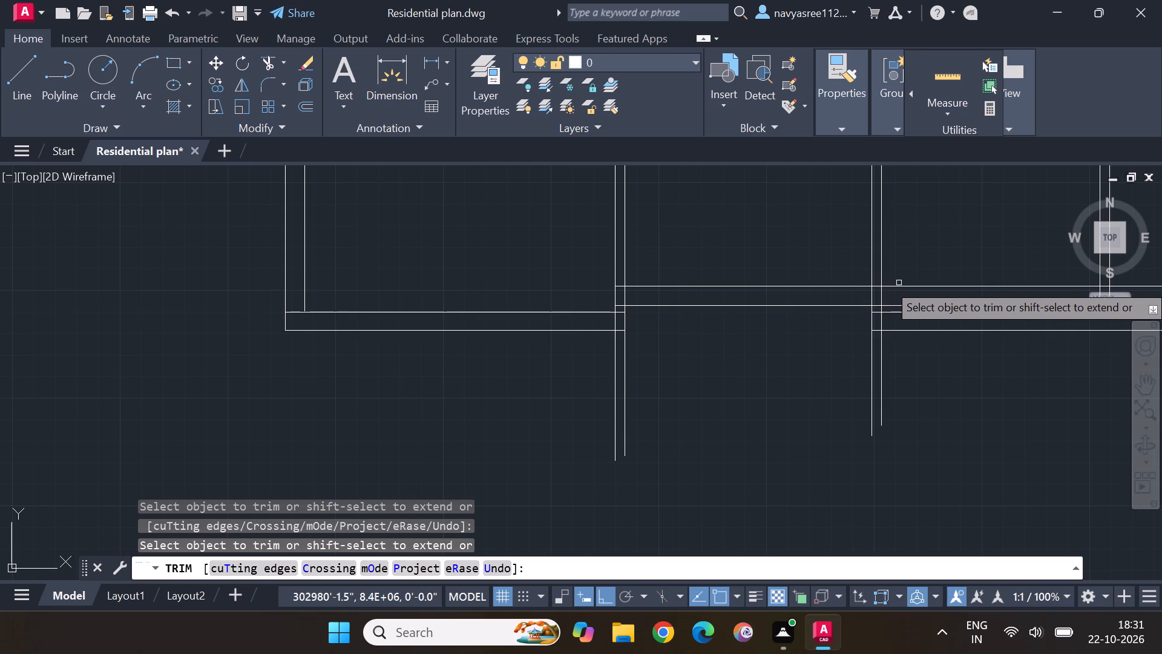
click(900, 284)
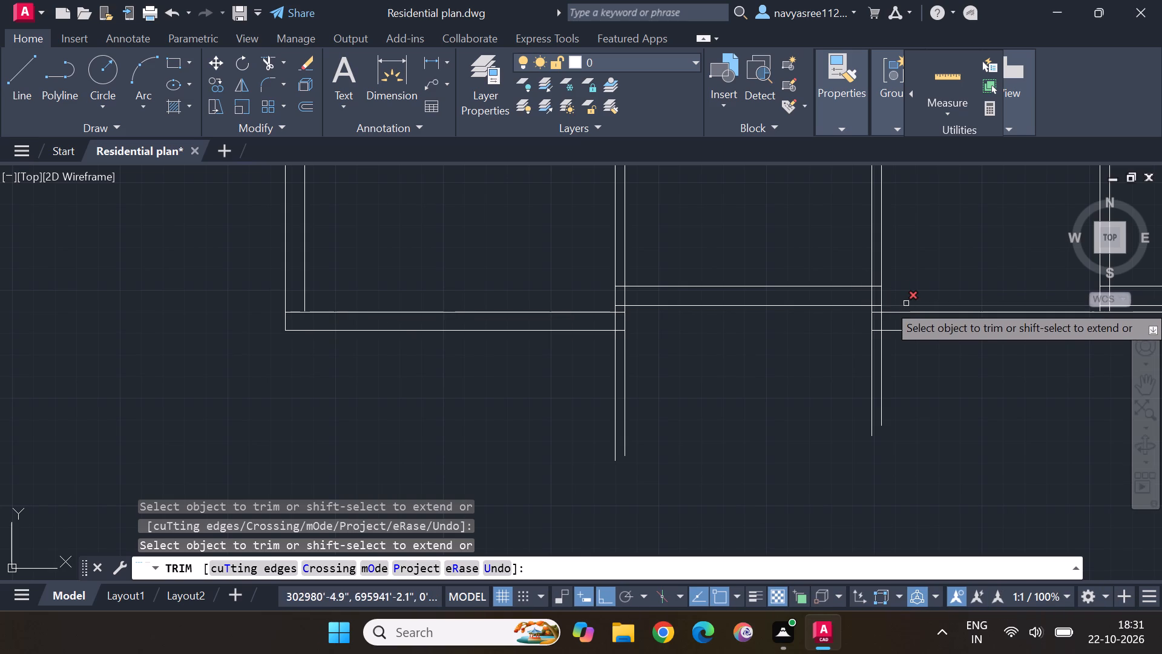
click(906, 303)
Trim the overlapping wall lines at the room's lower-left junction so the partition and both horizontal walls connect openly.
scroll(619, 299, up, 4)
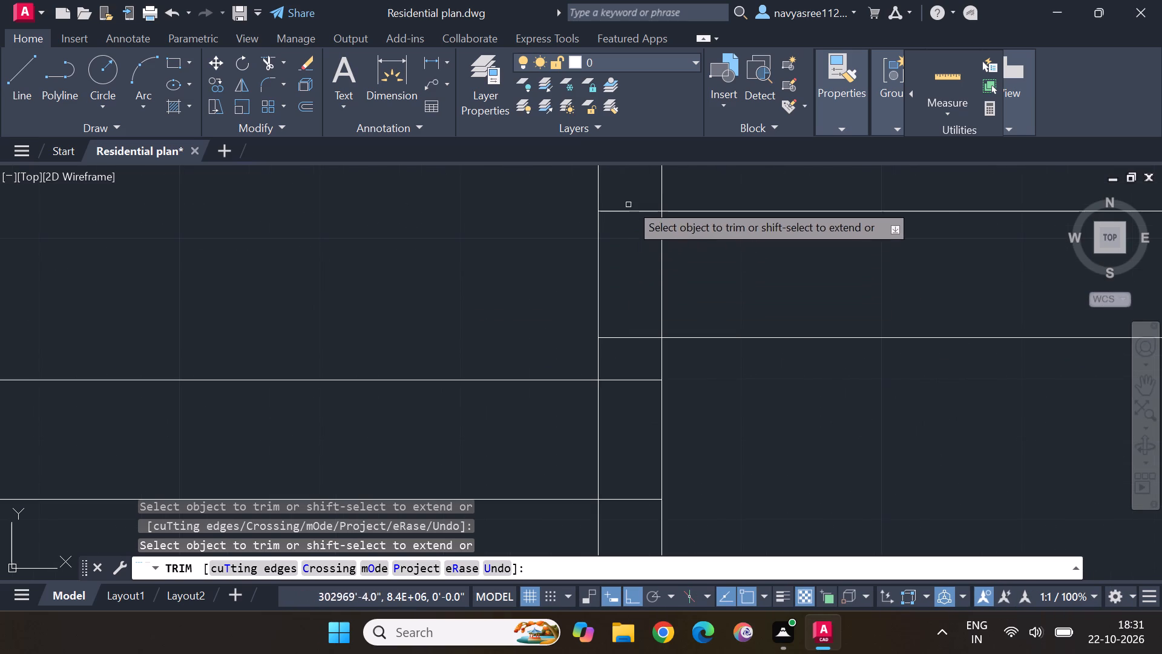
drag(630, 188, 637, 358)
scroll(737, 353, down, 1)
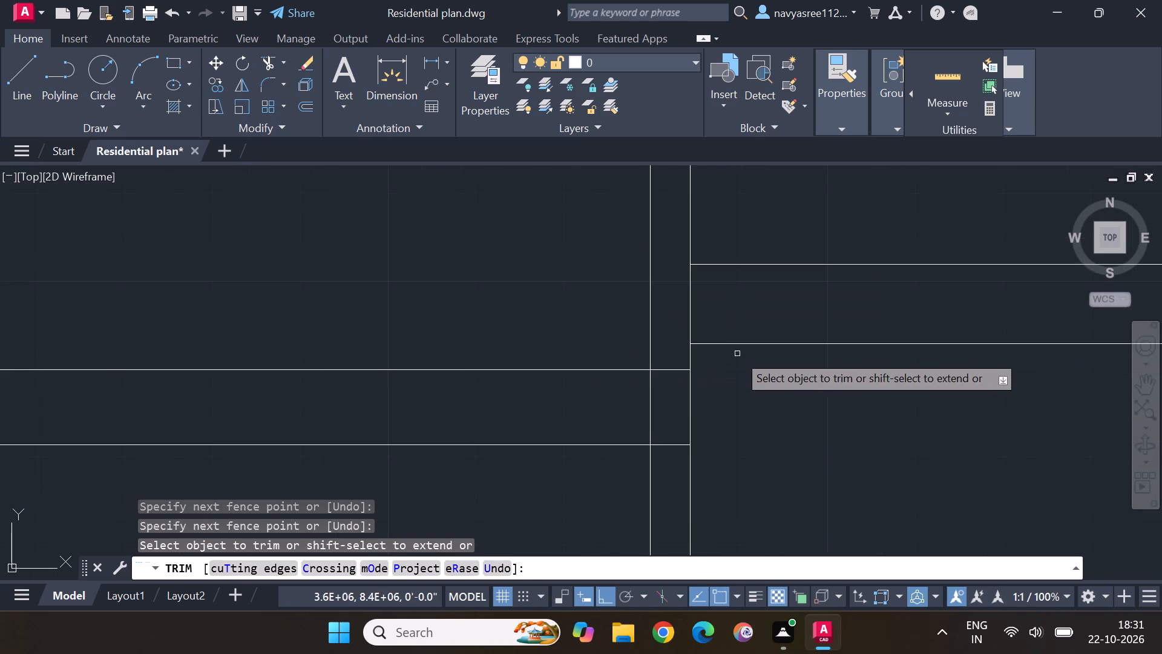
drag(670, 354, 675, 487)
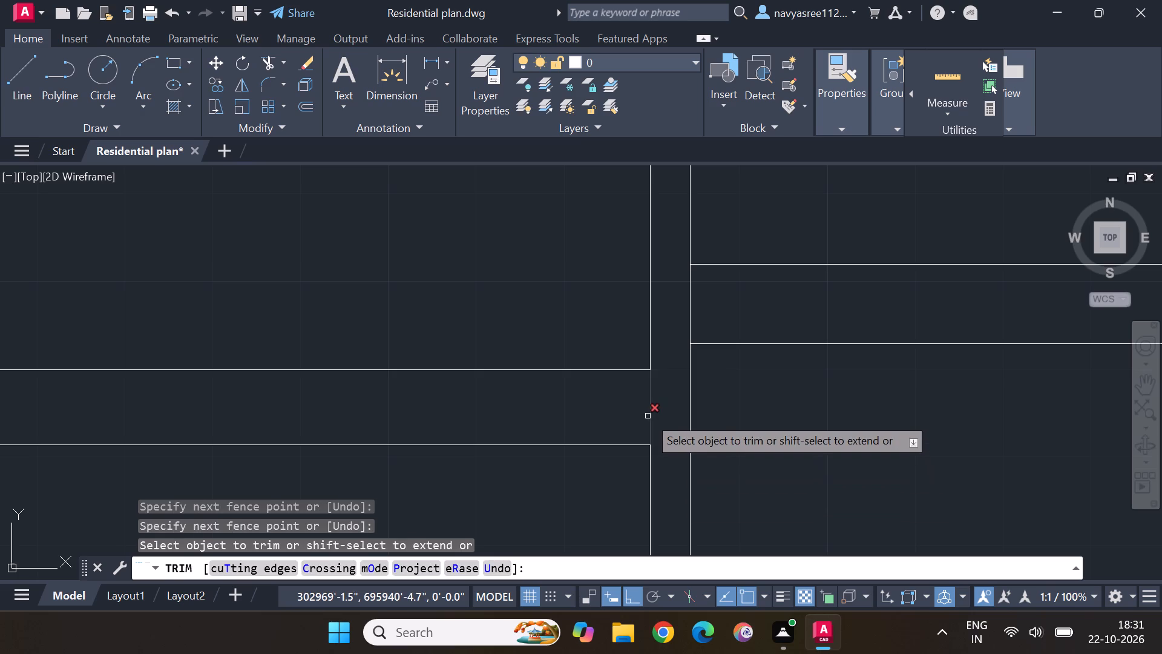
click(648, 416)
click(691, 309)
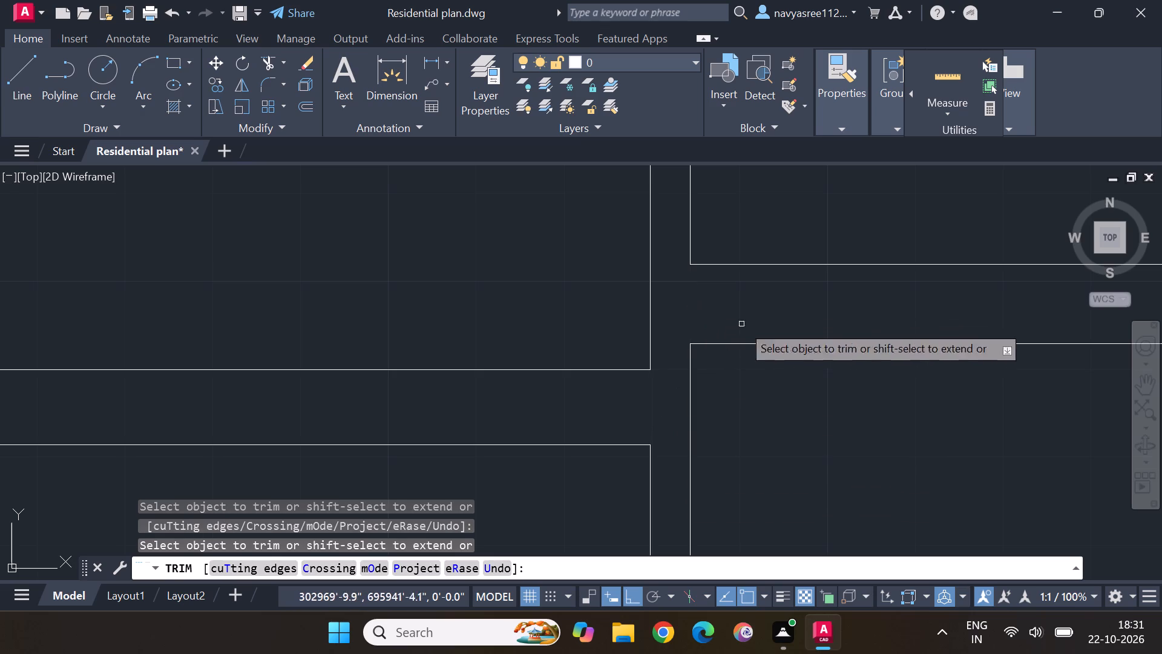
Trim the overlapping wall lines at the room's lower-right junction so the partition and both horizontal walls connect openly.
scroll(816, 385, down, 4)
middle_drag(865, 429, 573, 449)
scroll(606, 423, up, 4)
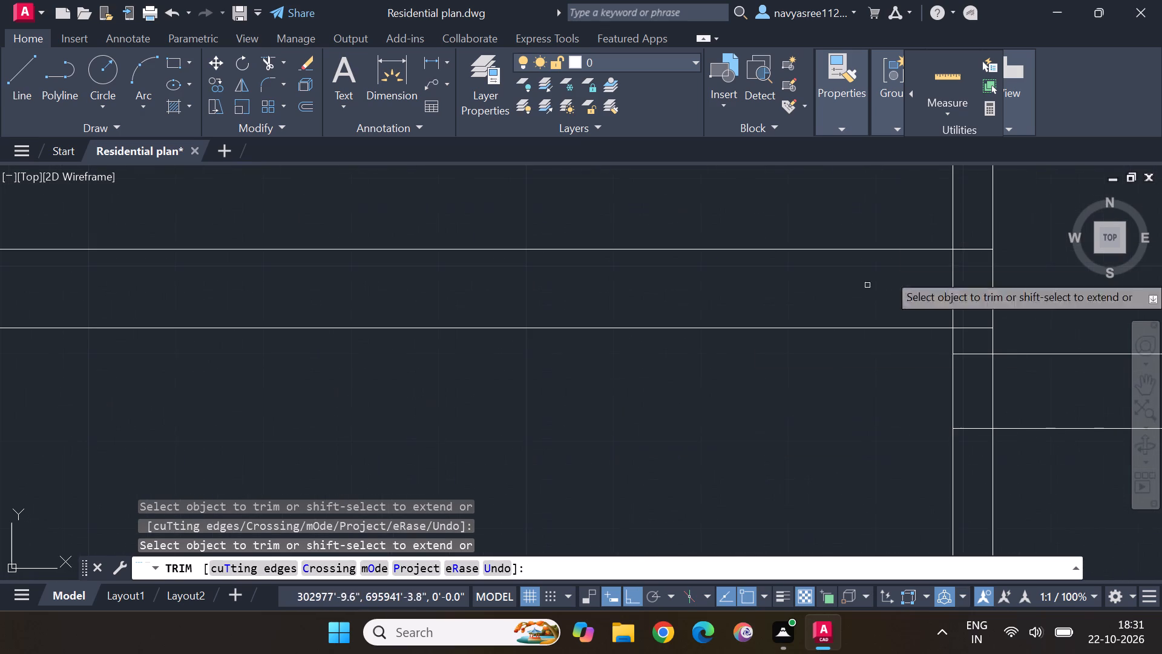
drag(966, 238, 971, 338)
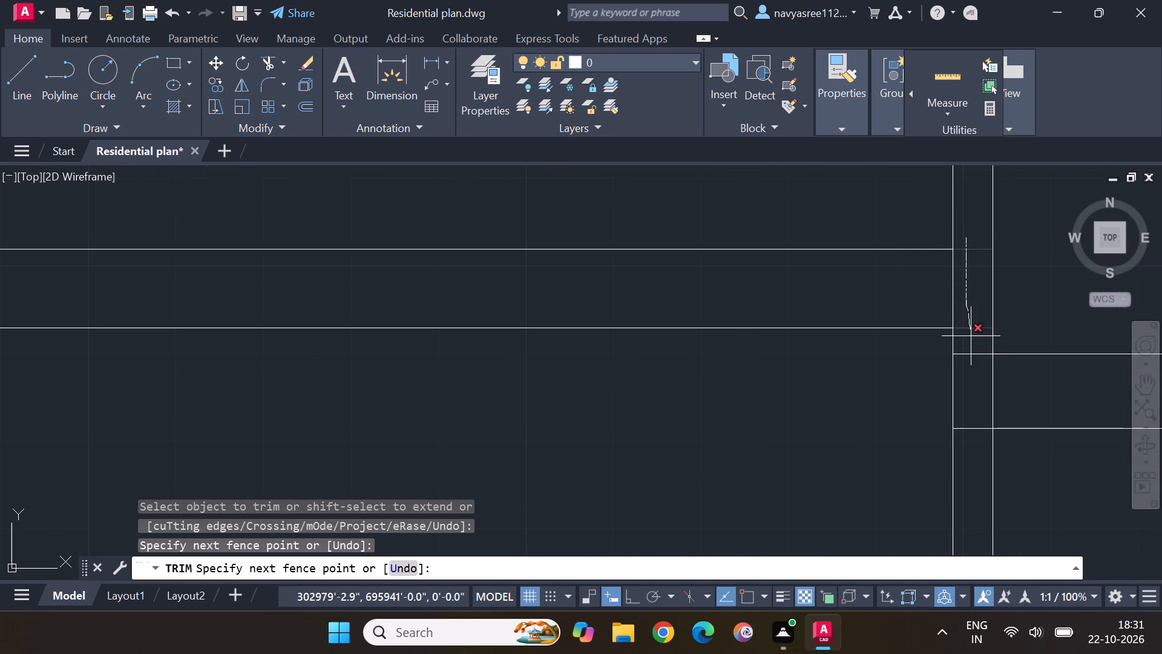
drag(971, 338, 974, 440)
drag(990, 395, 1005, 393)
drag(937, 283, 953, 280)
scroll(941, 323, down, 2)
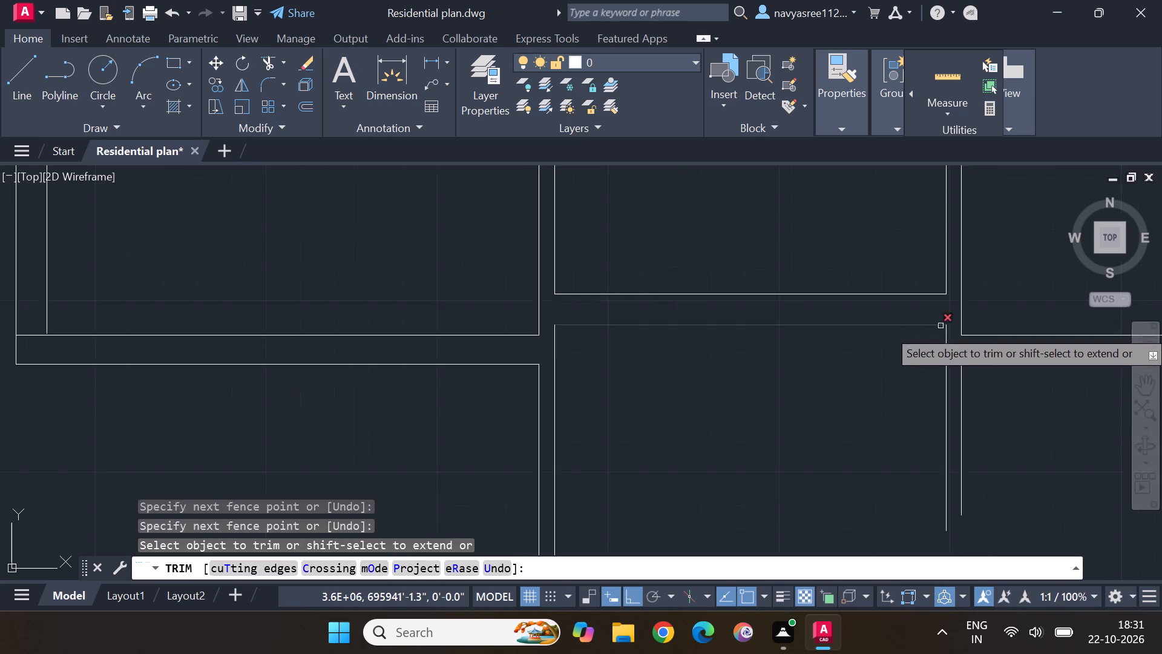
scroll(936, 331, down, 1)
middle_drag(846, 458, 851, 381)
key(Escape)
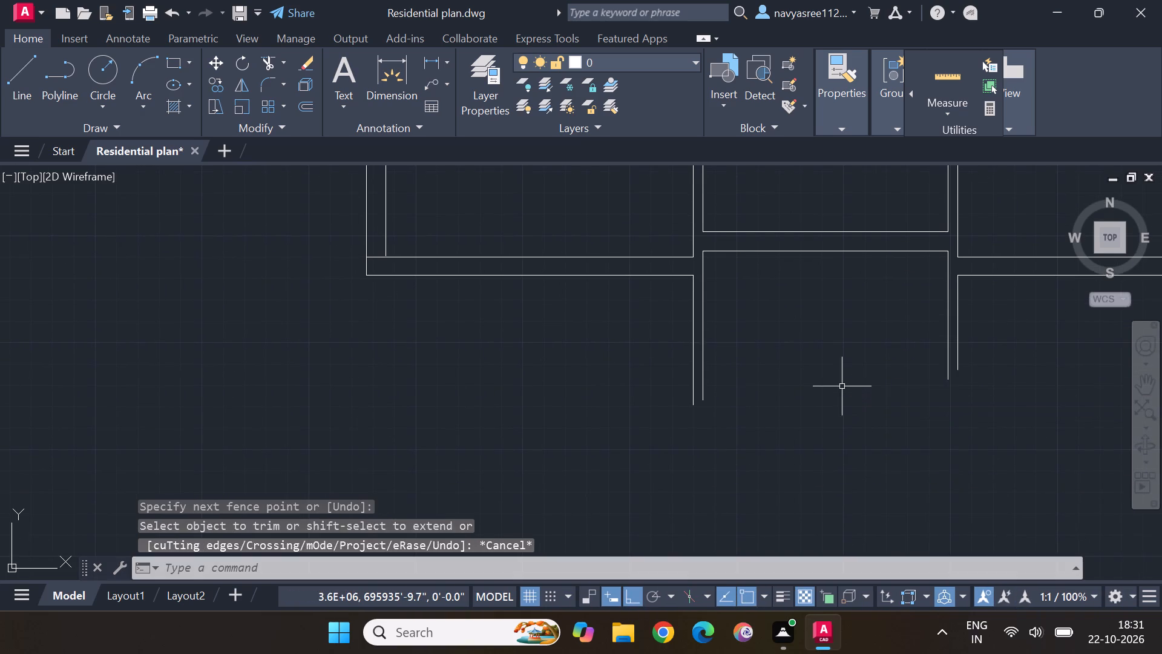
key(Escape)
key(Escape)
Offset the lower line of the room's new bottom wall 5'8" downward.
click(307, 105)
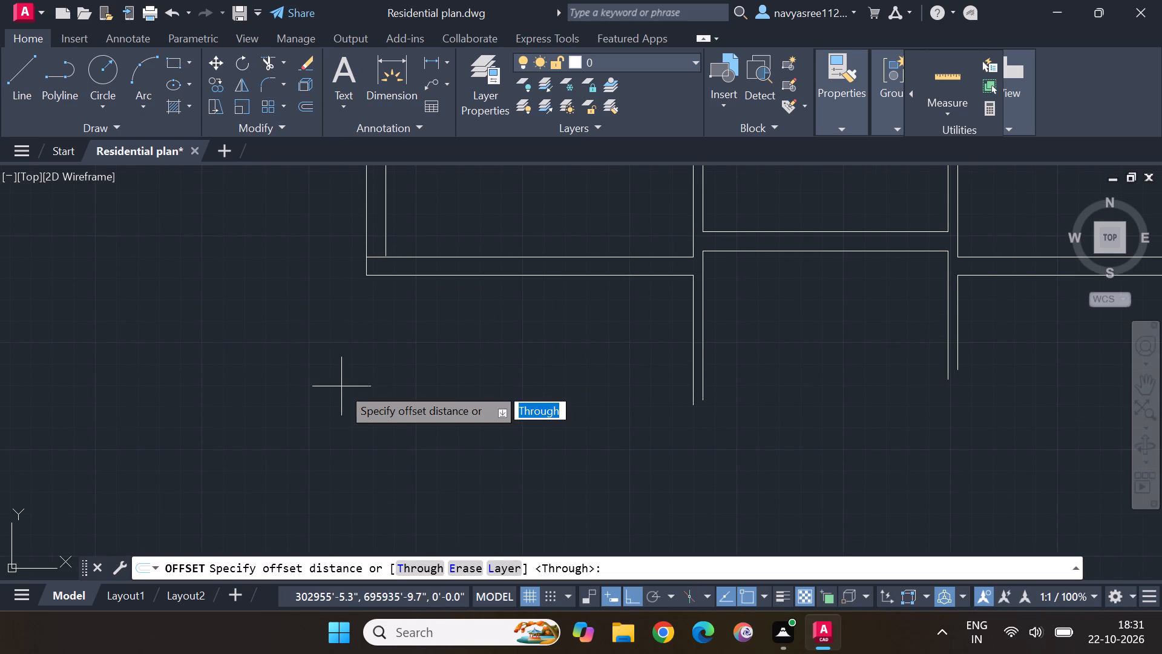
key(Return)
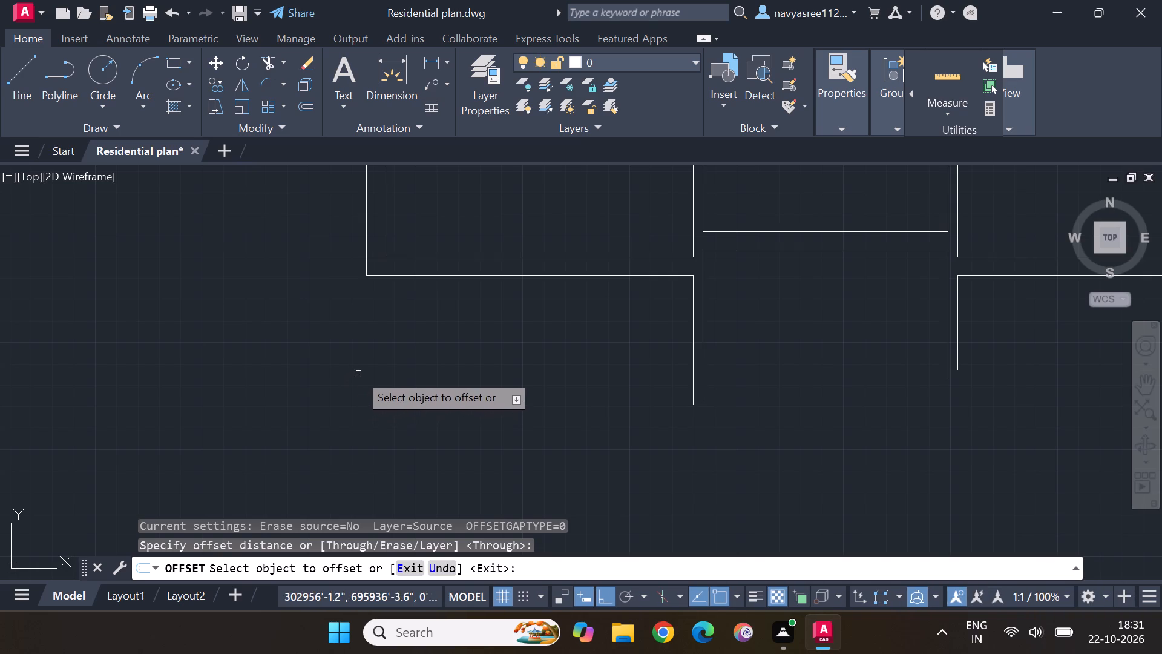
click(823, 252)
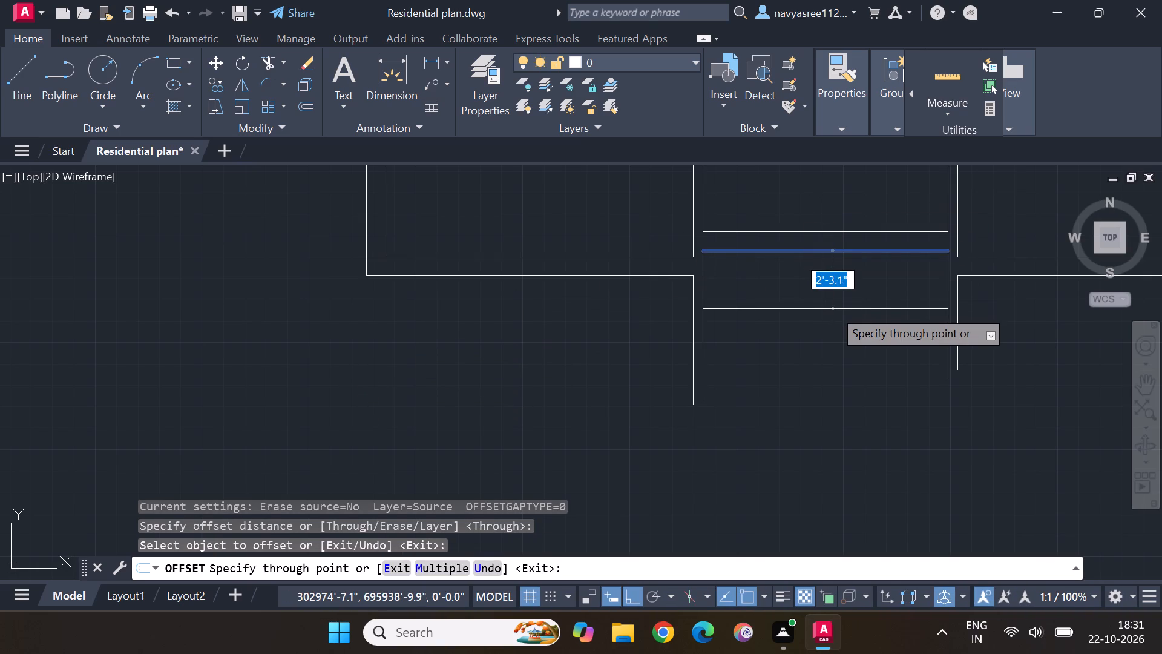
text(5'8")
key(Return)
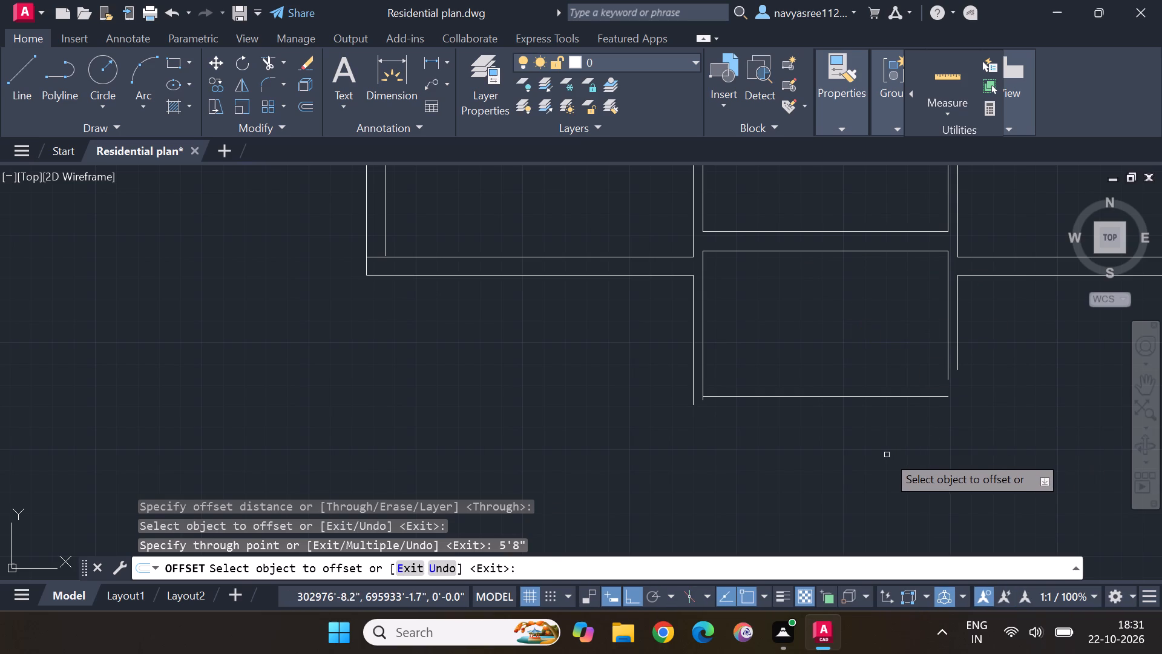
key(Escape)
key(Escape)
Stretch the right partition's inner line down to the 5'8" offset line and its outer line past it.
click(948, 352)
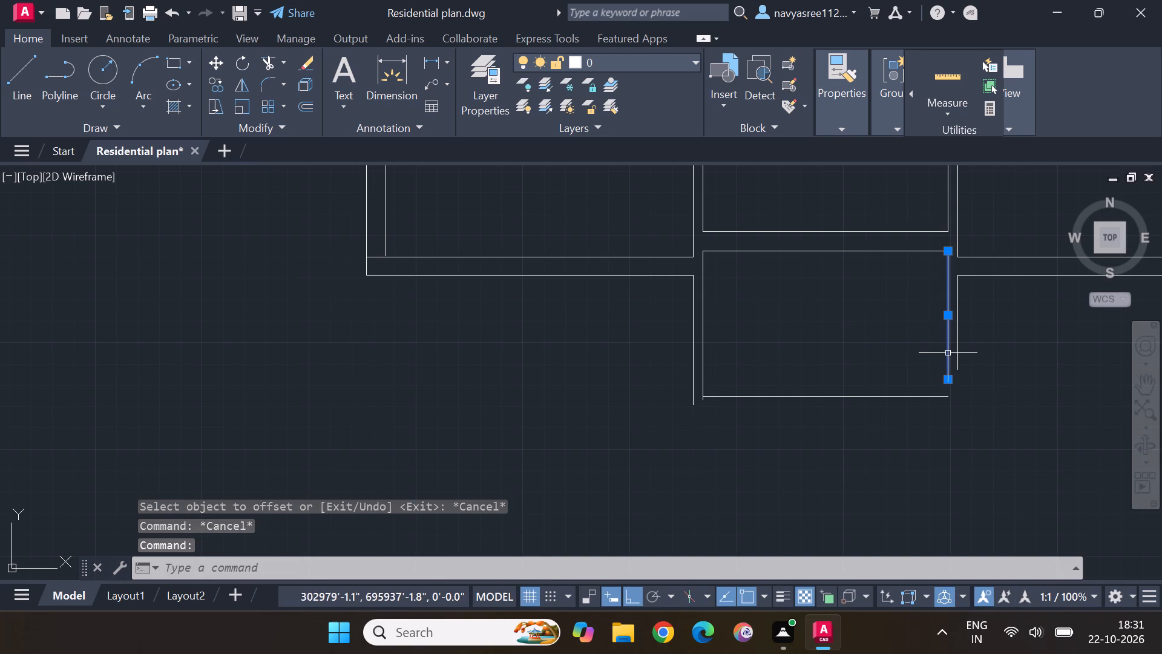
click(946, 380)
click(942, 396)
key(Escape)
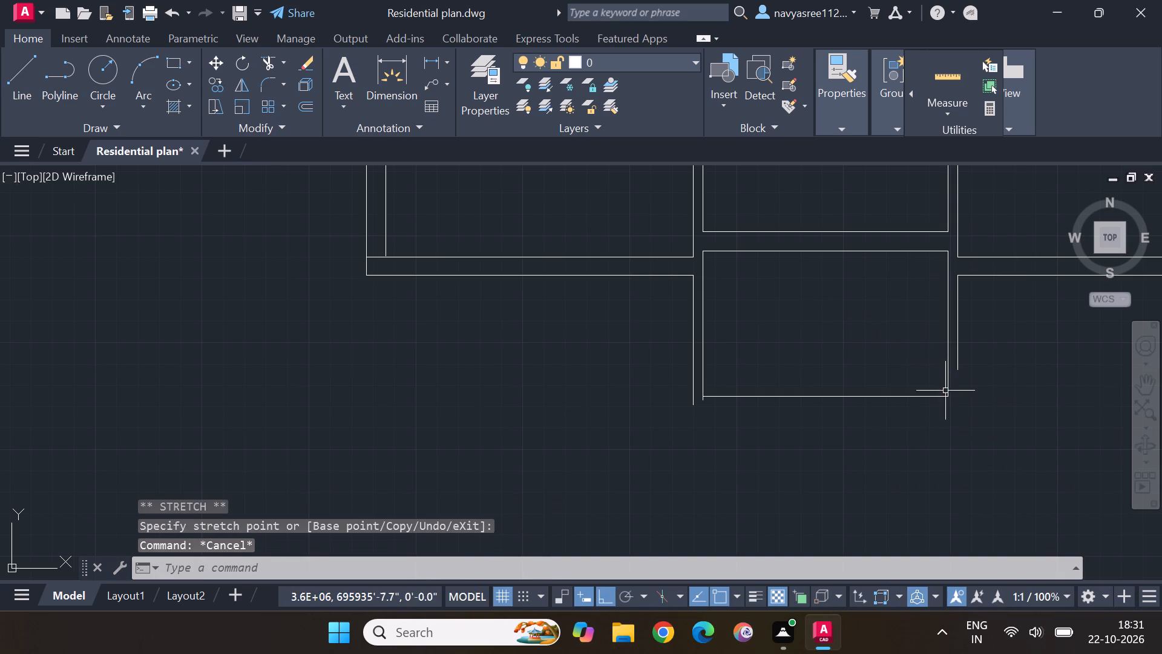
click(957, 354)
click(957, 369)
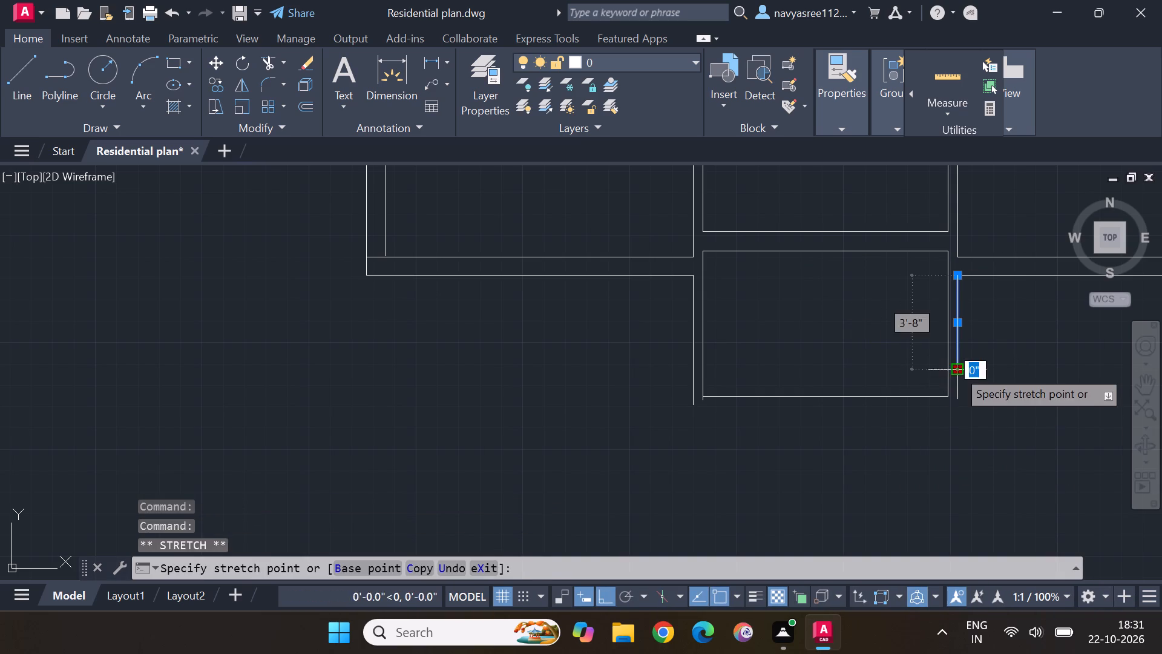
click(953, 423)
key(Escape)
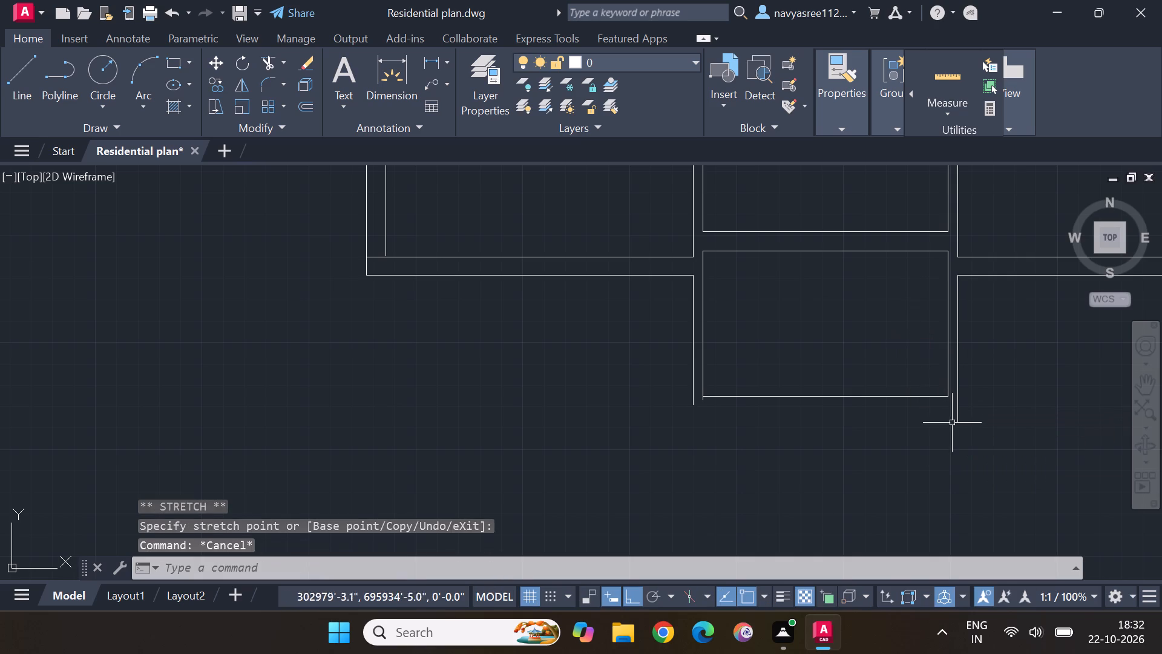
key(Escape)
Stretch the lower end of the left partition's outer line farther down past the 5'8" offset line.
click(692, 383)
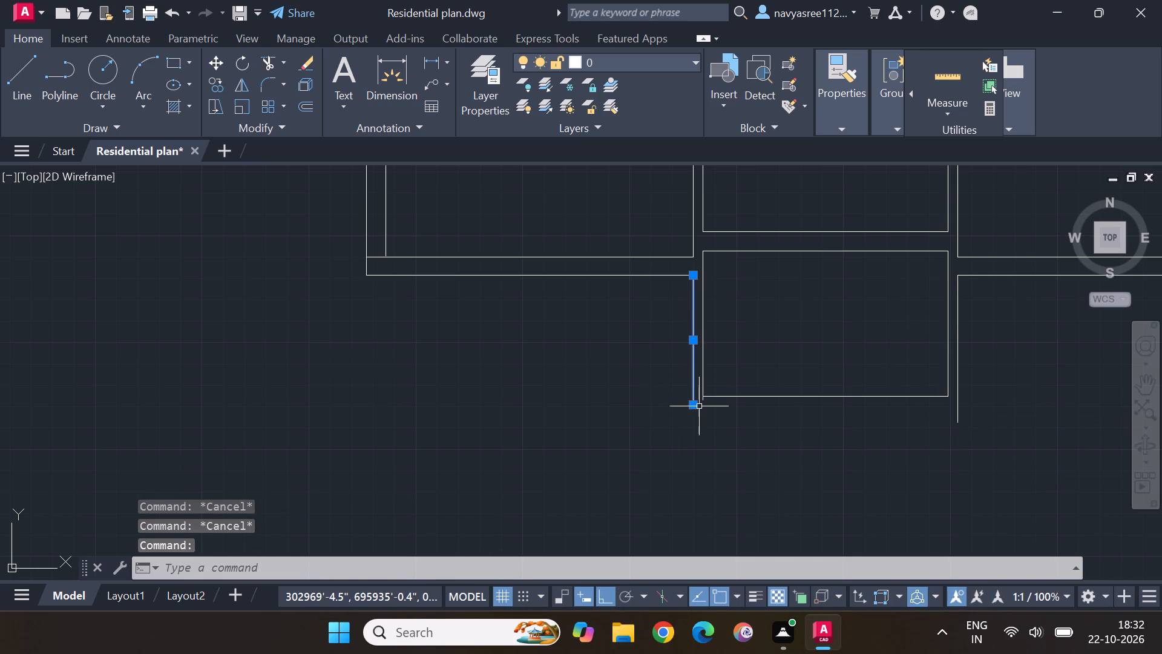
click(693, 408)
click(695, 448)
key(Escape)
key(Escape)
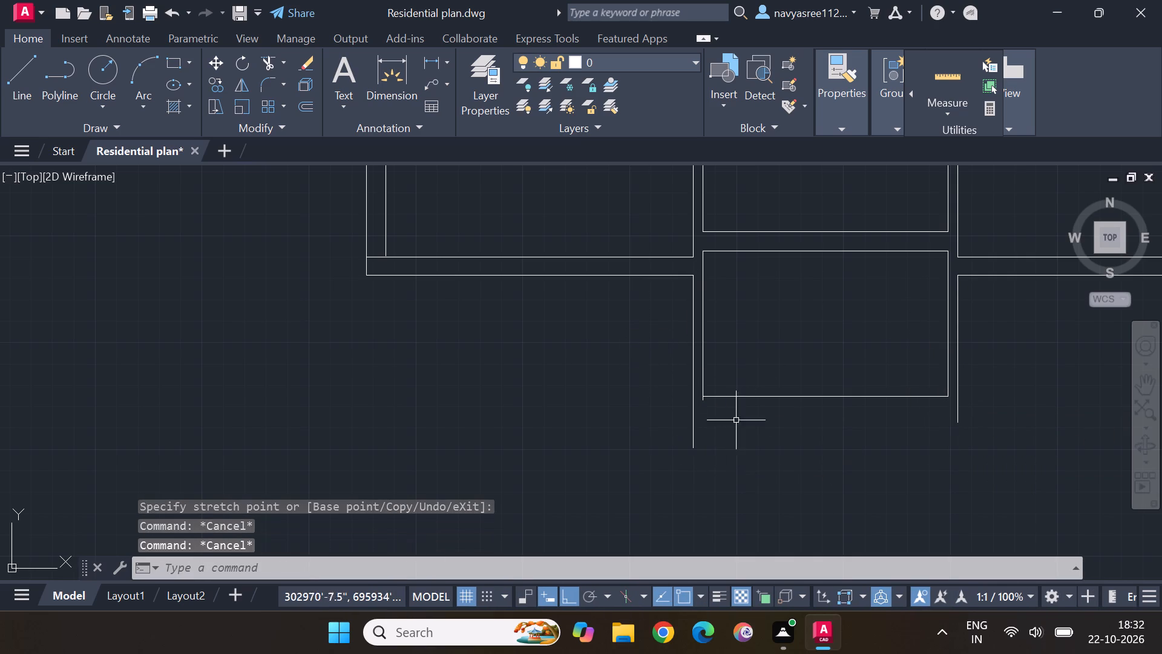
Trim the left partition's inner line where it overhangs the 5'8" offset line.
scroll(732, 404, up, 4)
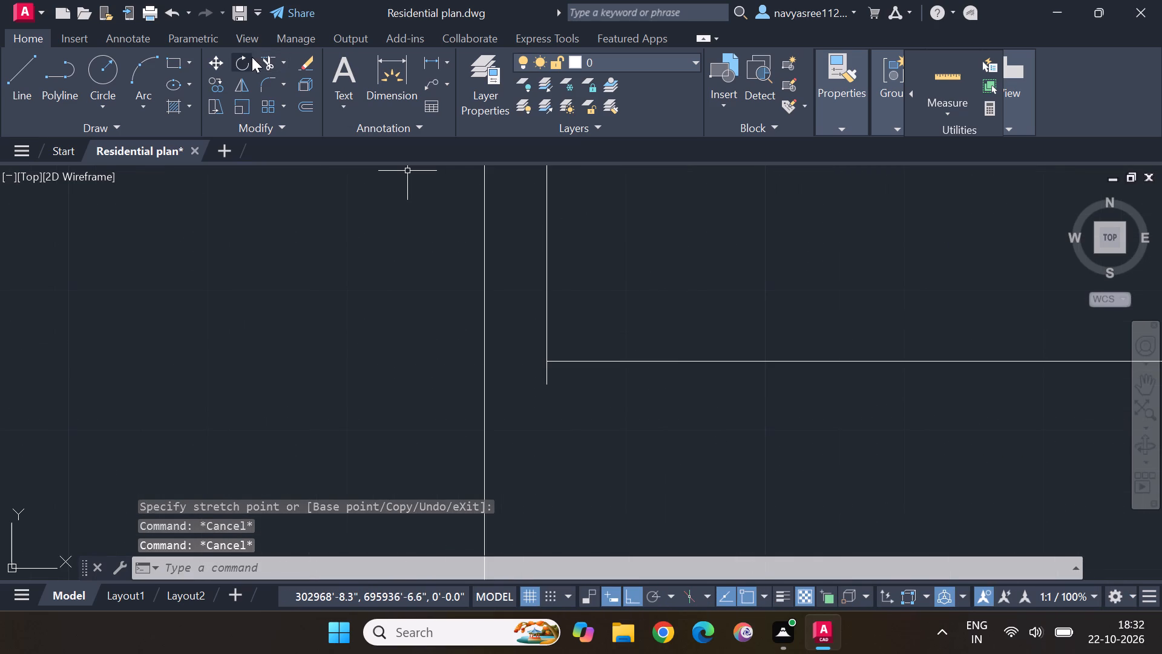
click(266, 61)
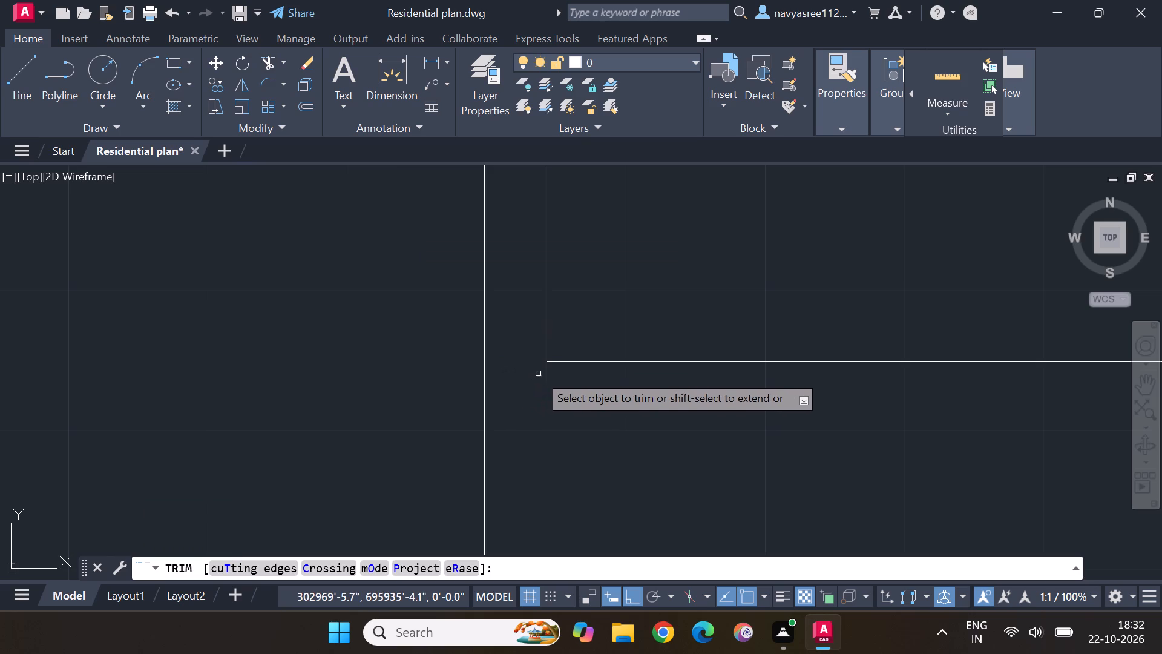
click(546, 373)
scroll(571, 391, down, 4)
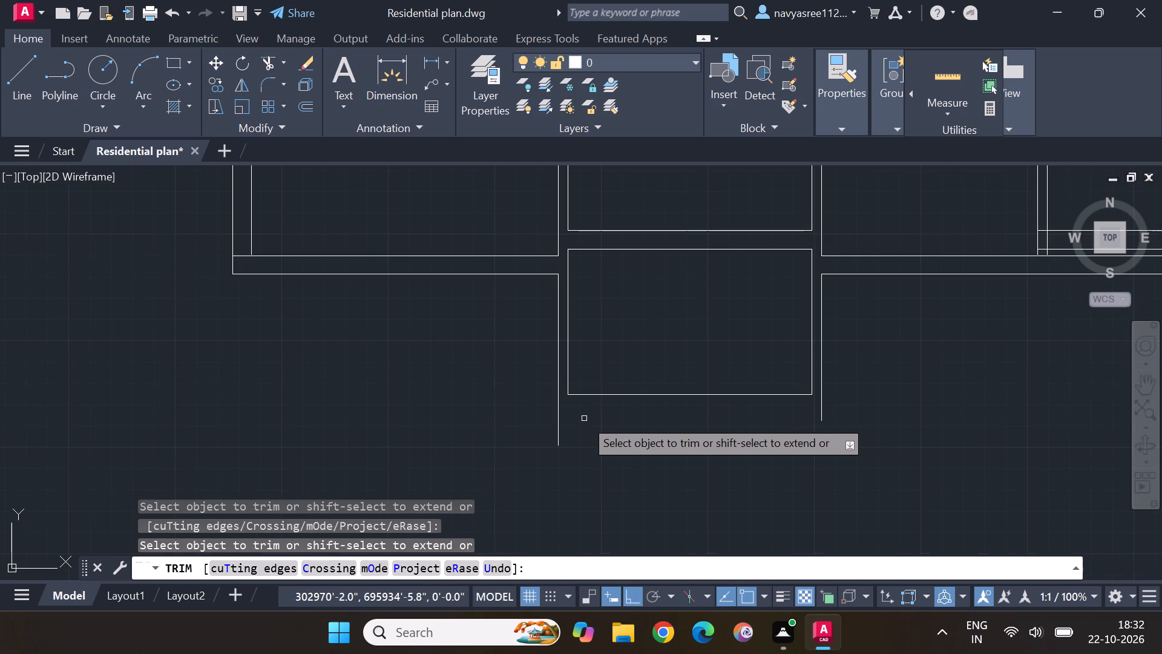
key(Escape)
Offset the bottom line of the 5'8" deep space 9" downward.
click(304, 101)
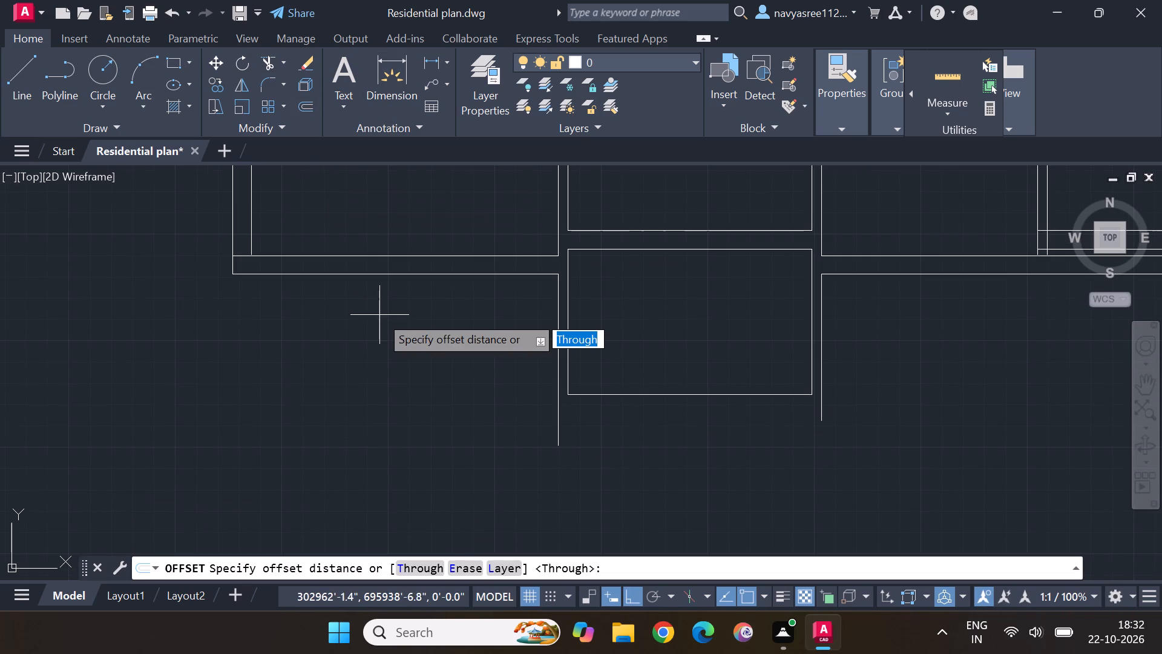
key(Return)
click(662, 395)
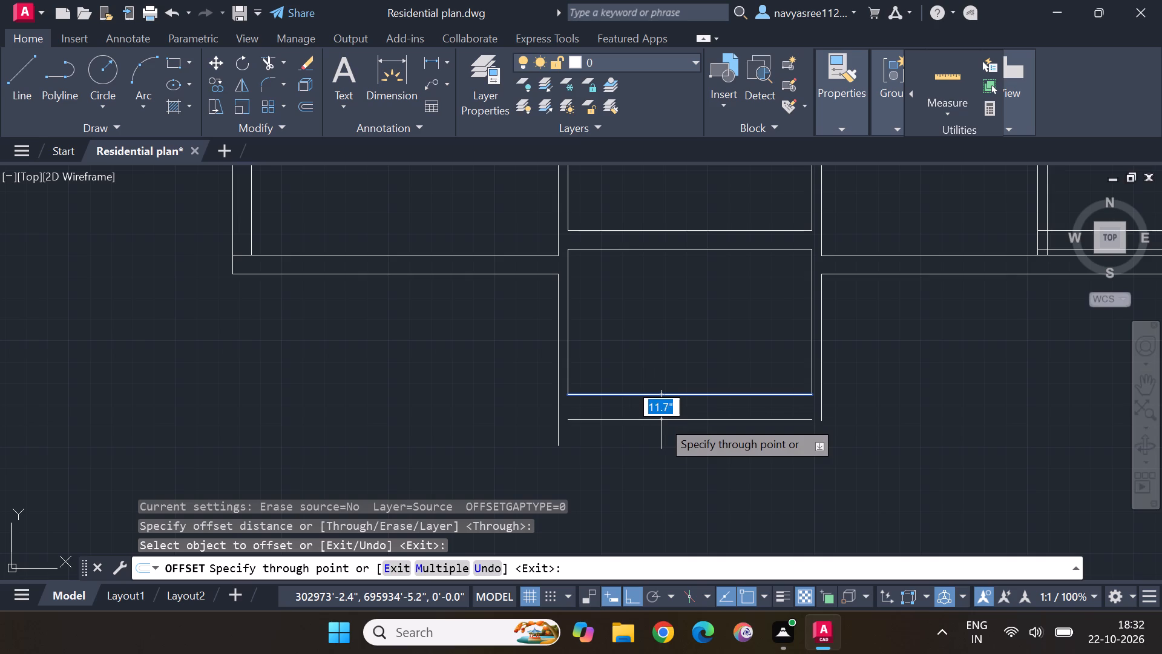
text(9")
key(Return)
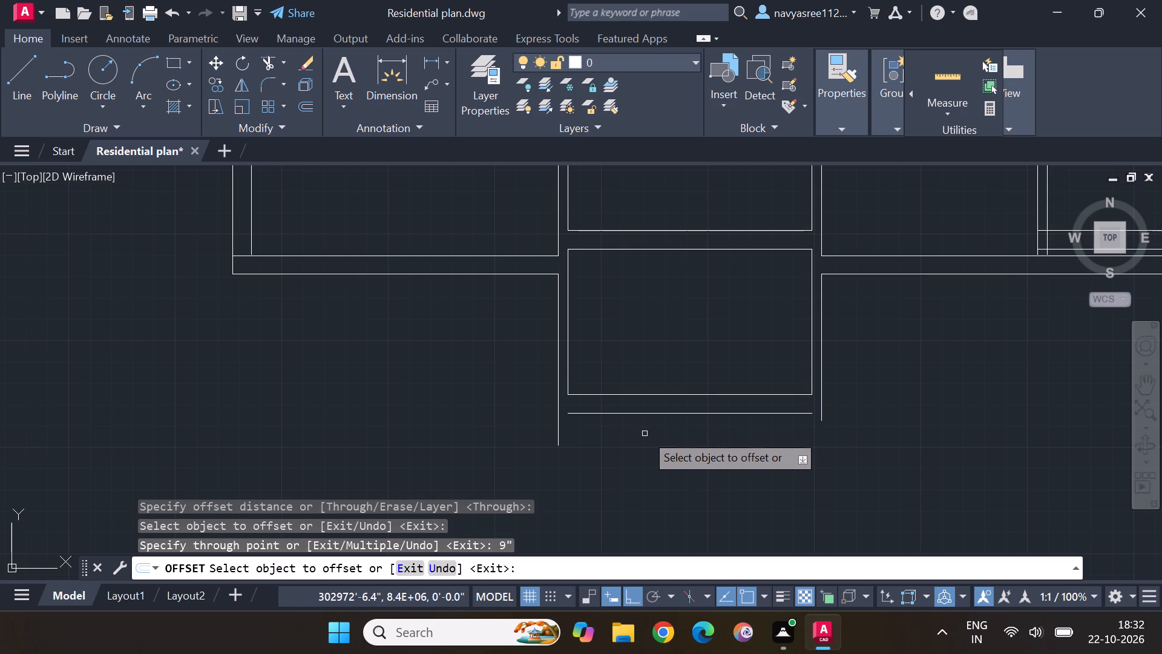
key(Escape)
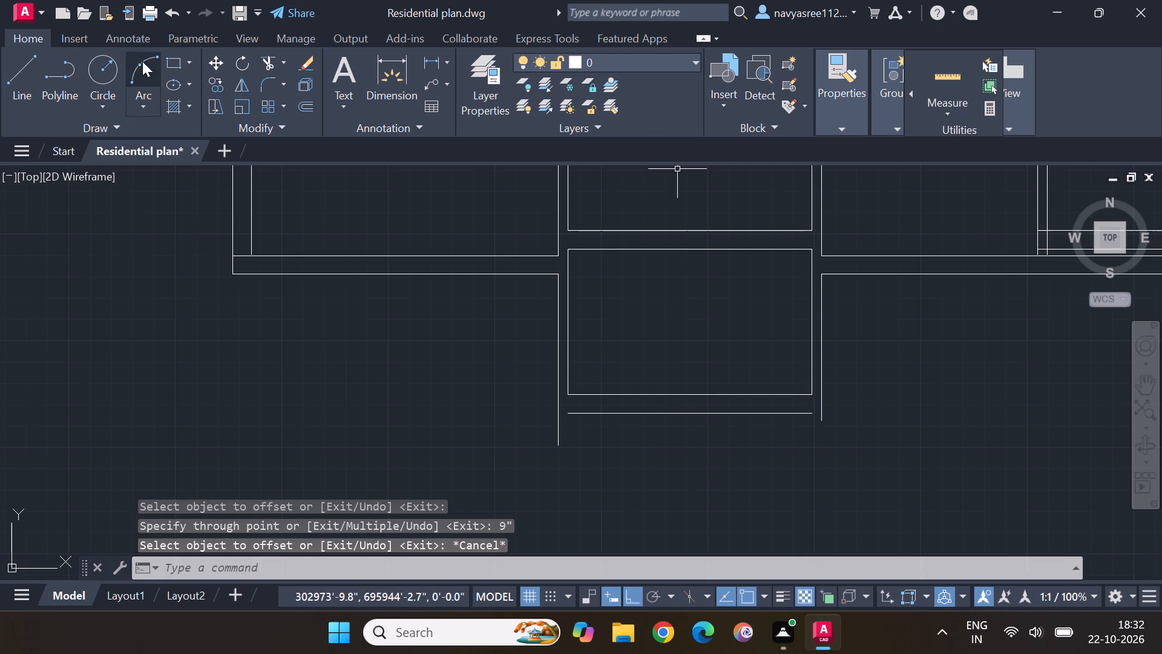
Fillet the 9" offset line with the outer lines of the left and right partitions to close the space's two lower corners.
click(262, 78)
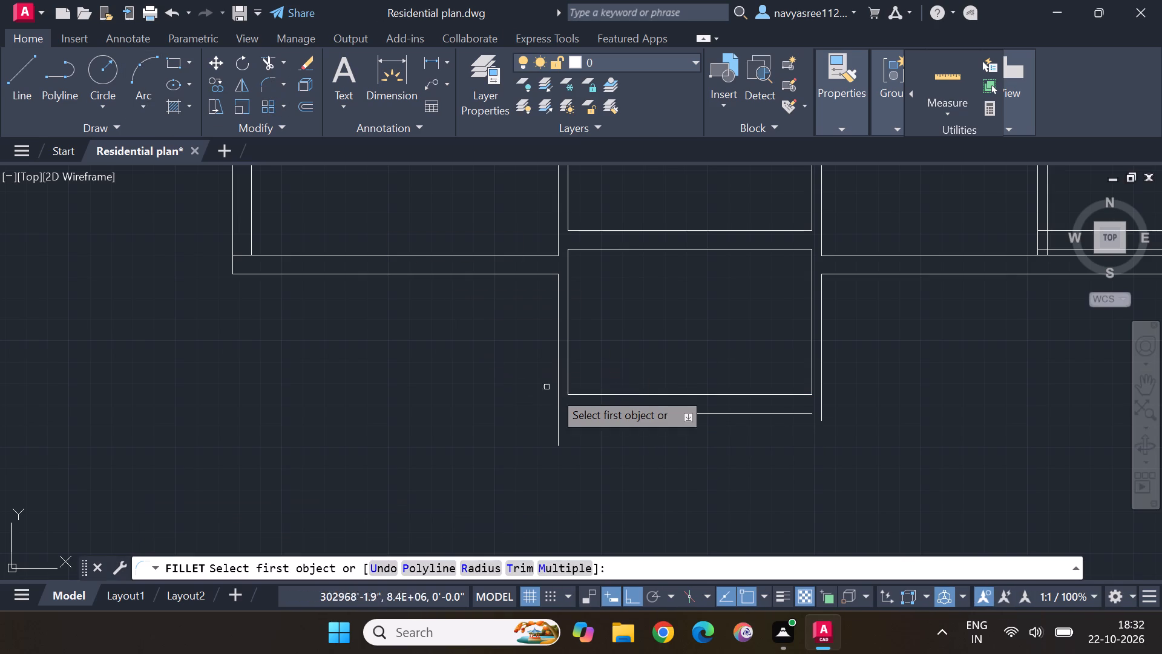
click(569, 414)
click(556, 406)
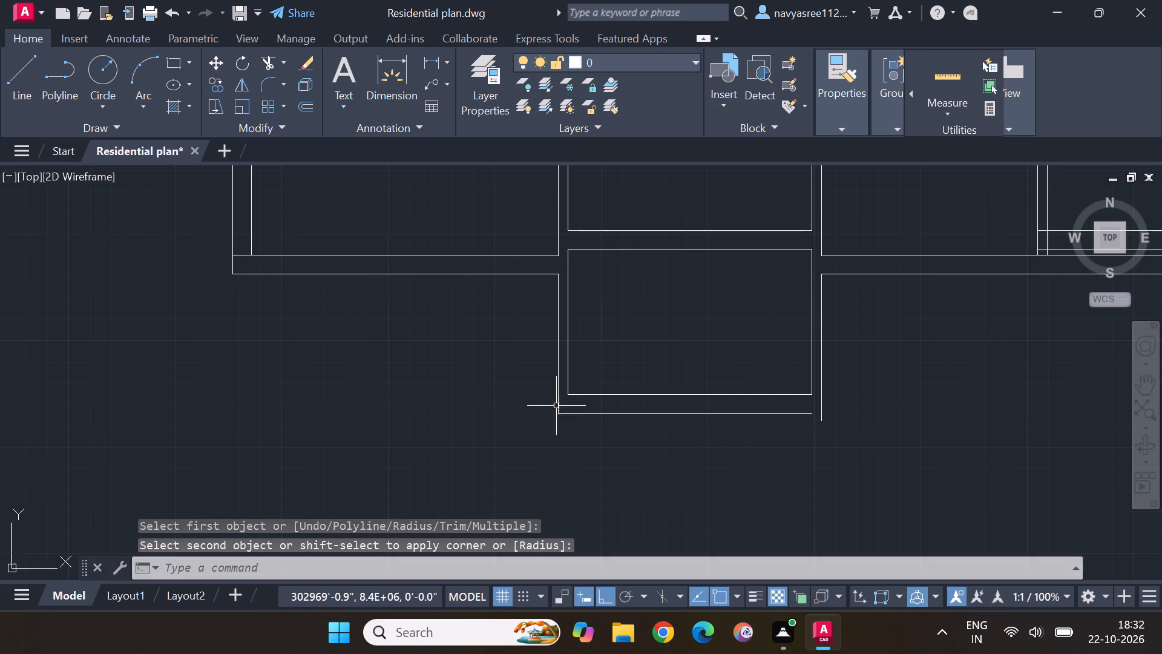
click(265, 85)
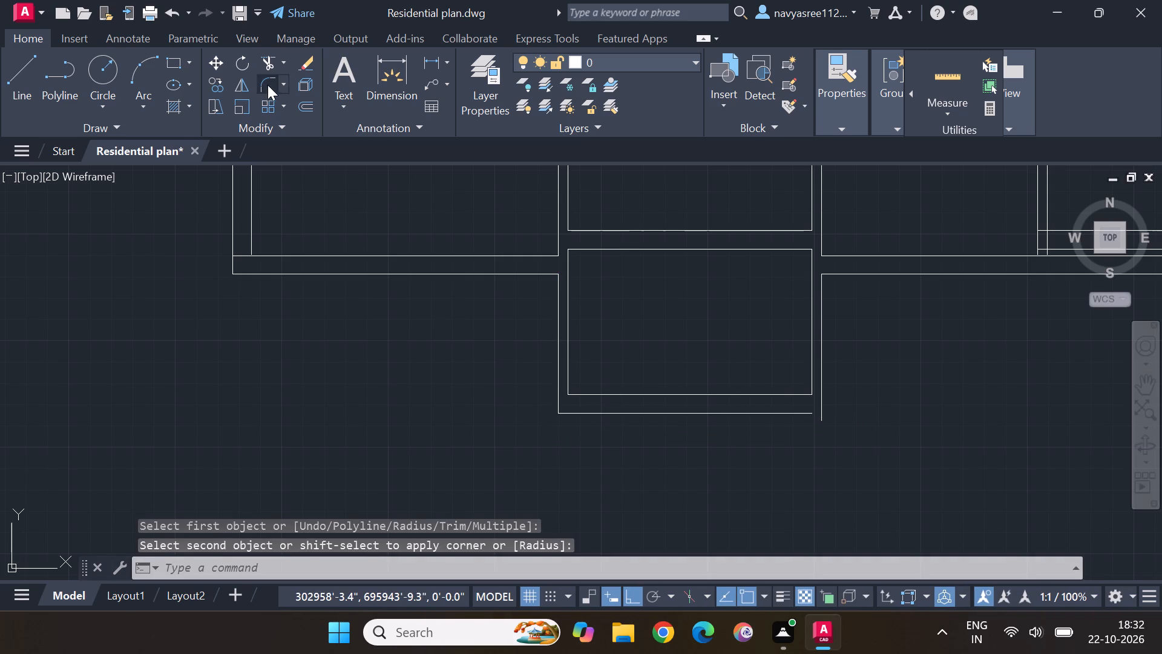
click(820, 400)
click(804, 412)
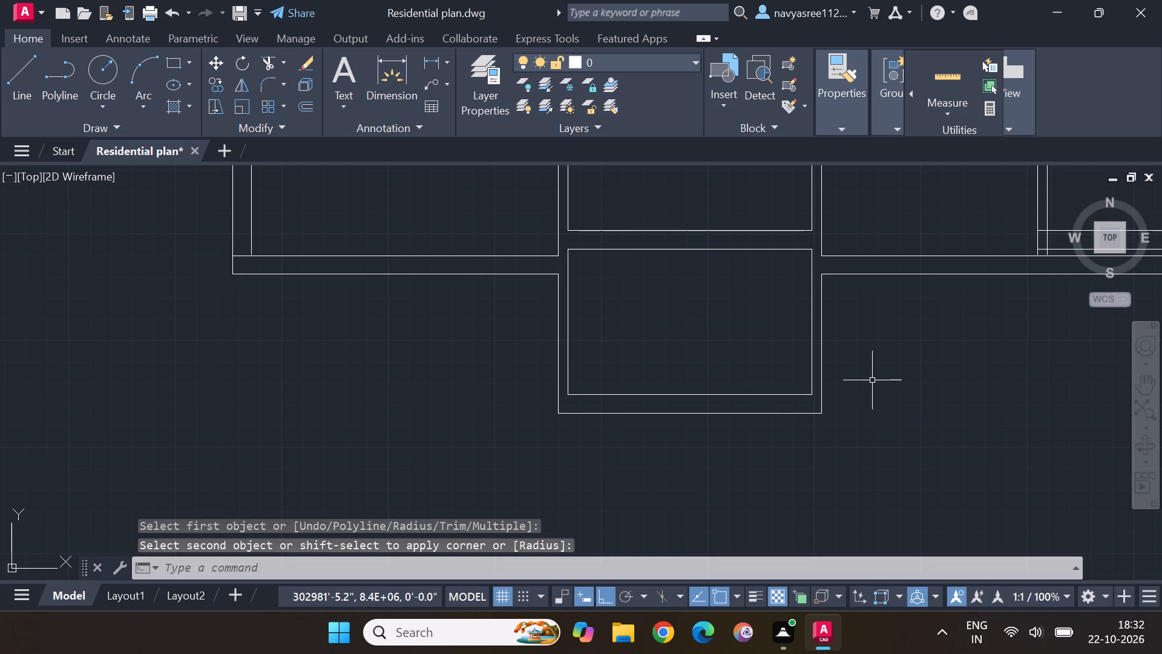
Trim away the two horizontal lines near the bottom of the bottom row's narrow end room, including the pieces between its partition lines.
scroll(871, 380, down, 2)
middle_drag(881, 362, 838, 479)
scroll(853, 451, up, 2)
scroll(853, 451, down, 1)
scroll(853, 451, up, 1)
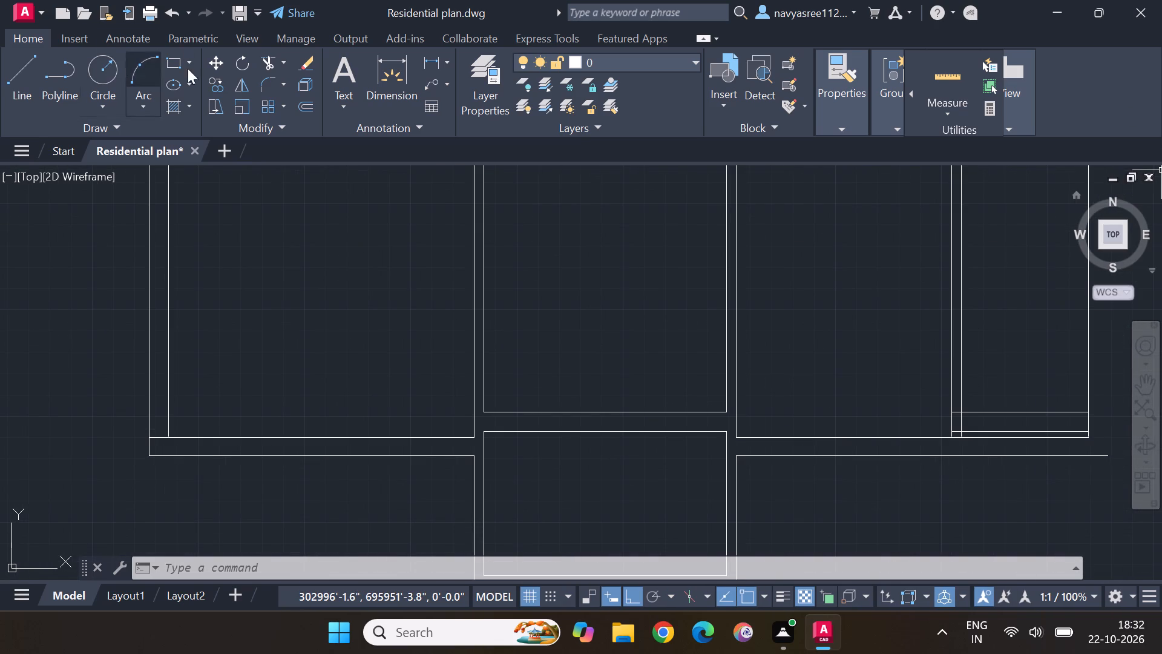
drag(268, 58, 273, 58)
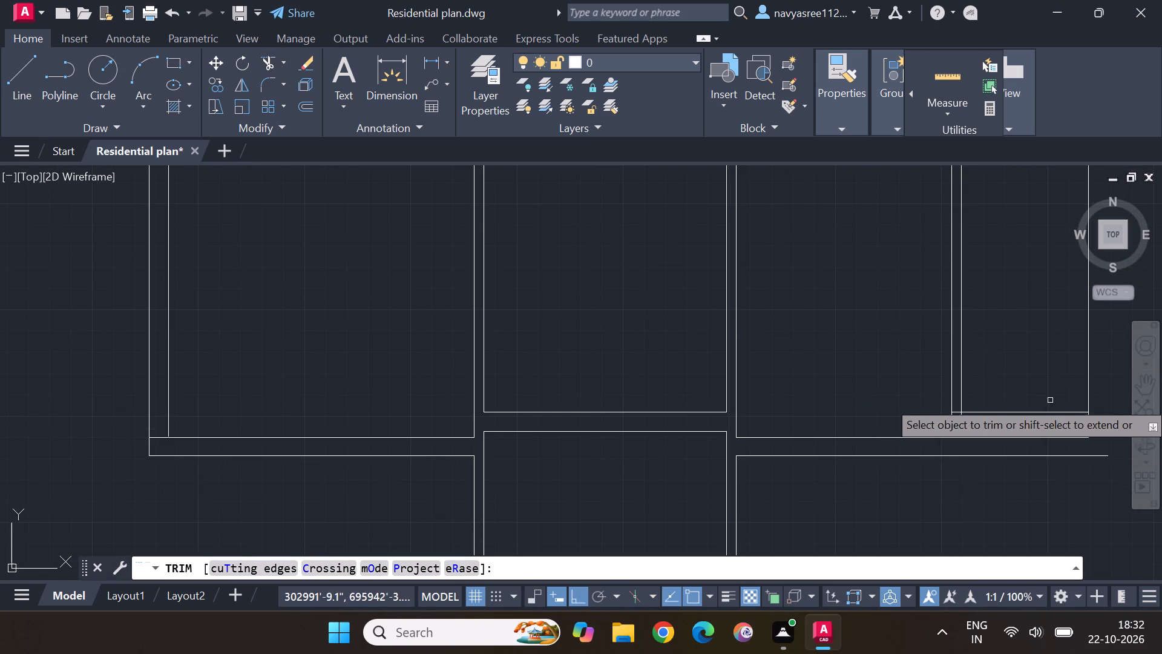
click(1029, 412)
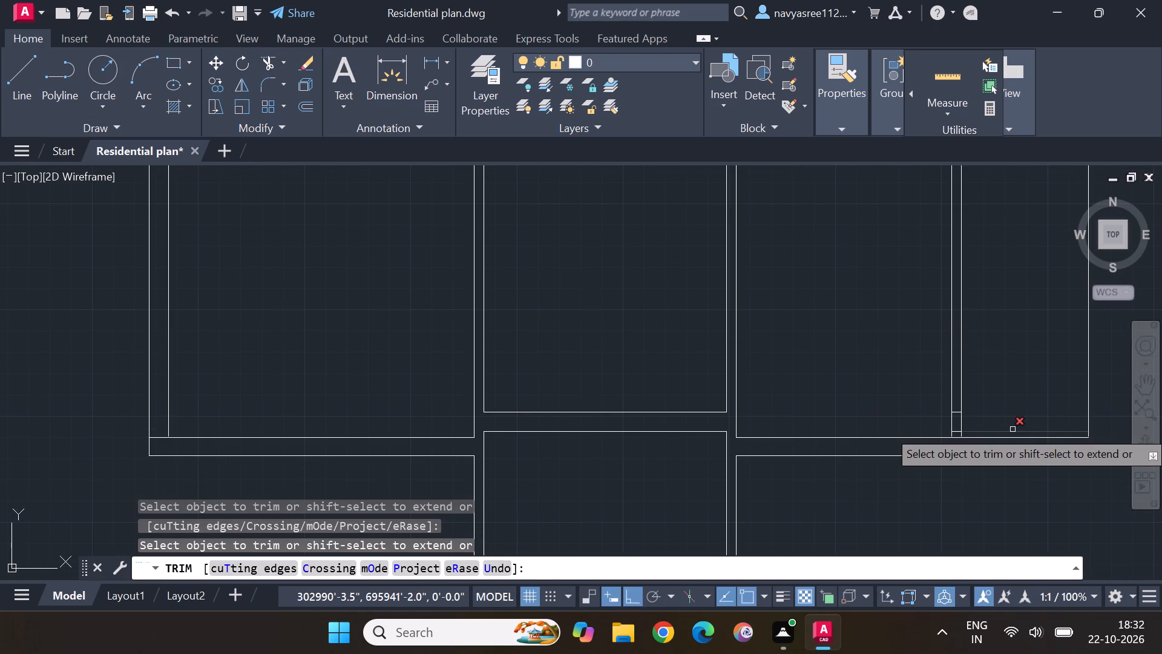
click(1013, 429)
scroll(938, 420, up, 4)
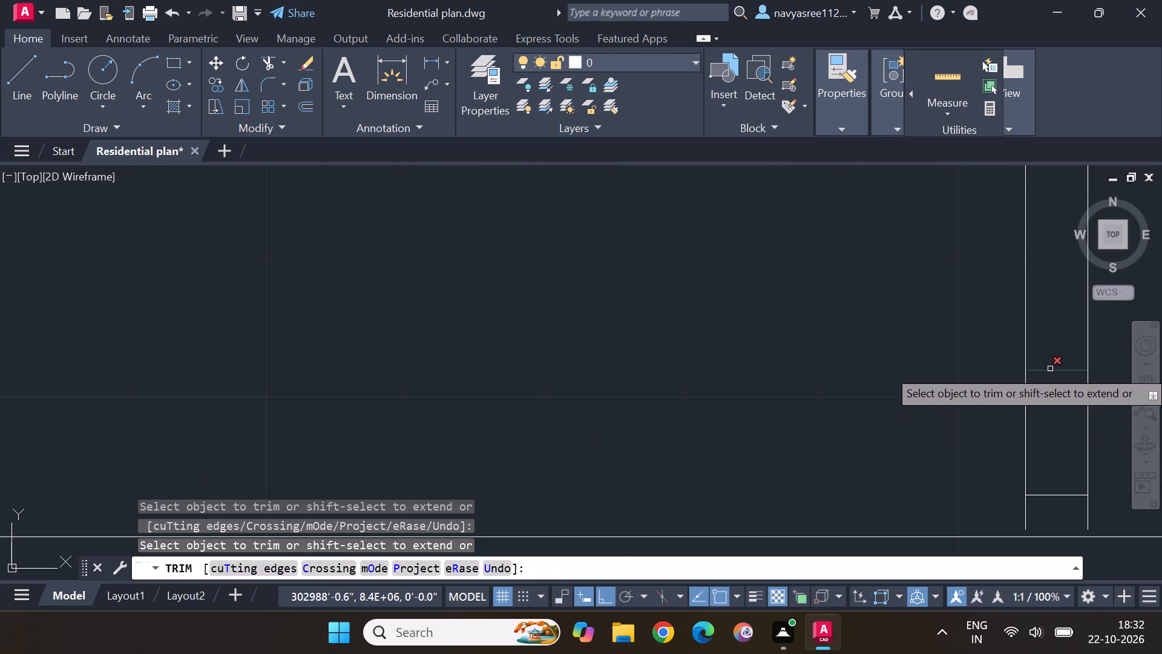
click(1050, 369)
click(1051, 495)
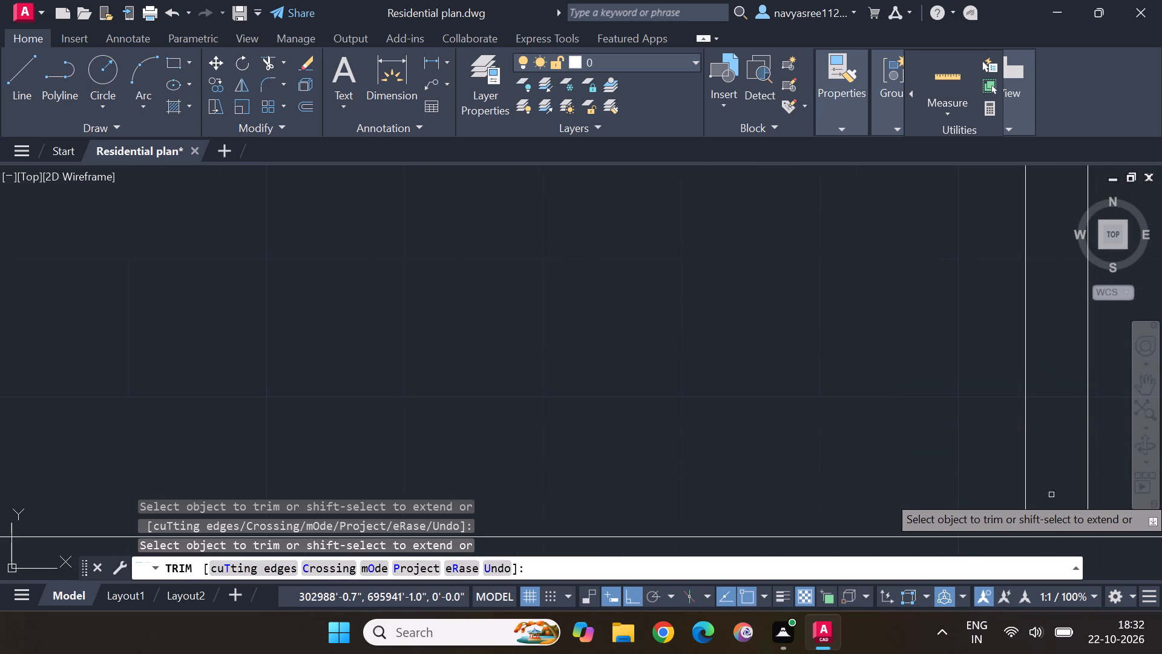
scroll(738, 521, down, 1)
middle_drag(700, 500, 737, 303)
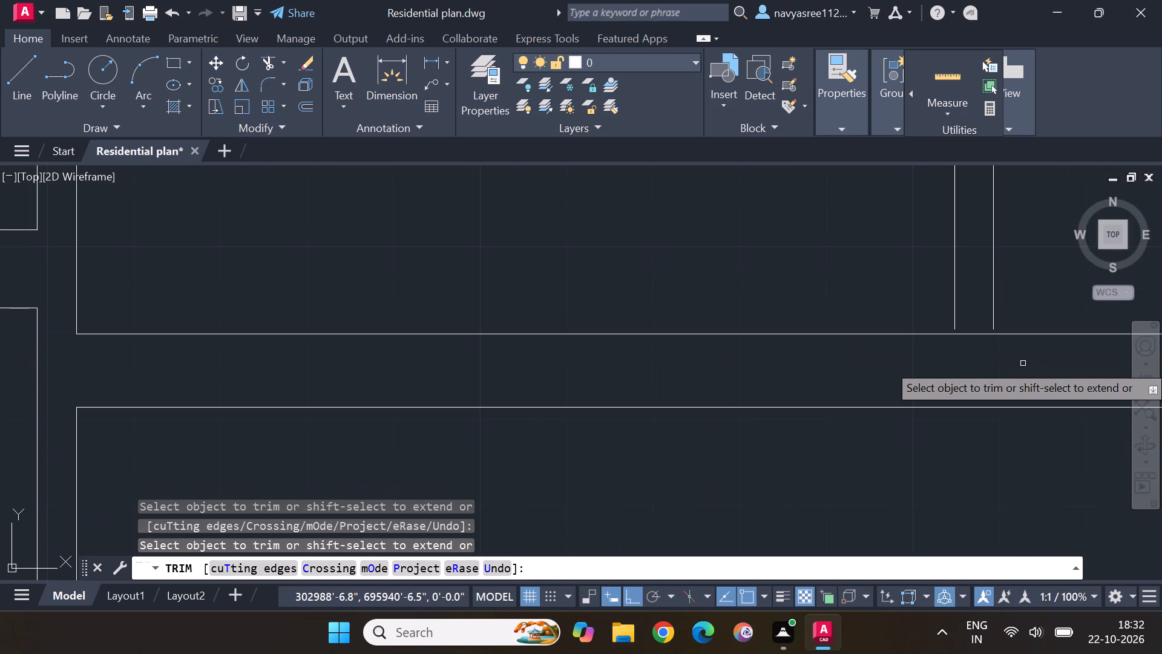
middle_drag(1028, 363, 632, 506)
key(Escape)
key(Escape)
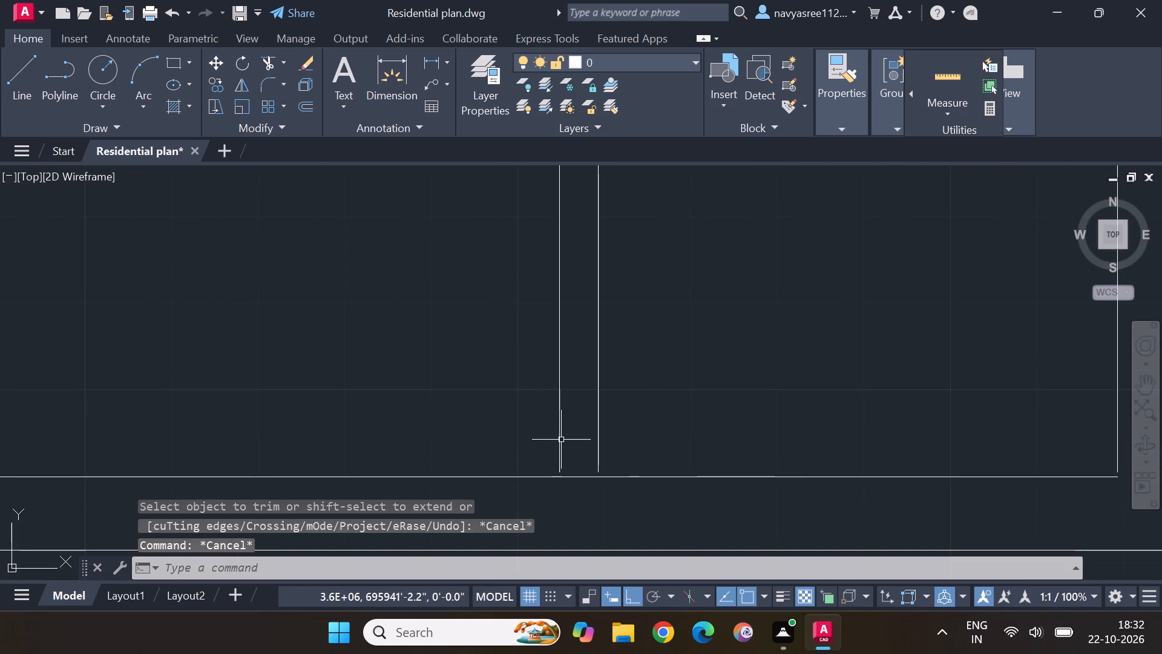
Stretch the lower ends of both lines of the narrow end room's partition down to the bottom wall's inner line.
click(560, 438)
scroll(560, 477, up, 4)
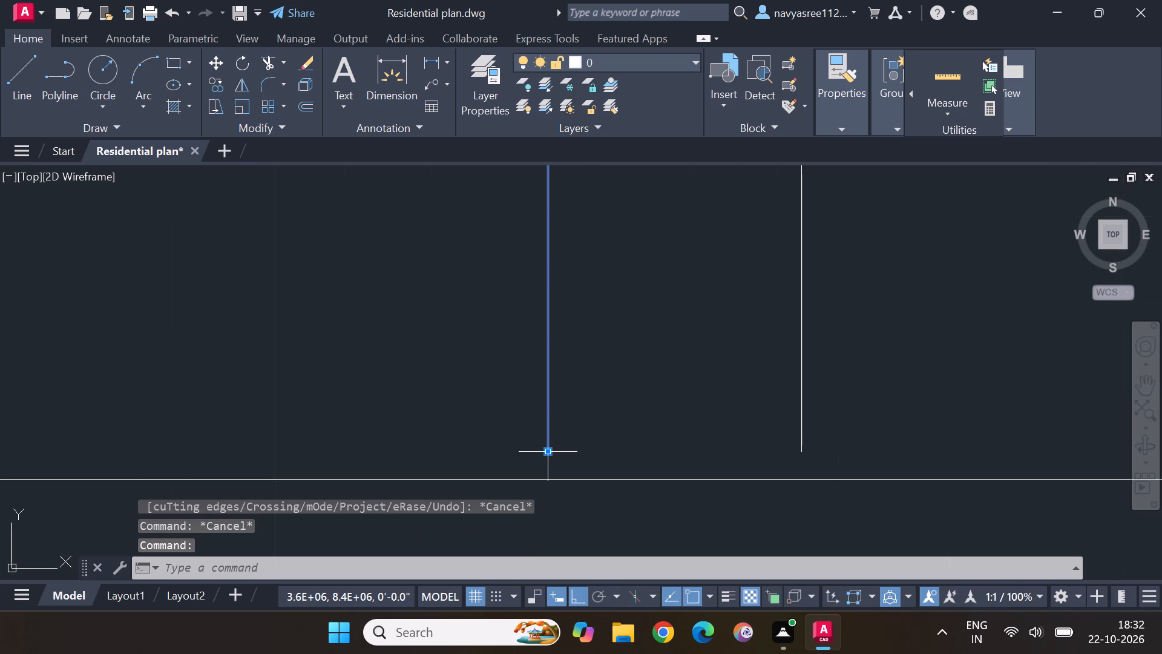
click(548, 455)
click(549, 477)
key(Escape)
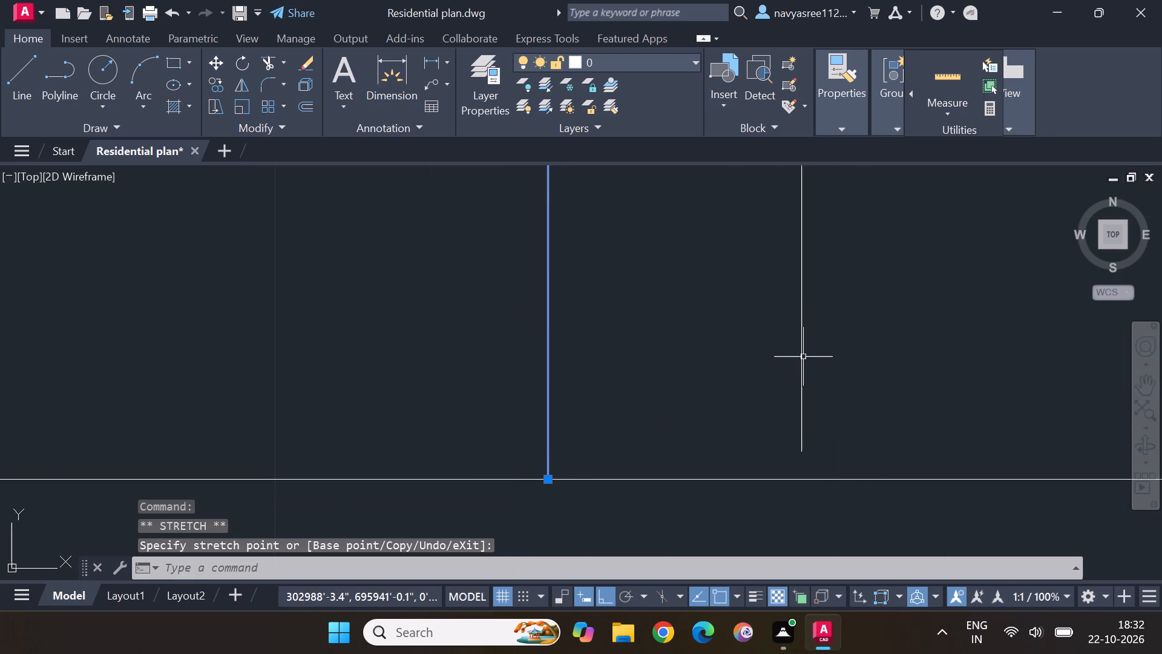
click(803, 360)
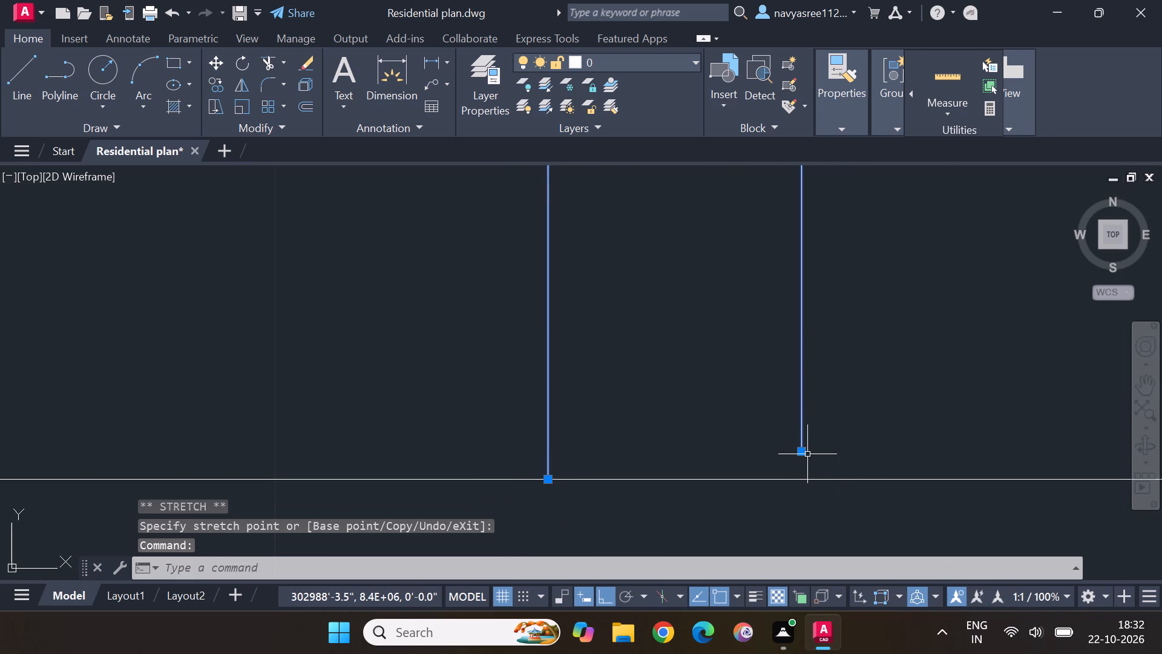
click(804, 455)
click(801, 478)
key(Escape)
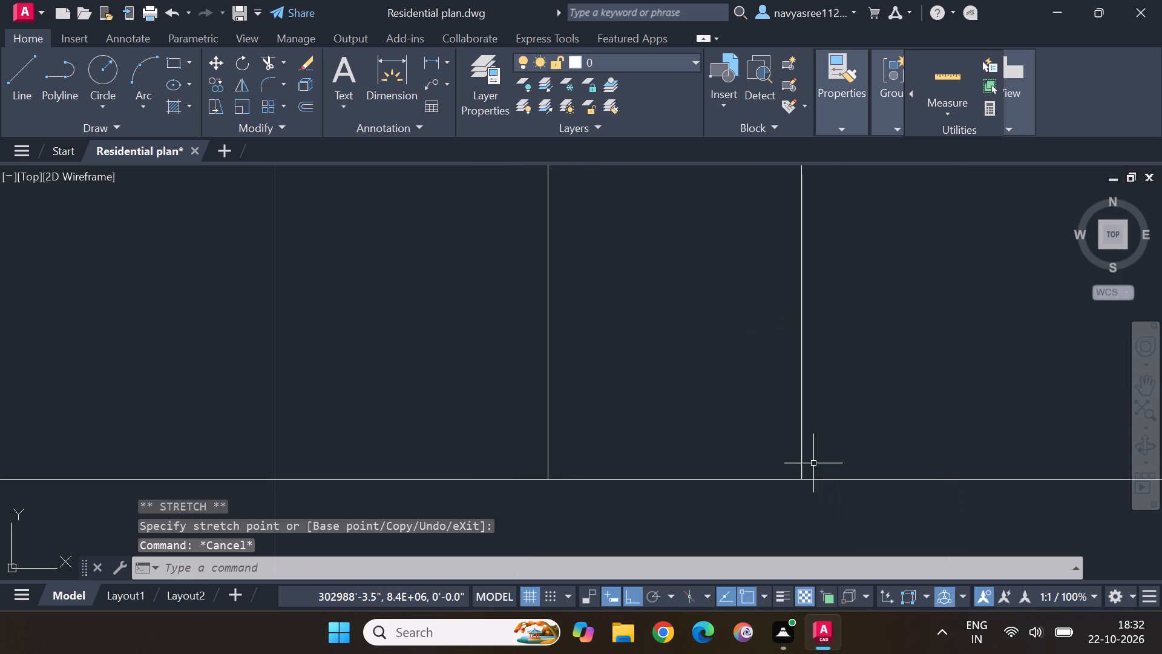
key(Escape)
Trim the inner wall lines' overlaps and the outer left line's overhang at the plan's top-left corner.
scroll(850, 436, down, 8)
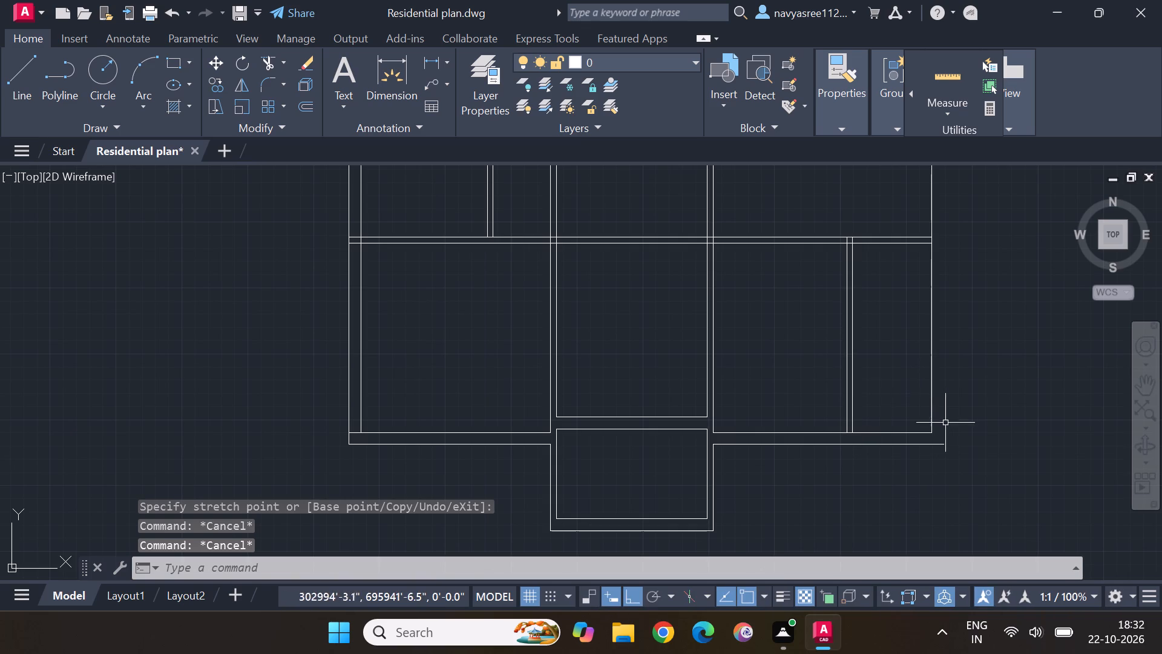
middle_drag(918, 383, 898, 416)
middle_drag(358, 312, 452, 382)
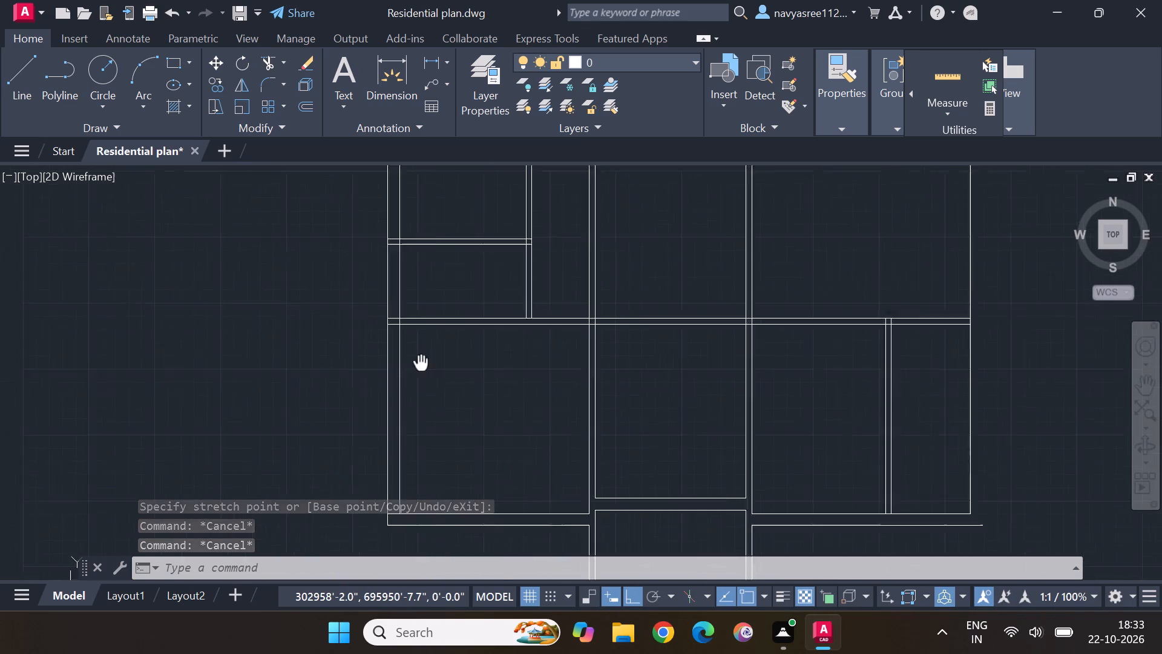
middle_drag(452, 382, 646, 489)
scroll(695, 233, up, 1)
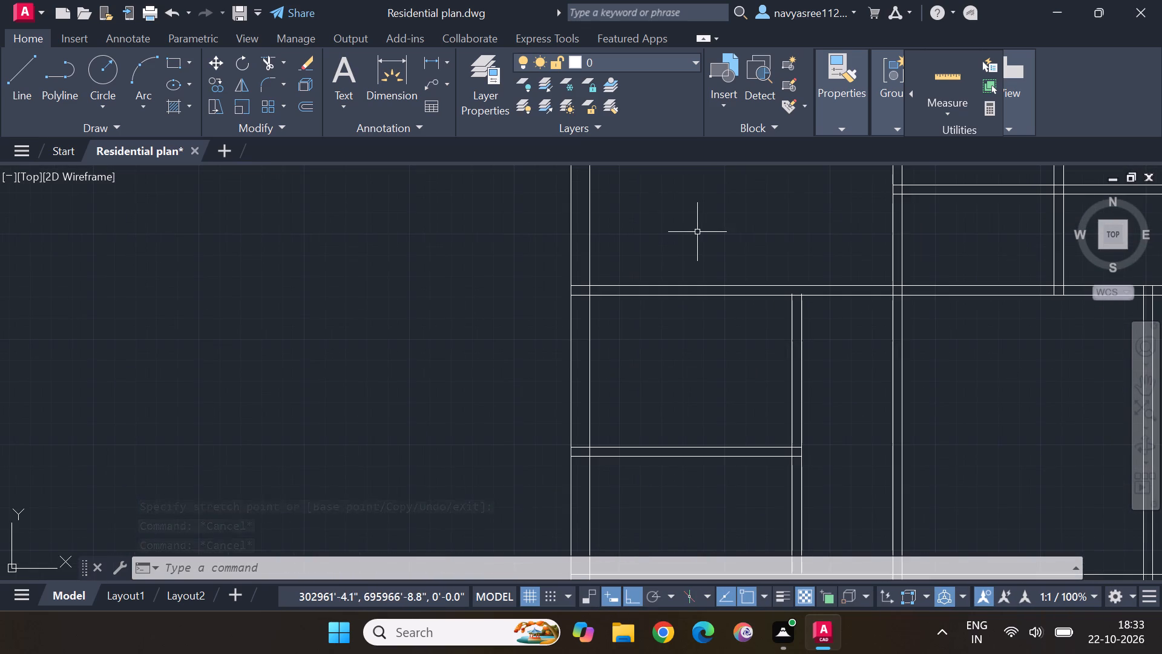
scroll(700, 231, down, 1)
scroll(700, 231, up, 3)
scroll(700, 231, down, 1)
middle_drag(703, 245, 701, 355)
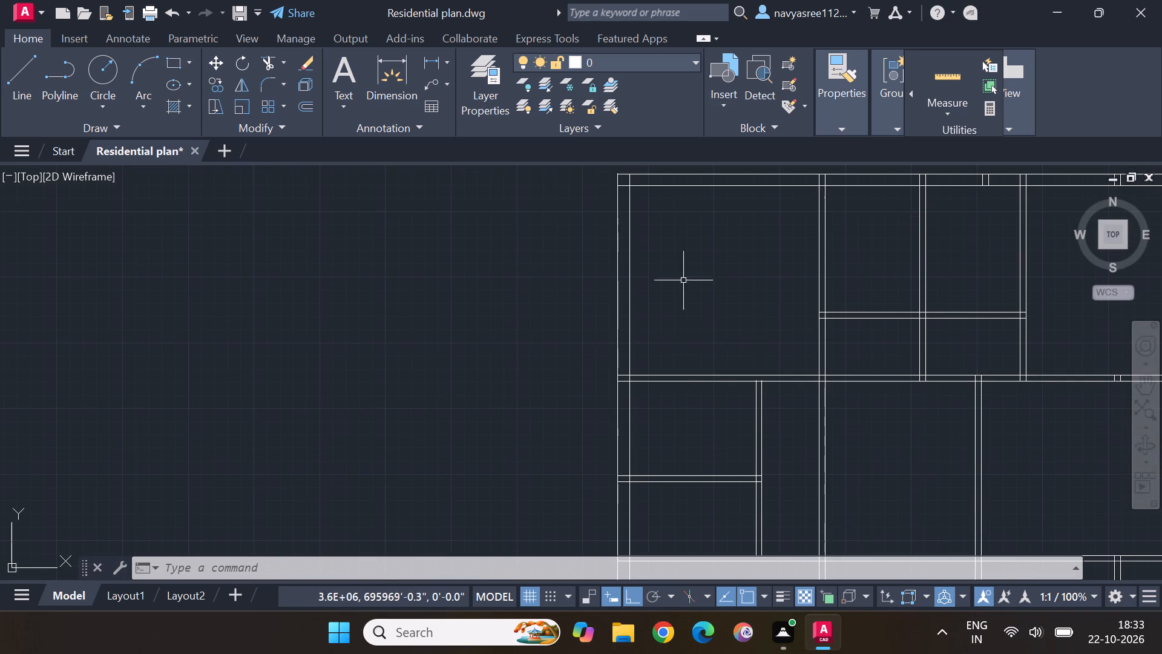
scroll(677, 236, up, 2)
middle_drag(672, 227, 672, 442)
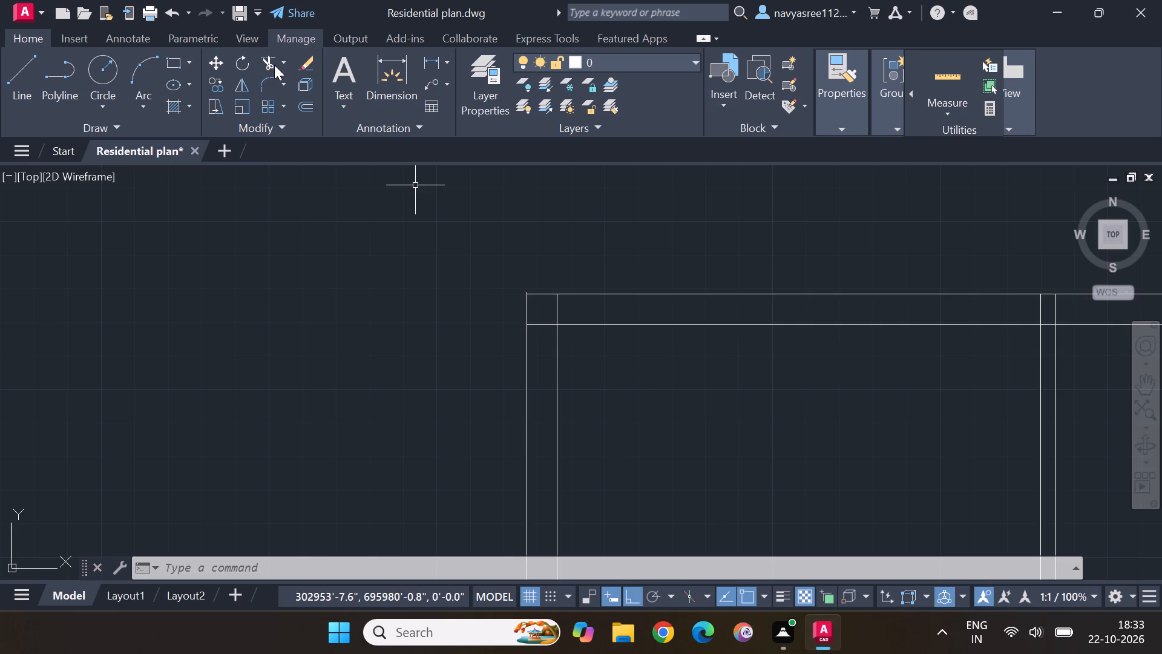
click(270, 63)
scroll(572, 337, up, 3)
drag(532, 222, 459, 334)
middle_drag(445, 213, 465, 291)
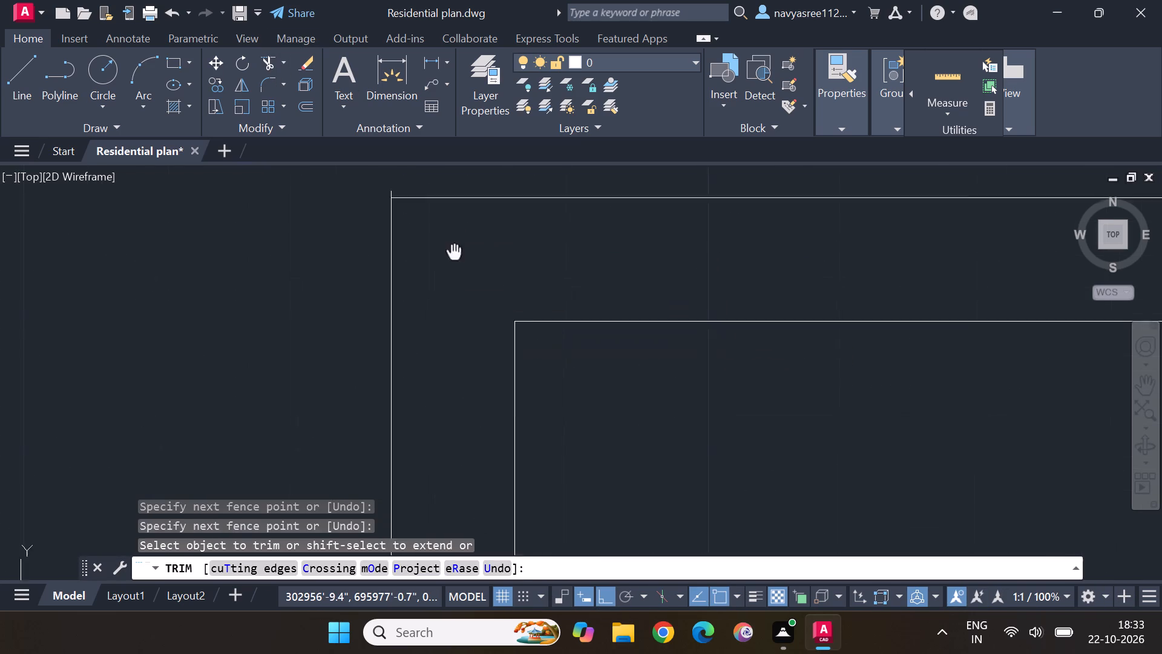
middle_drag(465, 291, 496, 402)
scroll(425, 325, up, 3)
click(459, 410)
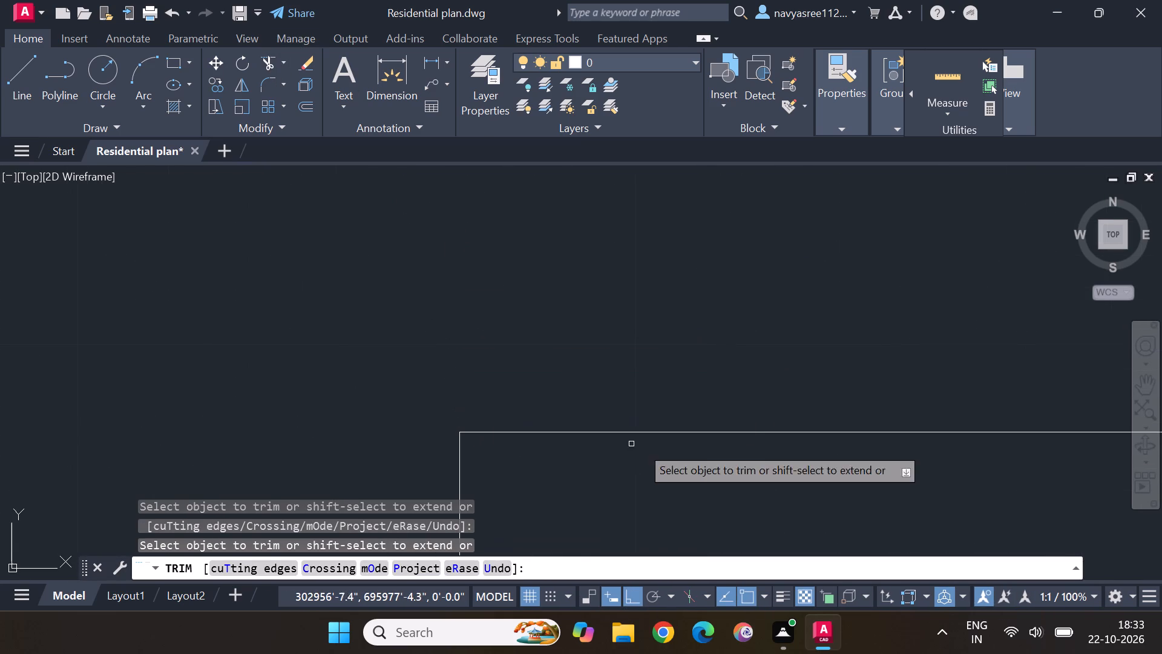
Trim the overlapping lines where the first and second top-row partitions from the left meet the top wall.
scroll(657, 449, down, 2)
middle_drag(879, 496, 98, 332)
scroll(667, 306, down, 3)
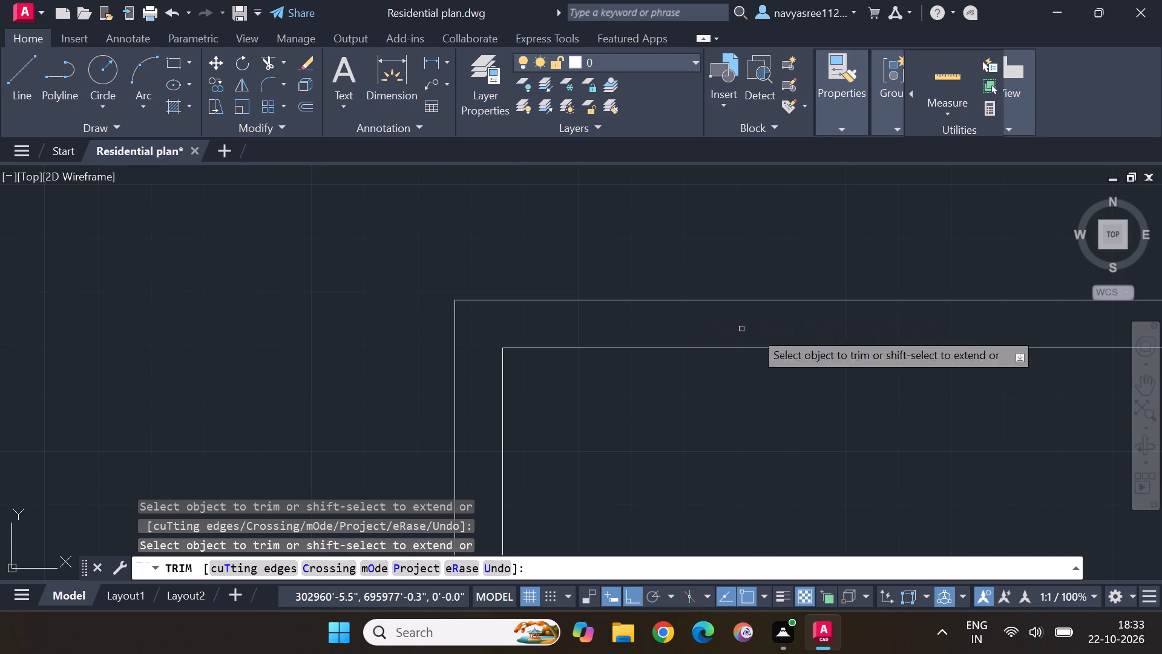
middle_drag(951, 334, 399, 432)
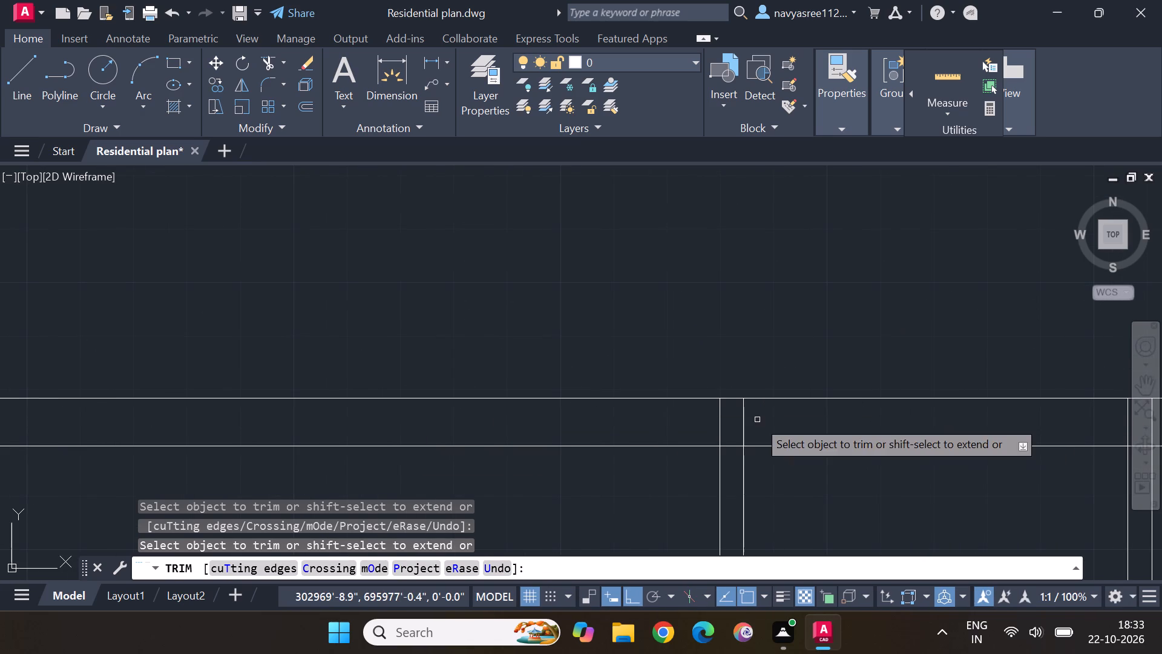
drag(757, 420, 647, 432)
click(730, 446)
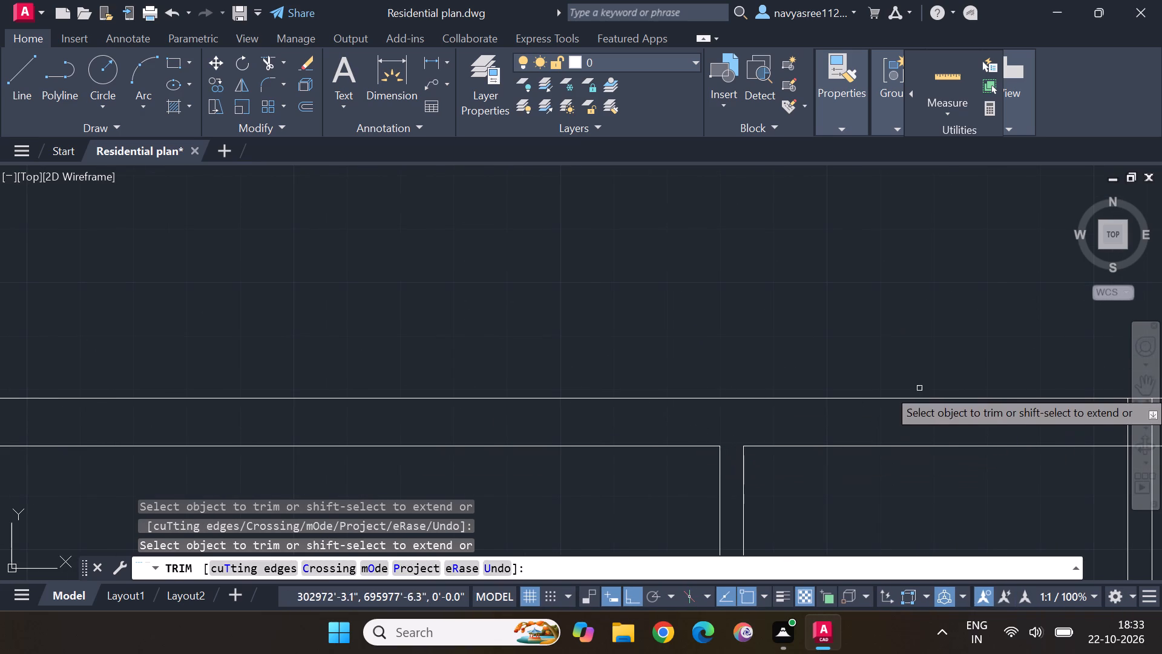
middle_drag(814, 455, 225, 453)
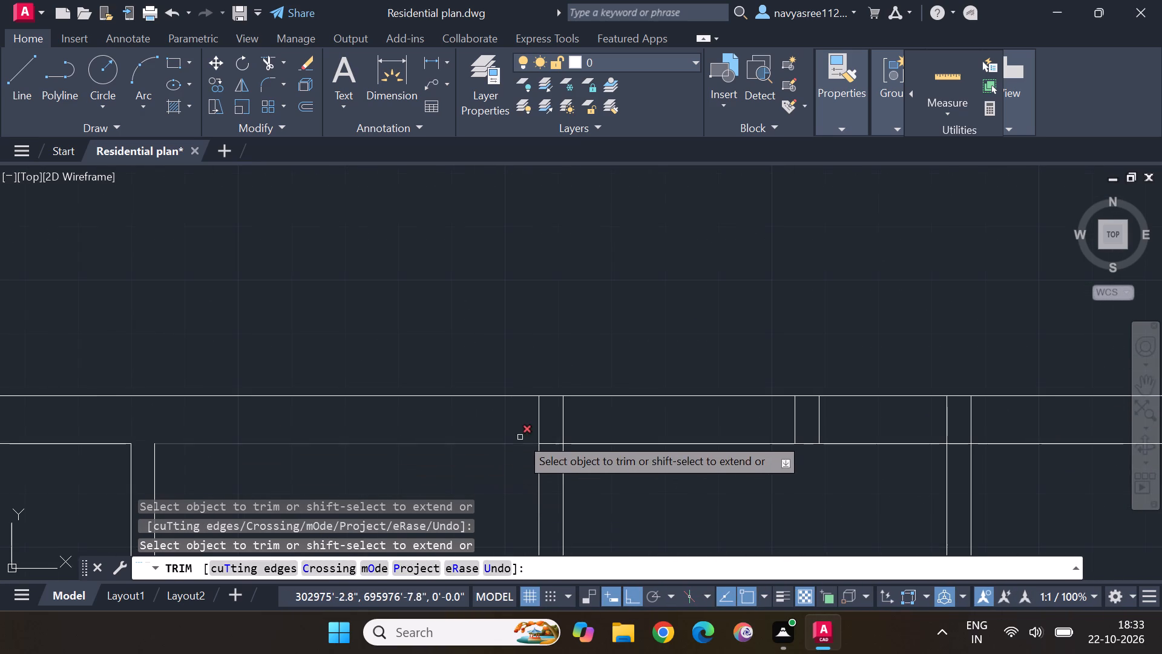
drag(525, 414, 582, 408)
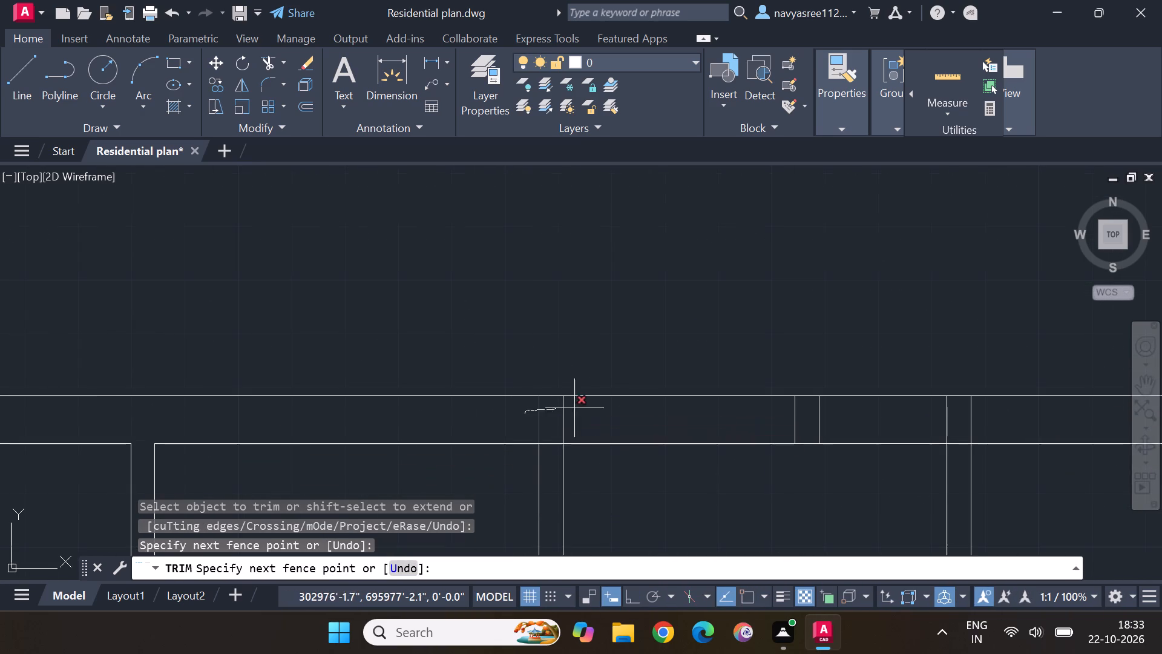
drag(582, 408, 596, 408)
click(553, 445)
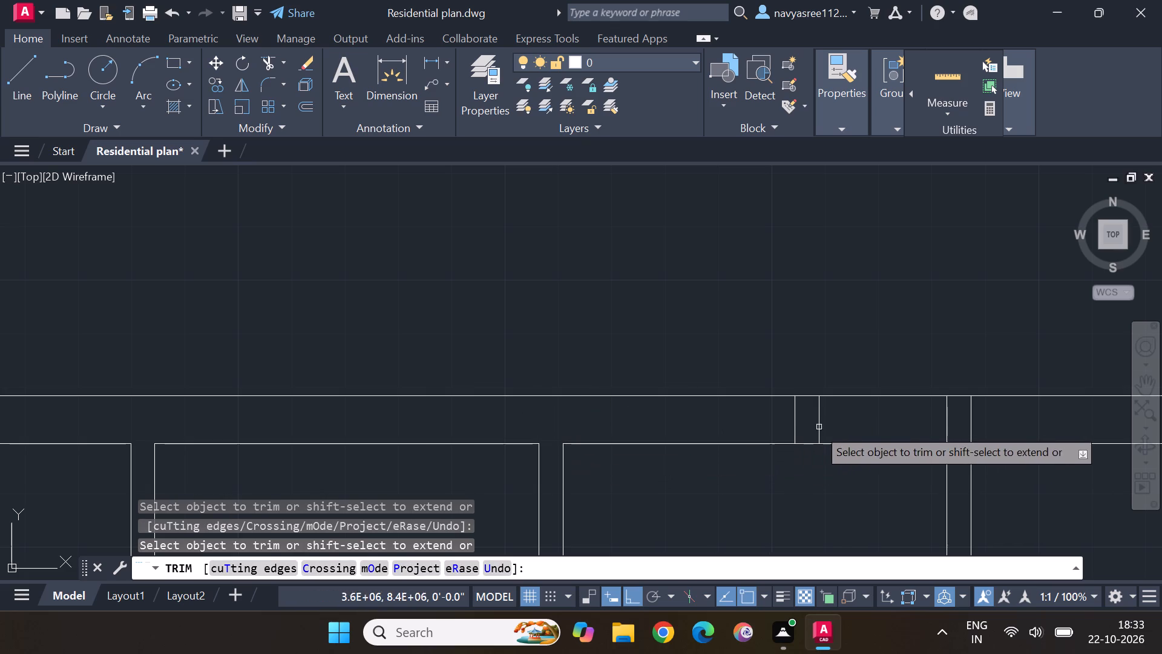
Trim the third top-row partition's junction with the top wall and the two pairs of stray short lines crossing that wall.
drag(777, 421, 827, 412)
drag(924, 418, 1011, 416)
click(959, 444)
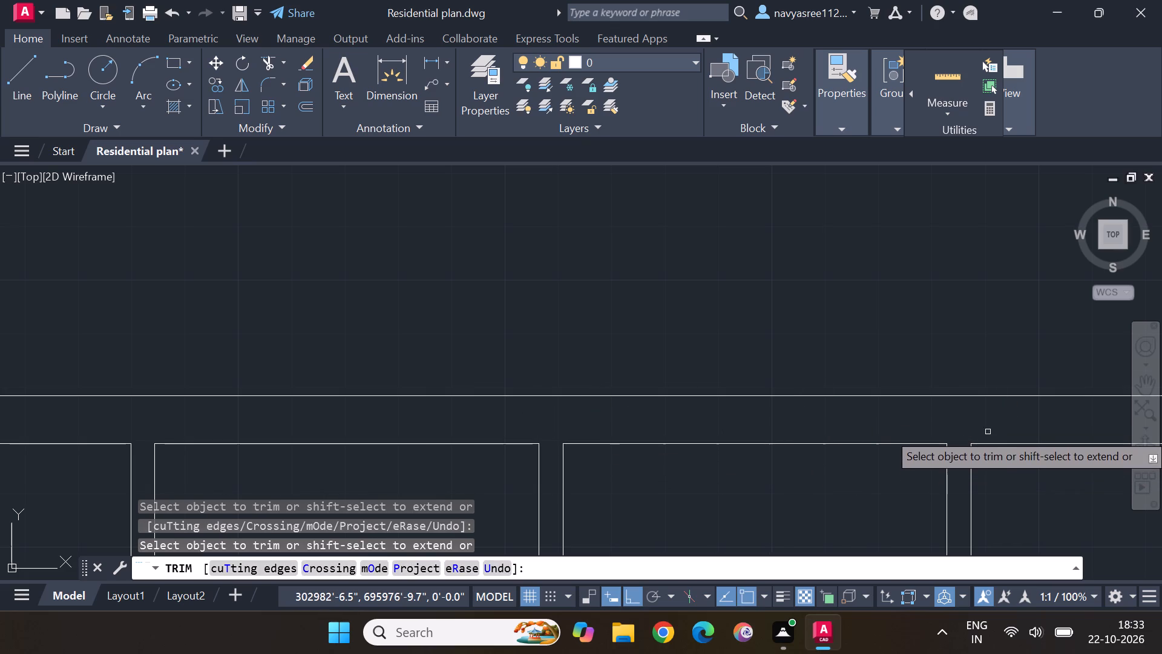
middle_drag(988, 432, 241, 426)
drag(571, 418, 605, 404)
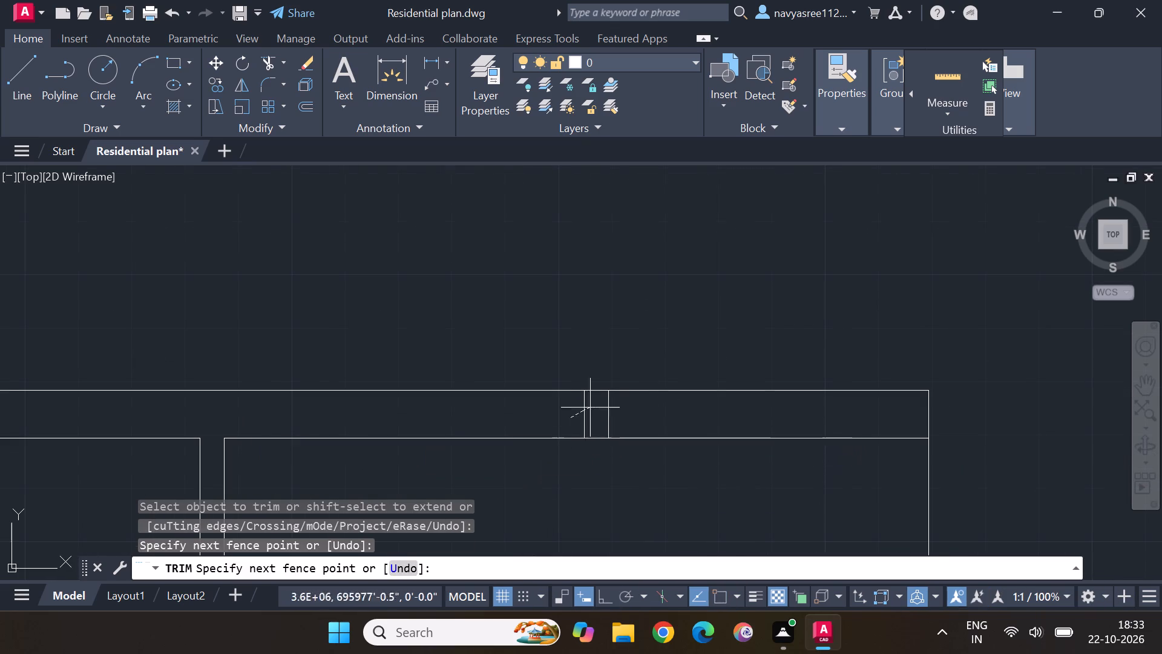
drag(605, 404, 651, 398)
Trim the overlaps where the cross wall in the top row's two middle bays meets the left partition and crosses the middle partition.
scroll(760, 443, down, 2)
middle_drag(753, 509, 891, 222)
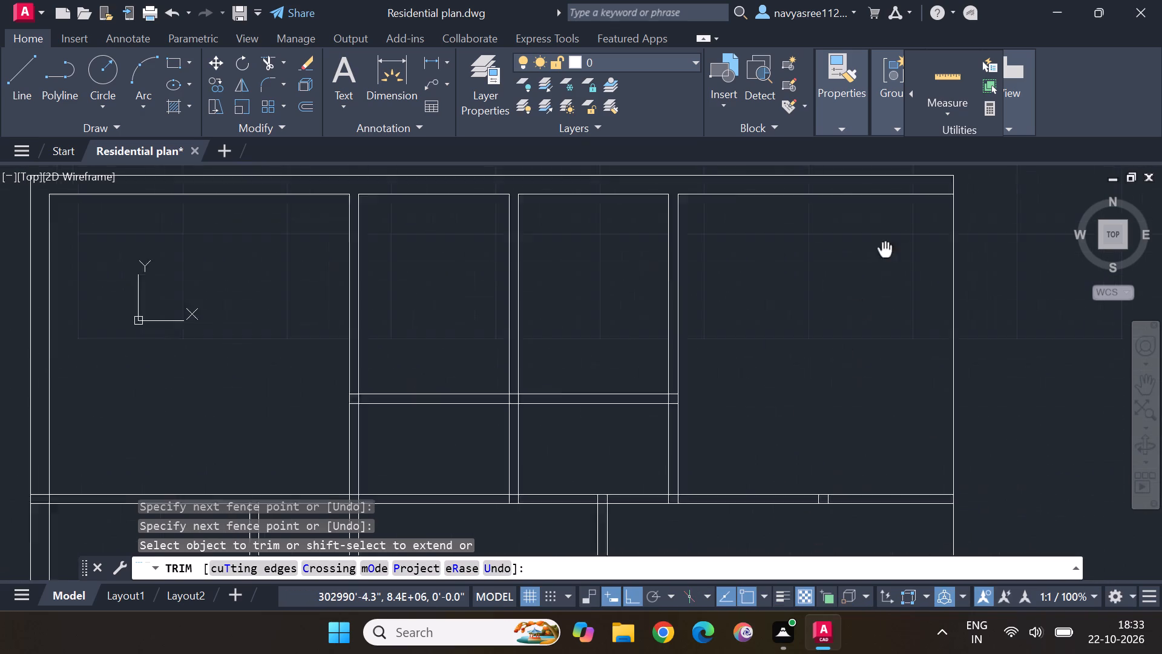
middle_drag(891, 222, 917, 149)
scroll(416, 276, up, 3)
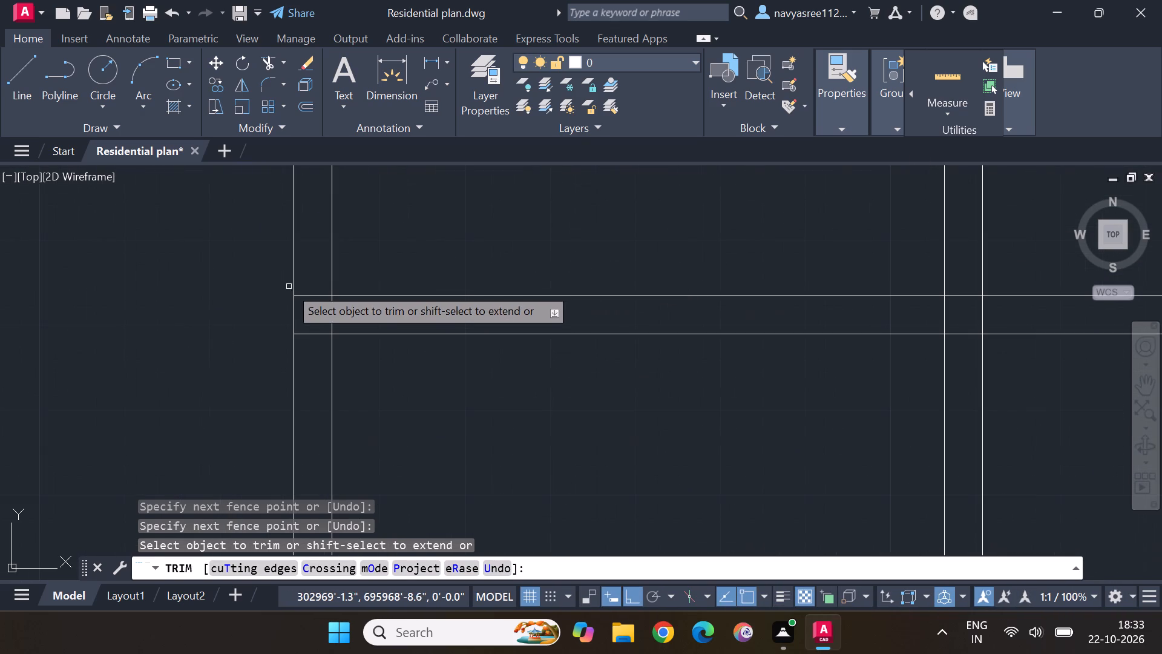
drag(312, 284, 311, 358)
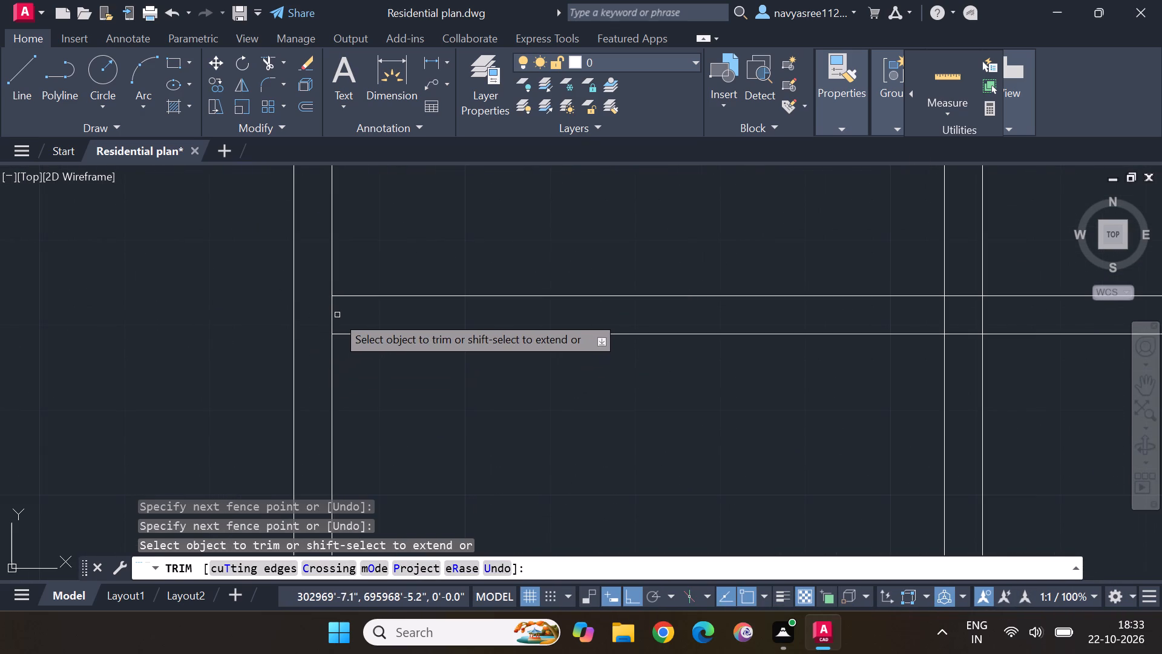
click(332, 315)
drag(934, 315, 947, 312)
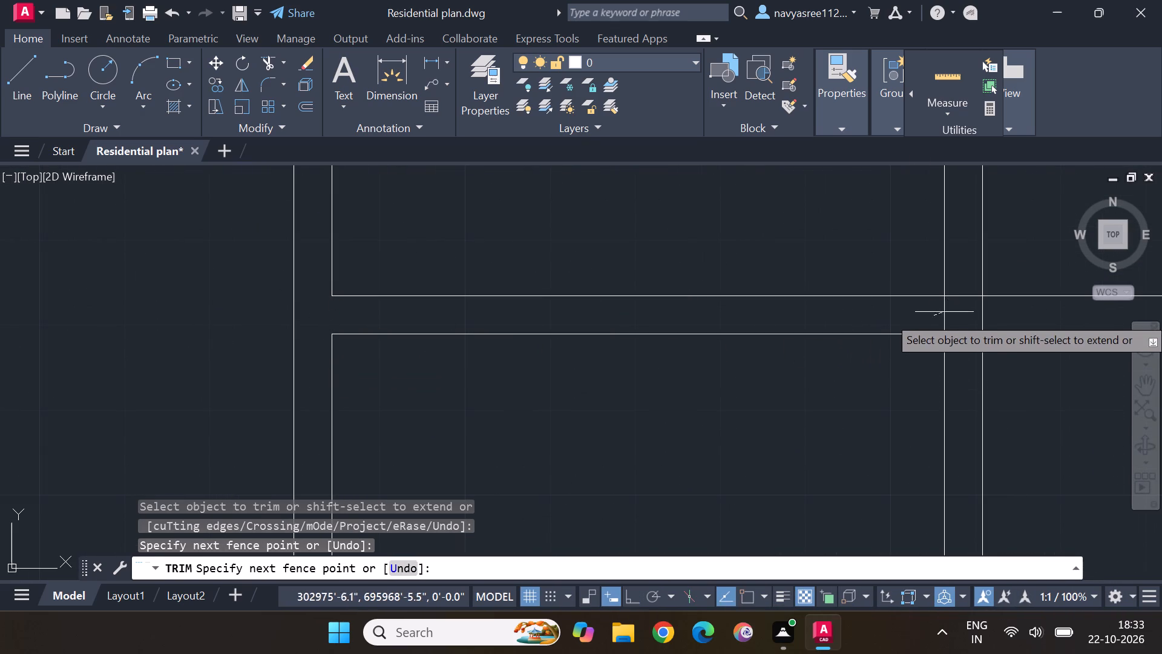
drag(947, 312, 1003, 314)
drag(965, 280, 963, 336)
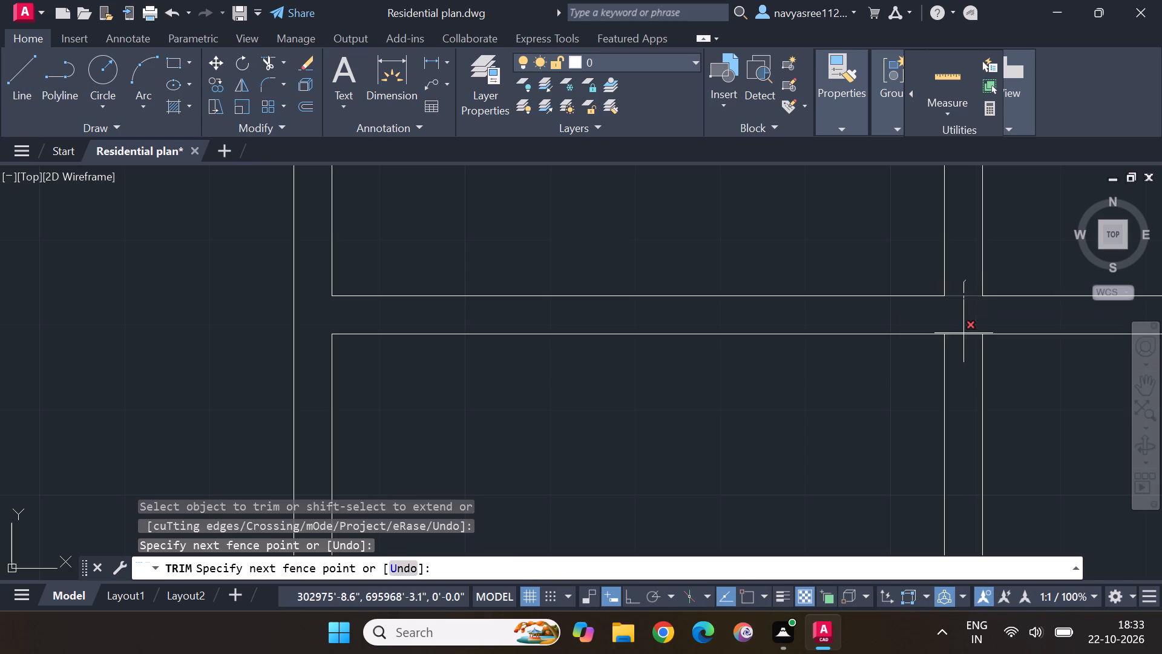
Trim the top-row cross wall's remaining overlap at the middle partition and its junction with the third partition.
drag(963, 336, 963, 345)
middle_drag(1011, 399, 187, 397)
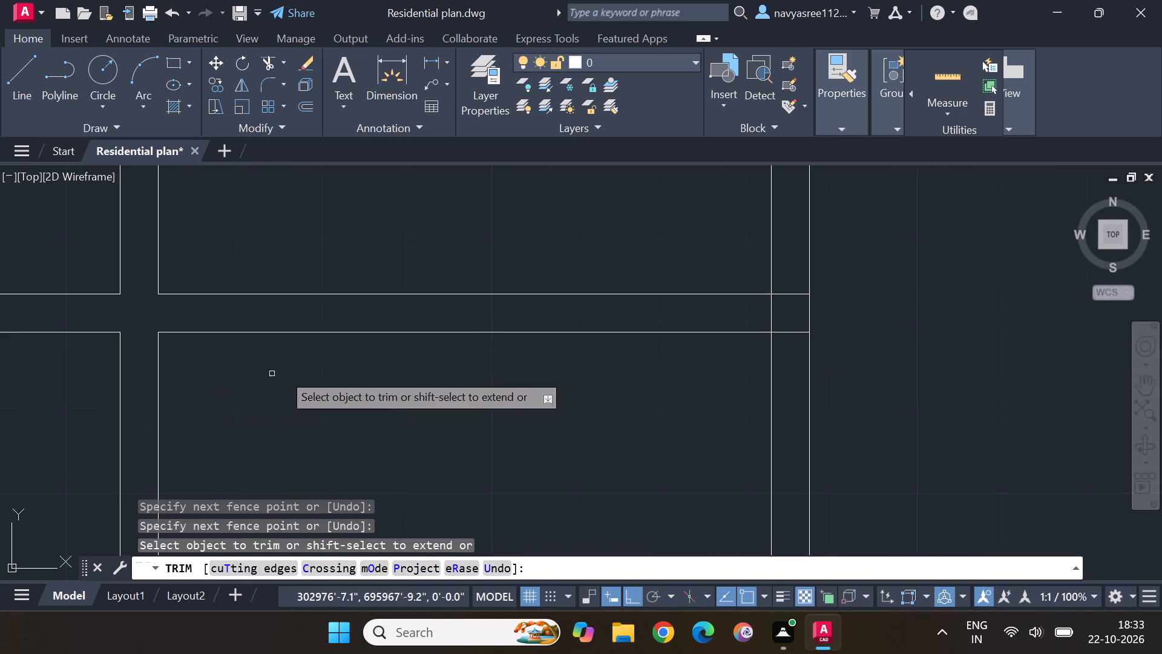
scroll(716, 331, up, 1)
drag(842, 259, 849, 346)
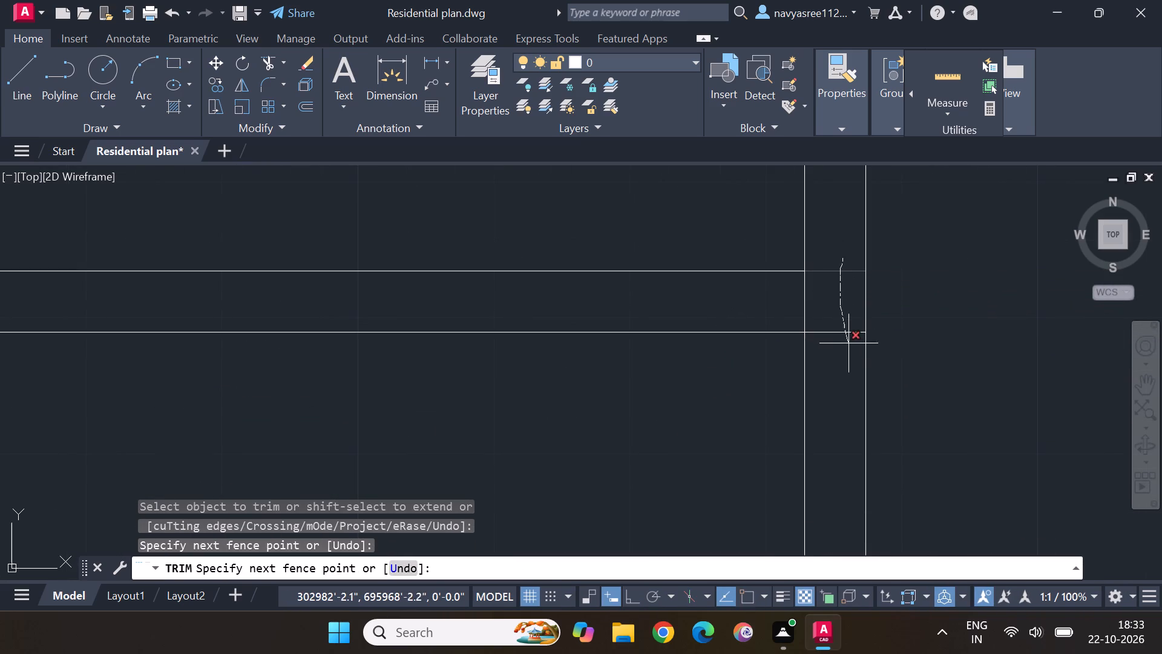
drag(849, 346, 852, 361)
drag(770, 303, 812, 297)
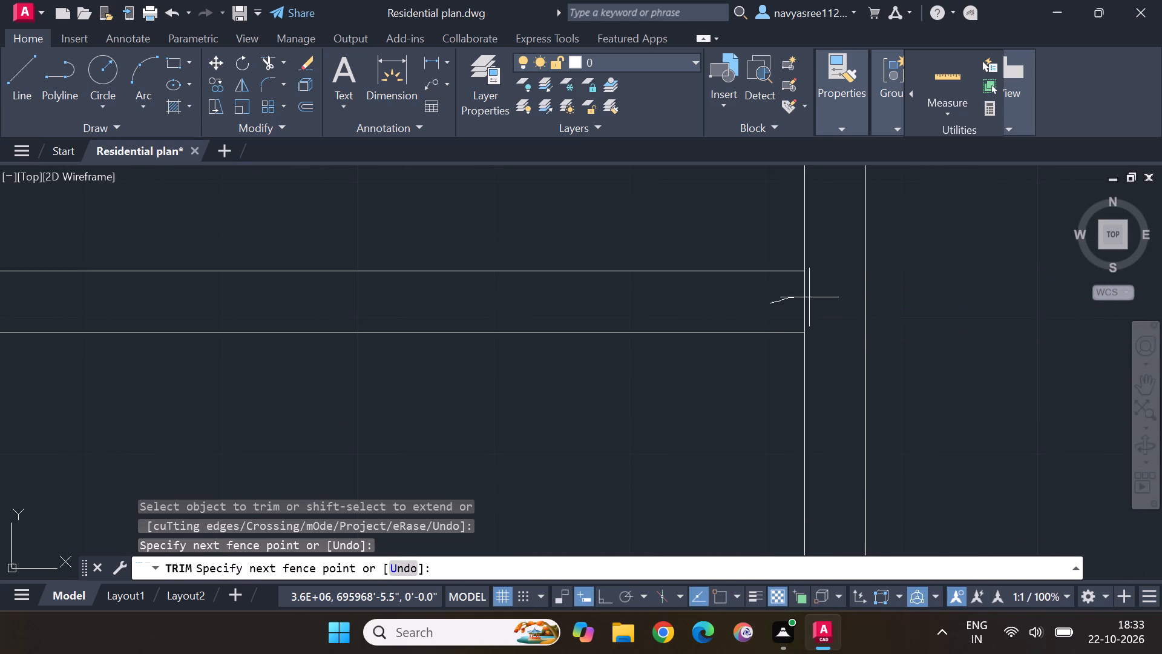
drag(812, 297, 813, 297)
Trim the crossing of the first top-row partition and the horizontal wall below the top row, including the leftover stubs.
scroll(803, 309, down, 3)
middle_drag(714, 408, 973, 183)
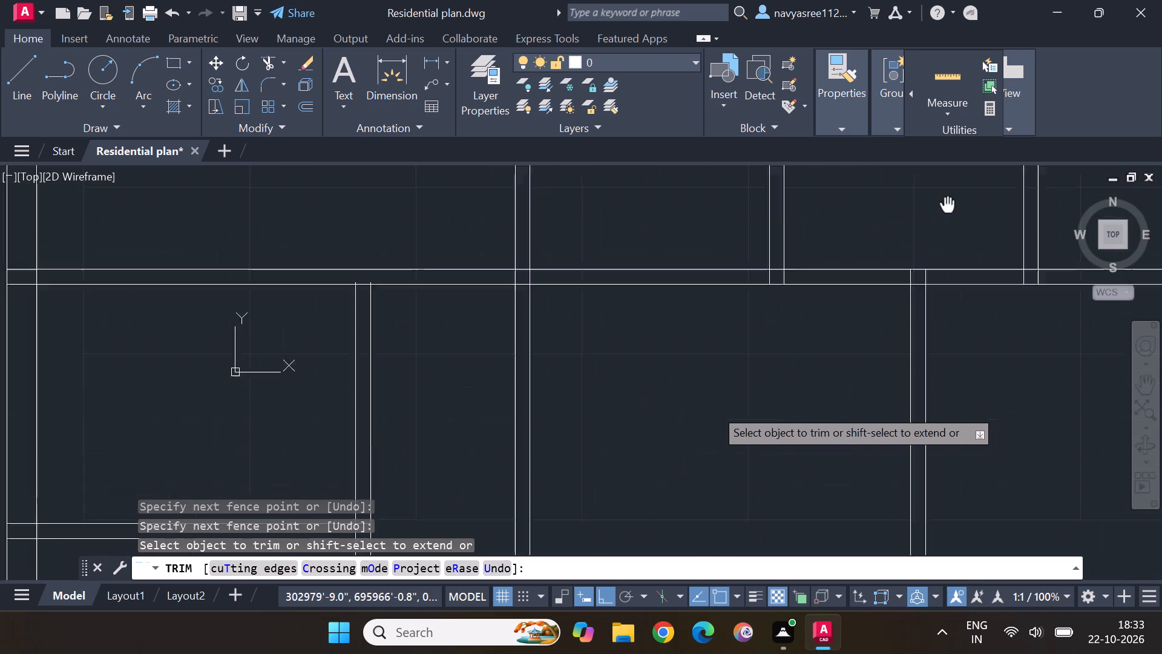
middle_drag(973, 183, 980, 177)
scroll(472, 210, up, 2)
drag(677, 294, 752, 288)
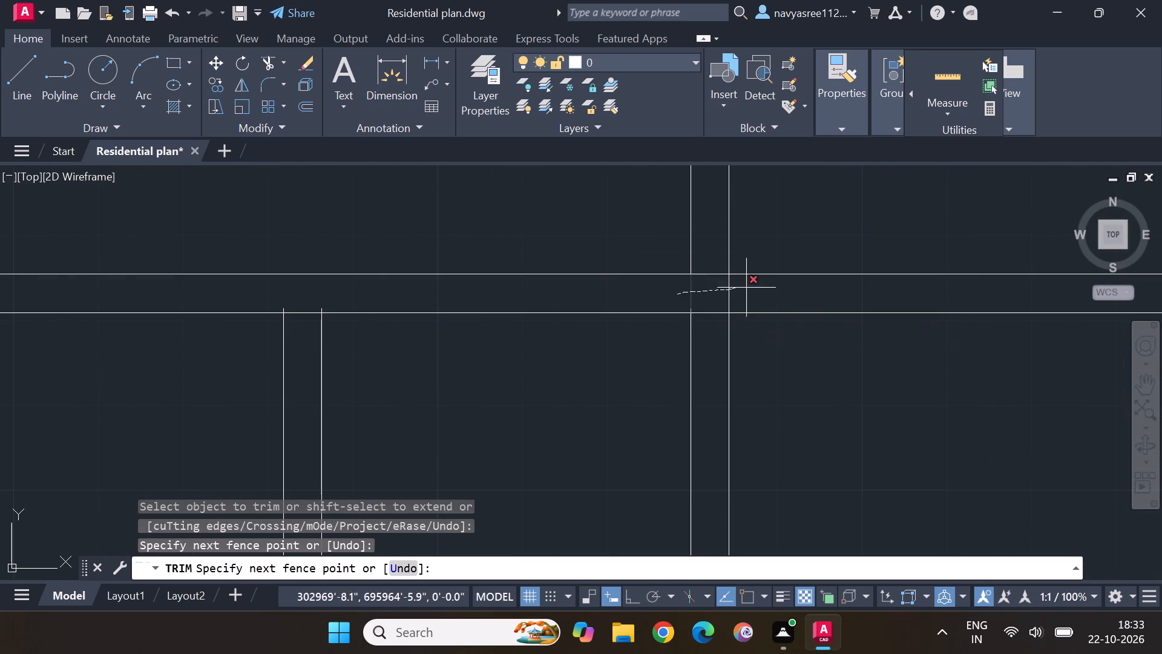
drag(752, 288, 763, 288)
drag(708, 255, 712, 337)
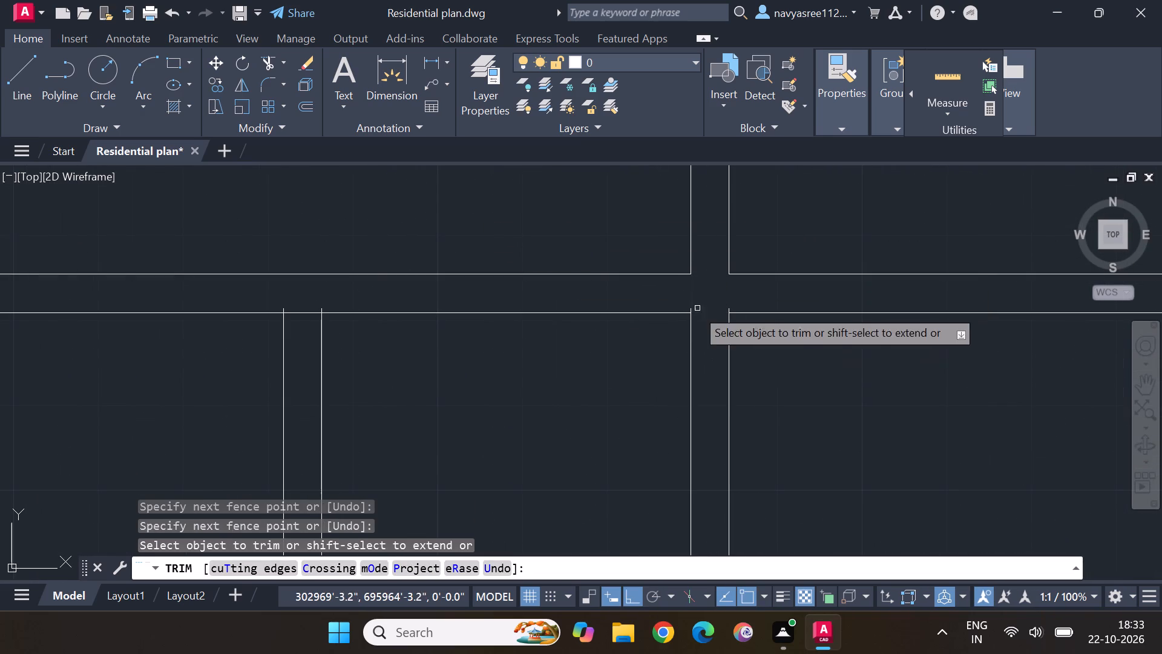
scroll(683, 306, up, 4)
click(735, 327)
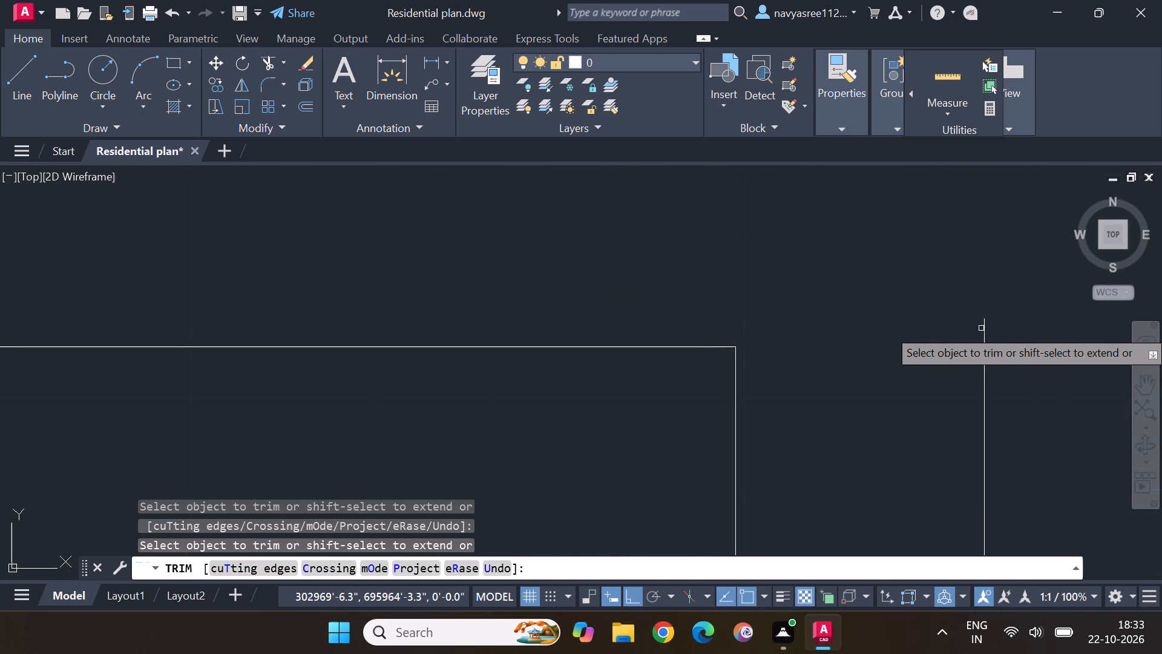
click(982, 329)
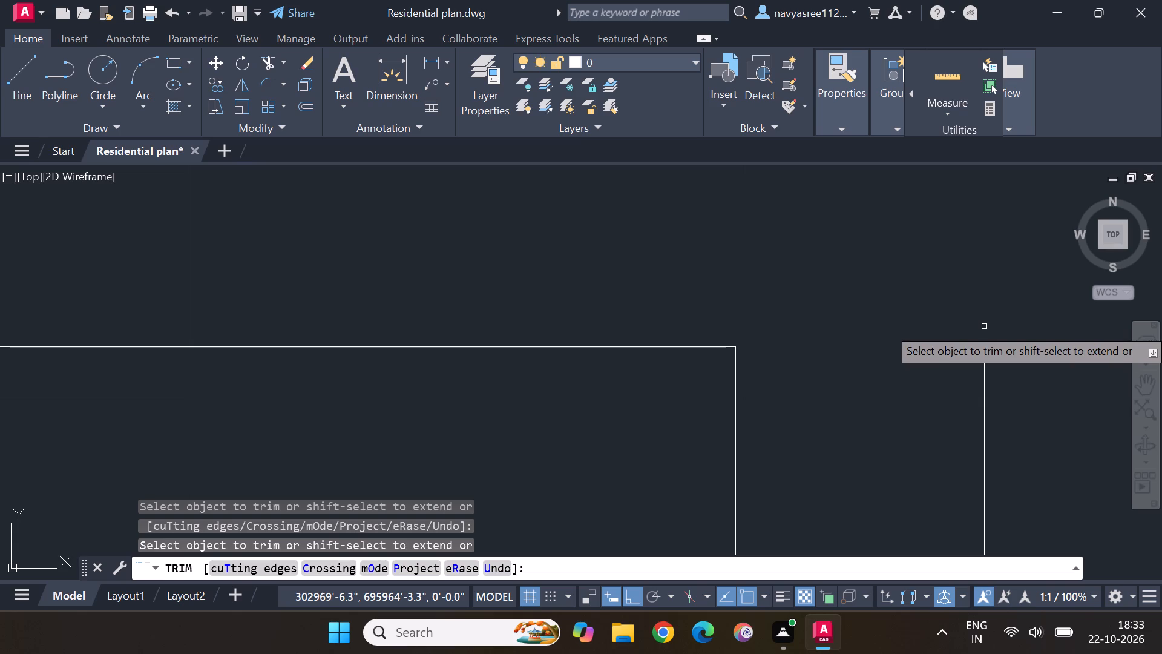
Trim the overhanging ends and opening where the left bay's short partition meets the wall below the top-left room.
scroll(988, 320, down, 5)
scroll(967, 332, up, 1)
scroll(964, 335, down, 1)
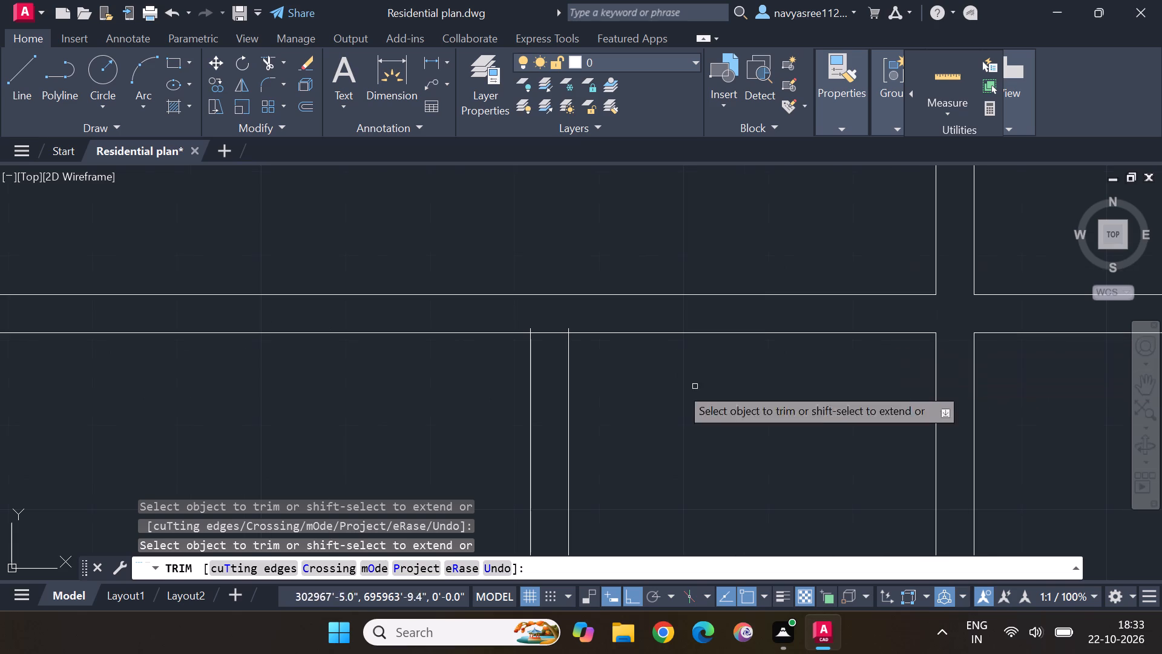
scroll(560, 322, up, 4)
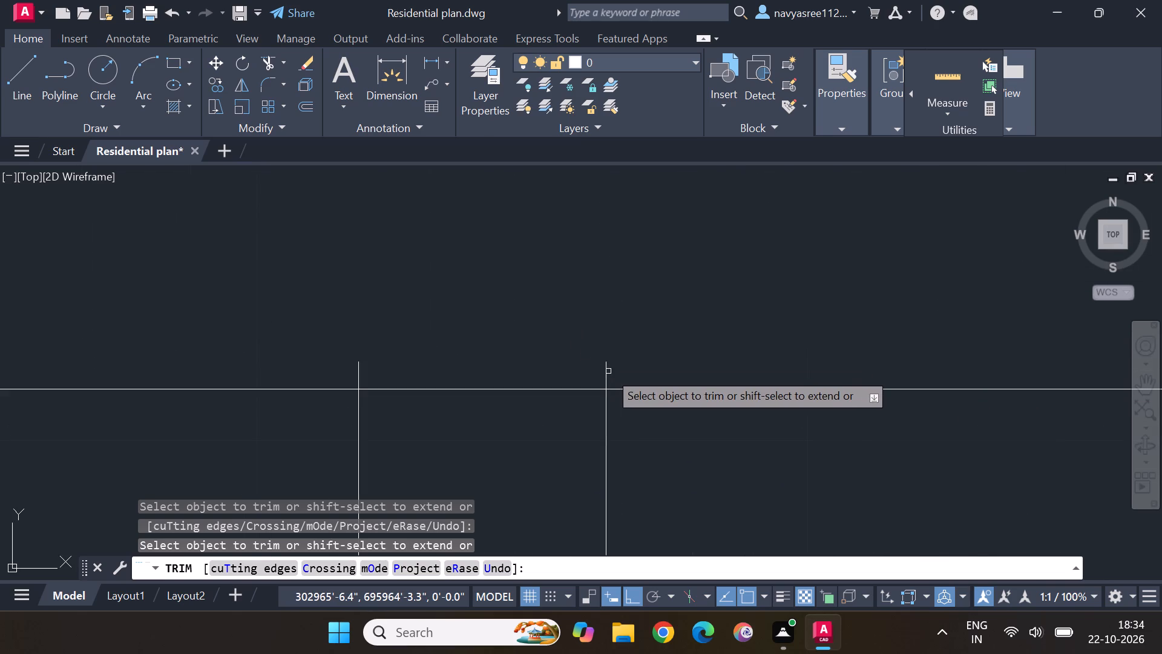
click(608, 371)
drag(360, 371, 372, 375)
drag(340, 374, 377, 372)
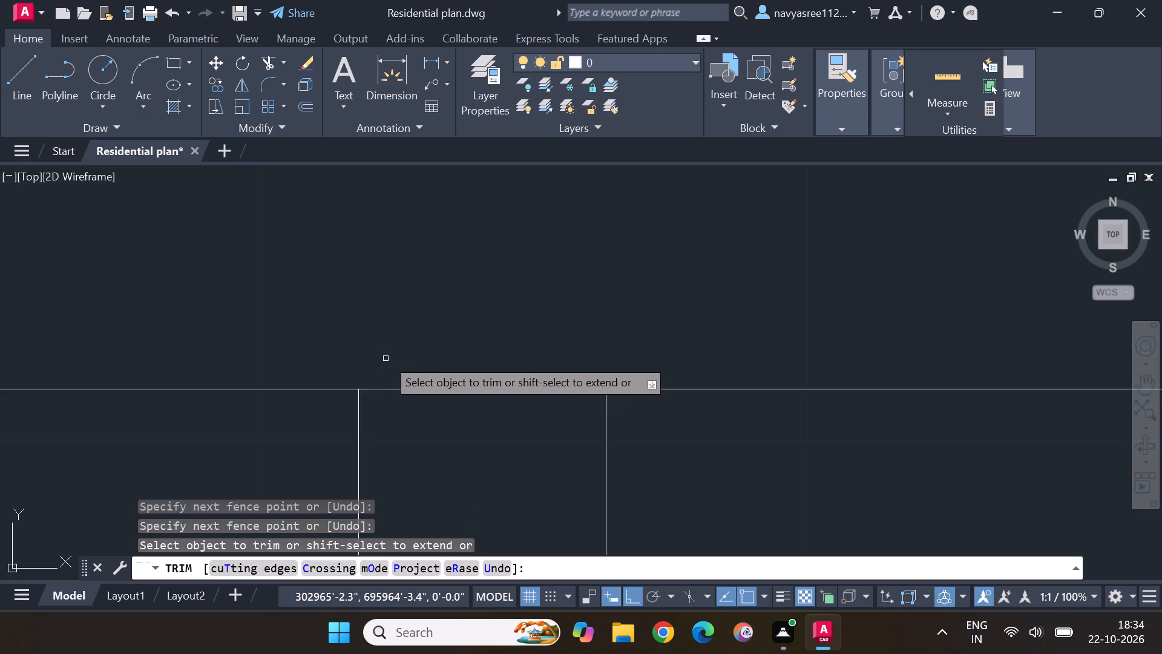
scroll(399, 347, down, 4)
click(411, 352)
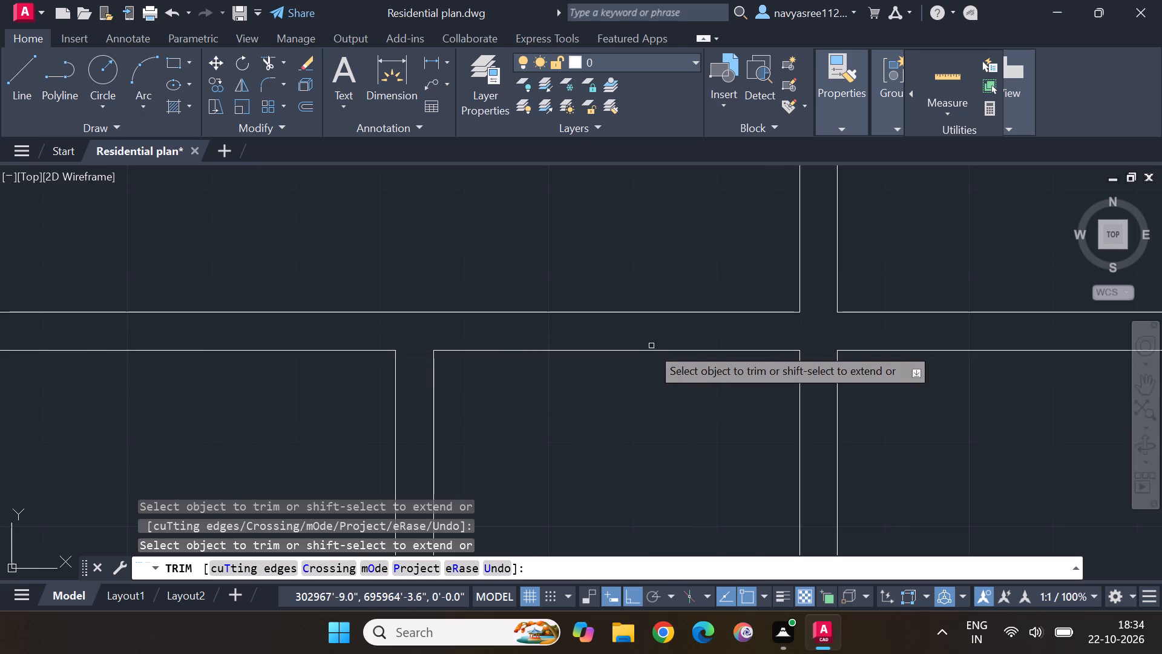
Trim the overlaps and leftover stub where the wall below the top-left room meets the left outer wall.
scroll(637, 351, down, 4)
middle_drag(496, 372, 620, 368)
scroll(607, 326, up, 2)
scroll(607, 325, down, 1)
scroll(607, 325, up, 2)
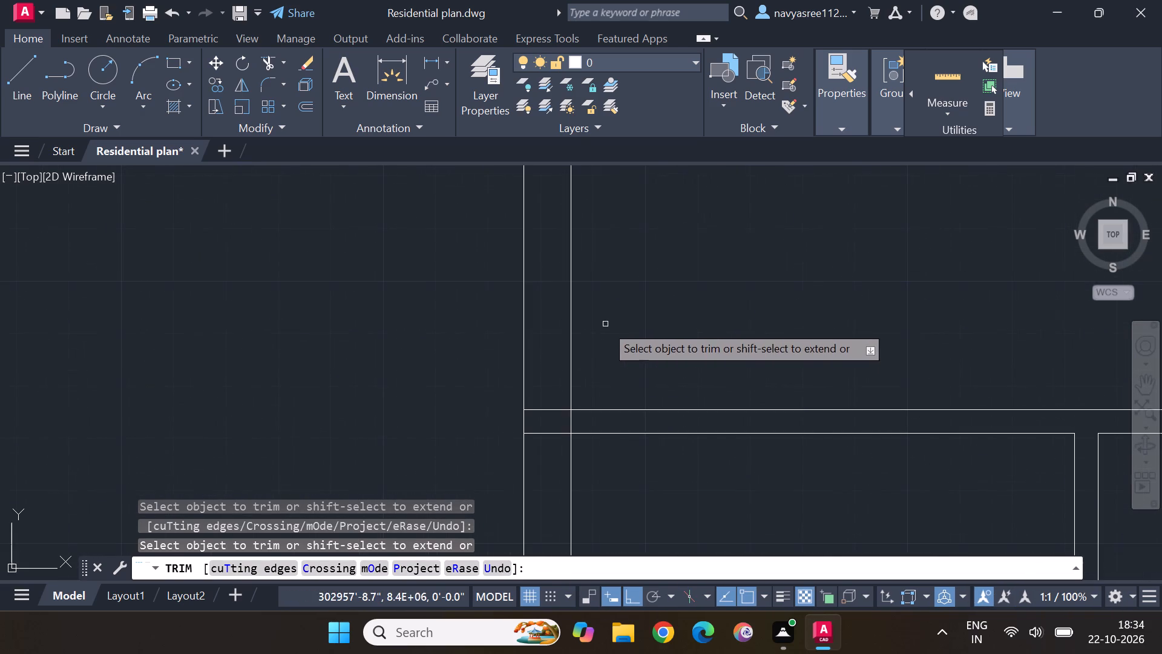
drag(539, 394, 548, 463)
click(572, 421)
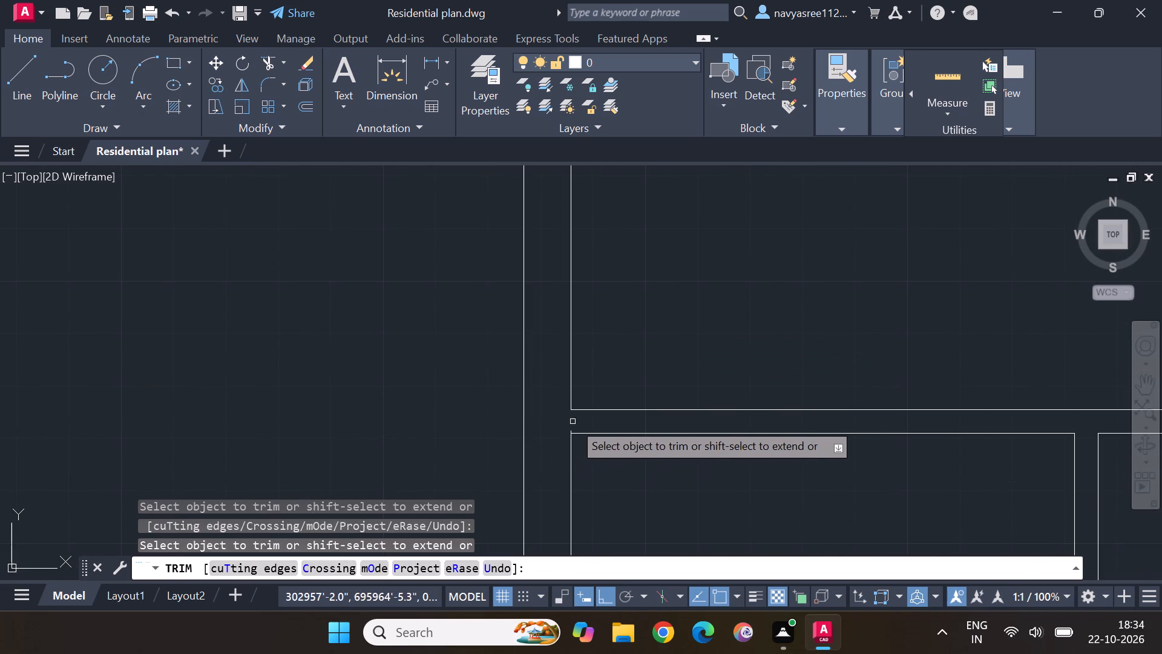
scroll(582, 421, down, 2)
scroll(583, 429, up, 1)
scroll(583, 428, down, 1)
scroll(583, 428, up, 7)
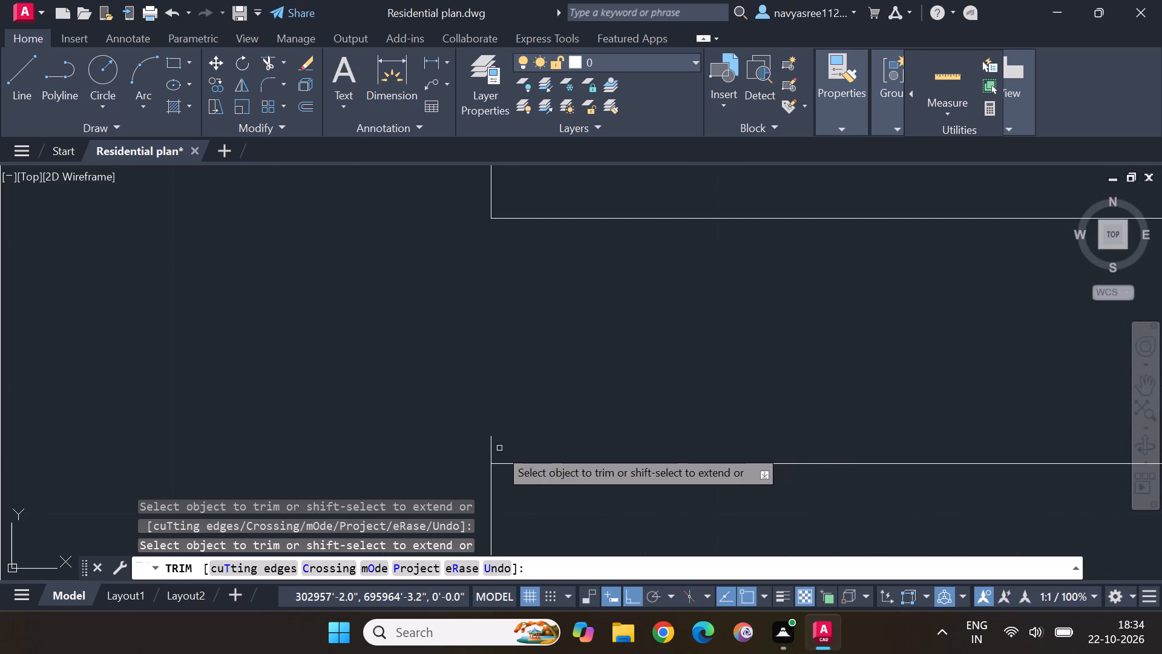
click(493, 448)
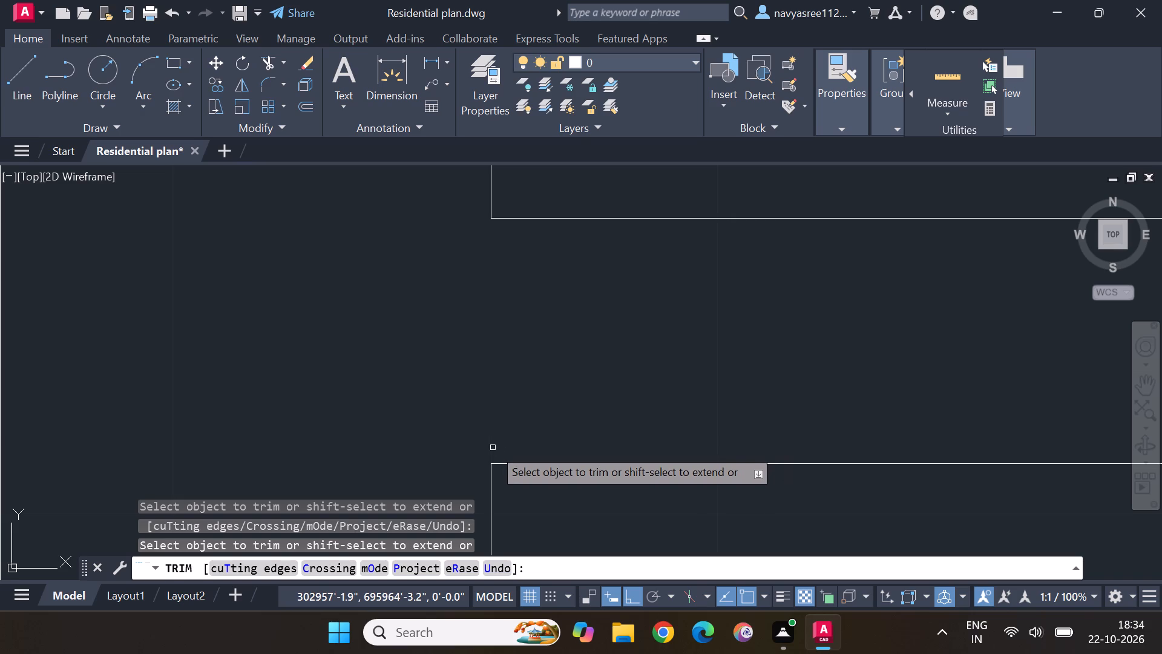
Trim the left bay's small cross wall where it meets the left outer wall and the short partition.
scroll(536, 440, down, 4)
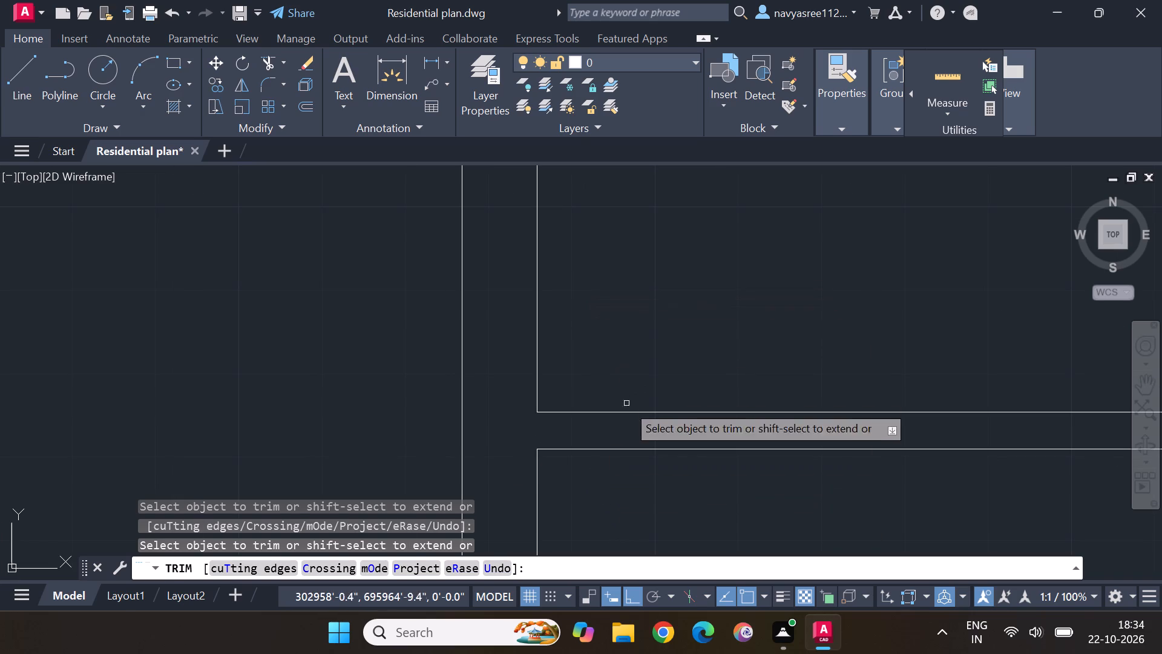
scroll(644, 492, down, 1)
middle_drag(645, 492, 587, 243)
scroll(592, 314, down, 3)
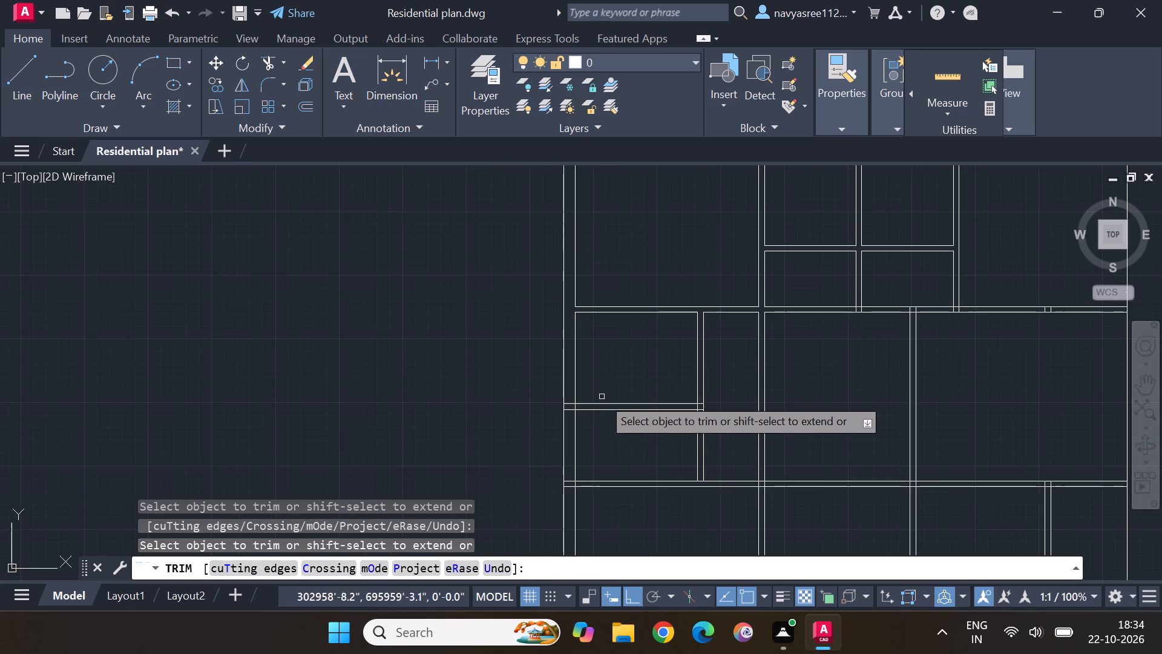
scroll(597, 421, up, 3)
drag(479, 323, 486, 394)
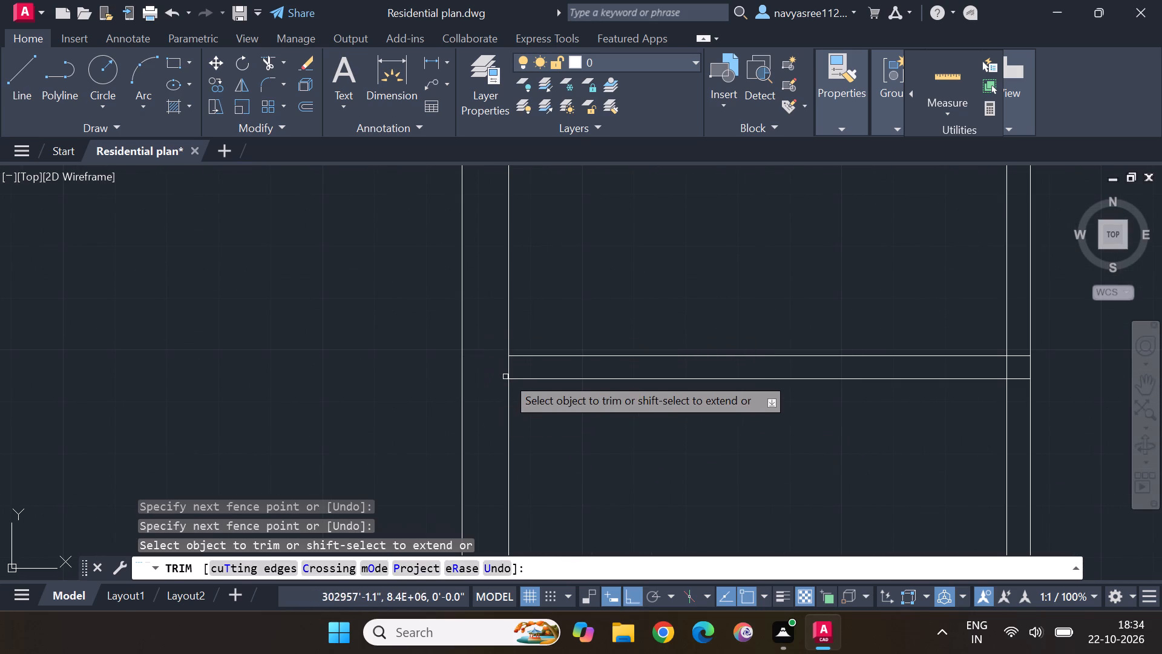
click(510, 368)
scroll(1031, 369, up, 4)
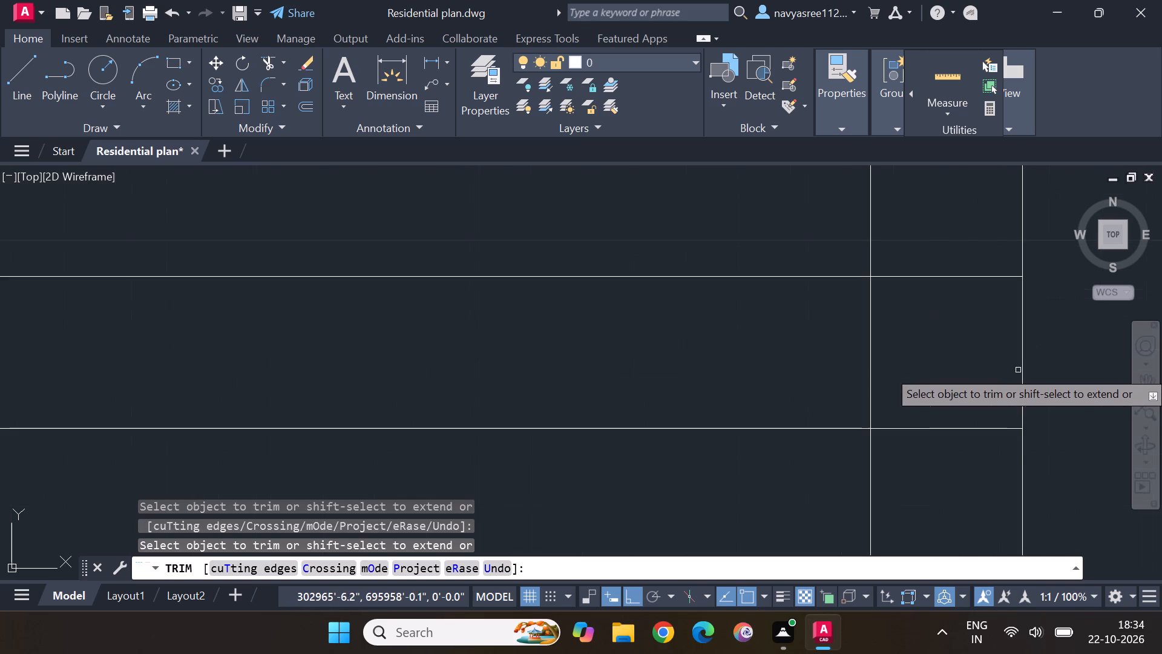
drag(966, 251, 965, 458)
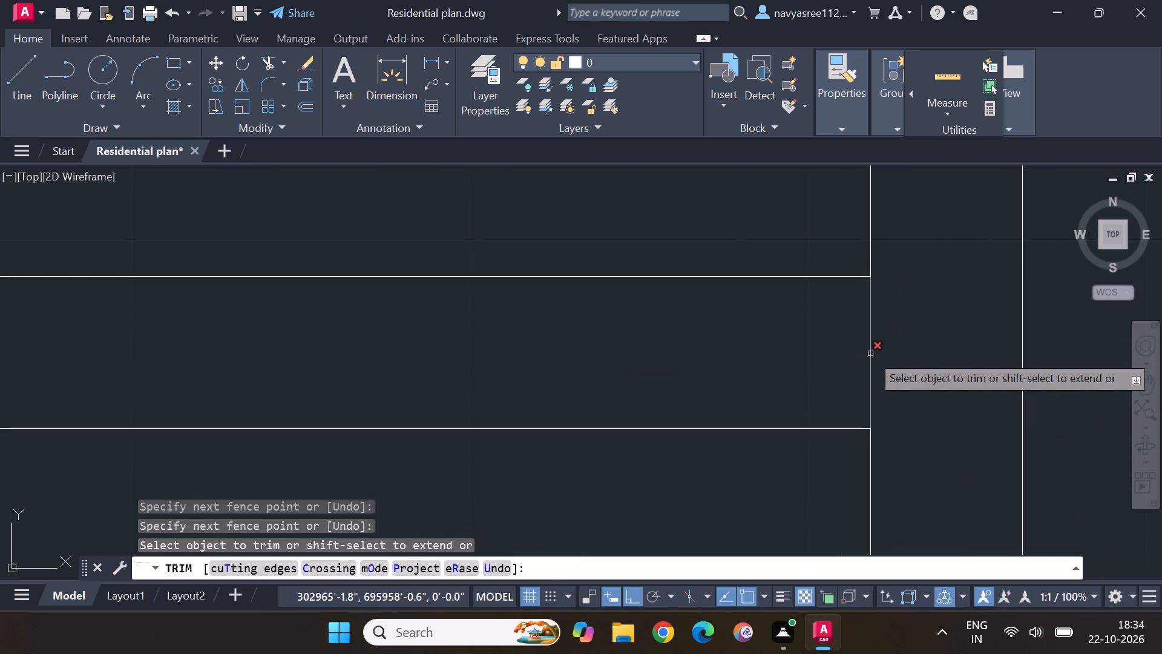
click(870, 354)
drag(838, 381, 897, 369)
Trim the overlaps where the horizontal wall above the bottom-left room meets the left outer wall.
scroll(897, 367, down, 6)
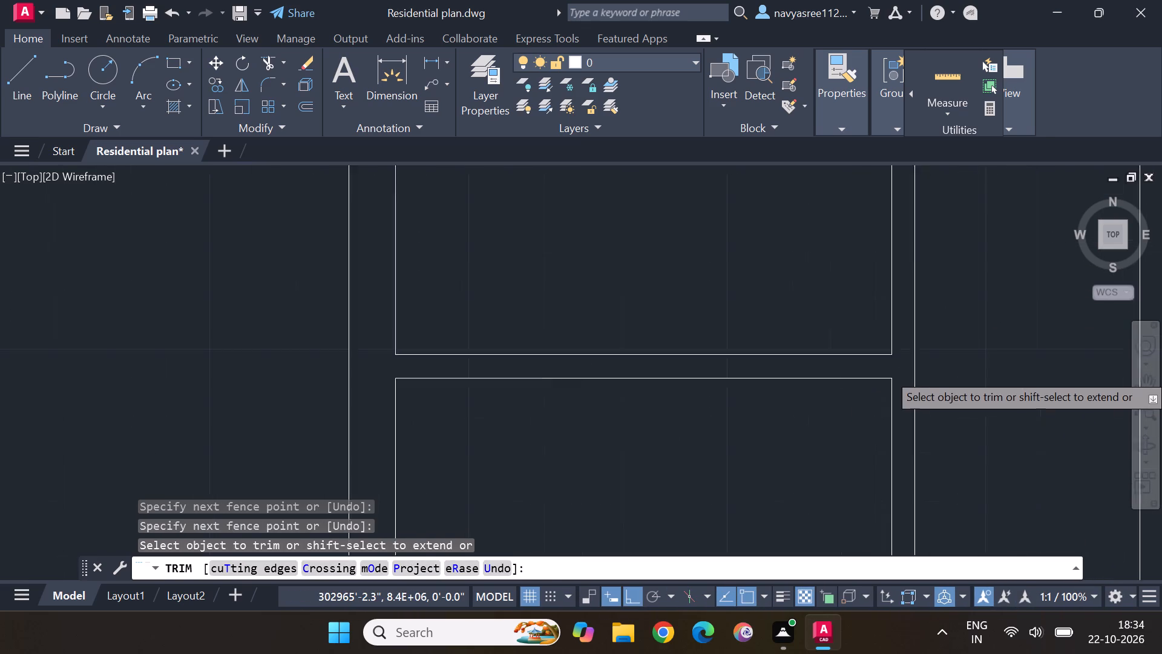
scroll(894, 373, down, 2)
scroll(768, 465, up, 7)
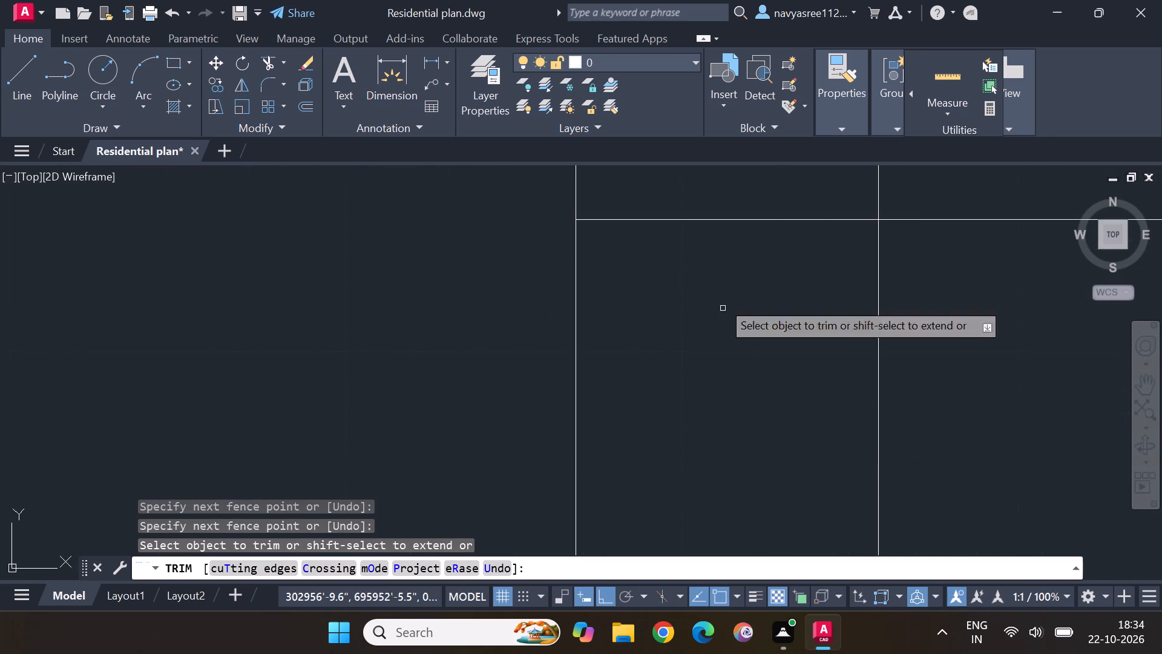
middle_drag(697, 267, 698, 422)
drag(721, 188, 742, 452)
drag(864, 288, 905, 280)
Trim the crossing of the wall above the bottom row and the partition between the left and middle bays, and end trimming.
scroll(907, 296, down, 4)
middle_drag(994, 387, 294, 431)
scroll(868, 389, down, 3)
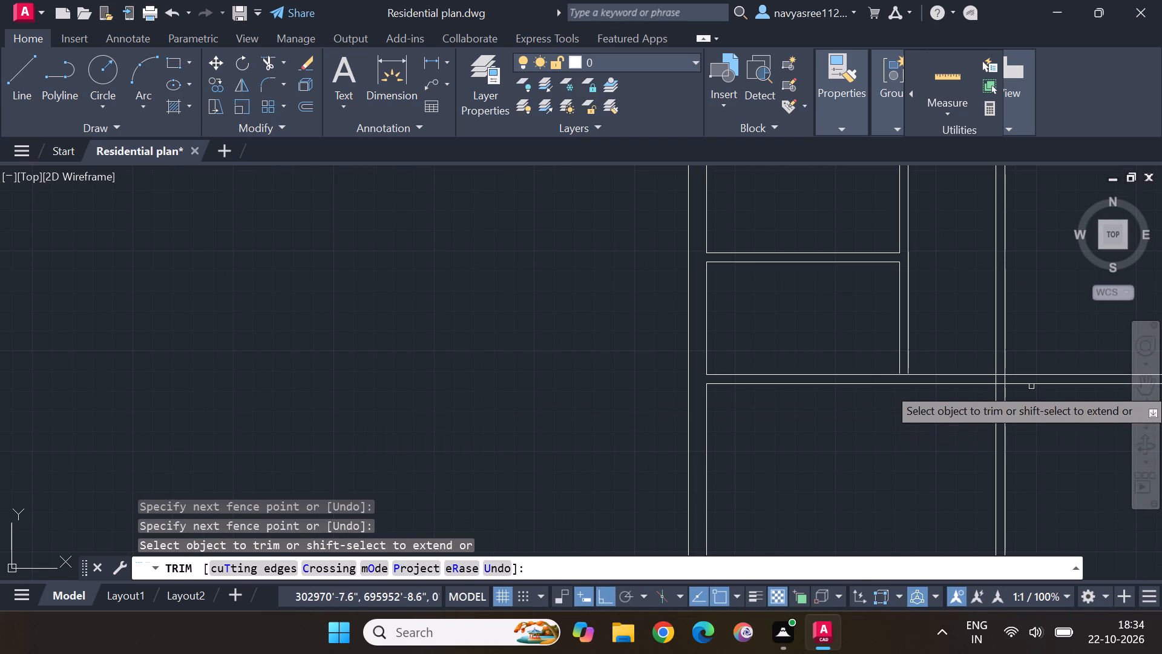
scroll(1029, 385, up, 4)
drag(772, 343, 854, 341)
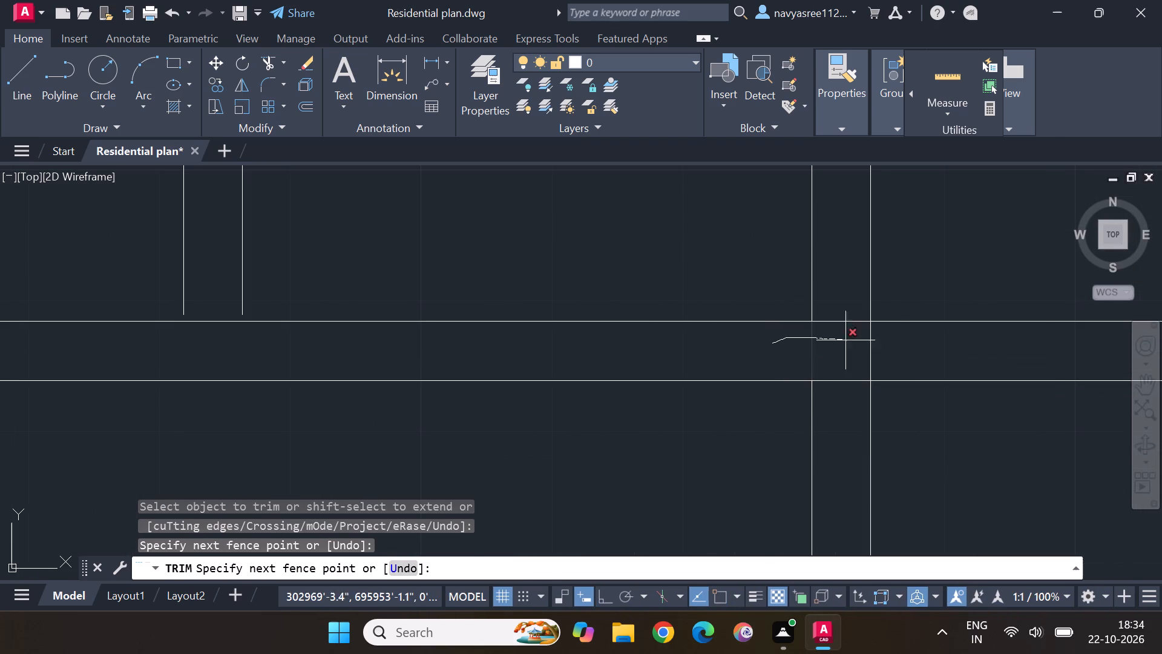
drag(854, 341, 913, 342)
drag(841, 307, 853, 444)
scroll(909, 437, down, 4)
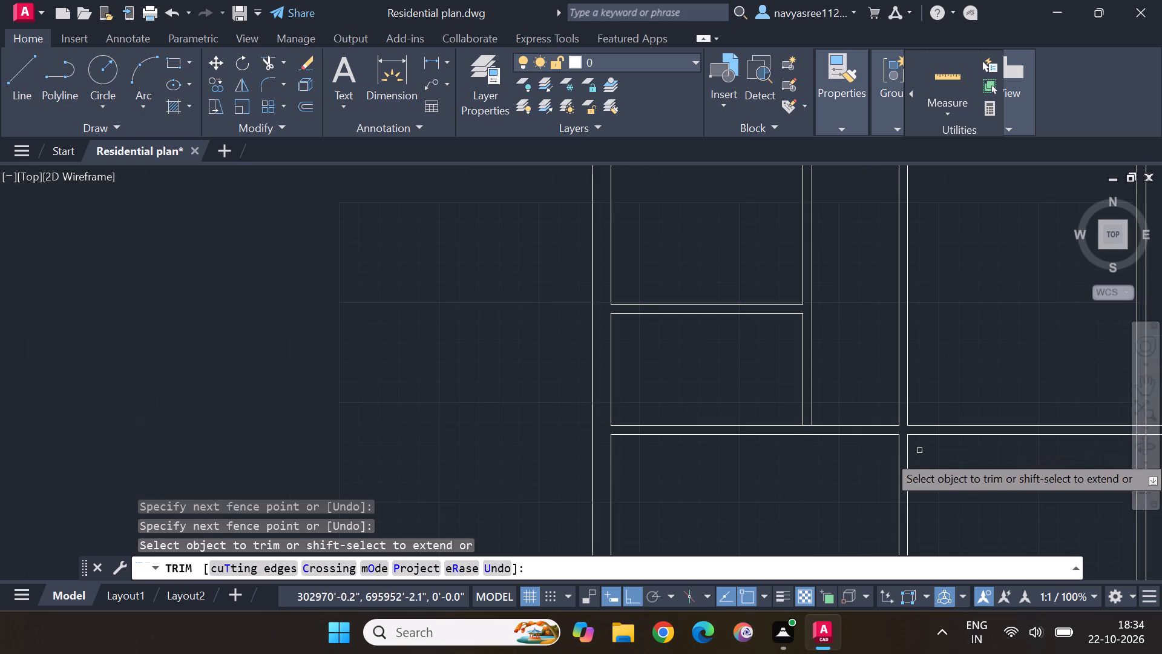
middle_drag(973, 465, 594, 367)
scroll(600, 360, down, 2)
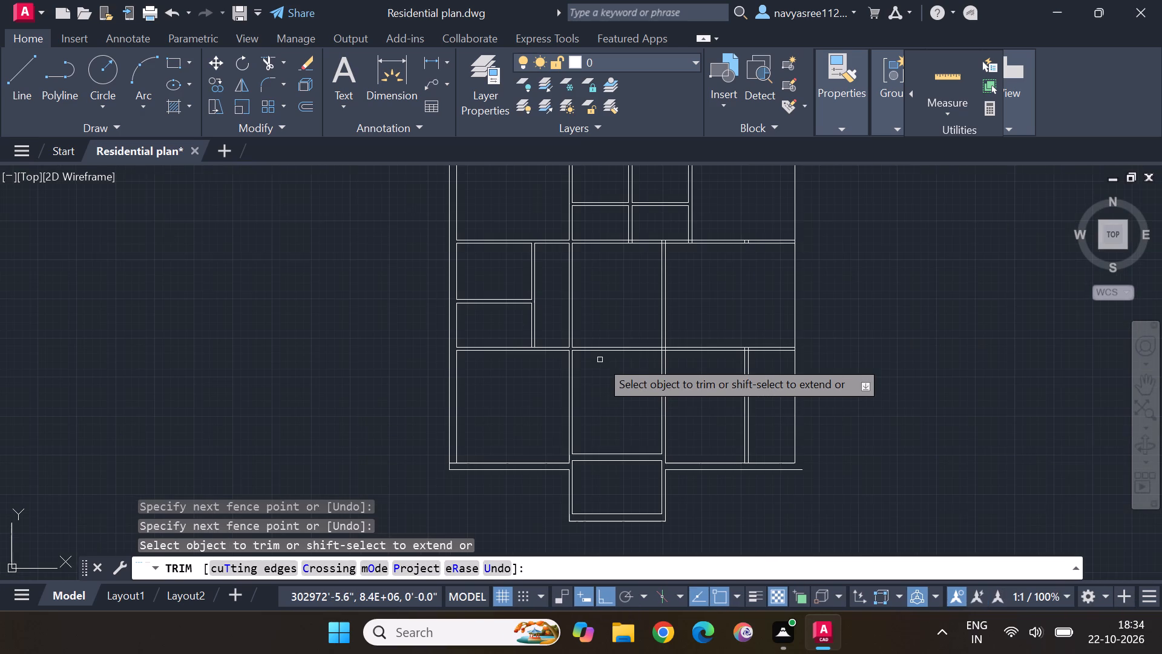
key(Escape)
key(Escape)
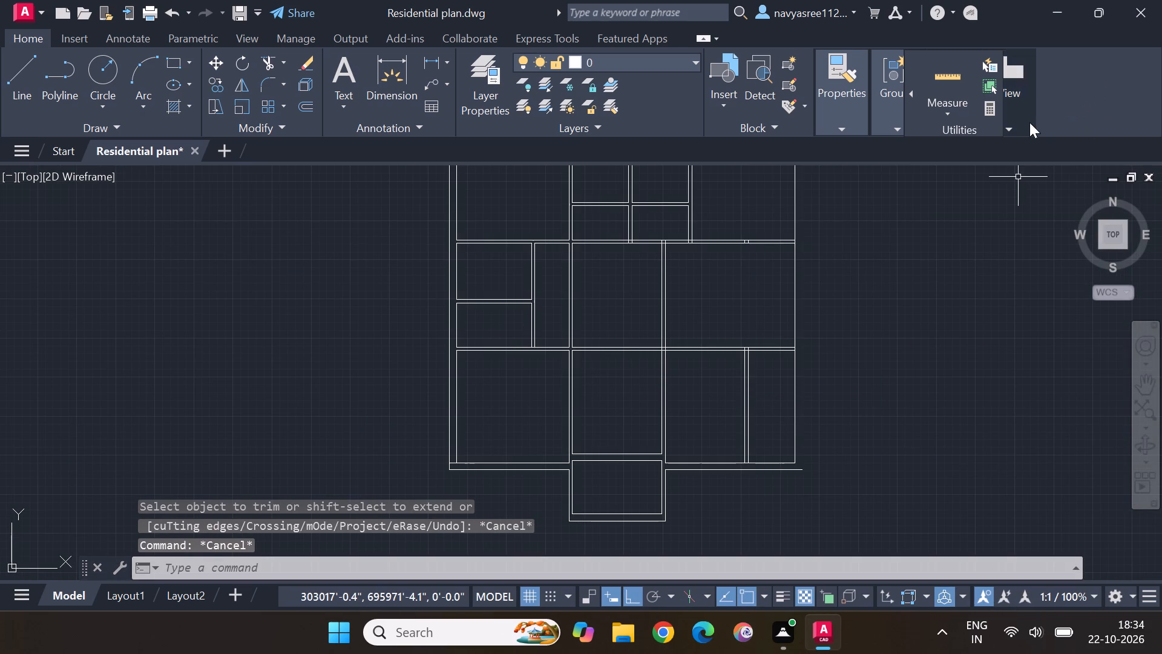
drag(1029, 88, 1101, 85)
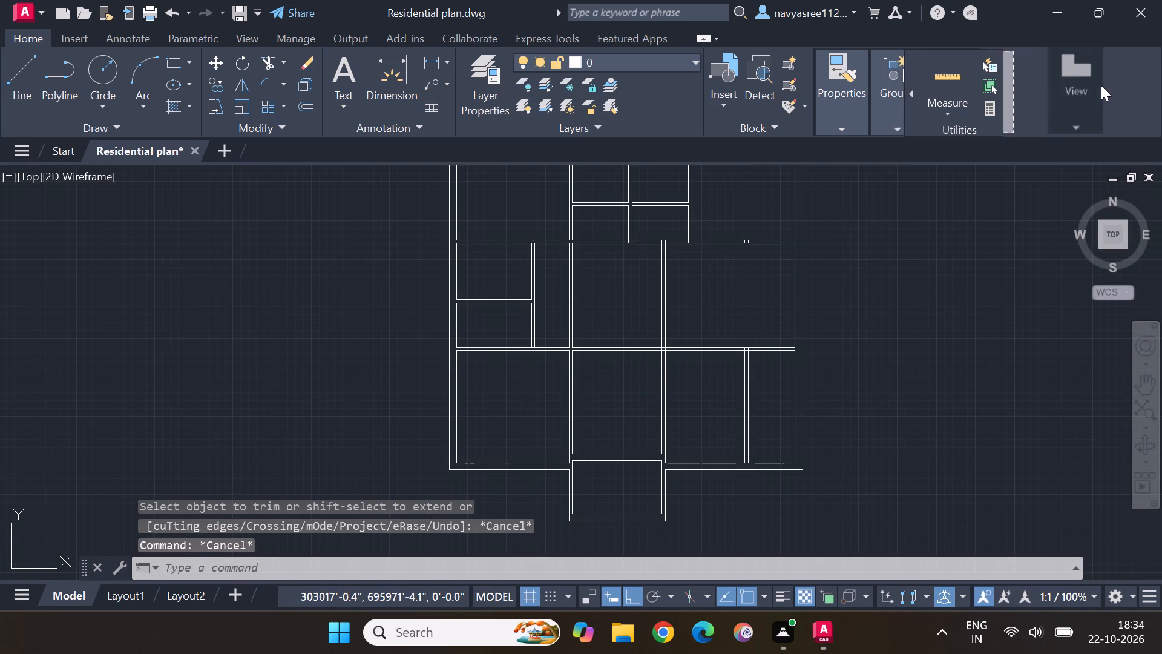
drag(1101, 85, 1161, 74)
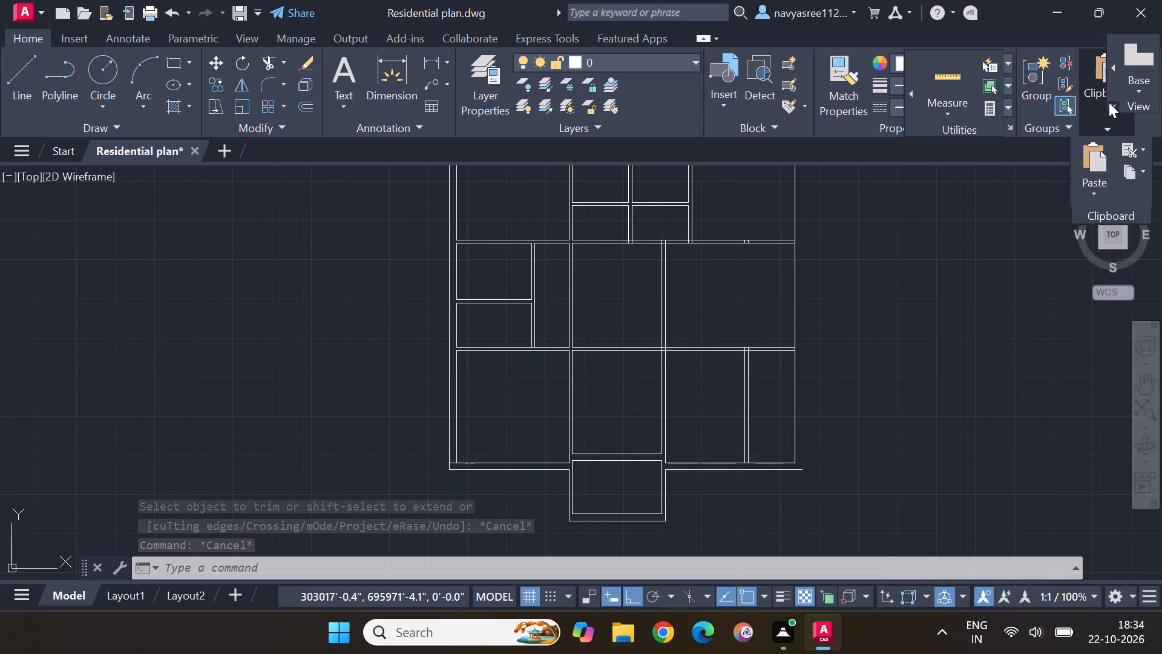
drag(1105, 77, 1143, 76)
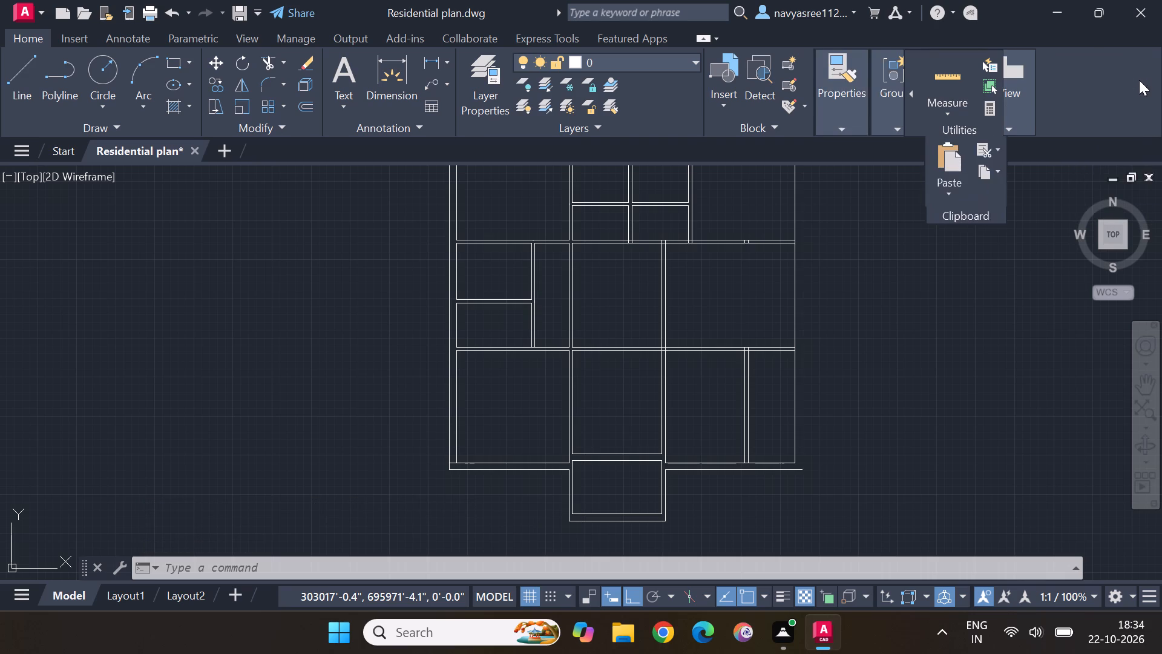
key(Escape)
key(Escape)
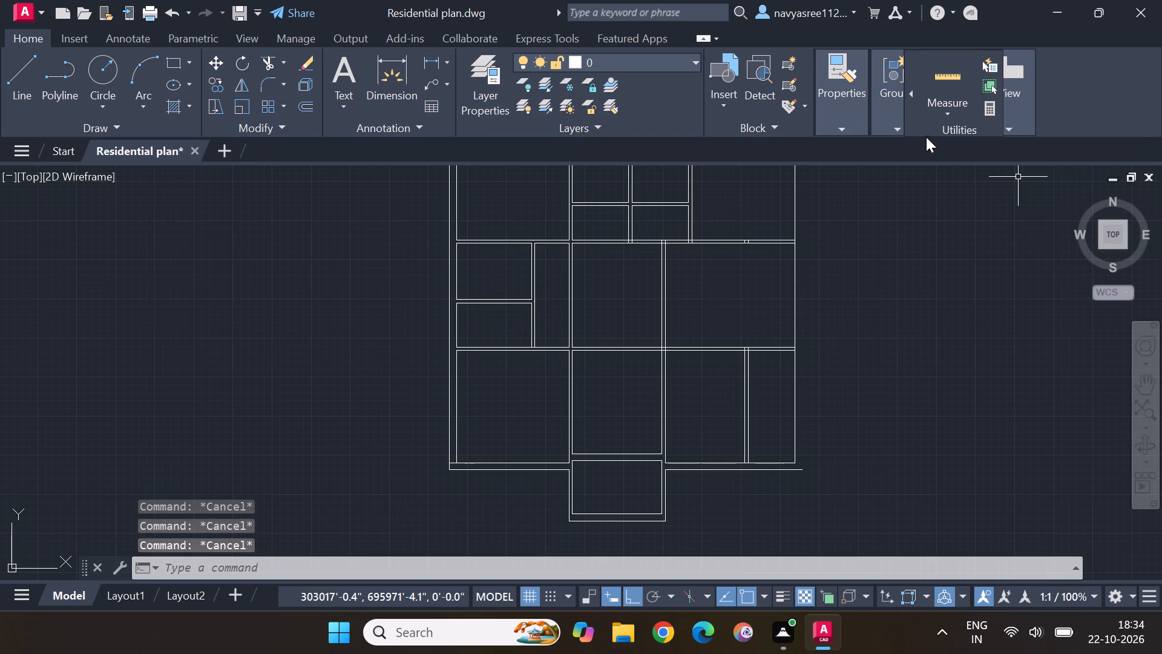
Check the room and wall dimensions across the middle and bottom rows and at the entrance projection with Quick measure.
click(939, 81)
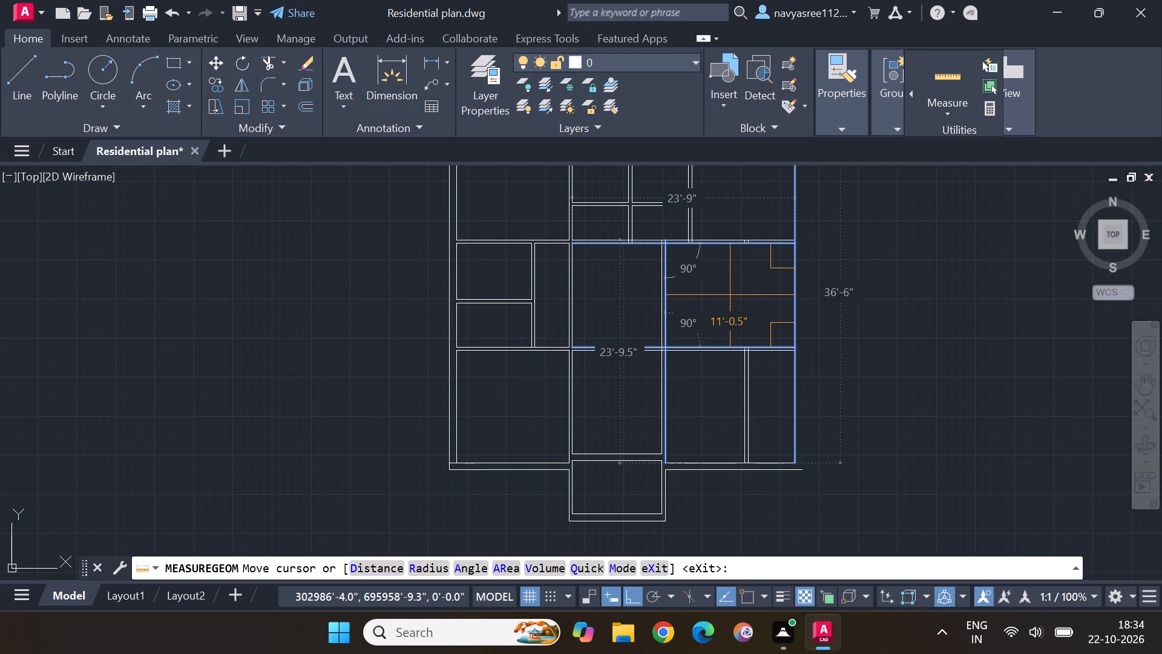
scroll(730, 295, up, 1)
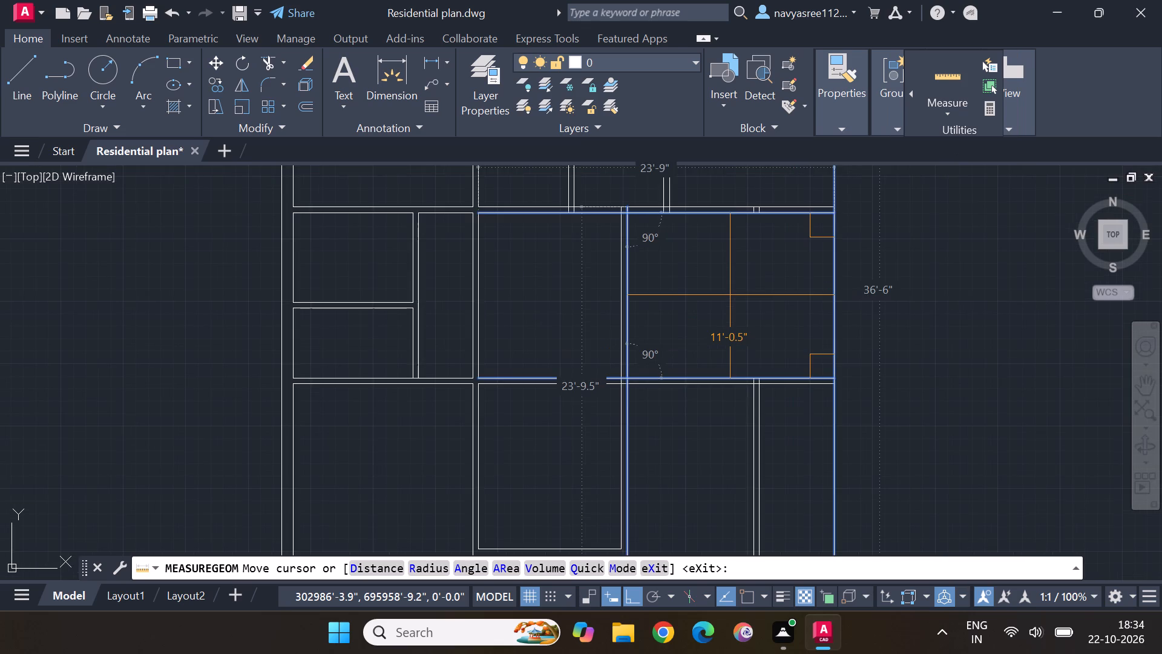
scroll(730, 295, up, 2)
scroll(730, 295, down, 4)
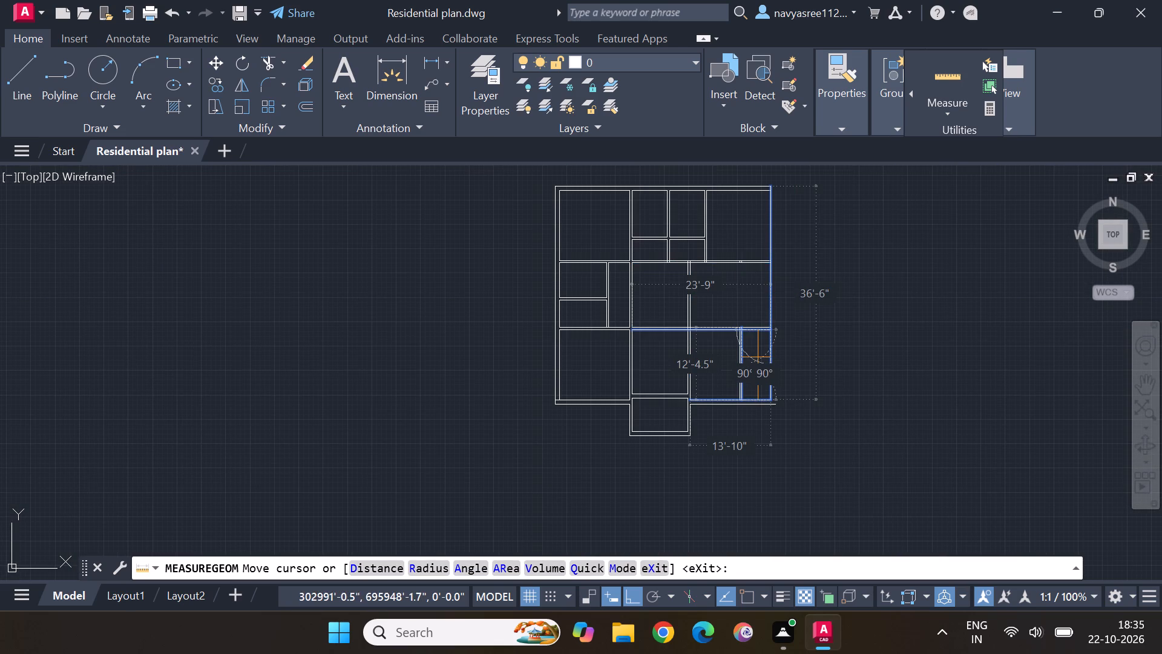
scroll(758, 358, up, 4)
scroll(759, 358, down, 2)
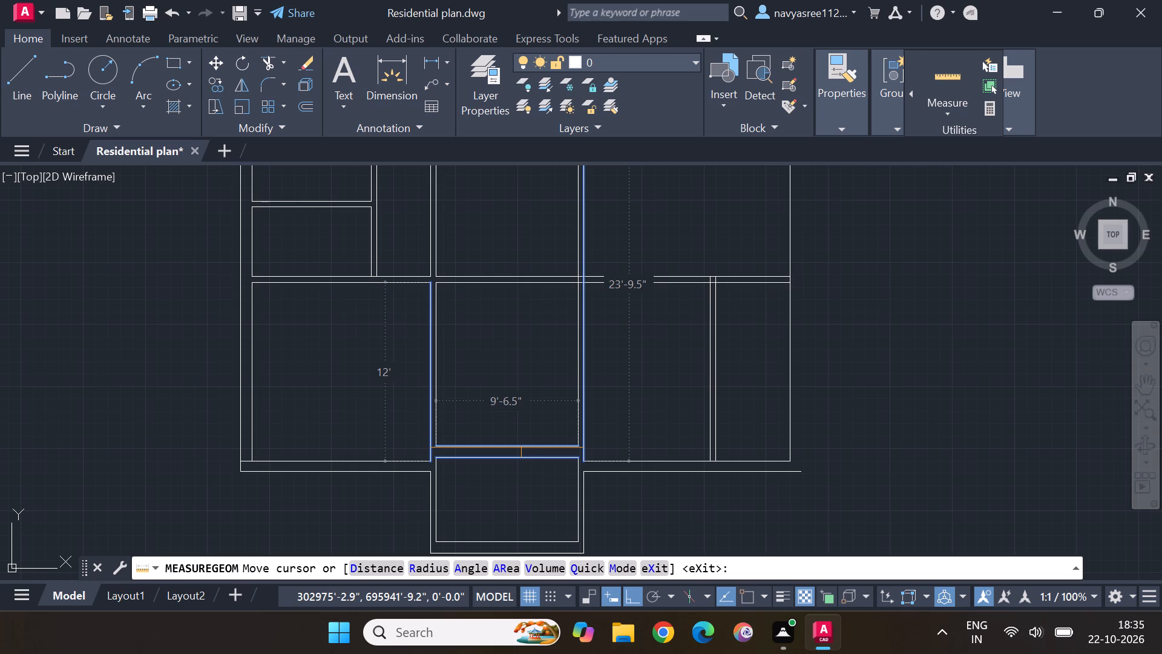
key(Escape)
key(Escape)
key(Escape)
key(Escape)
key(Escape)
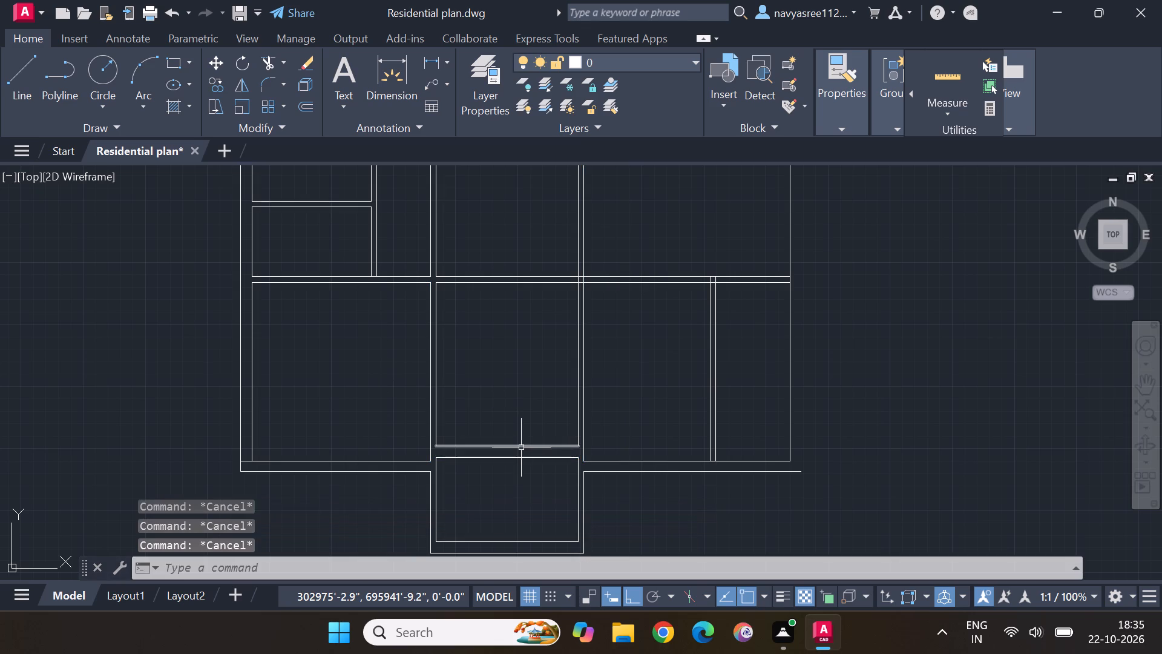
key(Escape)
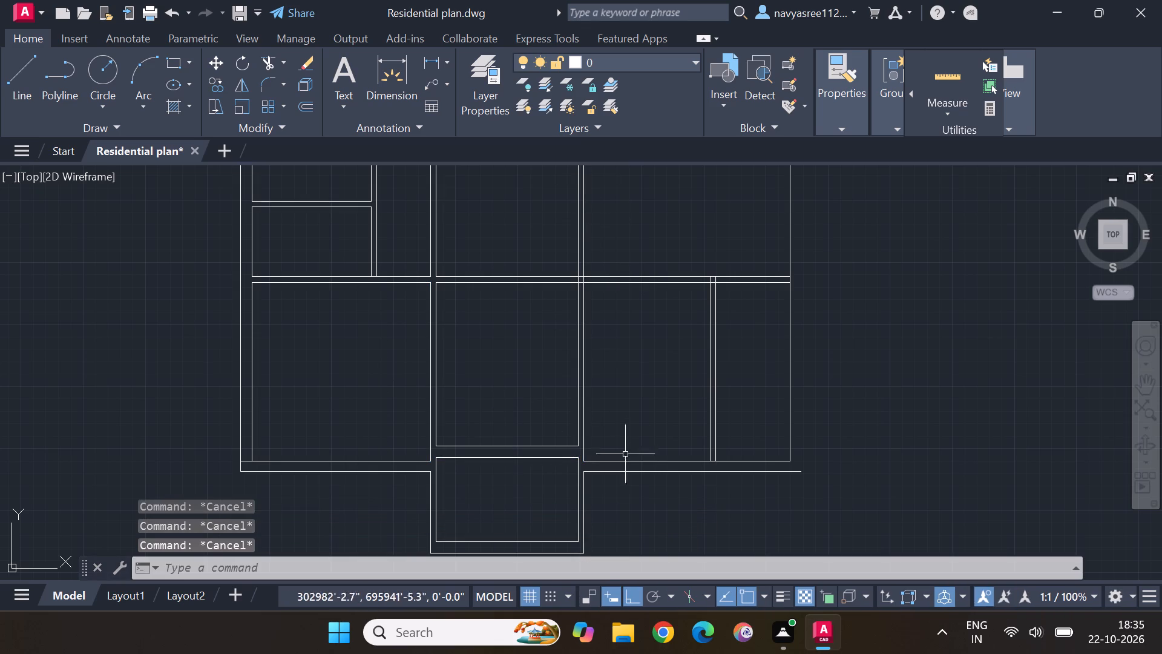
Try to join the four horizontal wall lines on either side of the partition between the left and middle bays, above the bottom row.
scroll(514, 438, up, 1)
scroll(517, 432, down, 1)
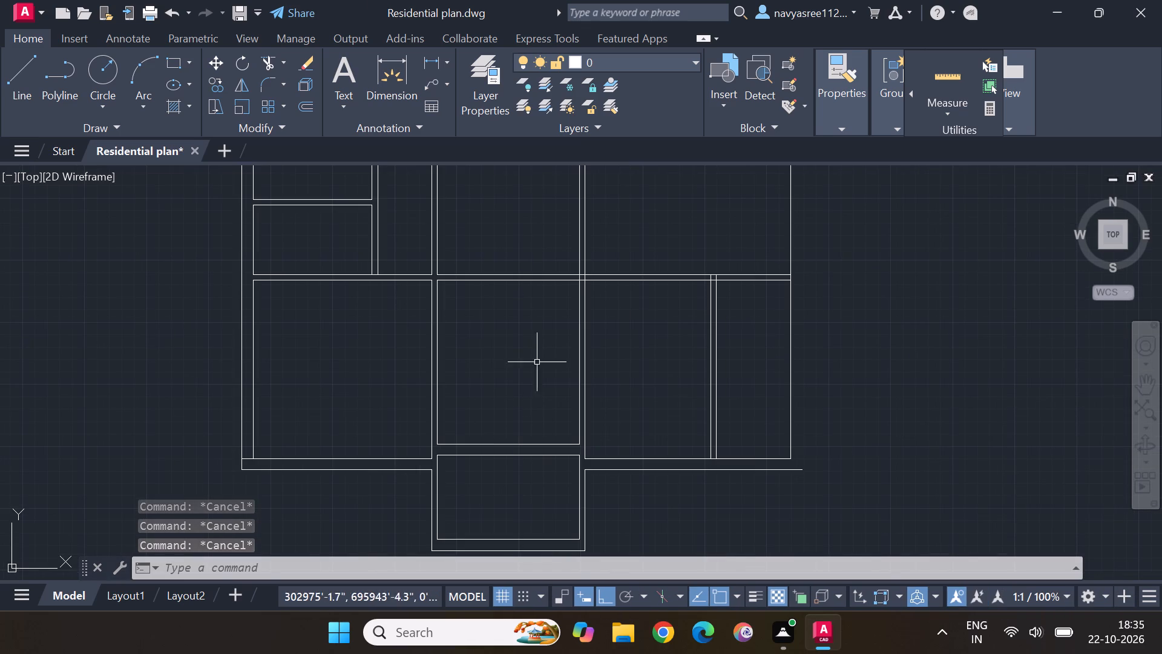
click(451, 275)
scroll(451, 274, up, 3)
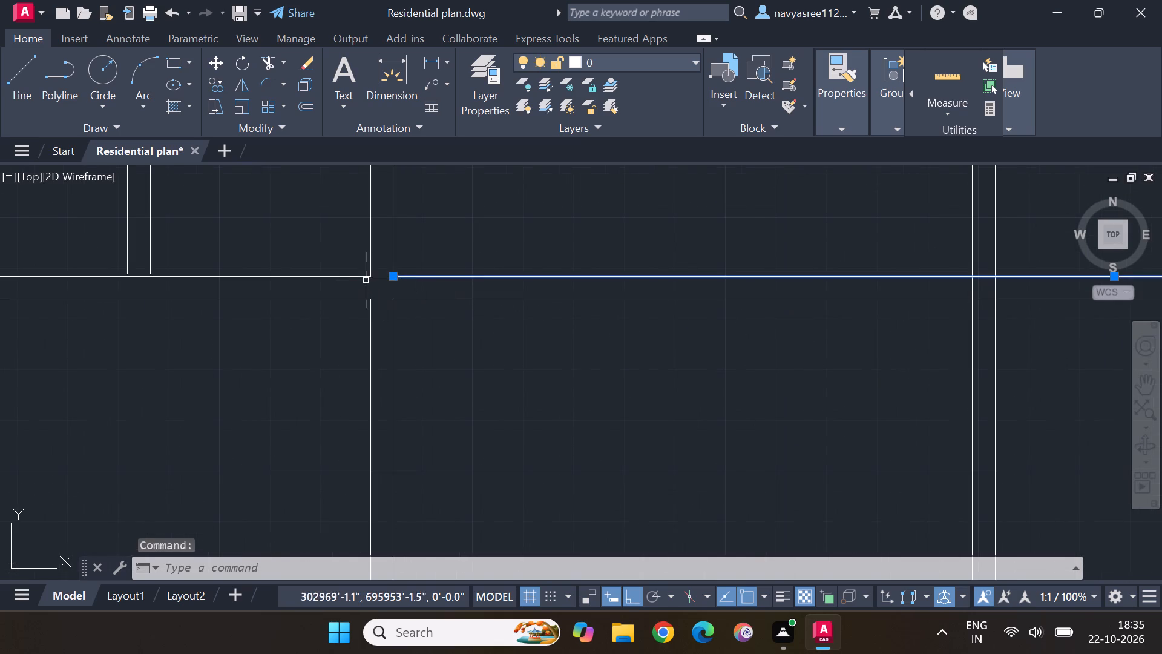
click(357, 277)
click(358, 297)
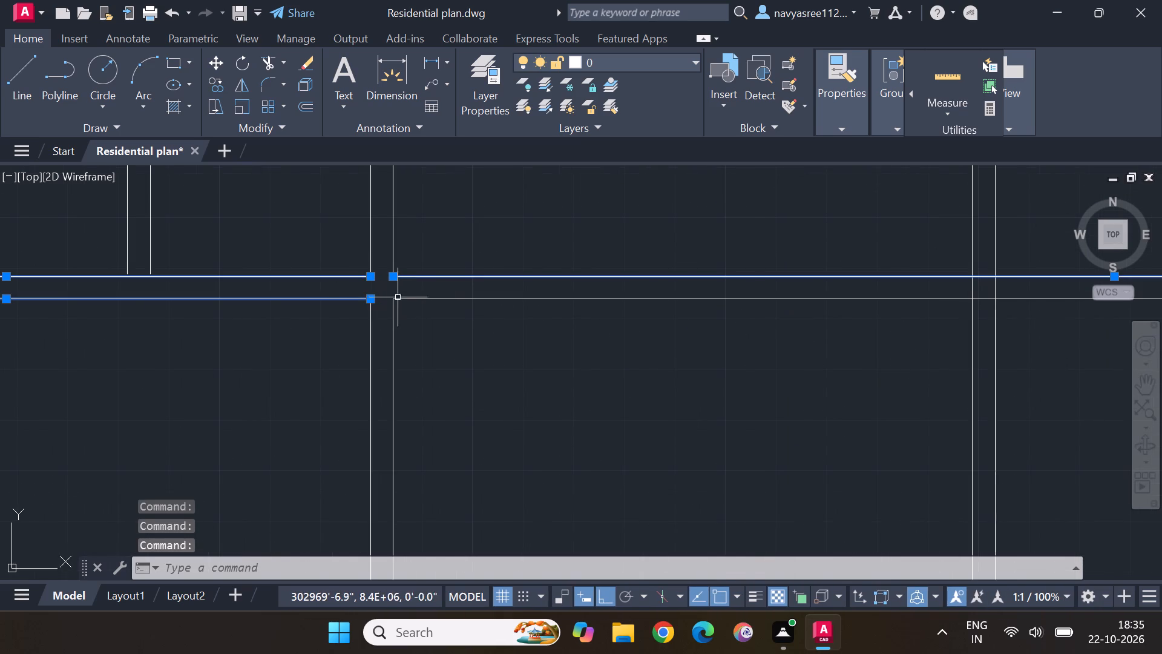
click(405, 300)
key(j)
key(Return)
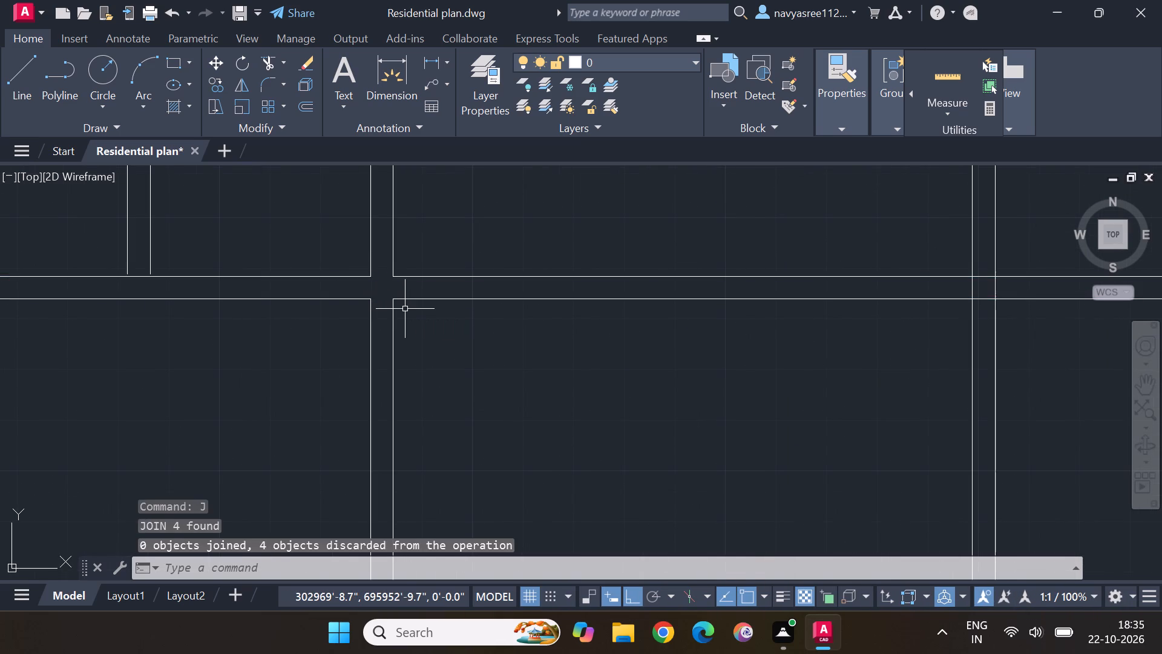
Stretch both lines of the middle bay's wall above the bottom row across the partition gap to meet the left bay's wall lines.
click(420, 300)
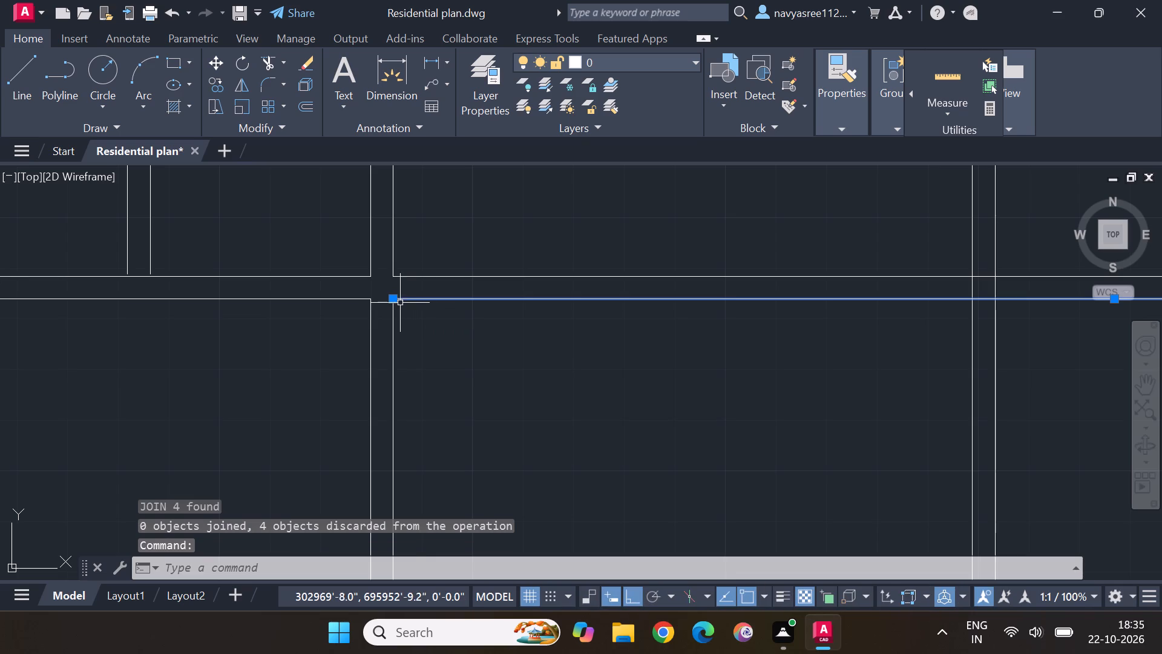
click(397, 300)
click(367, 306)
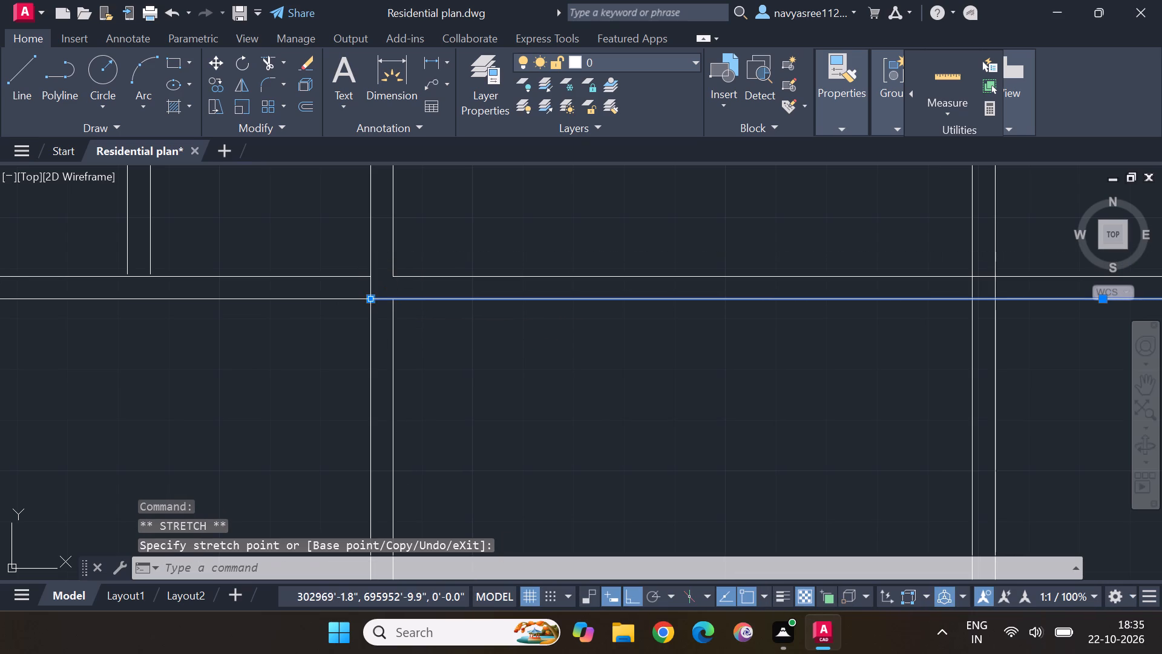
key(Escape)
click(409, 274)
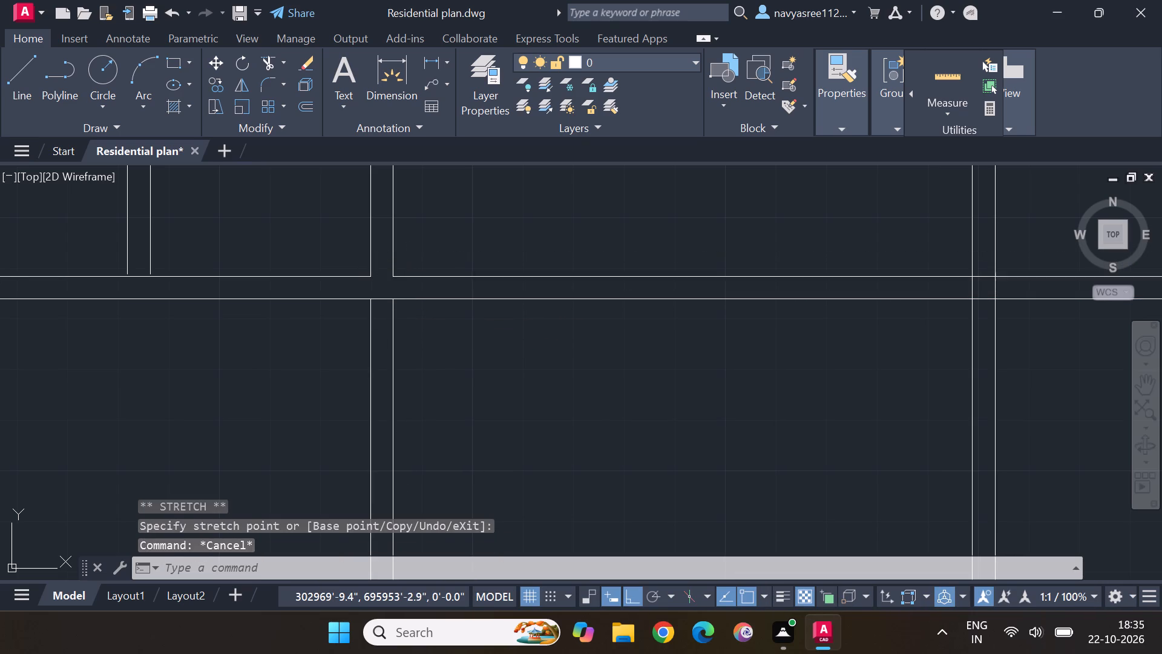
click(395, 277)
click(373, 276)
key(Escape)
key(Escape)
Trim away the double-line partition between the bottom row's middle room and the room to its right.
scroll(825, 407, down, 2)
middle_drag(806, 428, 668, 164)
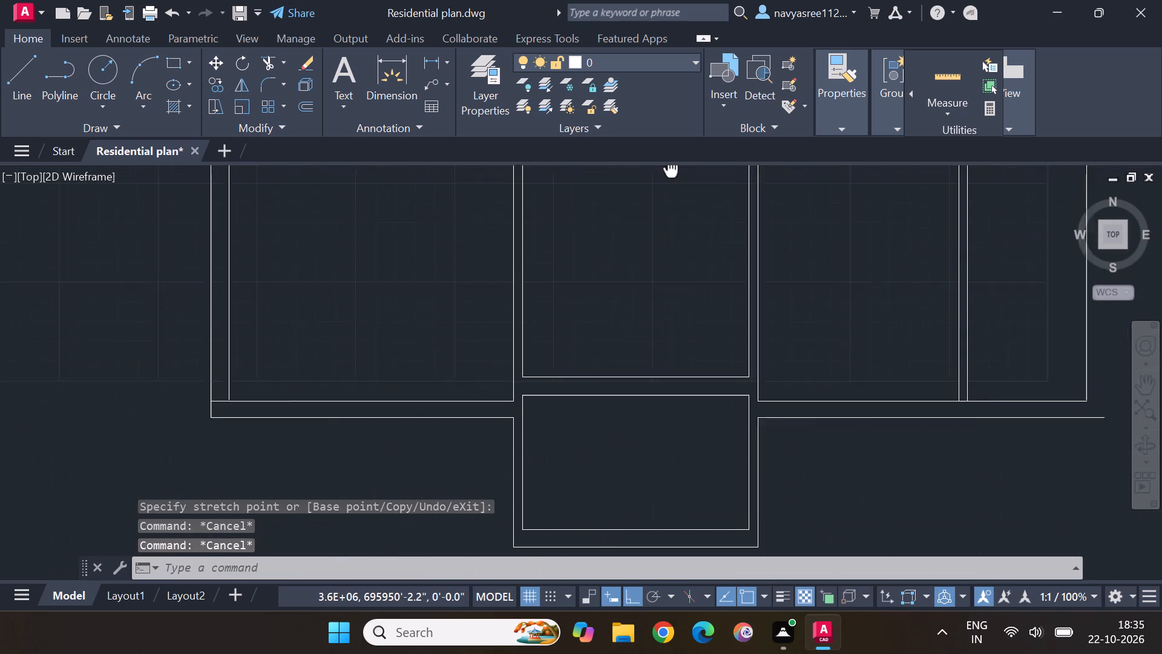
middle_drag(668, 164, 803, 283)
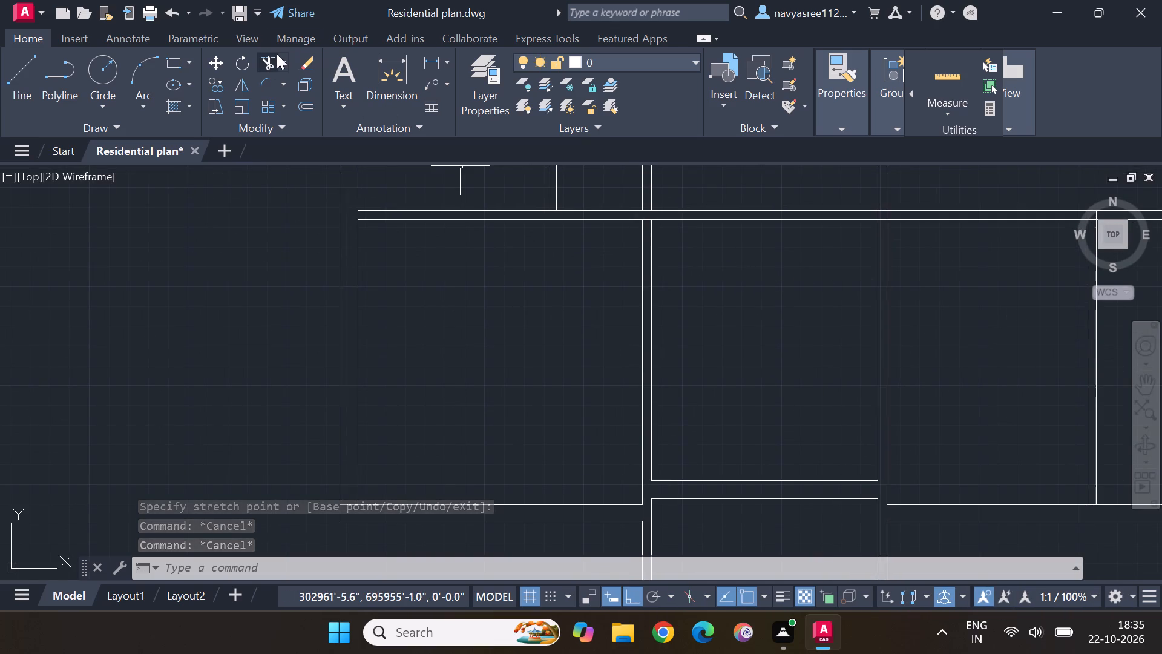
click(271, 62)
drag(957, 303, 929, 323)
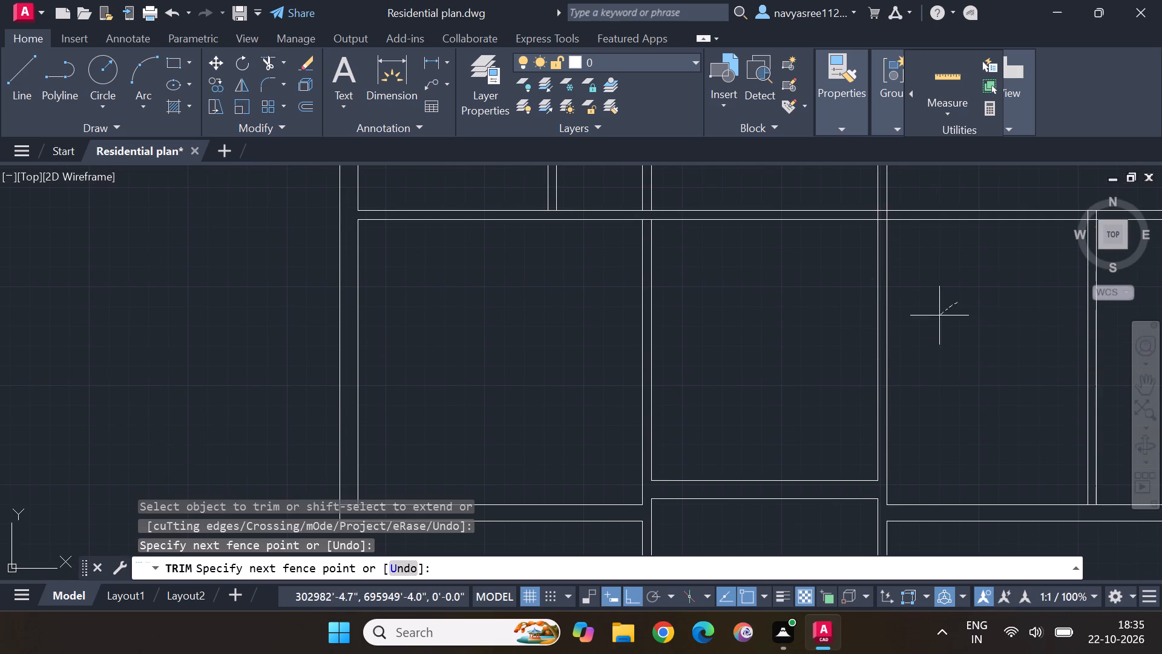
drag(929, 323, 811, 398)
Trim away the bottom row's rightmost partition, including its leftover stub inside the horizontal wall above.
scroll(943, 357, down, 1)
middle_drag(982, 385, 617, 360)
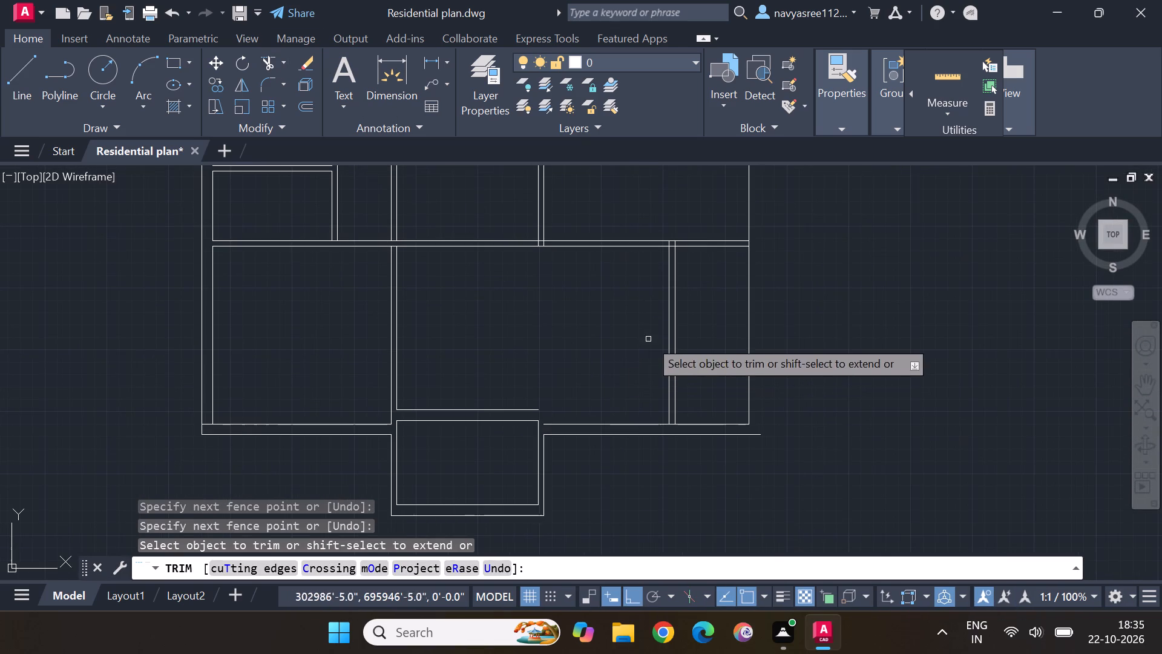
drag(709, 294, 646, 345)
scroll(628, 234, up, 4)
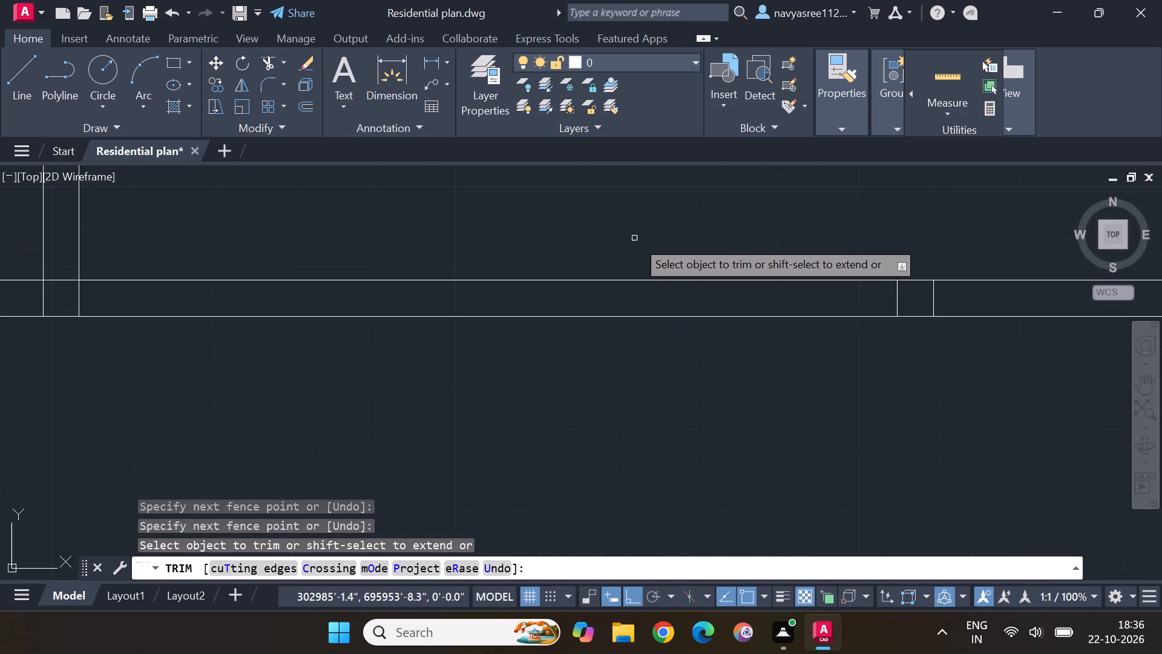
drag(959, 302, 863, 313)
Trim the middle row partition's ends inside the wall above the bottom row, and end trimming.
scroll(877, 357, down, 4)
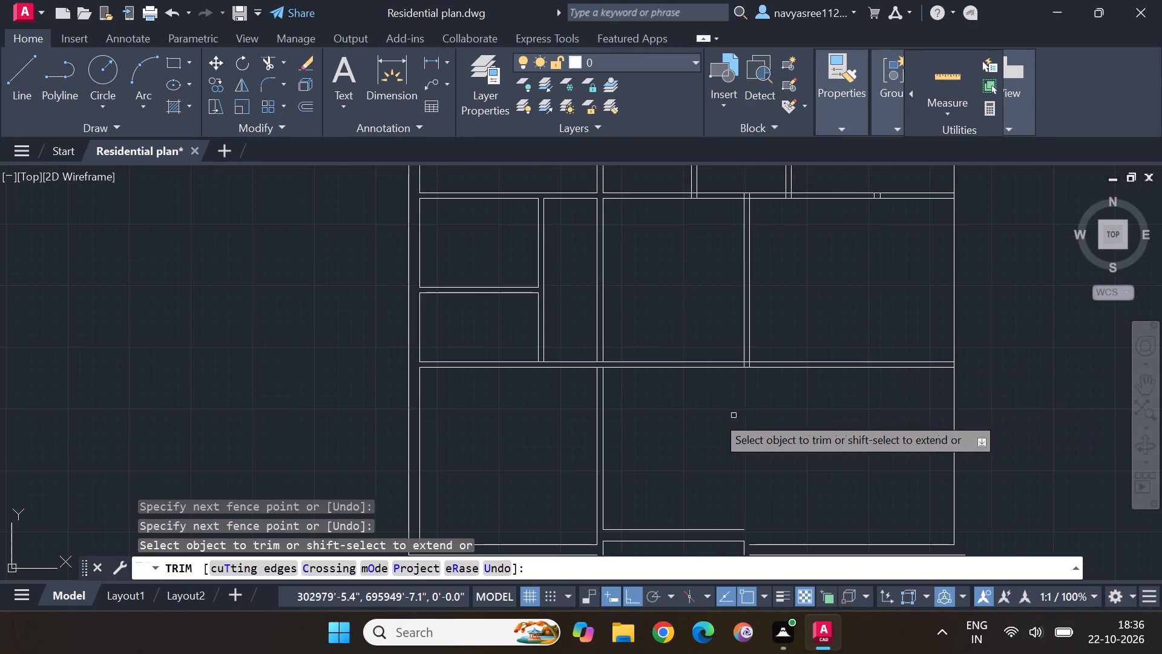
scroll(749, 355, up, 4)
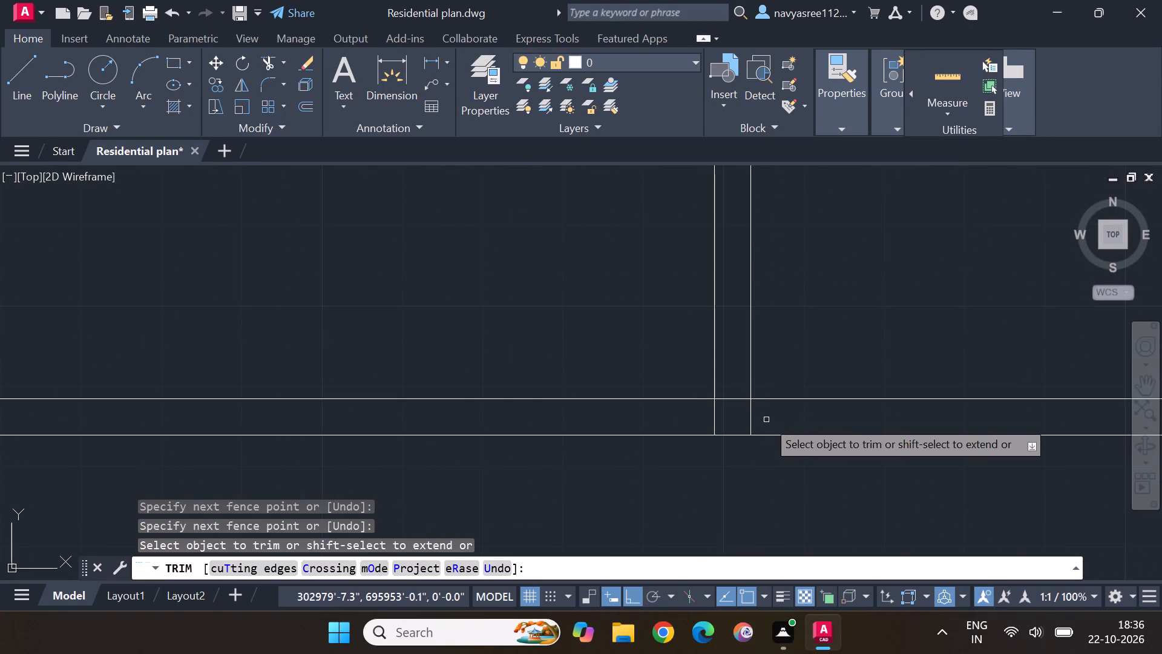
drag(766, 420, 707, 421)
scroll(749, 469, down, 3)
middle_drag(748, 489, 748, 489)
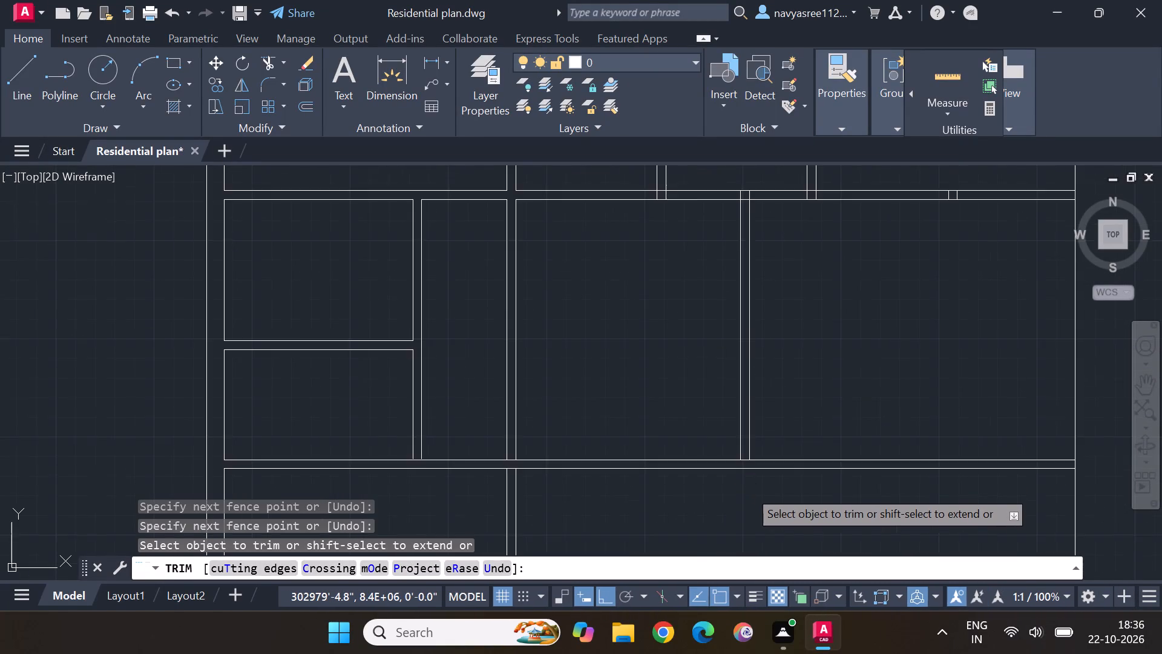
middle_drag(748, 489, 749, 155)
key(Escape)
key(Escape)
key(Escape)
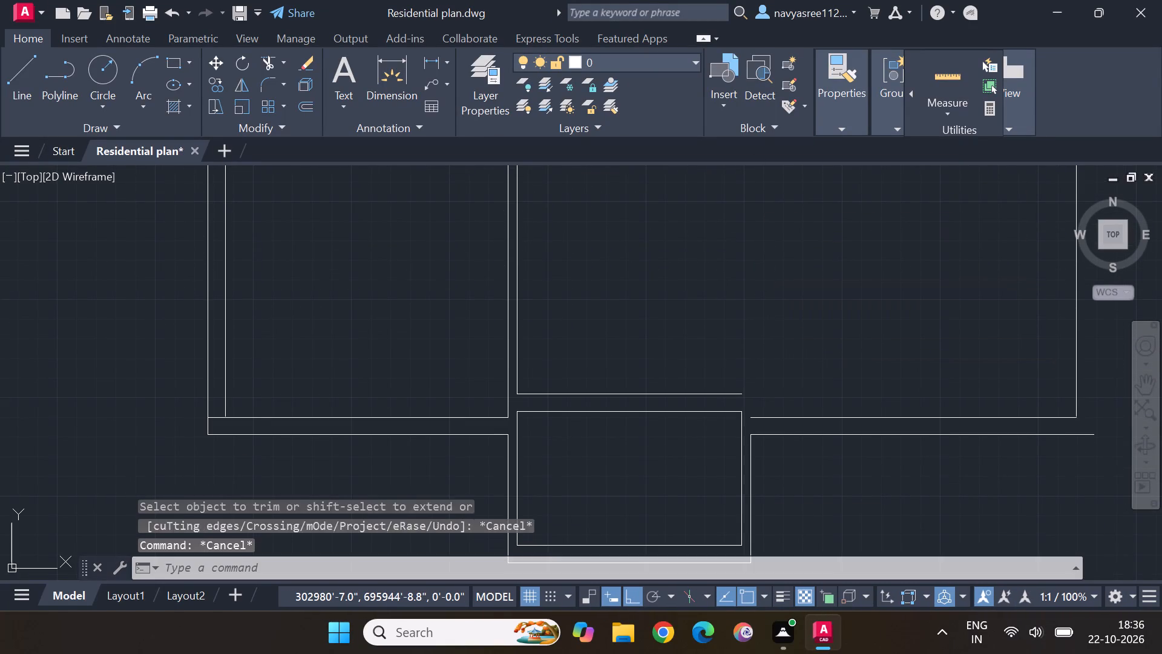
key(Escape)
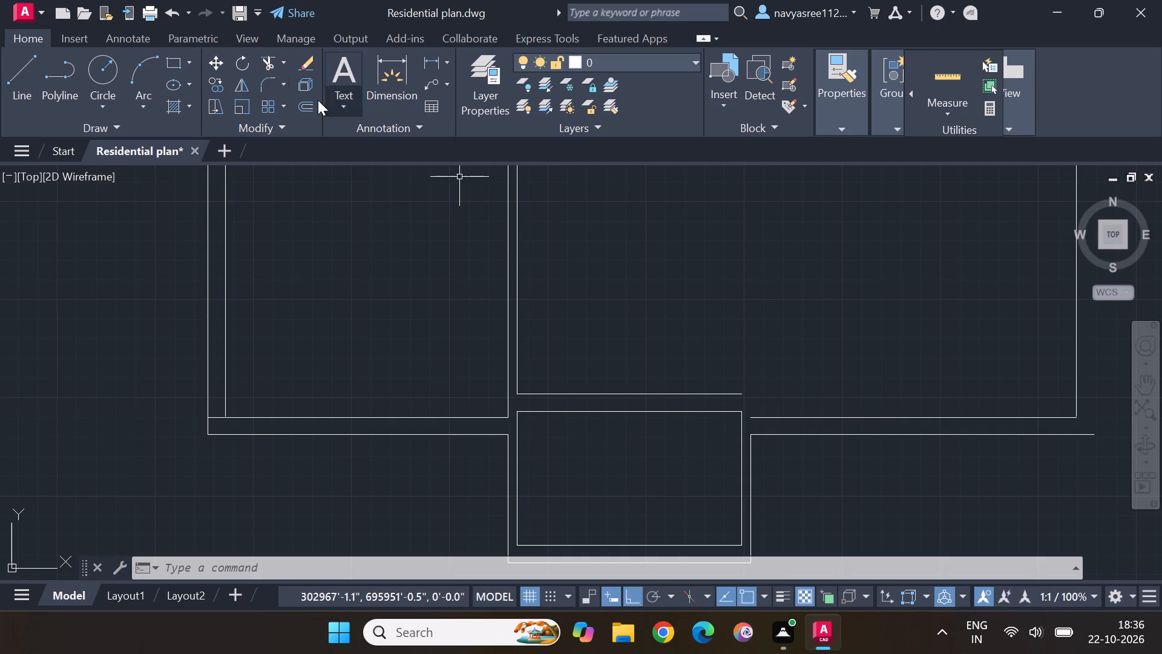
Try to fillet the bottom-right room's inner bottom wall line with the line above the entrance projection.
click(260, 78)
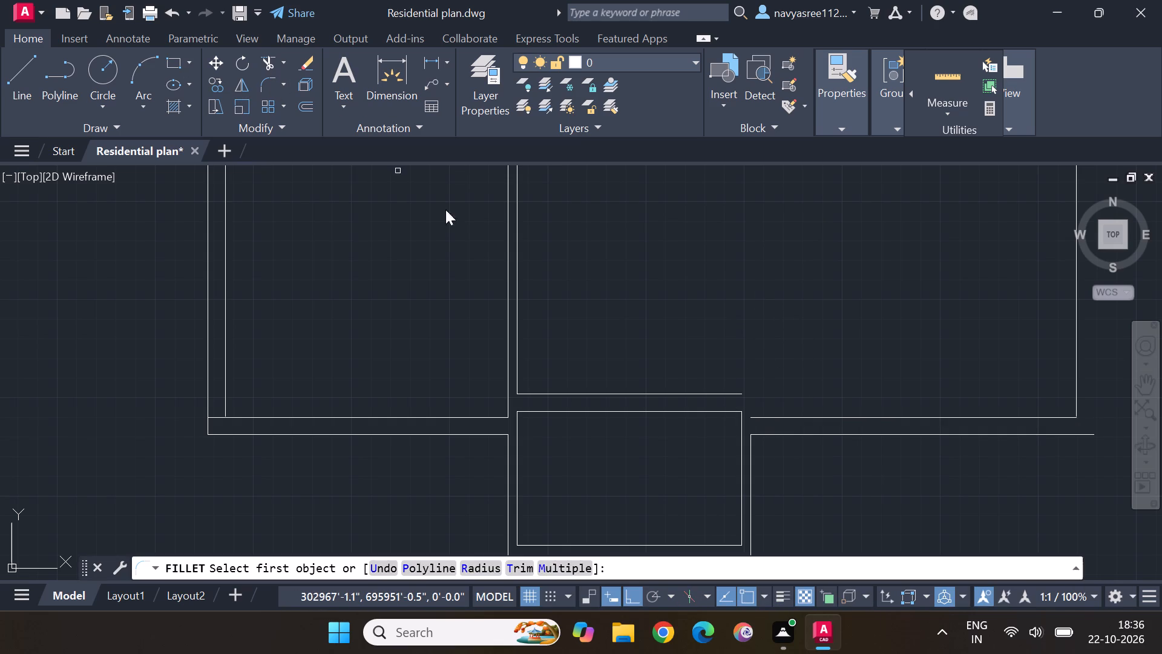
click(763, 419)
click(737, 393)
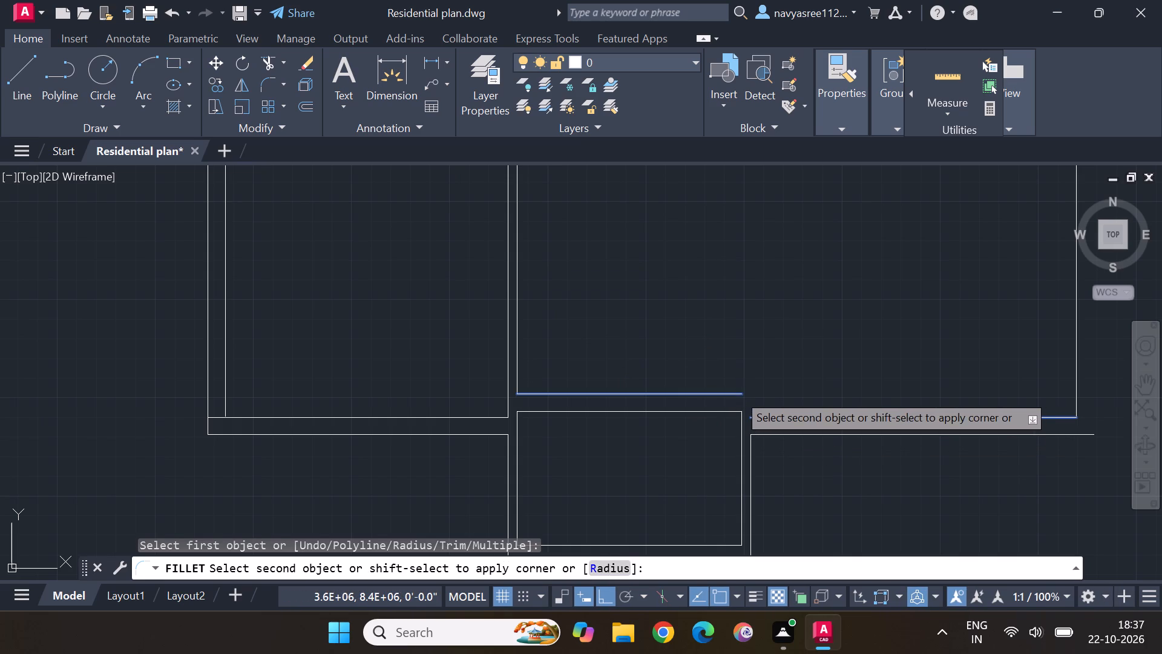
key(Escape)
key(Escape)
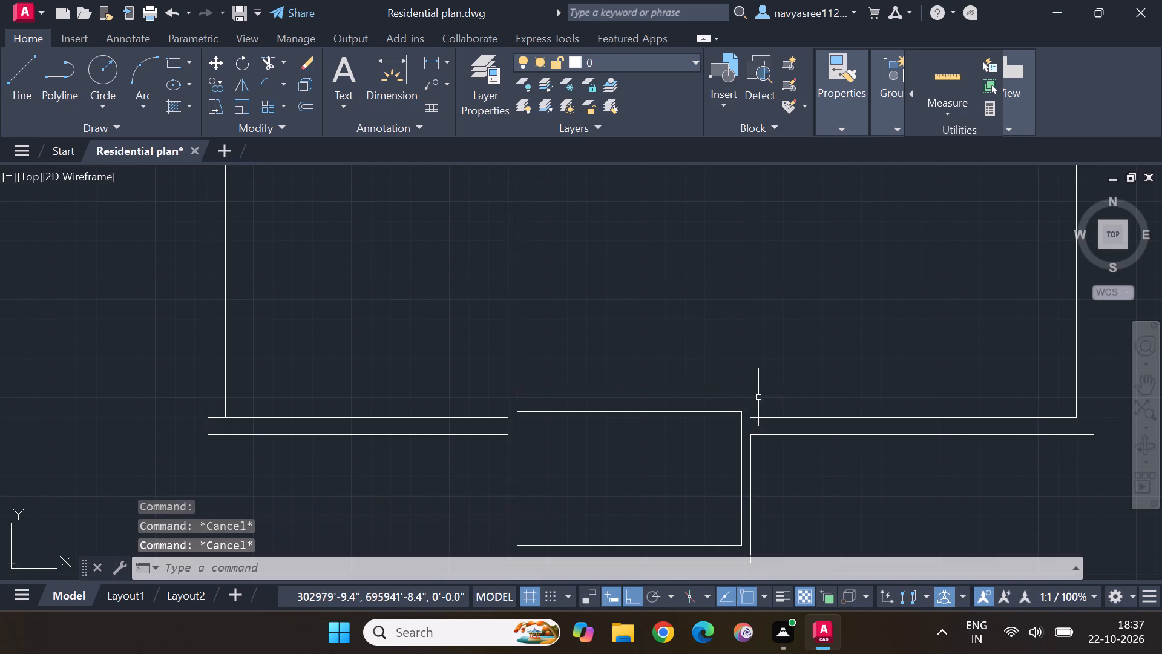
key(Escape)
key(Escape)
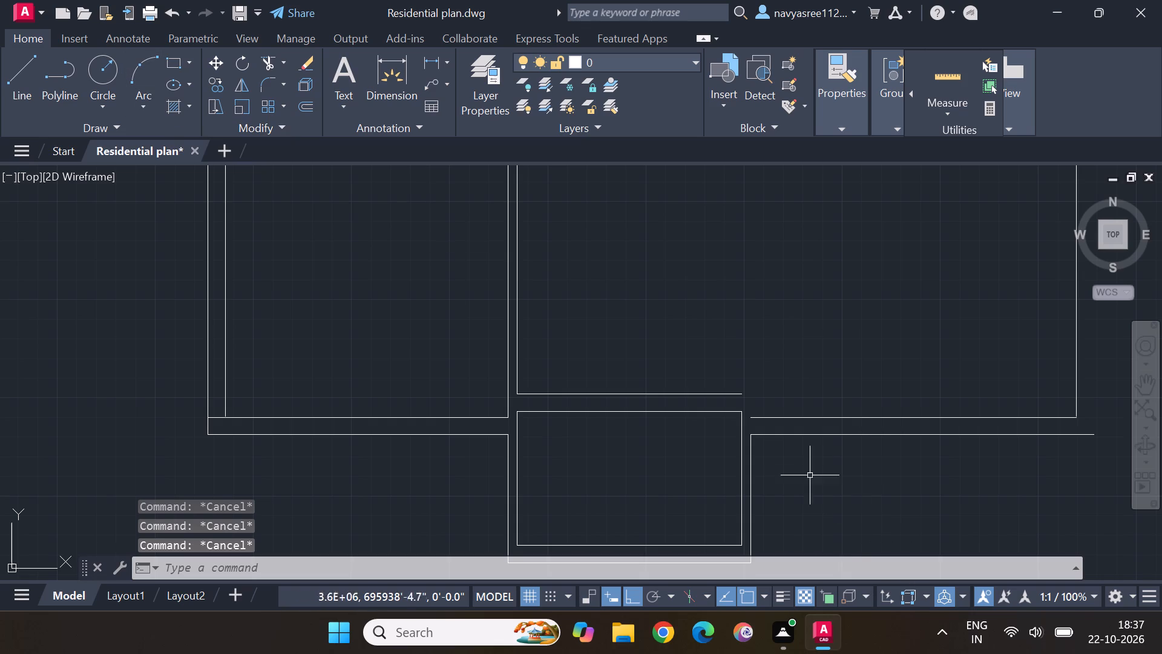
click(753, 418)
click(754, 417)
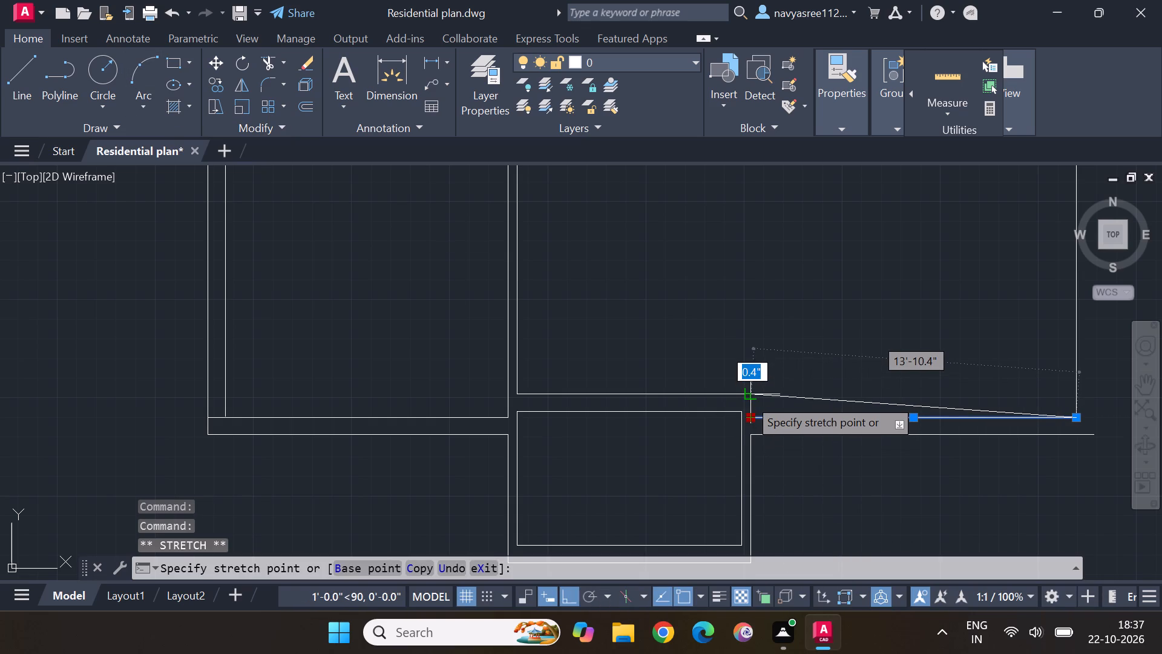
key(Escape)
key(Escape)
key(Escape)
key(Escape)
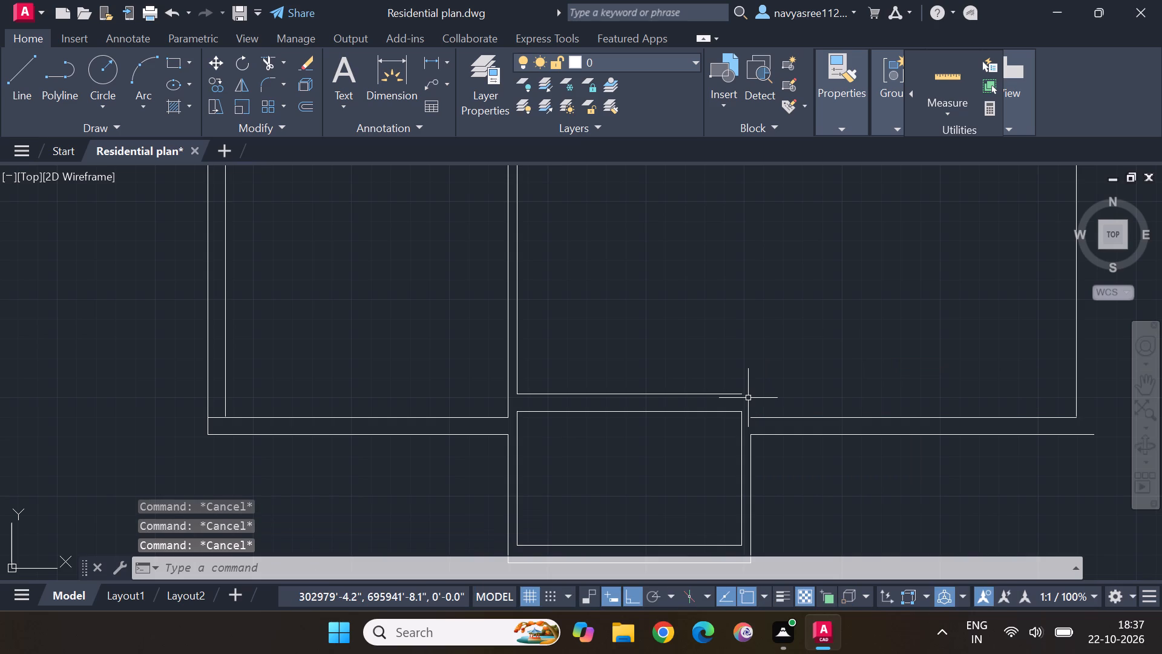
Offset the right-hand line of the wall beside the bottom-left room 10'3" to the right.
scroll(748, 398, down, 1)
middle_drag(733, 348, 720, 435)
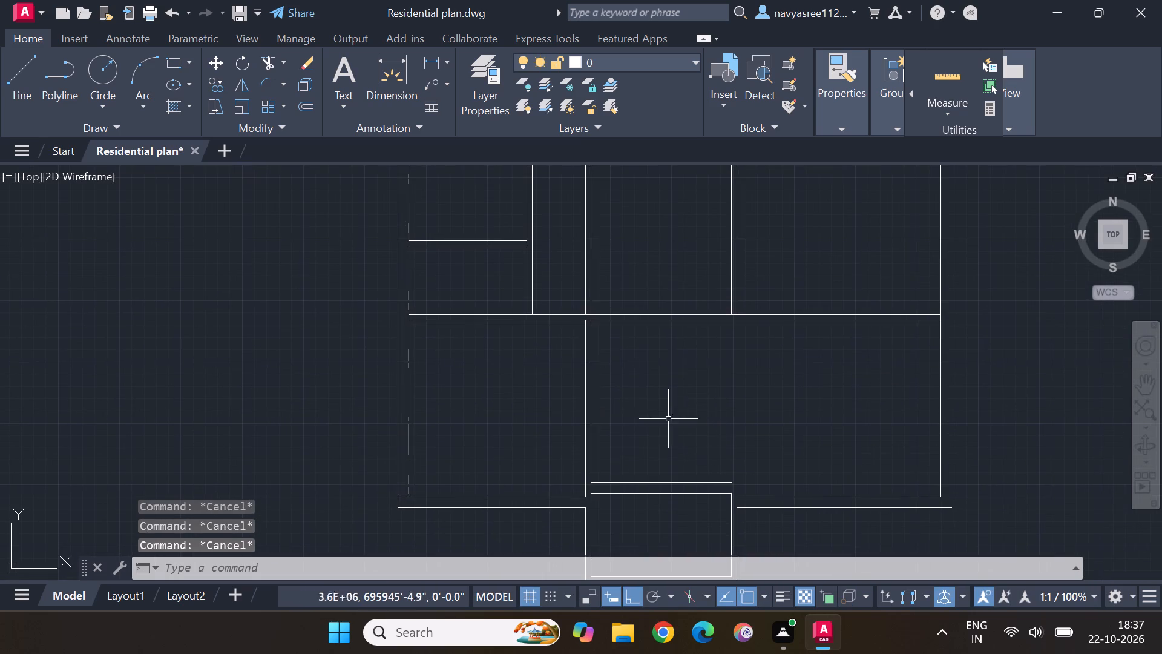
middle_drag(646, 463, 652, 382)
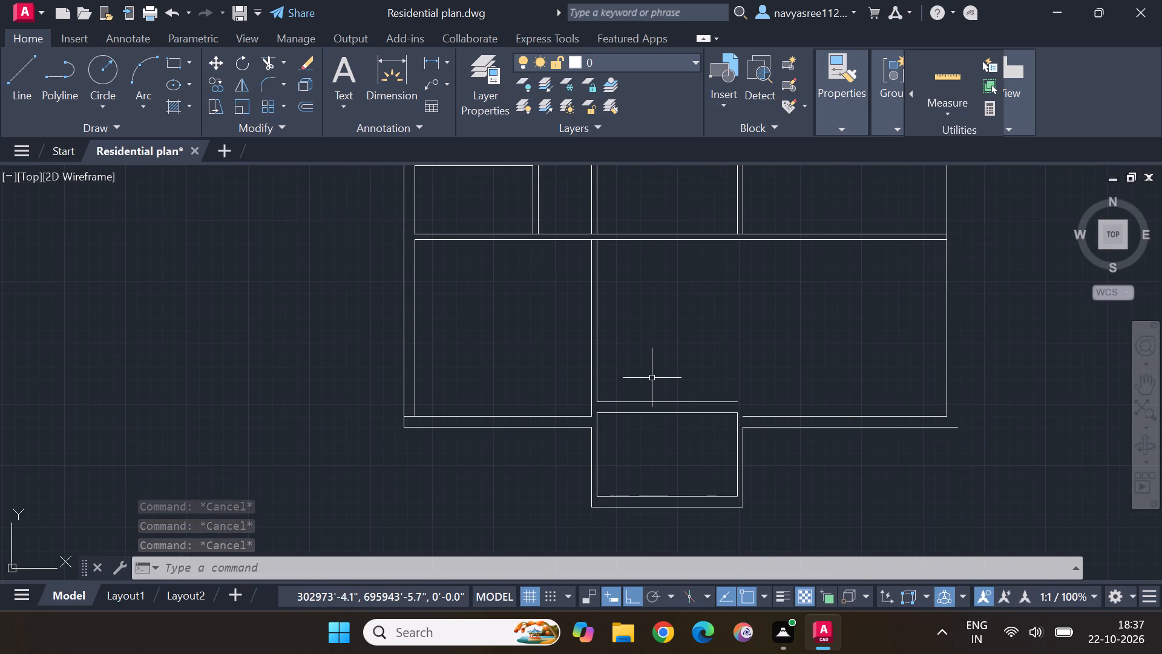
click(309, 98)
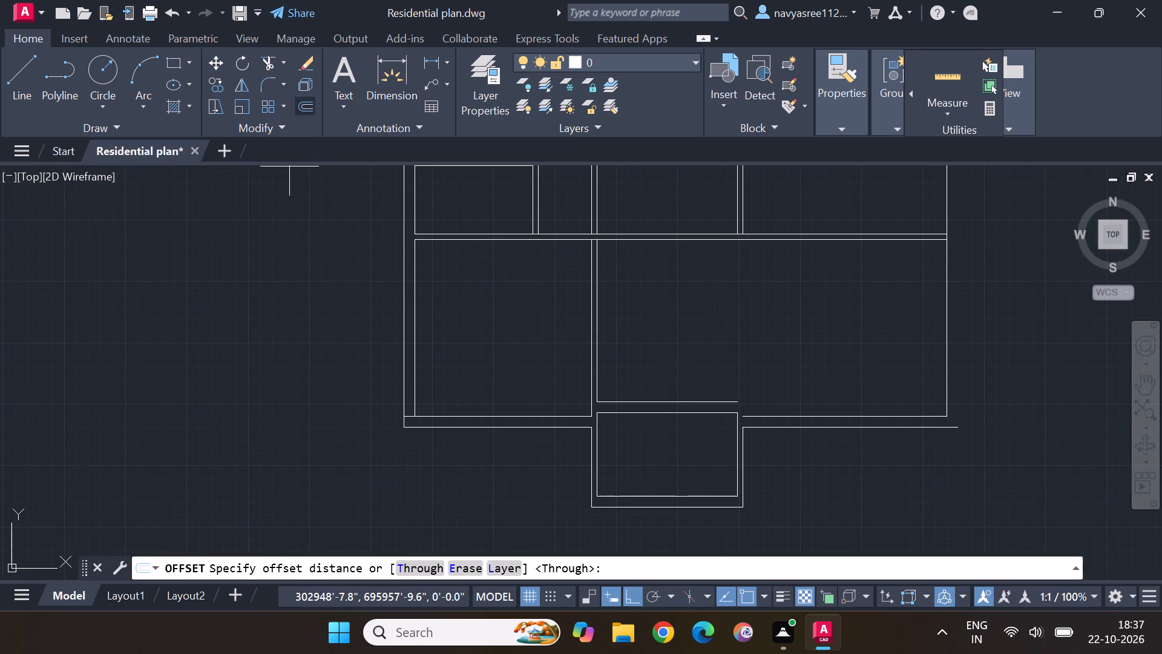
key(Return)
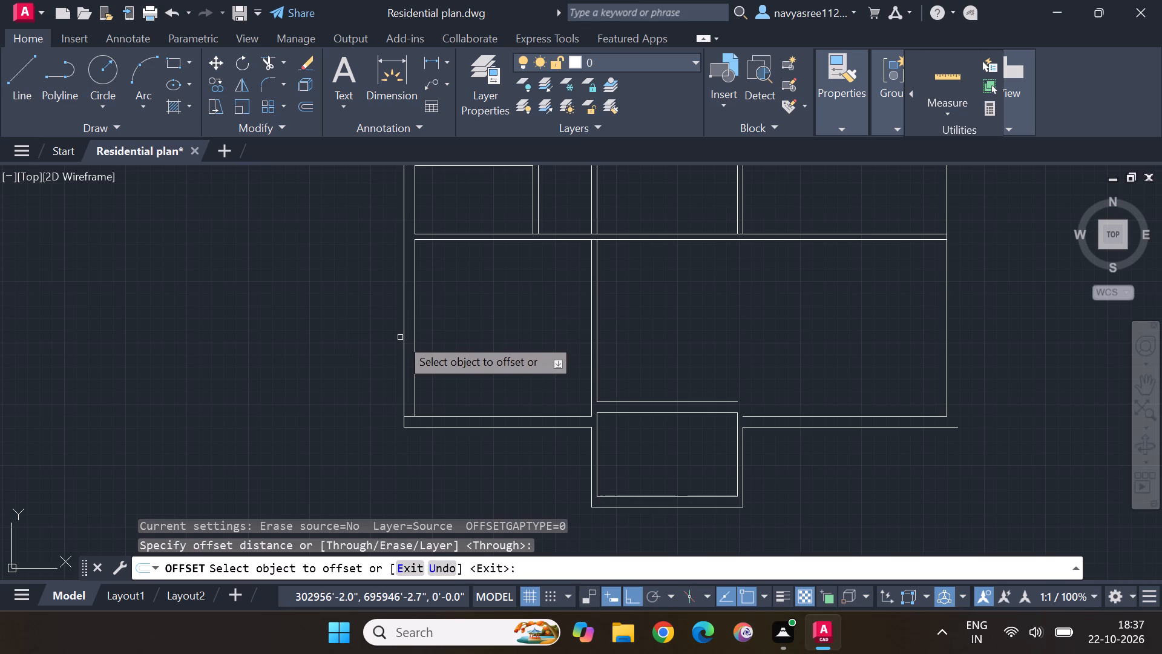
scroll(470, 263, down, 2)
middle_drag(474, 272, 477, 279)
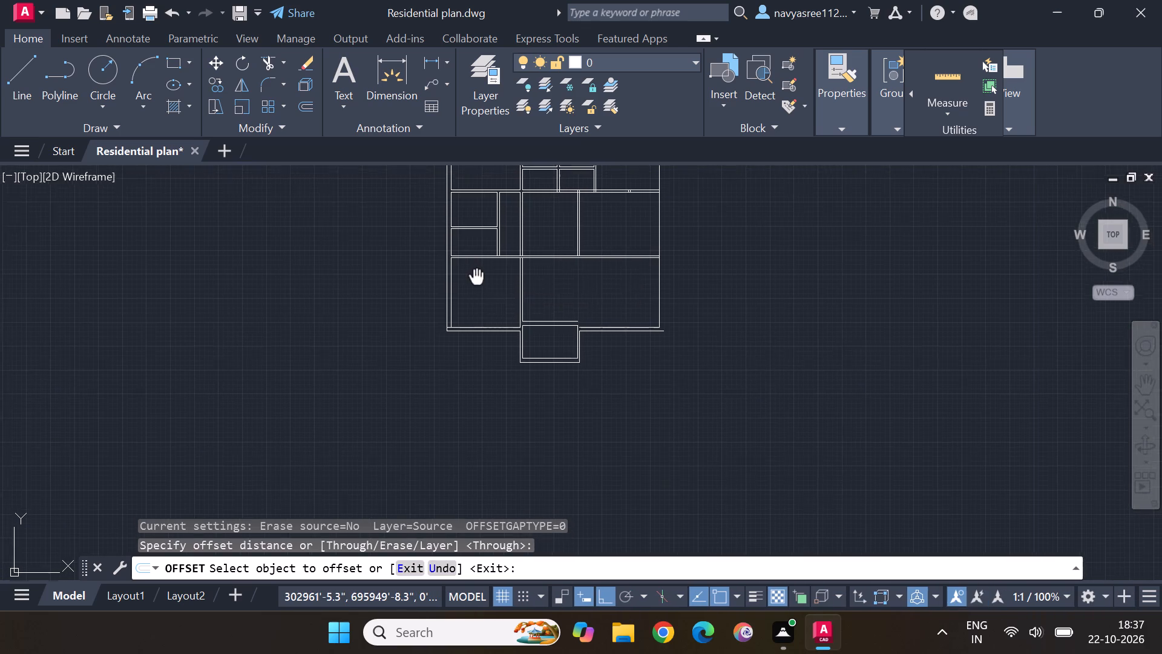
middle_drag(477, 279, 500, 325)
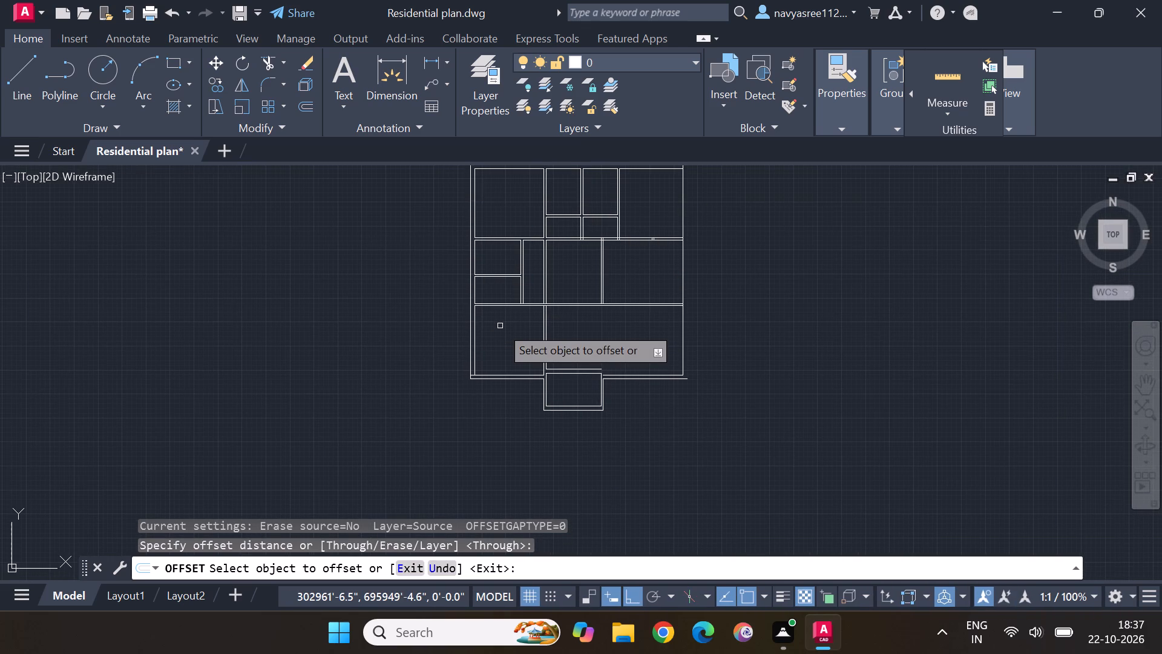
scroll(573, 343, up, 3)
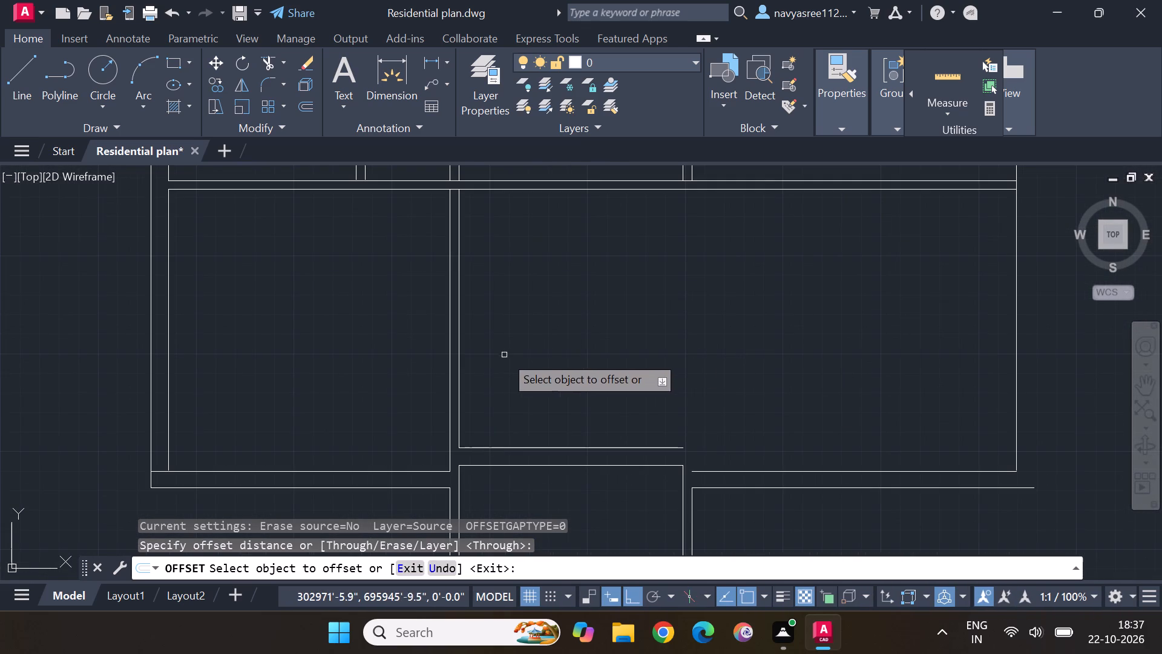
click(458, 380)
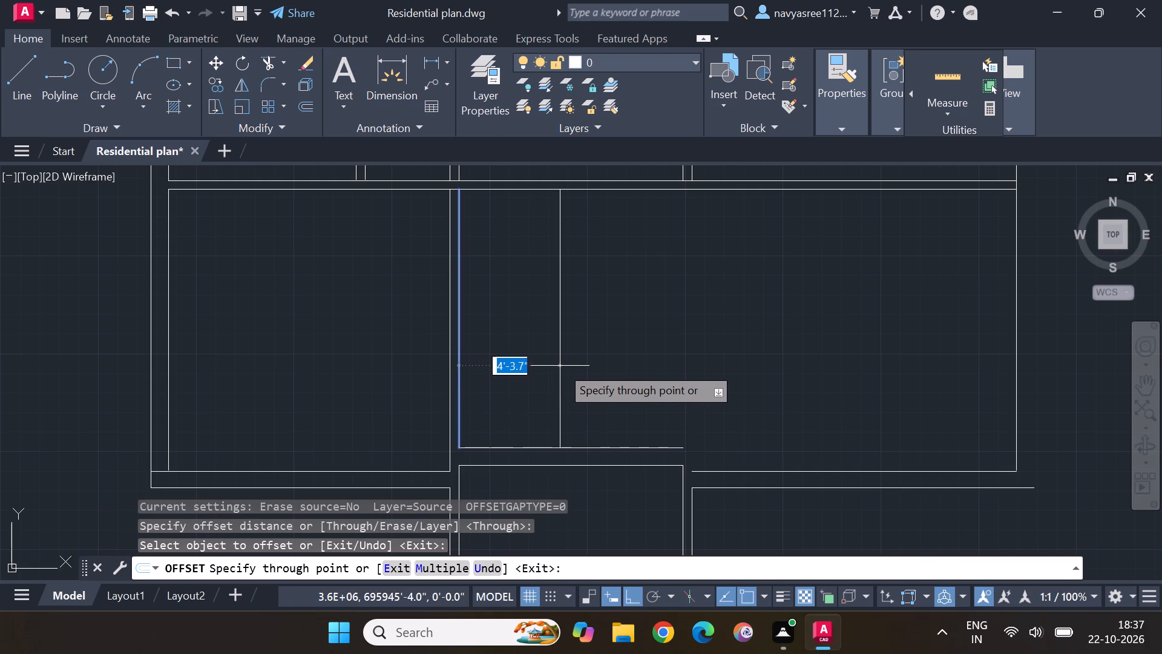
text(10')
key(3)
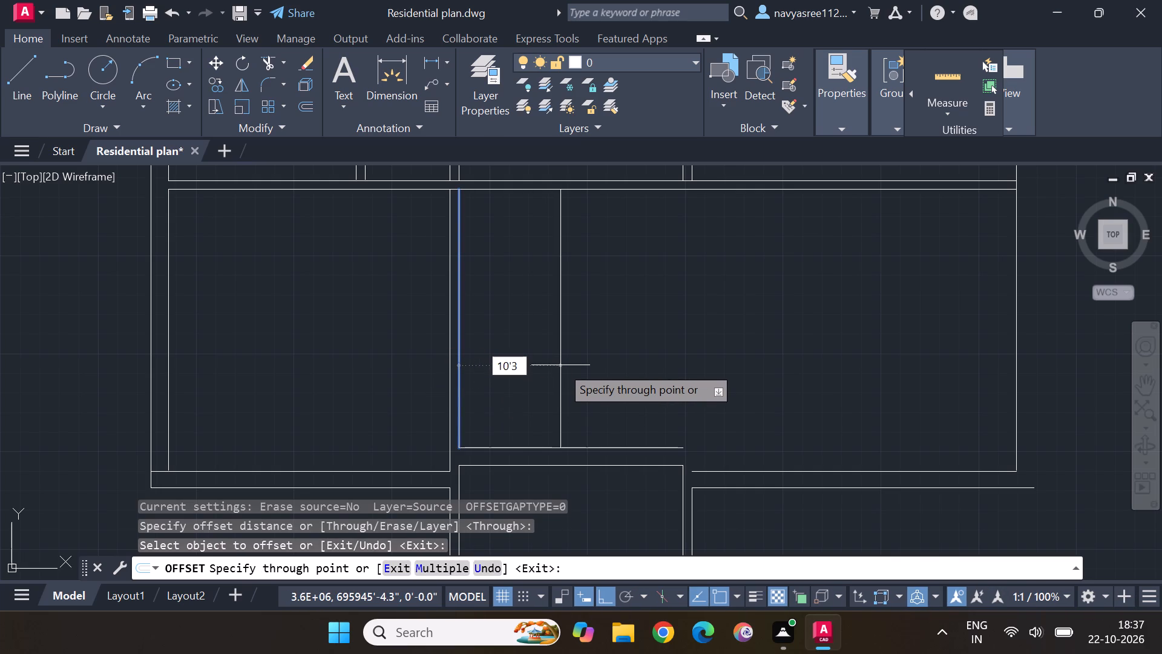
key(shift+quotedbl)
key(Return)
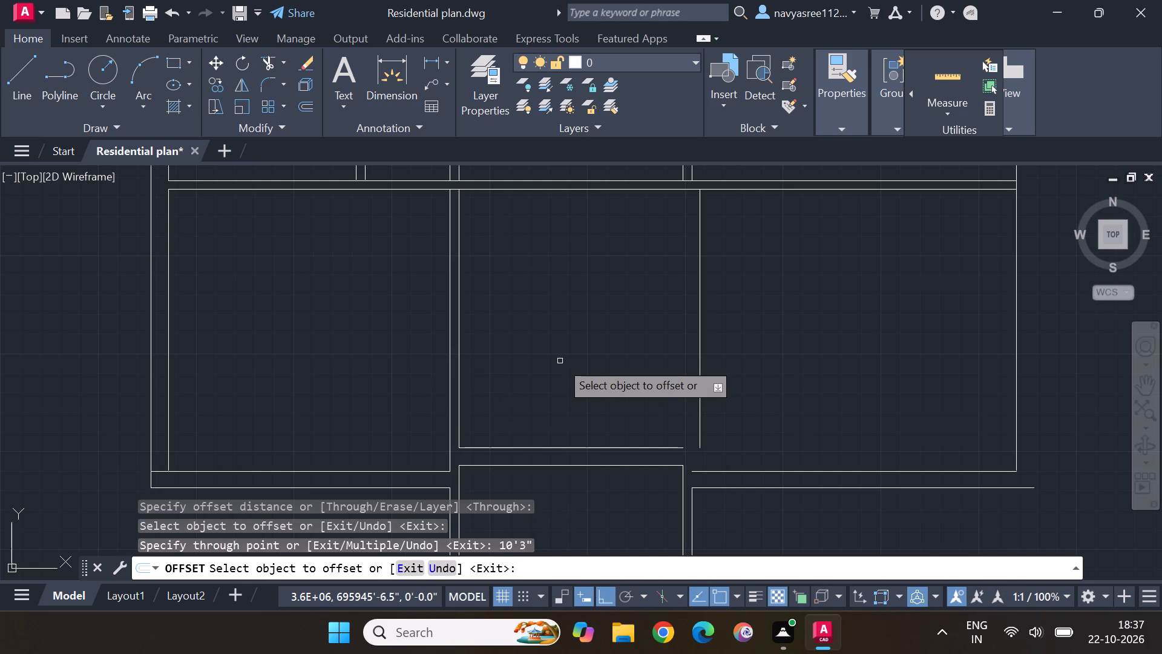
Offset the horizontal line above the entrance projection upward by 10'10", and end the Offset command.
click(570, 449)
text(10'10")
key(Return)
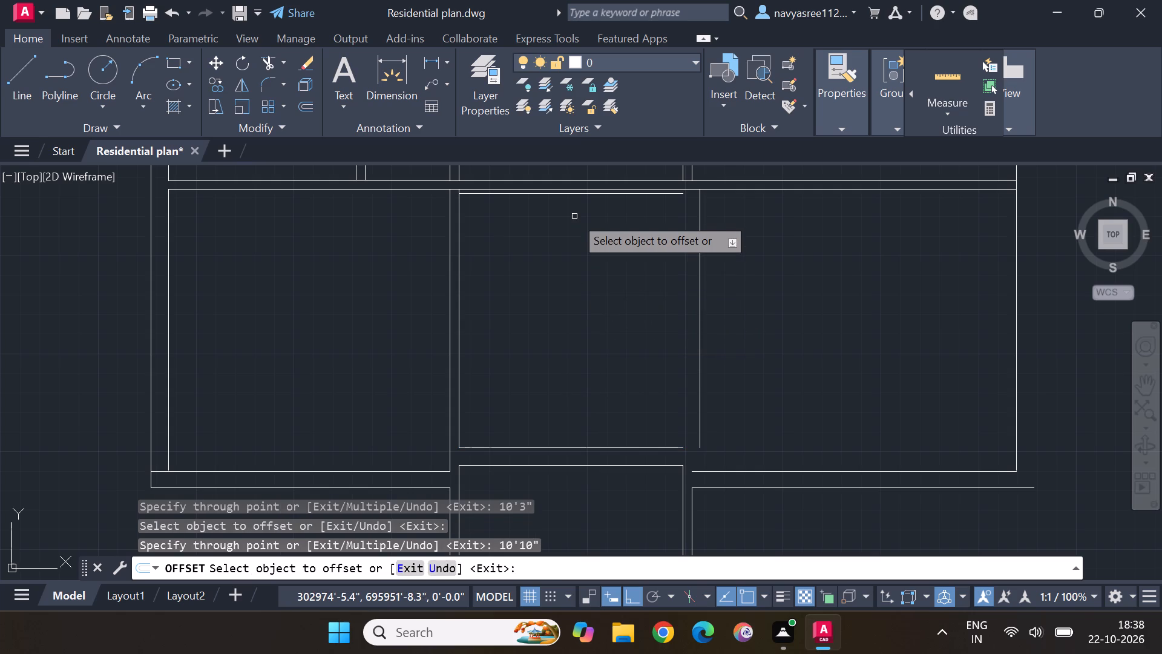
middle_drag(574, 217, 606, 303)
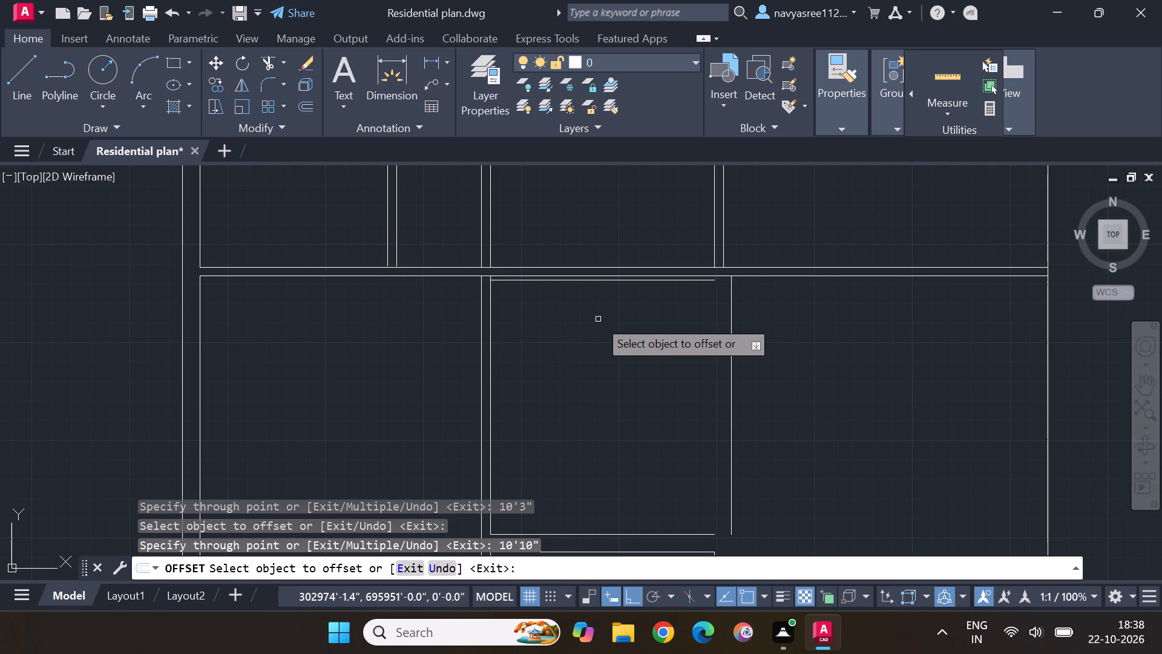
key(Escape)
key(Escape)
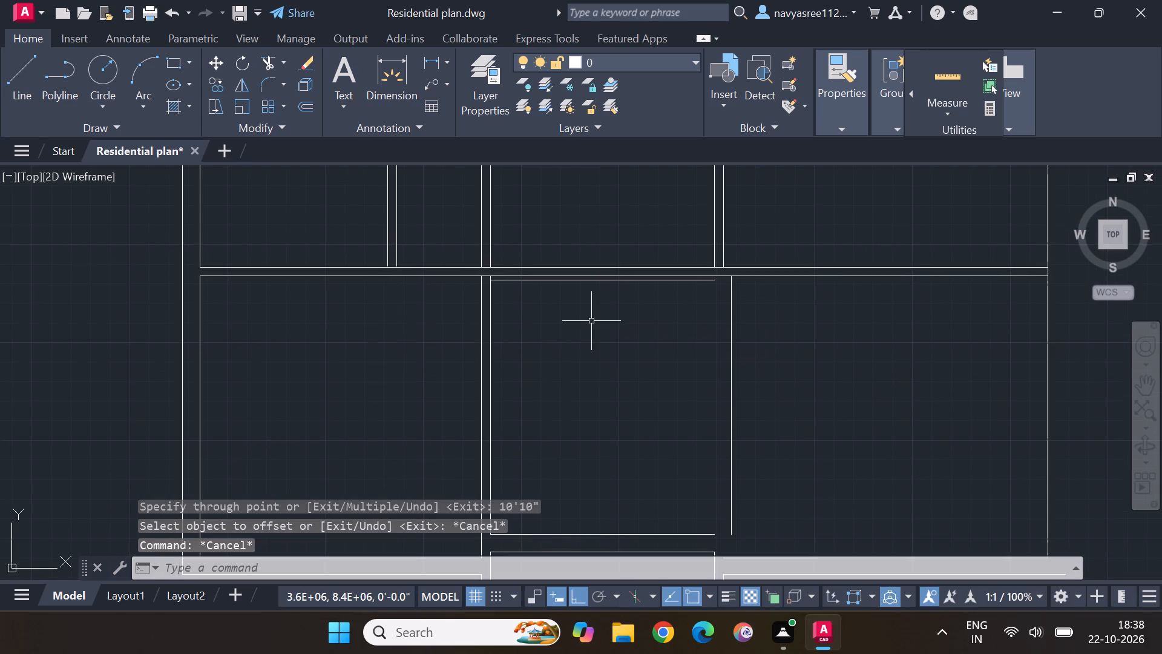
key(Escape)
key(Escape)
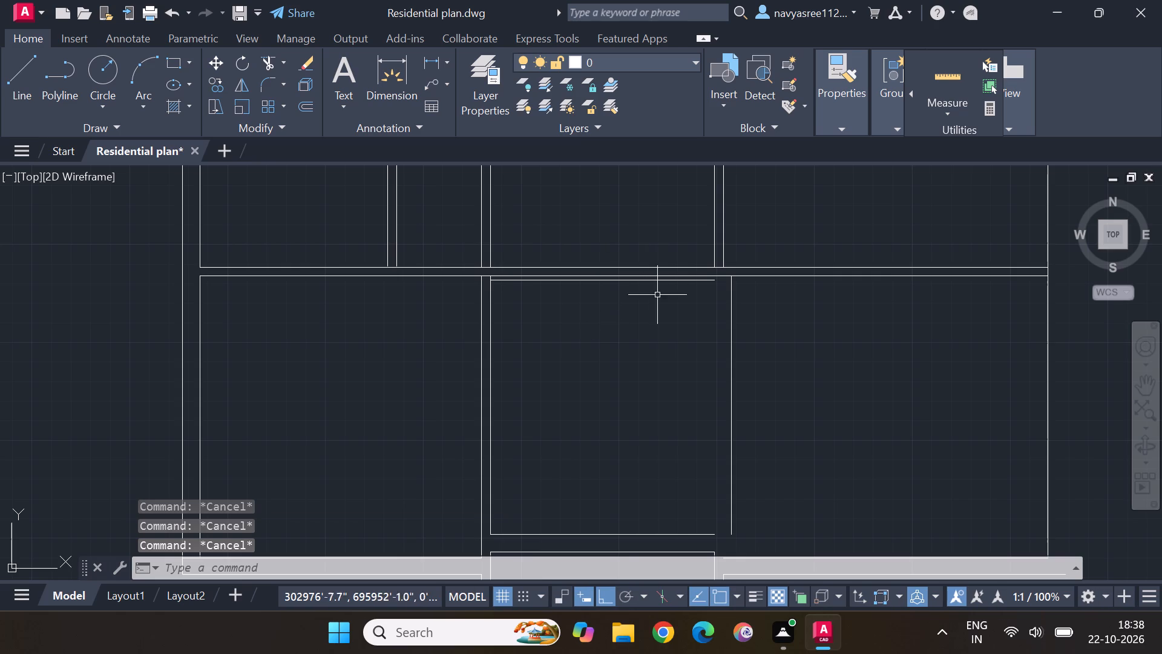
Stretch the new upper horizontal line's right end to meet the new vertical line.
click(671, 282)
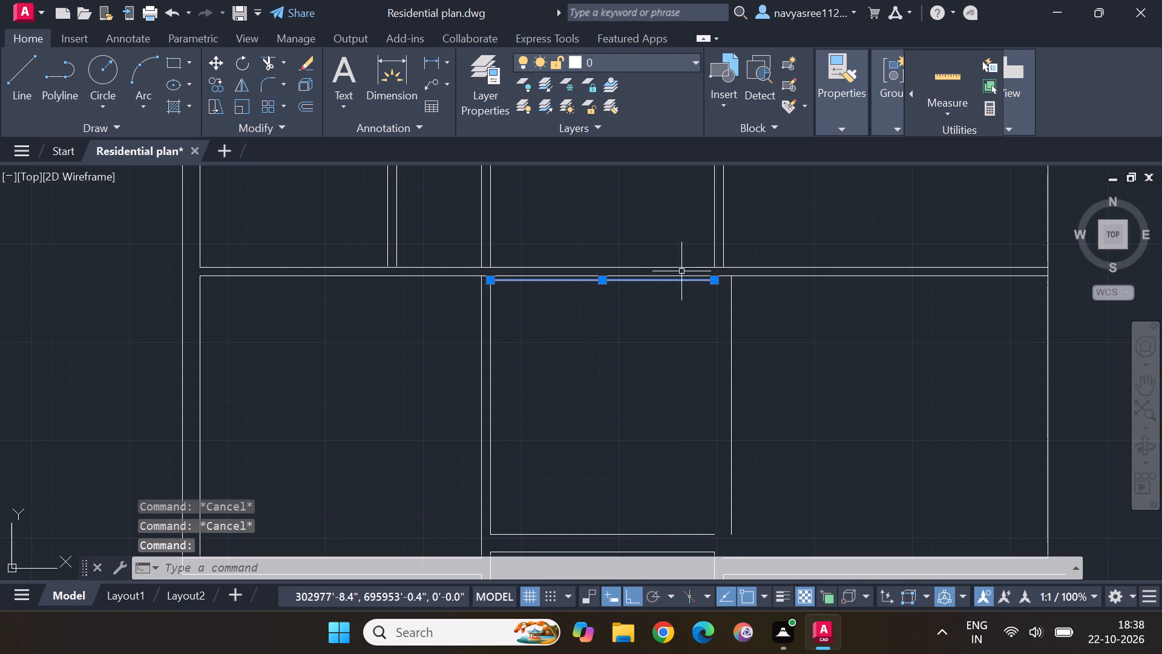
scroll(692, 269, up, 3)
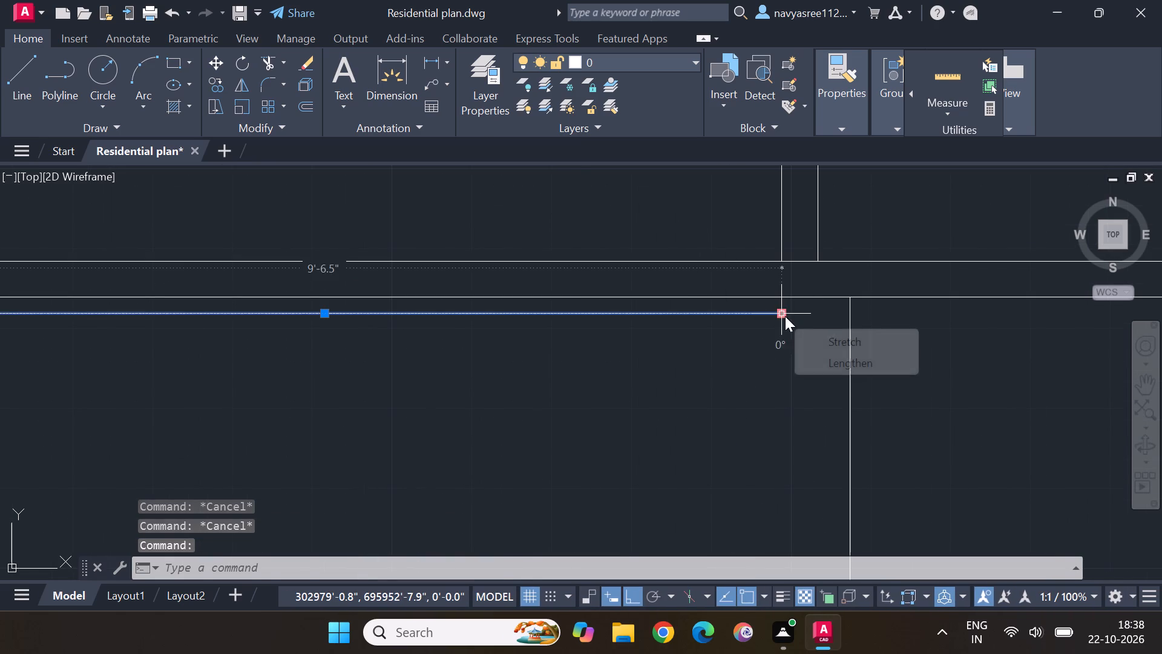
click(785, 316)
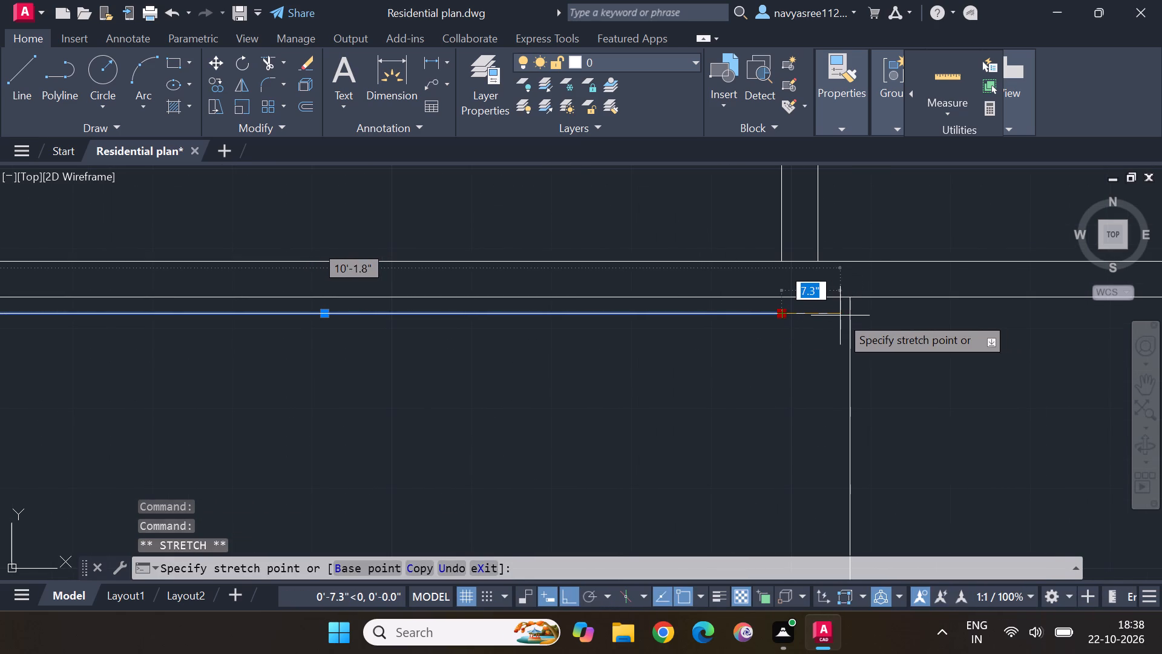
click(850, 311)
scroll(869, 314, down, 3)
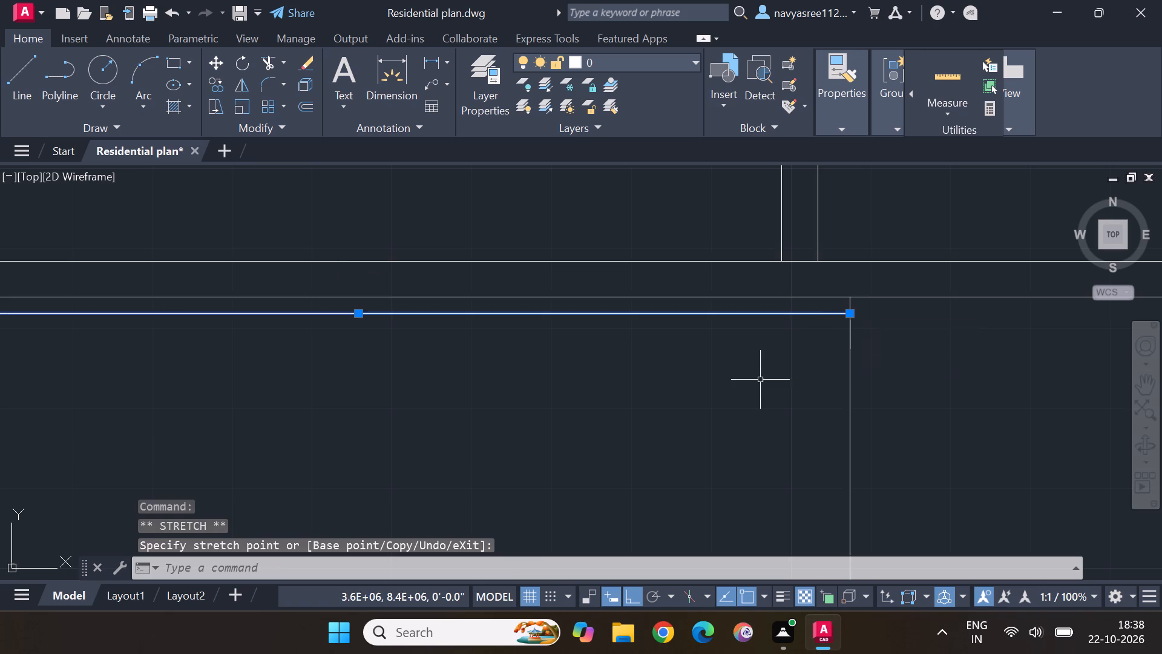
key(Escape)
key(Escape)
key(Escape)
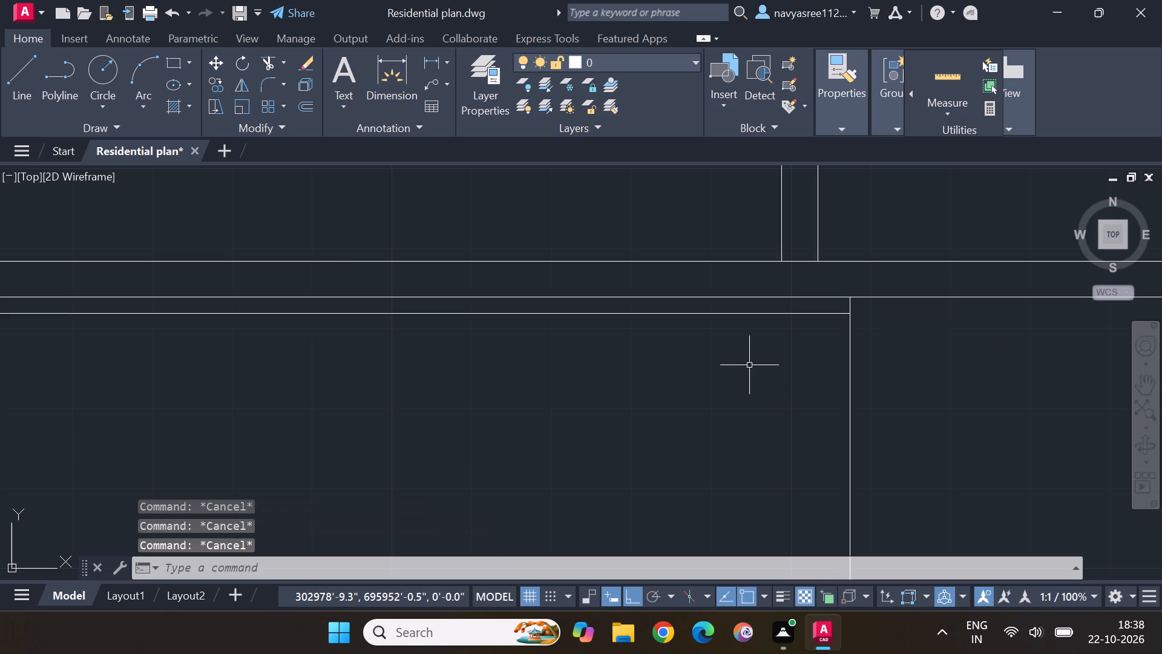
Trim the old lower line of the horizontal wall right of the bottom-left room, plus the new vertical line's stub above the corner.
scroll(753, 348, down, 1)
middle_drag(691, 414, 803, 374)
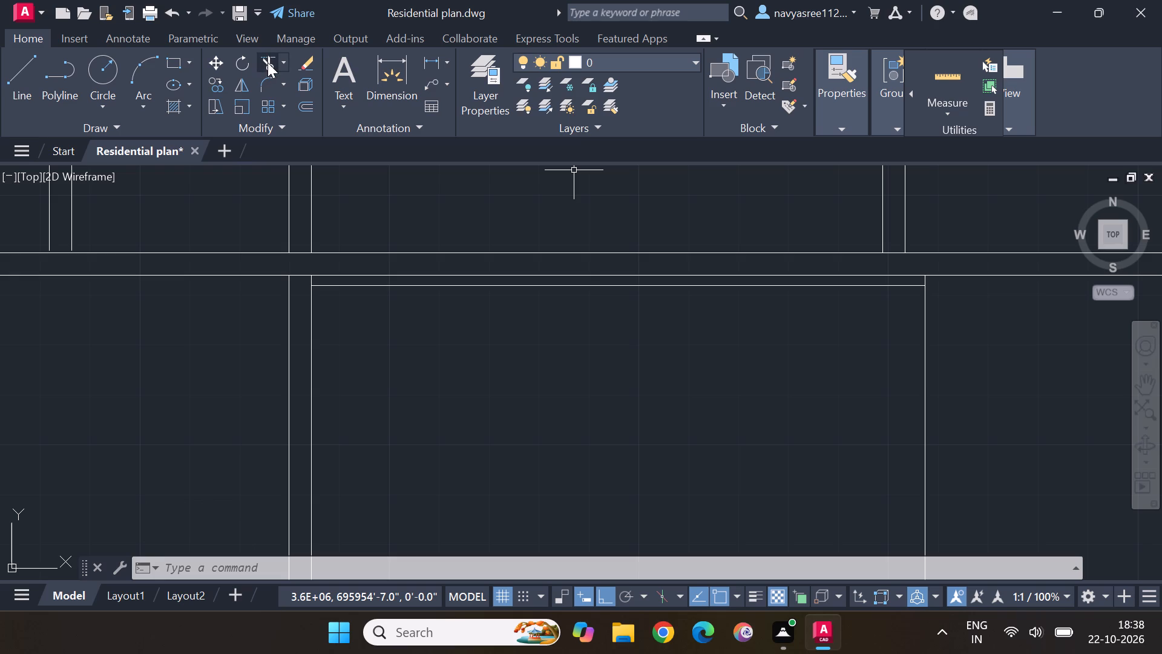
click(268, 62)
click(382, 277)
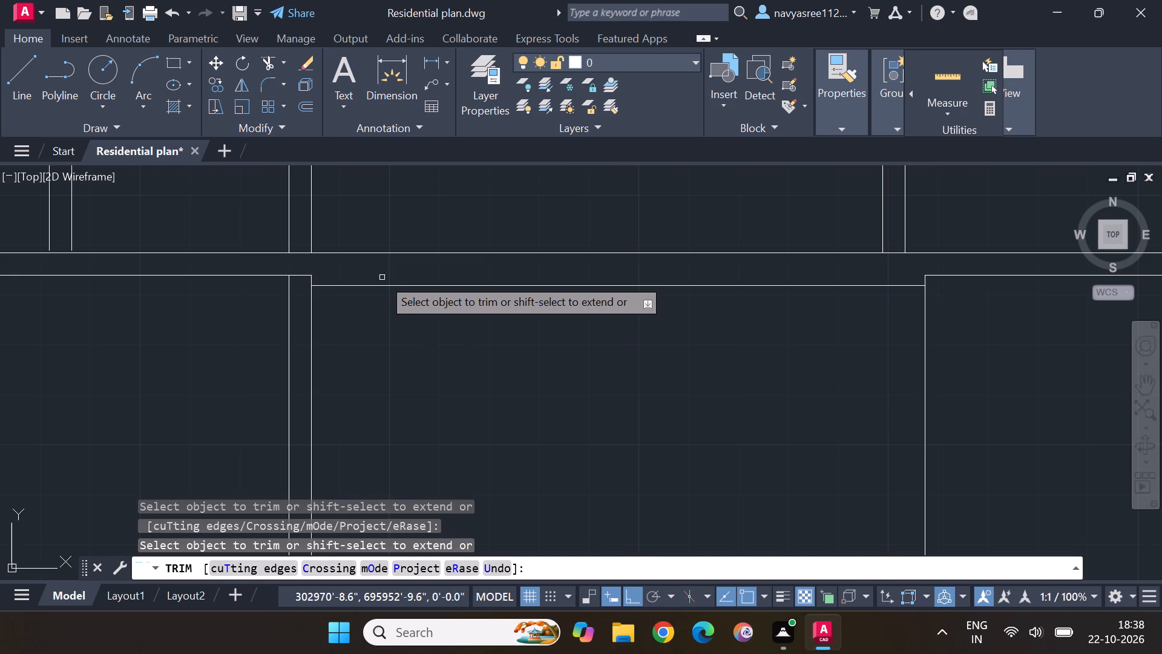
middle_drag(1037, 346, 1019, 358)
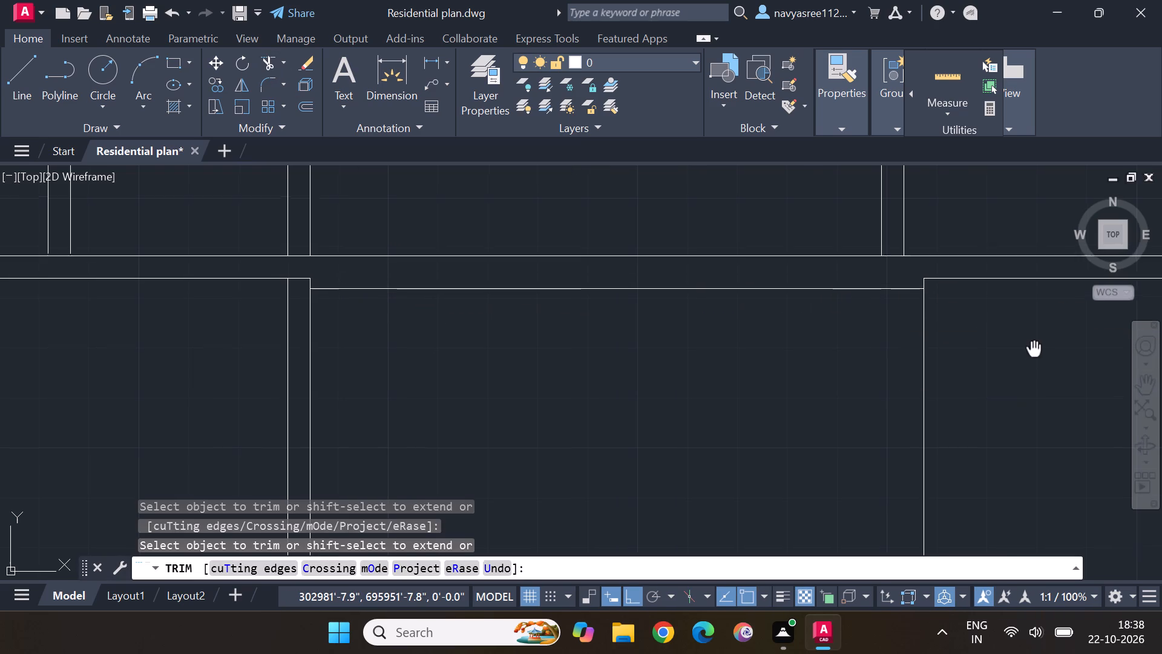
middle_drag(1019, 358, 605, 394)
scroll(652, 386, down, 3)
scroll(636, 365, up, 1)
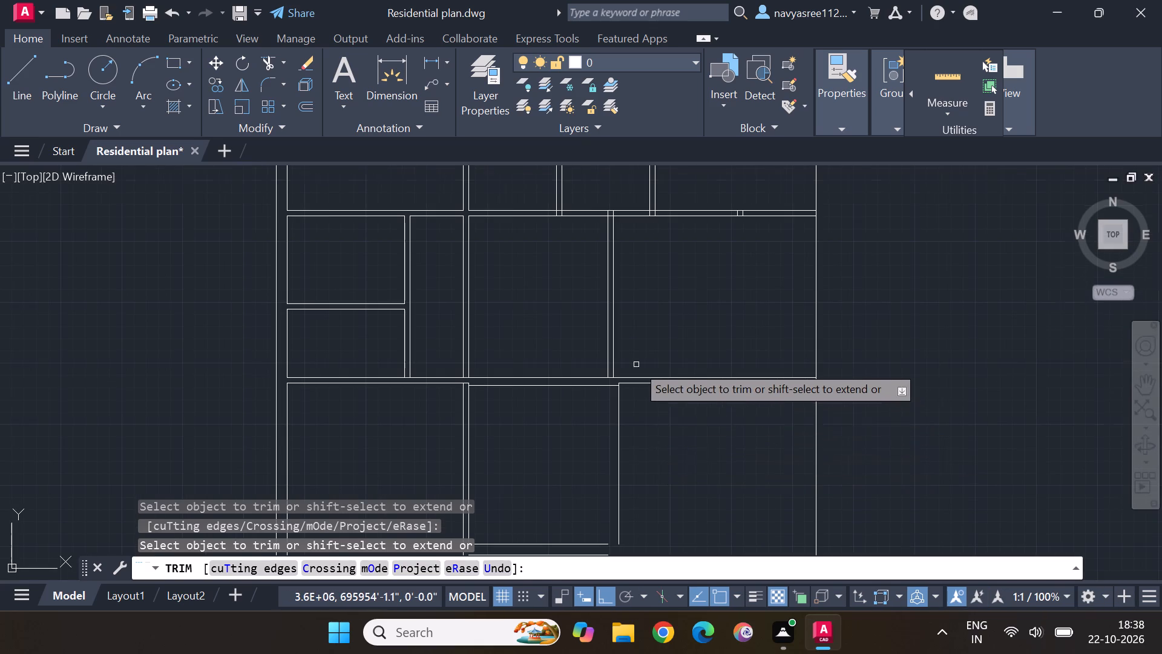
scroll(636, 365, up, 2)
middle_drag(623, 483, 601, 320)
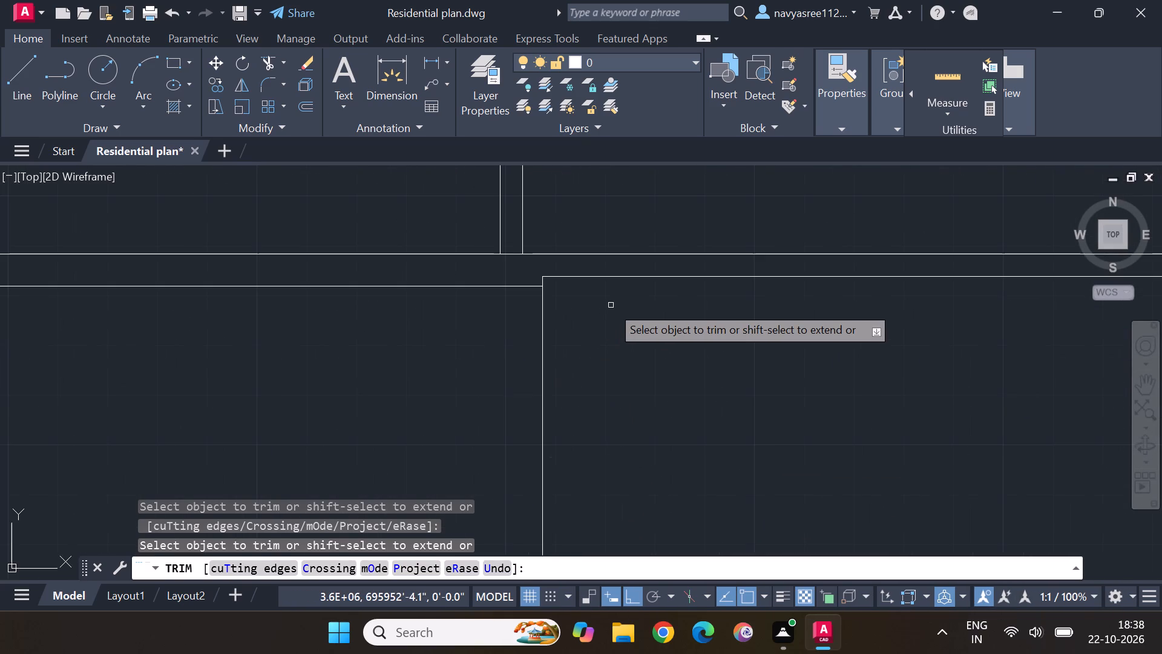
scroll(611, 305, up, 1)
click(652, 257)
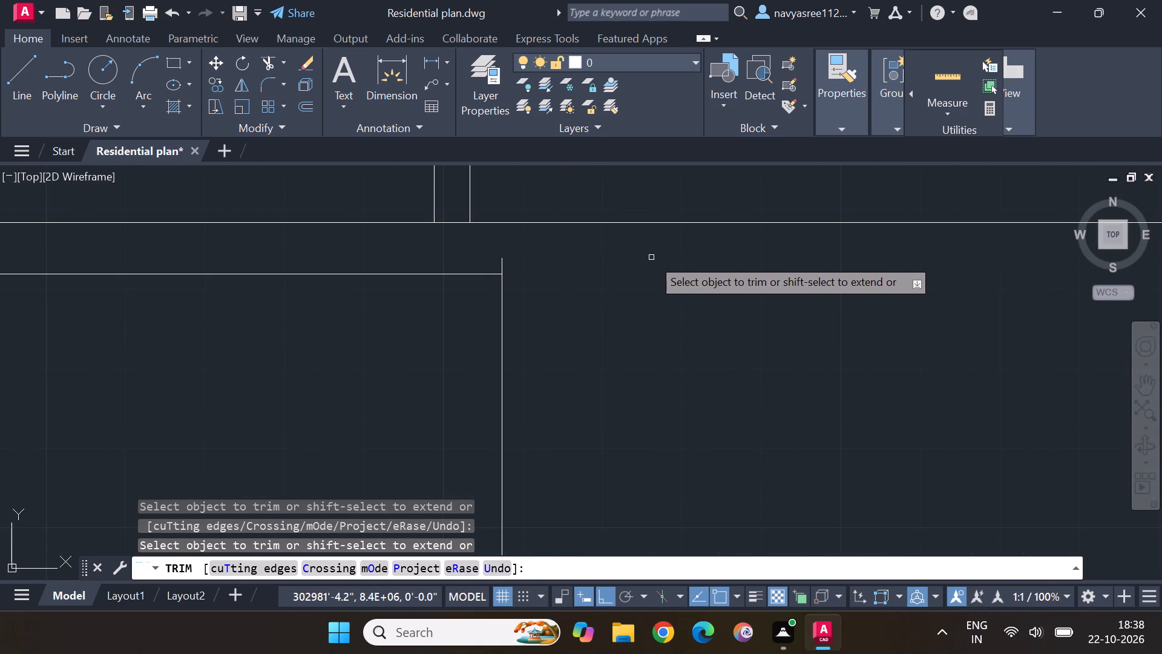
click(501, 263)
scroll(681, 308, down, 2)
middle_drag(785, 357, 718, 372)
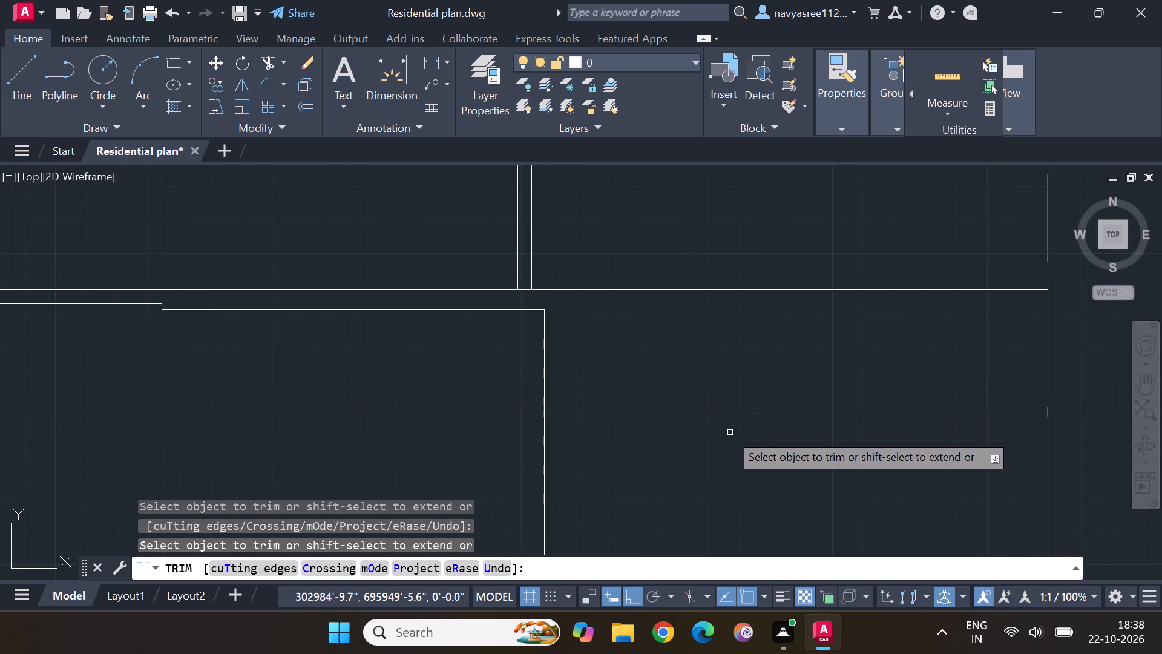
key(Escape)
key(Escape)
key(Escape)
key(Escape)
key(Escape)
key(Escape)
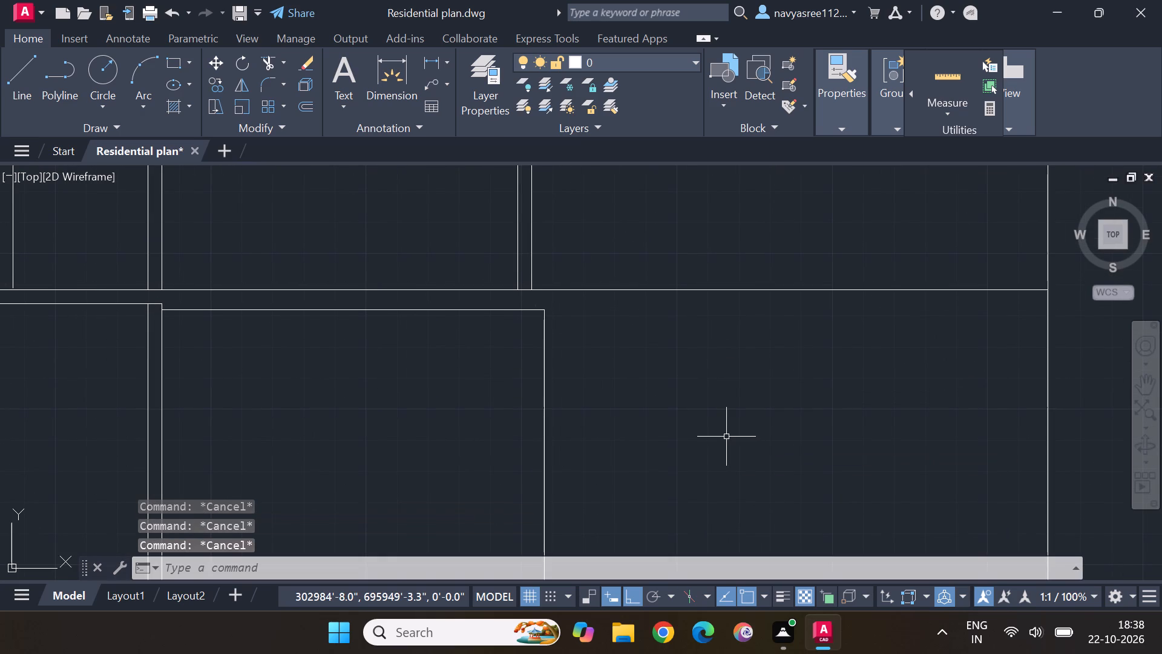
Stretch the new upper horizontal line's right end past the plan's right wall line.
click(481, 310)
click(540, 311)
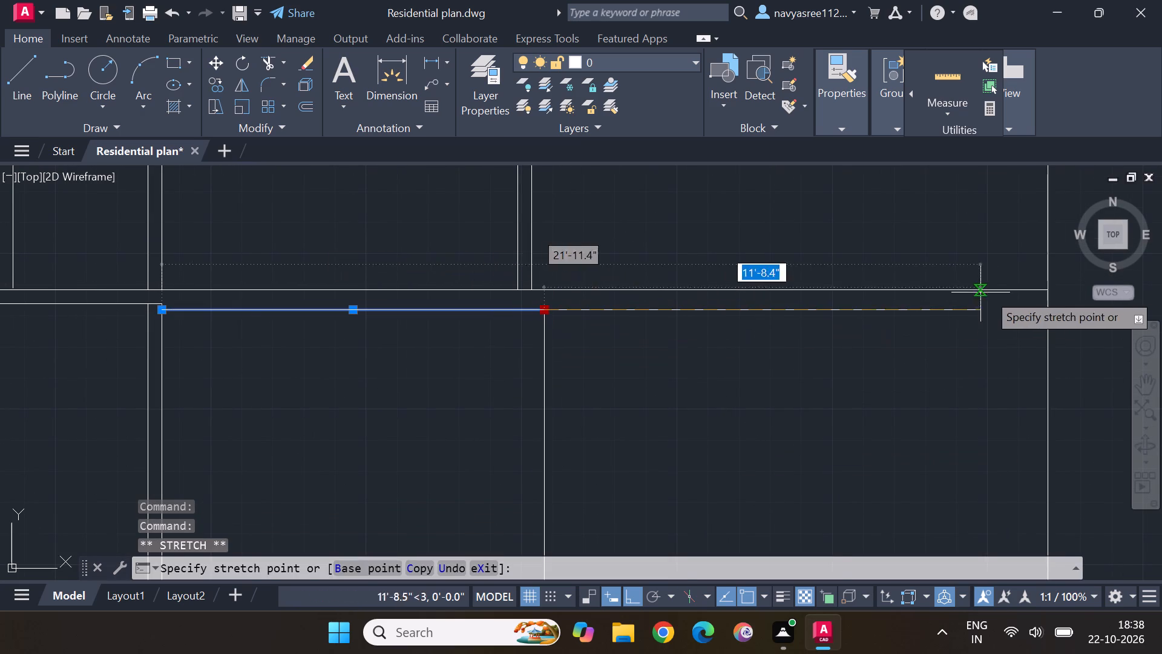
click(1075, 306)
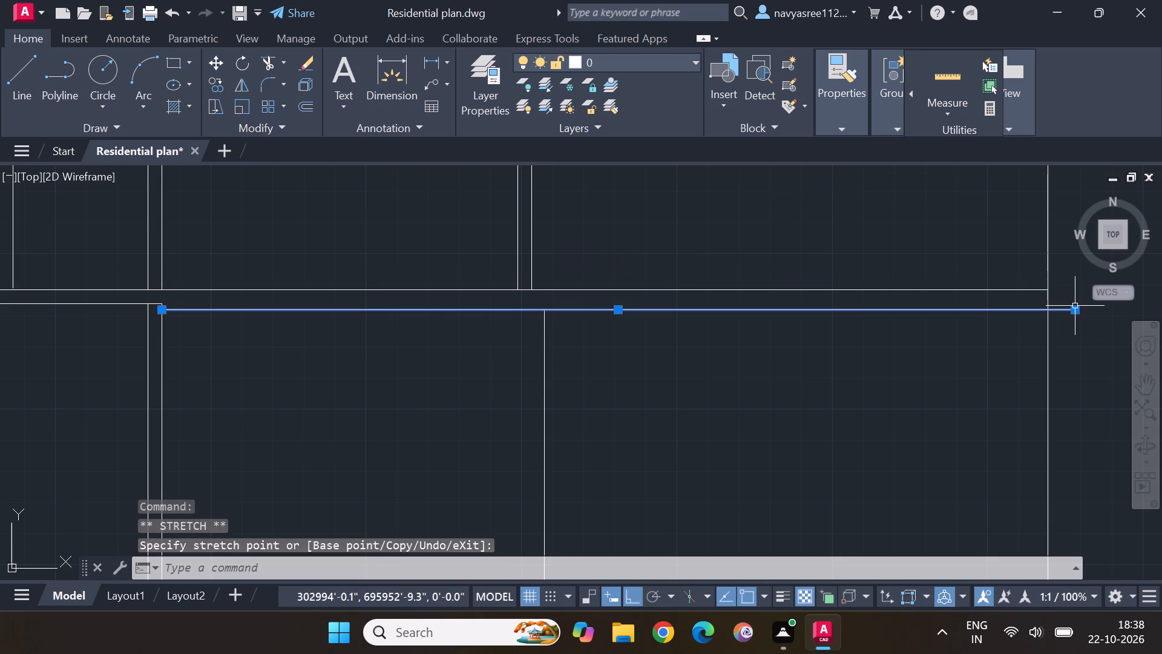
key(Escape)
key(Escape)
key(Escape)
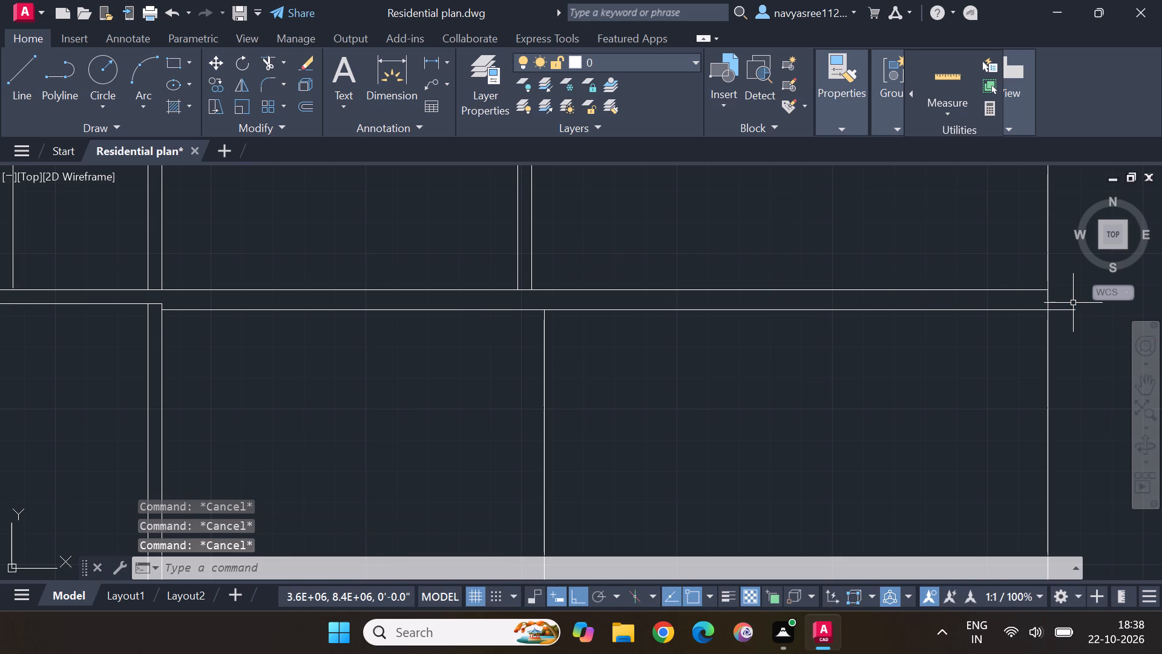
Stretch the new vertical line's lower end down to the bottom-right room's inner bottom wall line.
scroll(1090, 276, down, 2)
middle_drag(1003, 434, 933, 355)
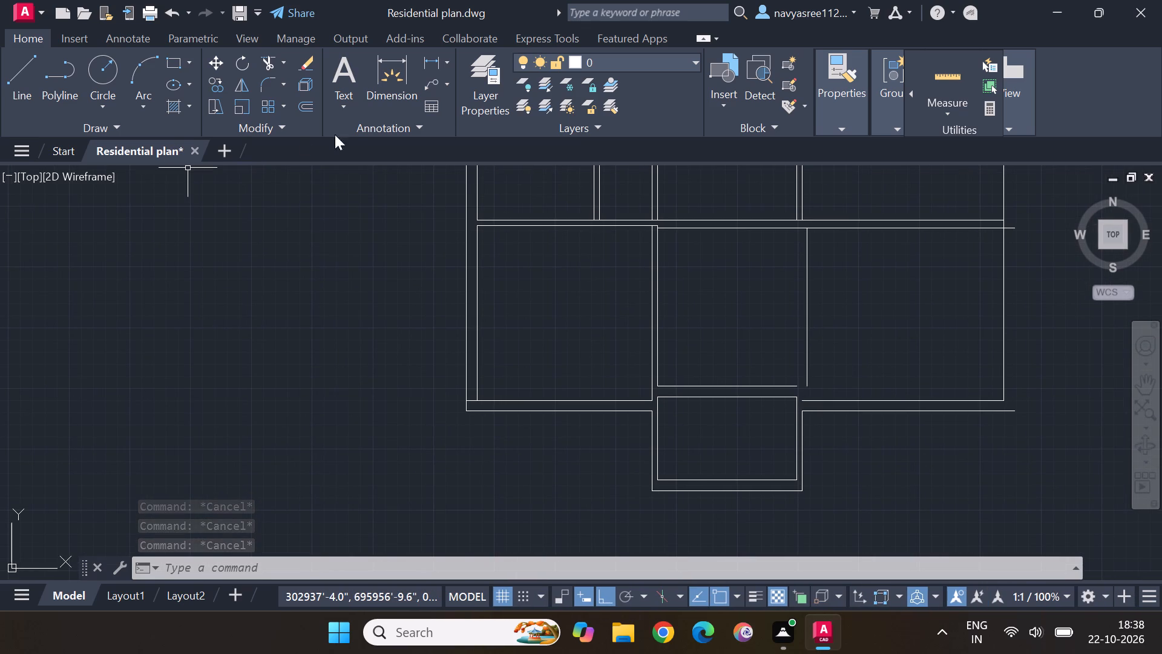
click(809, 358)
scroll(806, 392, up, 3)
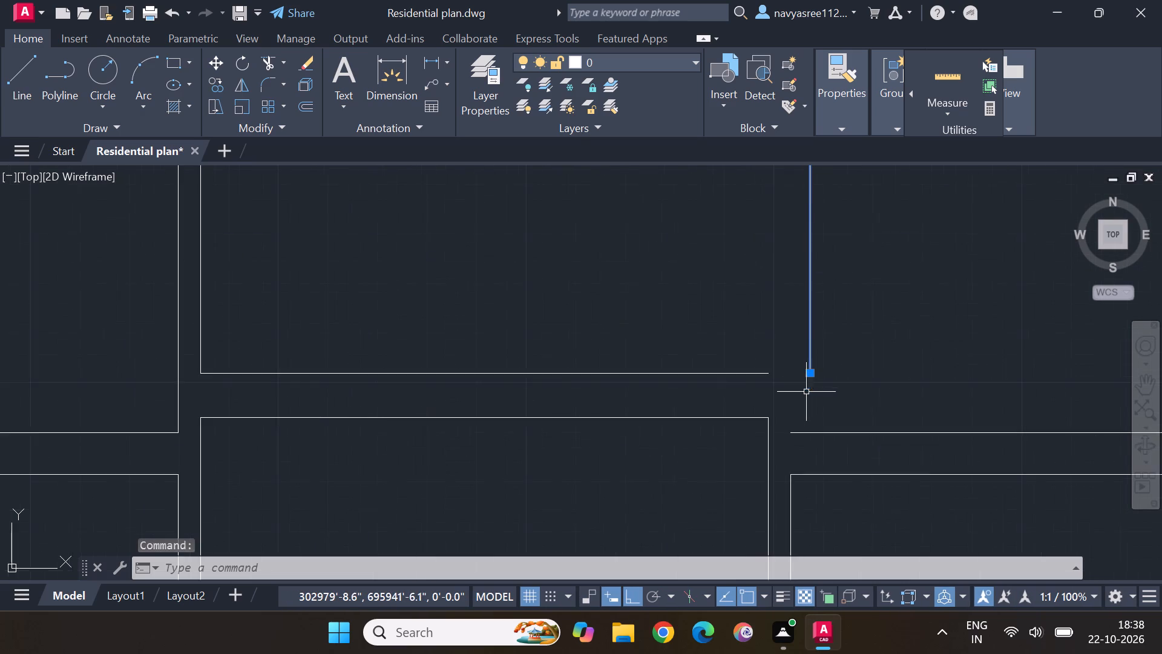
scroll(806, 392, up, 1)
click(815, 364)
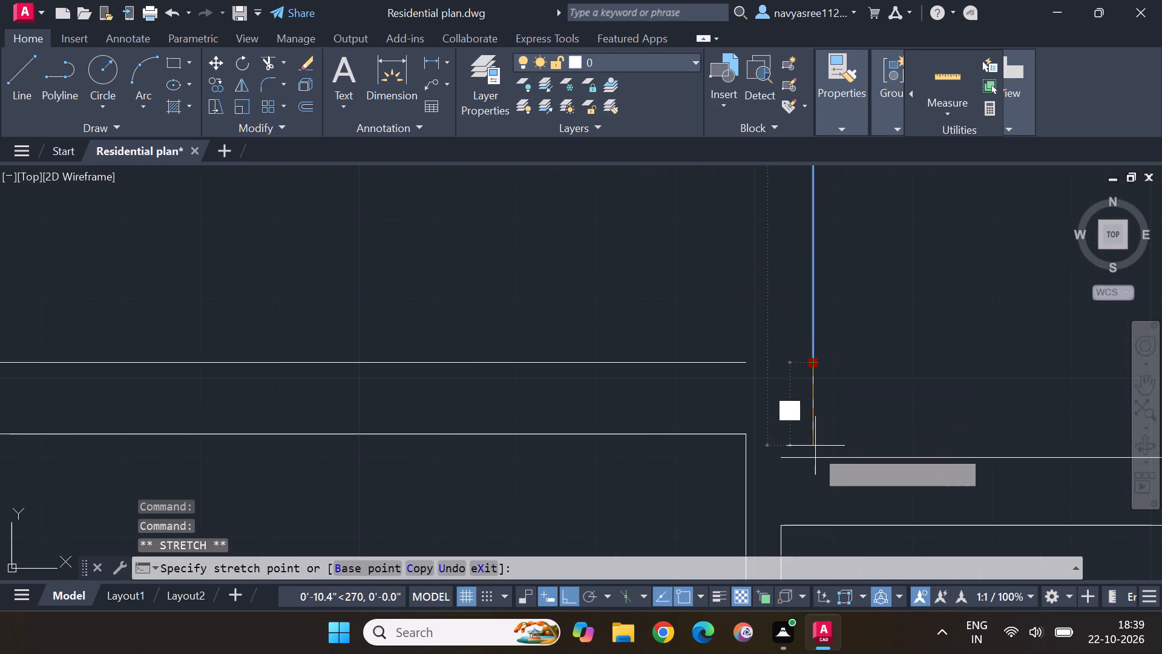
click(815, 457)
key(Escape)
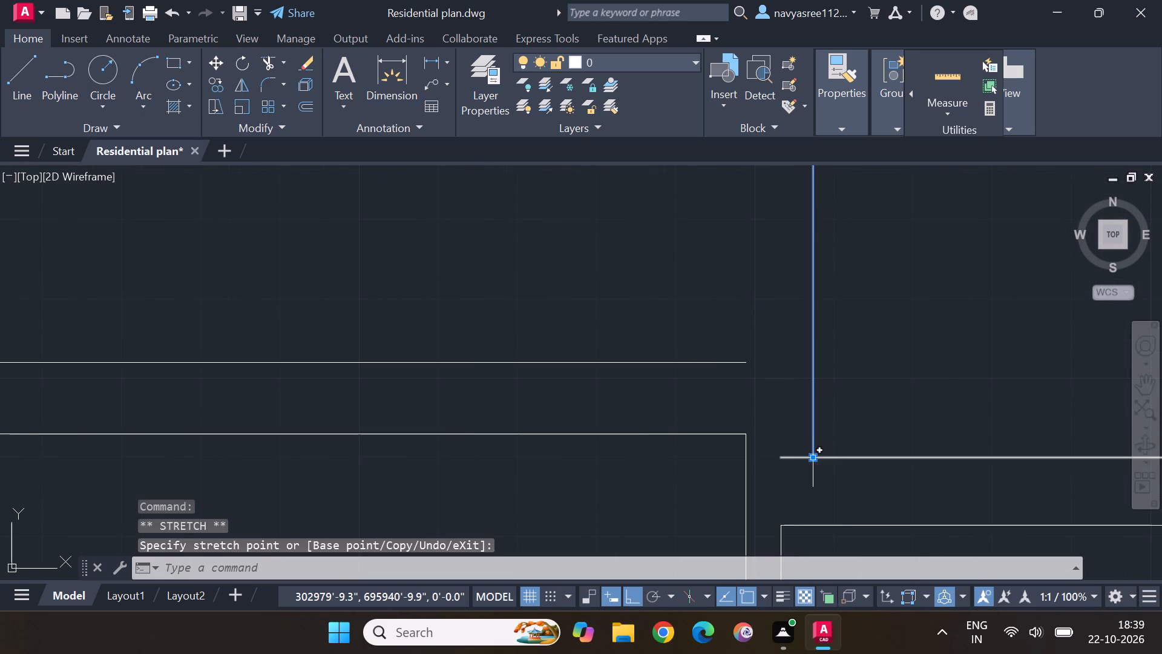
key(Escape)
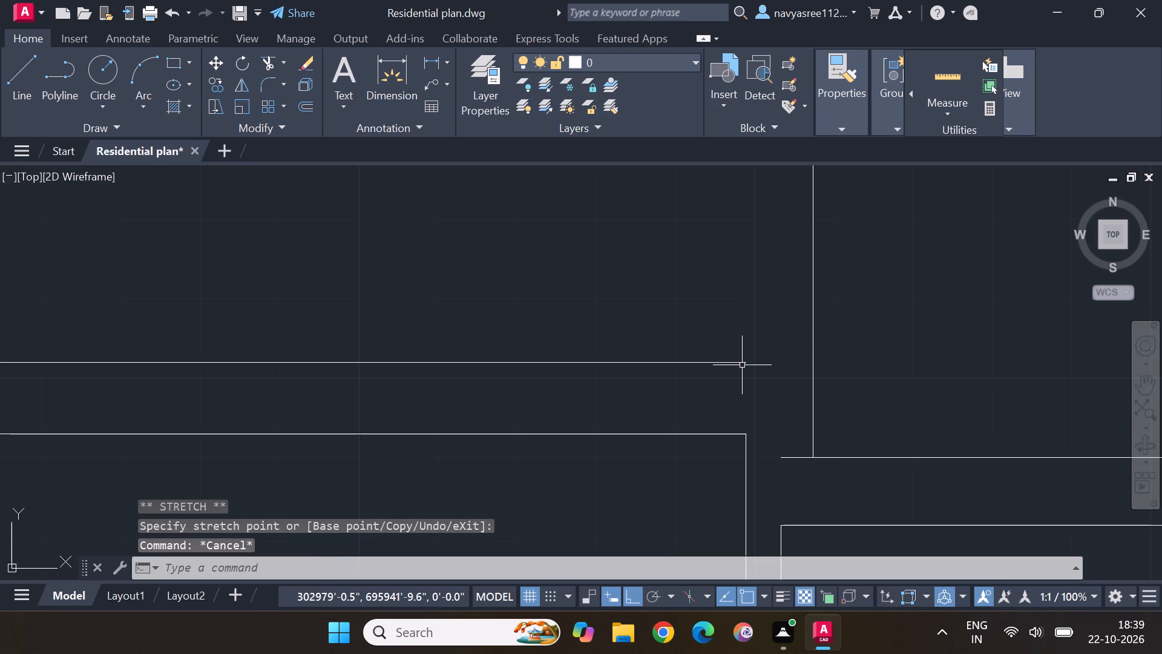
Stretch the right end of the bottom line of the room above the entrance projection to meet the vertical line.
click(735, 363)
click(746, 365)
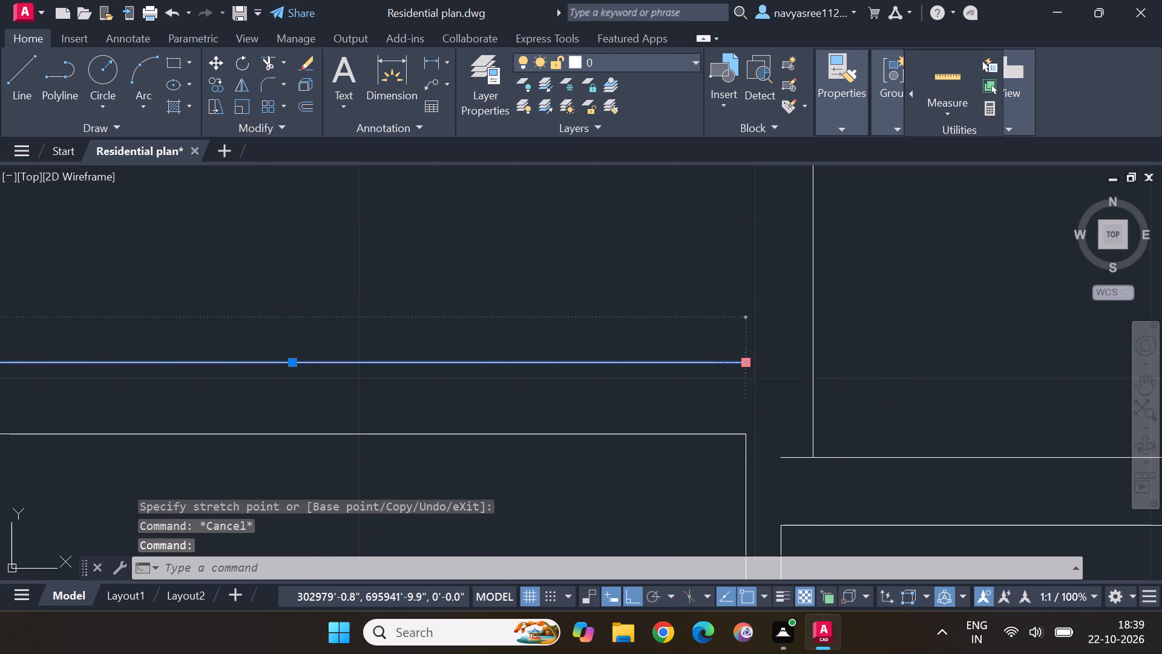
click(810, 364)
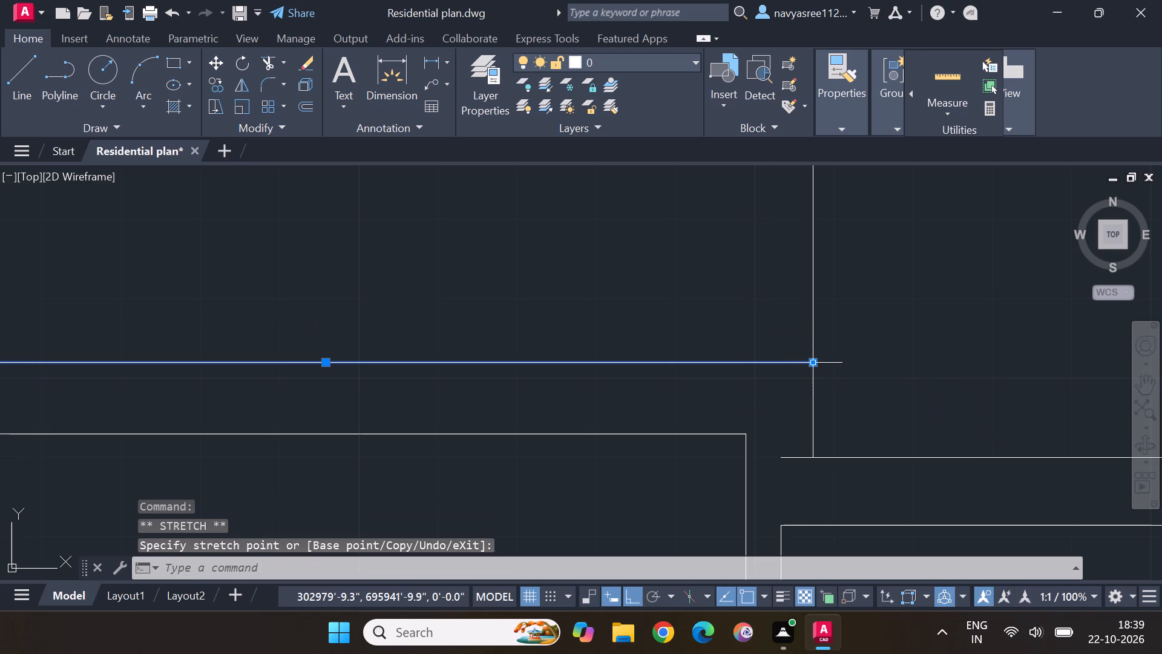
key(Escape)
key(Escape)
key(Escape)
key(Escape)
key(Escape)
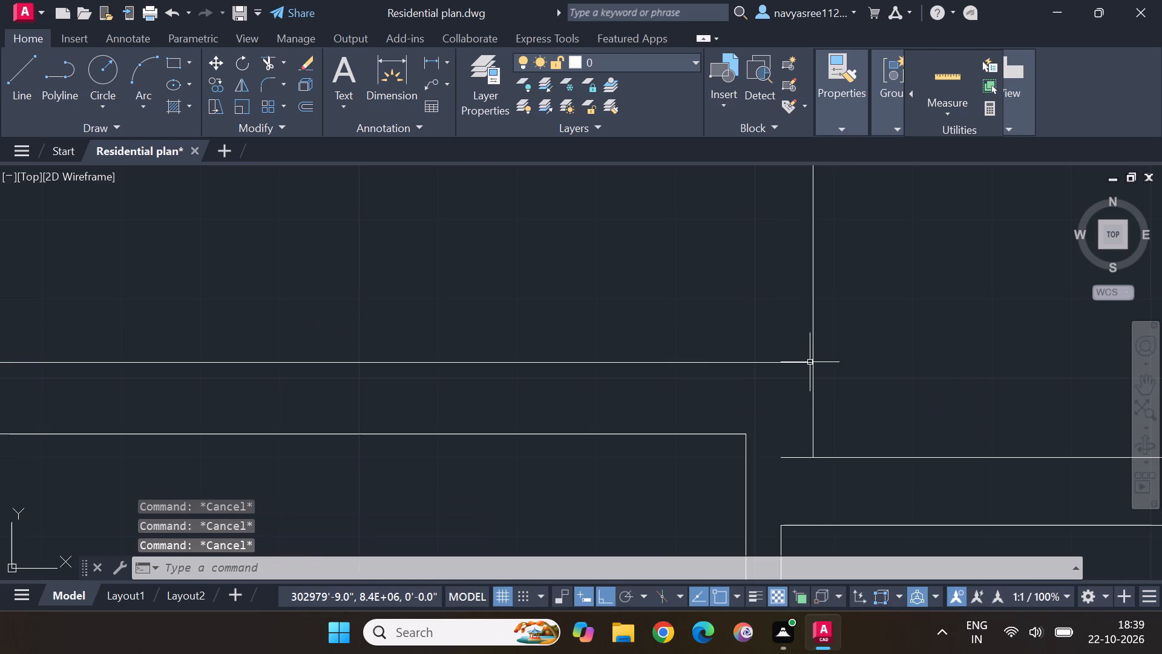
Trim the stub of the bottom-right room's inner bottom wall line that extends left of its left wall line.
scroll(927, 348, down, 2)
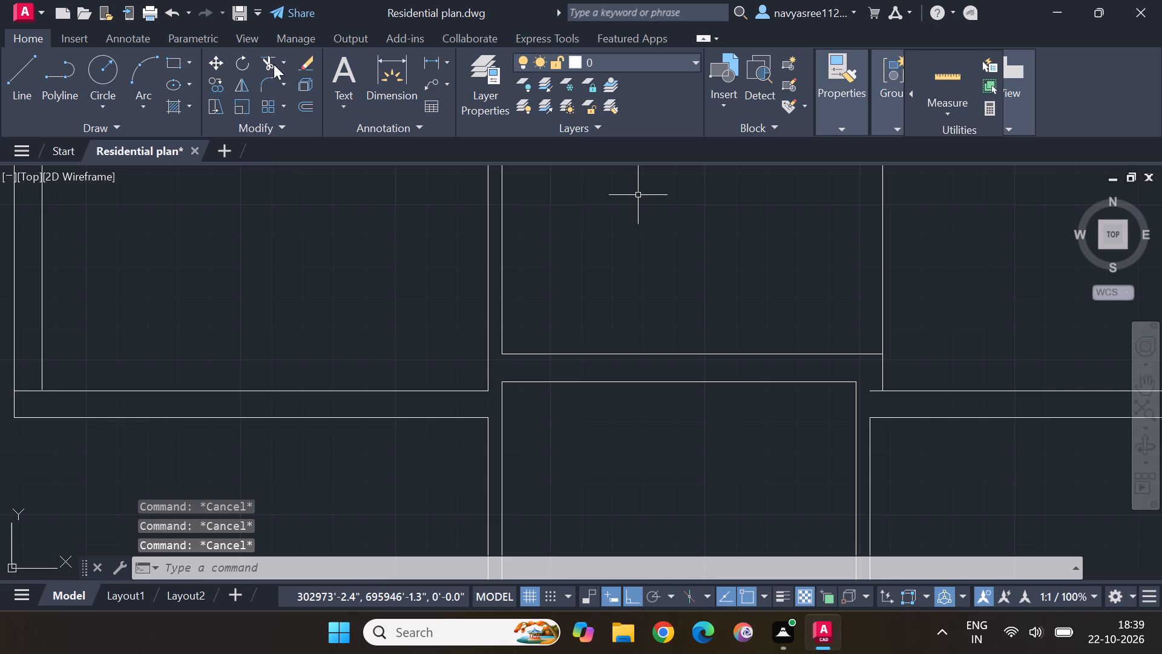
click(271, 65)
scroll(996, 360, up, 3)
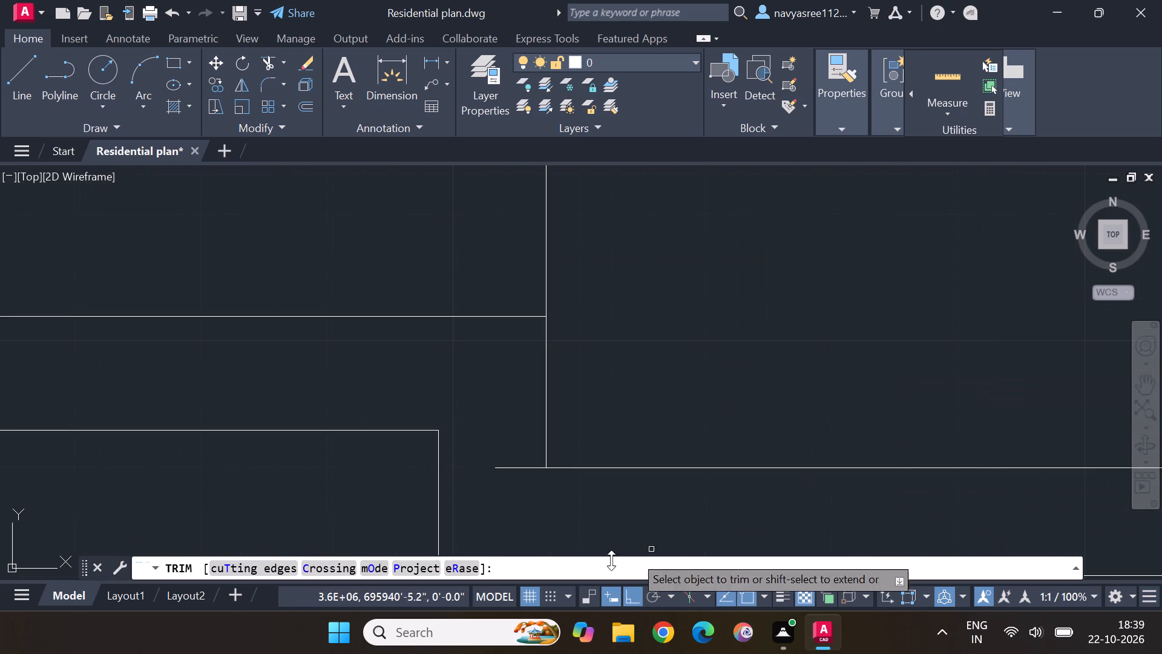
drag(505, 449, 514, 489)
Trim the overhang of the bottom-right room's upper horizontal line beyond the plan's right wall line.
scroll(514, 483, down, 4)
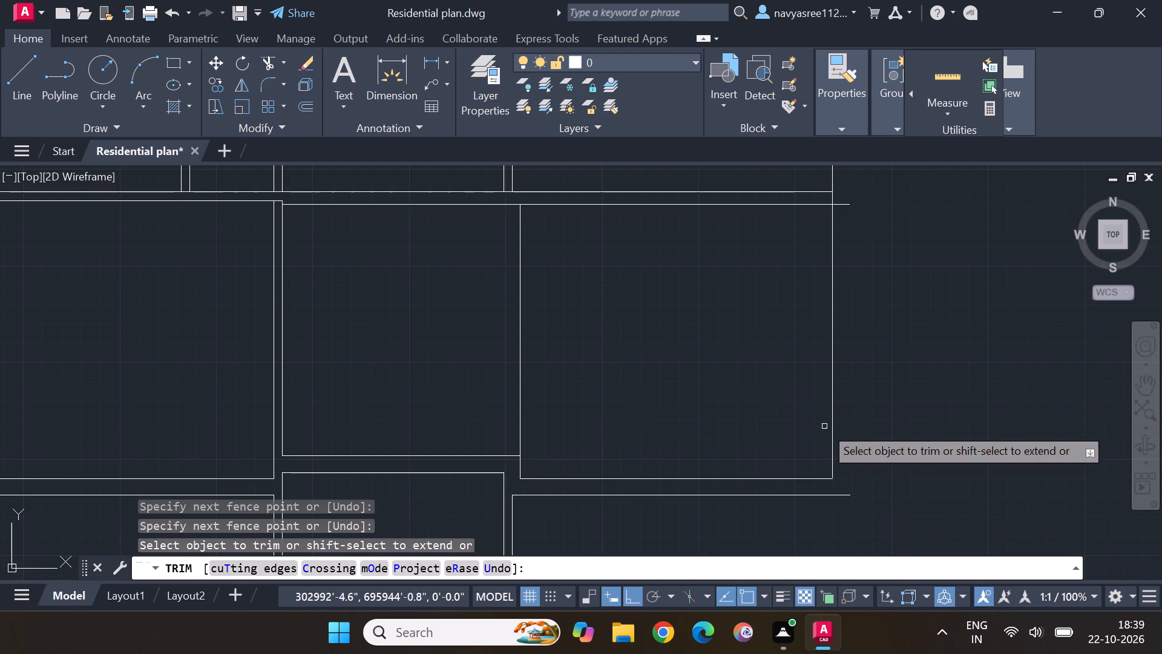
scroll(830, 474, up, 4)
scroll(830, 474, down, 3)
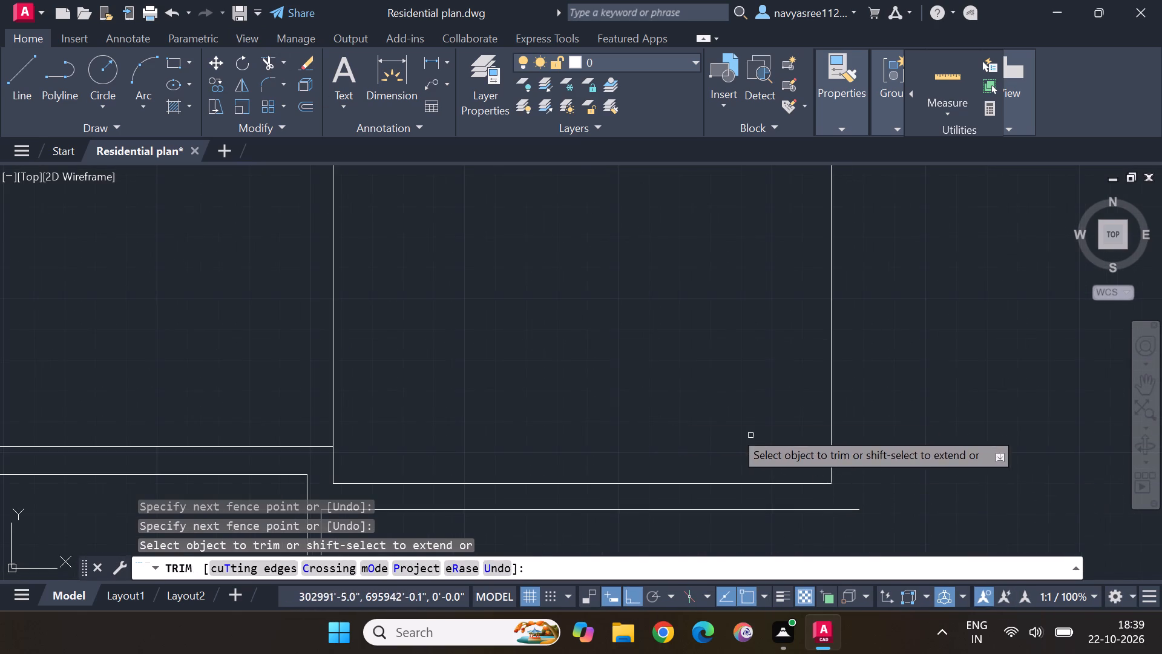
scroll(569, 342, down, 2)
middle_drag(578, 311, 629, 341)
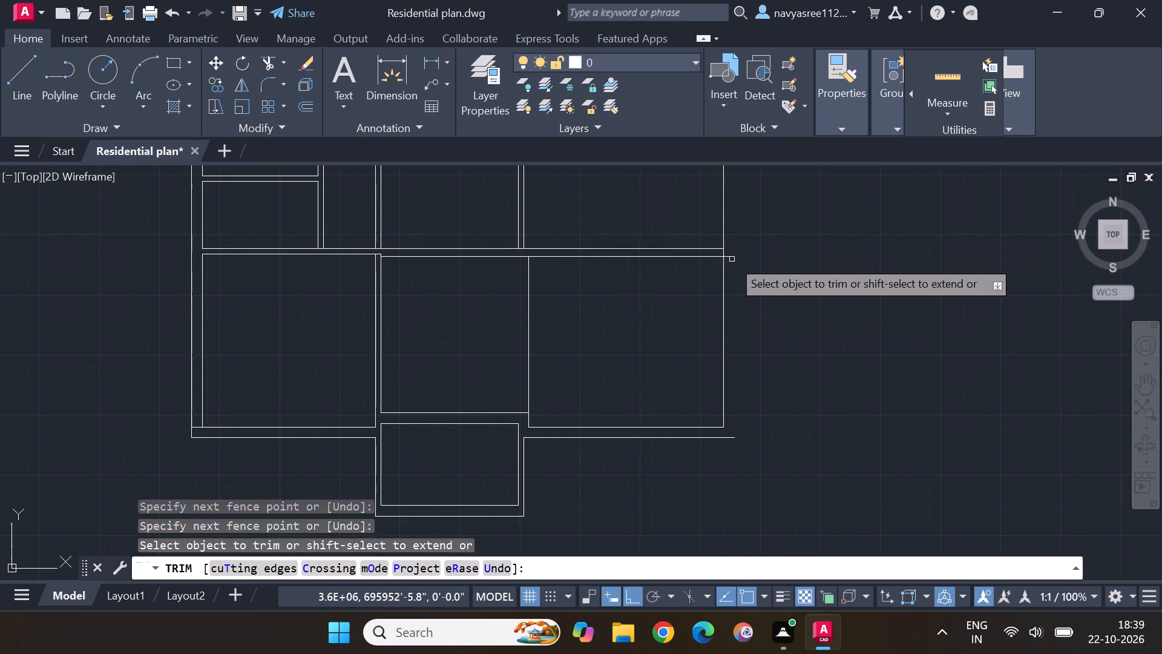
click(732, 255)
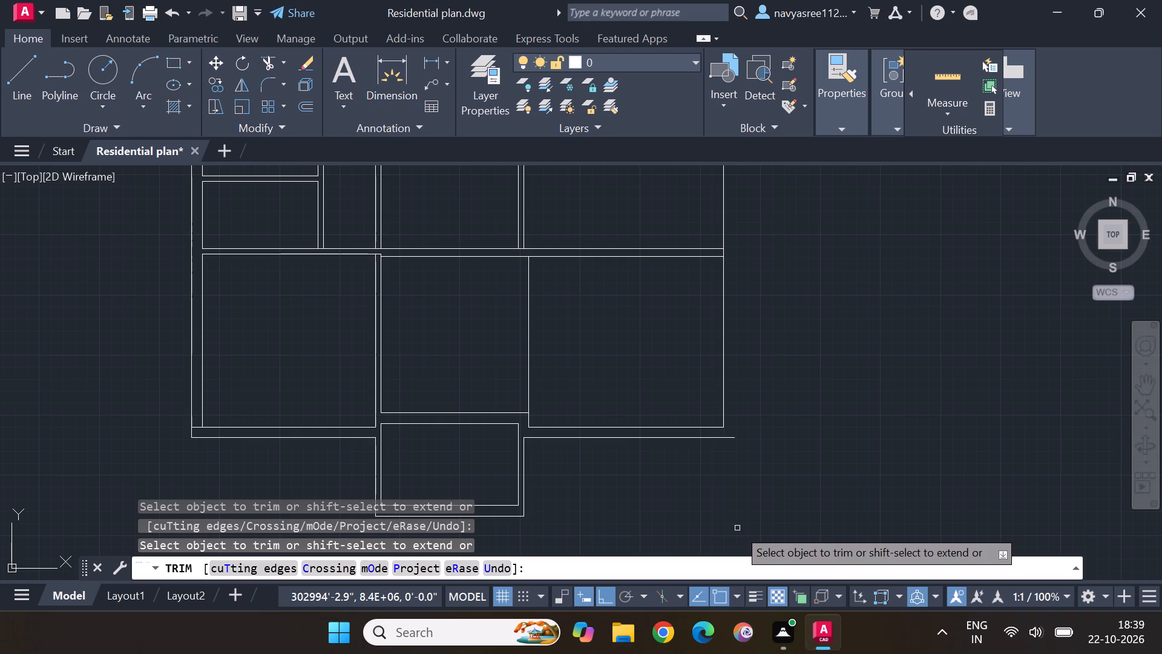
key(Escape)
key(Escape)
key(Escape)
key(Escape)
key(Escape)
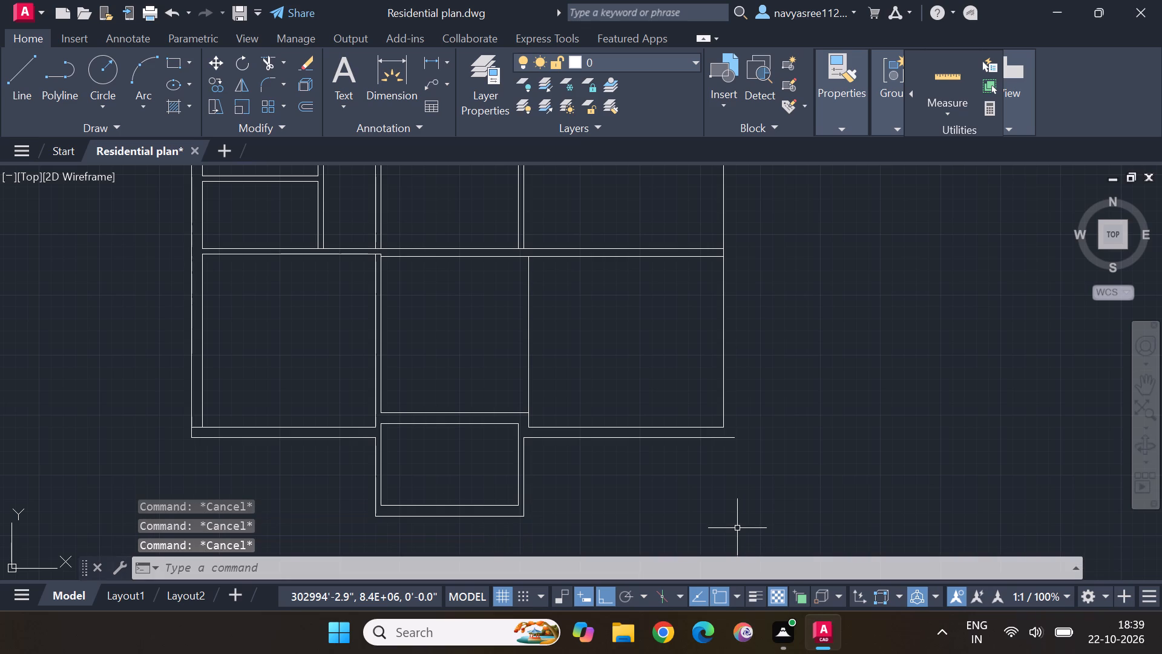
Offset the plan's right wall line 5' inward into the bottom-right room.
click(303, 105)
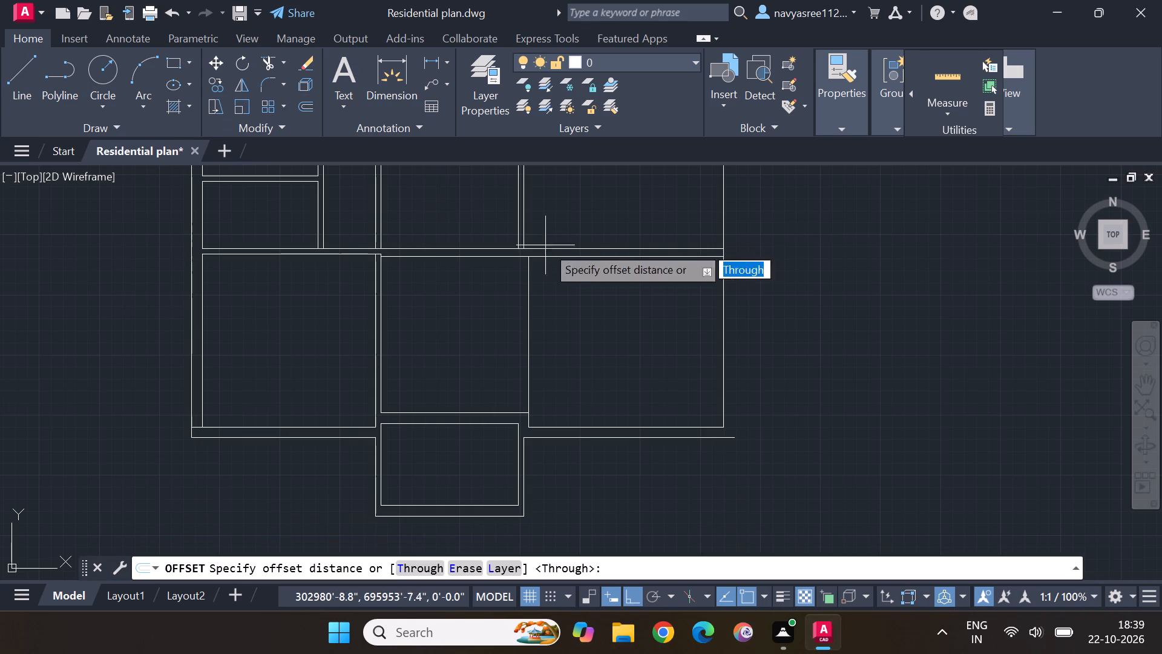
key(Return)
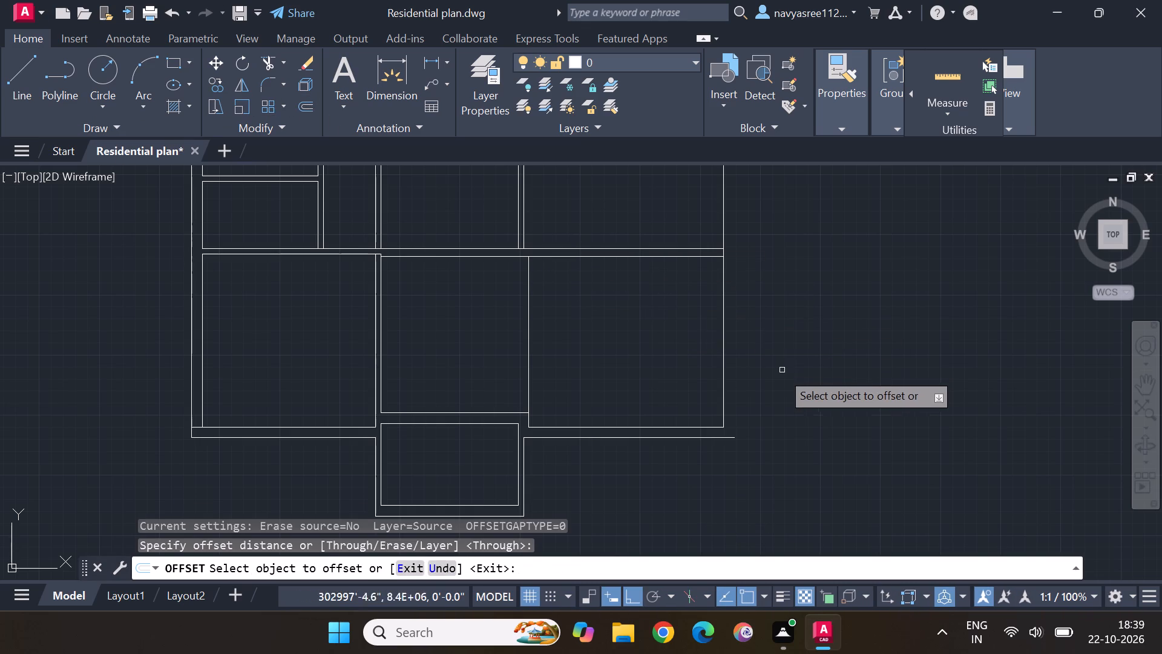
click(723, 383)
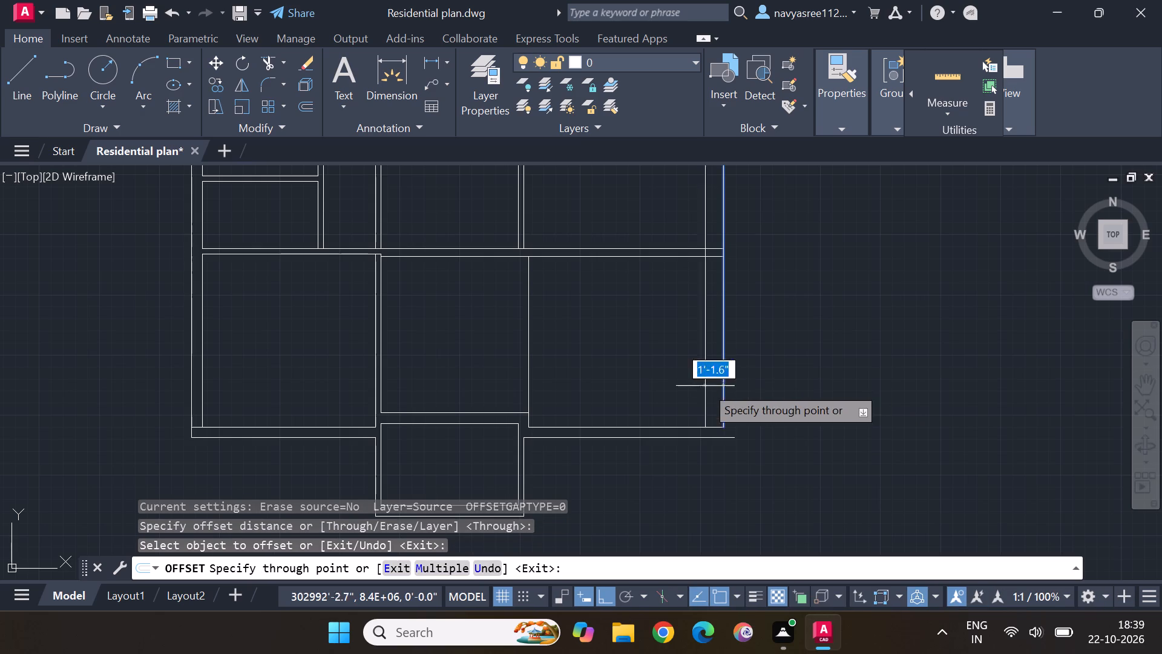
key(5)
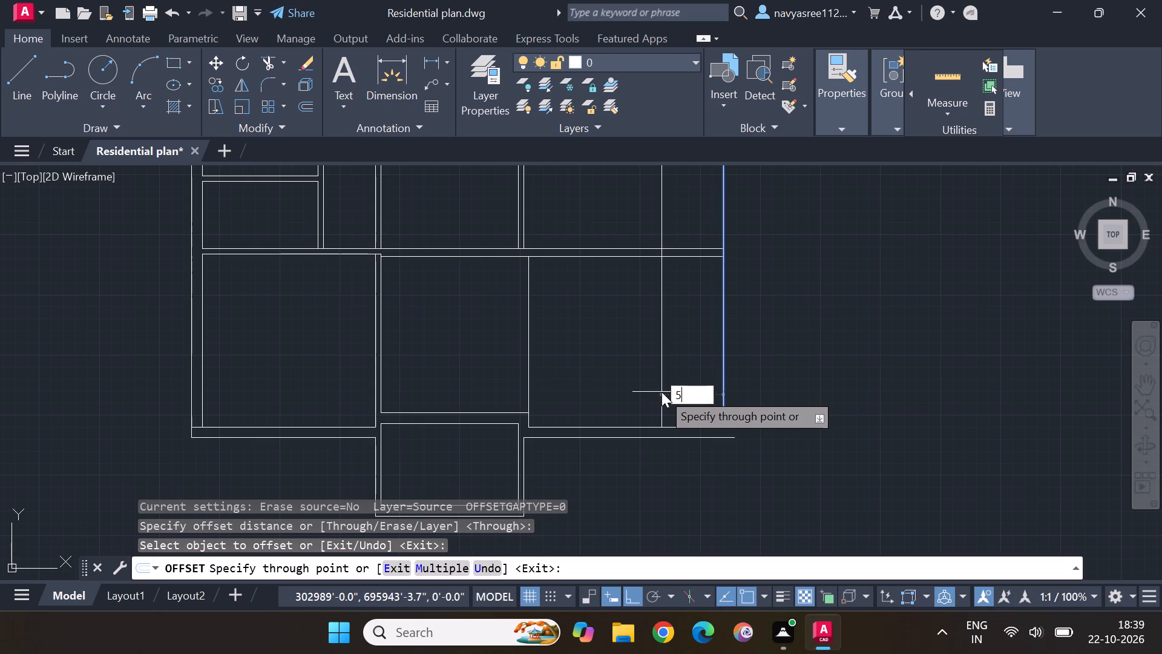
key(apostrophe)
key(Return)
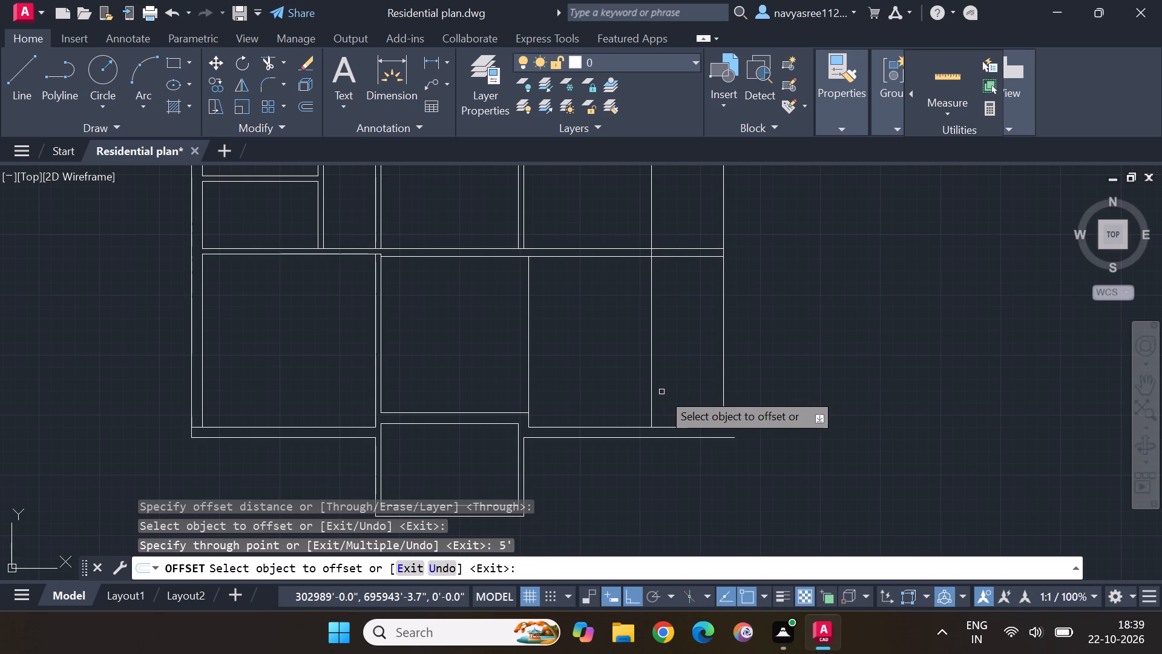
Offset the bottom-right room's inner bottom wall line 12' upward.
click(686, 427)
text(12')
key(Return)
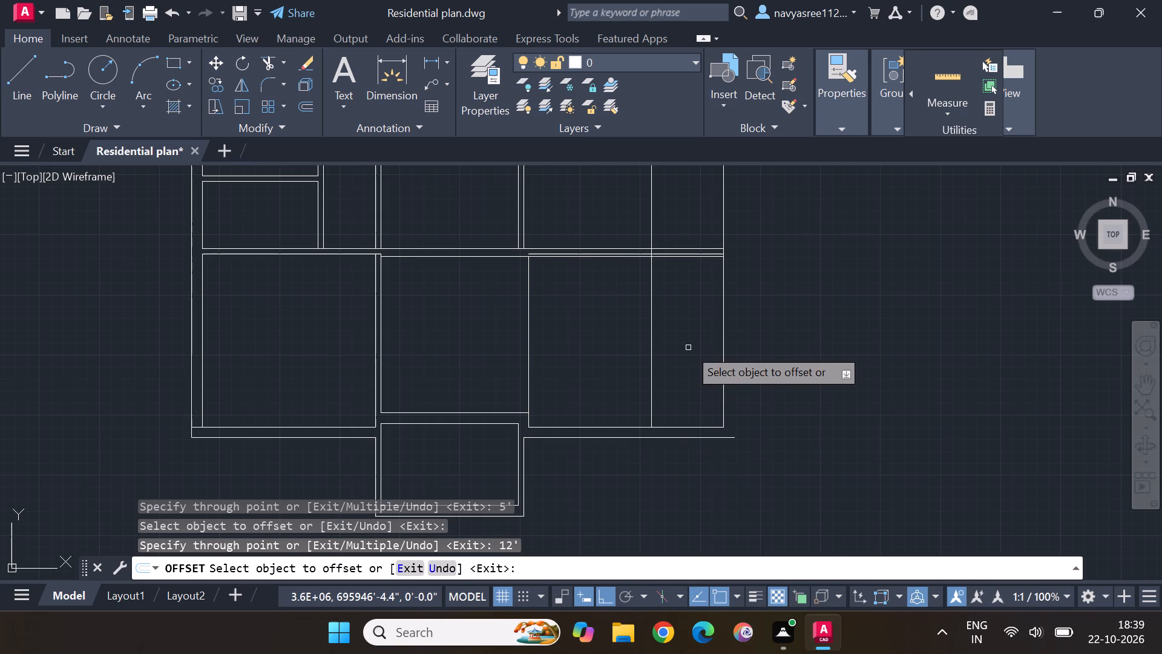
Trim the bottom-right room's old top line, just below the 12' offset line, on both sides of the 5' offset line.
scroll(689, 239, up, 3)
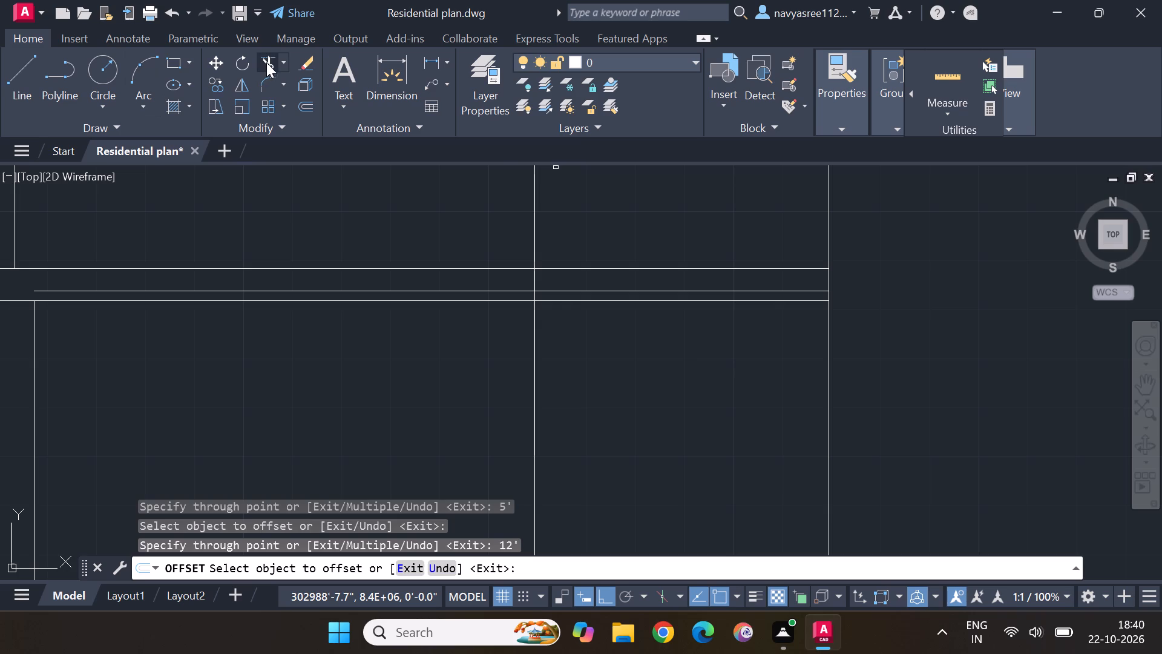
click(266, 62)
click(388, 303)
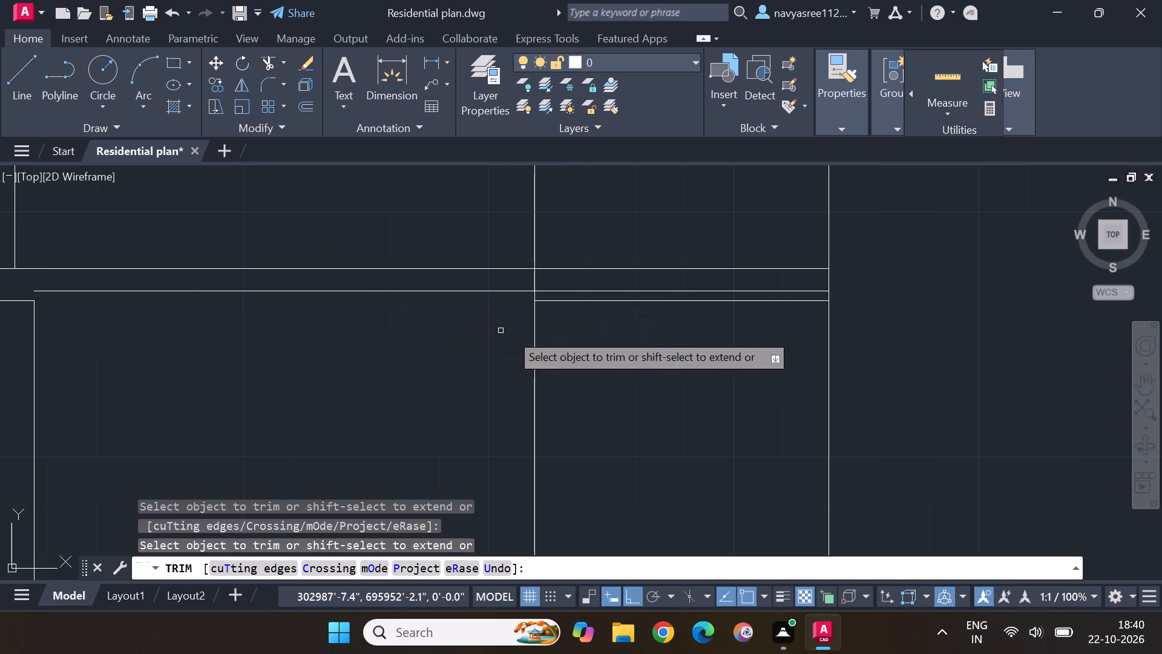
click(606, 303)
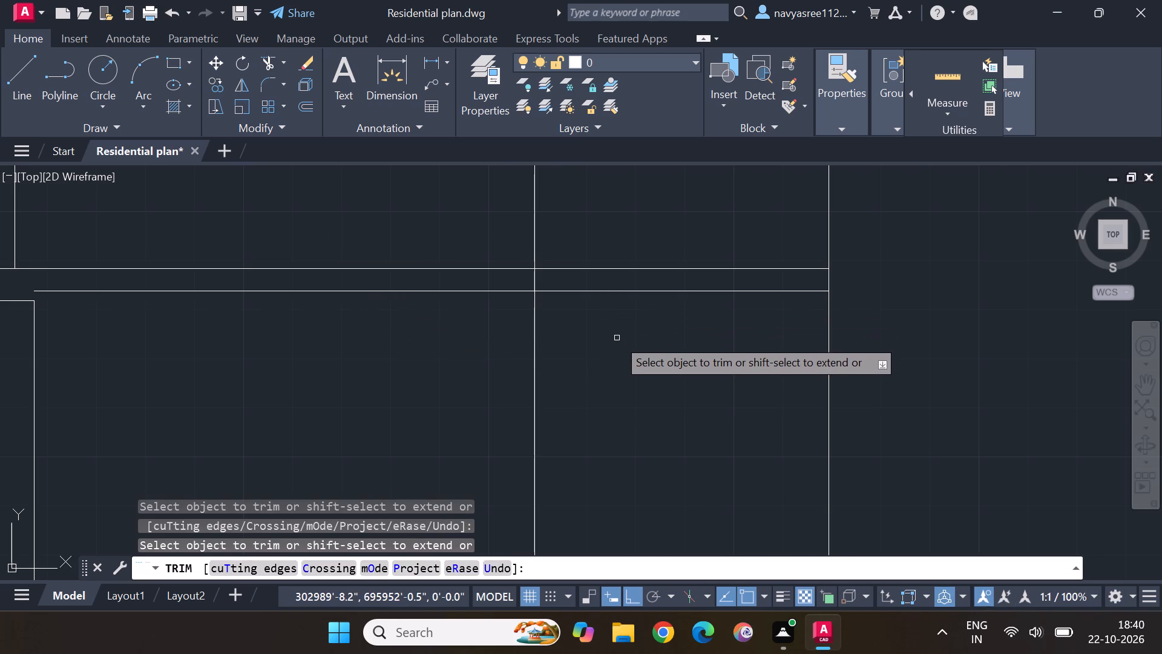
scroll(617, 338, down, 2)
middle_drag(646, 440, 743, 279)
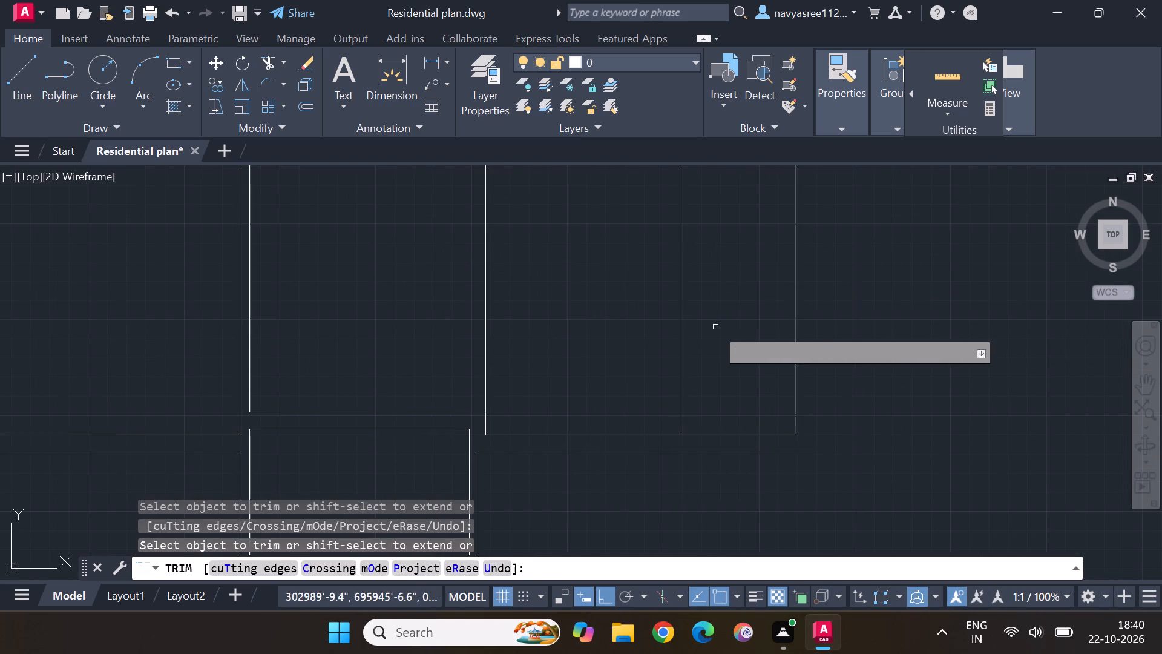
scroll(696, 289, down, 1)
scroll(701, 279, up, 1)
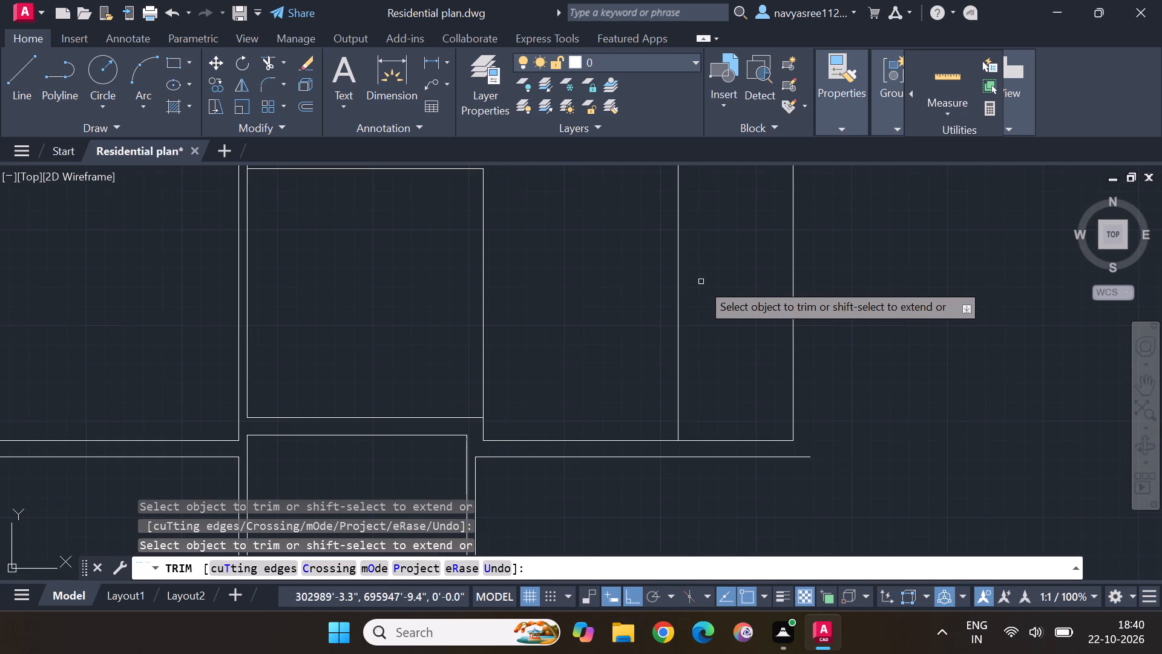
key(Escape)
key(Escape)
key(Escape)
key(Escape)
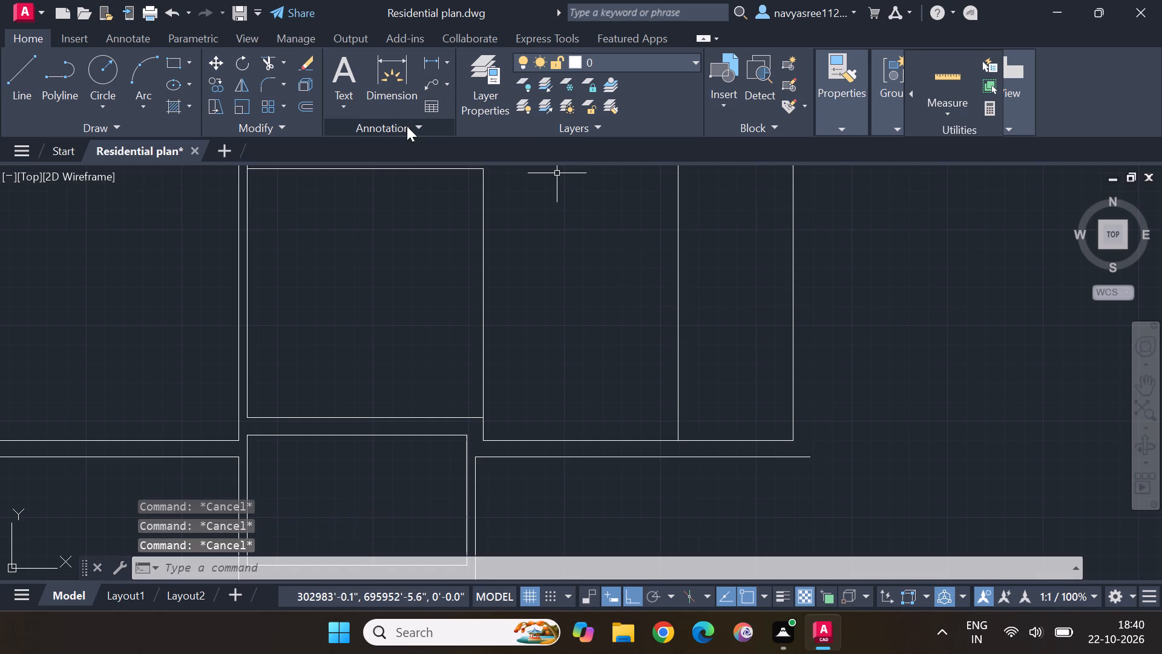
Offset the vertical line inside the bottom-right room 4.5" to the left to form a partition wall.
drag(309, 106, 315, 106)
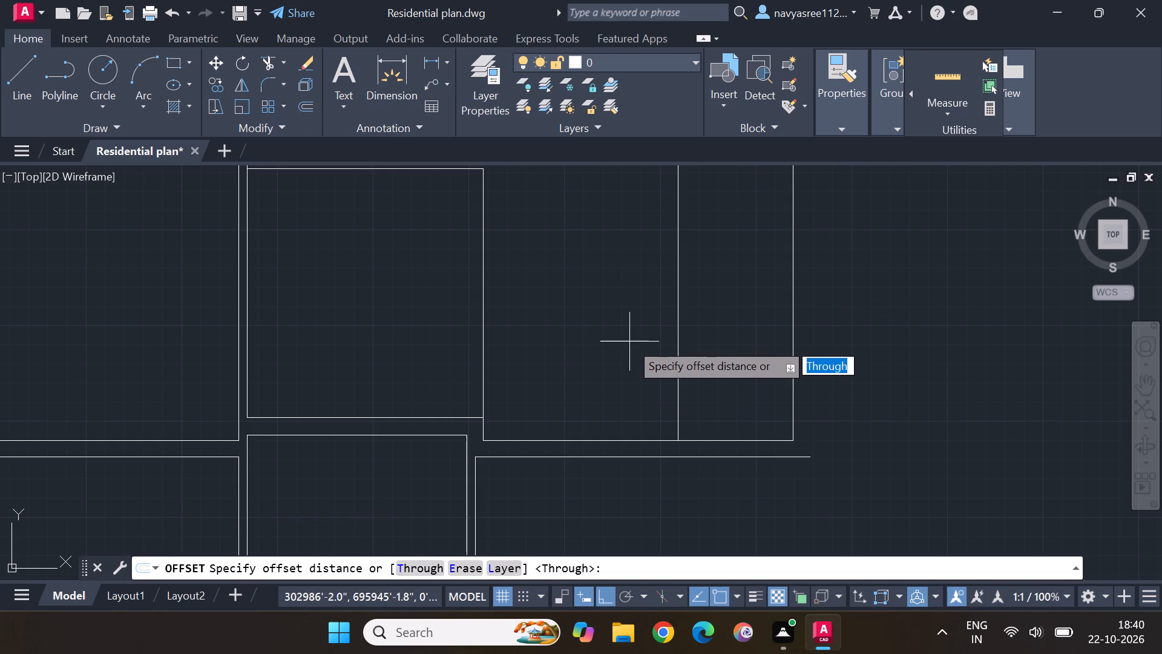
key(Return)
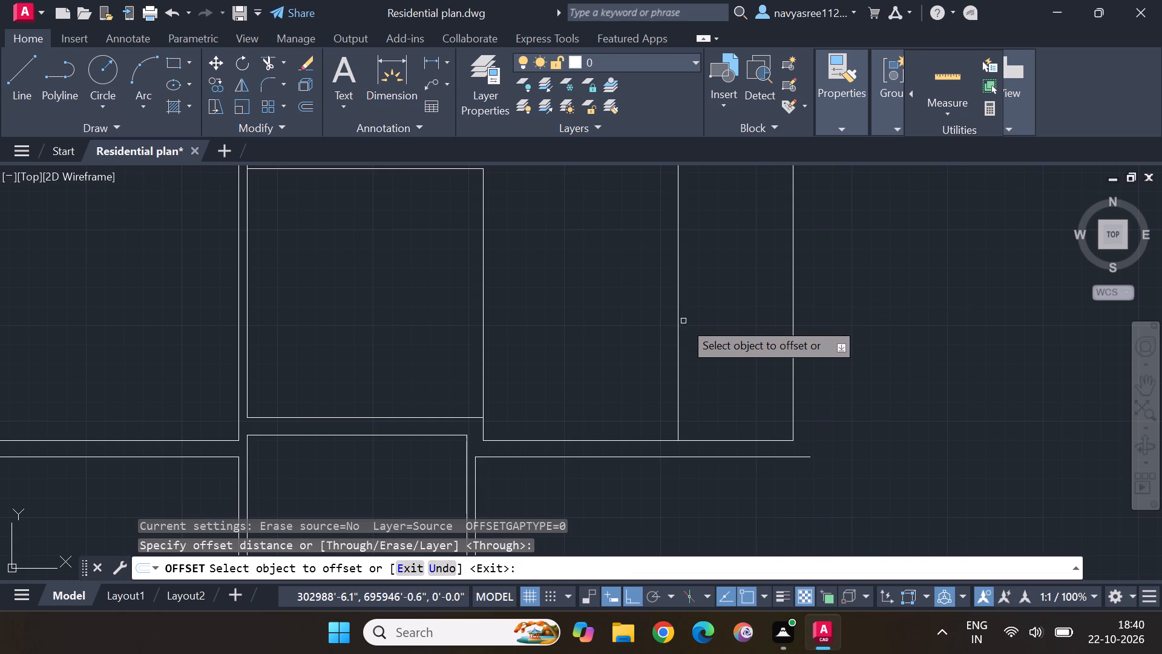
click(679, 325)
text(4.5)
key(shift+quotedbl)
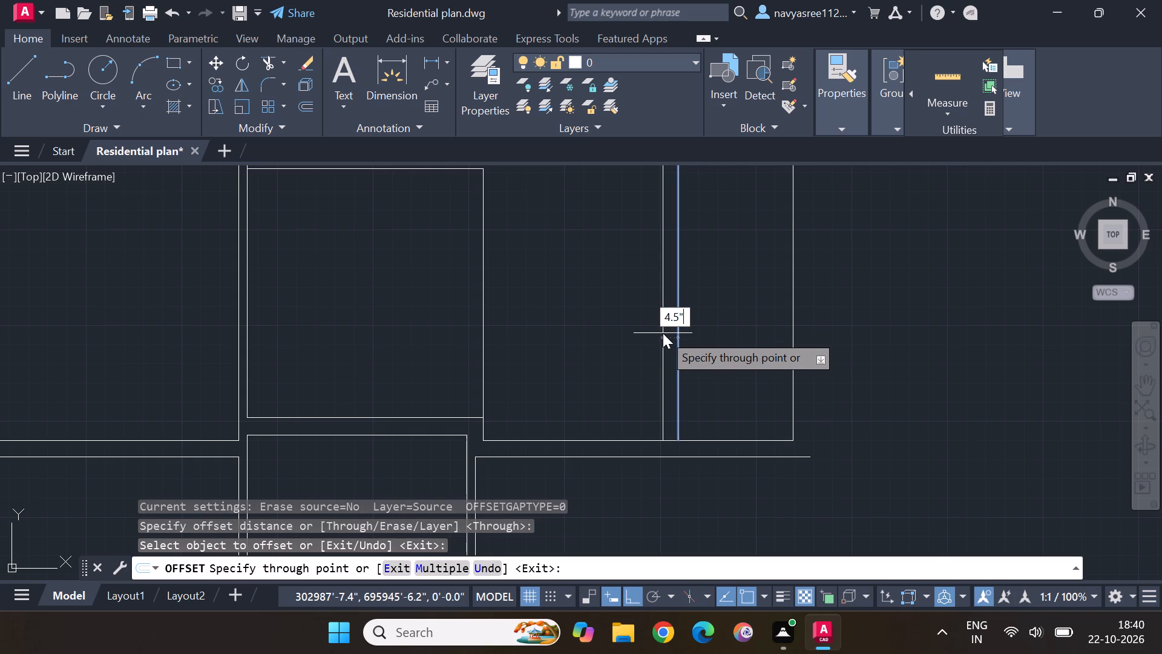
key(Return)
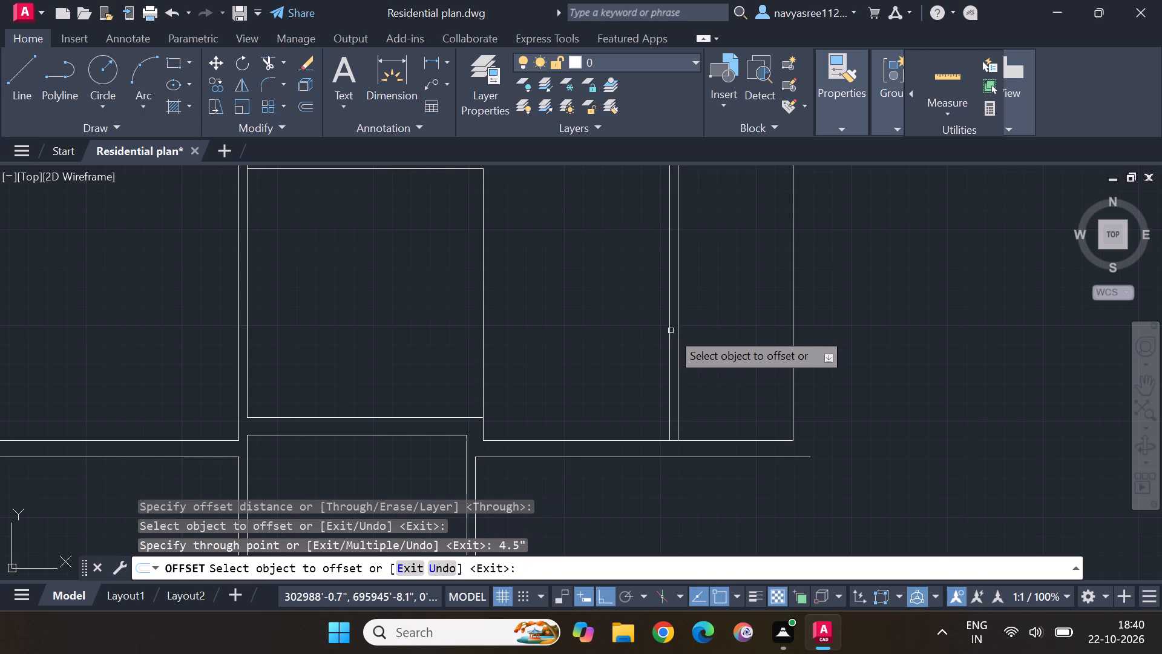
Offset the partition wall's left line 8' to the left, toward the room above the entrance projection.
click(669, 332)
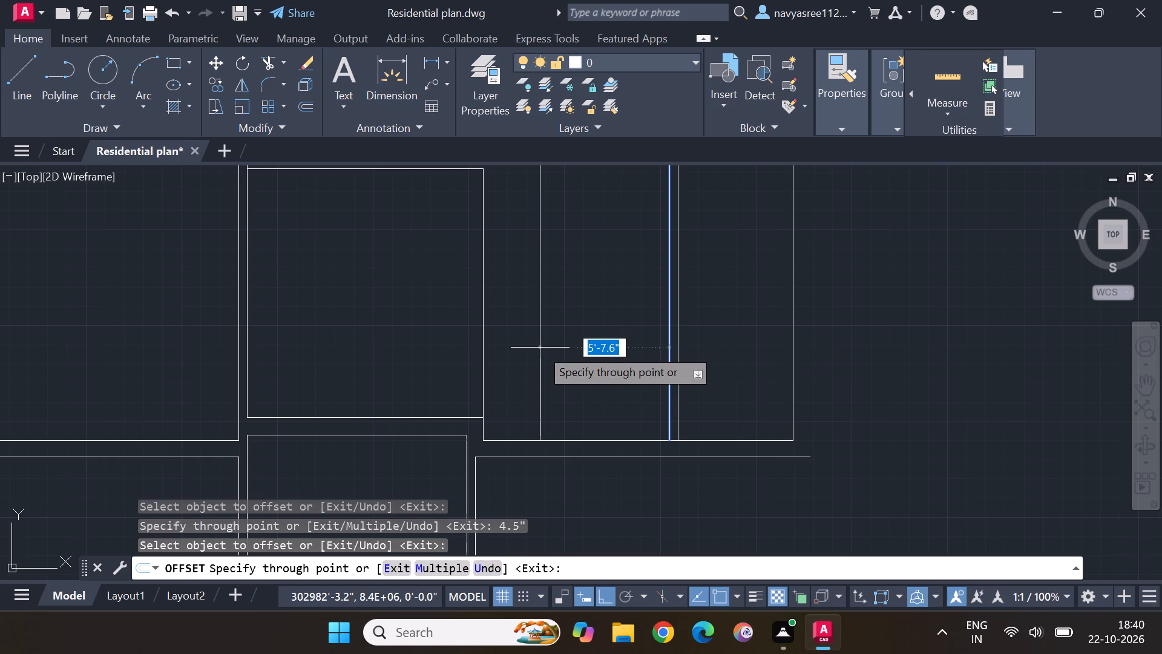
text(8')
key(Return)
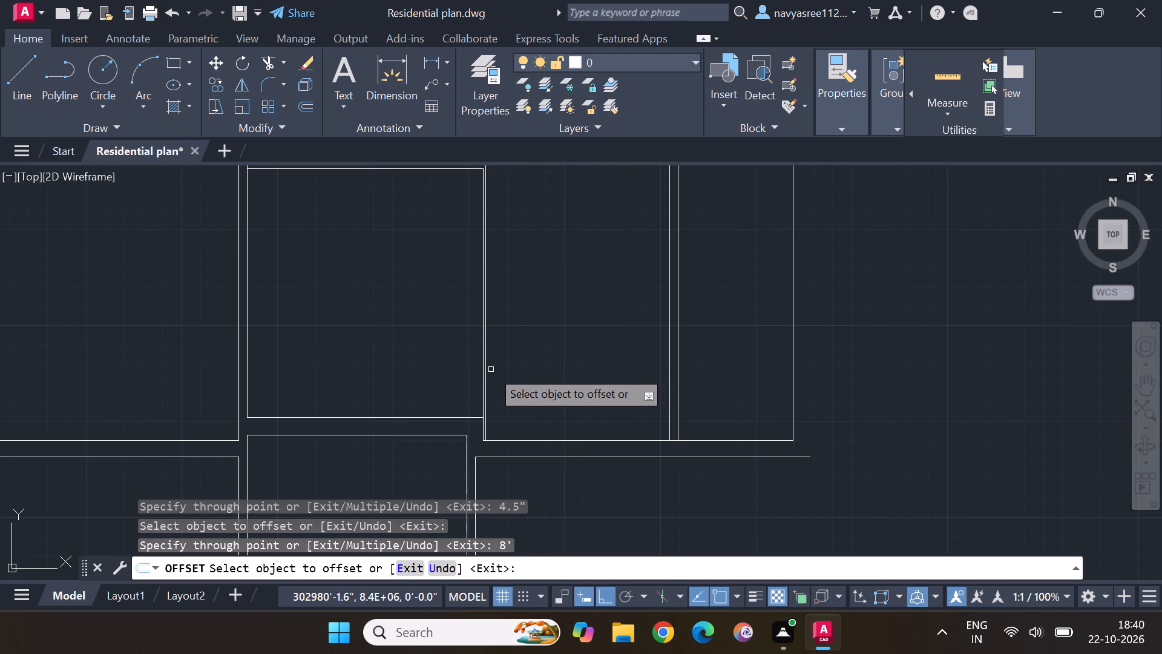
Offset the bottom-right room's inner bottom wall line 12' upward again.
scroll(491, 369, up, 3)
scroll(491, 369, down, 2)
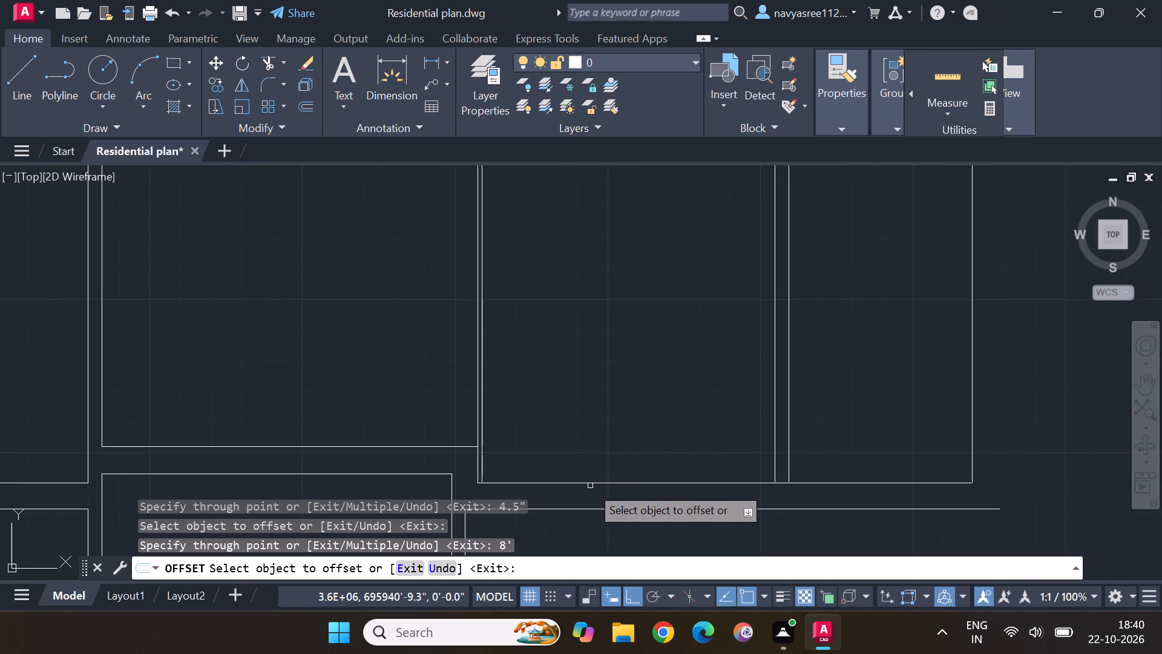
click(596, 483)
scroll(617, 362, down, 2)
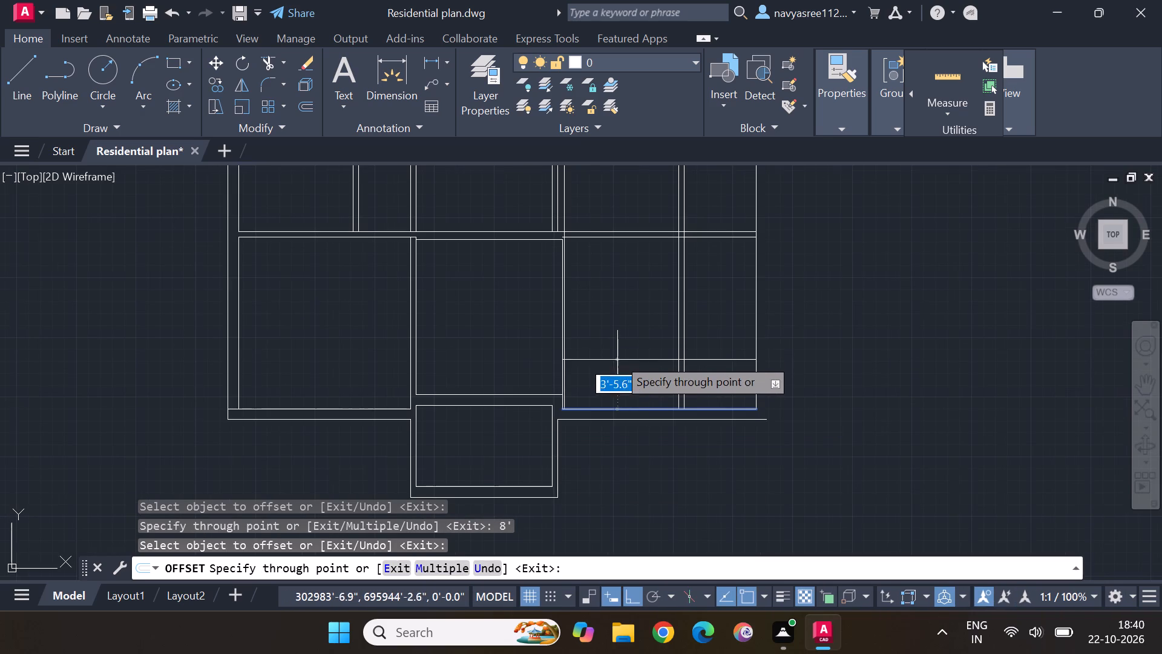
text(12')
key(Return)
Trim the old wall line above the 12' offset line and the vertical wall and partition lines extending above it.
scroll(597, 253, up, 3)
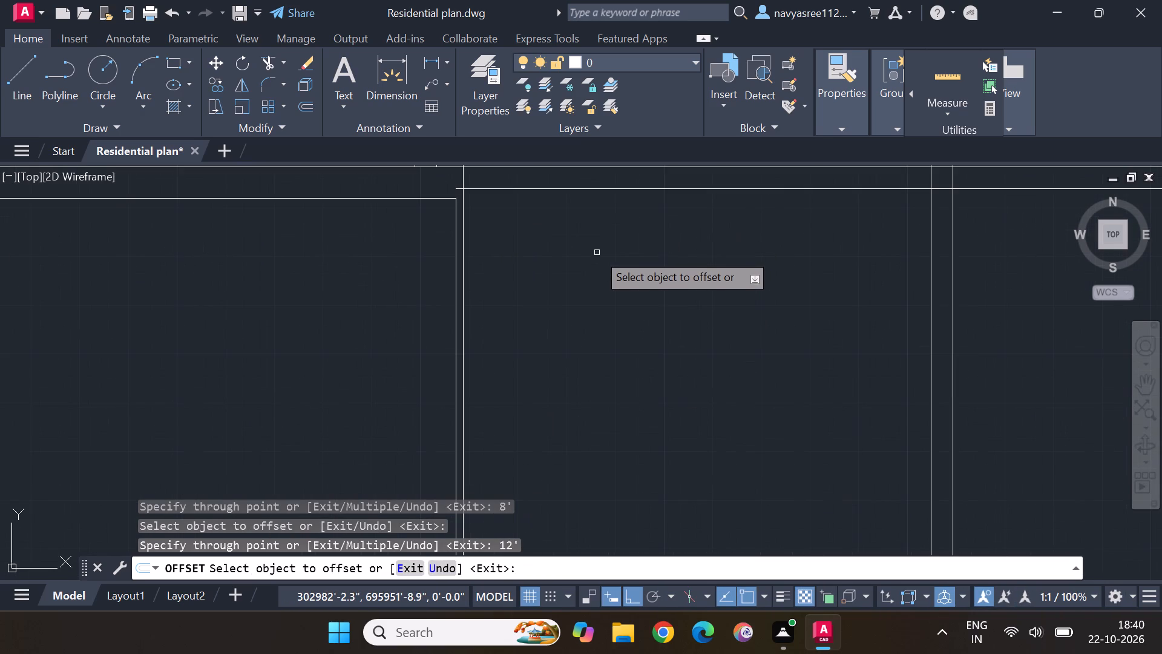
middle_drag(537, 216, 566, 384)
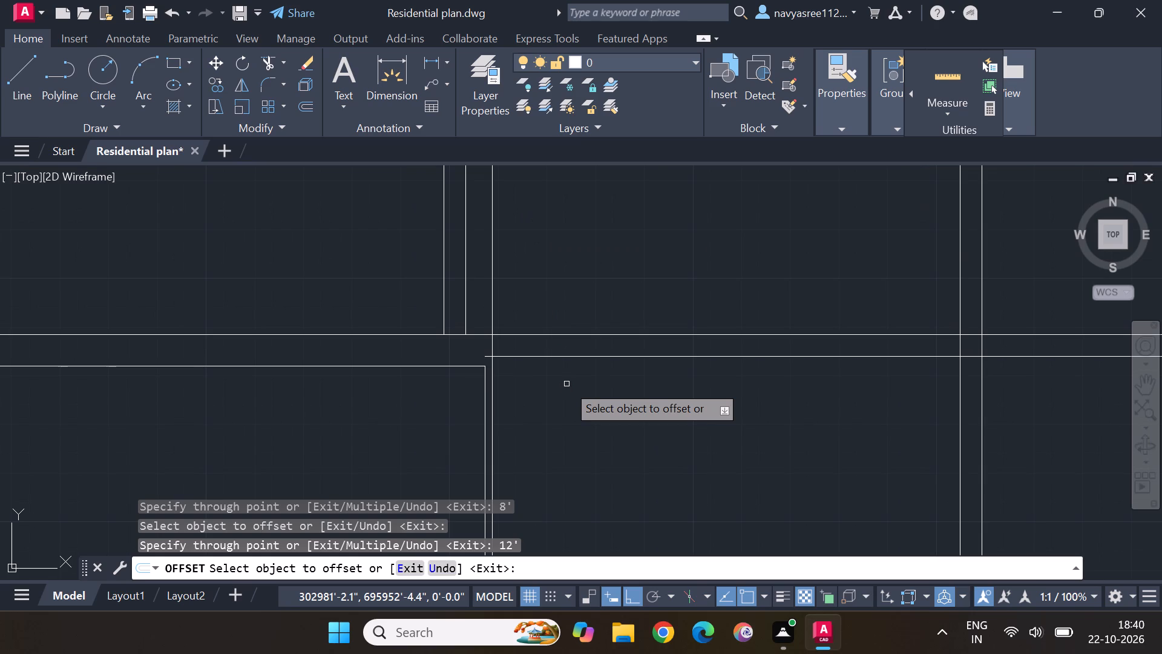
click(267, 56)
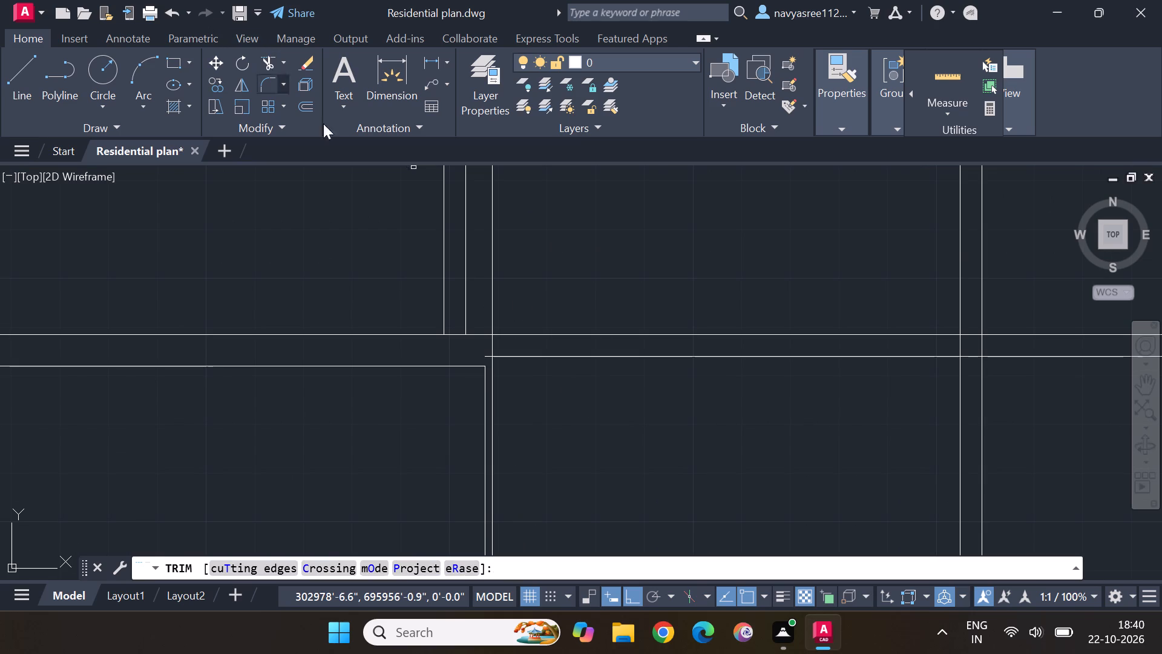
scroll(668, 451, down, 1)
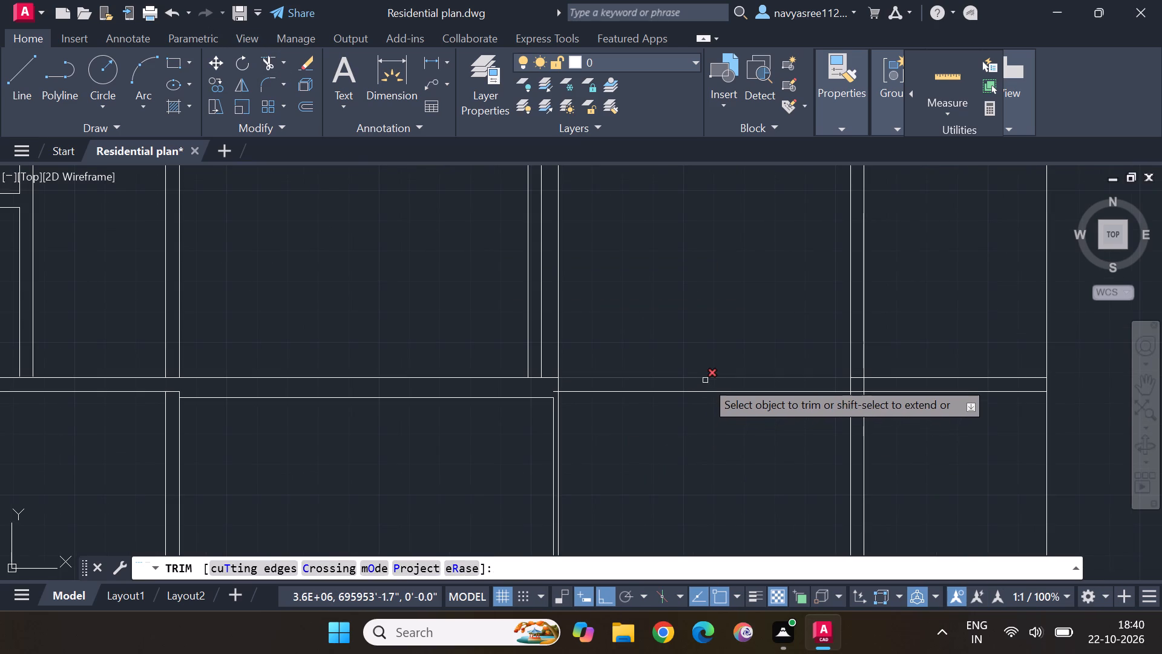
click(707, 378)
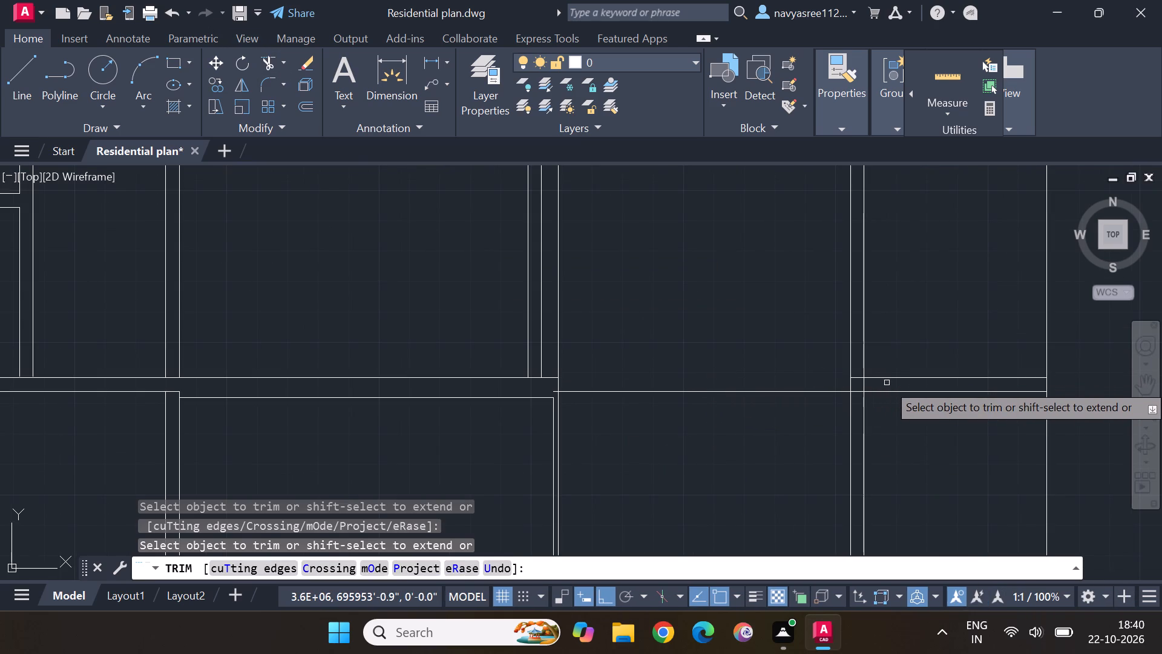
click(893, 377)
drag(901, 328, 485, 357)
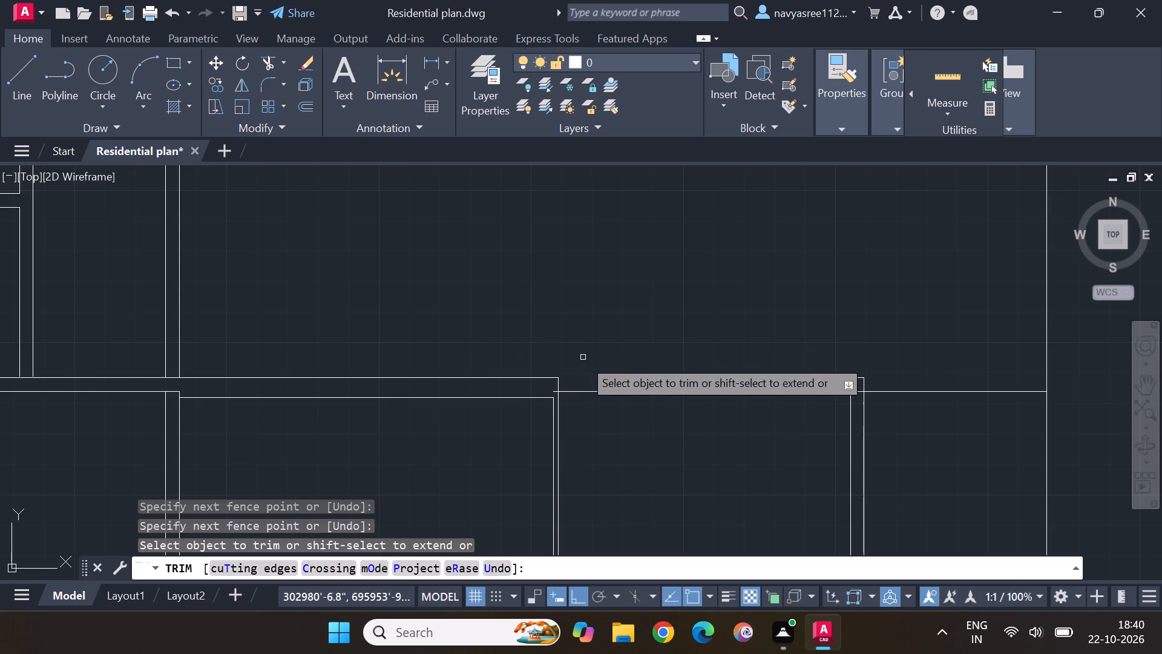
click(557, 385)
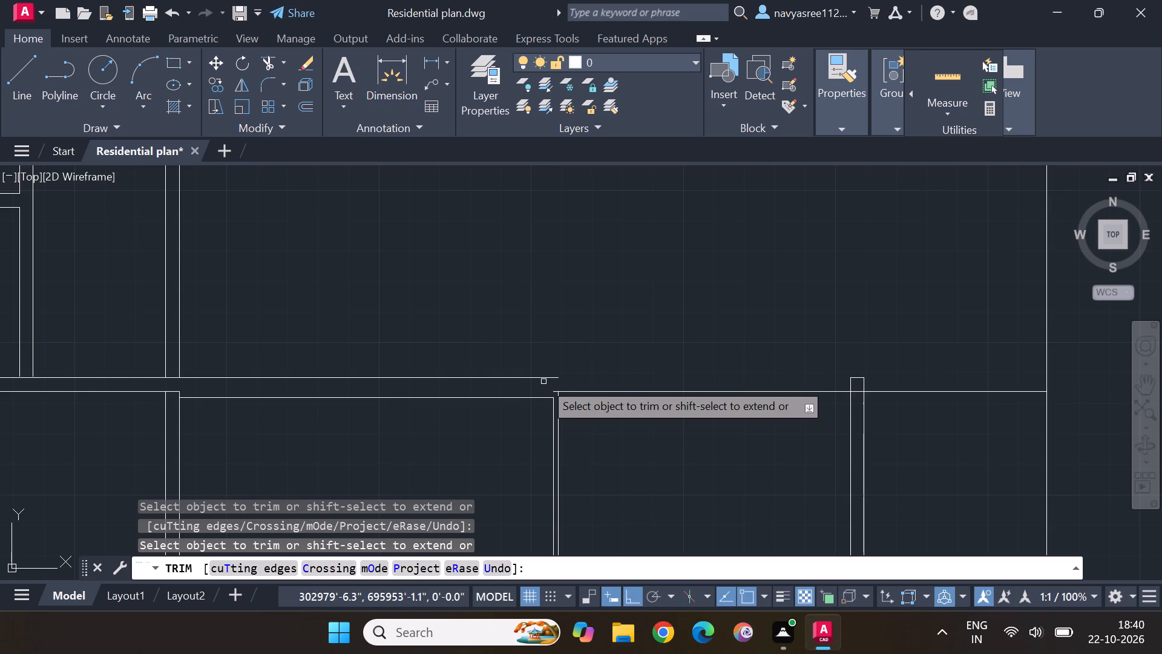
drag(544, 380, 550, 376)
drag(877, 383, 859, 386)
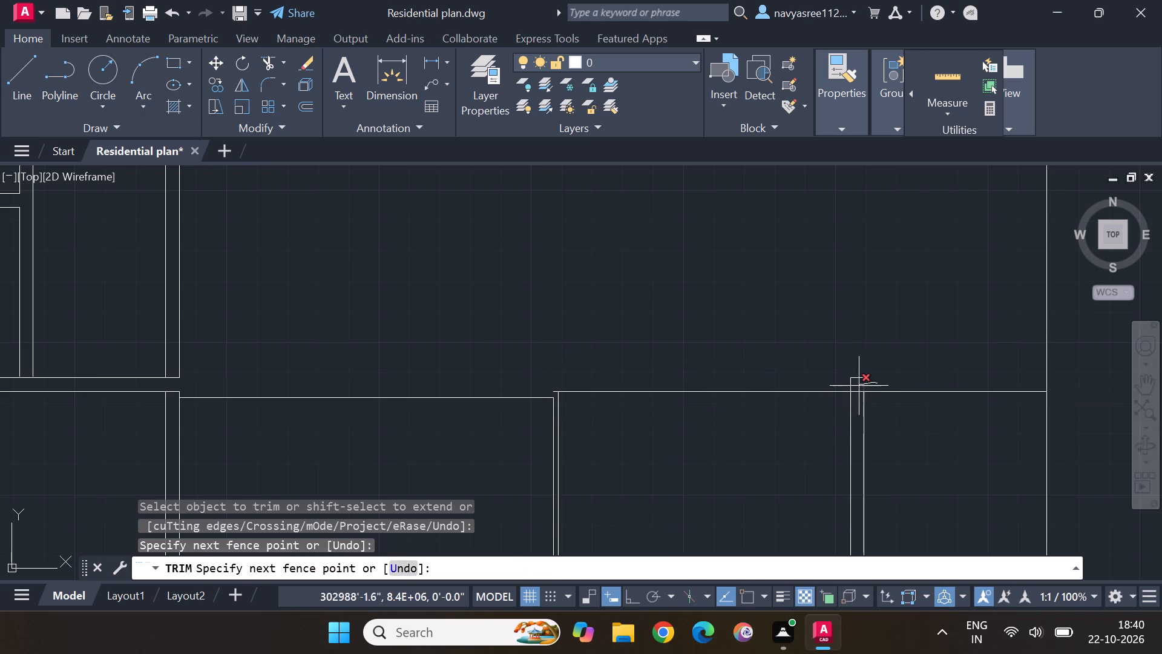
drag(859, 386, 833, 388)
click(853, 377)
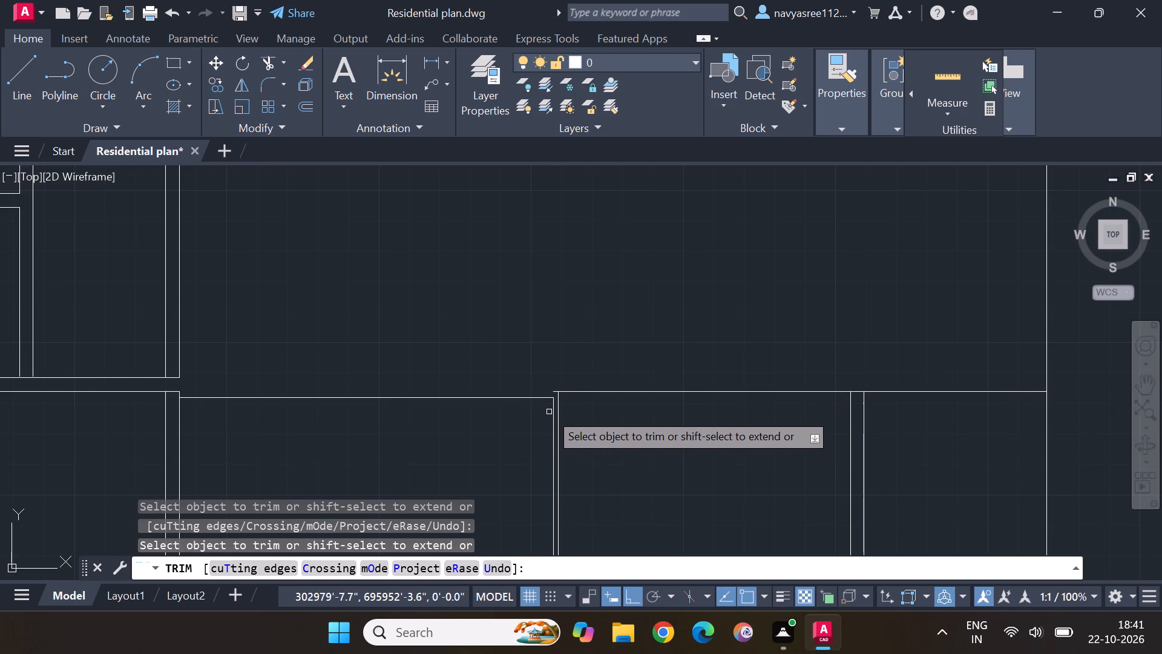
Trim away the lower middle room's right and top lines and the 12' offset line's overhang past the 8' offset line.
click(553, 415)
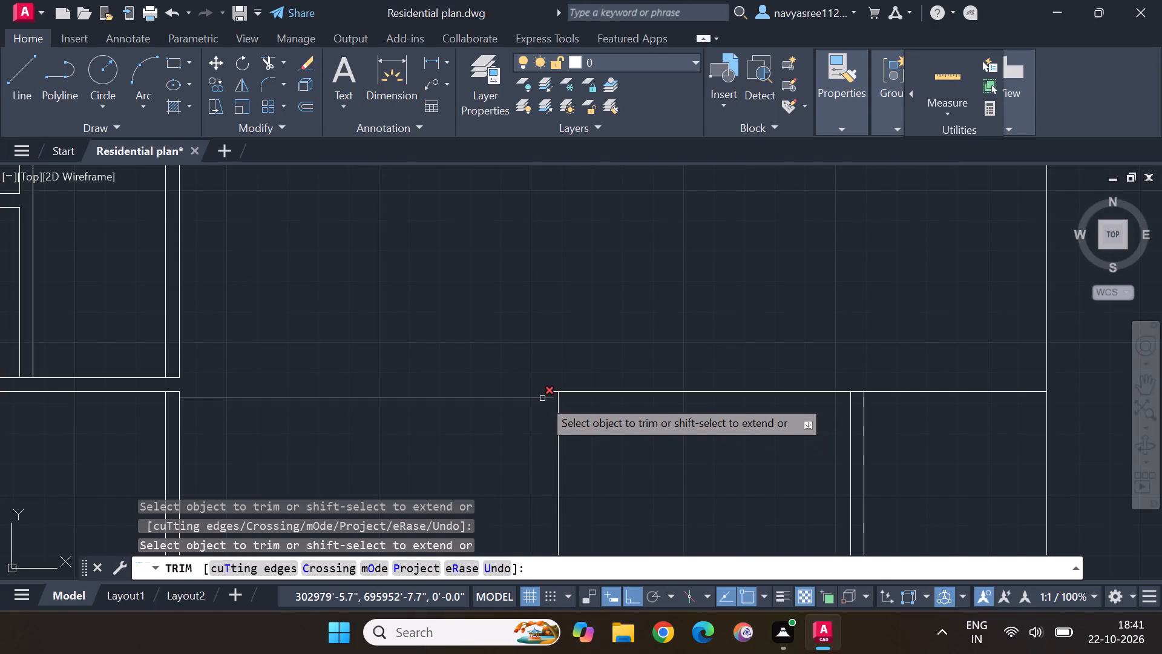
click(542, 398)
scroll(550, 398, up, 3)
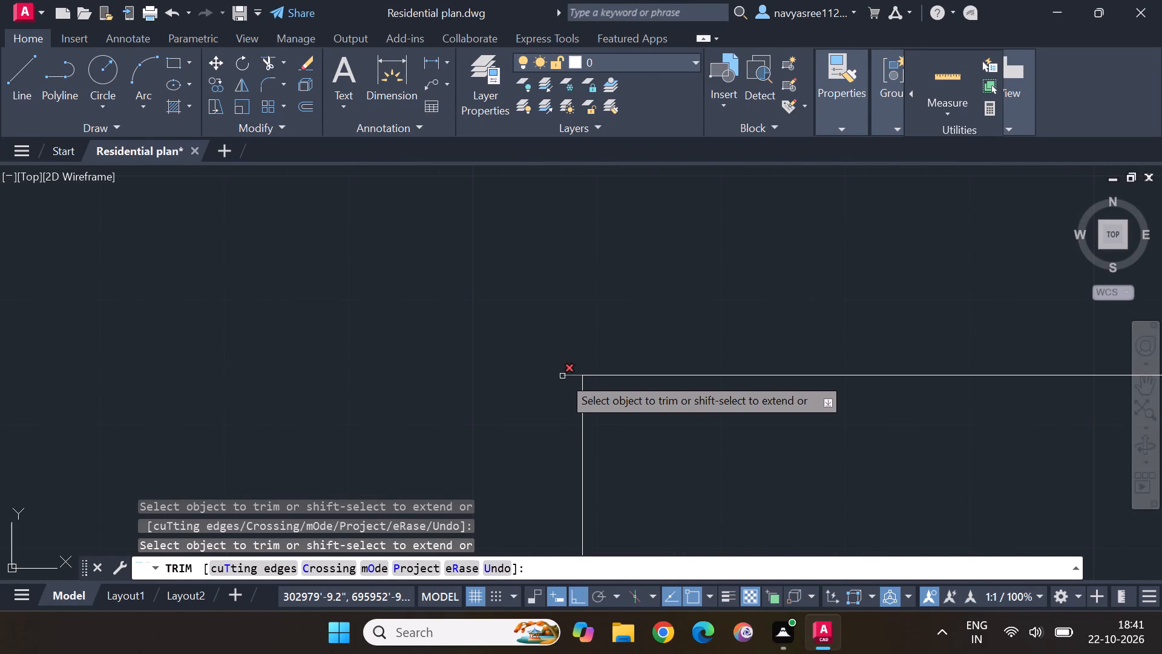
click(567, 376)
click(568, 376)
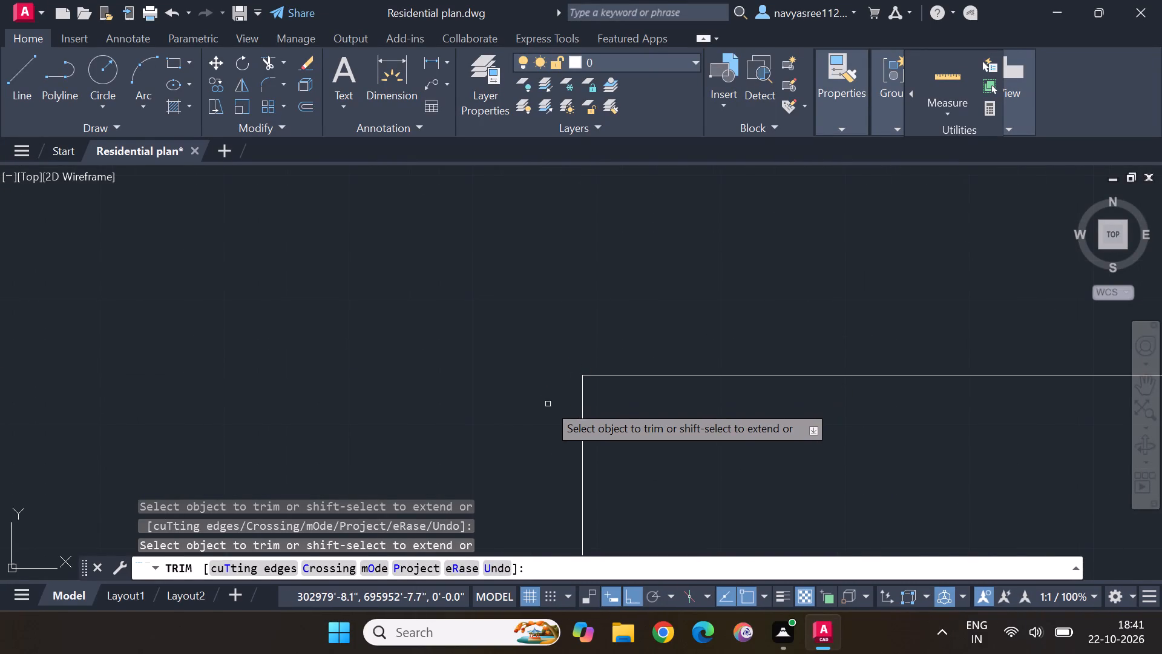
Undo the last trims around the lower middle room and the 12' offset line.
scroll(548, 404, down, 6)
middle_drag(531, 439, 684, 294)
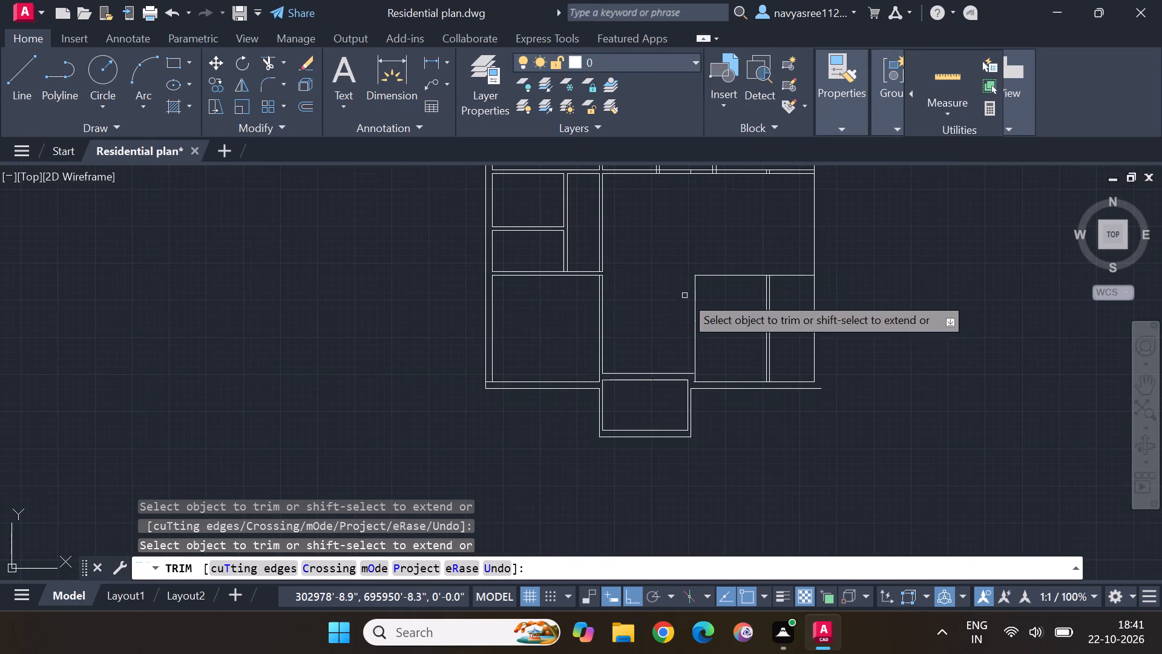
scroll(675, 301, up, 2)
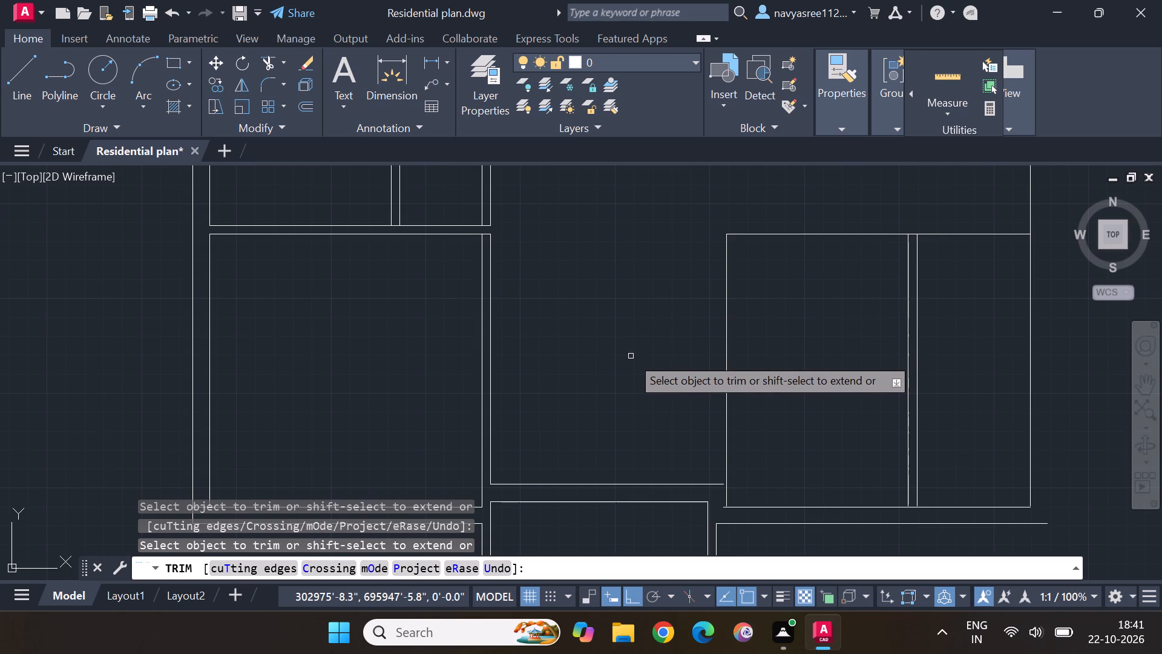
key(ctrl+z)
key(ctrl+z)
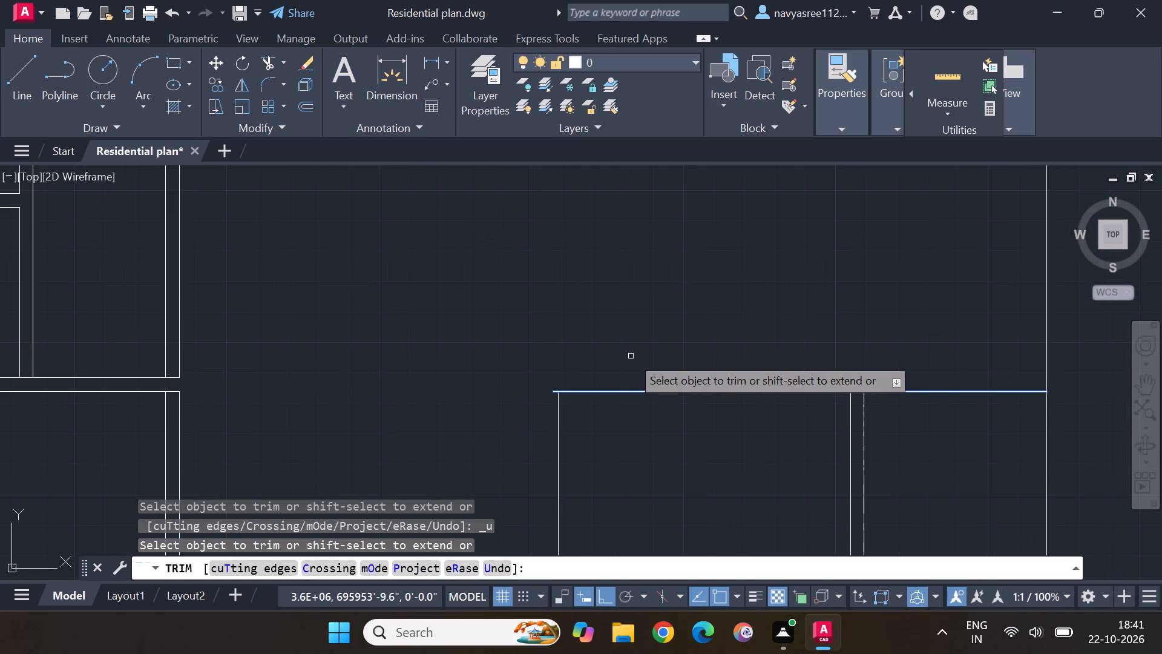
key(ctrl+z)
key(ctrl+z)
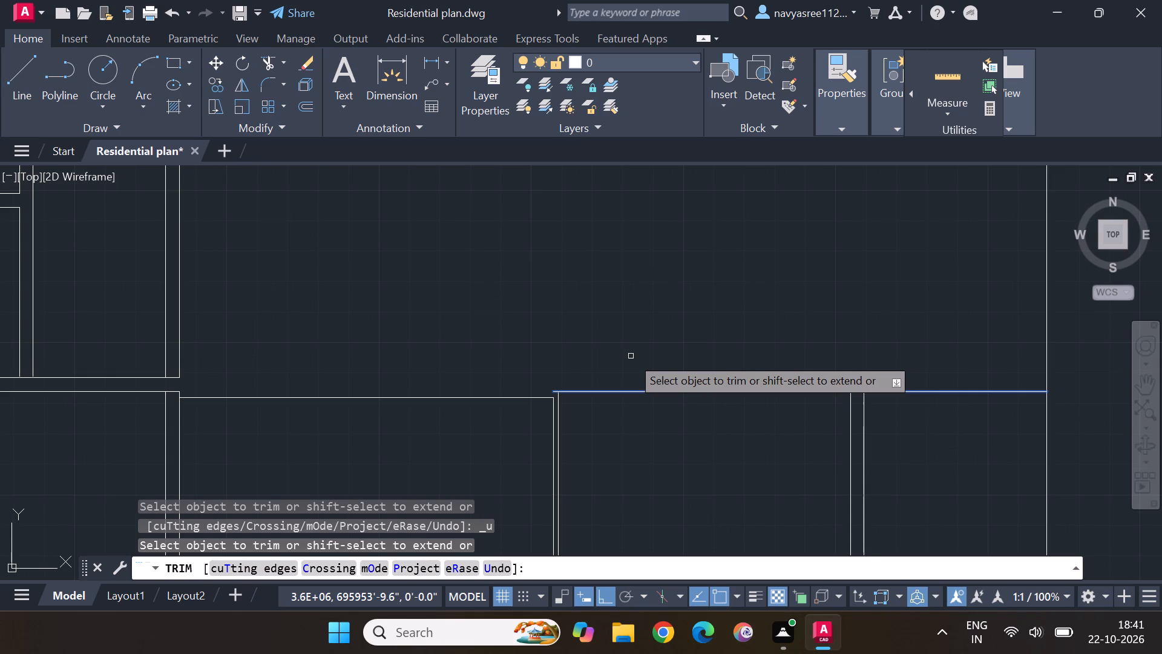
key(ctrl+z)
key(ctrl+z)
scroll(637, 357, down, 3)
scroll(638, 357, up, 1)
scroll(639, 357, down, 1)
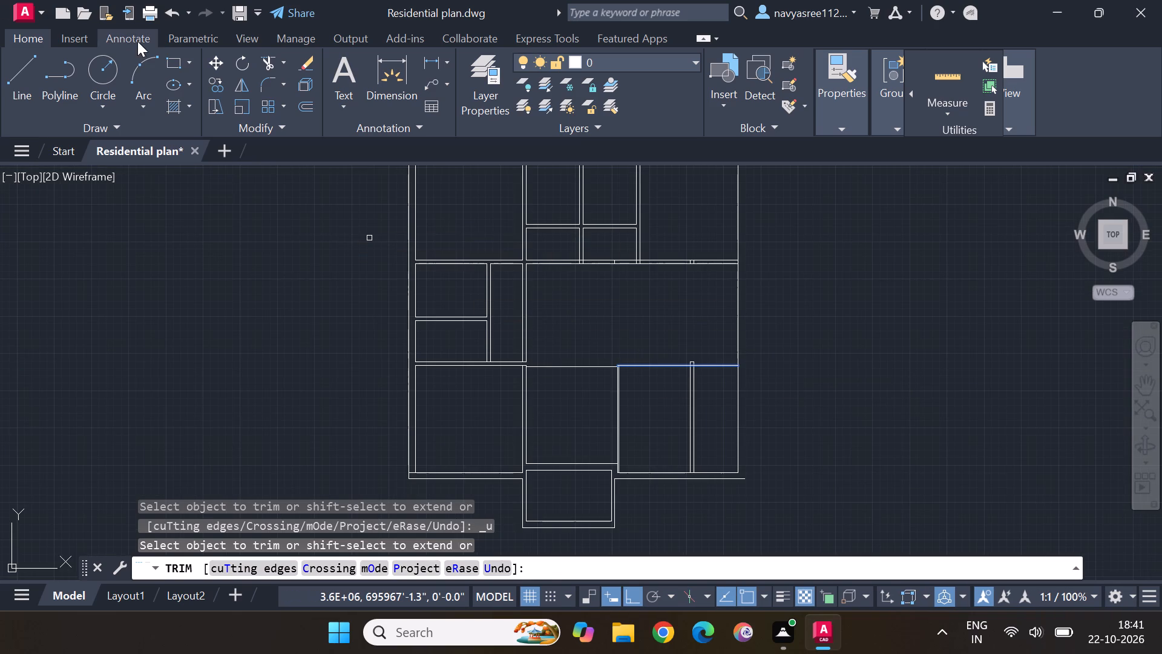
Undo the remaining trims and the 5', 8' and 12' offsets that divided the bottom-right area.
click(163, 8)
click(163, 8)
triple_click(163, 8)
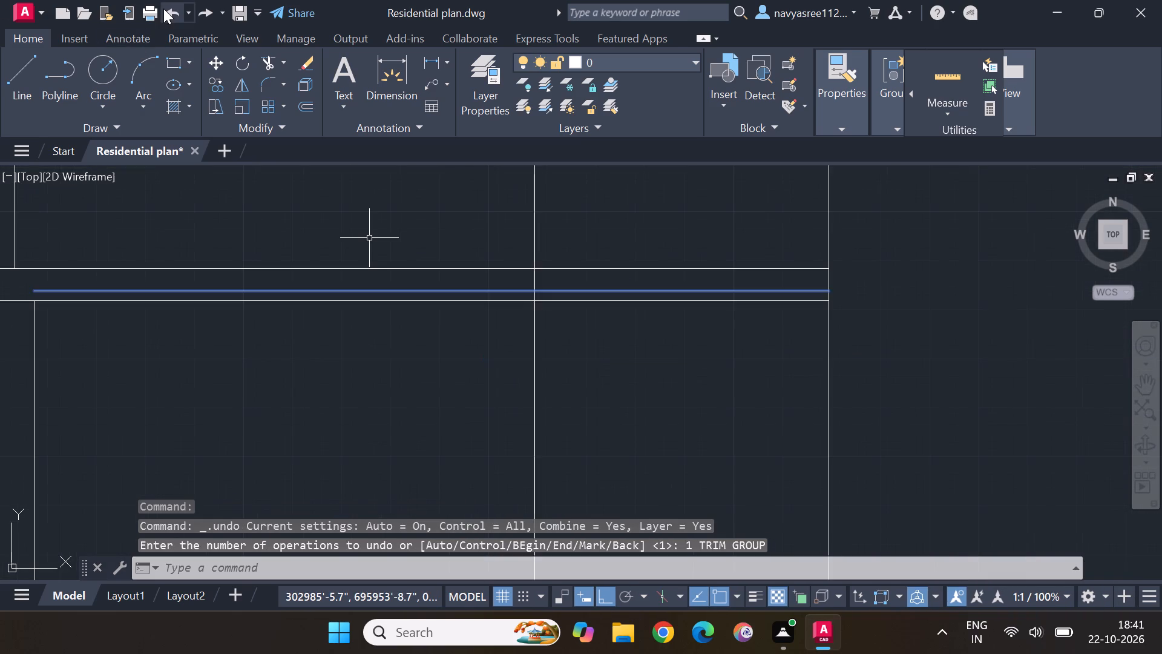
click(163, 8)
click(163, 8)
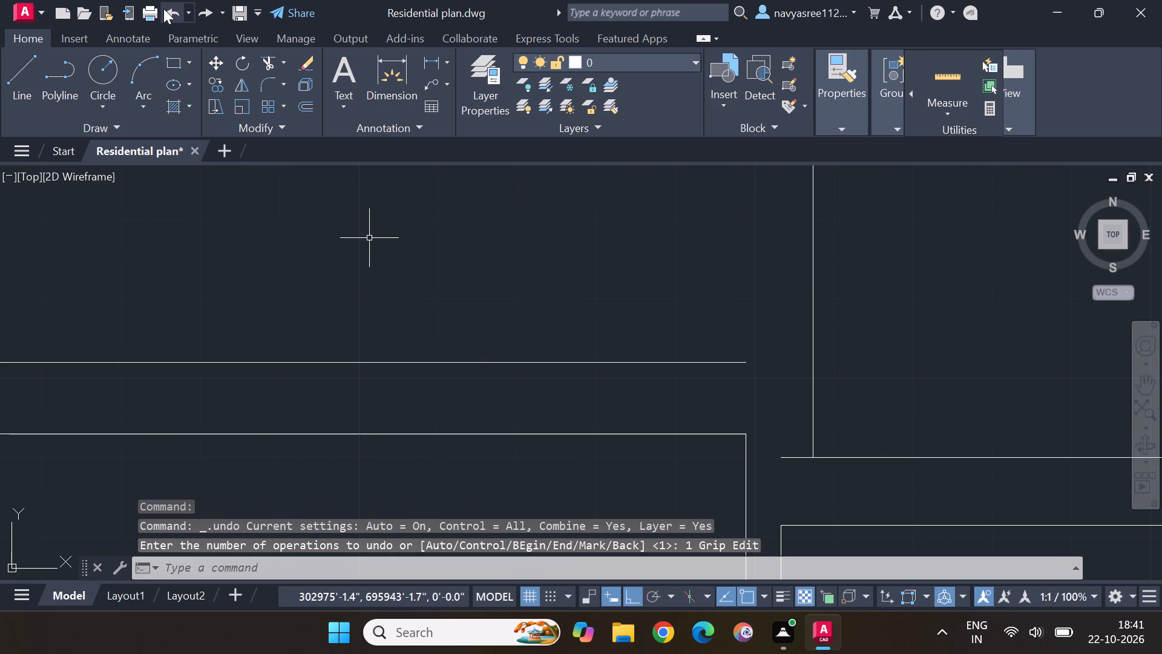
click(163, 8)
click(163, 8)
click(163, 8)
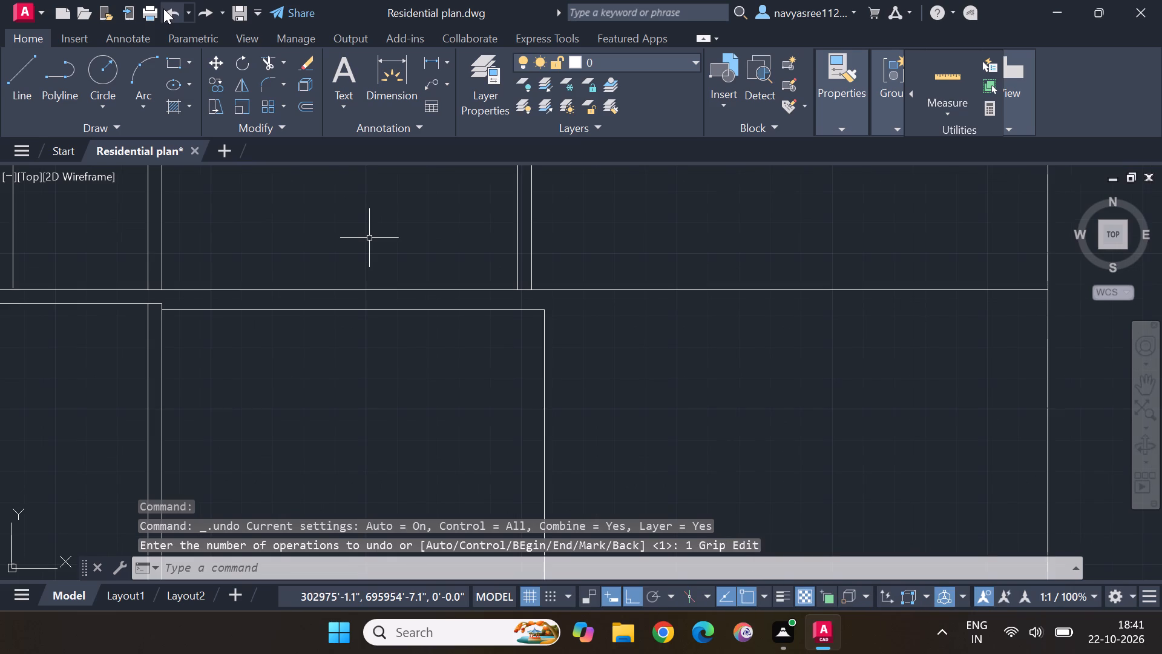
double_click(163, 8)
click(163, 8)
double_click(163, 8)
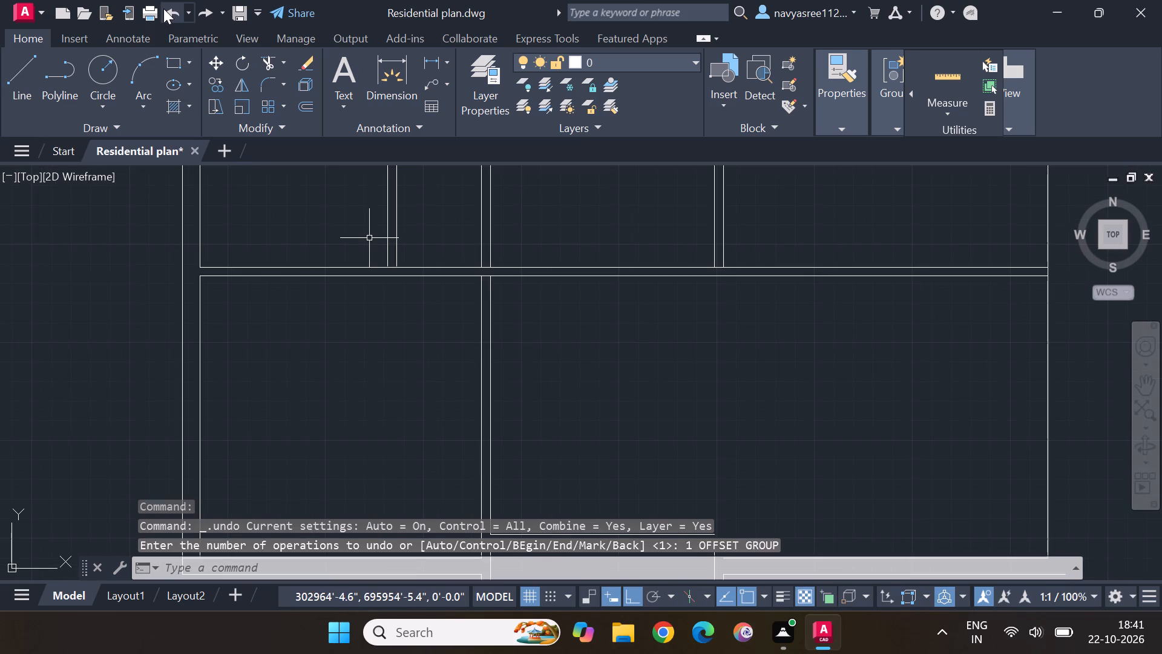
Undo the earlier fillets and grip edits, back to the closed lower middle room and the earlier bottom-right partition.
click(163, 8)
click(163, 8)
click(163, 8)
click(163, 8)
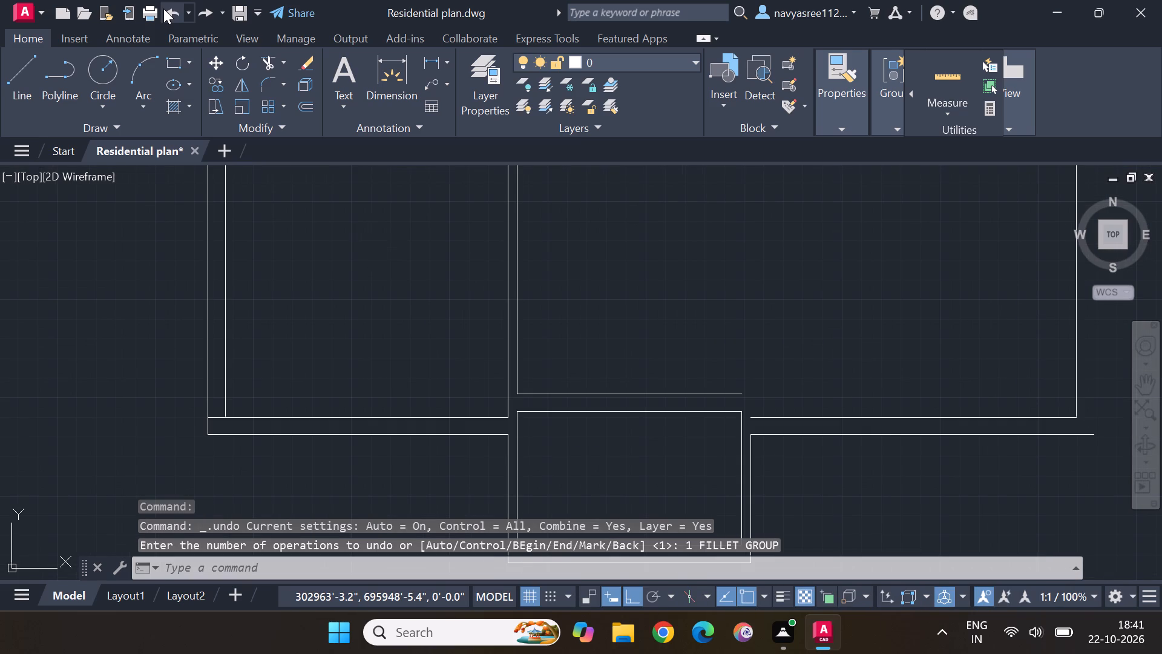
click(163, 8)
click(163, 8)
click(163, 9)
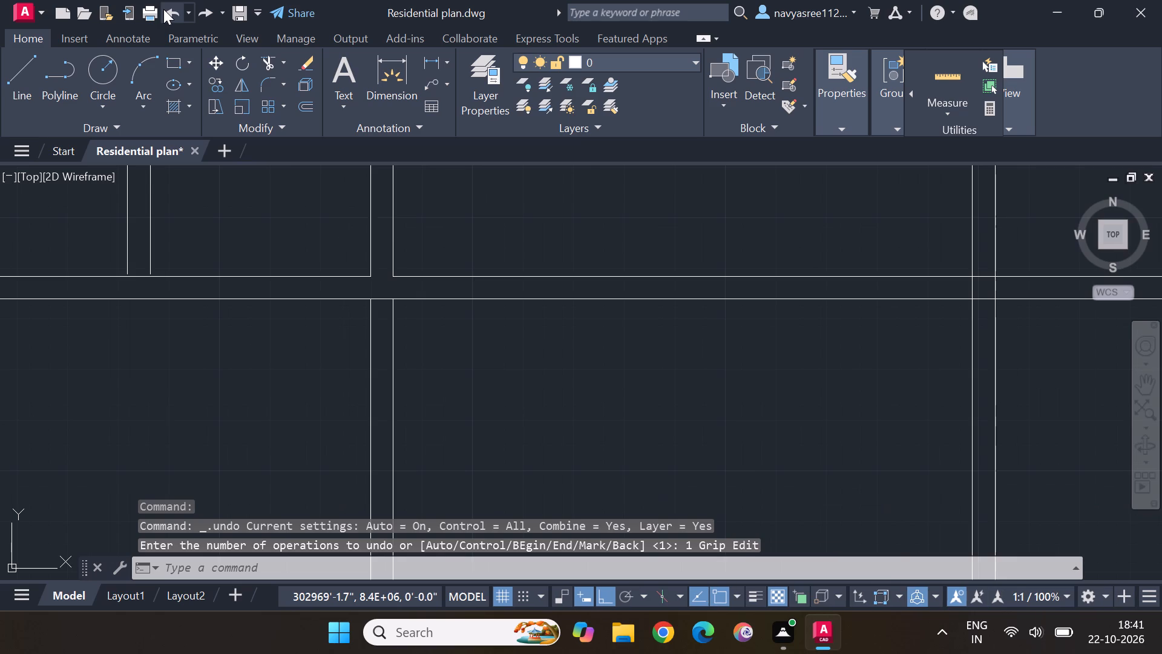
click(163, 9)
click(163, 9)
click(163, 9)
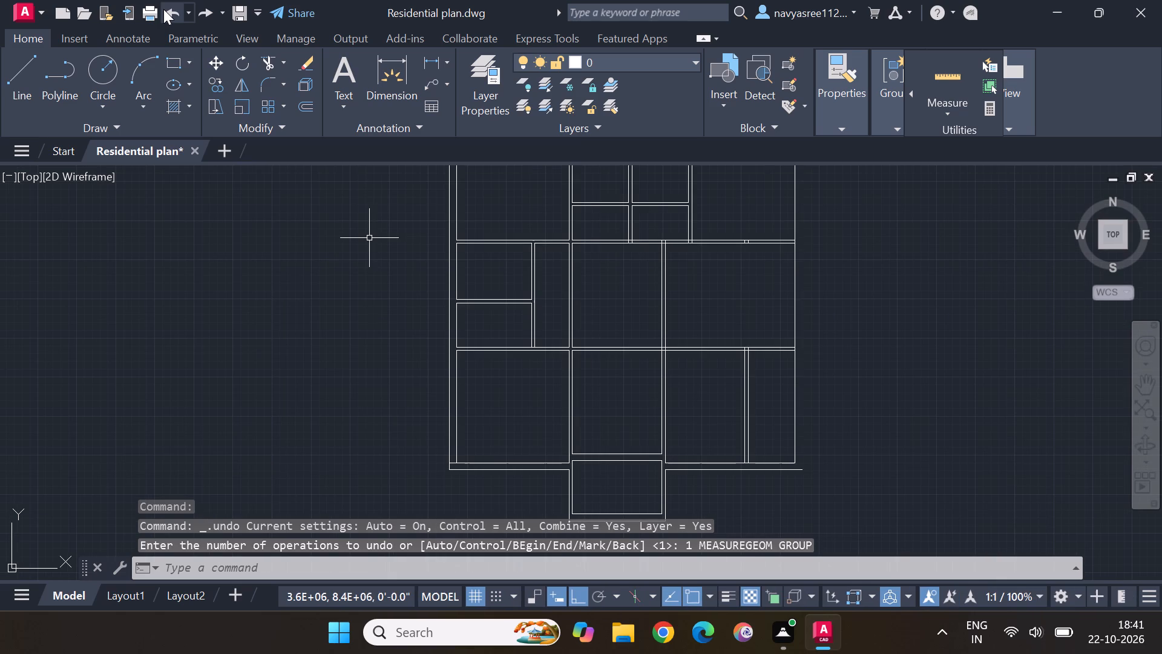
Undo the trims and fillets of the bottom walls and entrance projection, back to before its outer bottom line was offset.
click(163, 9)
click(163, 9)
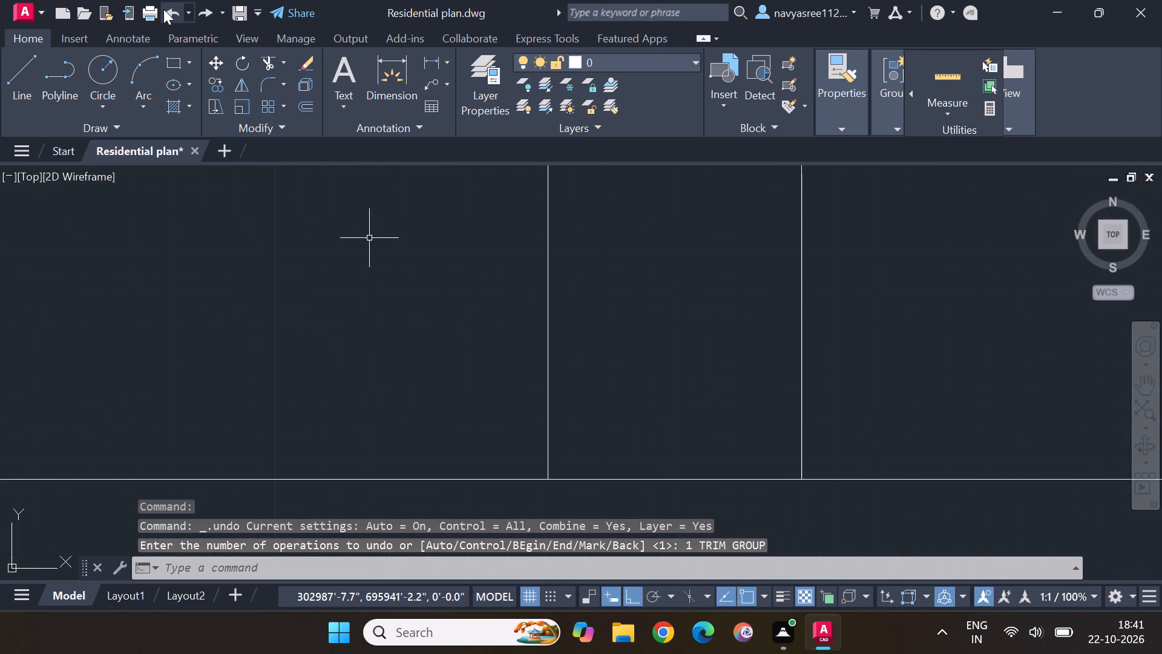
click(163, 9)
click(163, 9)
click(163, 9)
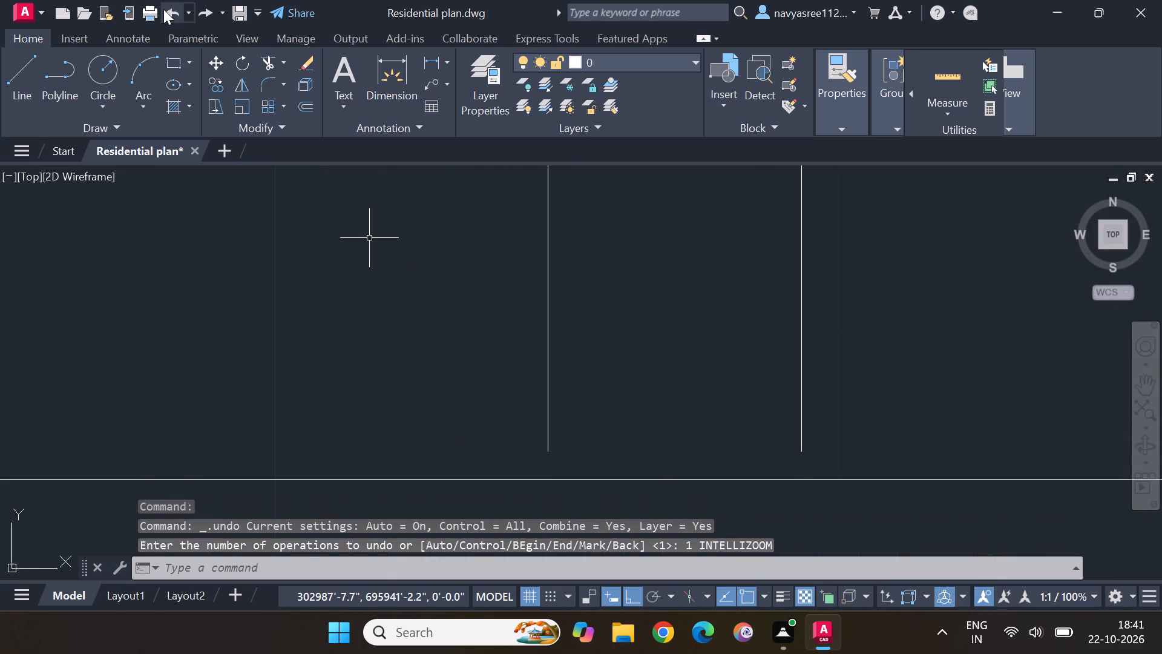
double_click(163, 9)
click(163, 9)
click(163, 9)
triple_click(163, 9)
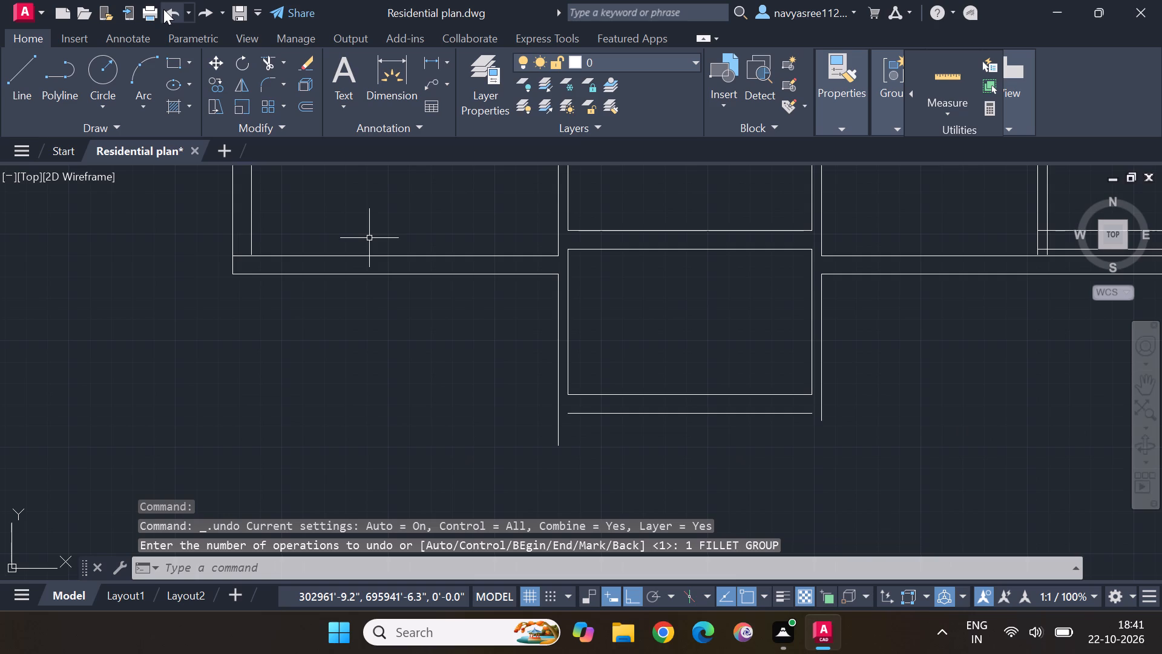
click(163, 9)
click(163, 9)
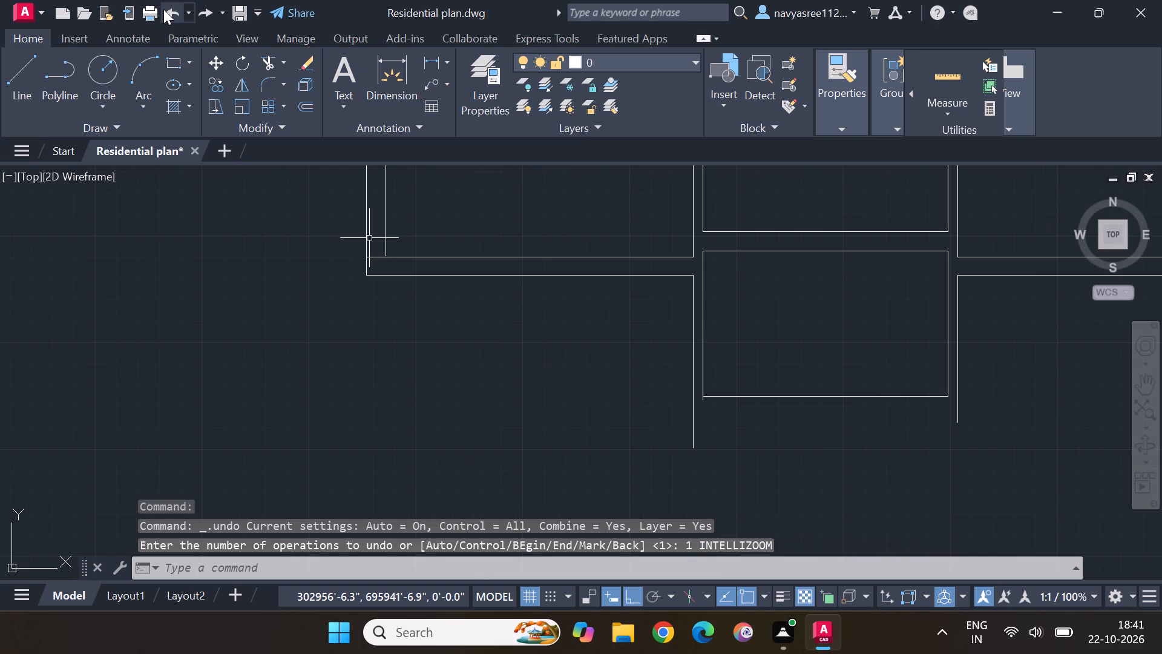
Undo the entrance projection's side walls and bottom wall edits, back to the untrimmed horizontal wall lines below the left rooms.
click(163, 9)
click(163, 8)
click(163, 8)
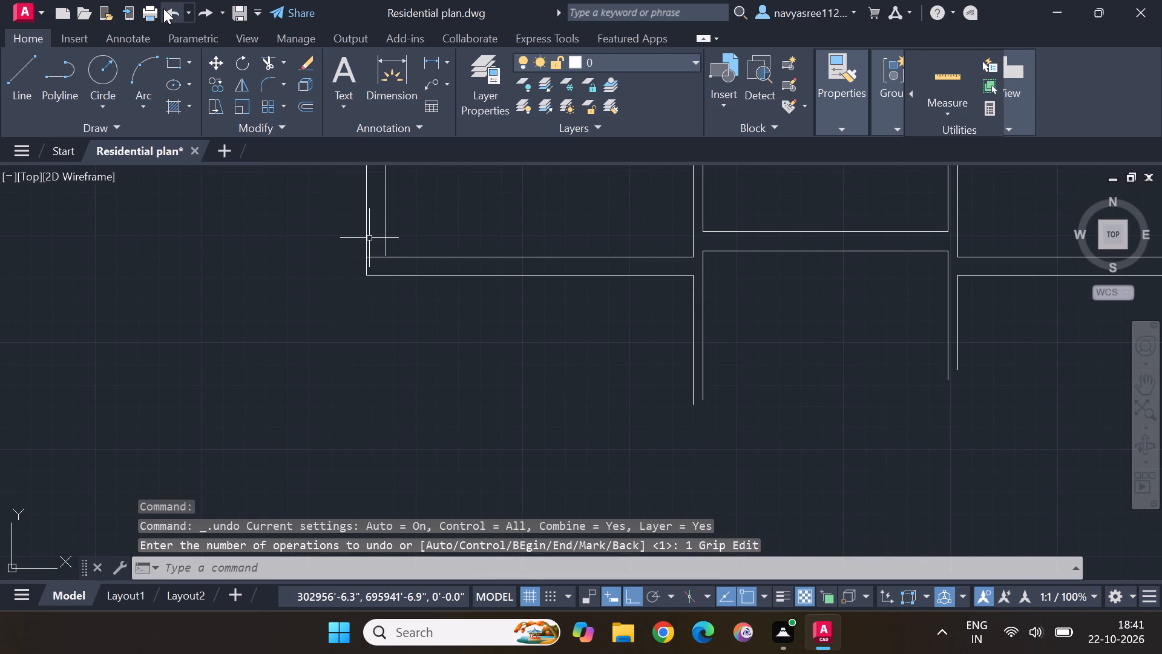
click(163, 8)
triple_click(163, 8)
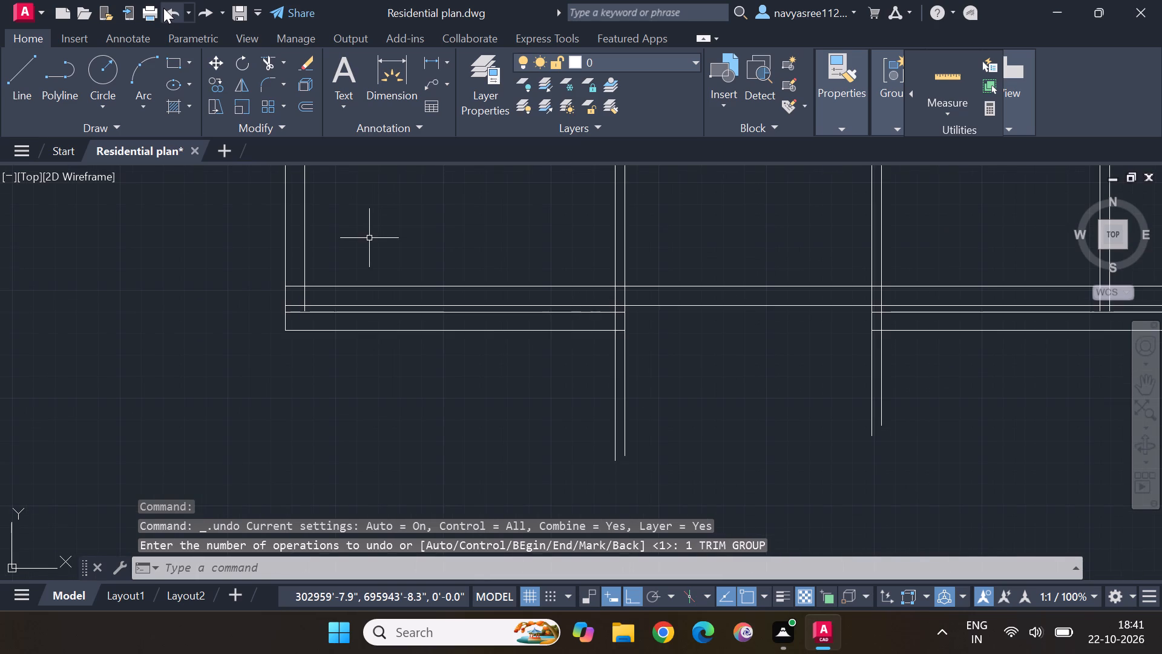
click(163, 8)
double_click(163, 8)
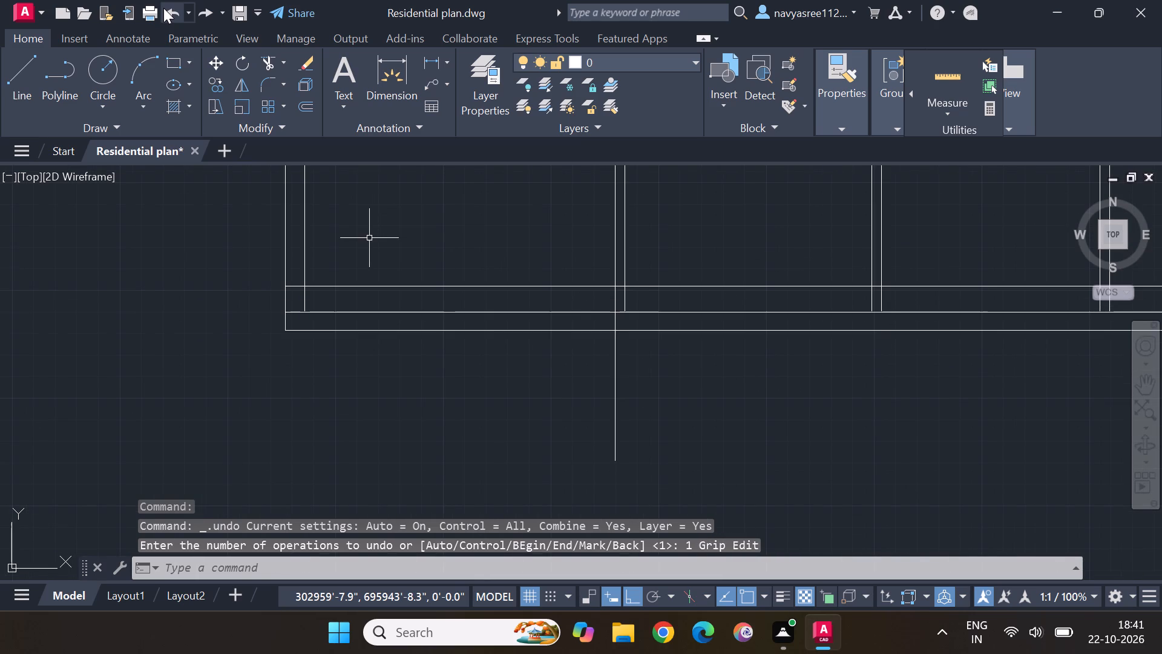
click(163, 8)
click(163, 8)
click(163, 8)
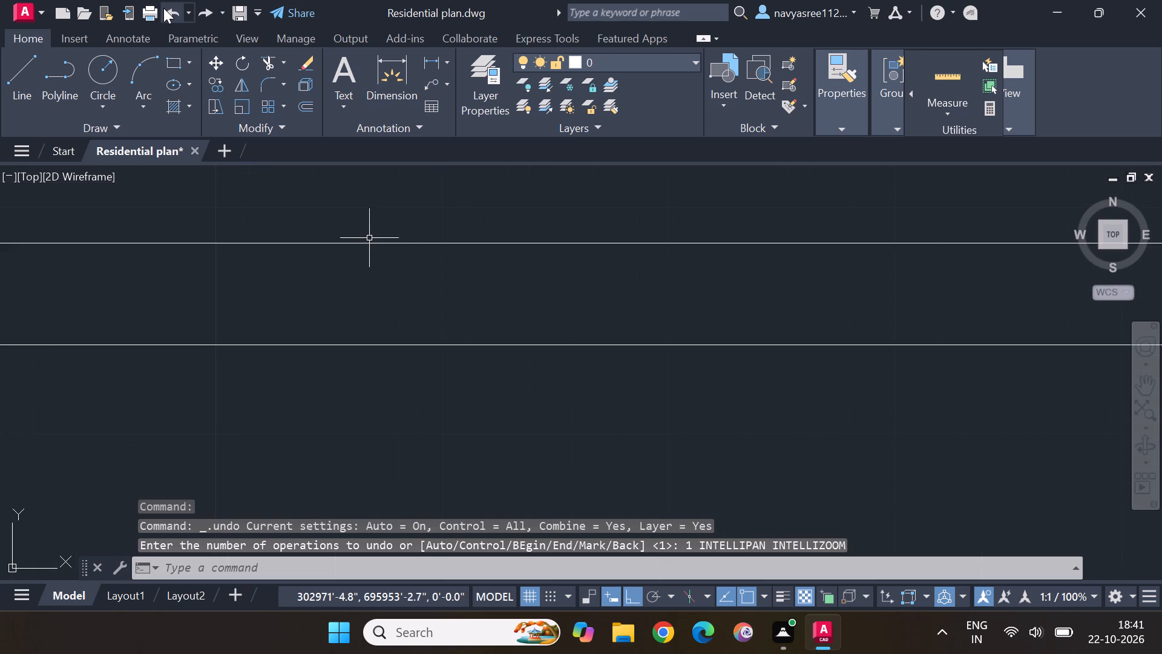
click(163, 8)
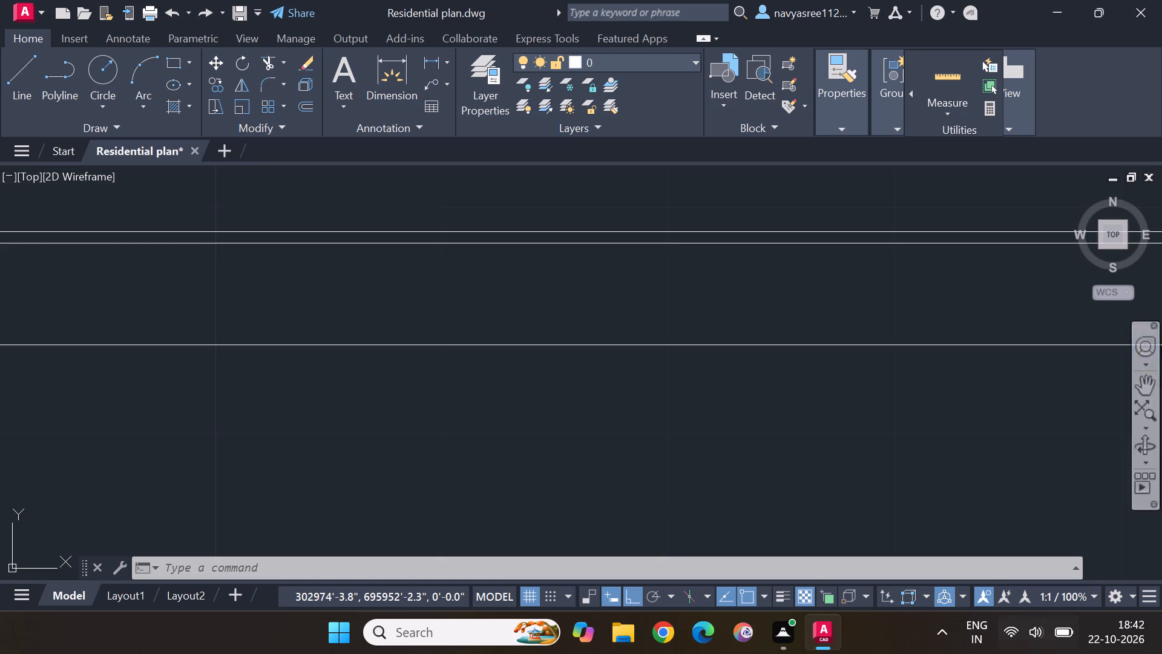
scroll(776, 499, down, 5)
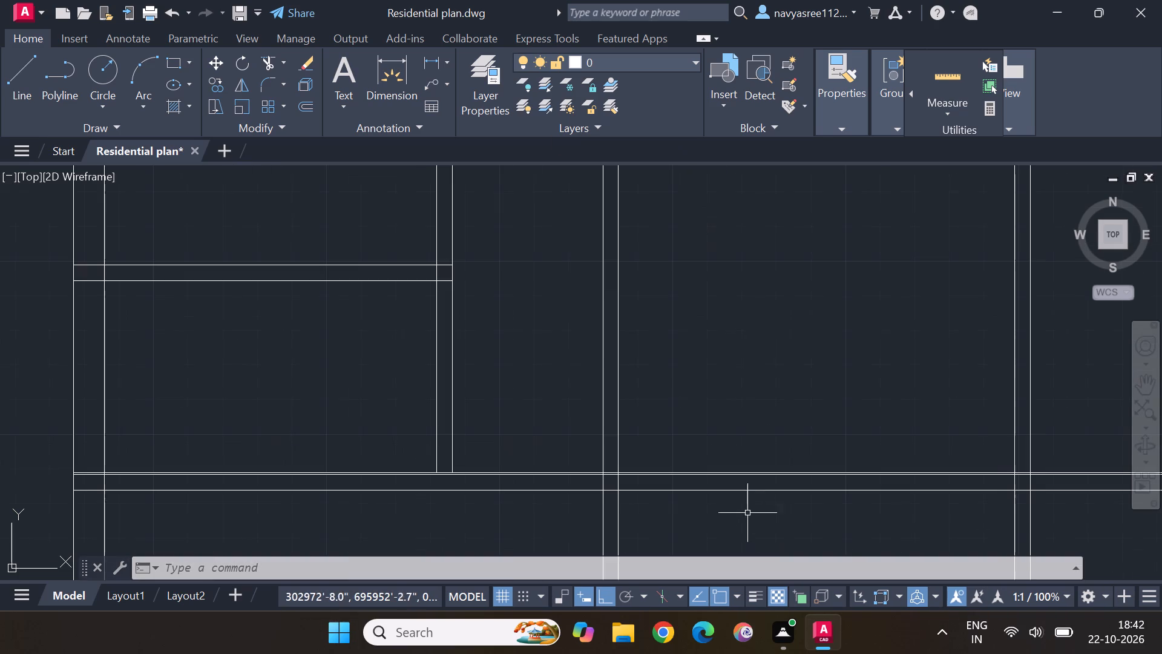
Undo the last two edits, including the offset that added an extra line to the horizontal wall above the bottom rooms.
scroll(530, 497, down, 2)
middle_drag(455, 556, 533, 489)
middle_drag(493, 495, 619, 352)
scroll(608, 337, down, 1)
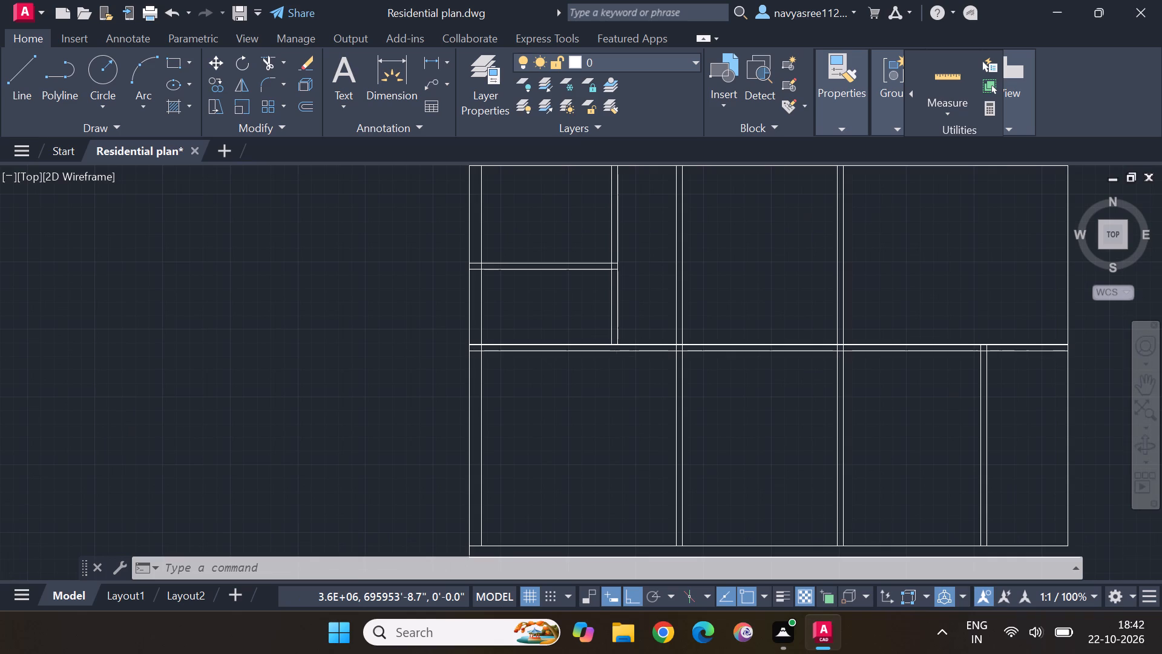
scroll(583, 343, up, 2)
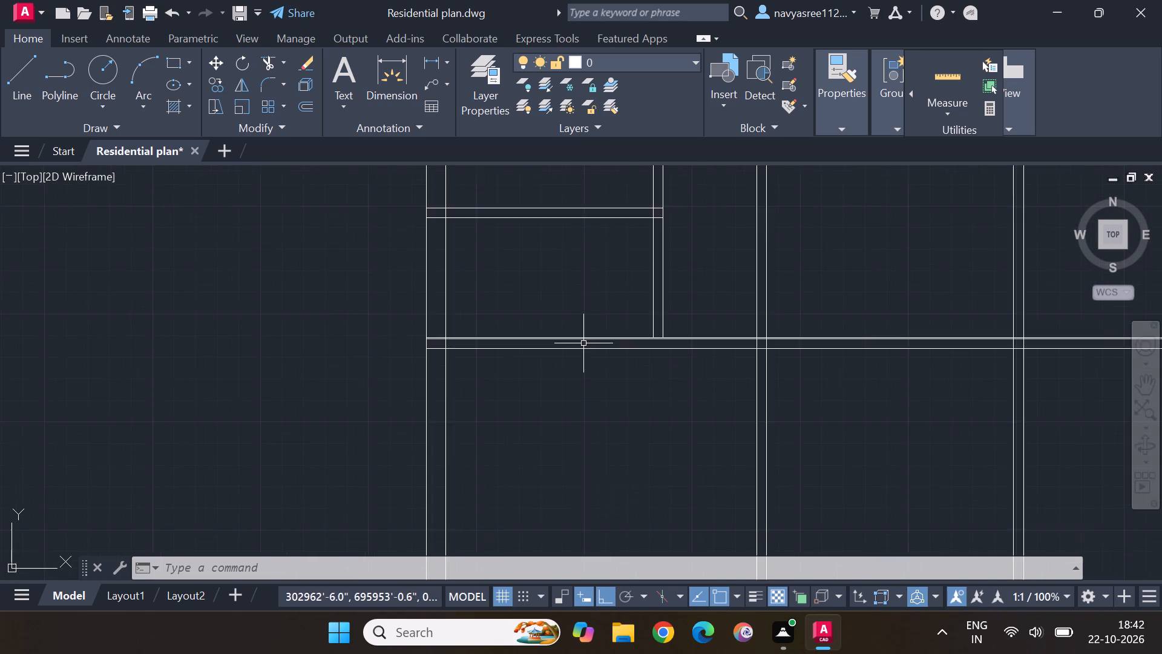
scroll(583, 343, up, 1)
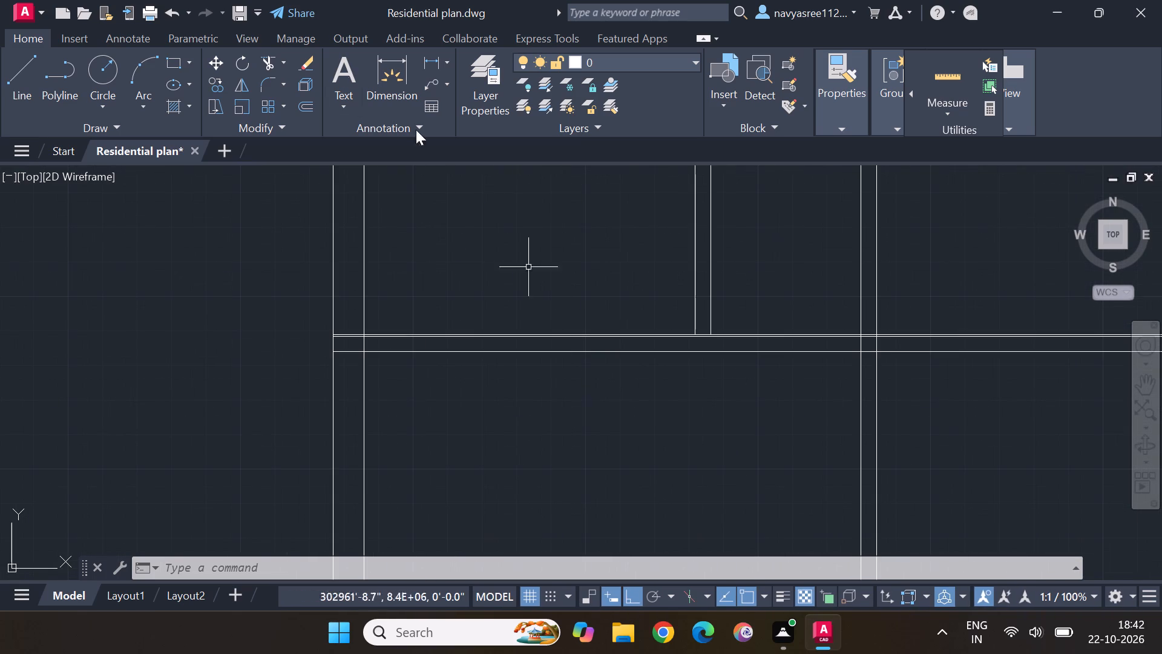
click(171, 8)
click(171, 8)
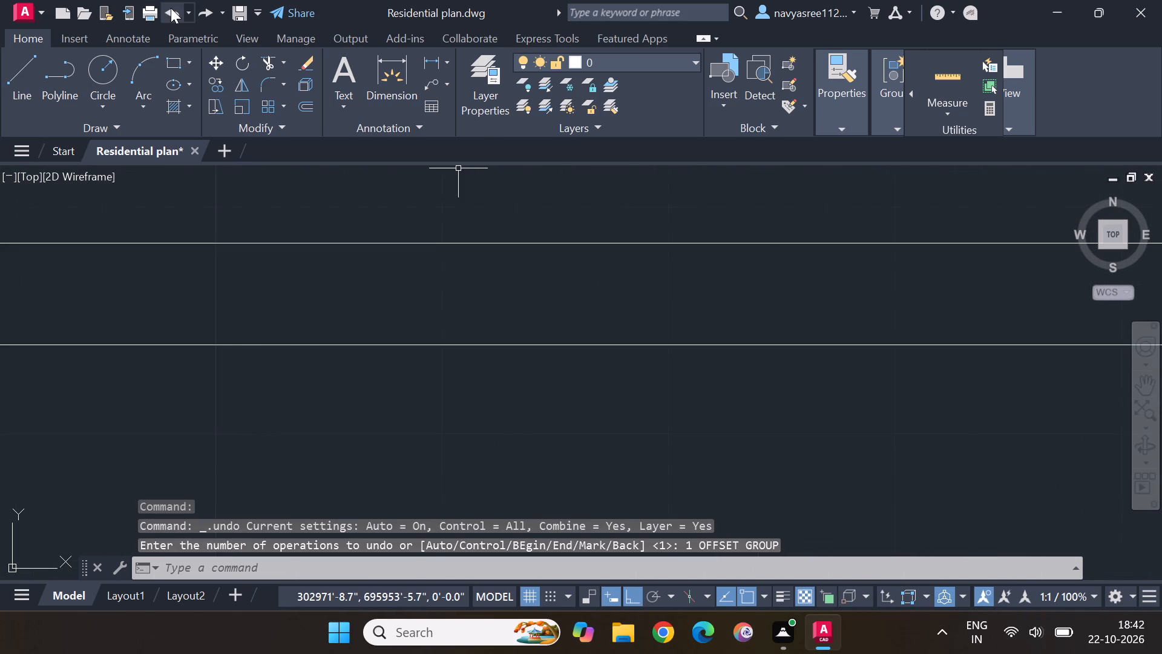
Quick-measure the bottom-left room, the small upper middle rooms and the narrow space beside the small left rooms.
scroll(412, 177, down, 2)
scroll(652, 437, down, 4)
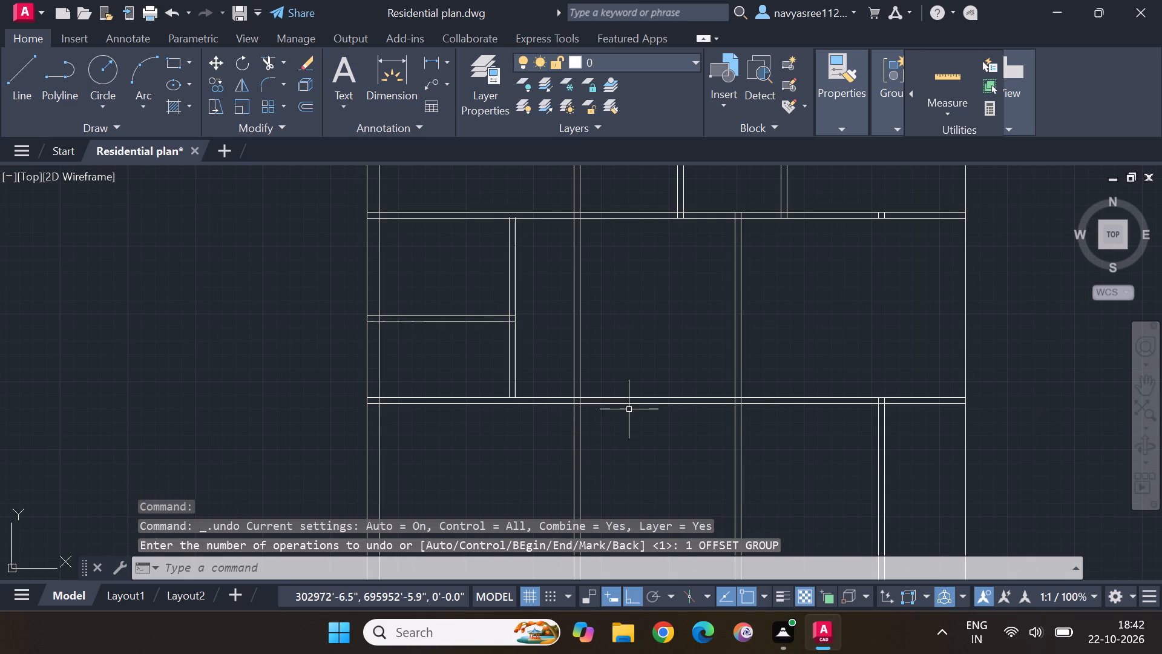
middle_drag(505, 441, 550, 286)
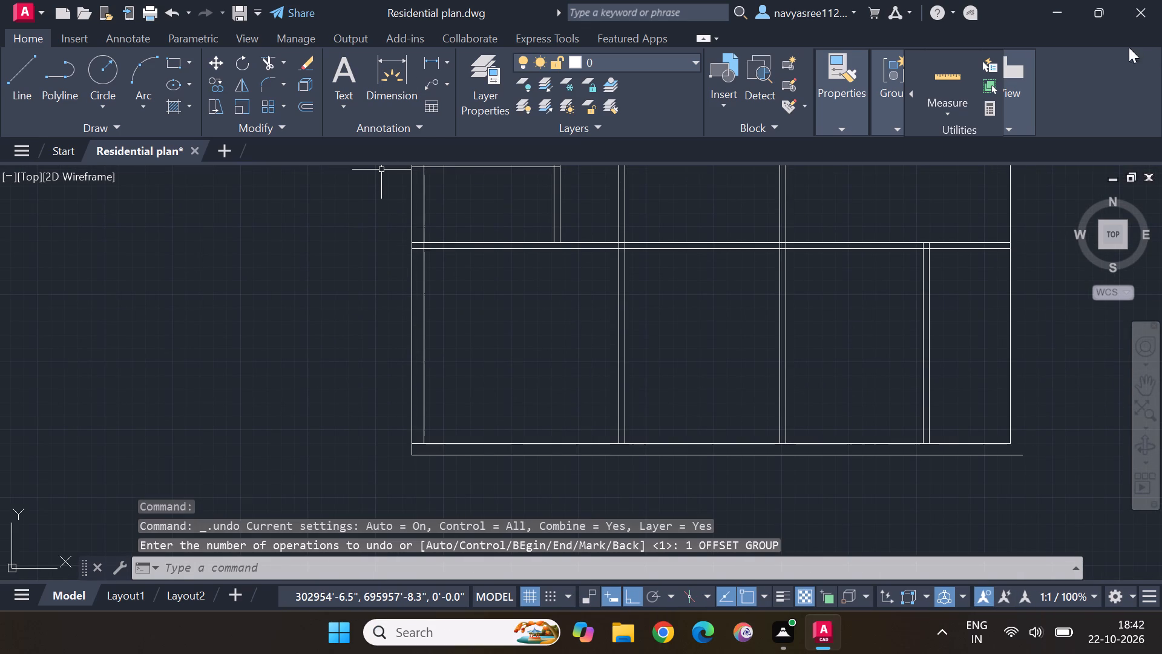
click(950, 110)
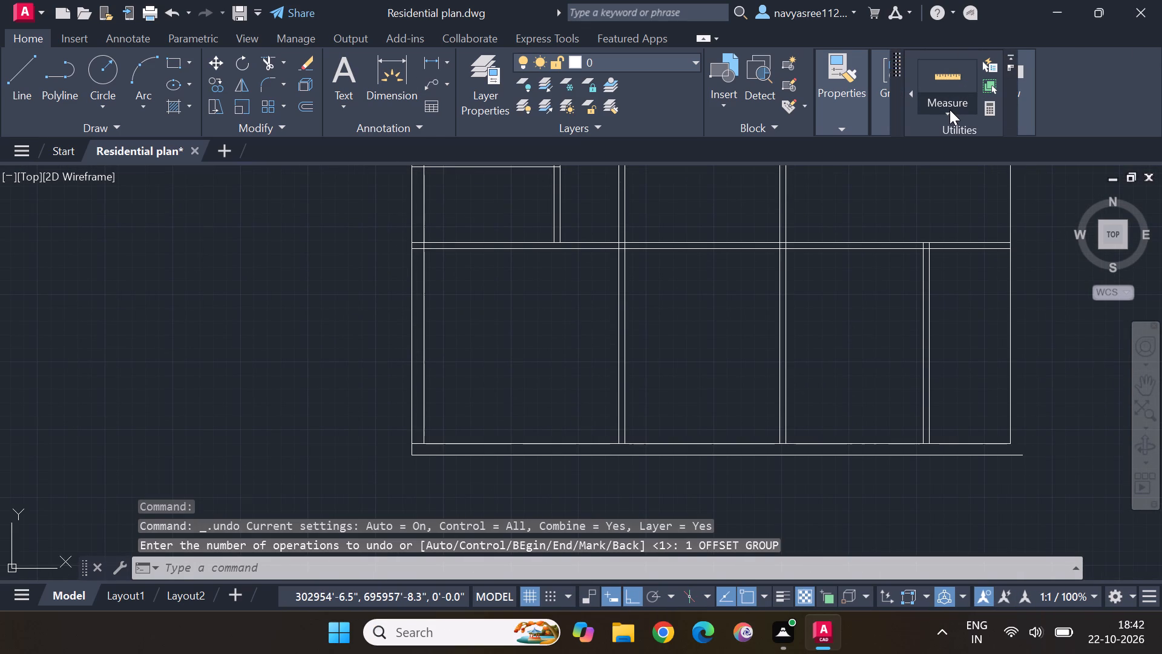
click(972, 139)
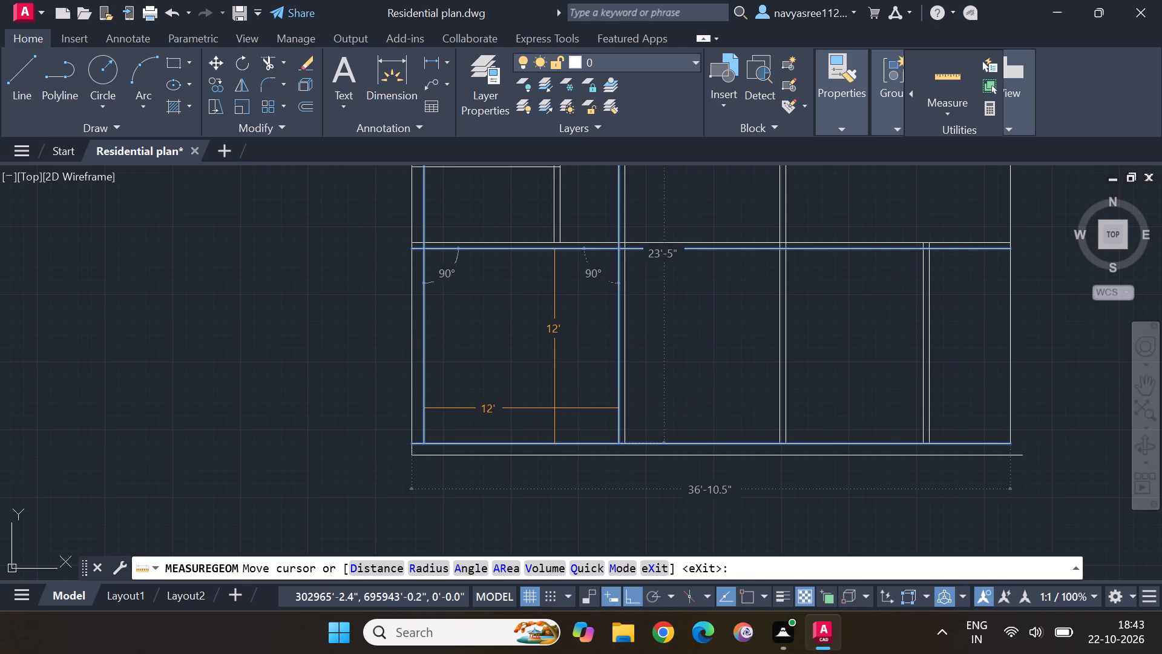
middle_drag(553, 408, 537, 538)
scroll(539, 260, down, 2)
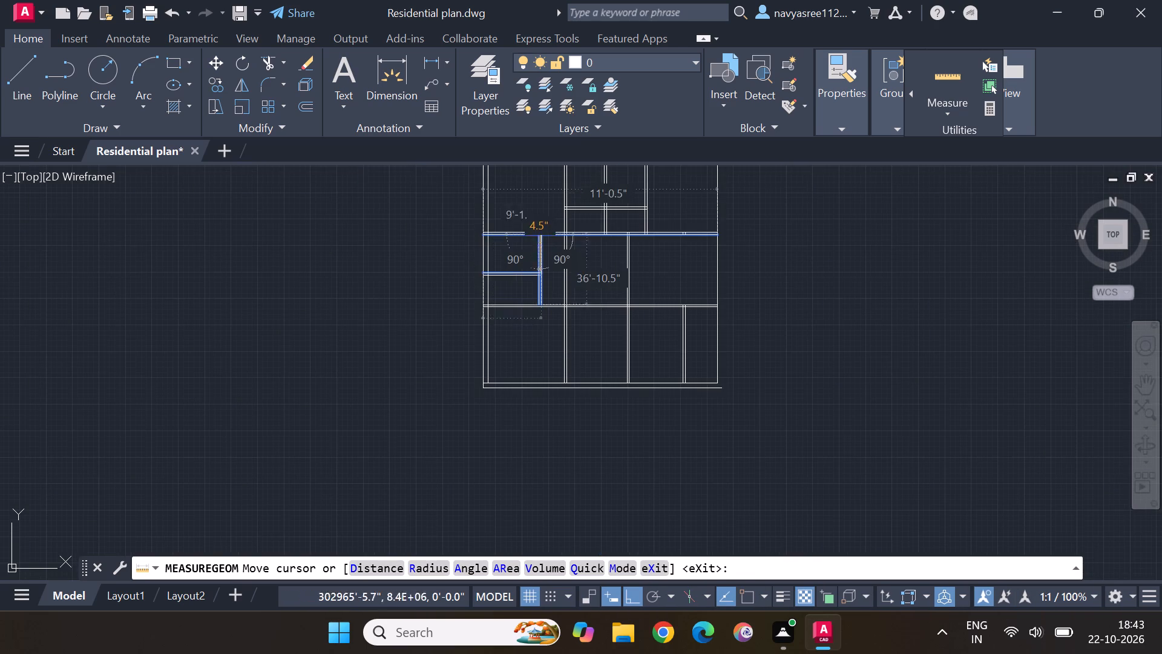
middle_drag(556, 233, 593, 399)
scroll(542, 358, up, 4)
scroll(542, 358, down, 2)
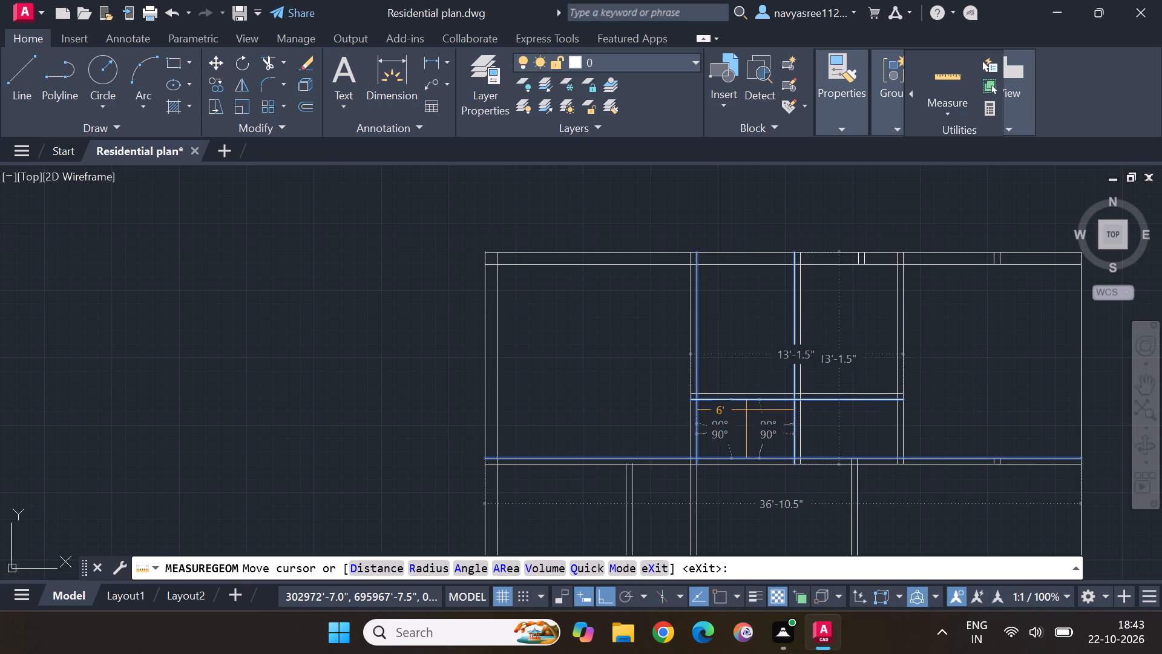
scroll(852, 425, up, 1)
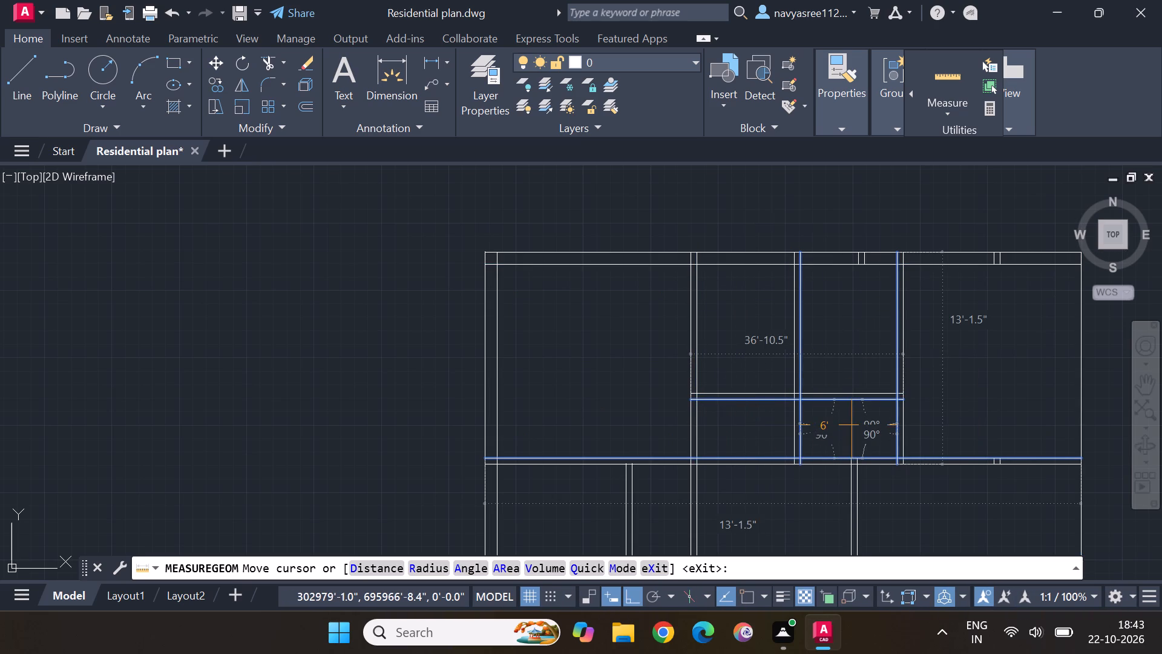
scroll(680, 300, down, 1)
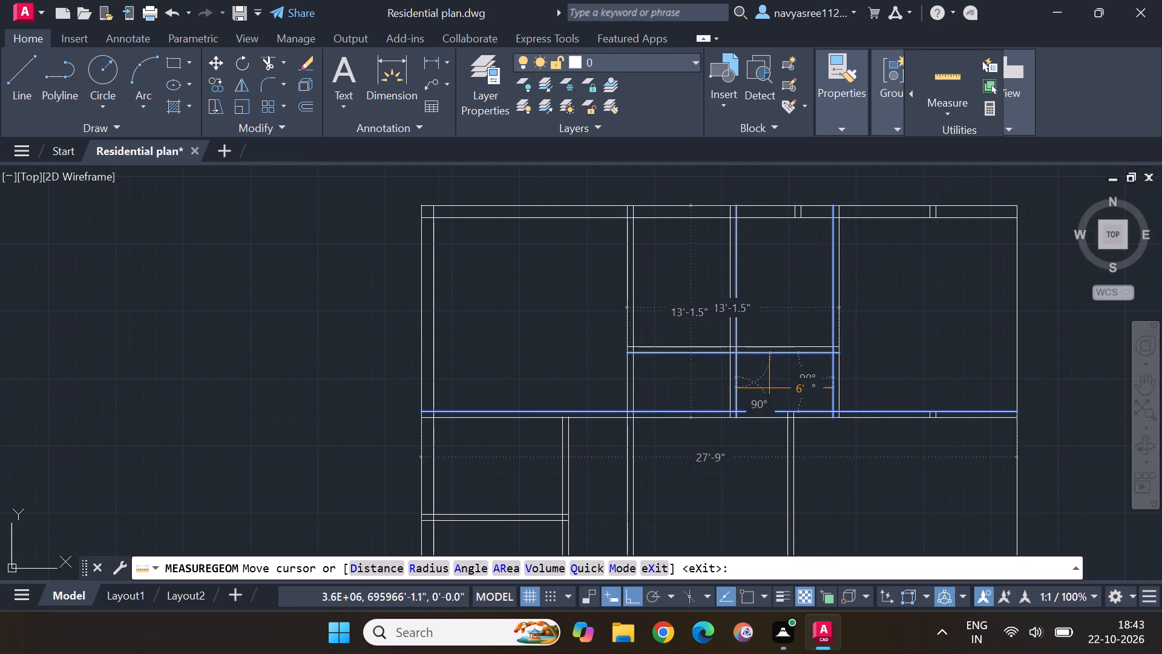
scroll(734, 458, down, 1)
middle_drag(734, 458, 734, 196)
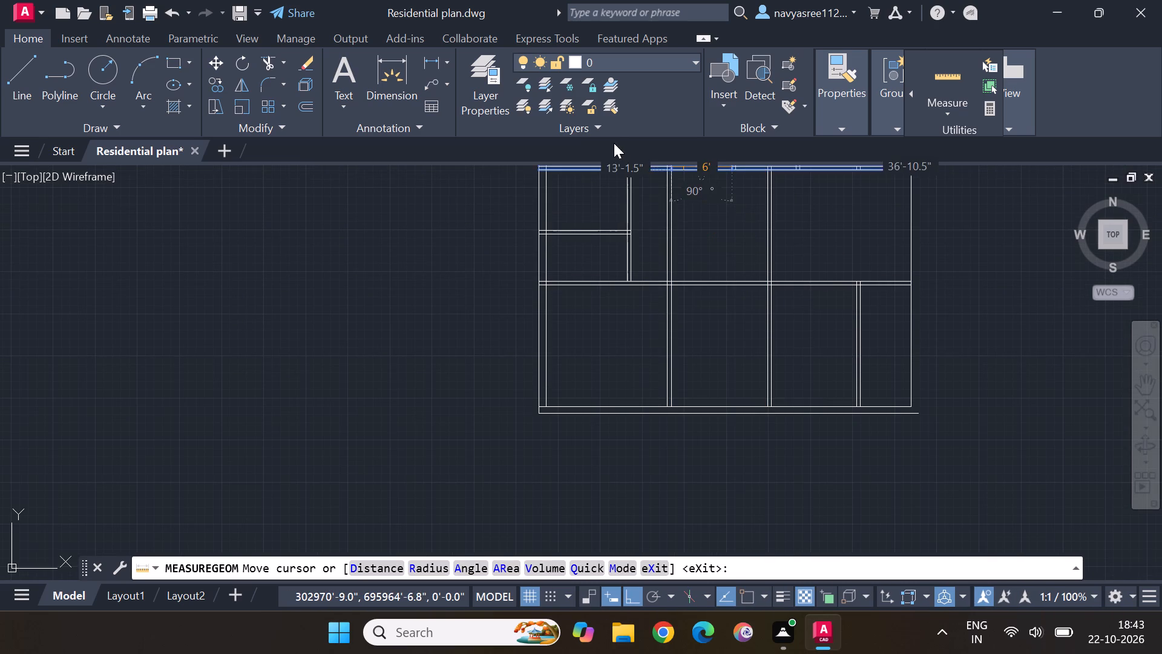
middle_drag(601, 211, 625, 289)
scroll(625, 289, up, 1)
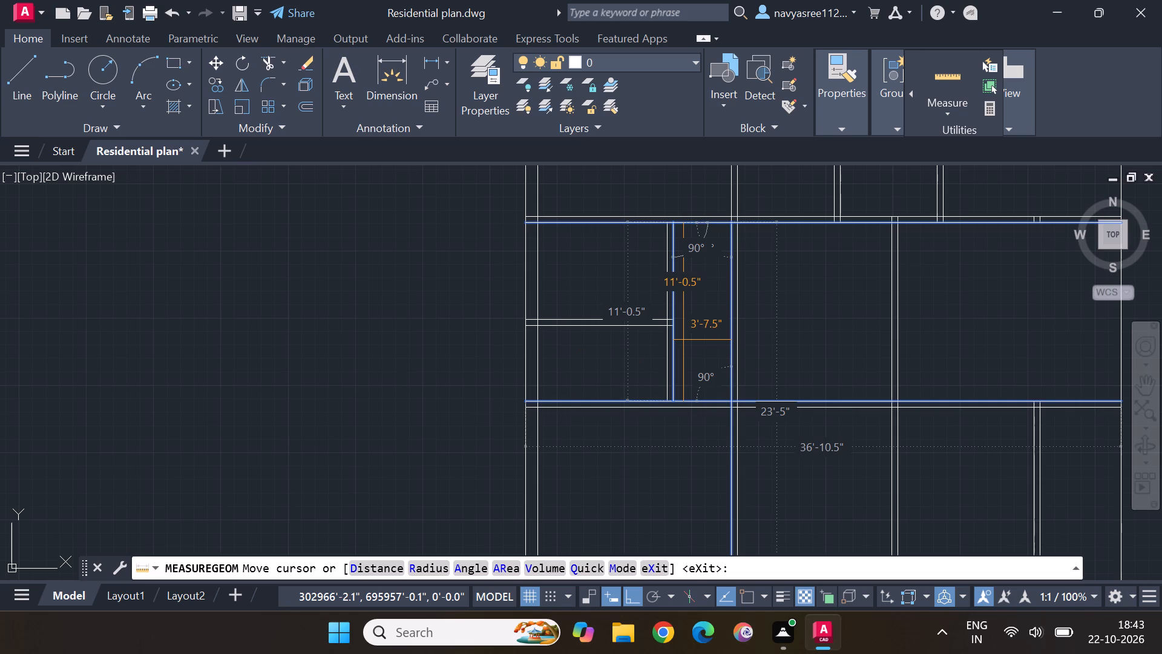
key(Escape)
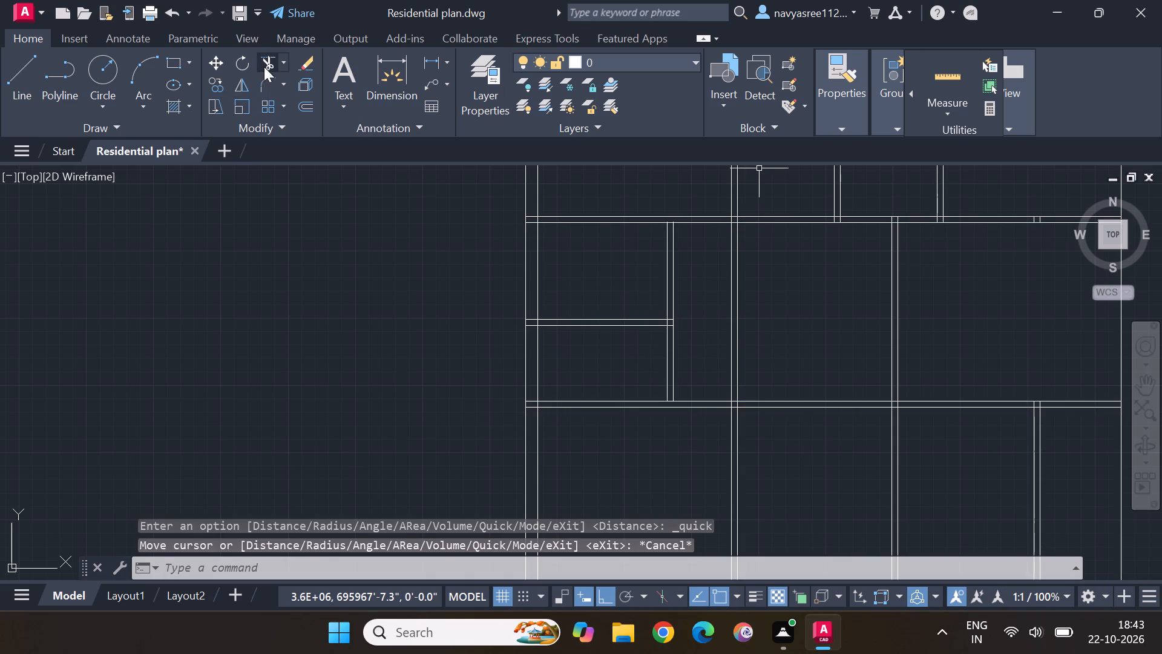
Trim the vertical double wall line crossing the middle row of rooms, between its upper and lower horizontal walls.
click(266, 63)
drag(759, 280, 729, 326)
key(Escape)
key(Escape)
key(Escape)
Quick-measure the middle row's right-hand room between its partition and the outer wall.
scroll(717, 319, down, 2)
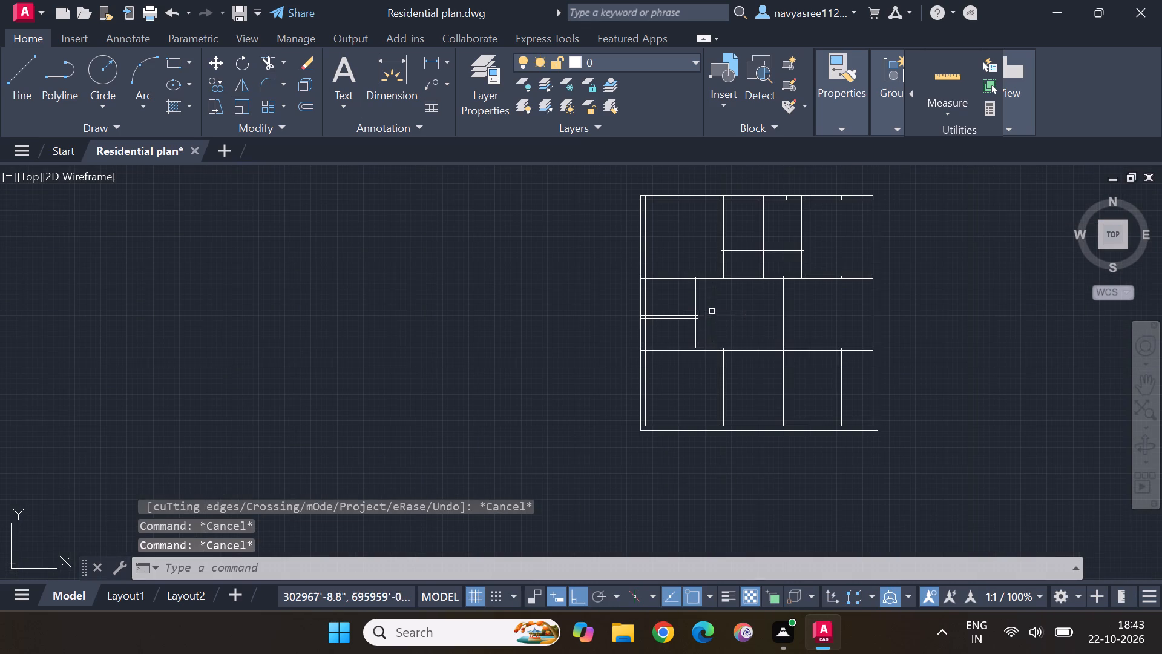
middle_drag(723, 327, 734, 248)
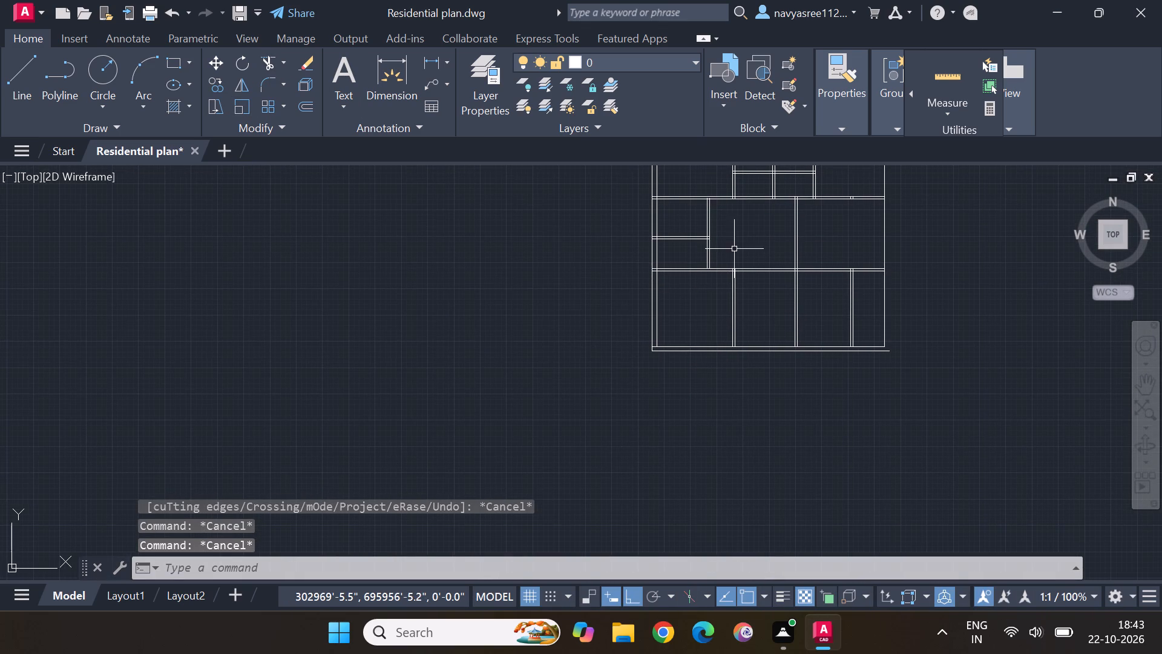
click(942, 76)
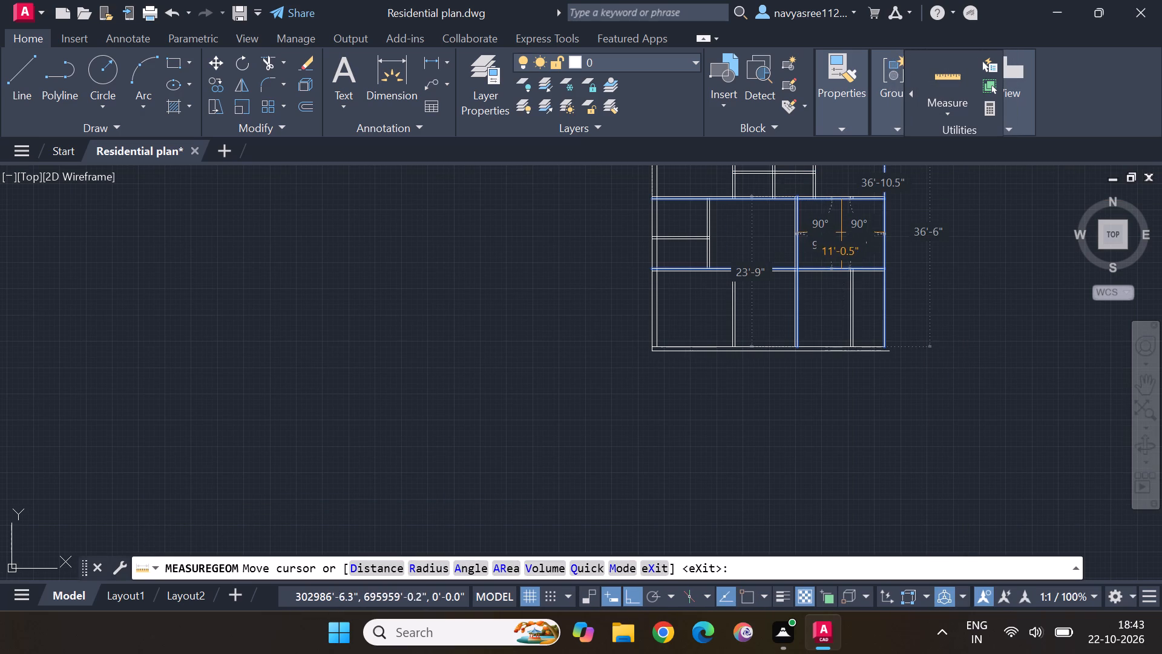
scroll(836, 233, up, 3)
scroll(836, 233, down, 2)
middle_drag(845, 266, 852, 293)
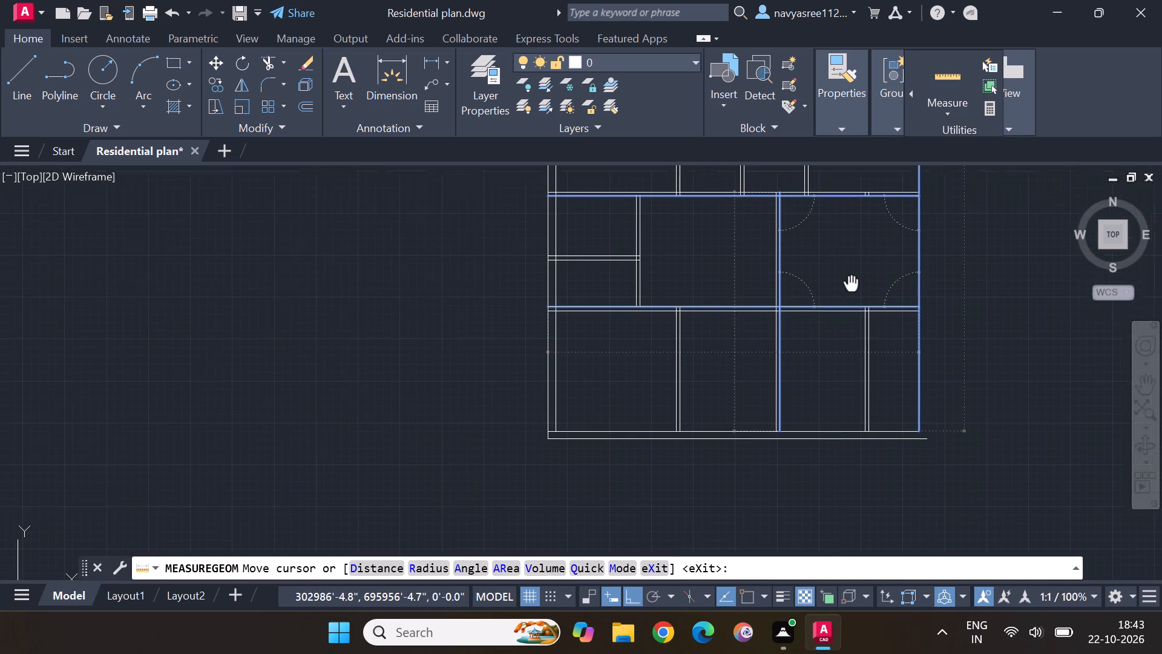
middle_drag(852, 293, 853, 338)
scroll(841, 317, up, 1)
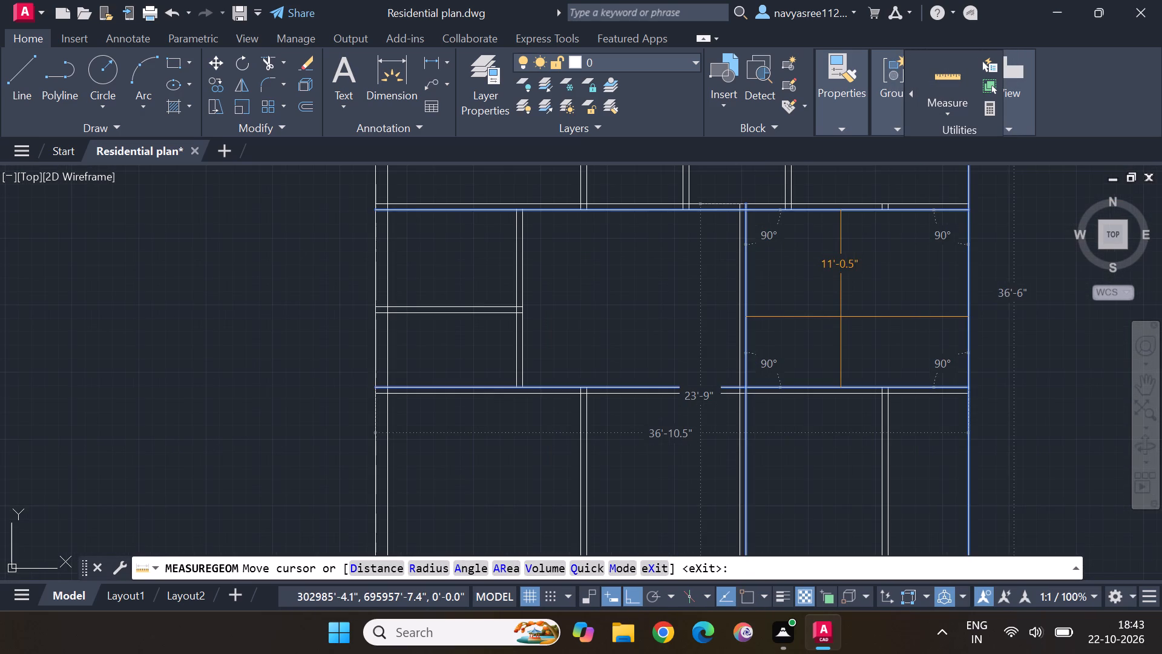
scroll(841, 317, up, 1)
scroll(841, 317, down, 1)
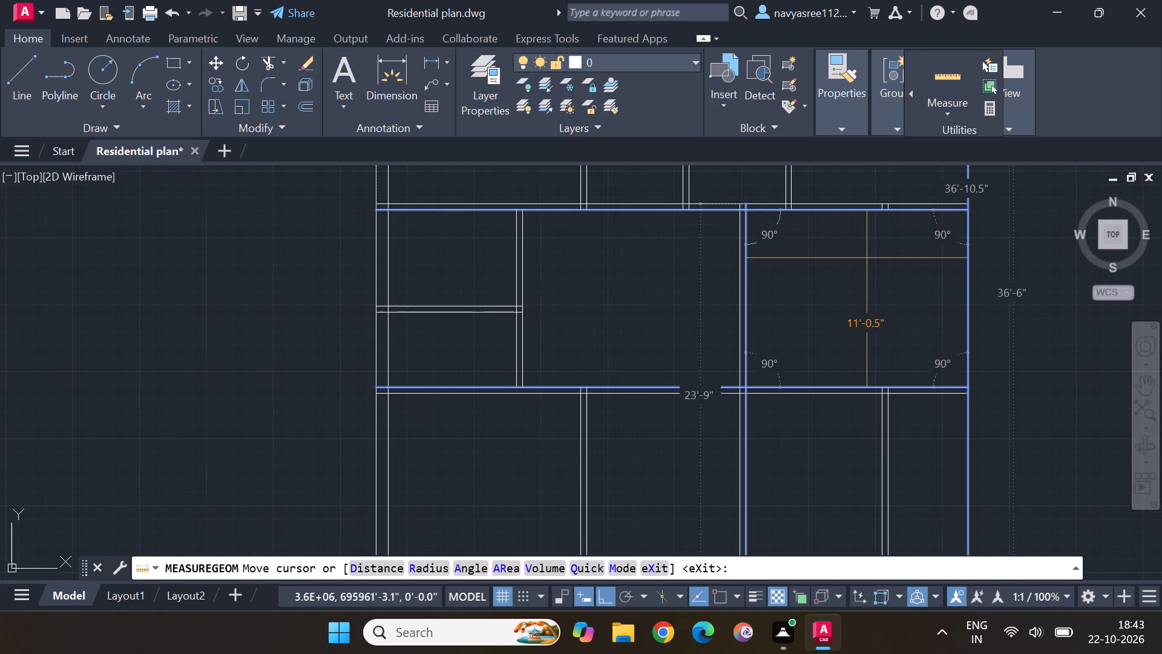
key(Escape)
key(Escape)
key(Escape)
key(Escape)
key(Escape)
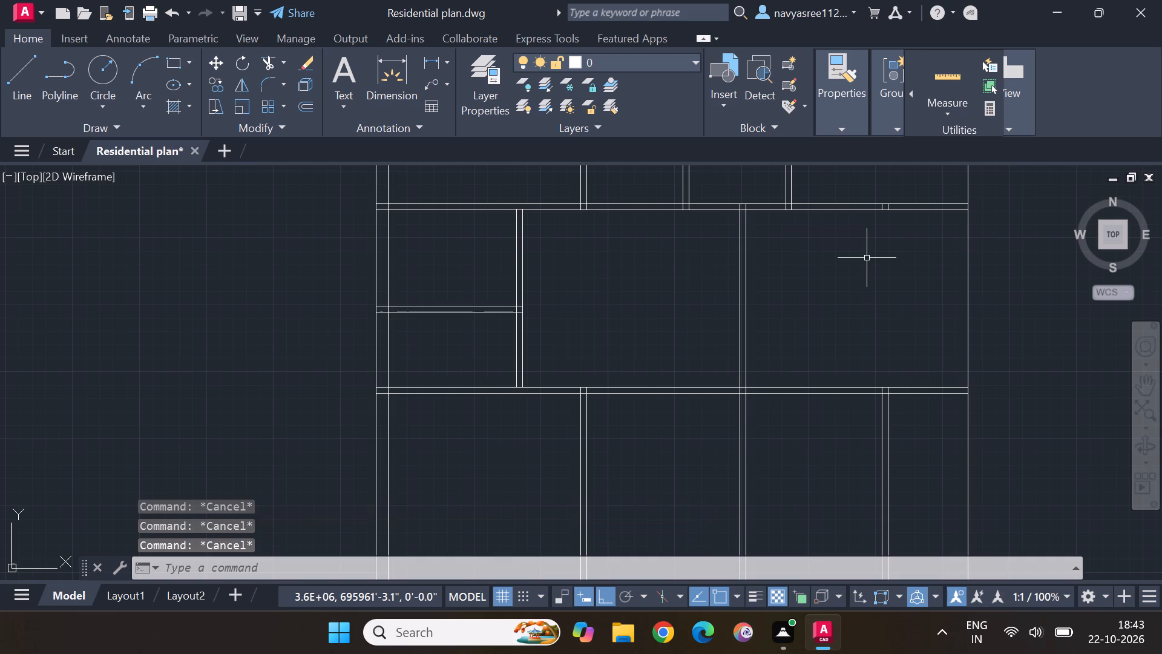
Quick-measure the enlarged central room in the middle row.
scroll(867, 258, down, 2)
scroll(730, 360, up, 1)
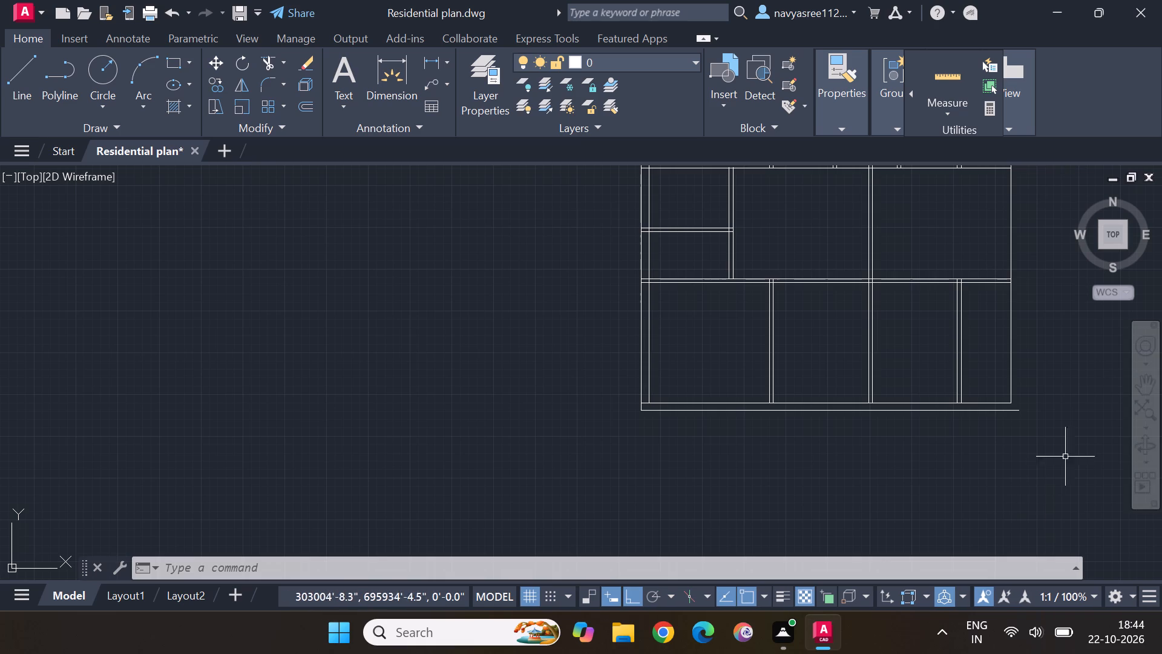
click(939, 73)
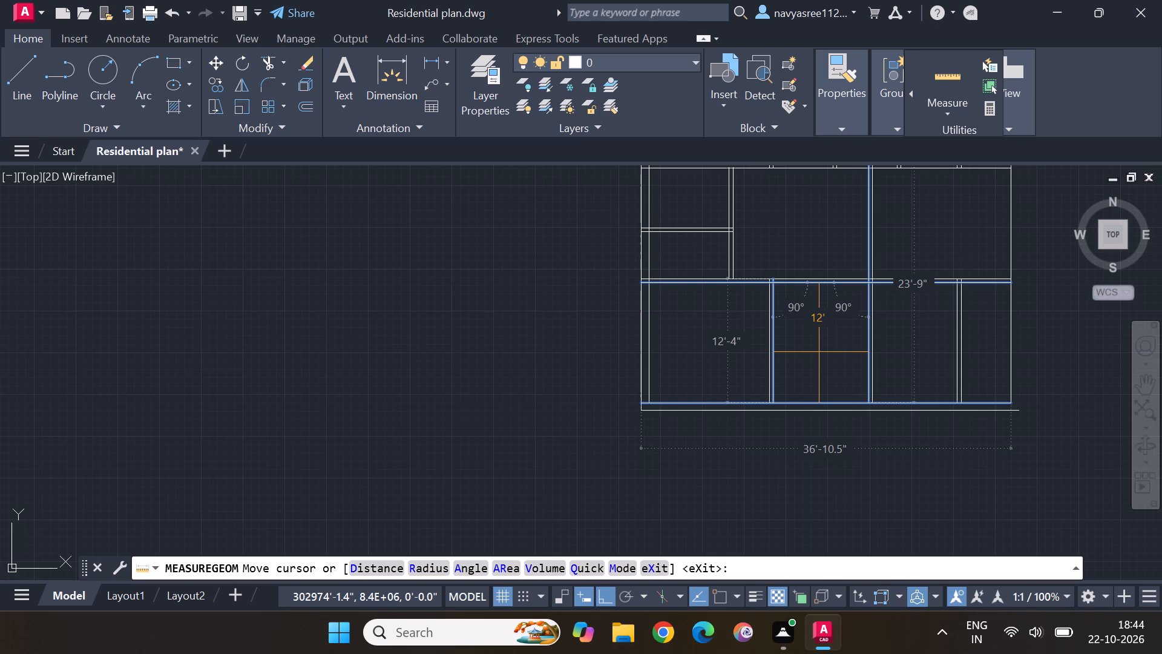
key(Escape)
Offset the lower line of the horizontal wall above the bottom rooms 11' downward.
click(307, 107)
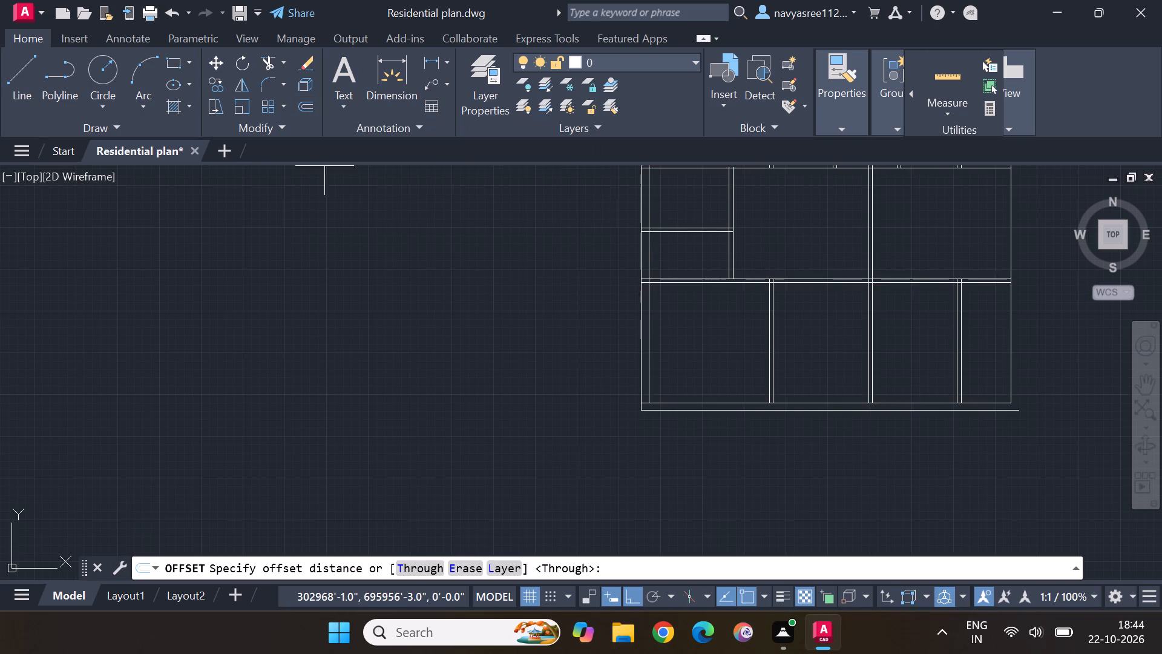
key(Return)
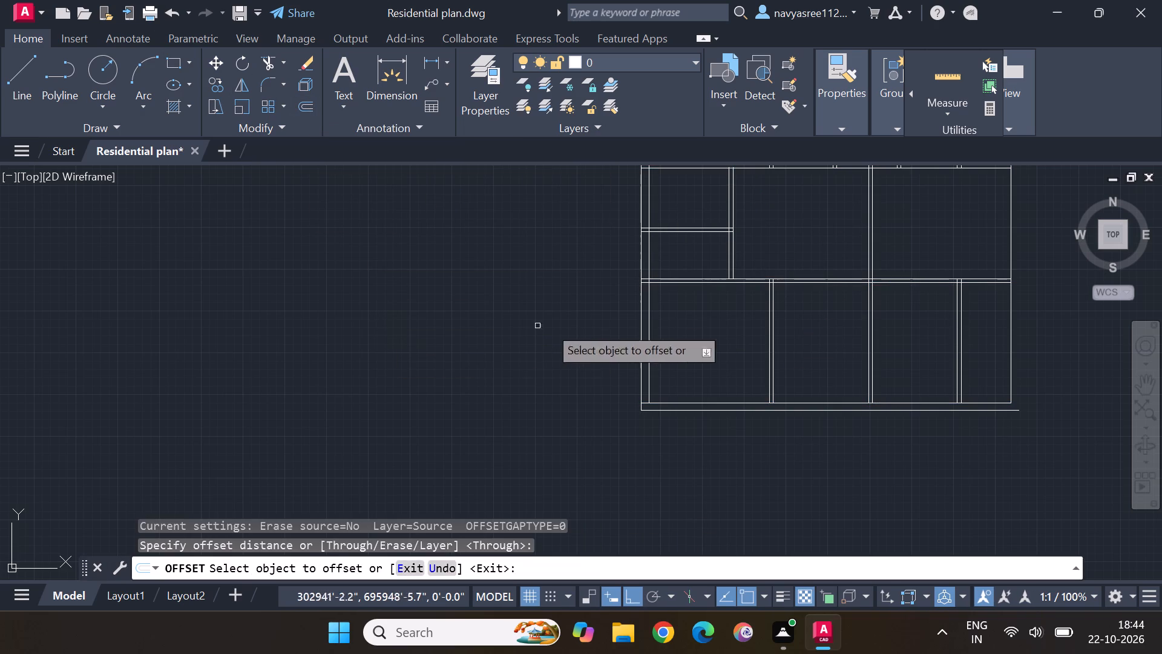
click(818, 283)
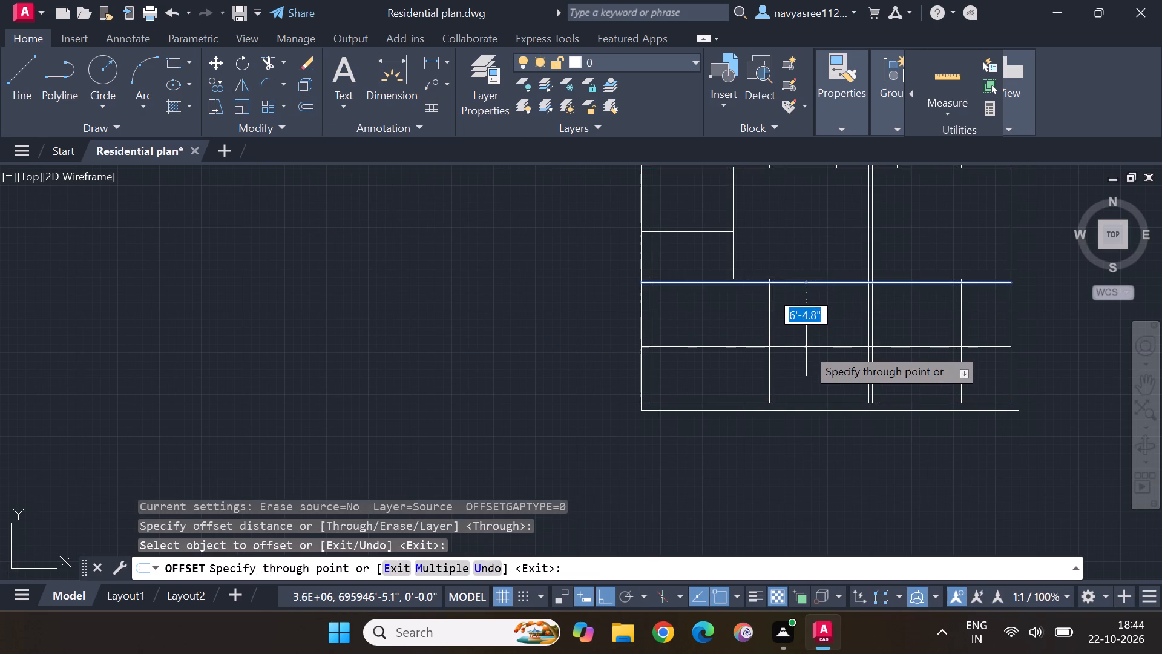
text(11)
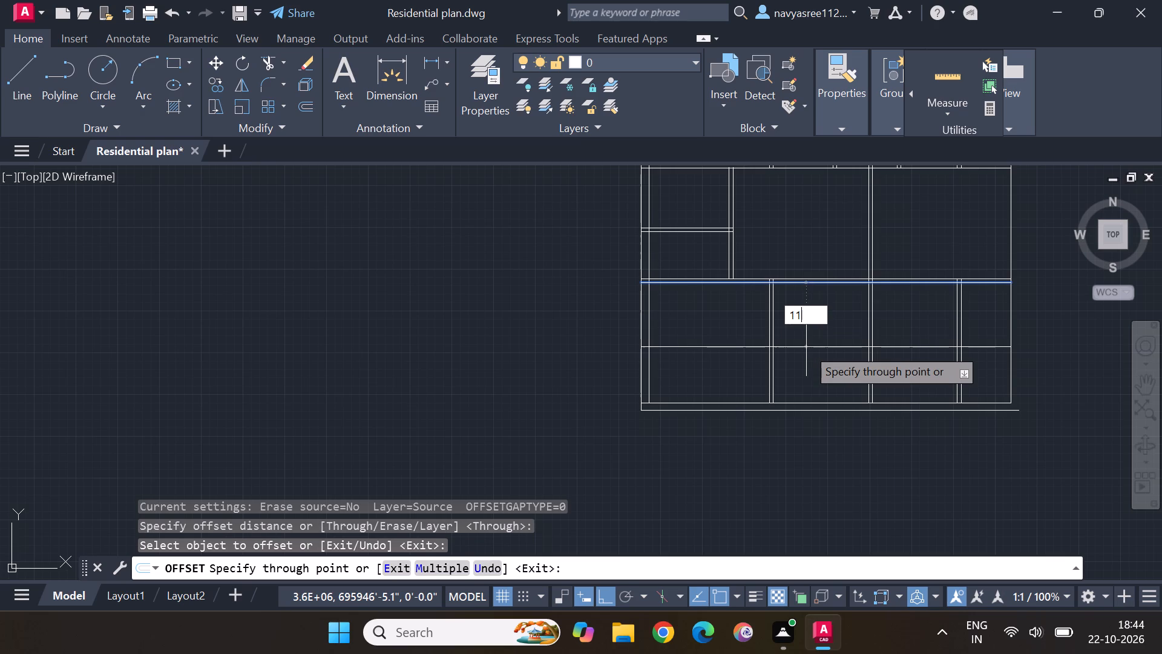
key(apostrophe)
key(Return)
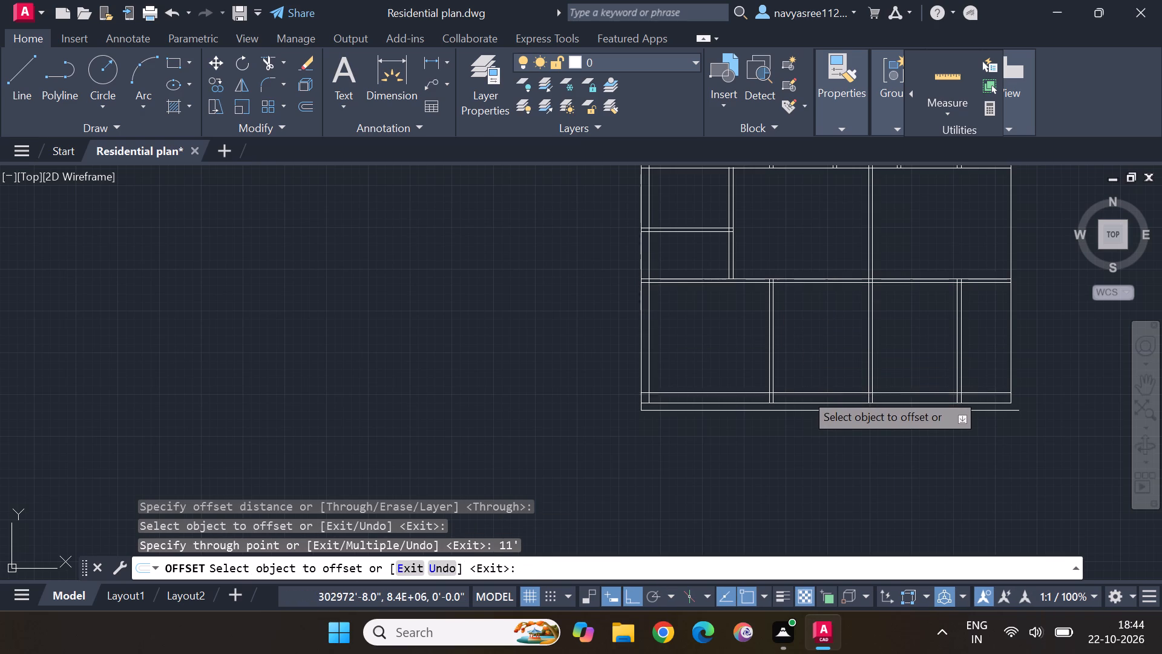
click(804, 392)
key(Escape)
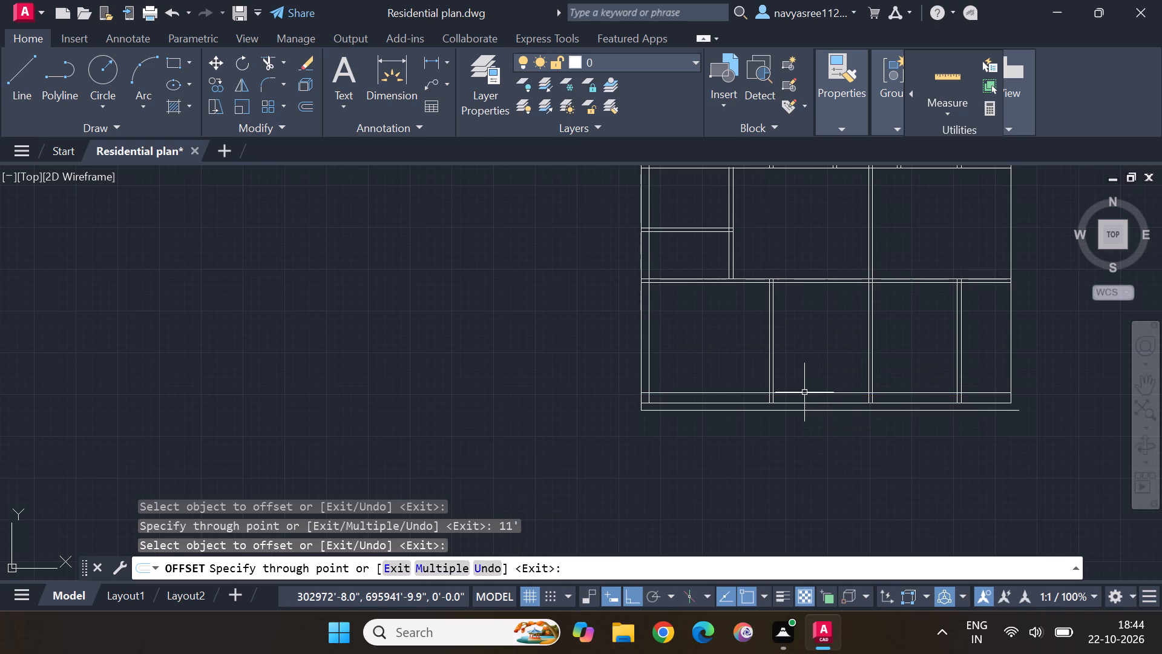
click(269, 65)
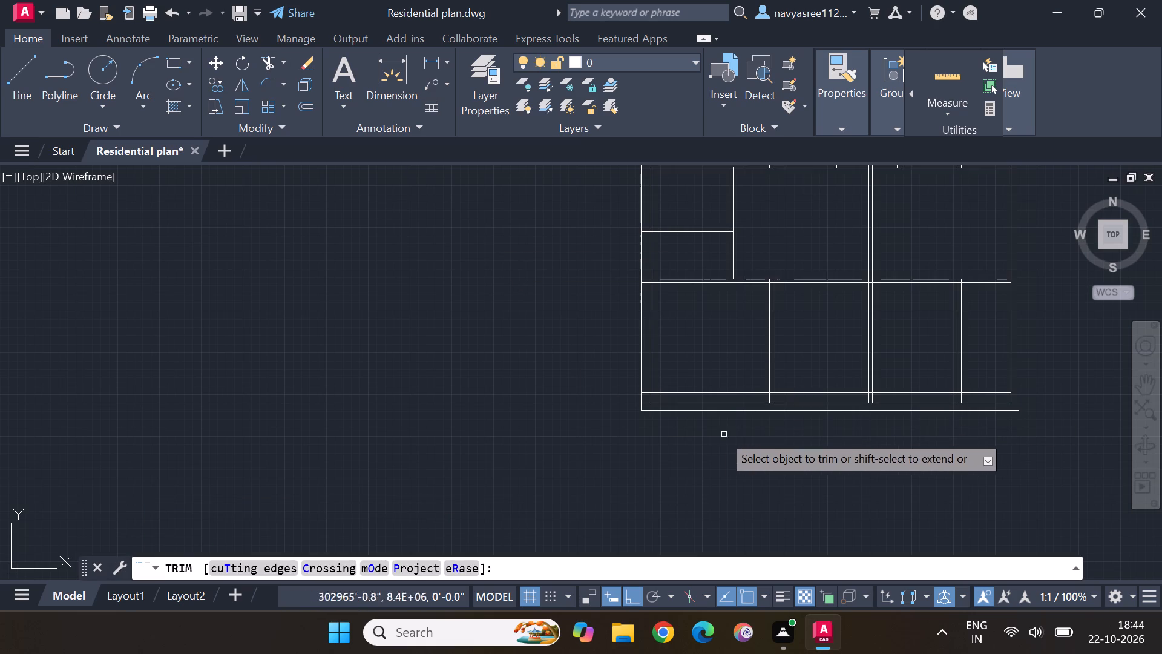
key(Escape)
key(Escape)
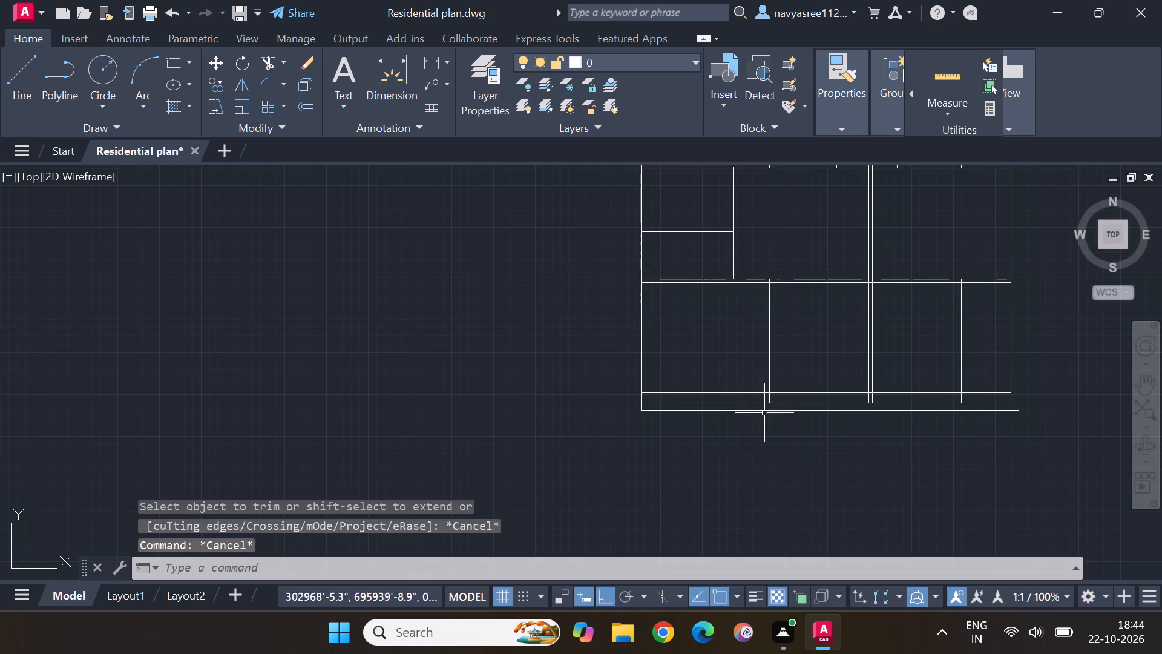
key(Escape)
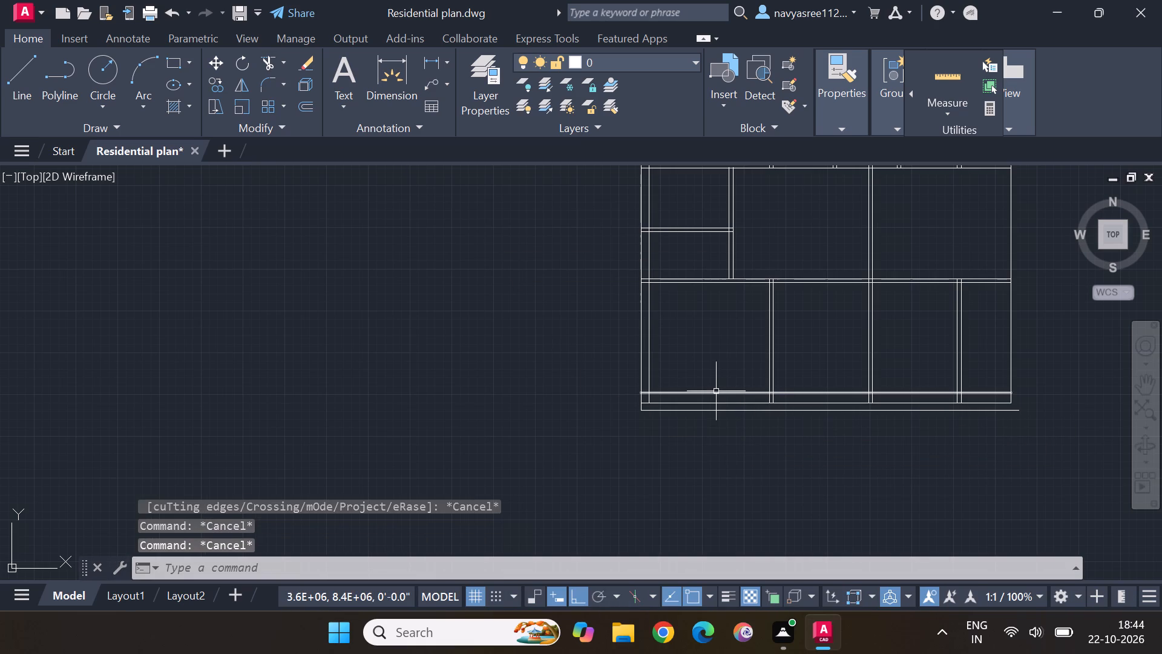
Extend the double lines of the two partitions flanking the bottom row's central room down to the lowest outer wall line.
key(e)
key(x)
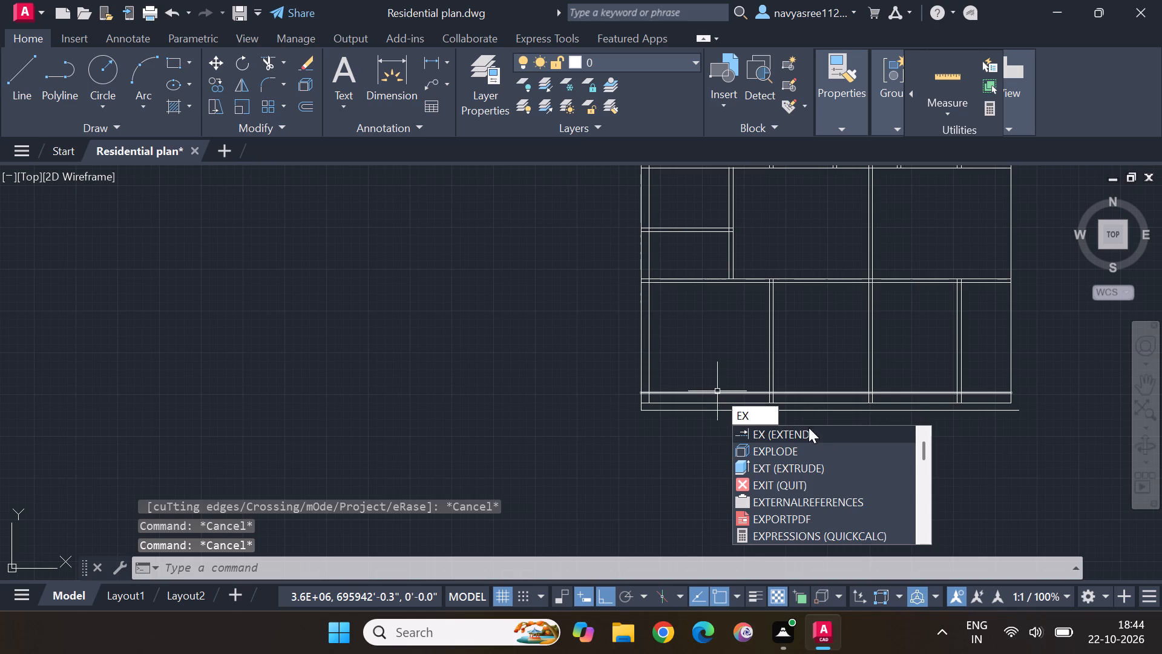
click(807, 429)
click(775, 400)
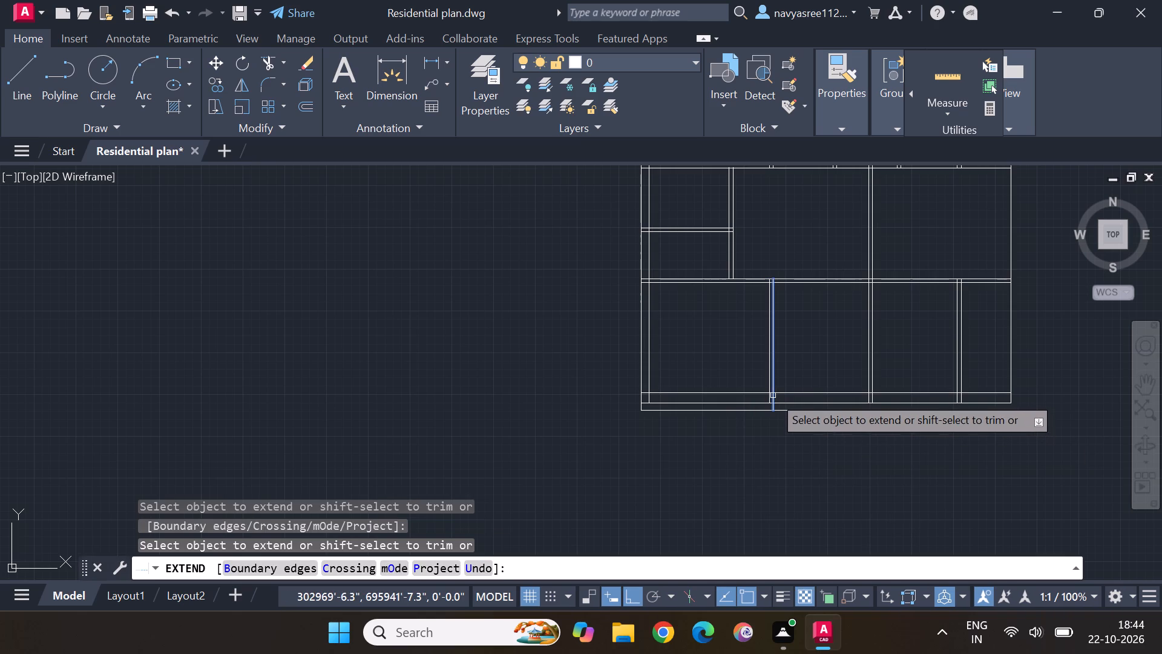
click(773, 395)
click(767, 395)
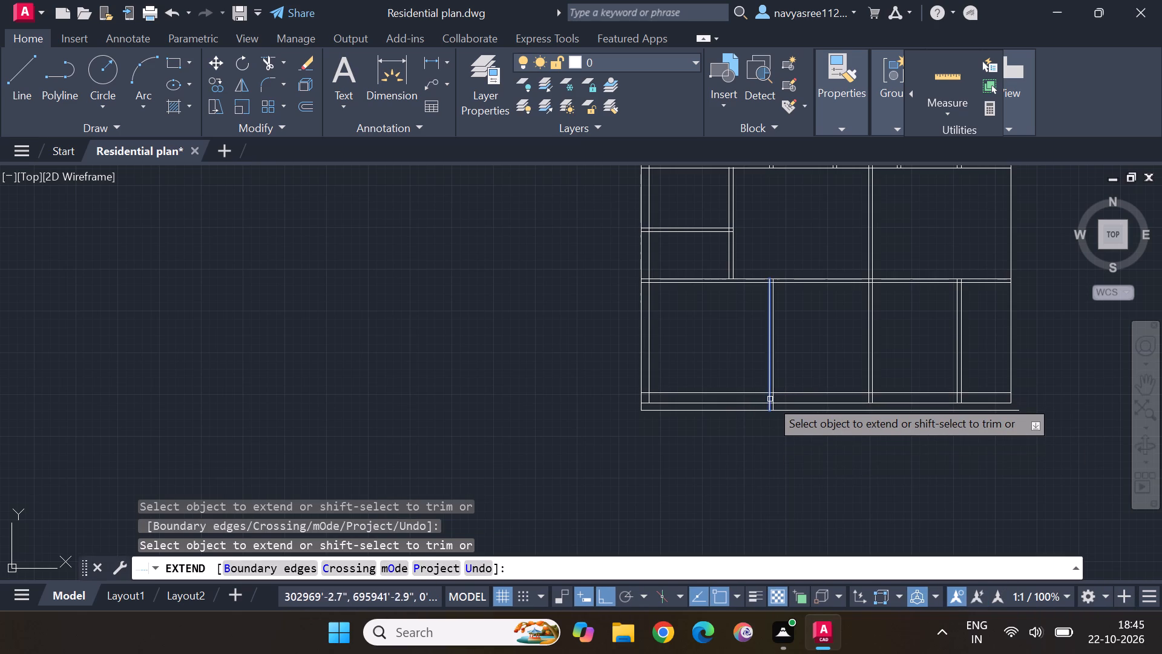
click(770, 399)
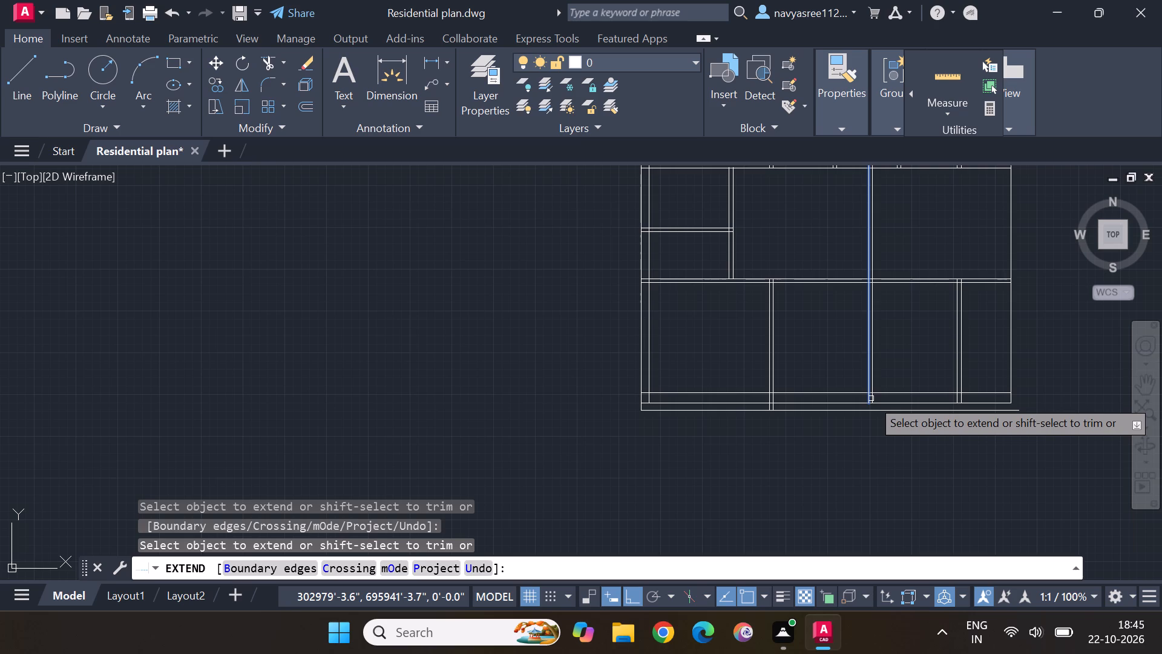
click(871, 398)
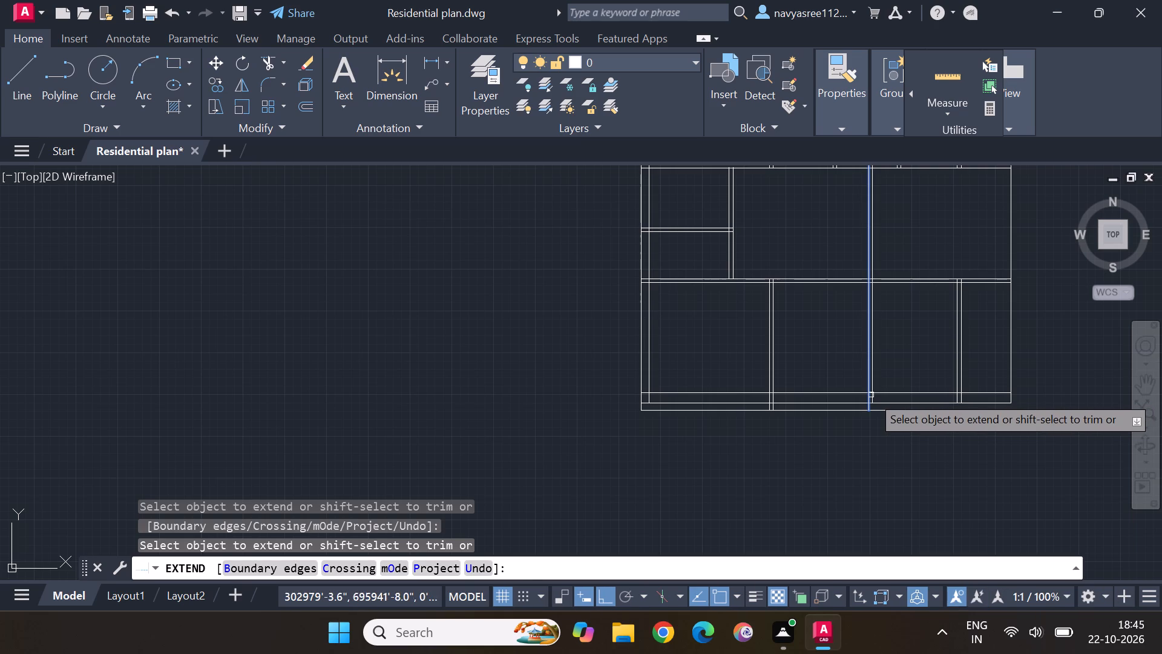
click(871, 395)
click(873, 395)
click(873, 396)
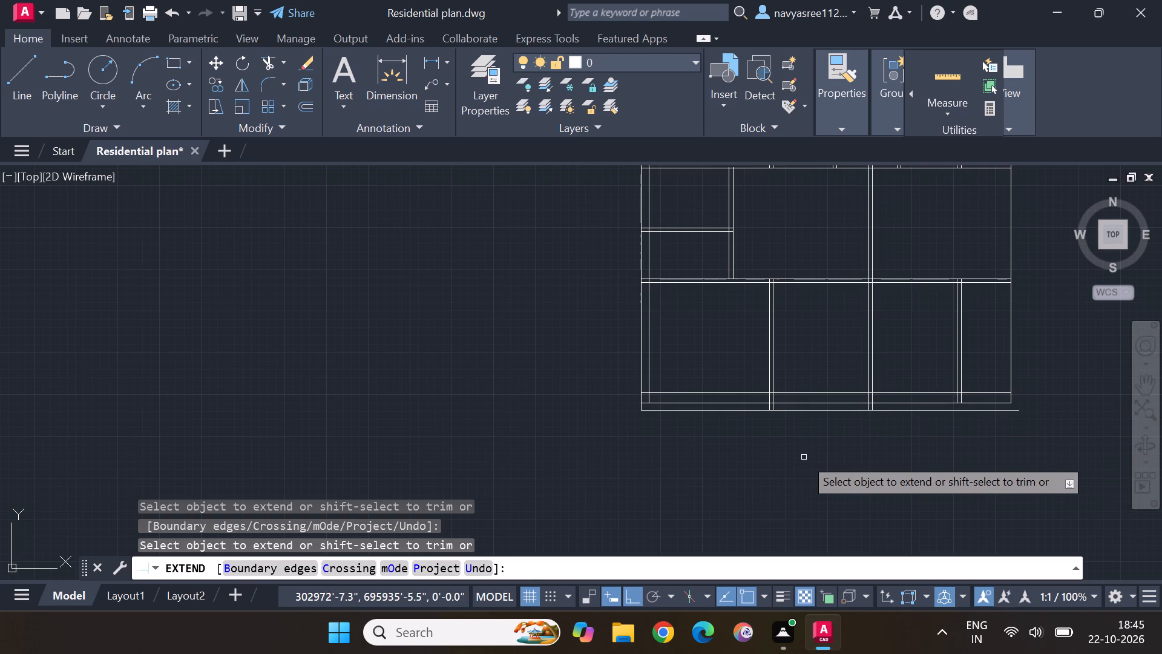
key(Escape)
key(Escape)
key(Escape)
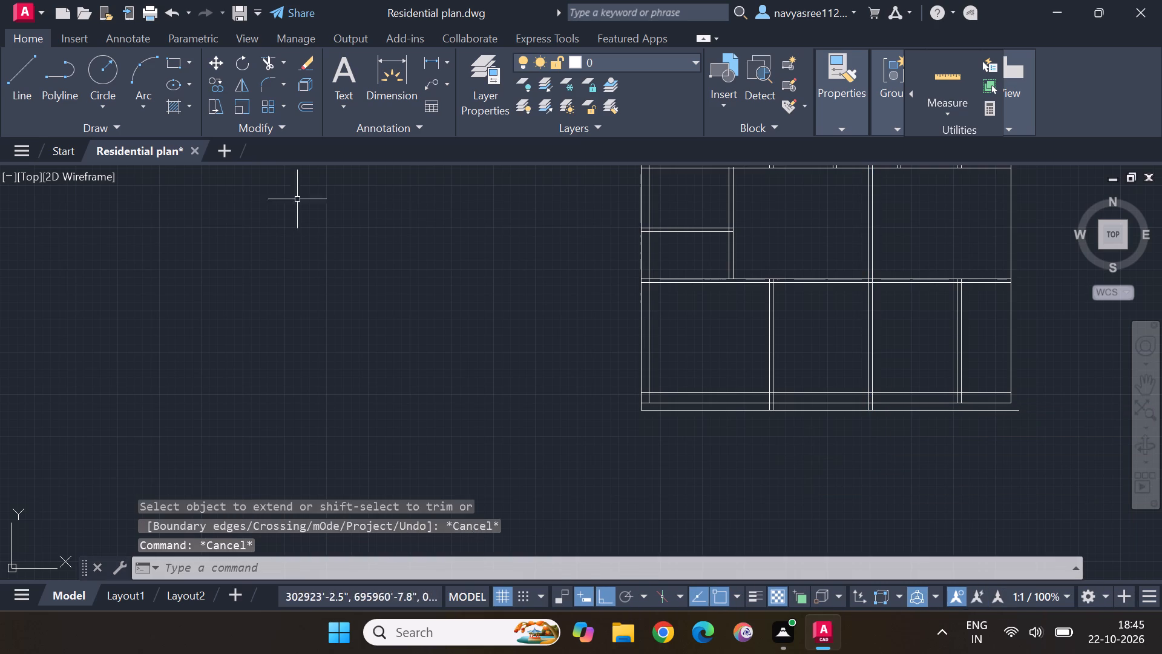
Trim the two lowest horizontal wall lines between the partitions of the bottom row's central room.
click(271, 65)
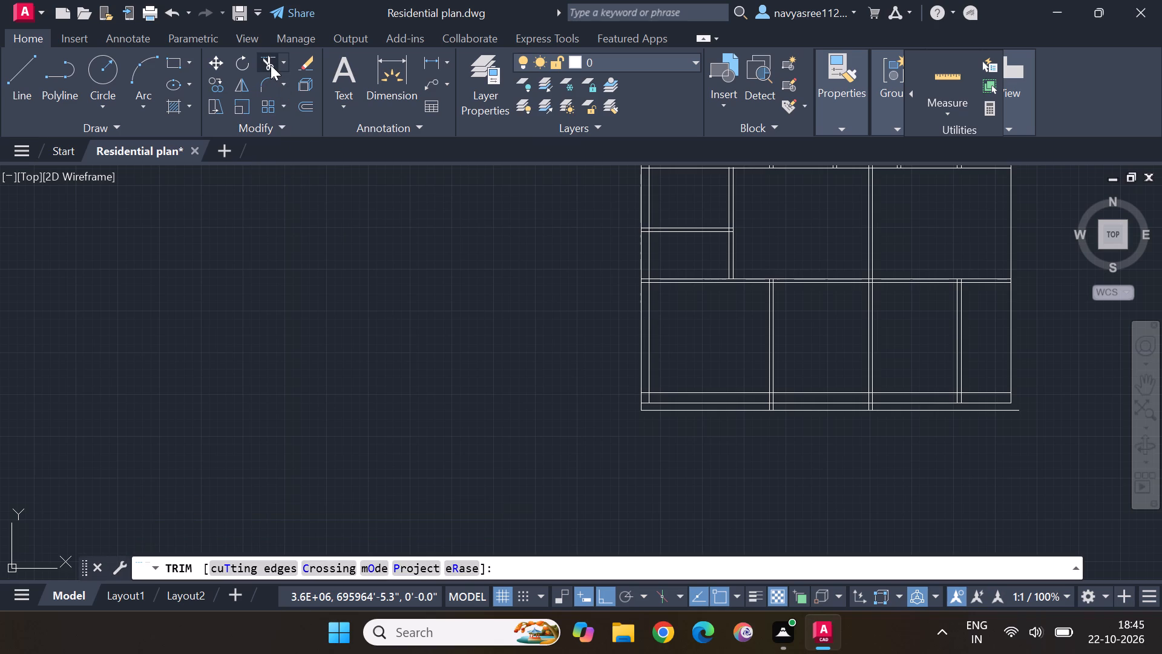
click(830, 405)
click(829, 409)
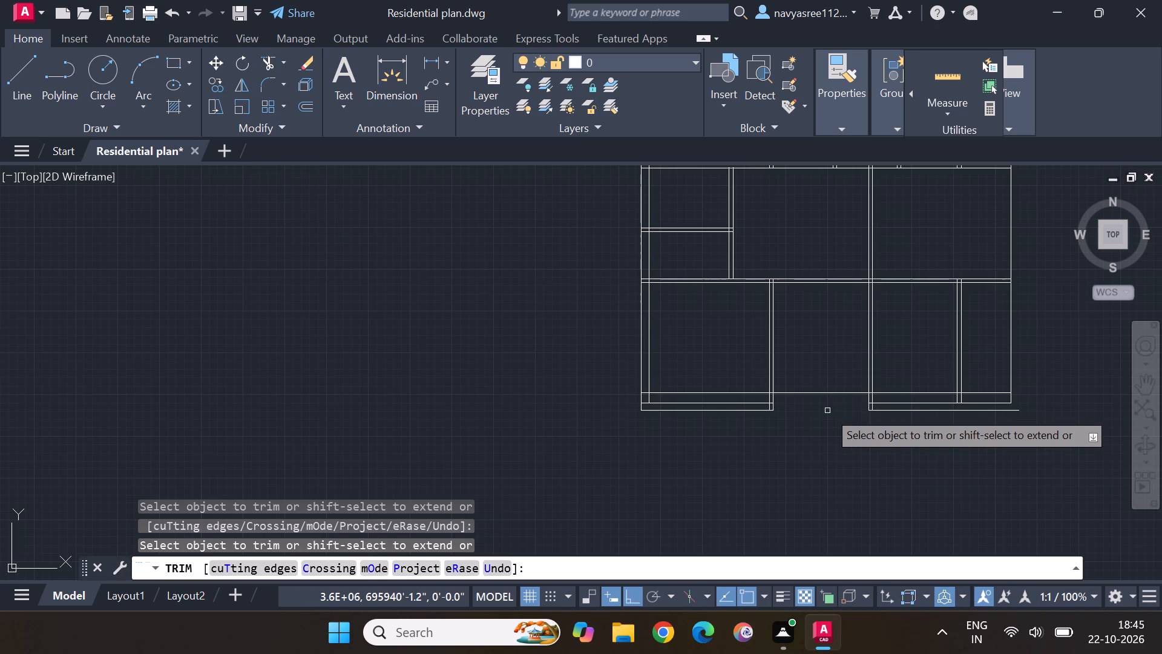
key(Escape)
key(Escape)
key(Escape)
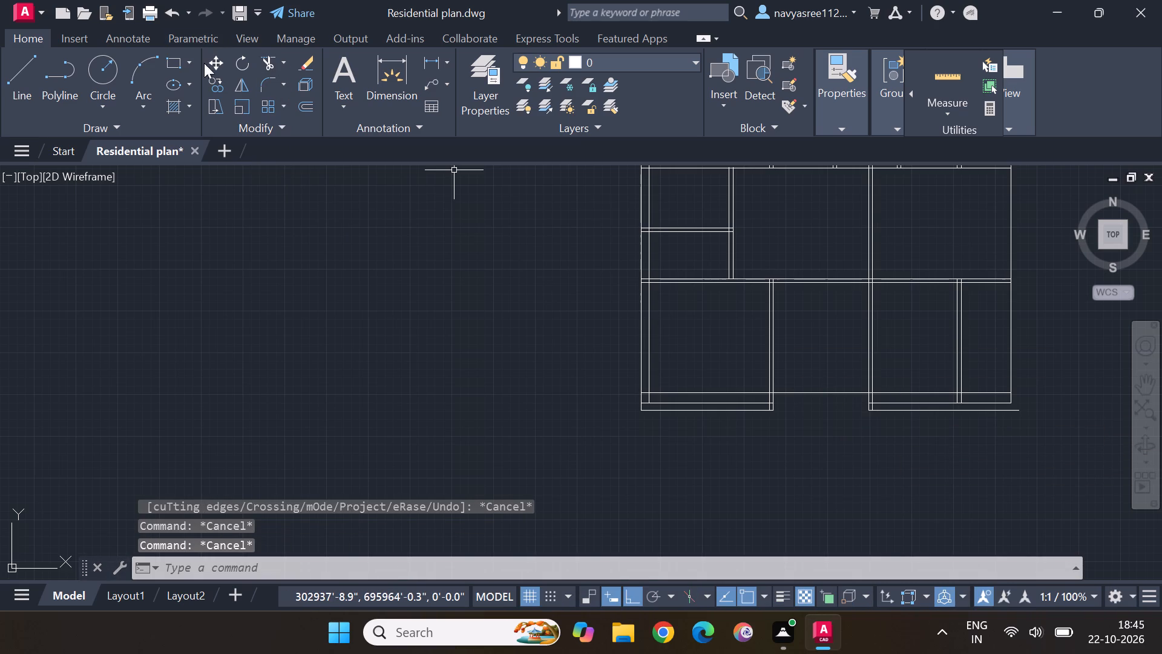
Offset the remaining horizontal line across the bottom of the central room 9" downward.
click(307, 101)
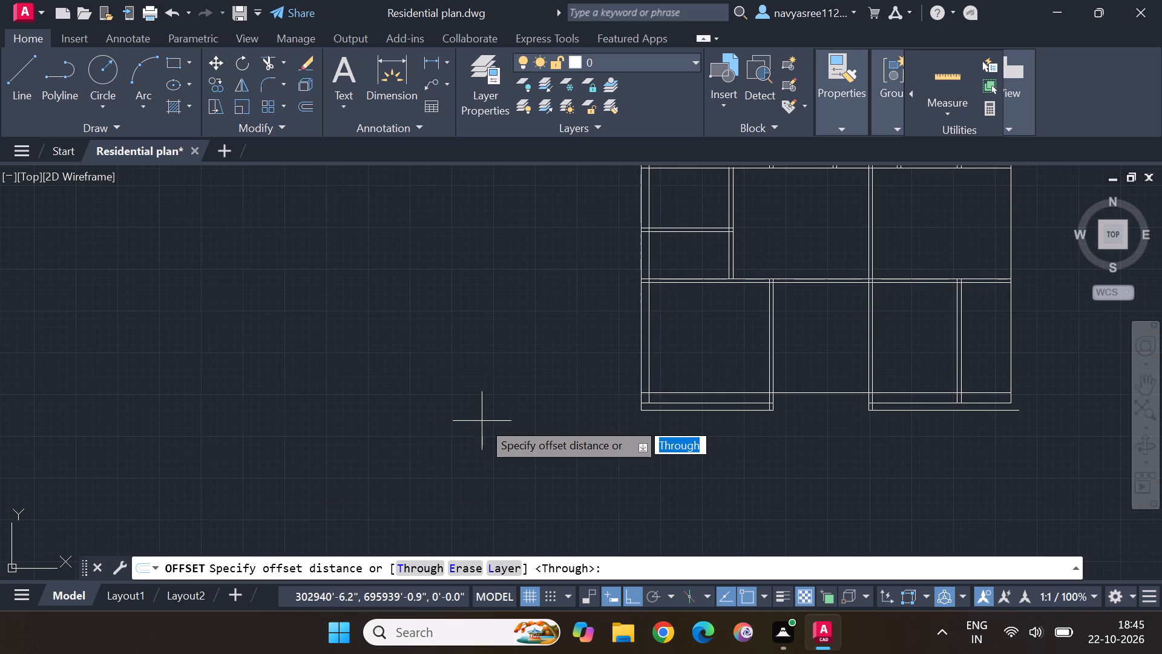
key(Return)
click(482, 421)
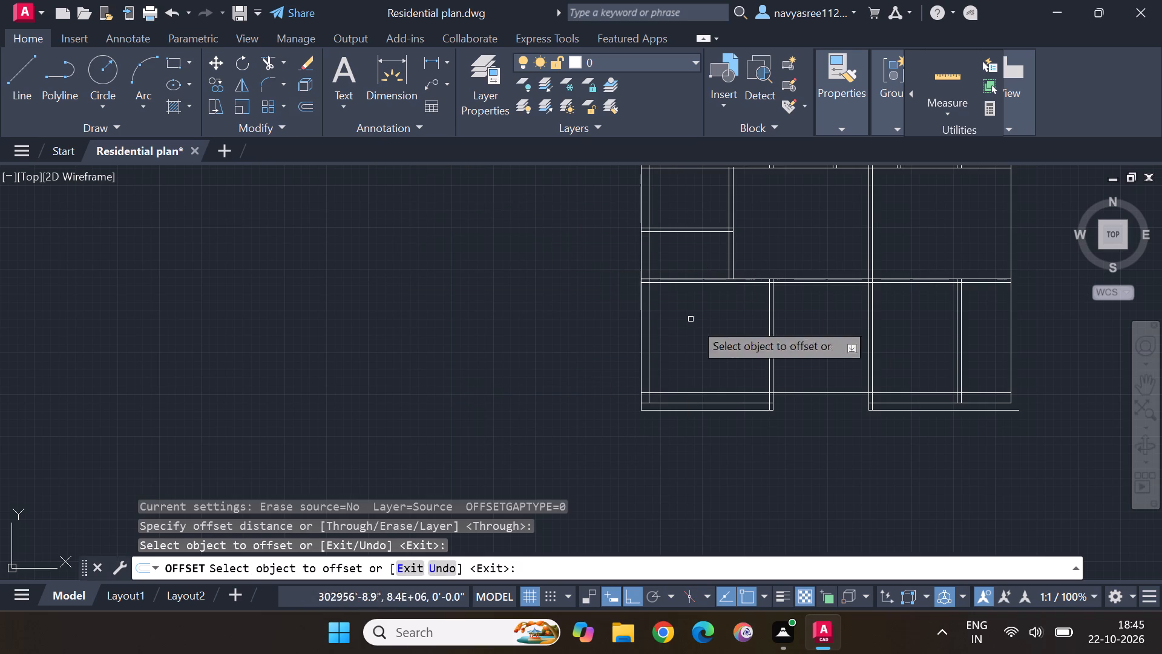
click(810, 394)
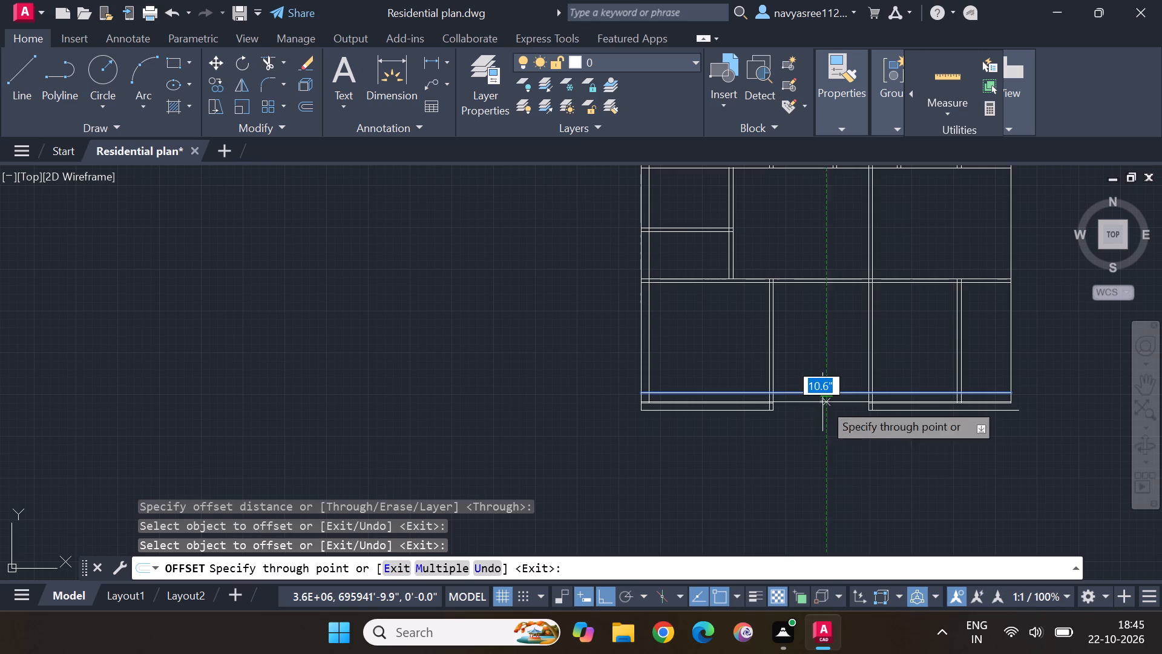
scroll(823, 405, up, 3)
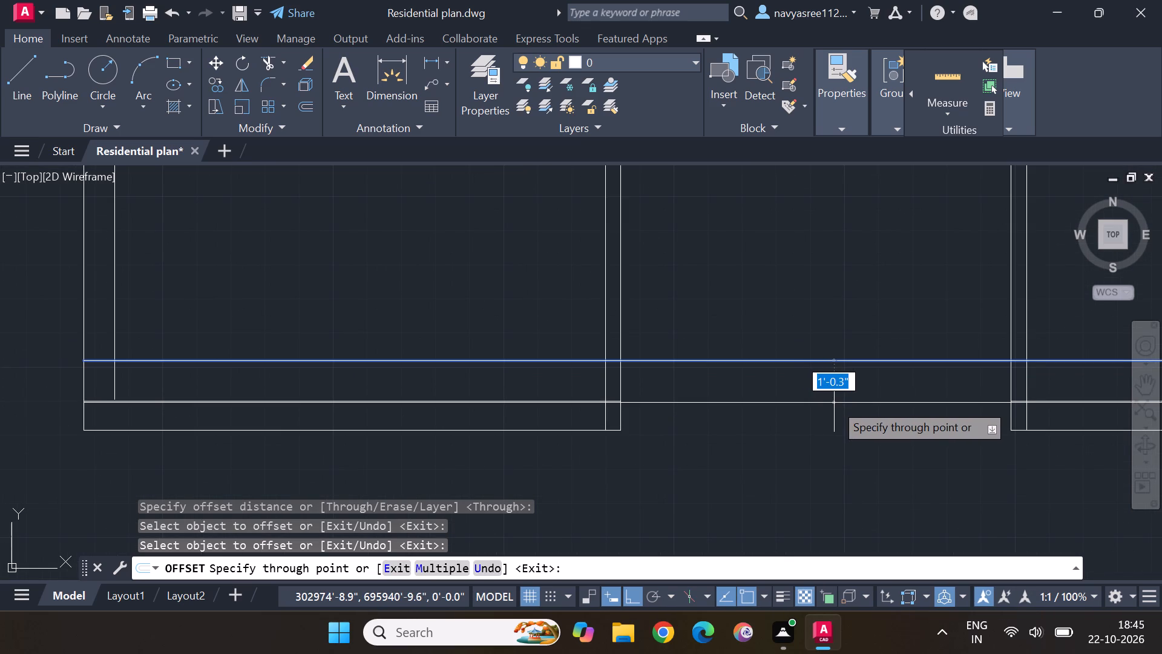
key(9)
key(shift+quotedbl)
key(Return)
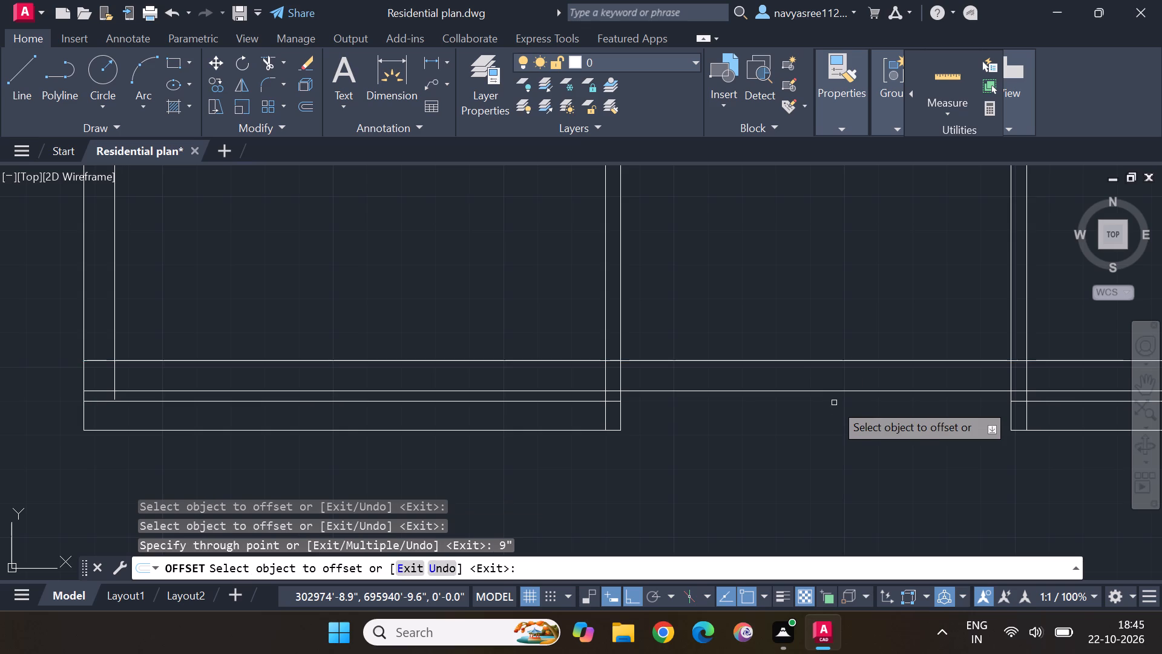
Offset the lower line of the central room's new bottom wall 5'8" downward.
scroll(814, 388, down, 1)
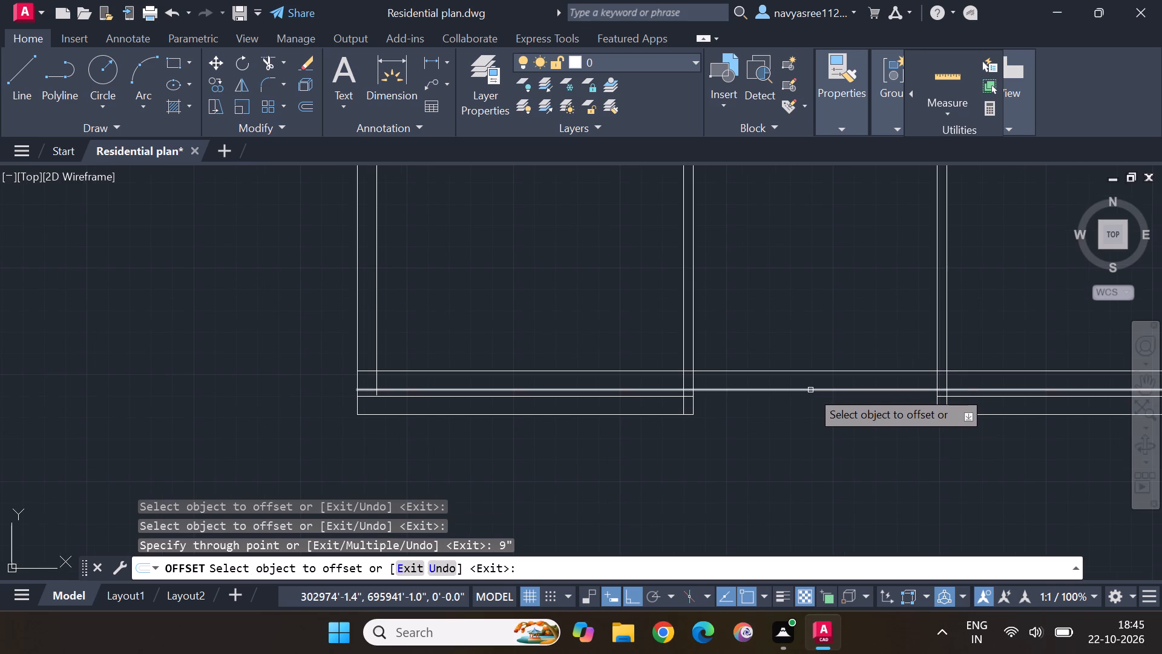
click(810, 391)
key(5)
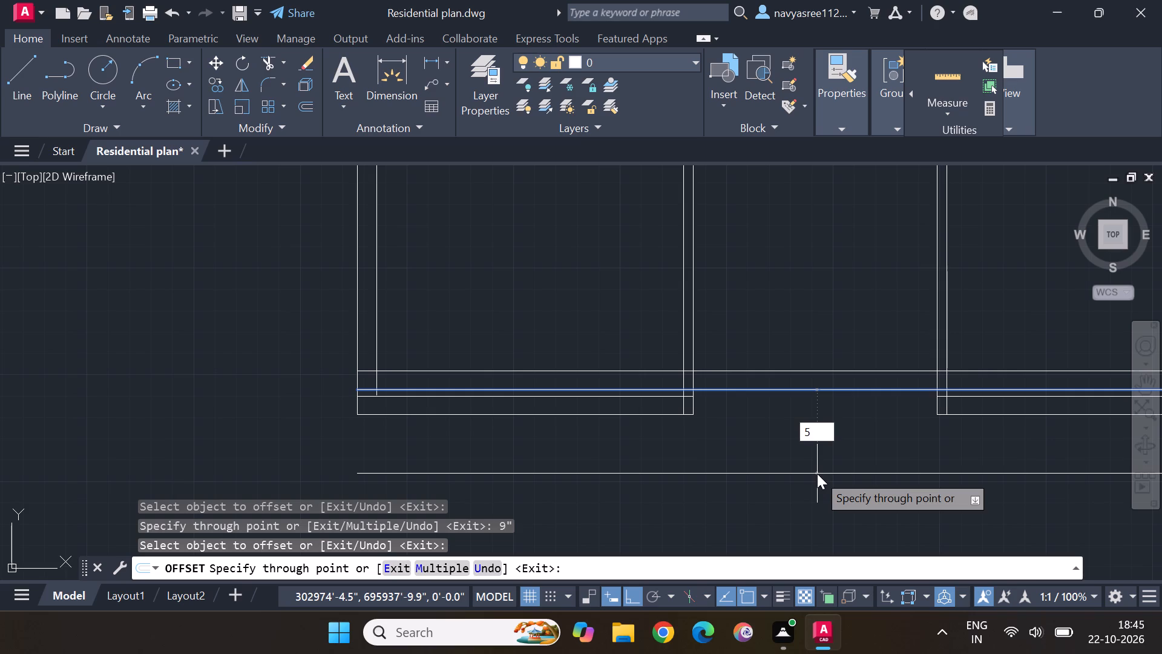
key(apostrophe)
key(8)
key(shift+quotedbl)
key(Return)
scroll(814, 462, down, 2)
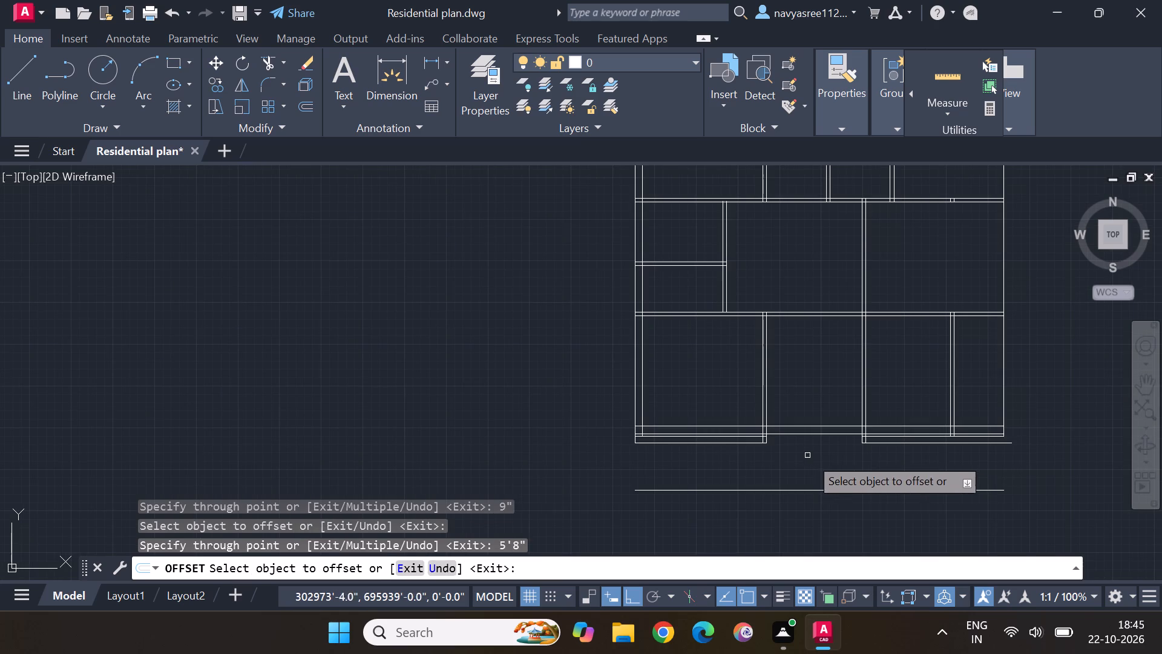
scroll(792, 447, up, 2)
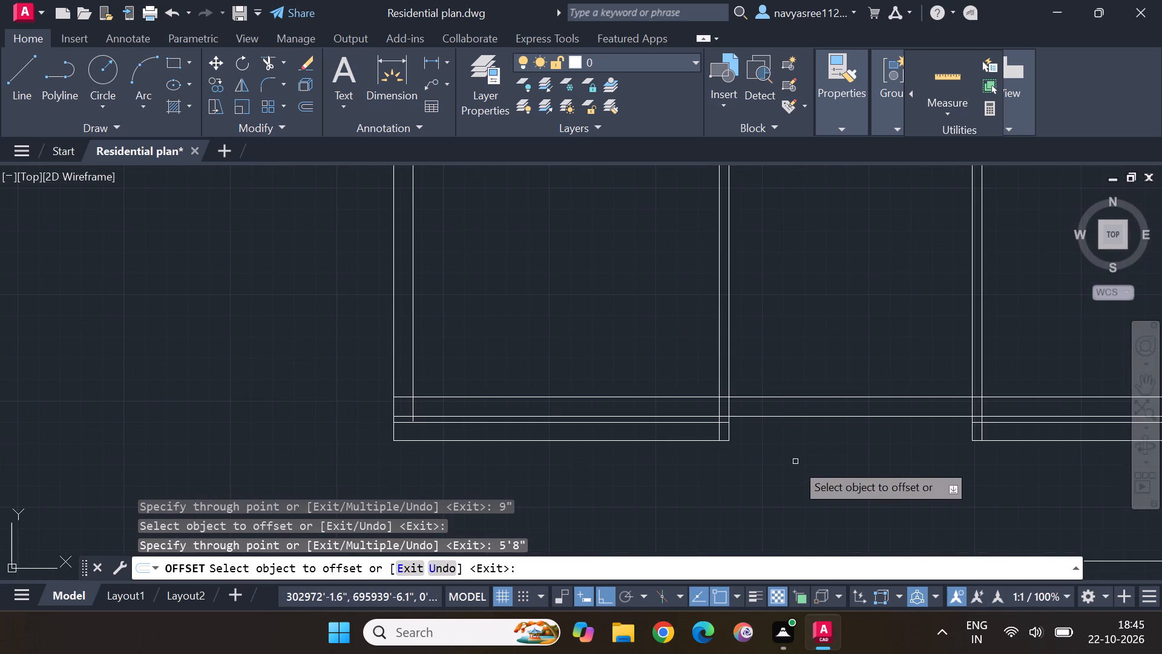
scroll(786, 460, down, 2)
key(Escape)
key(Escape)
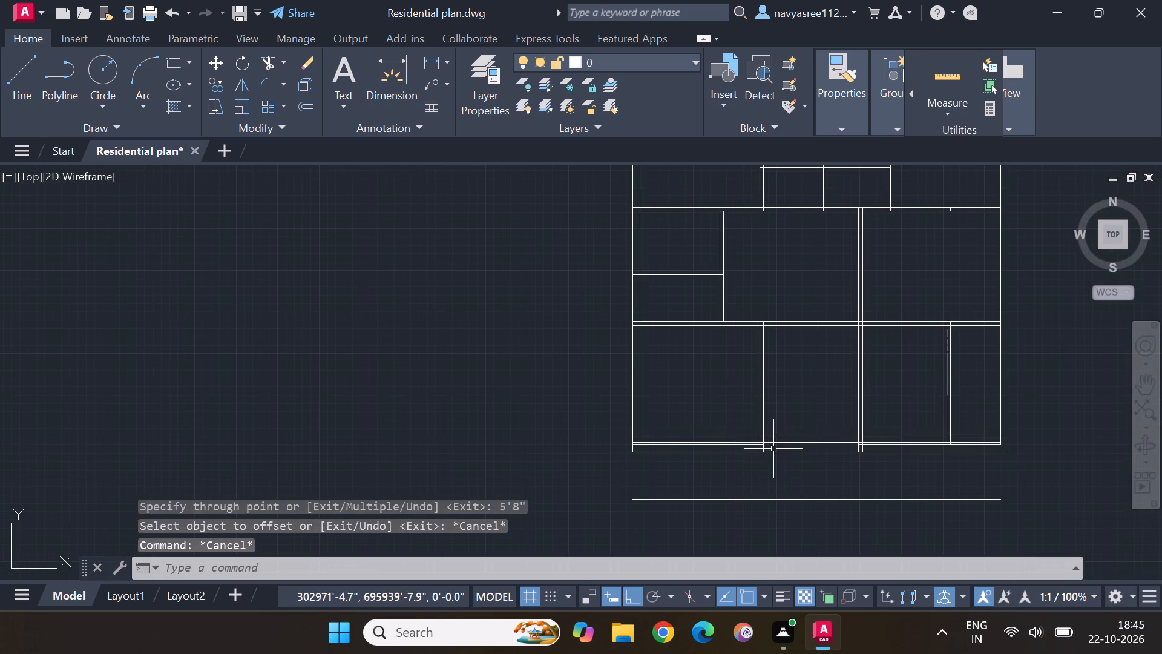
key(Escape)
key(Escape)
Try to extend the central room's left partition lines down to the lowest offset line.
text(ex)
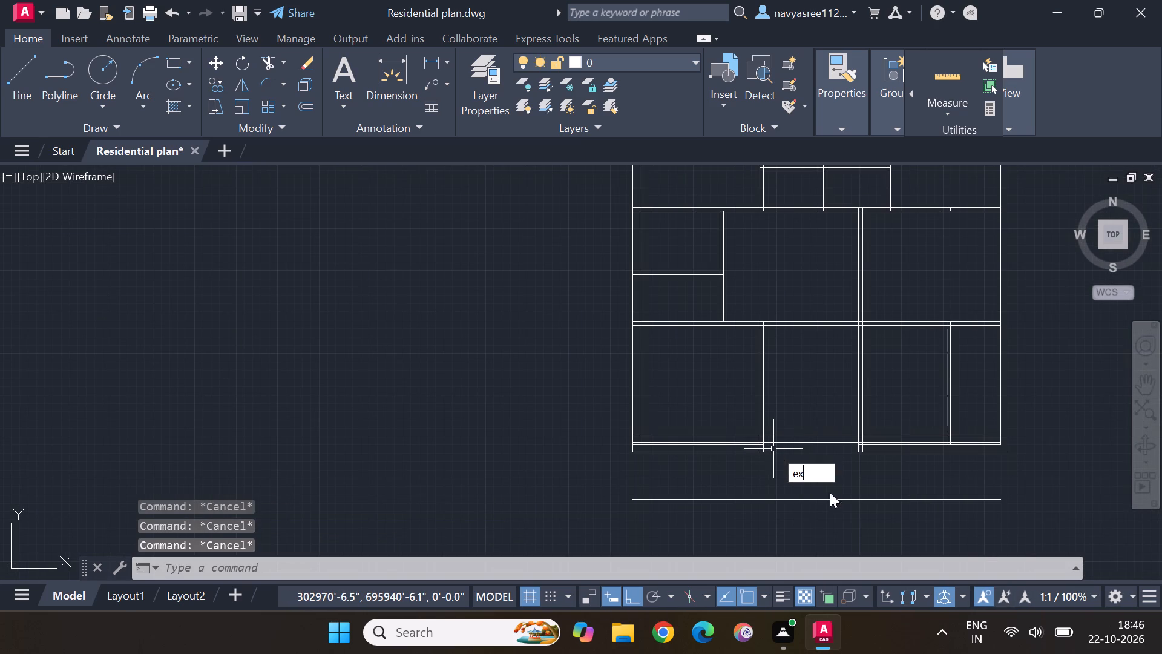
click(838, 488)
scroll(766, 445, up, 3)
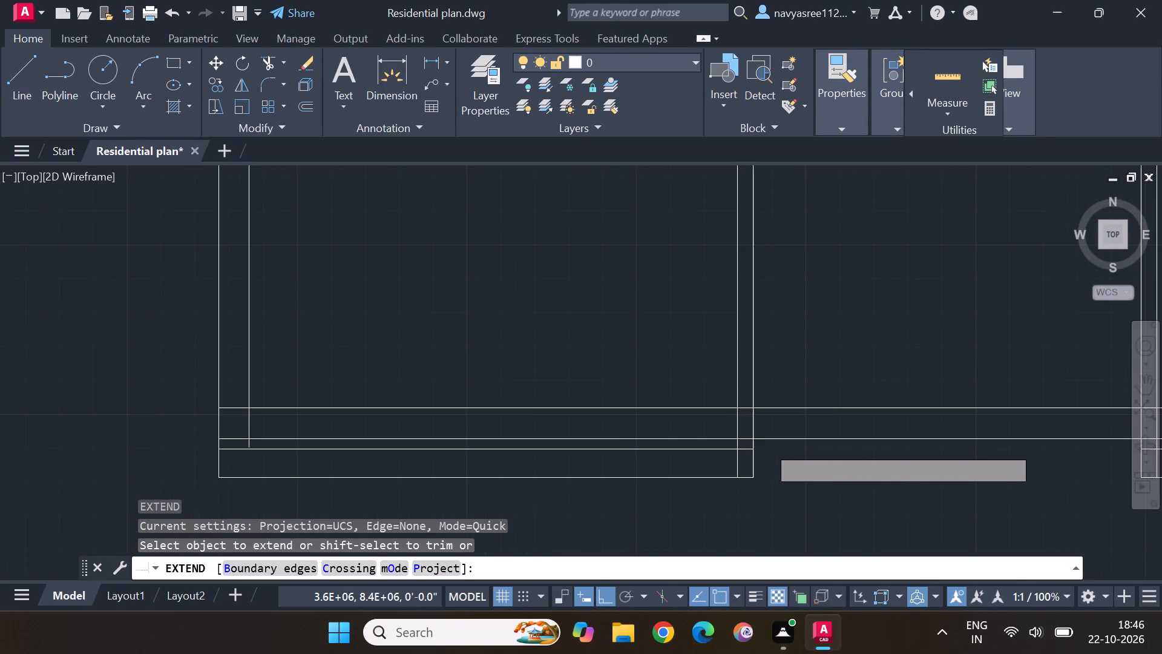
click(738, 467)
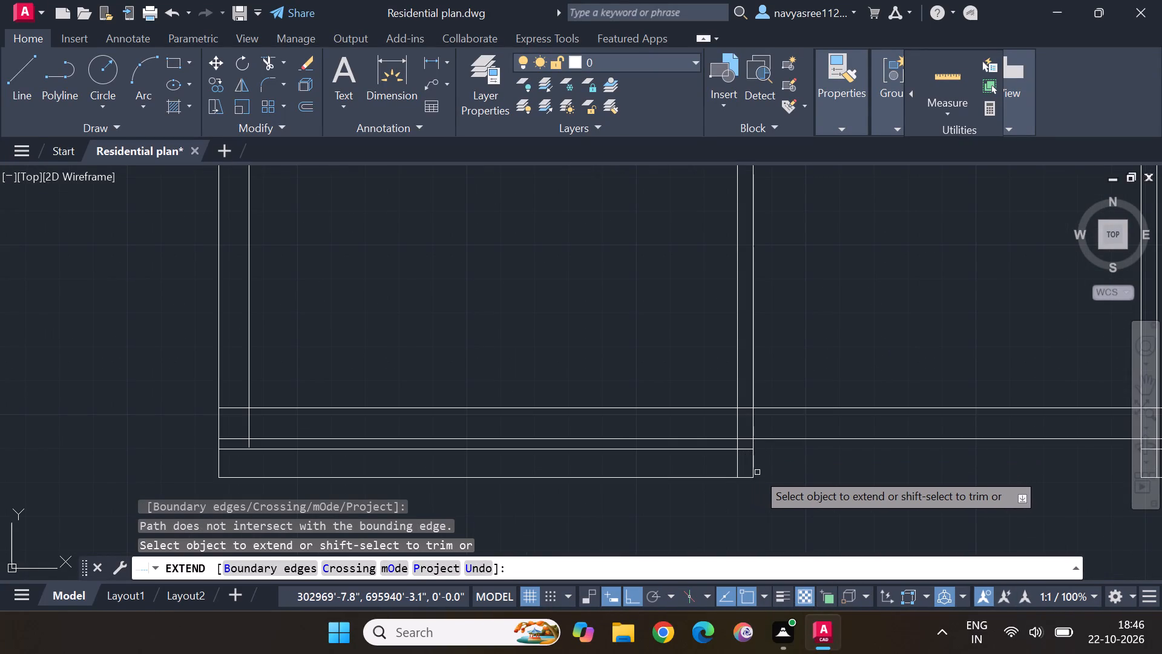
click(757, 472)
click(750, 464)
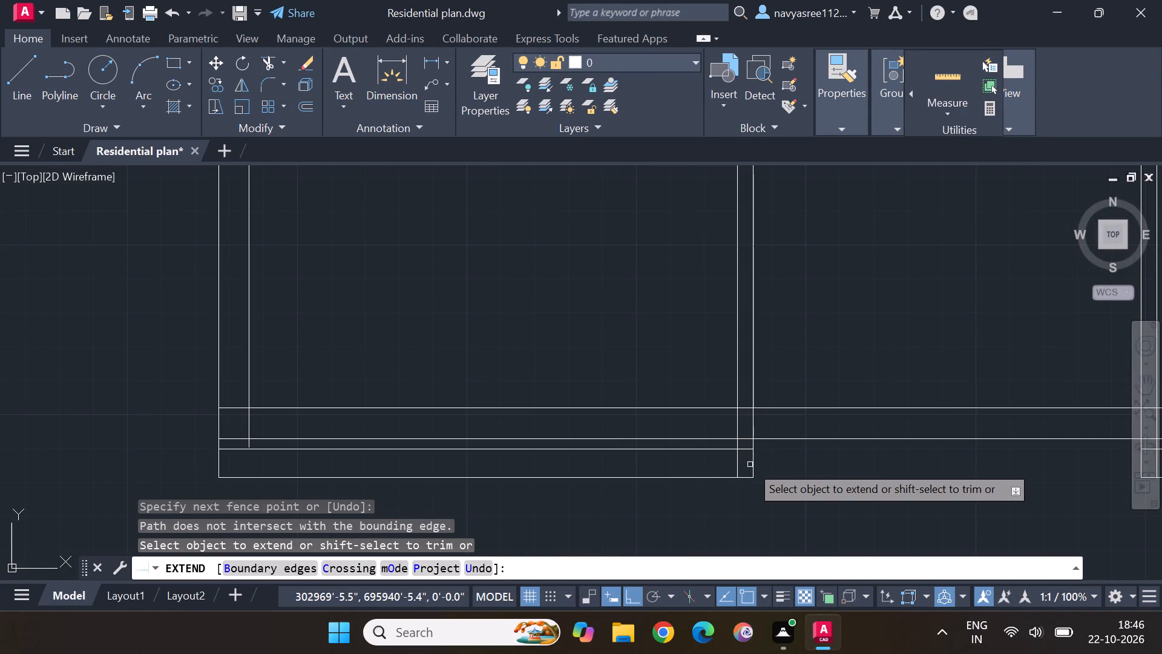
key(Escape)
Stretch the lower ends of both left partition lines of the central room down to the lowest offset line.
click(753, 466)
click(735, 465)
scroll(760, 474, down, 2)
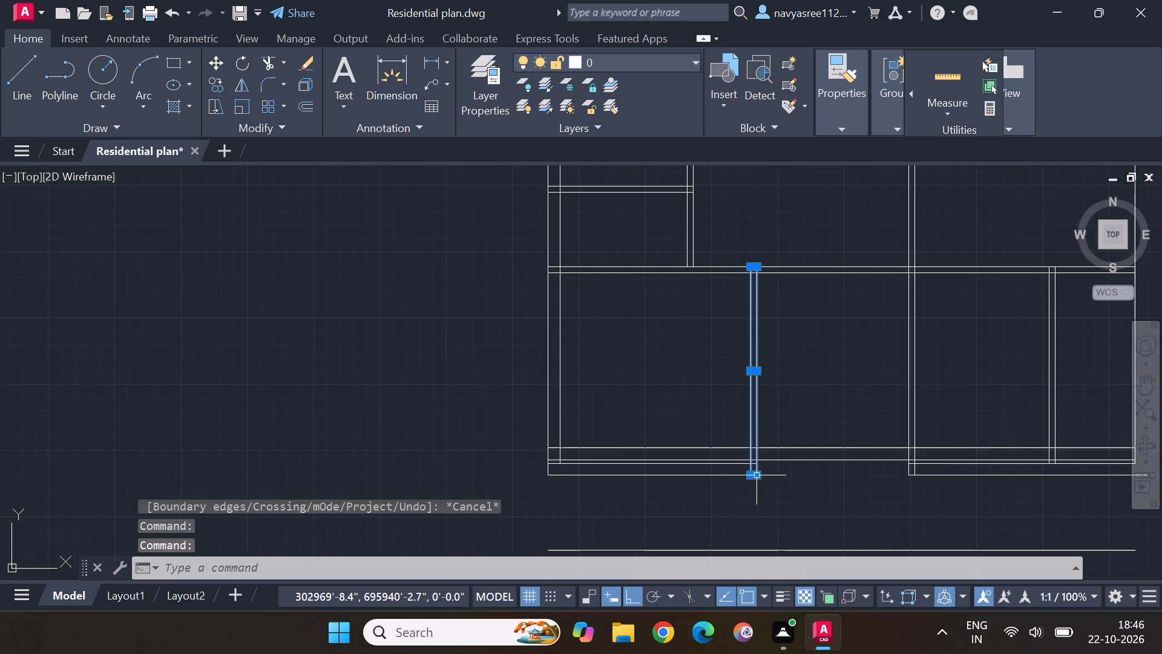
middle_drag(783, 512, 787, 404)
scroll(782, 381, up, 2)
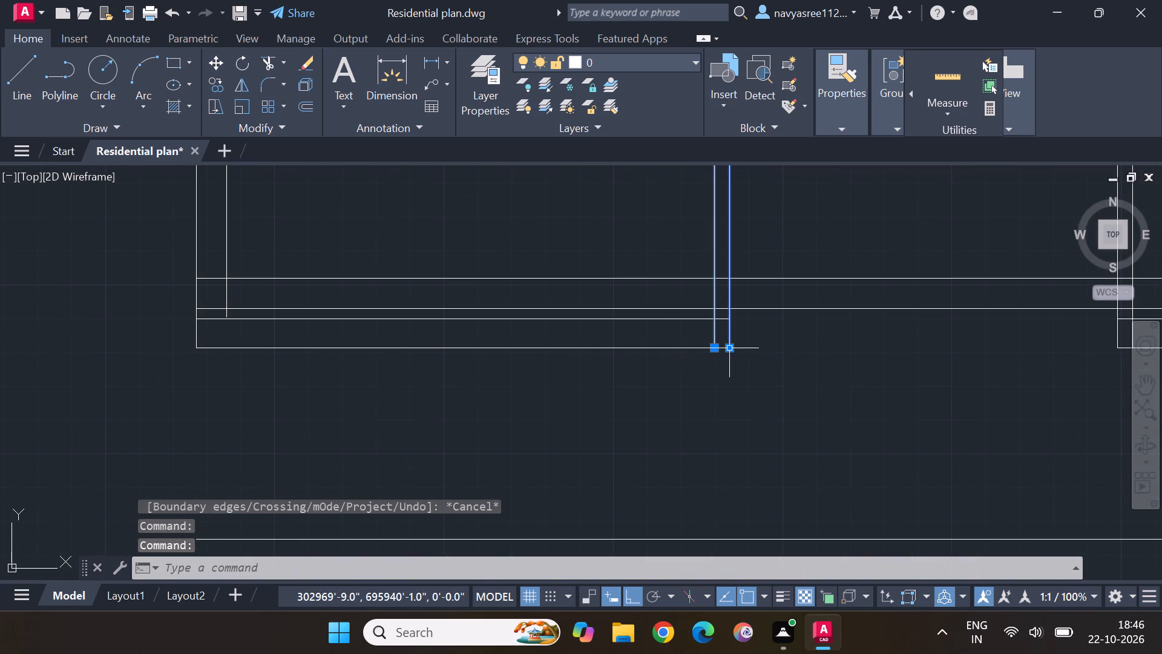
click(735, 349)
click(732, 424)
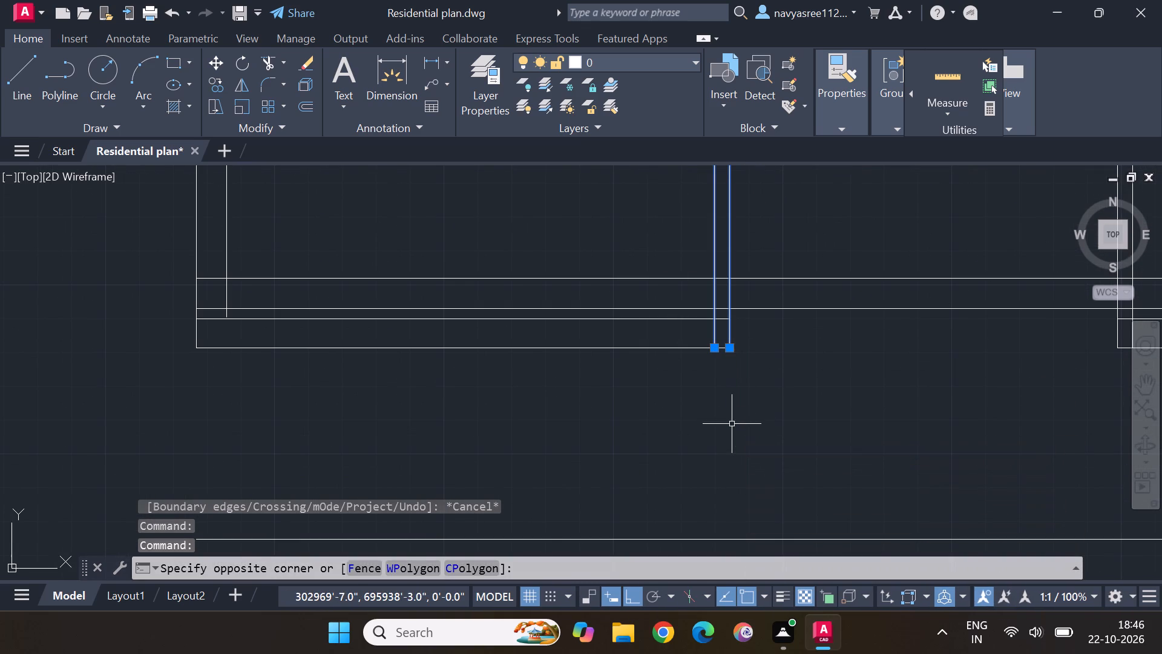
click(733, 348)
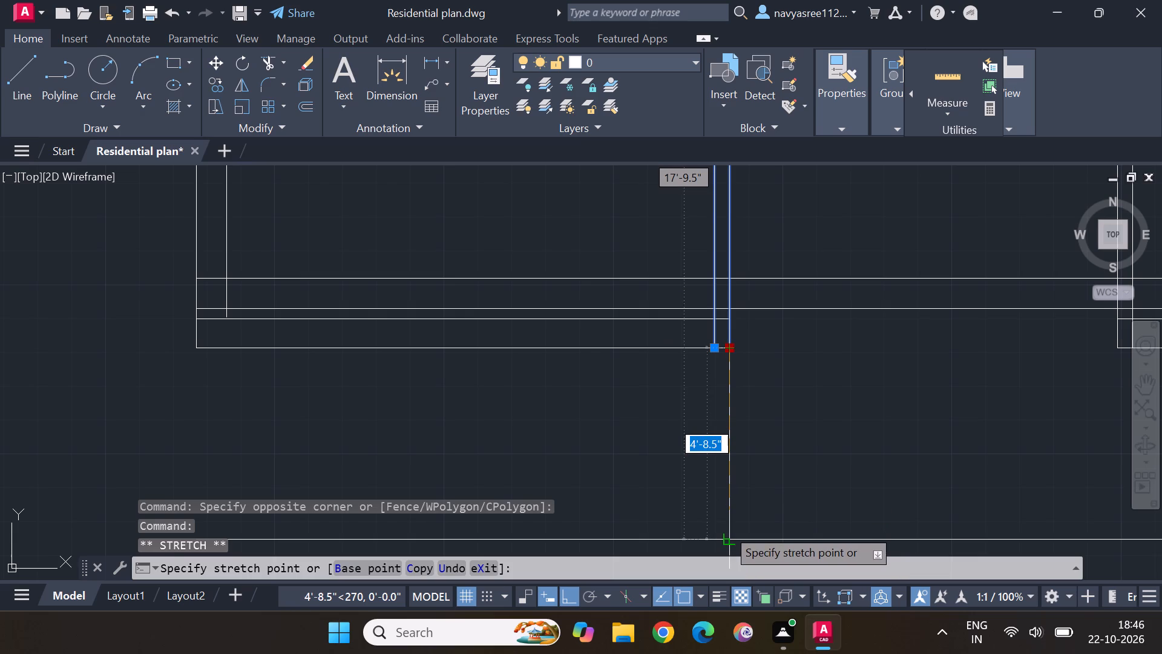
click(726, 538)
key(Escape)
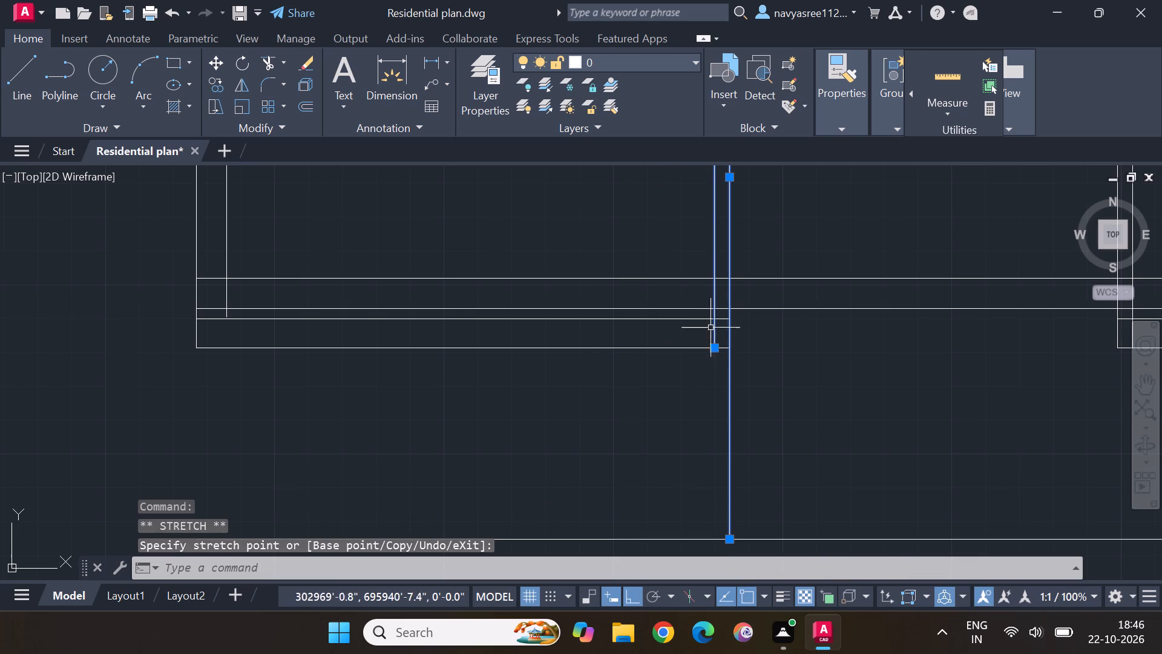
click(713, 348)
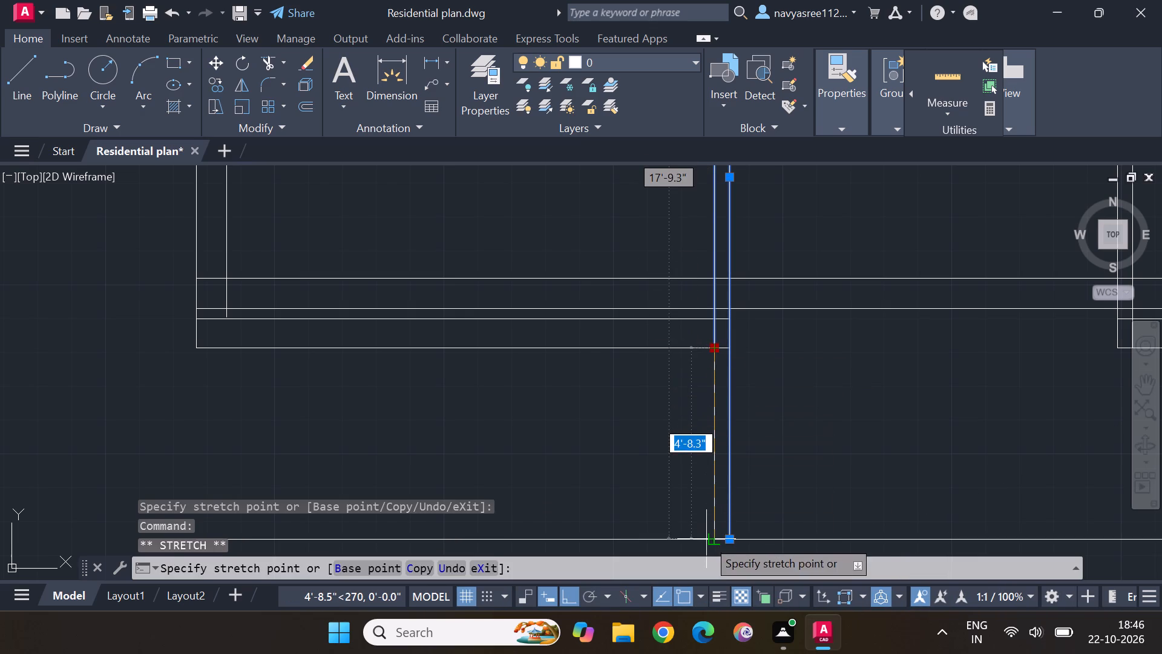
click(710, 538)
key(Escape)
key(Escape)
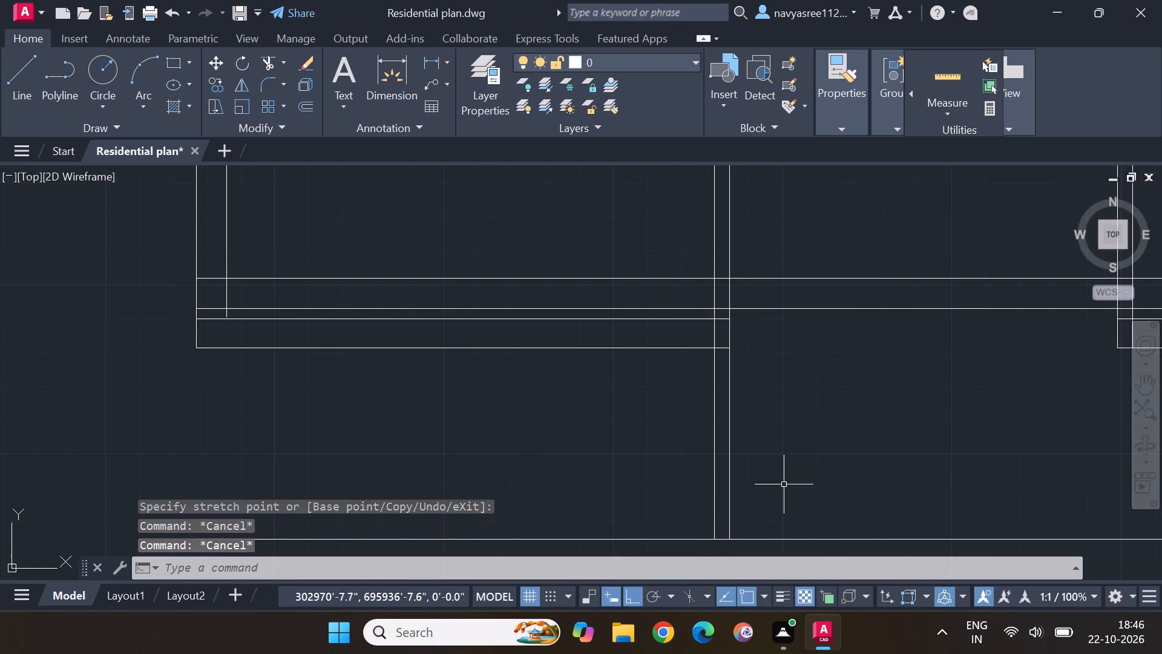
Stretch the lower ends of both right partition lines of the central room down to the lowest offset line.
scroll(816, 467, down, 1)
middle_drag(904, 481, 774, 444)
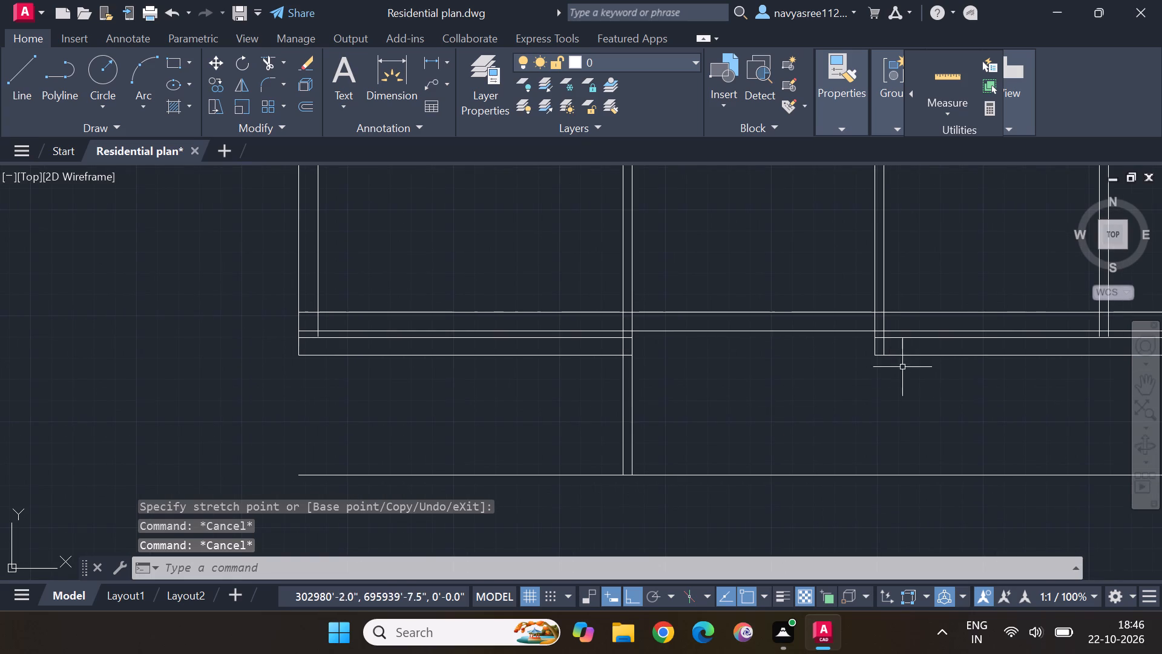
click(888, 352)
click(885, 352)
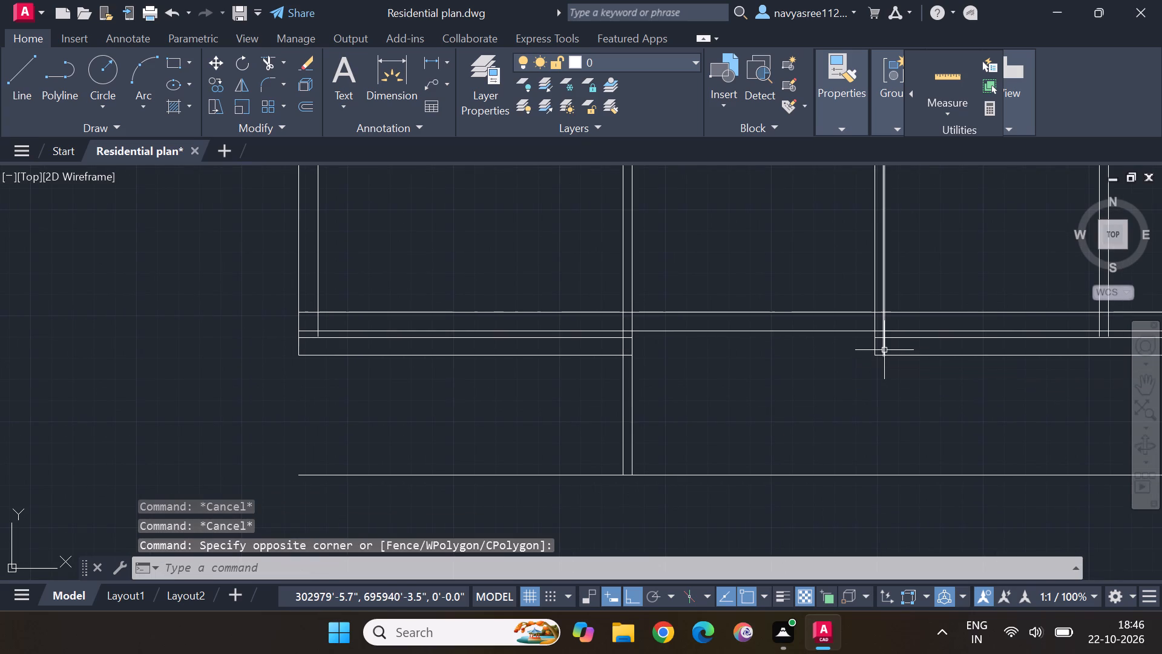
click(884, 349)
click(884, 357)
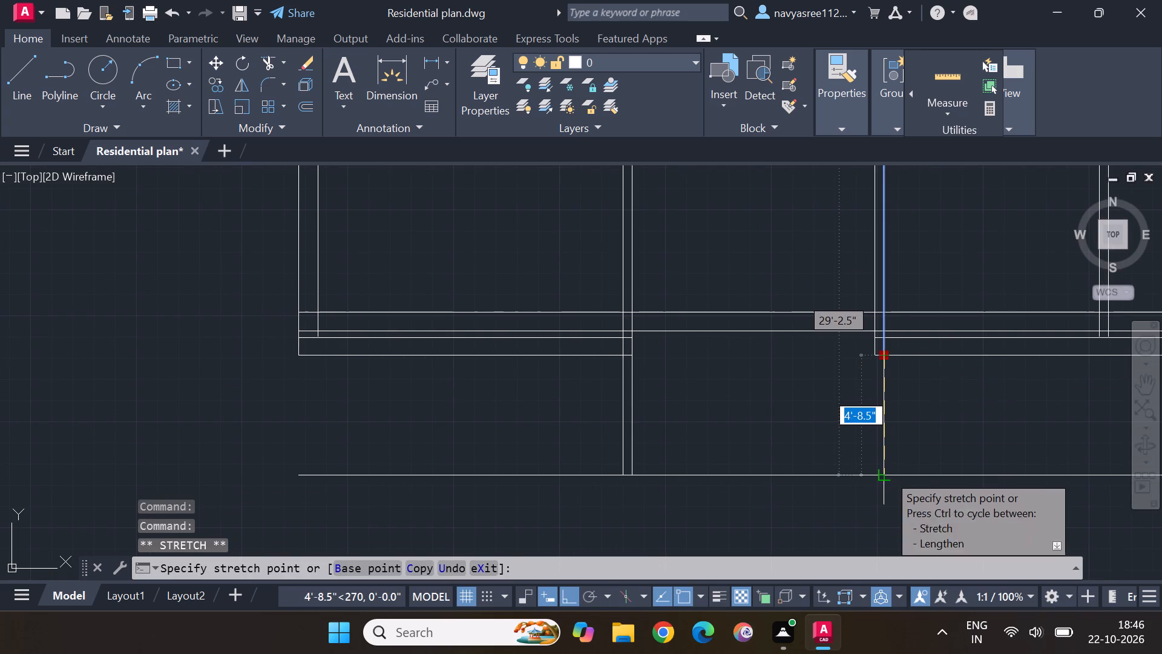
click(887, 473)
key(Escape)
key(Escape)
click(875, 353)
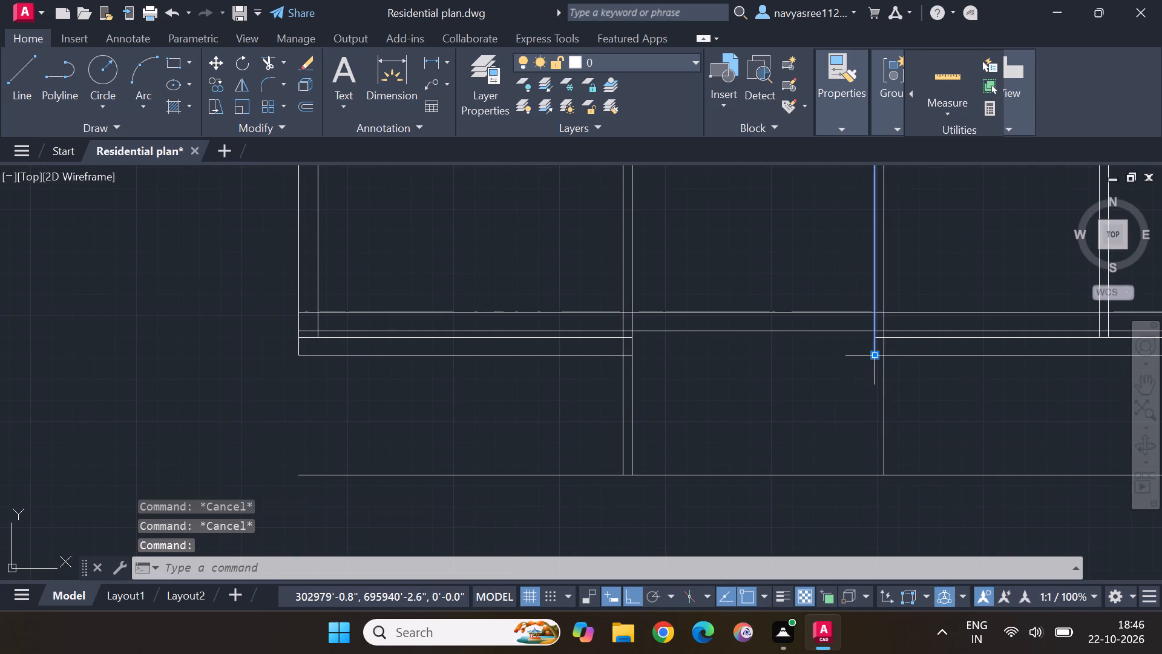
drag(876, 354, 879, 362)
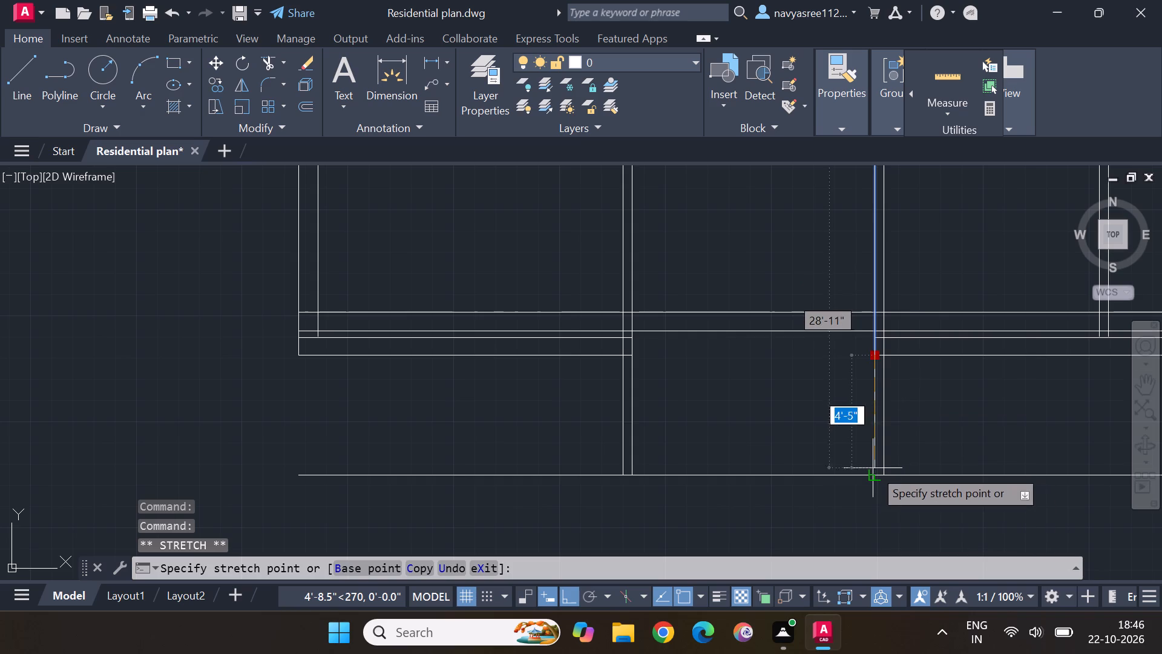
click(873, 477)
key(Escape)
key(Escape)
key(Escape)
key(Escape)
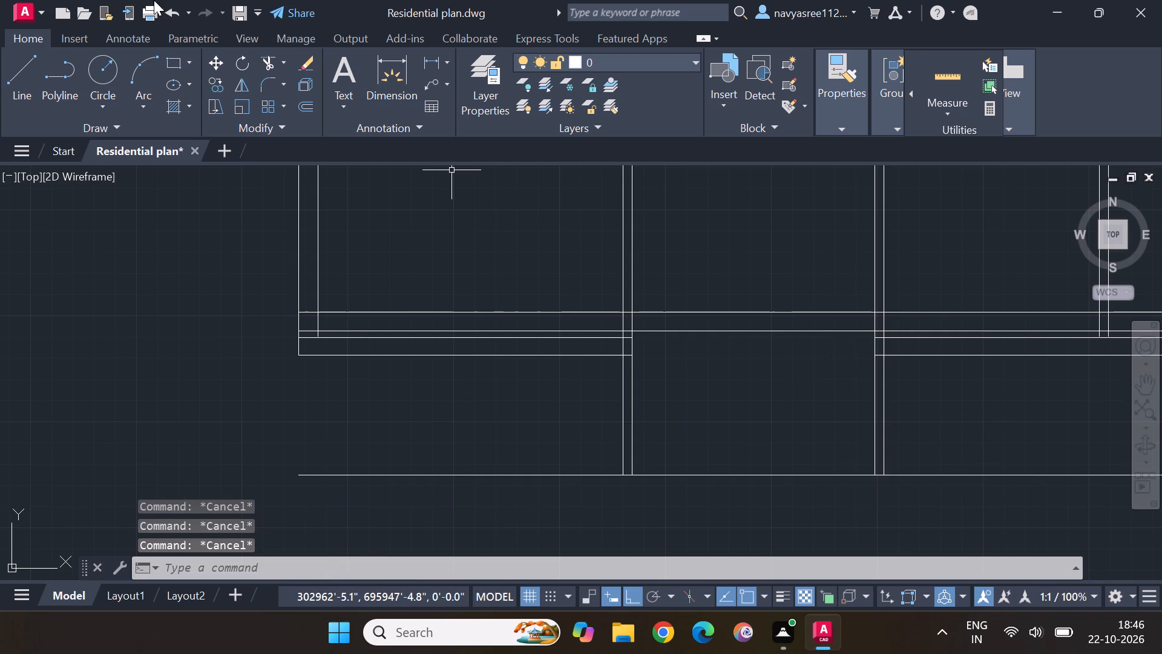
key(Escape)
Trim the left room's two bottom wall lines where they cross the central room's left partition.
click(271, 61)
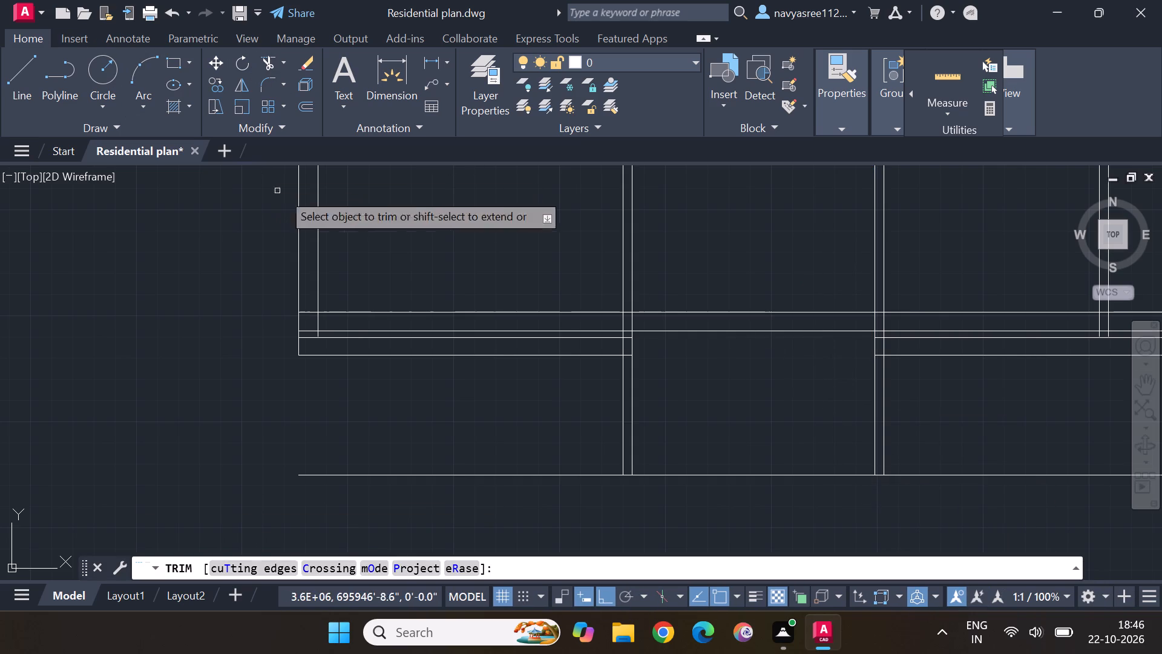
scroll(618, 339, up, 1)
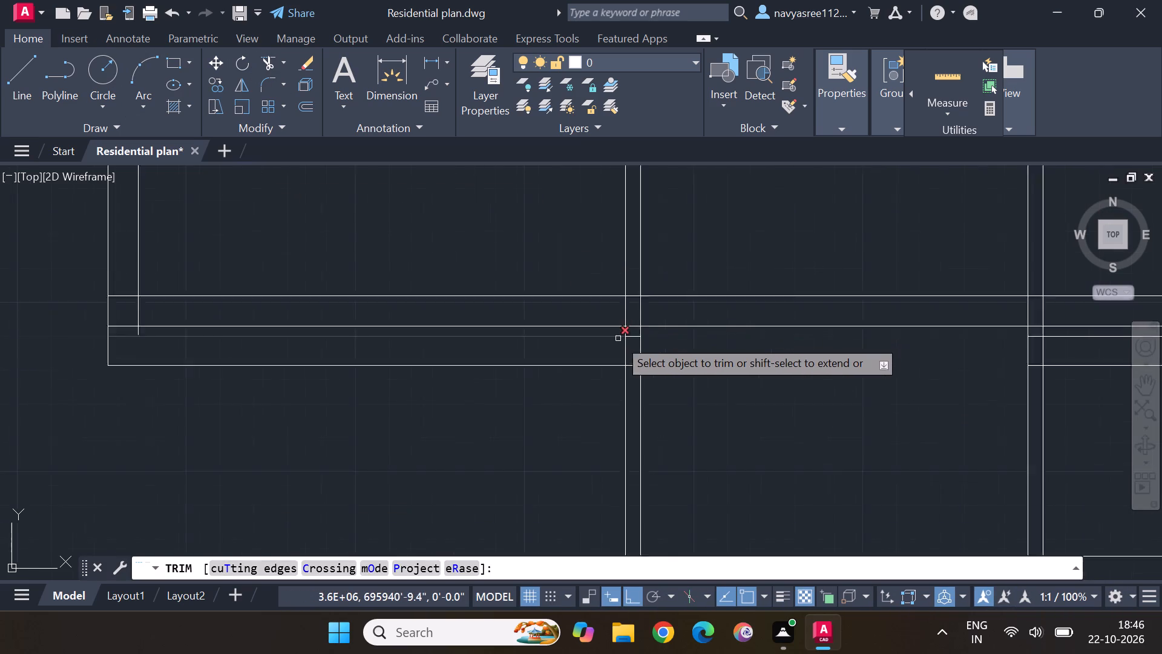
scroll(618, 339, up, 2)
click(659, 332)
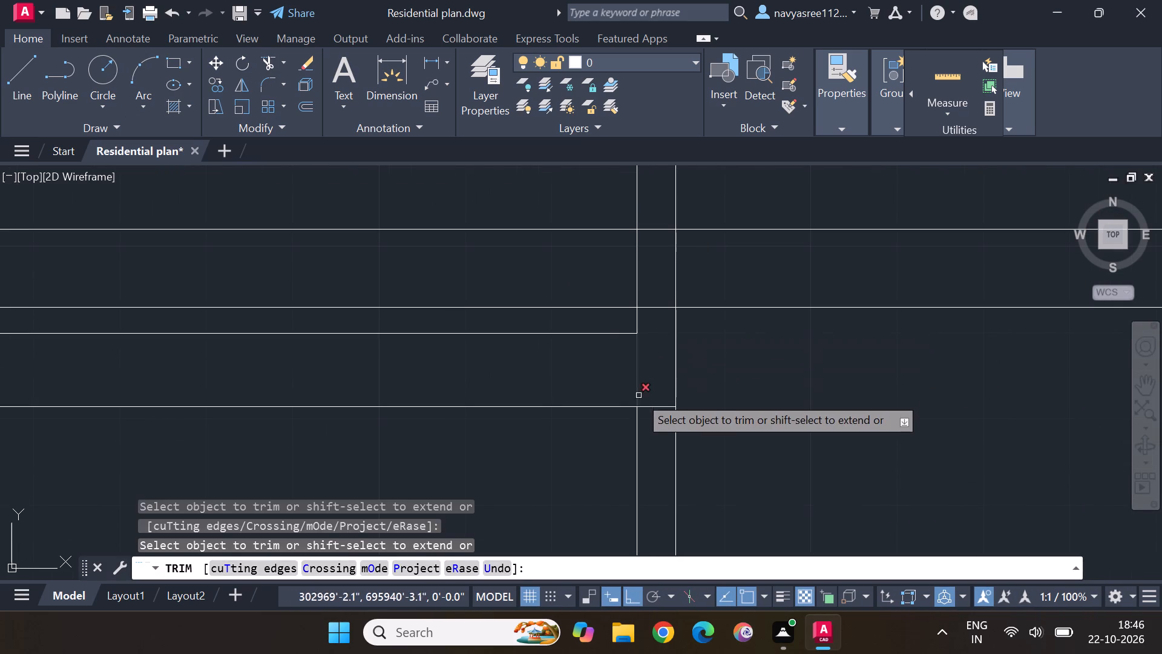
click(657, 405)
scroll(713, 385, down, 2)
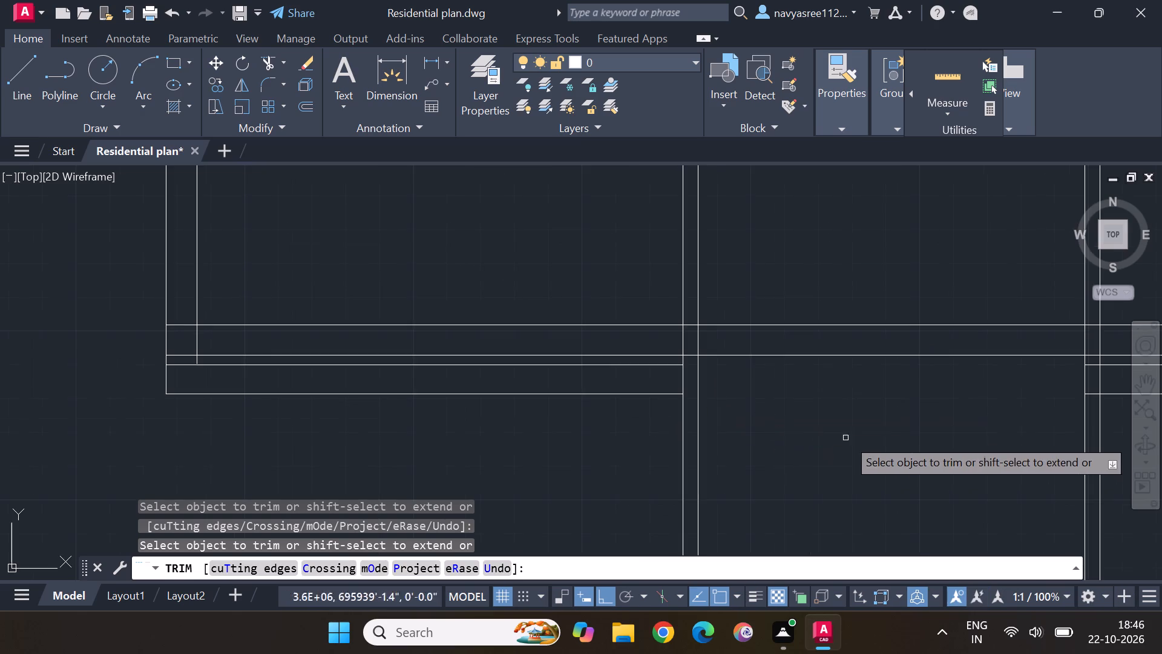
scroll(865, 452, down, 1)
middle_drag(888, 477, 817, 376)
key(Escape)
key(Escape)
key(Escape)
key(Escape)
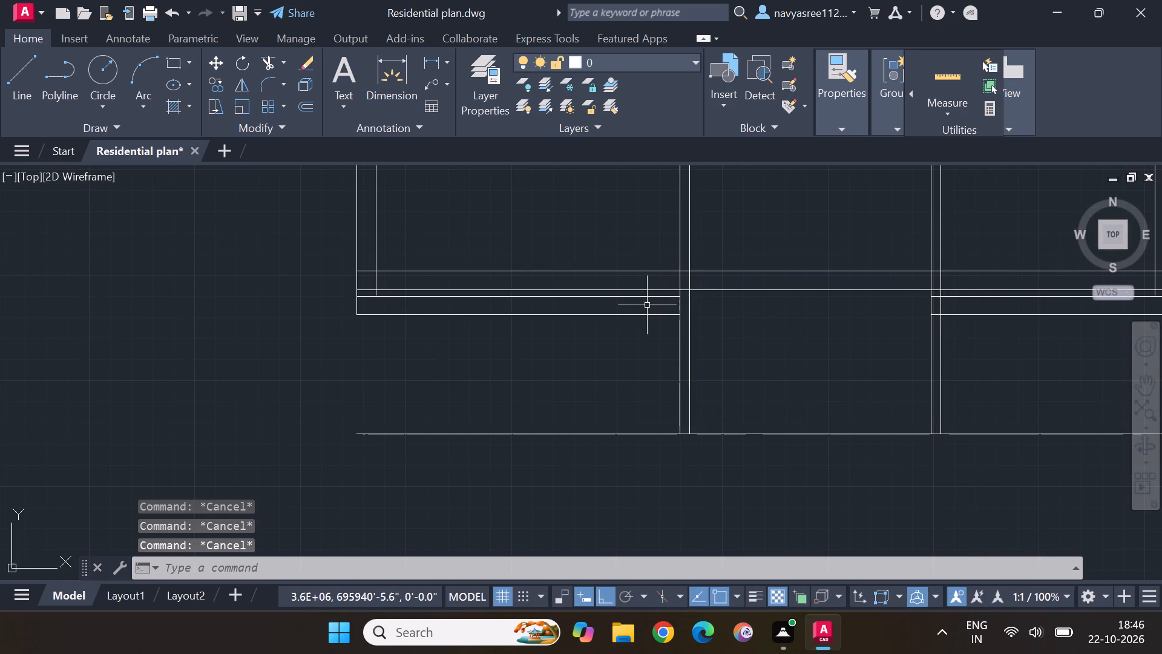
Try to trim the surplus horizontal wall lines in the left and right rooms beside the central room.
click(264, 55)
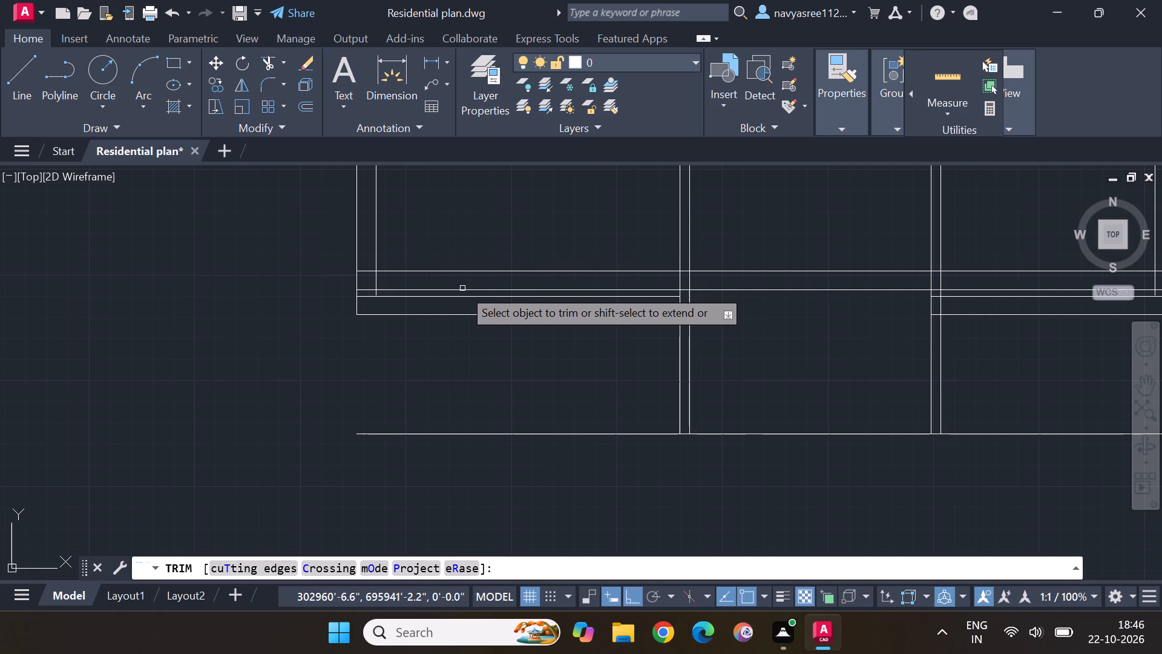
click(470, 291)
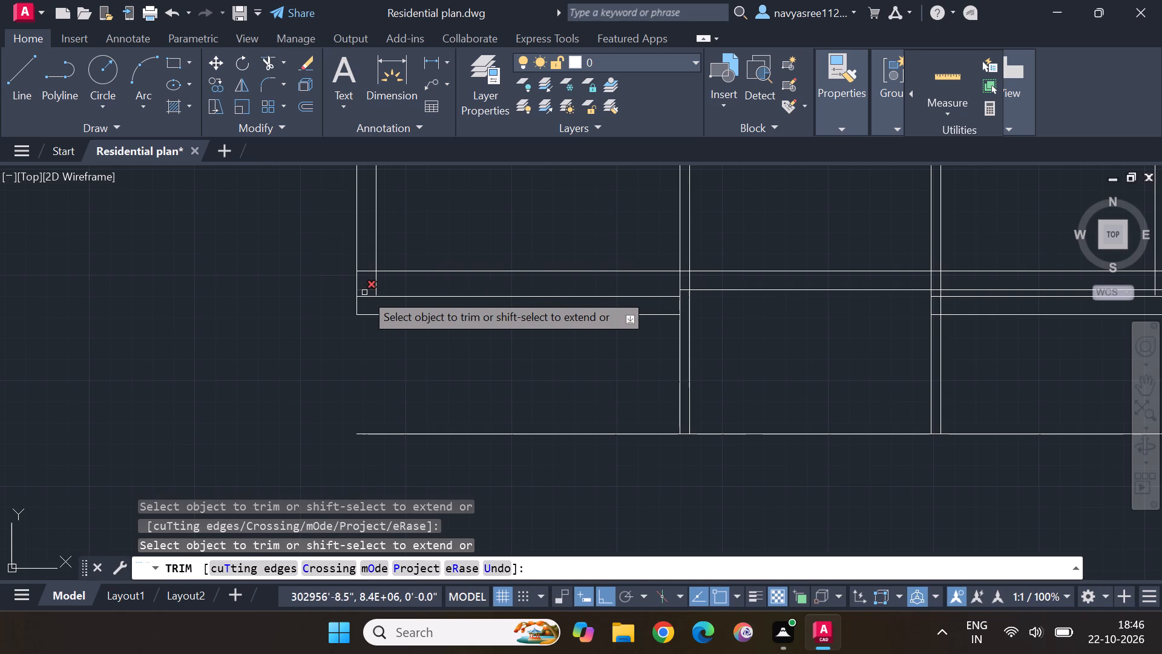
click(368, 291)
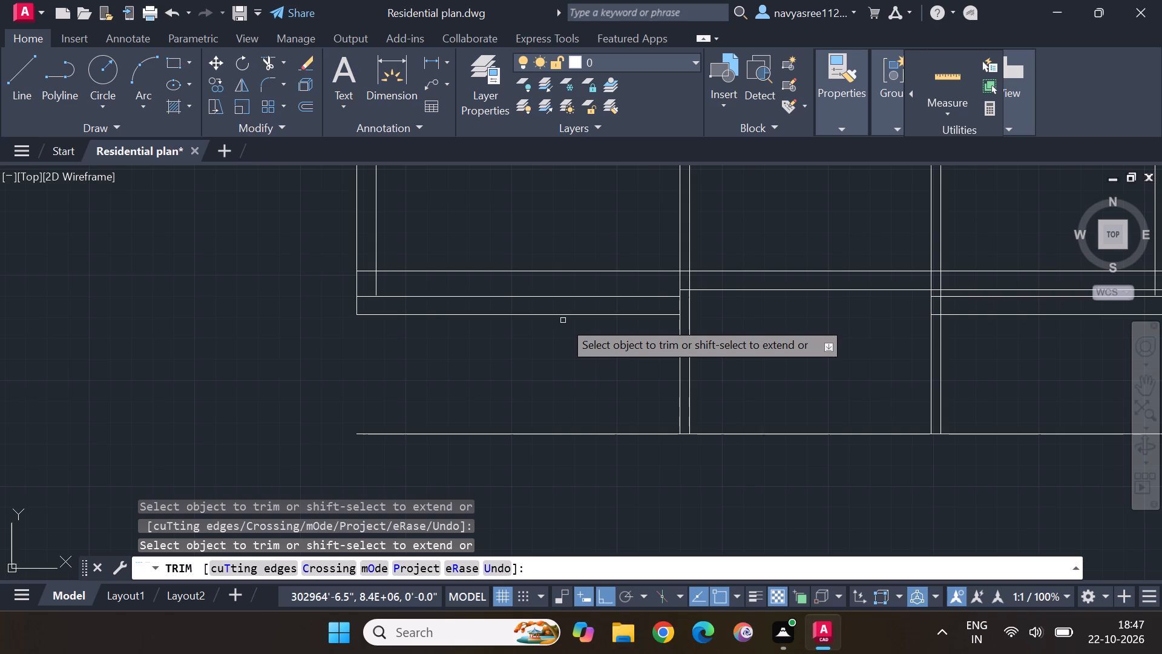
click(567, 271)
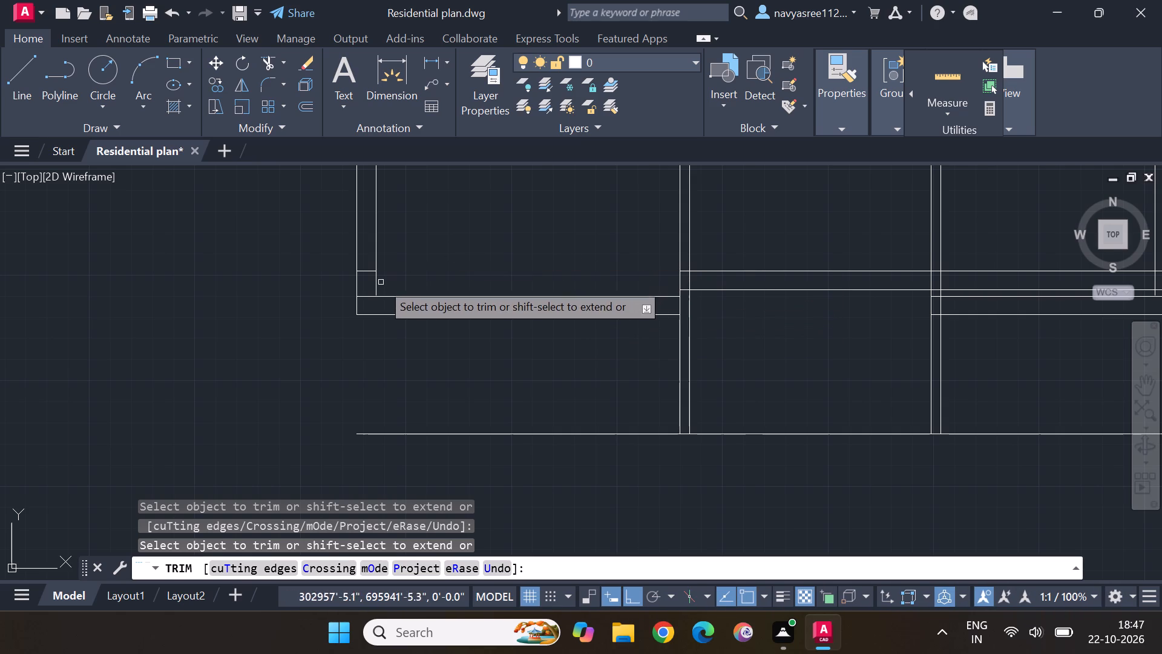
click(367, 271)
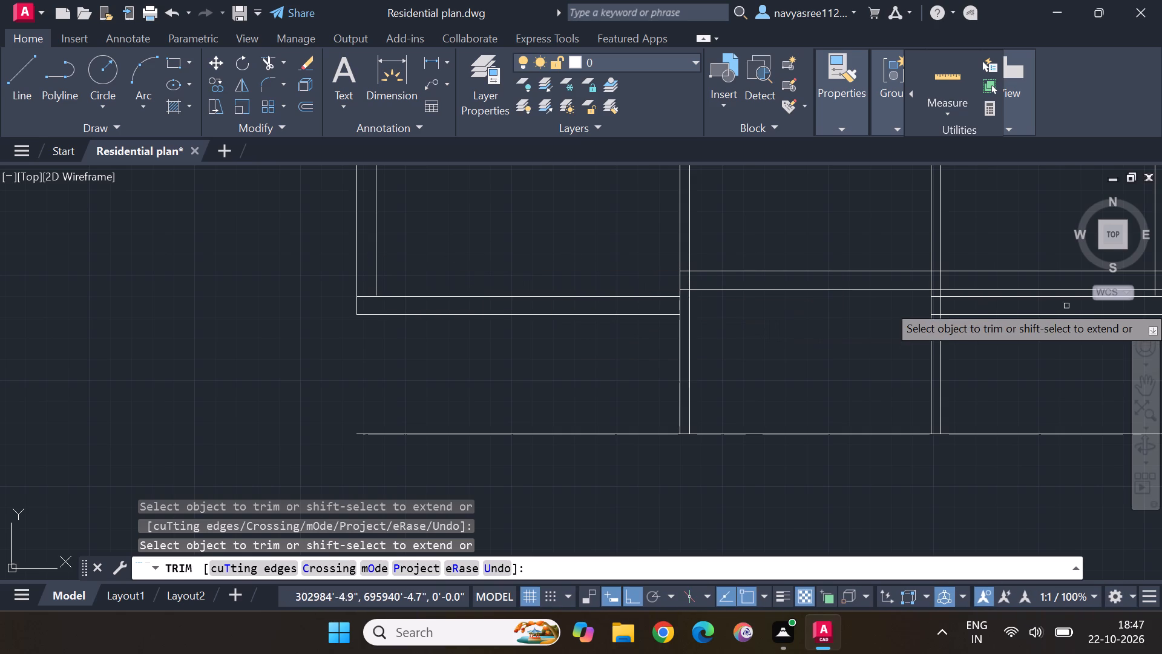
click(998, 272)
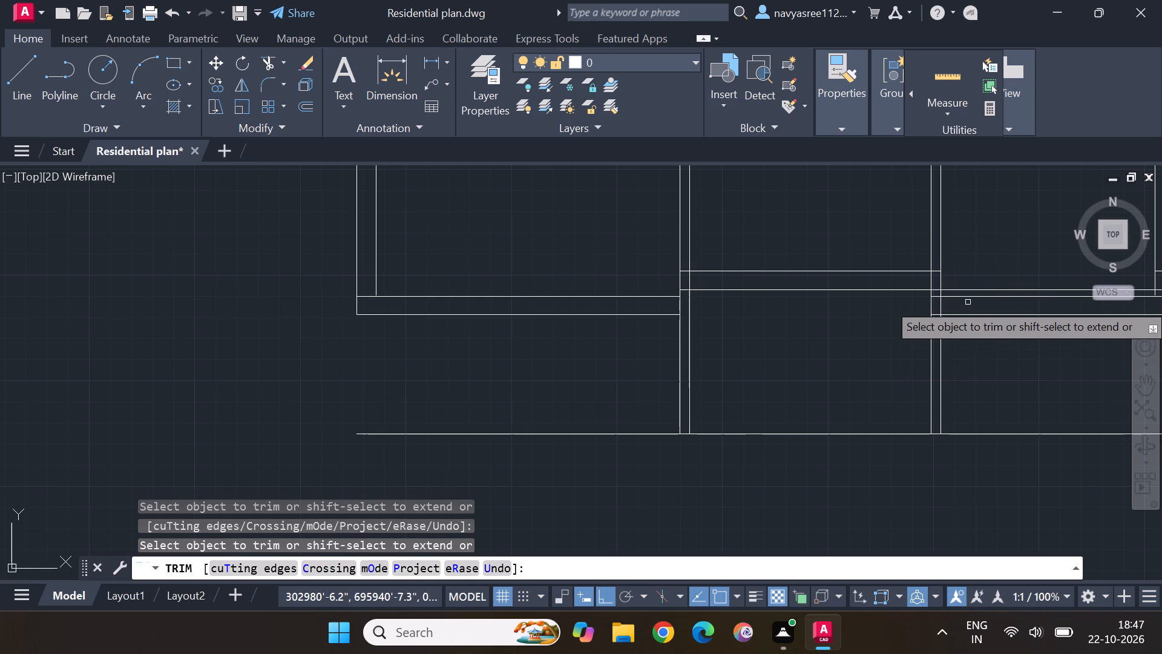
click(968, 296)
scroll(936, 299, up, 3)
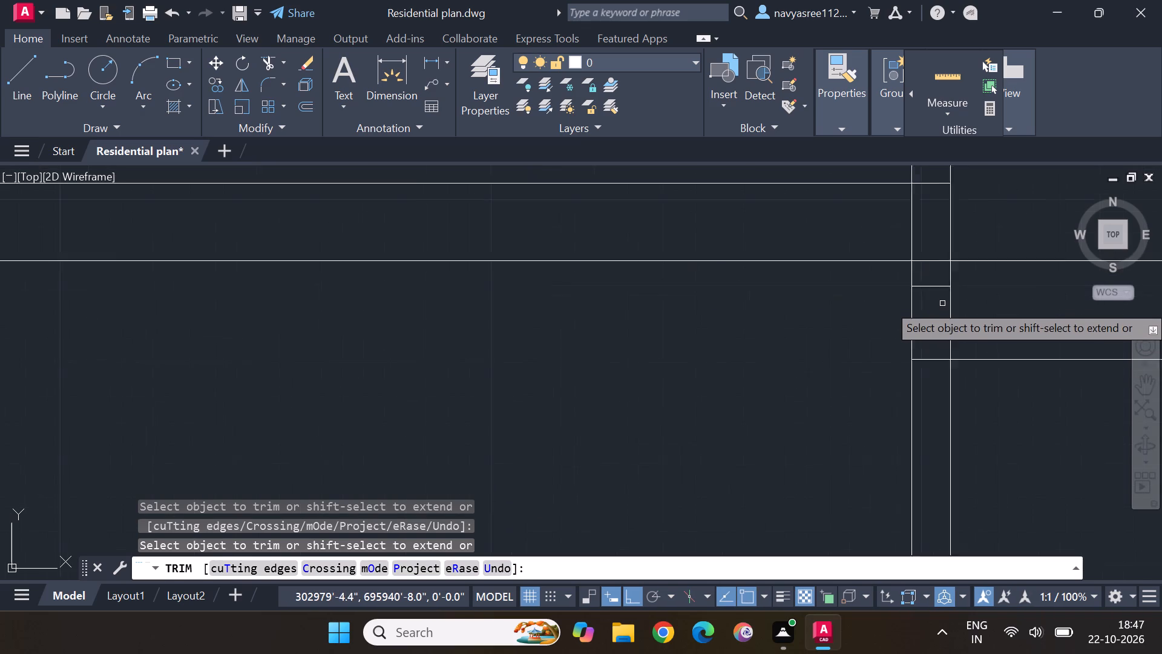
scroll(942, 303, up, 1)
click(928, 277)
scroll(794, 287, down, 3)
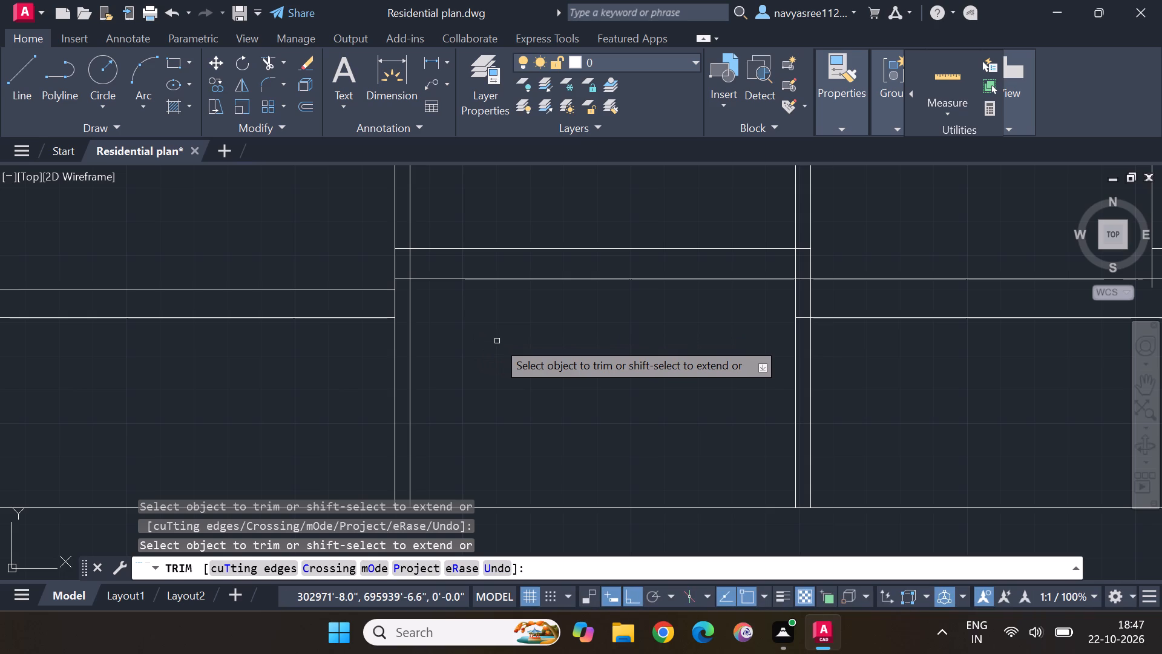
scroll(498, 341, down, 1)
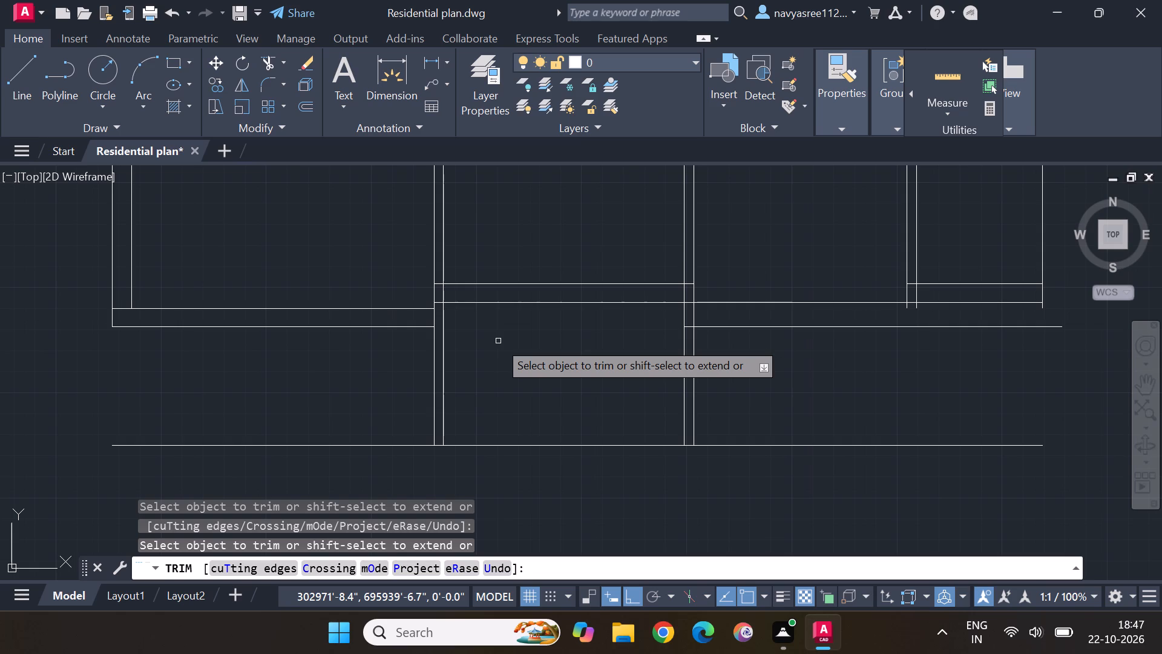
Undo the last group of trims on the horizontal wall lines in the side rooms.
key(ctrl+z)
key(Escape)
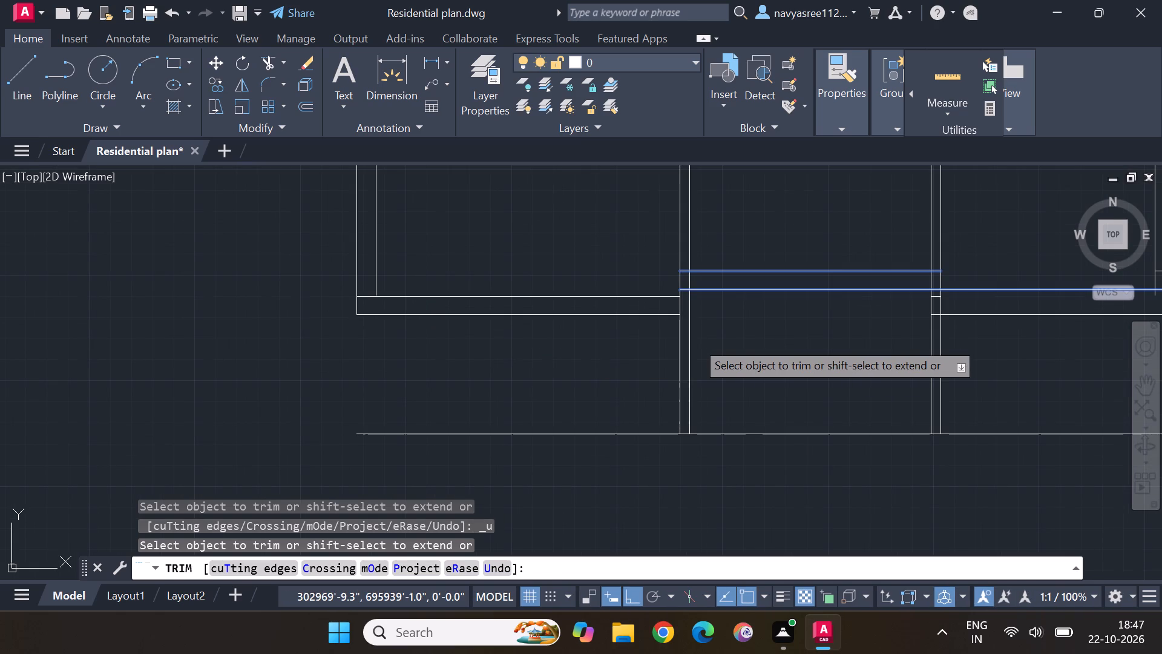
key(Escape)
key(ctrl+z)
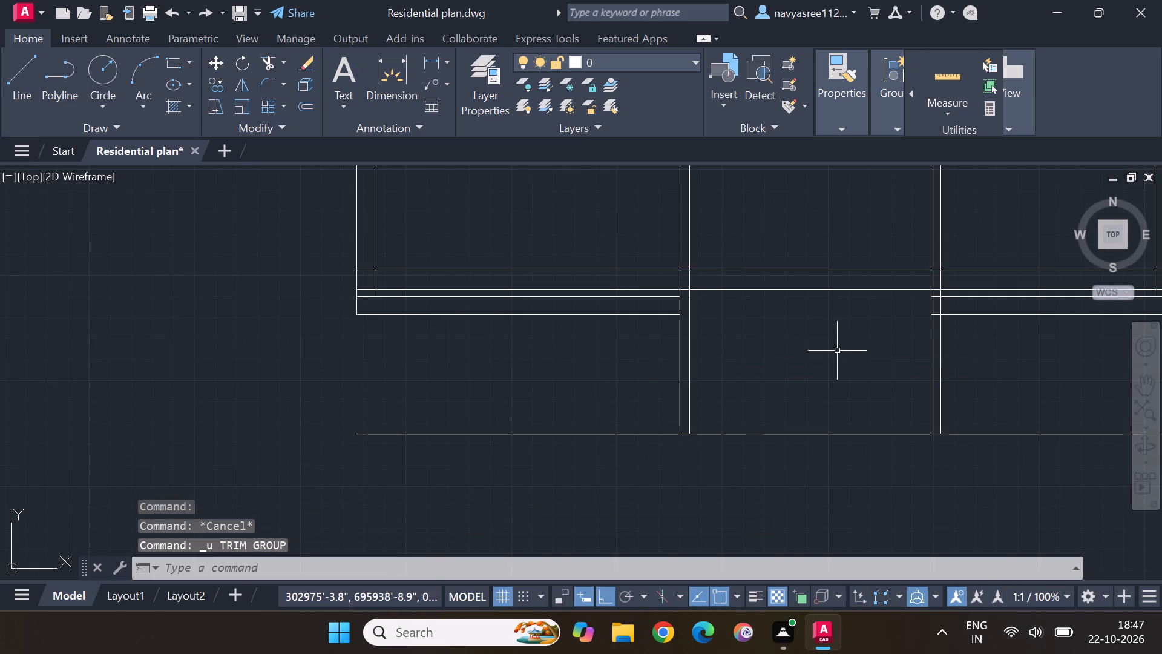
Trim the central room's two bottom wall lines where they run through the left and right rooms.
middle_drag(838, 354, 681, 397)
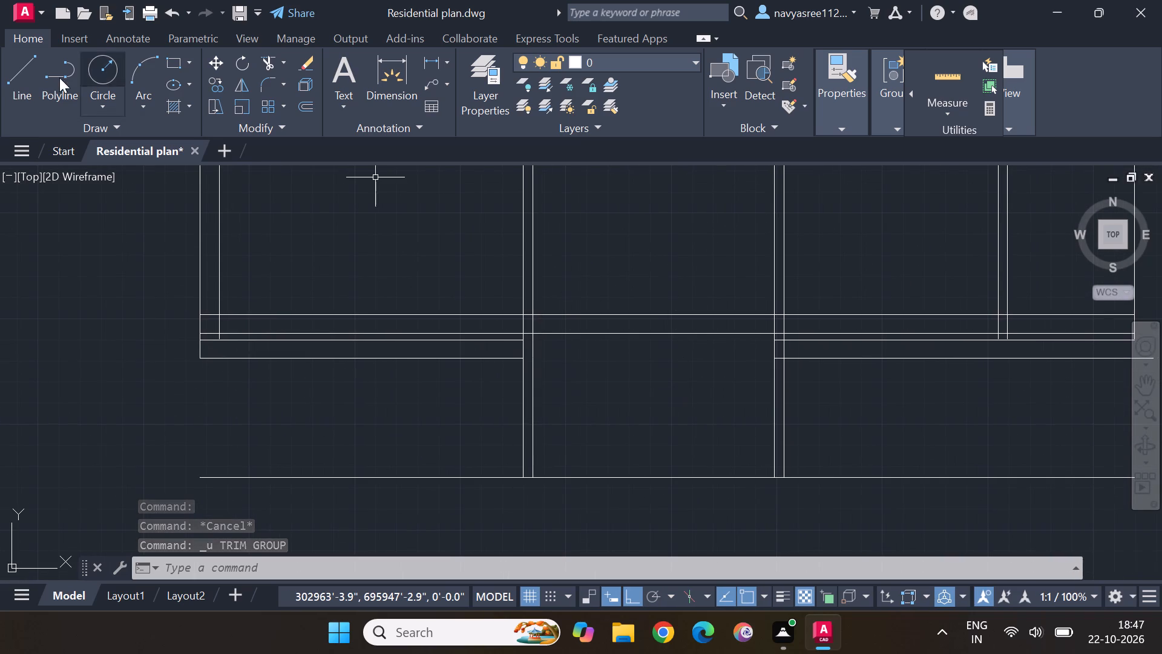
click(264, 56)
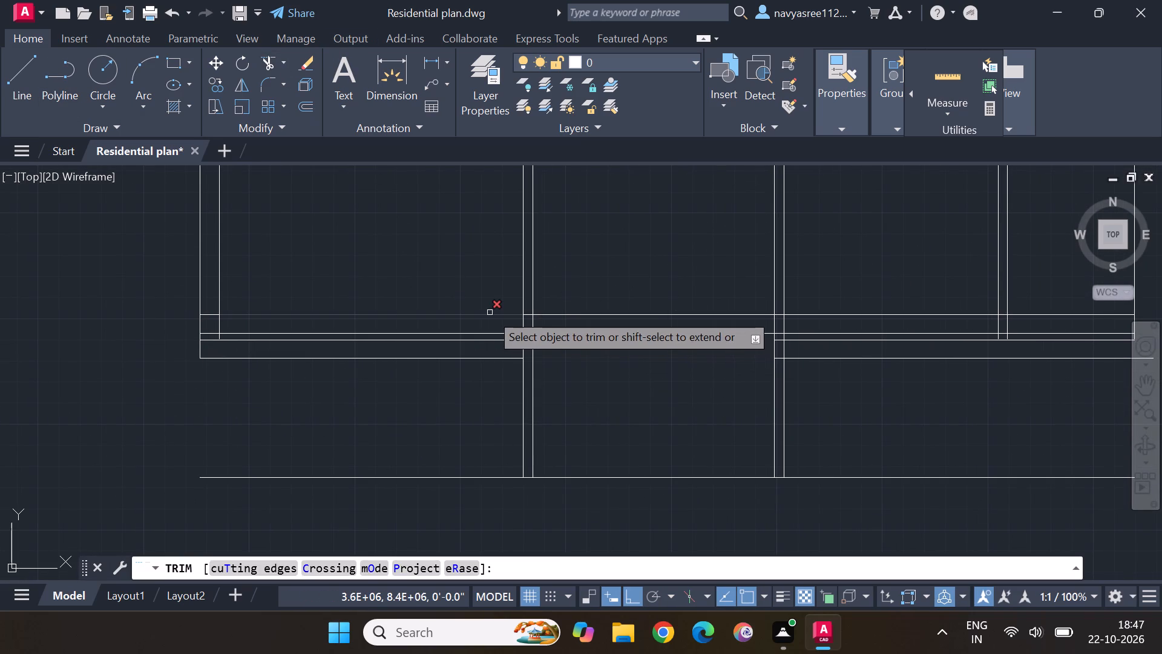
click(490, 314)
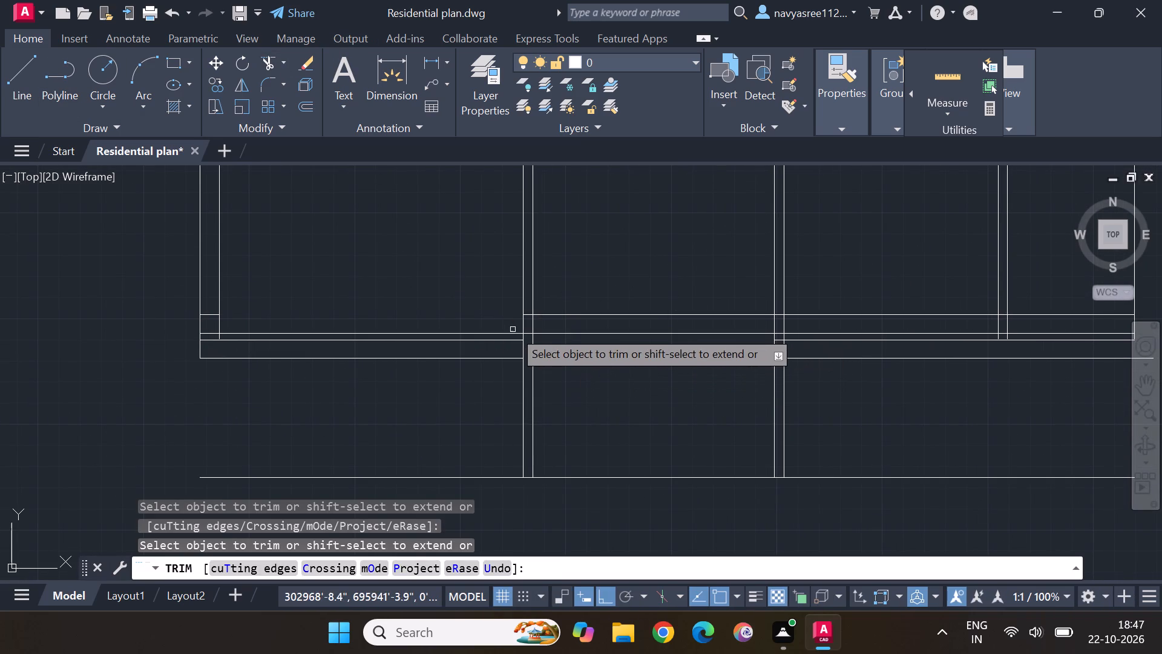
click(508, 334)
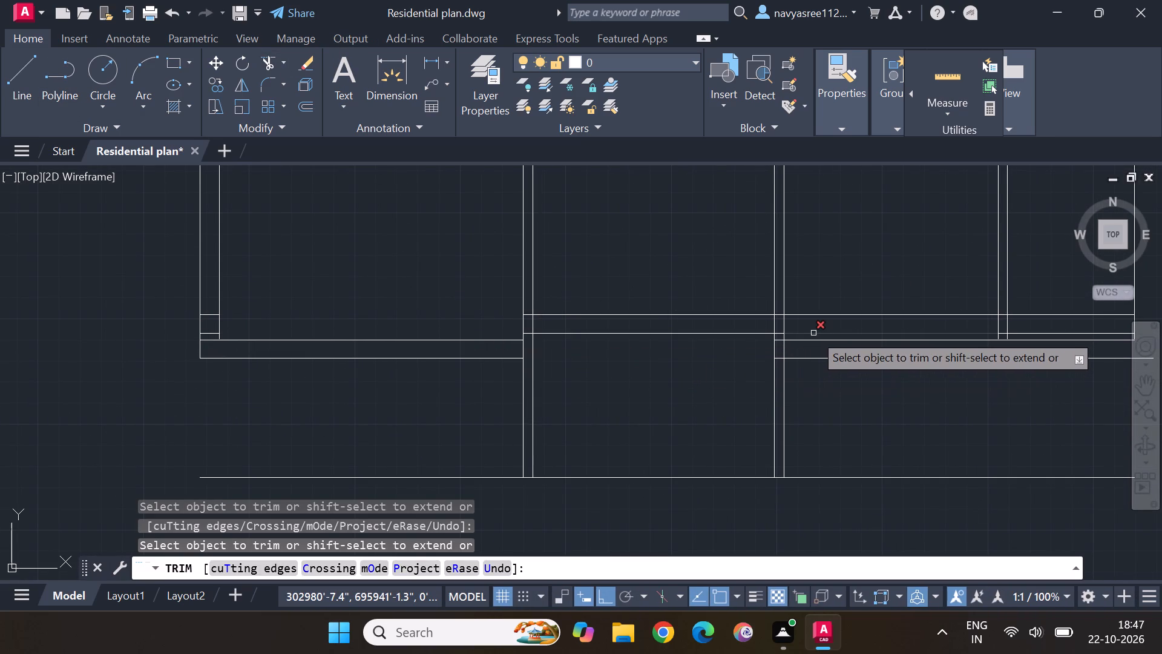
click(813, 333)
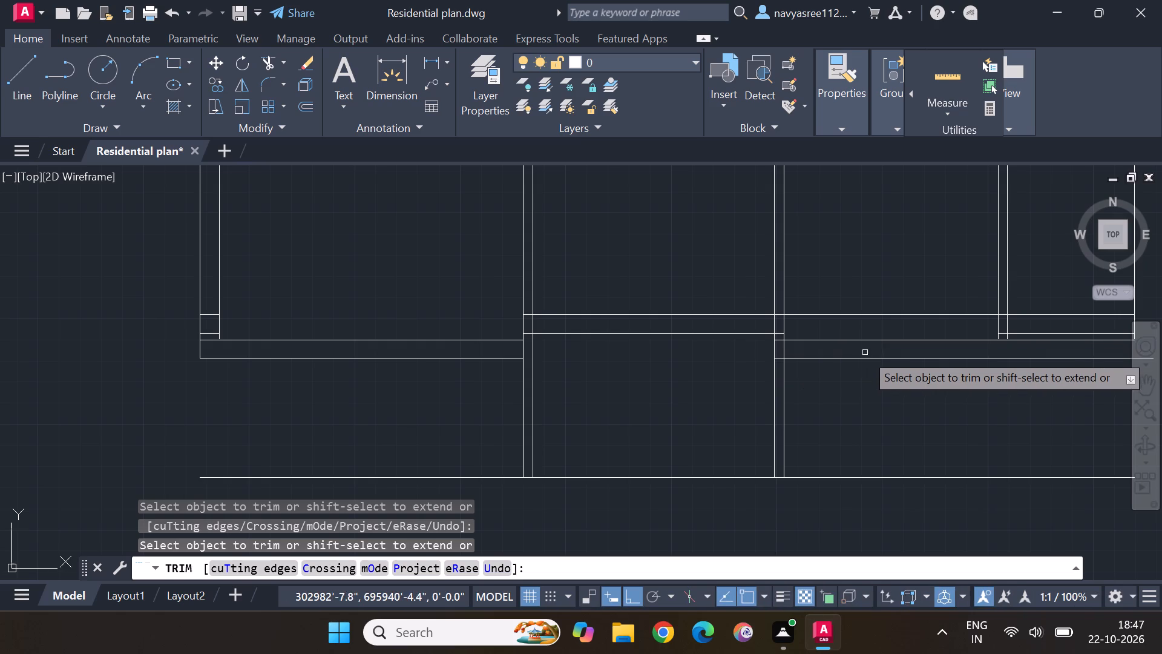
click(858, 311)
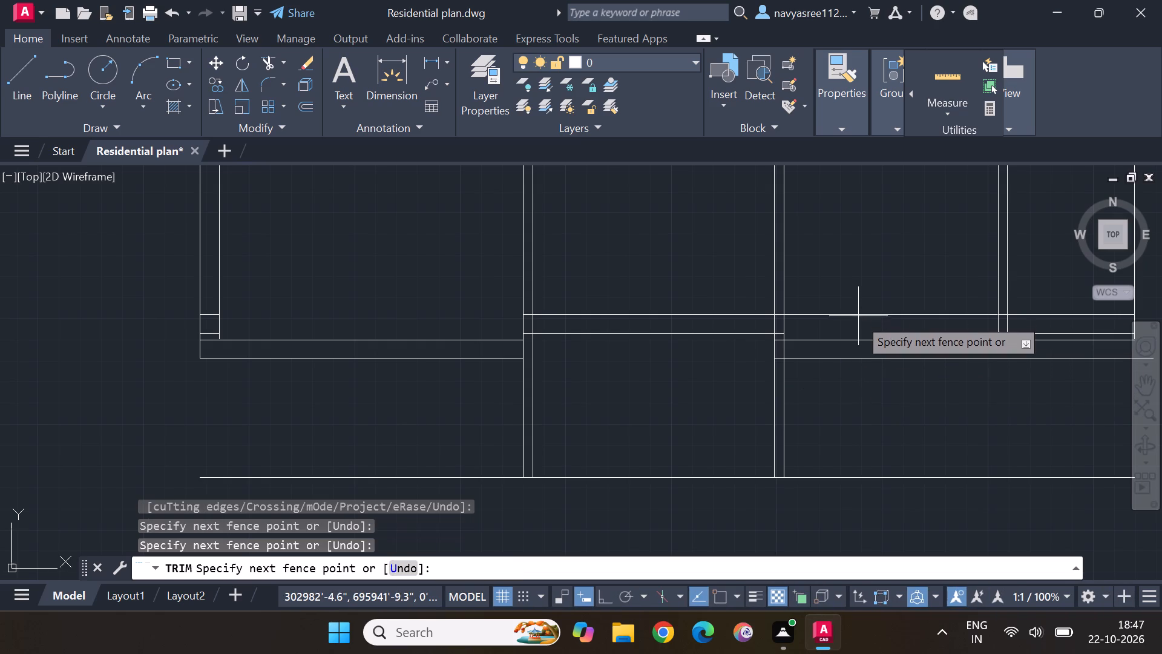
click(858, 319)
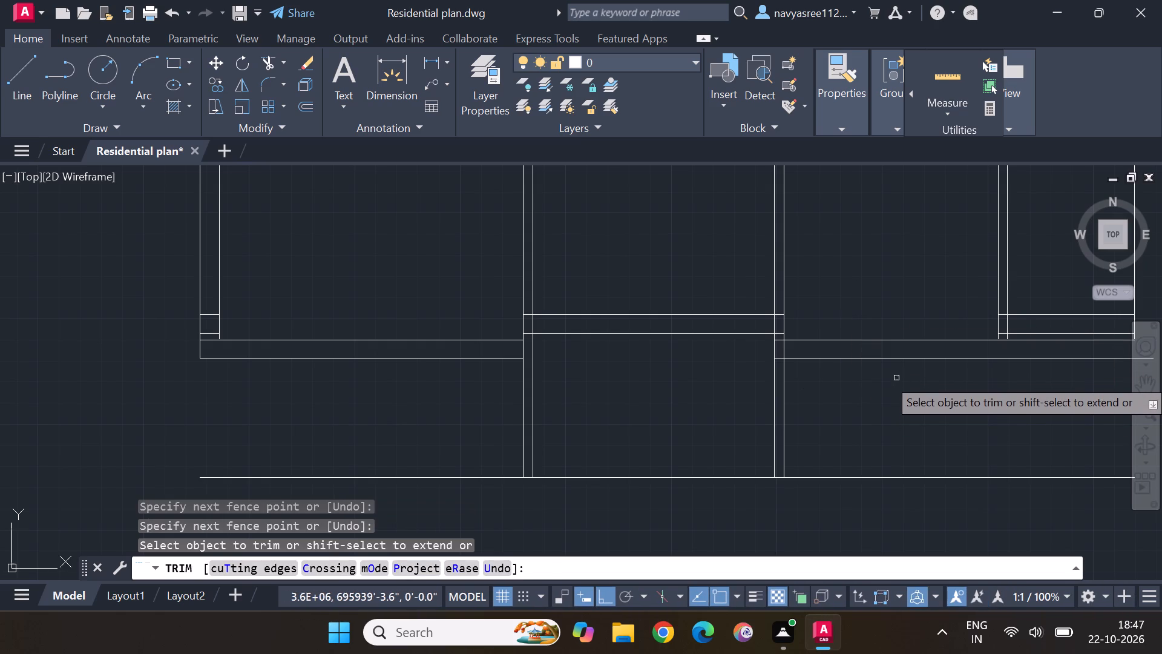
Trim the central and right rooms' bottom wall lines where they cross the central room's right partition.
scroll(778, 338, up, 2)
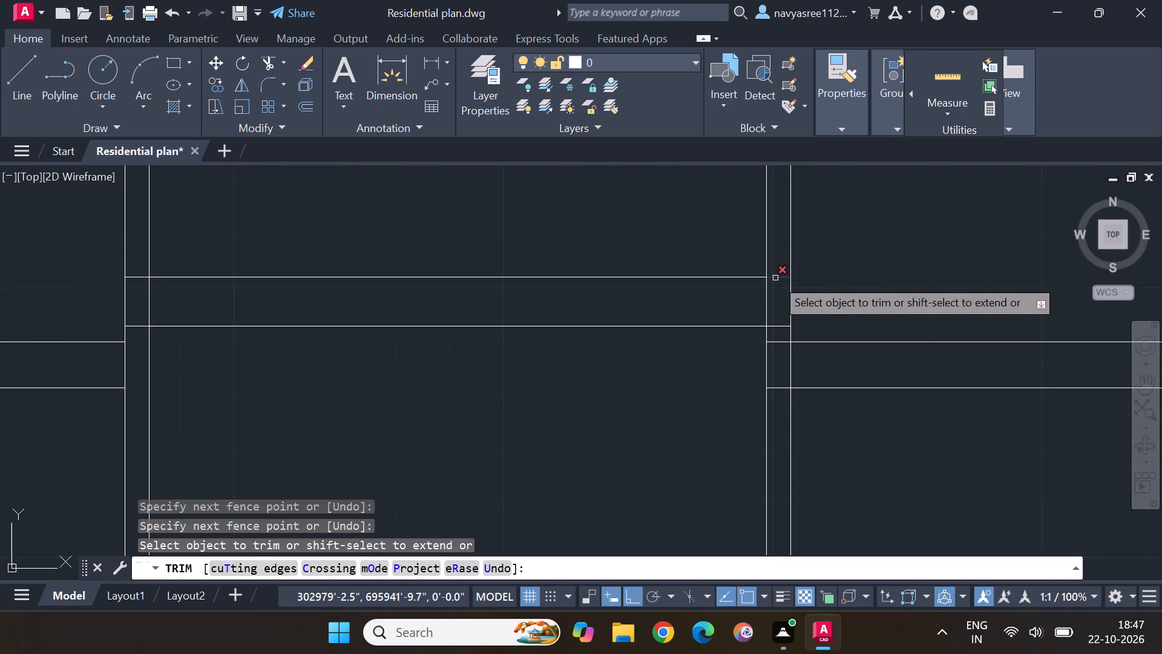
click(775, 278)
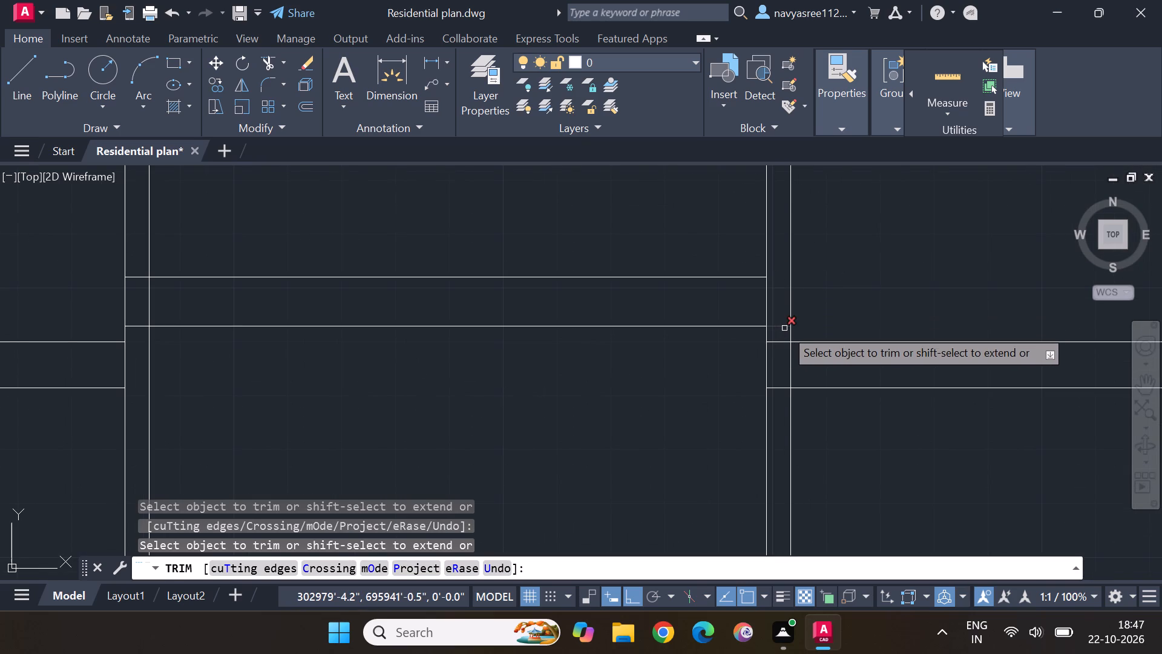
click(784, 328)
click(780, 342)
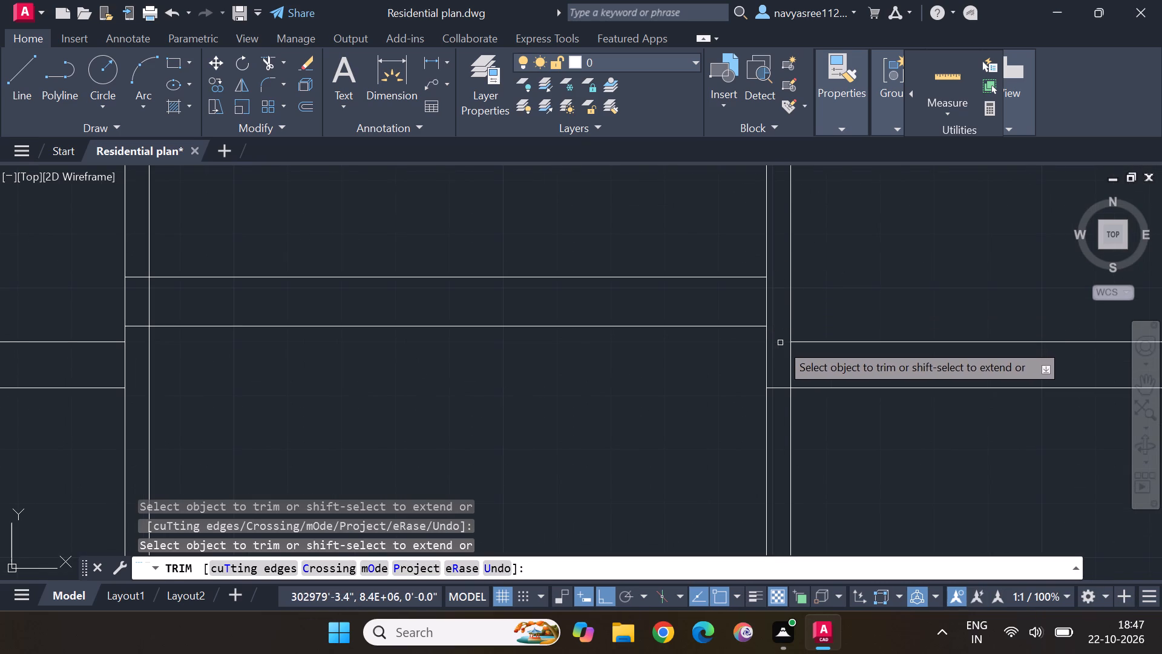
click(780, 391)
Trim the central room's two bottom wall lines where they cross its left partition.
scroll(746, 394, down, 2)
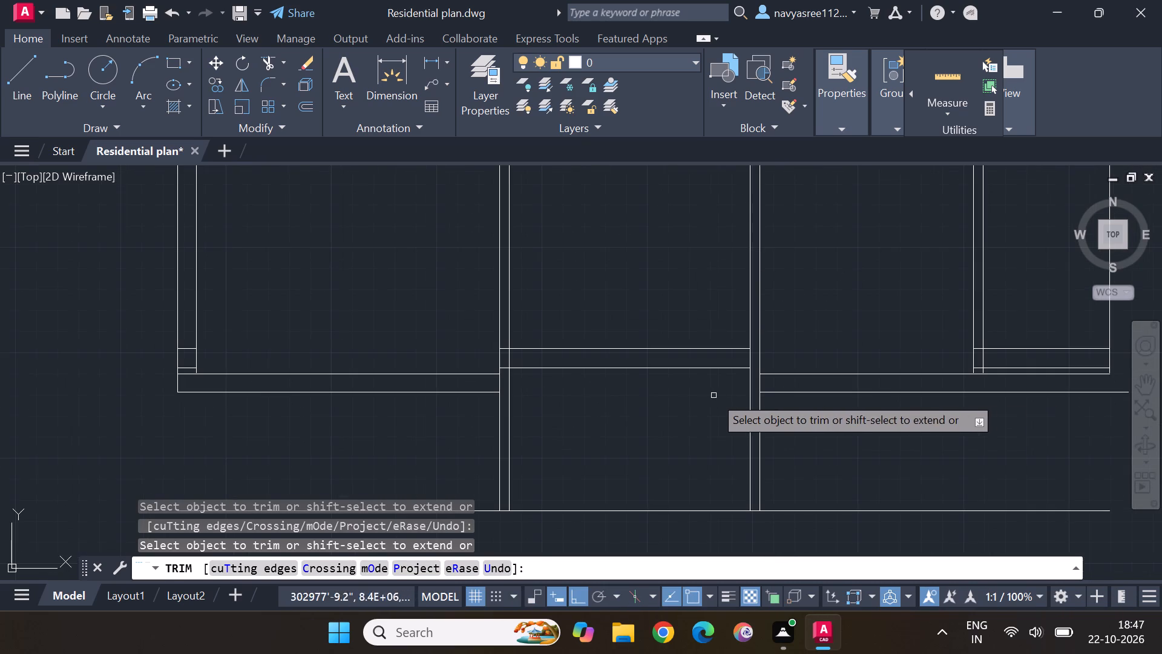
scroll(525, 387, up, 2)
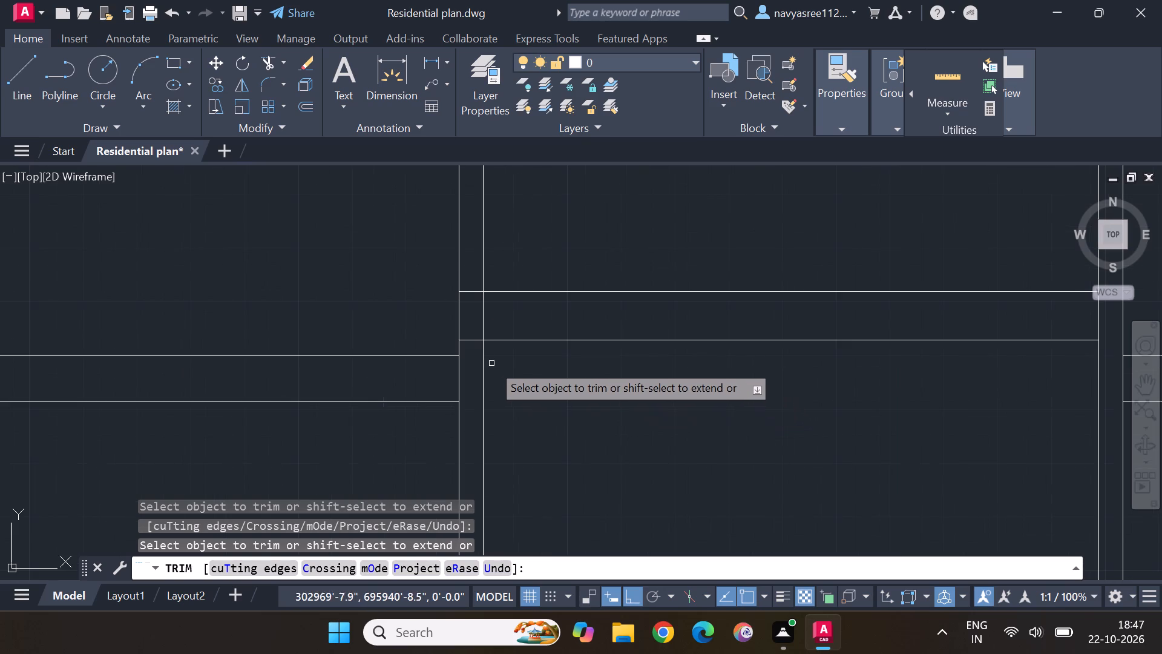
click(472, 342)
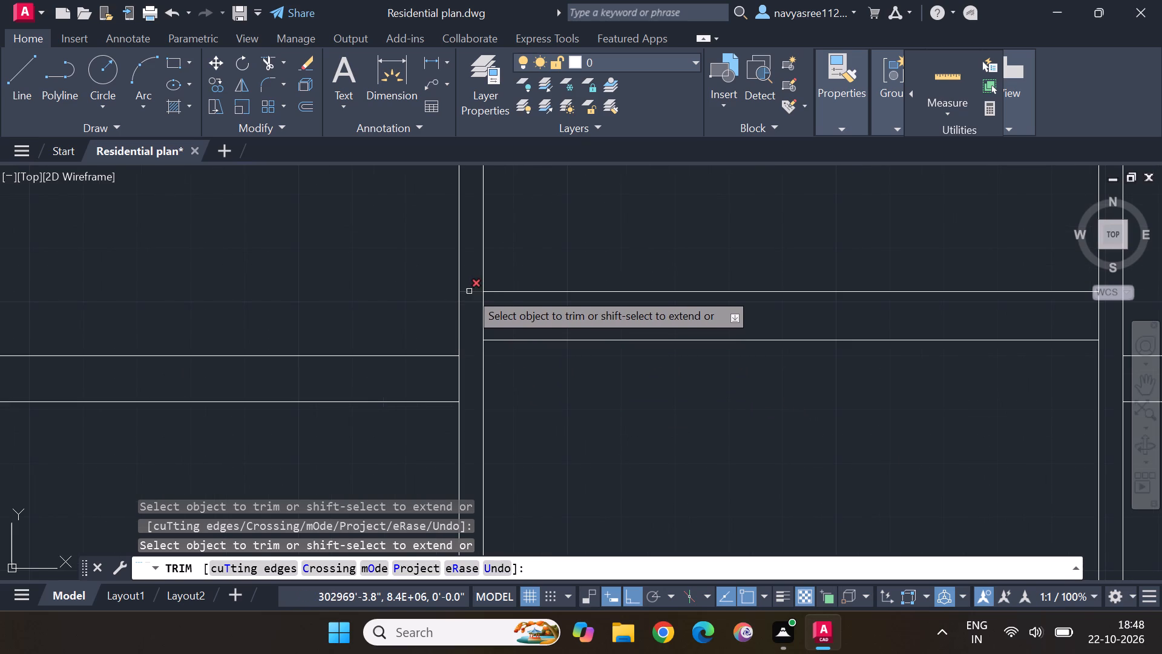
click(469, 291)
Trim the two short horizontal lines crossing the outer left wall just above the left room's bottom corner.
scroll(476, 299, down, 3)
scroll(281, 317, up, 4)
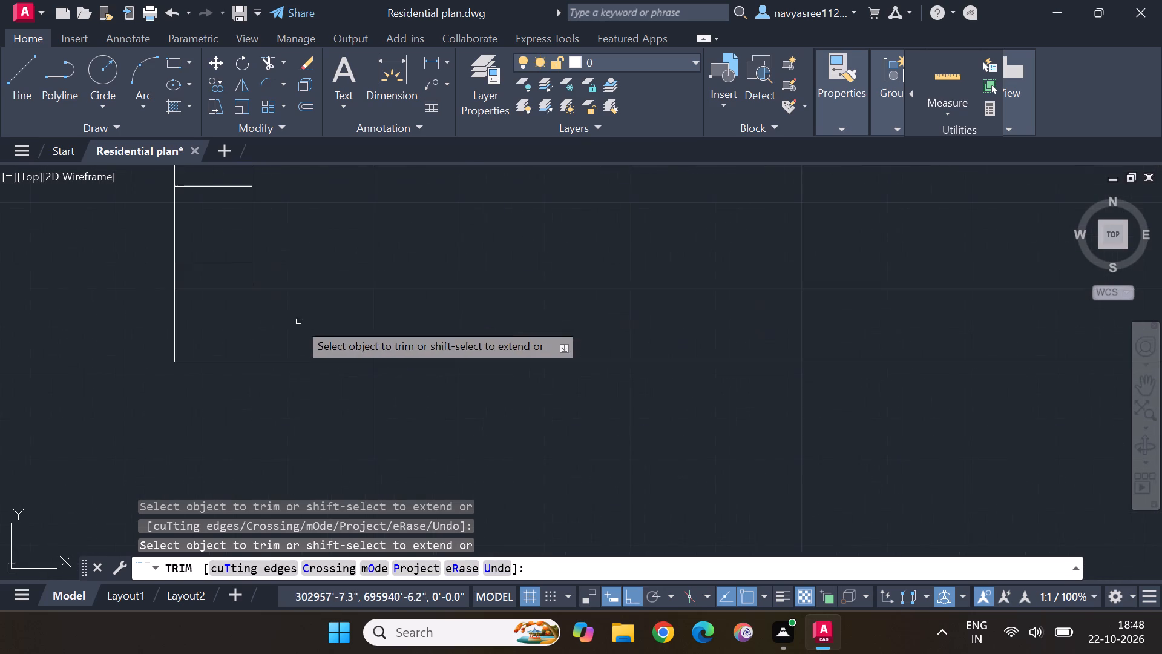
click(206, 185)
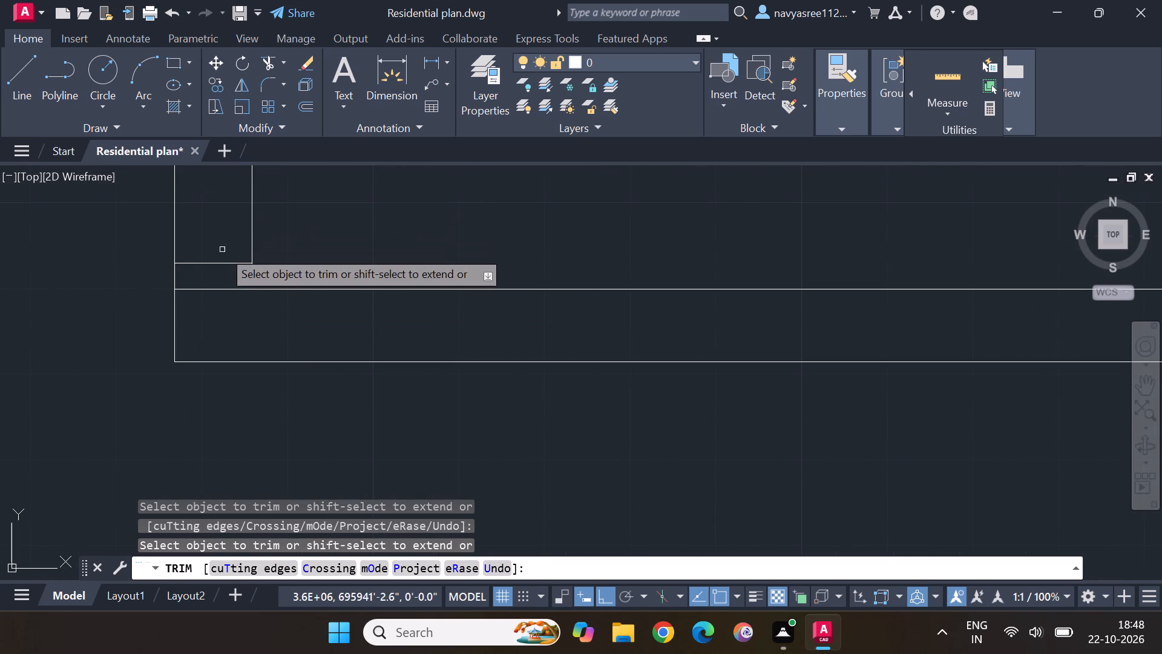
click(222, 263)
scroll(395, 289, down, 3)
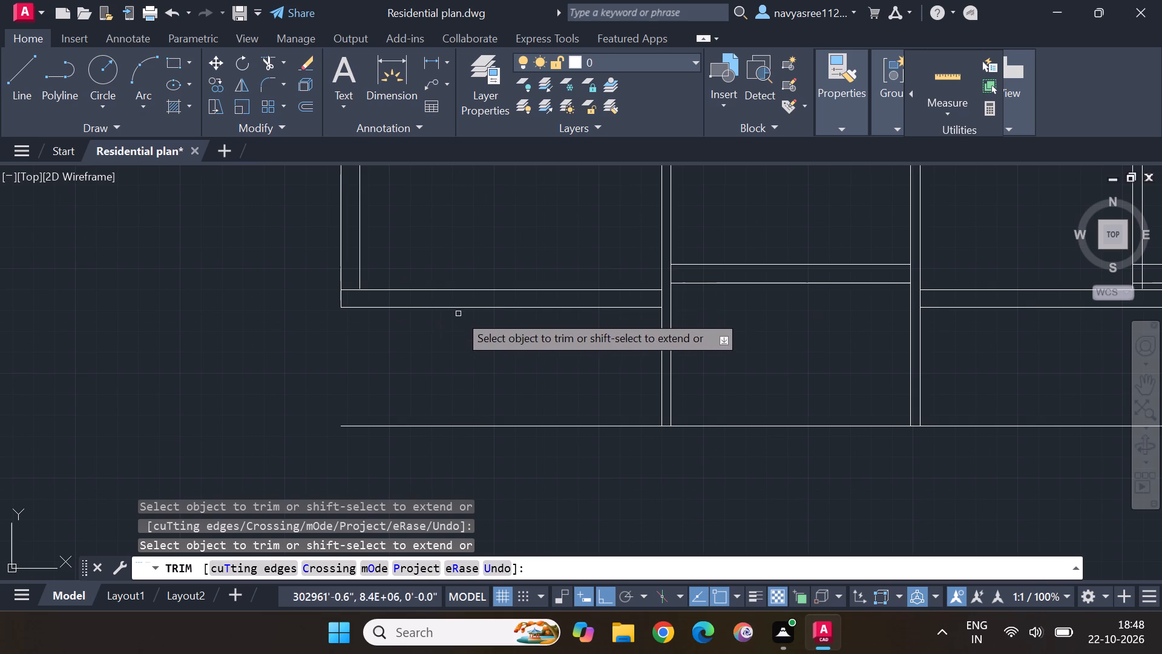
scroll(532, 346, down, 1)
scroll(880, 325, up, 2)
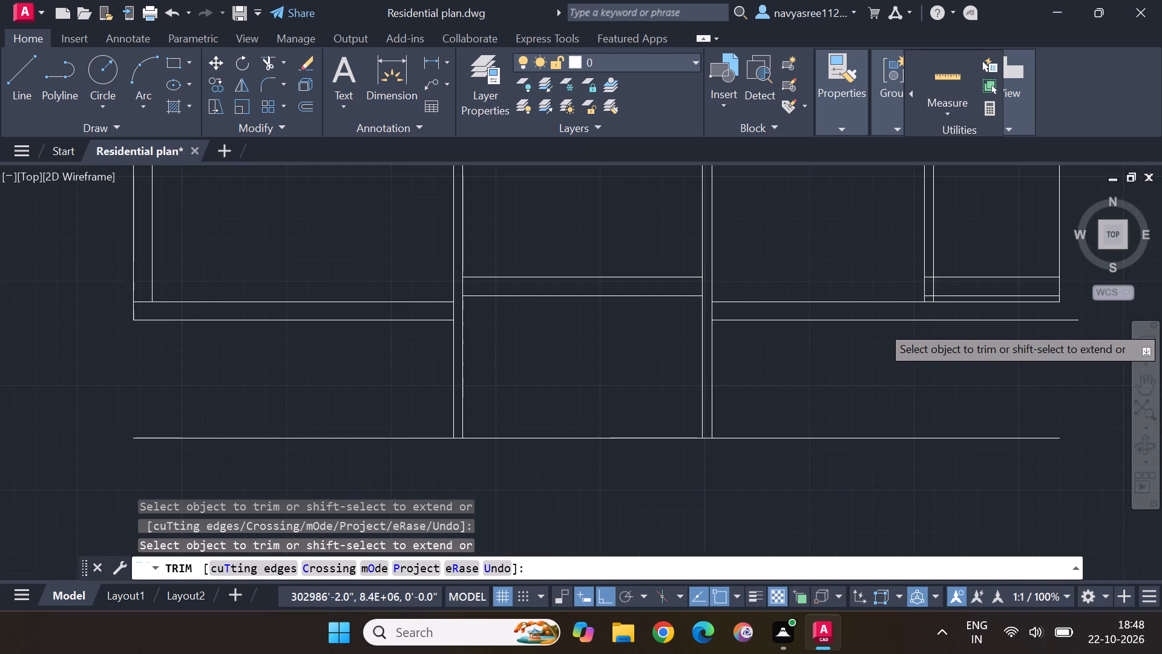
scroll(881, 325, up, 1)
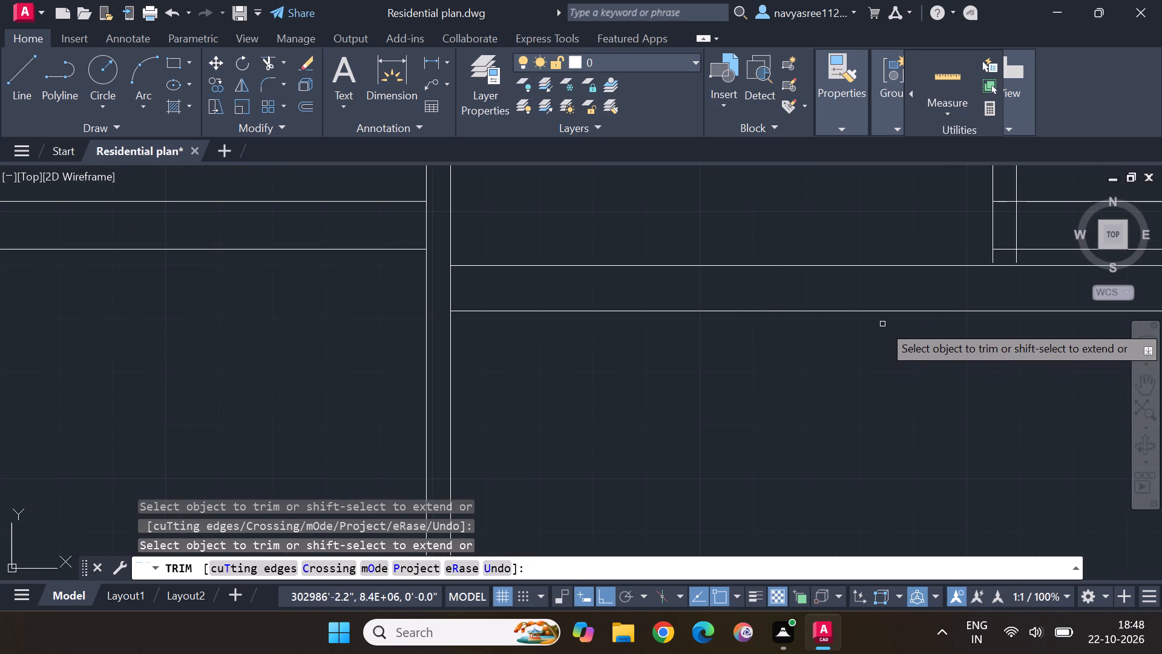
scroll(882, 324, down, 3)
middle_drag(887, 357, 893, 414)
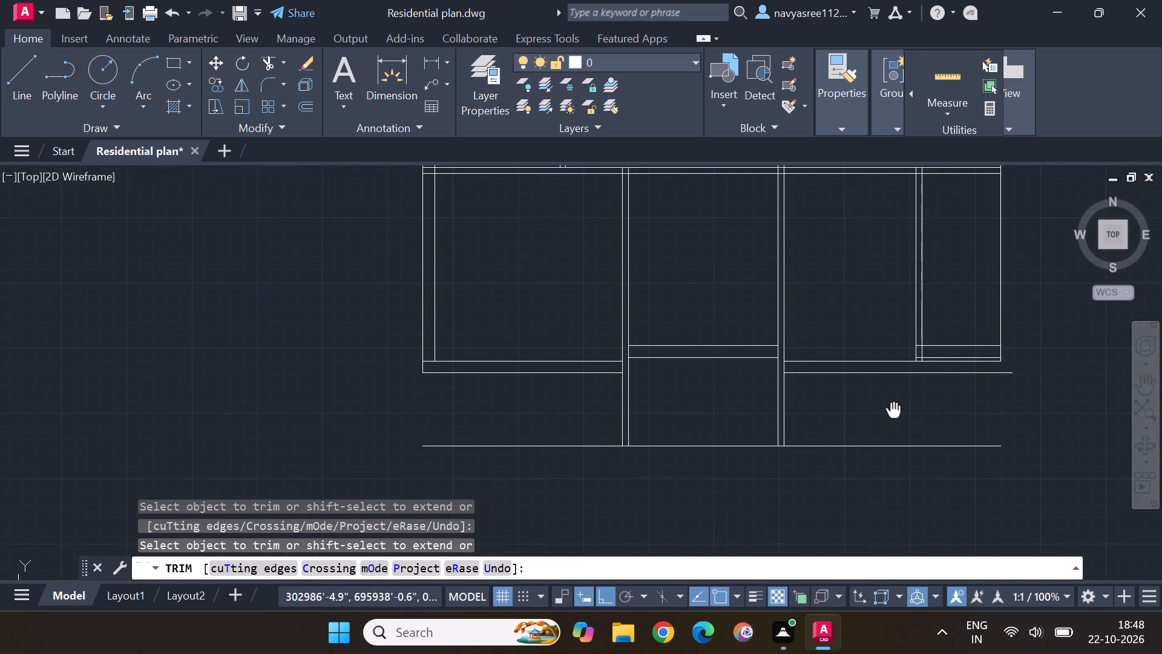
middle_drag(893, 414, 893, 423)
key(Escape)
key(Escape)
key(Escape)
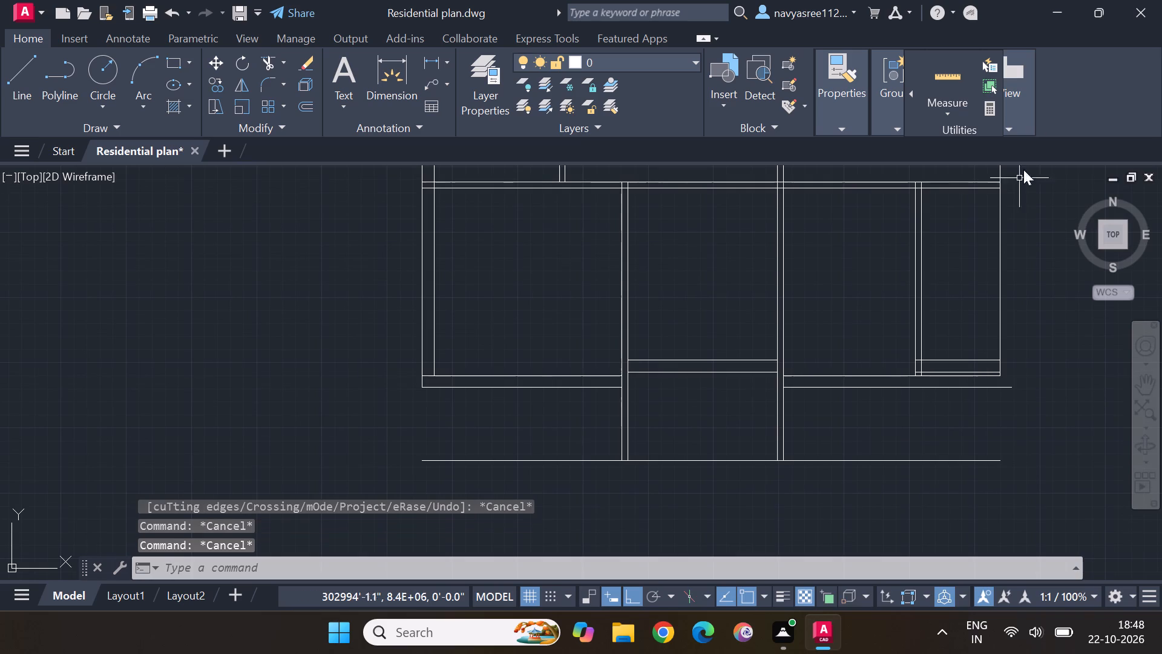
Measure the central room's width and wall lengths with the quick Measure tool.
click(957, 82)
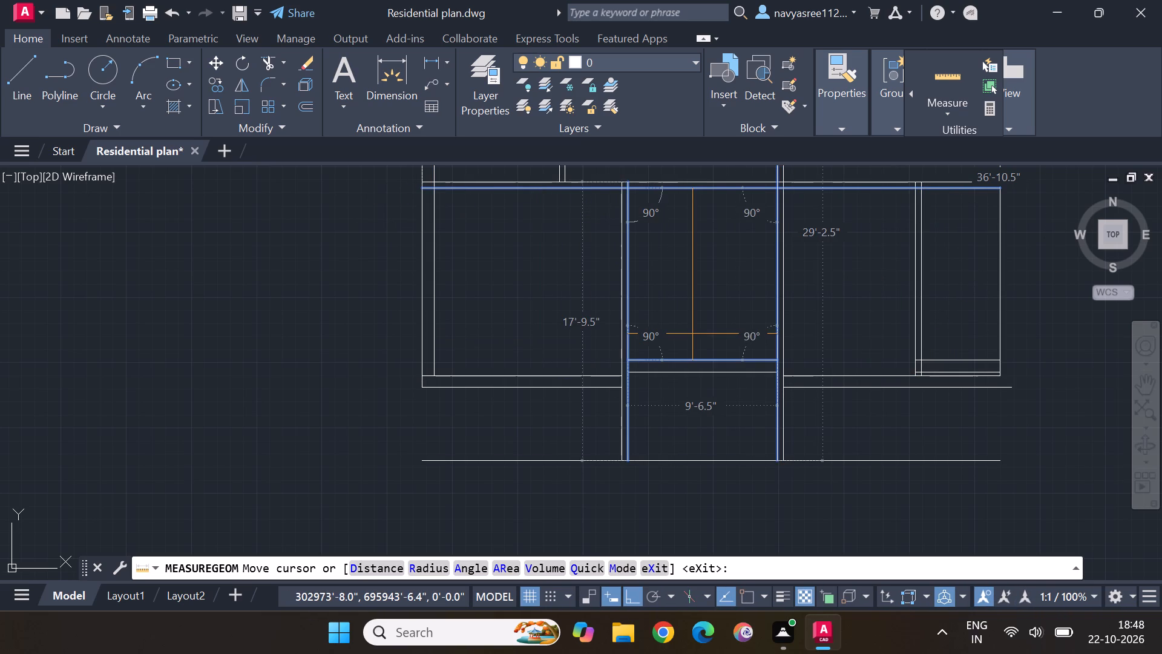
key(Escape)
key(Escape)
key(Escape)
key(Escape)
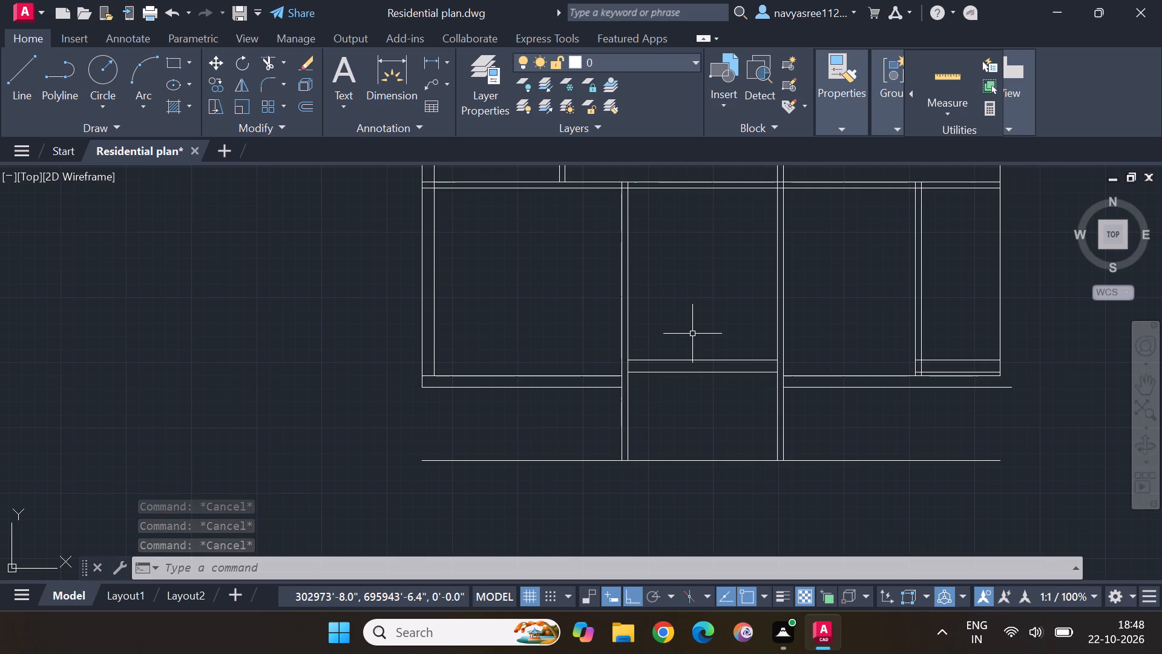
Erase the entire floor plan from the drawing.
scroll(692, 334, down, 3)
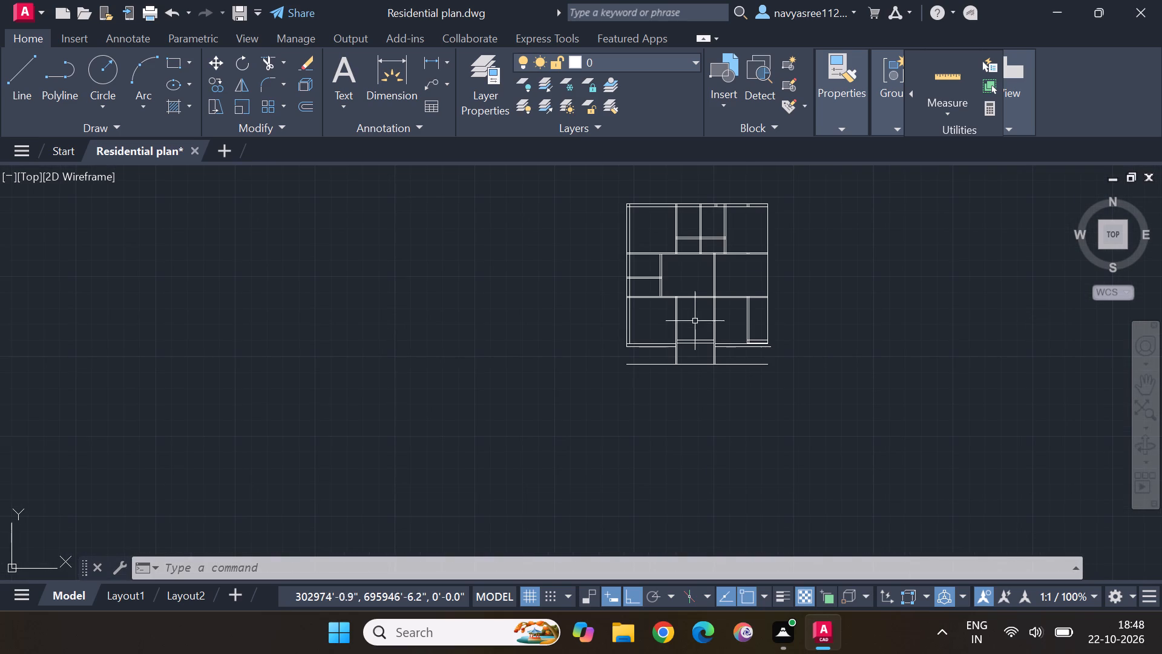
middle_drag(704, 313, 727, 352)
drag(852, 393, 768, 427)
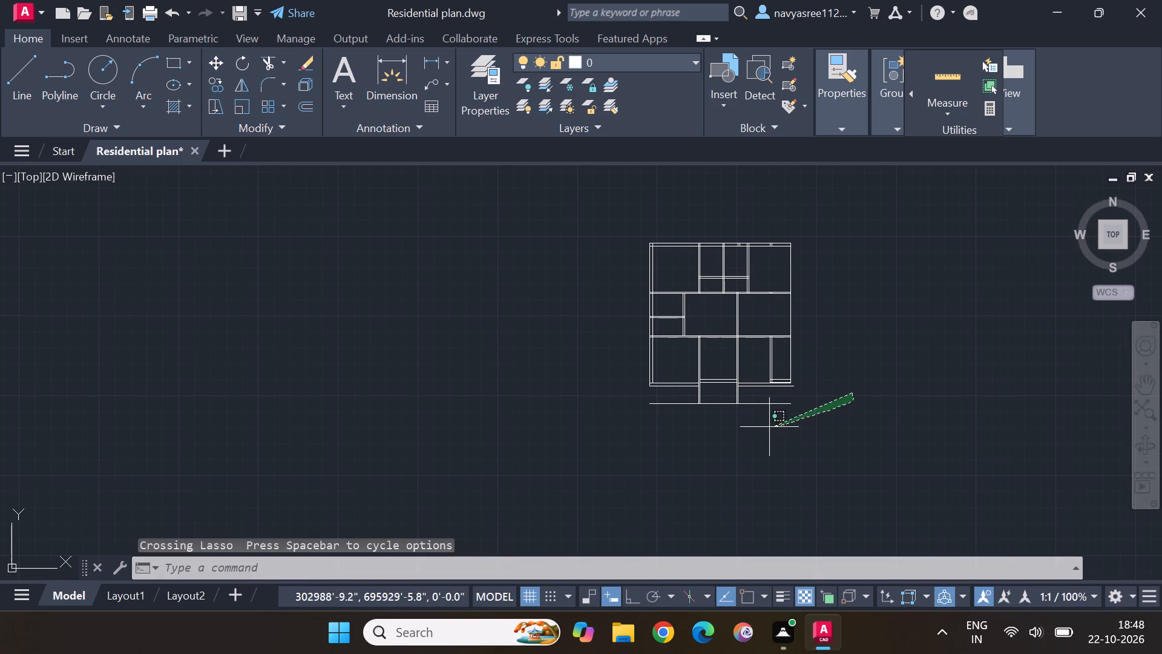
drag(768, 427, 853, 247)
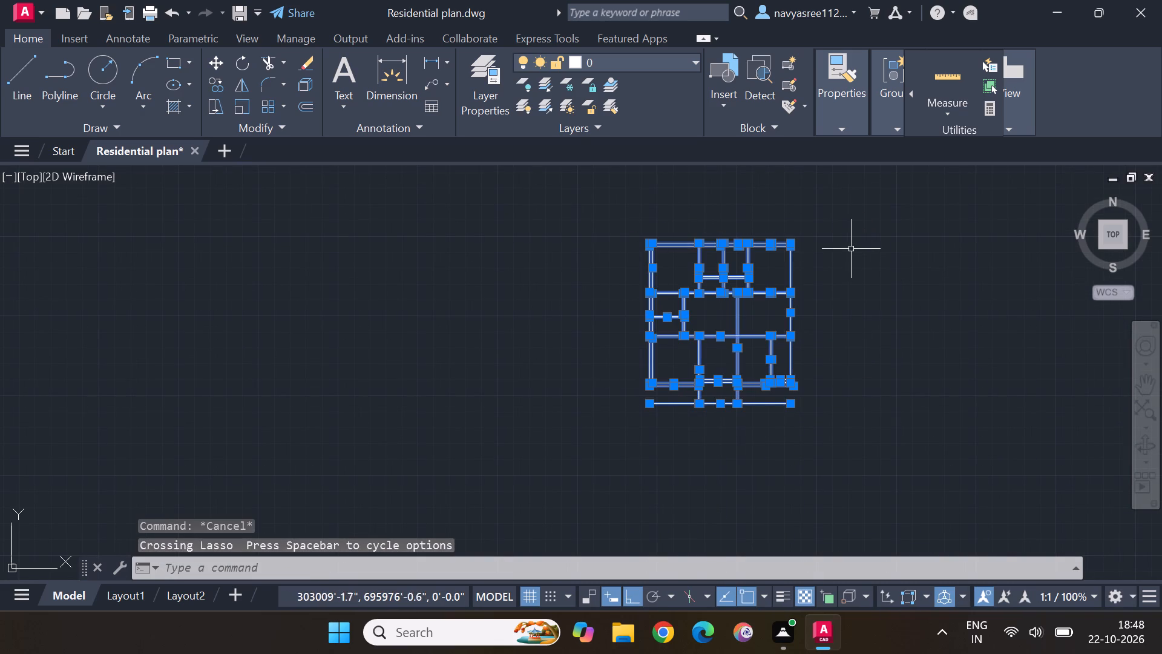
right_click(918, 102)
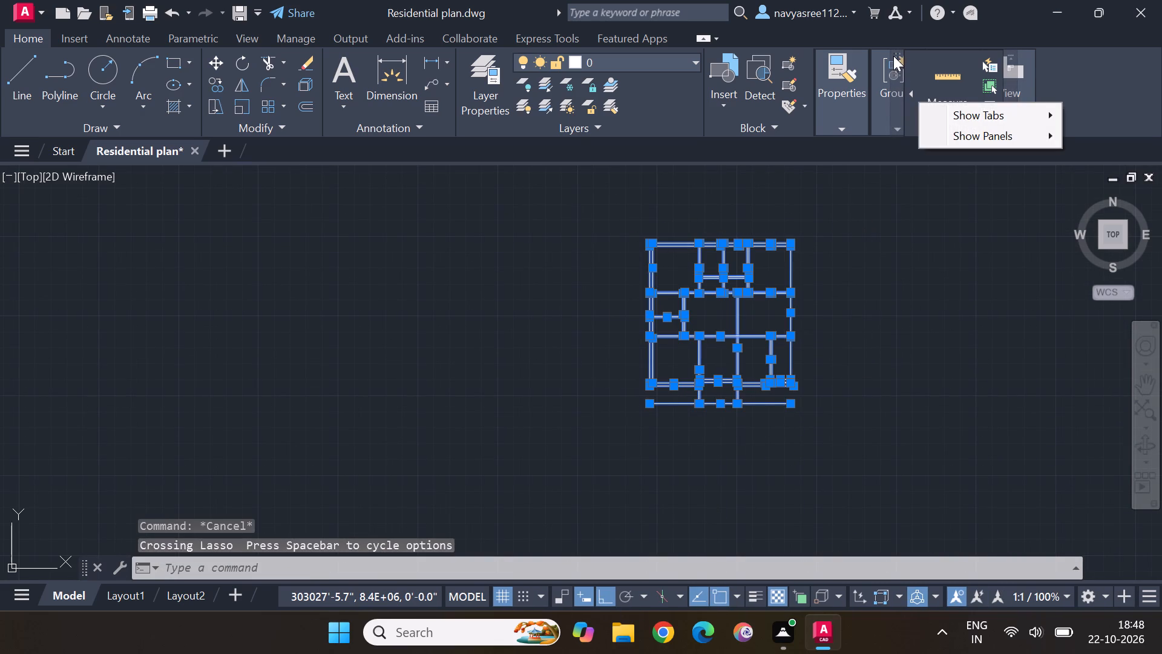
key(Delete)
key(Delete)
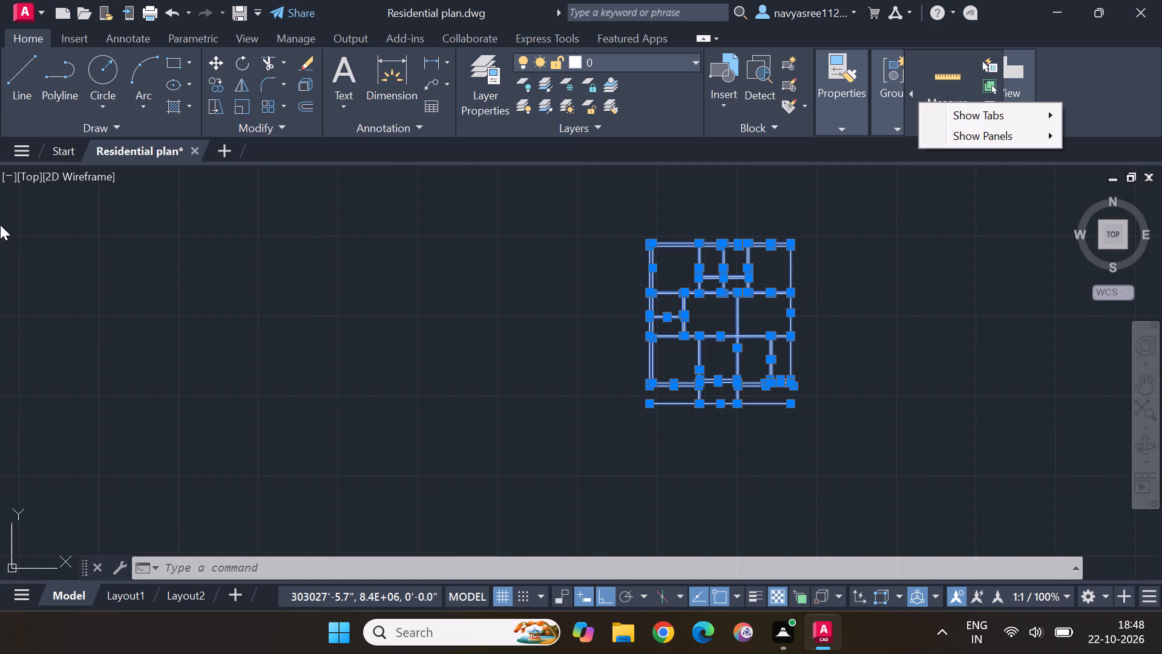
key(Delete)
click(1151, 653)
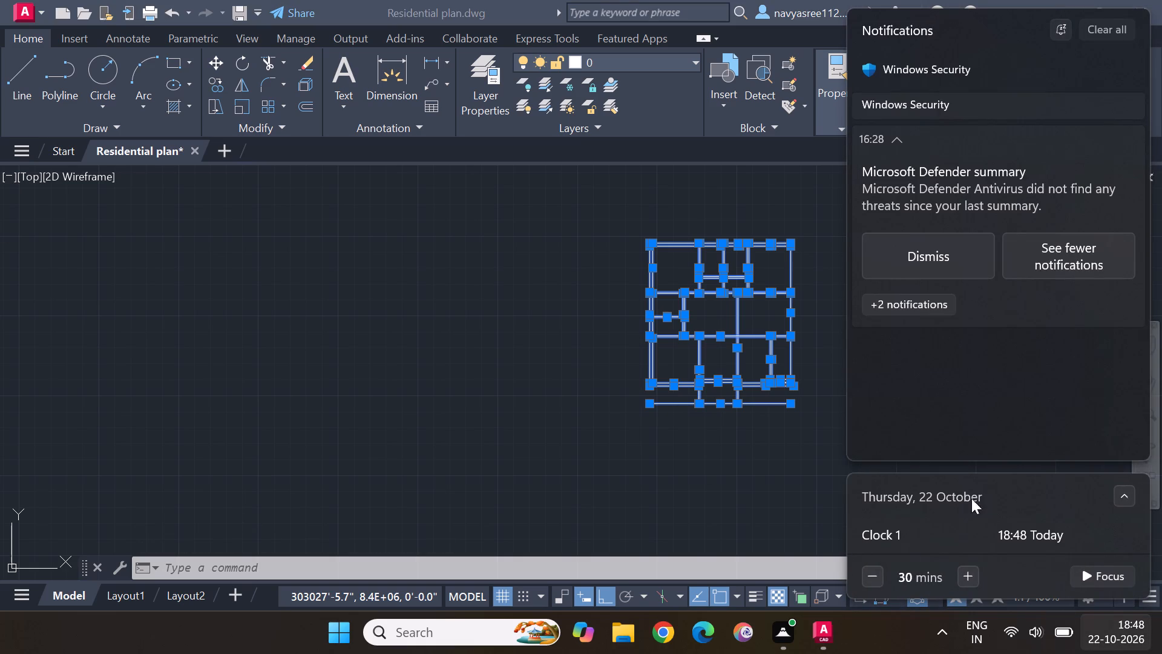
click(823, 501)
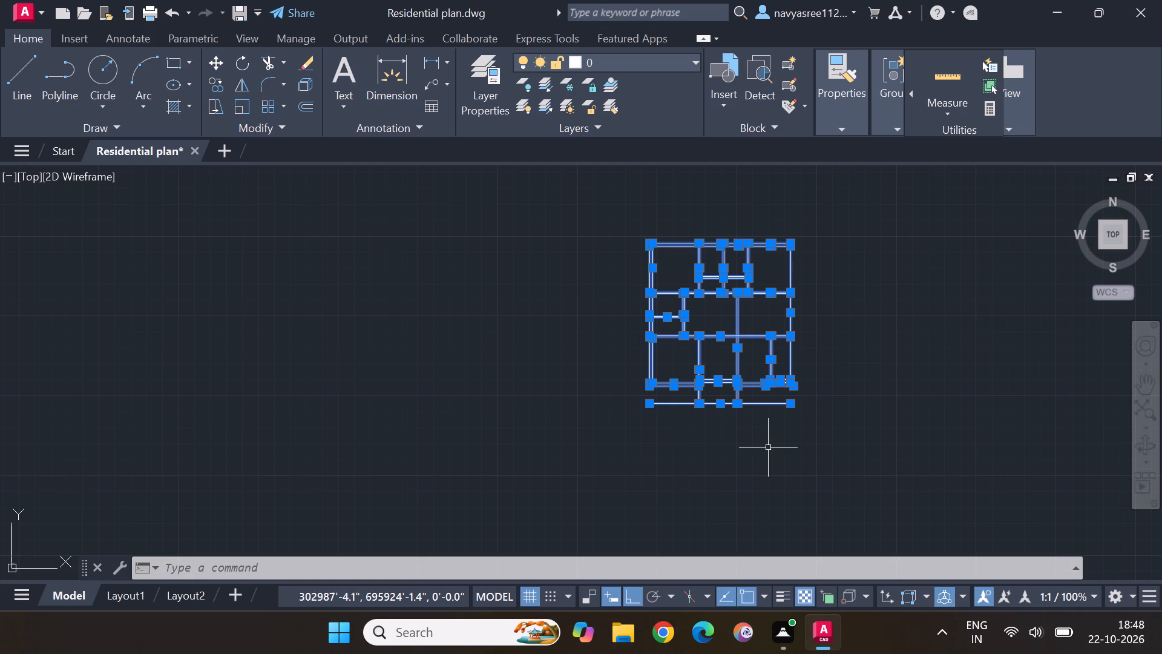
key(Delete)
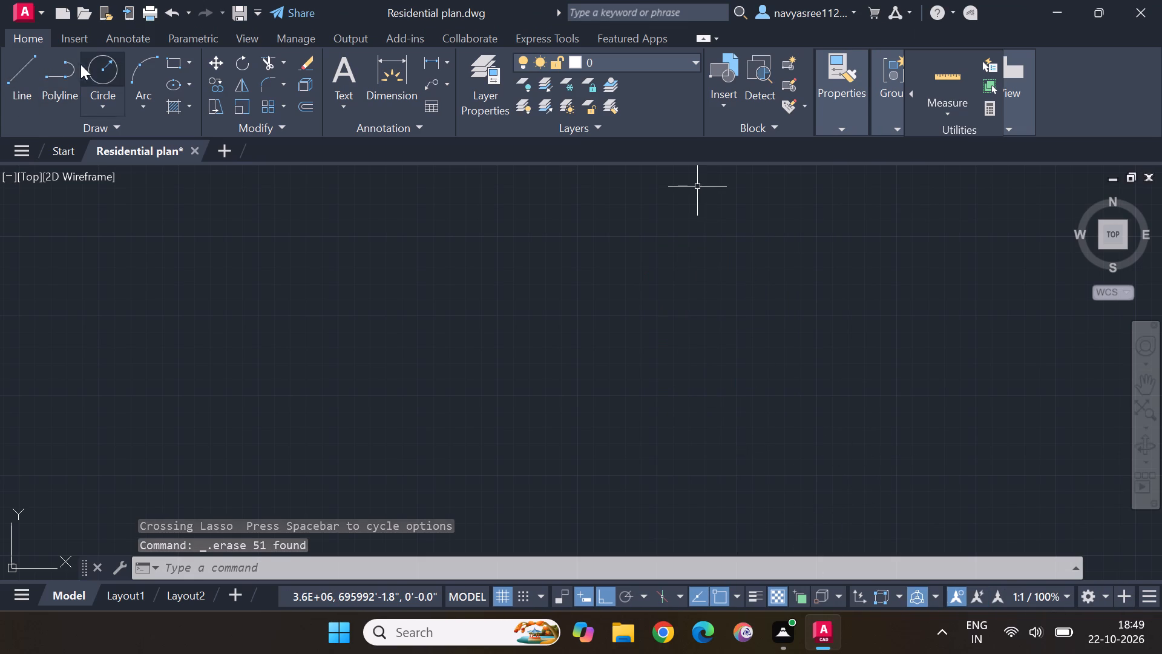
Draw a closed rectangular outline about 104 ft wide with the Line tool in the empty drawing area.
click(24, 66)
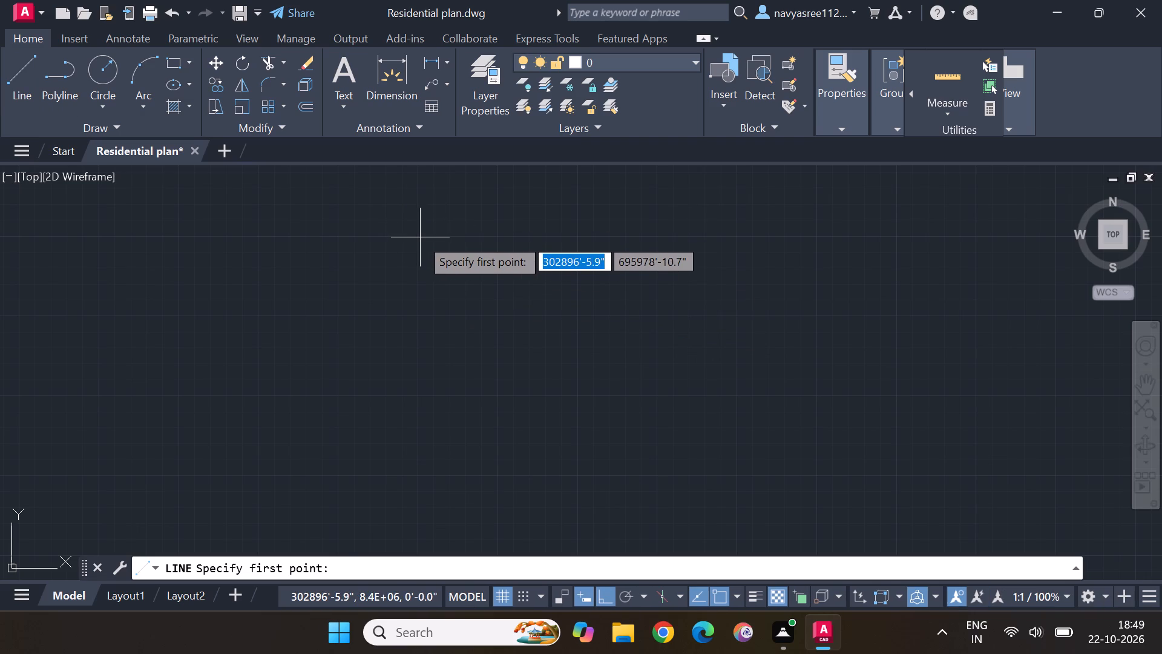
click(418, 237)
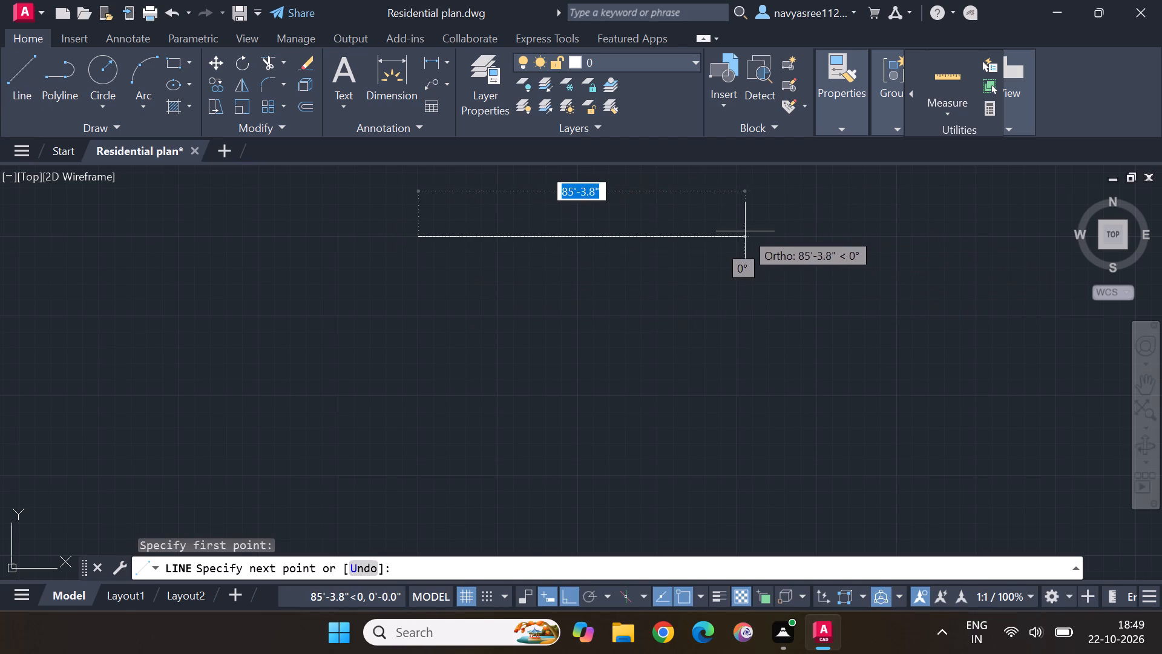
click(817, 237)
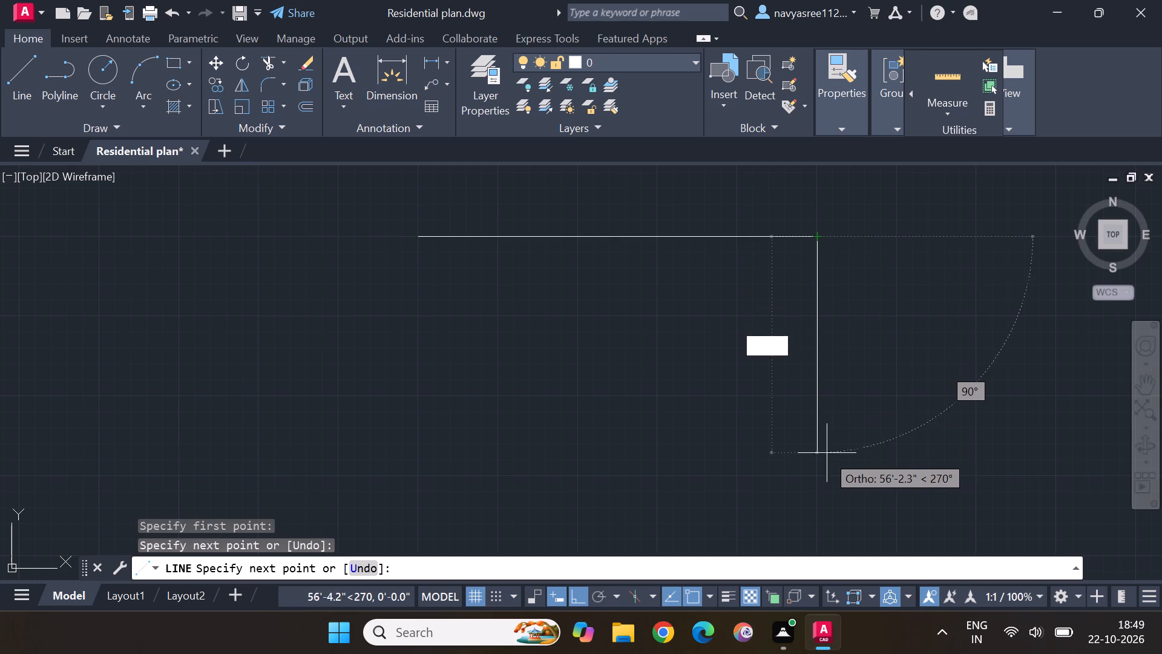
click(816, 475)
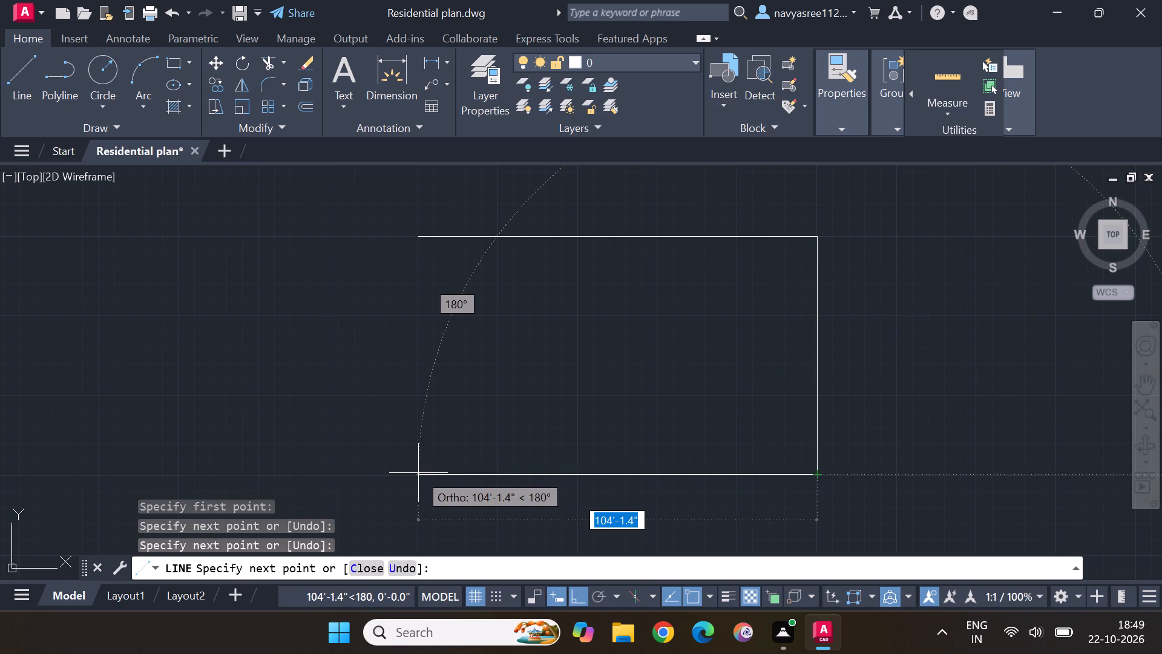
drag(418, 473, 419, 464)
click(411, 242)
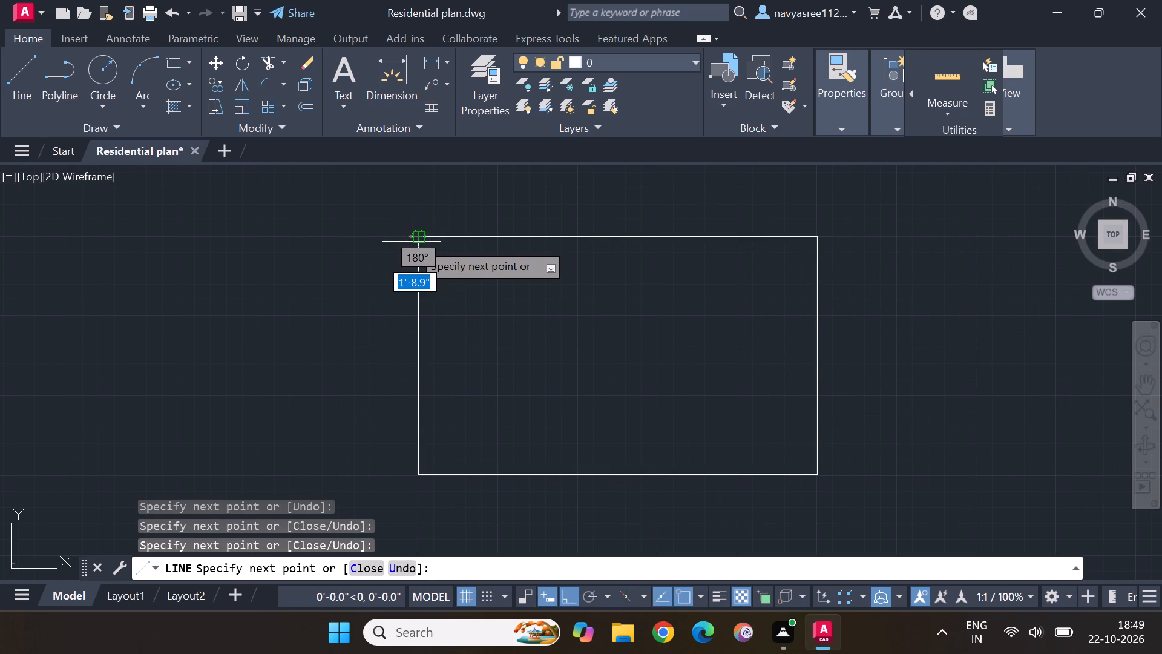
key(Escape)
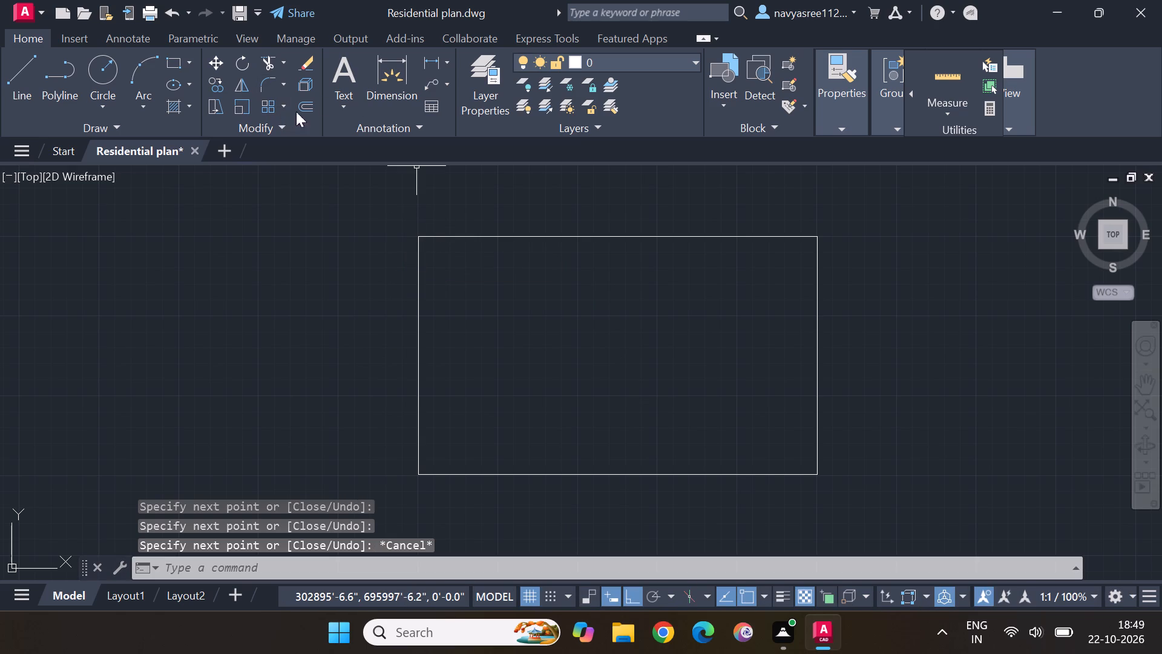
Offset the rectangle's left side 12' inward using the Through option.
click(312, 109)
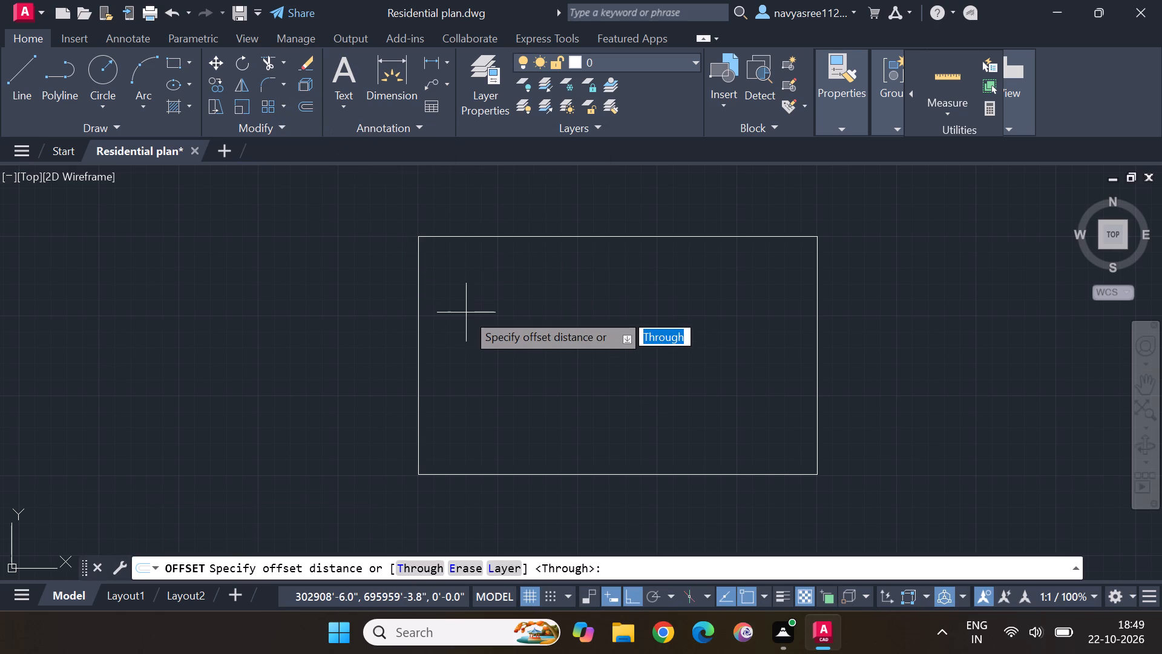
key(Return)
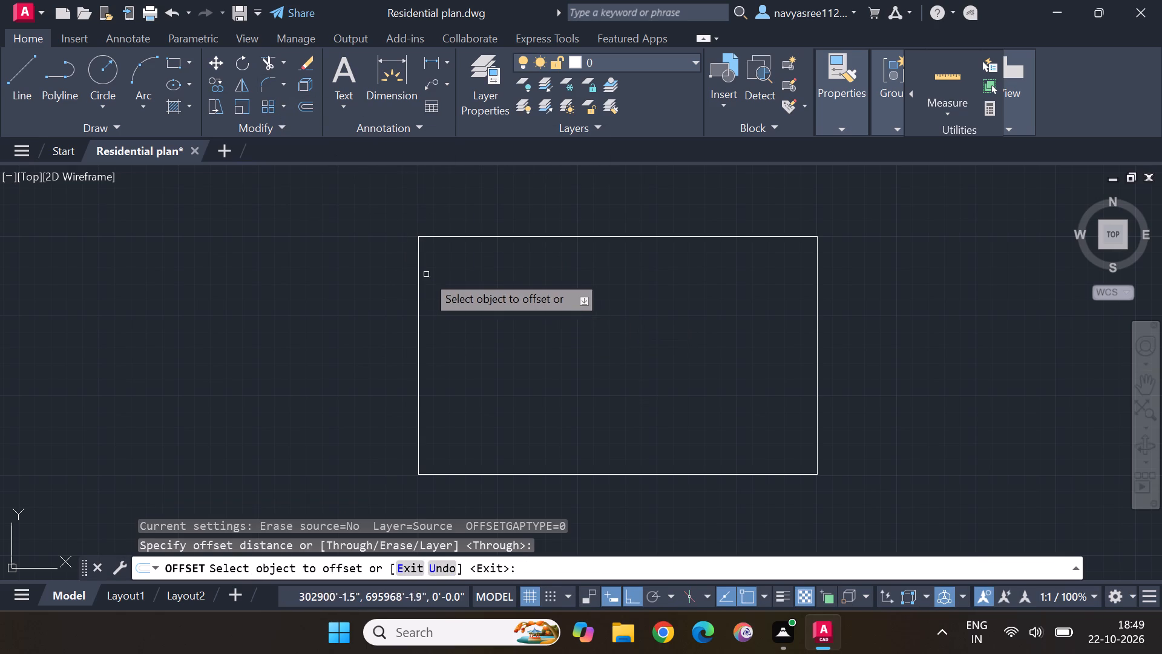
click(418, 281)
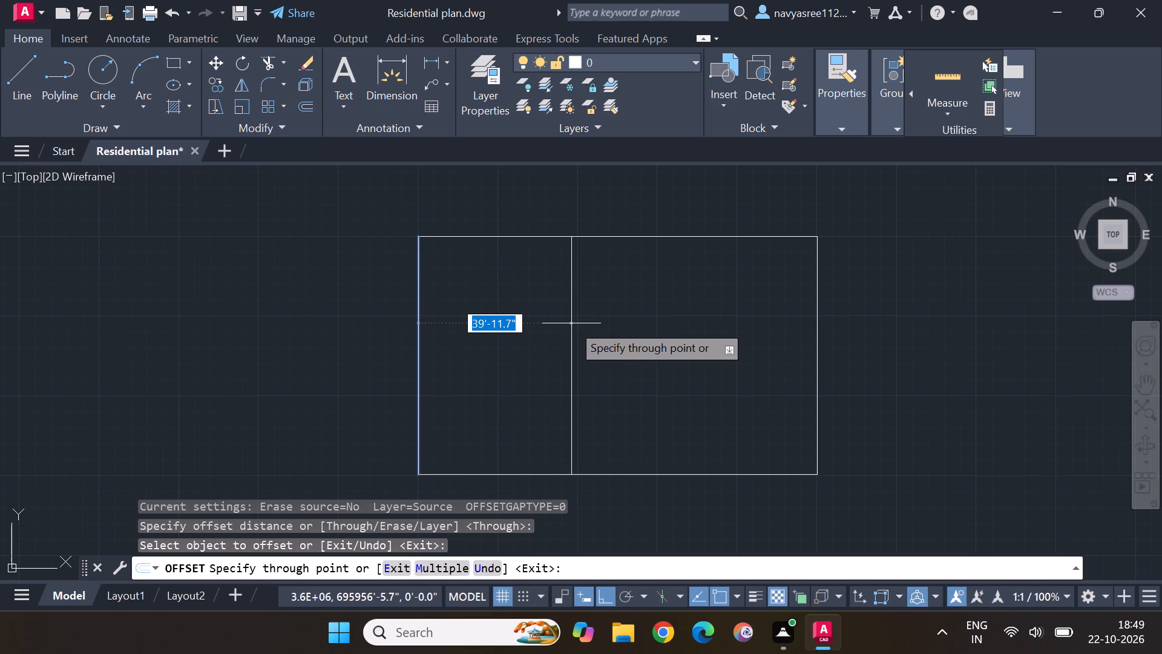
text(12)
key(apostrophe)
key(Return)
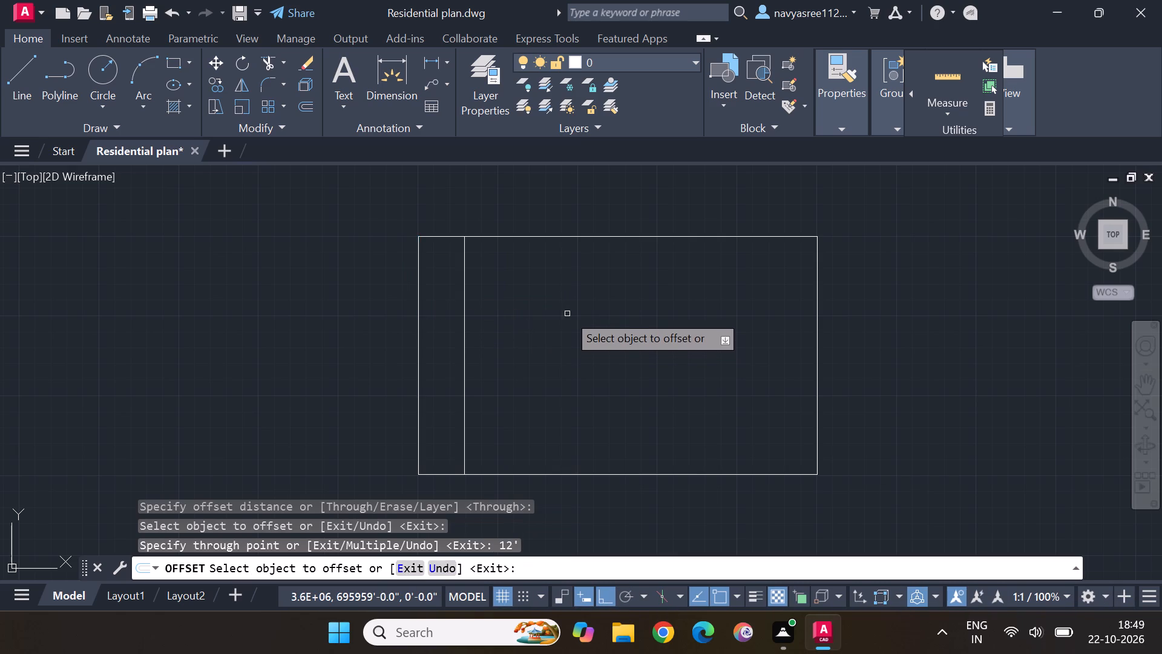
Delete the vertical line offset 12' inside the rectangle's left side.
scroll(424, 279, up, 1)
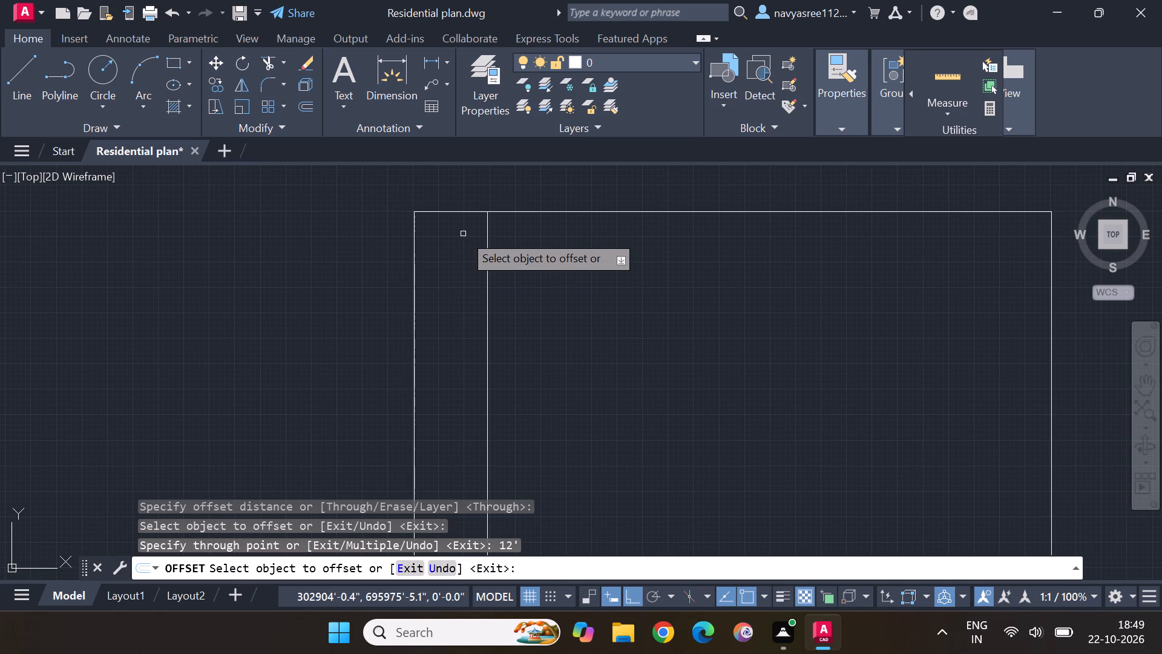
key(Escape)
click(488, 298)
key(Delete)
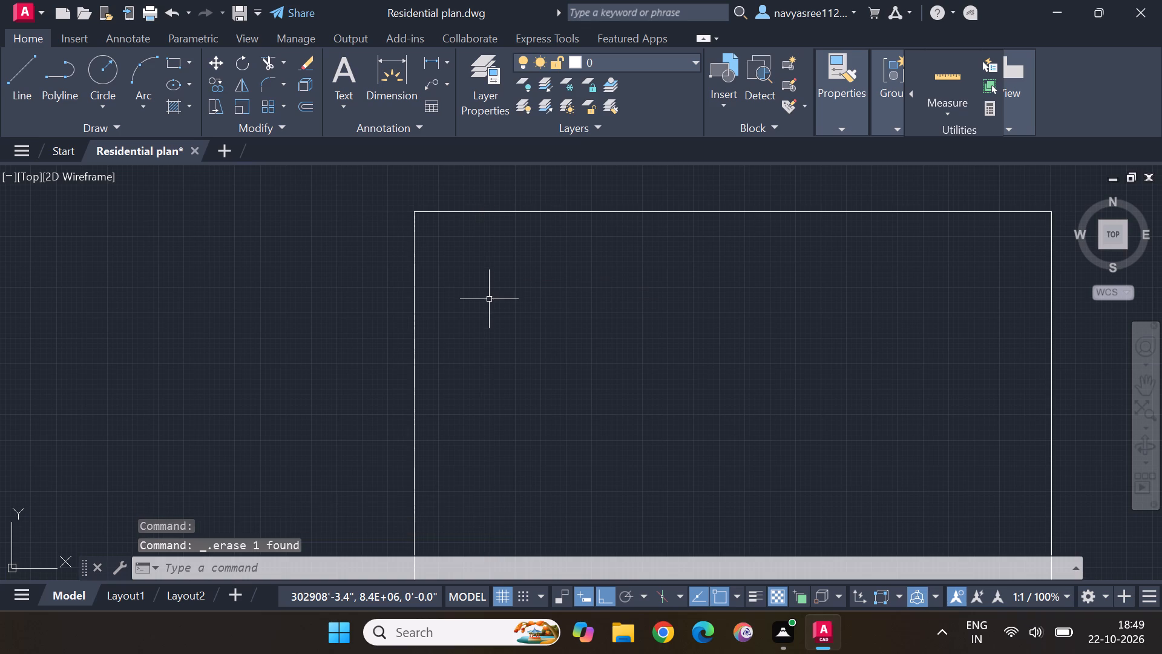
Offset the rectangle's left side 12' inward using the Through option.
scroll(479, 264, down, 2)
scroll(527, 297, up, 1)
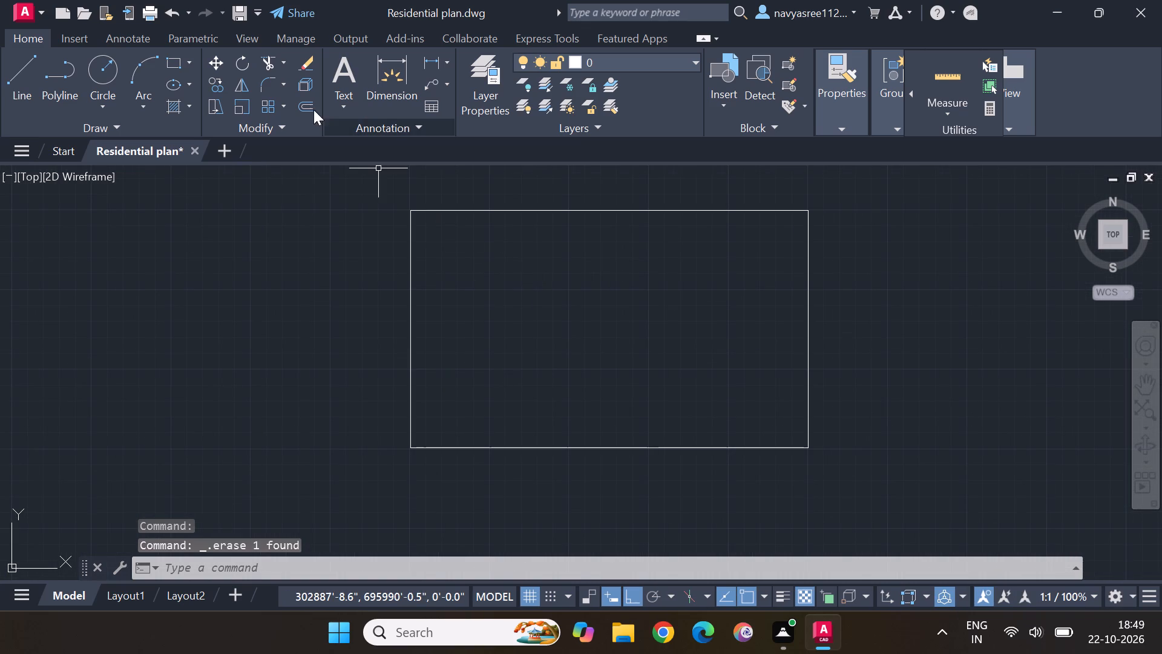
click(307, 105)
key(Return)
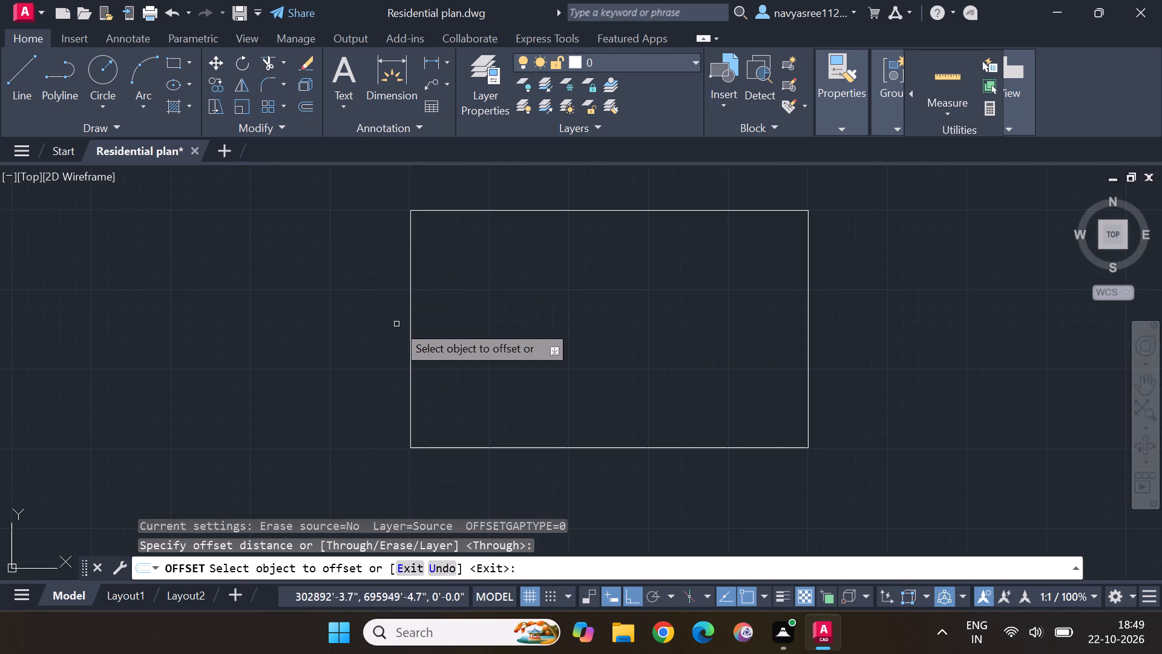
click(408, 292)
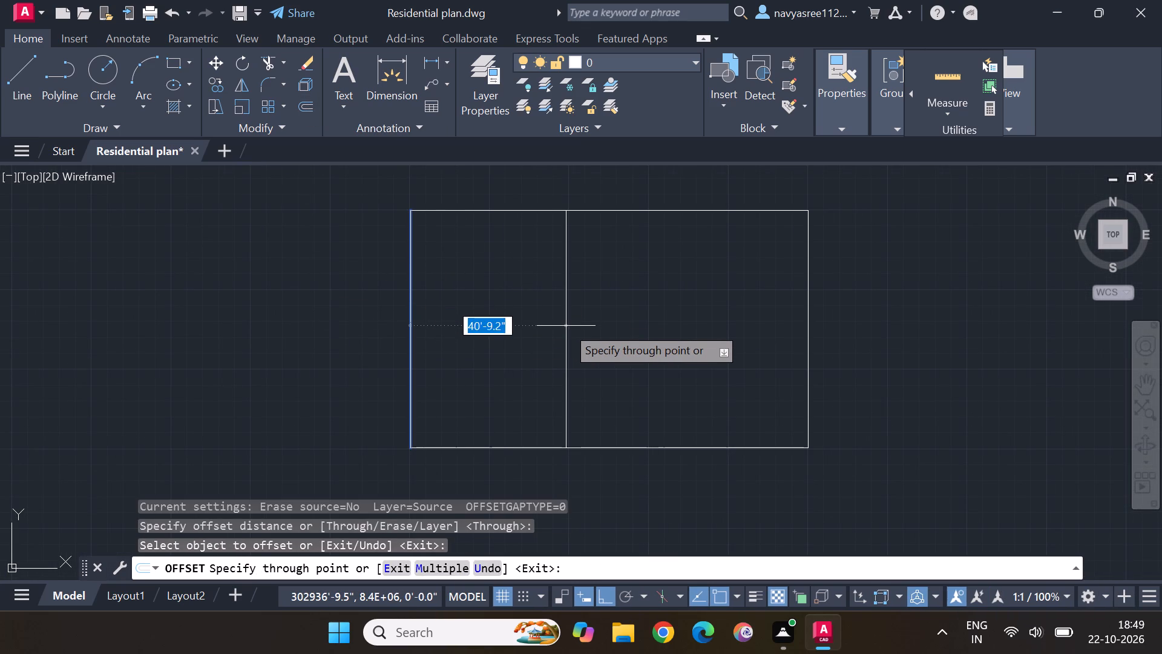
text(12')
key(Return)
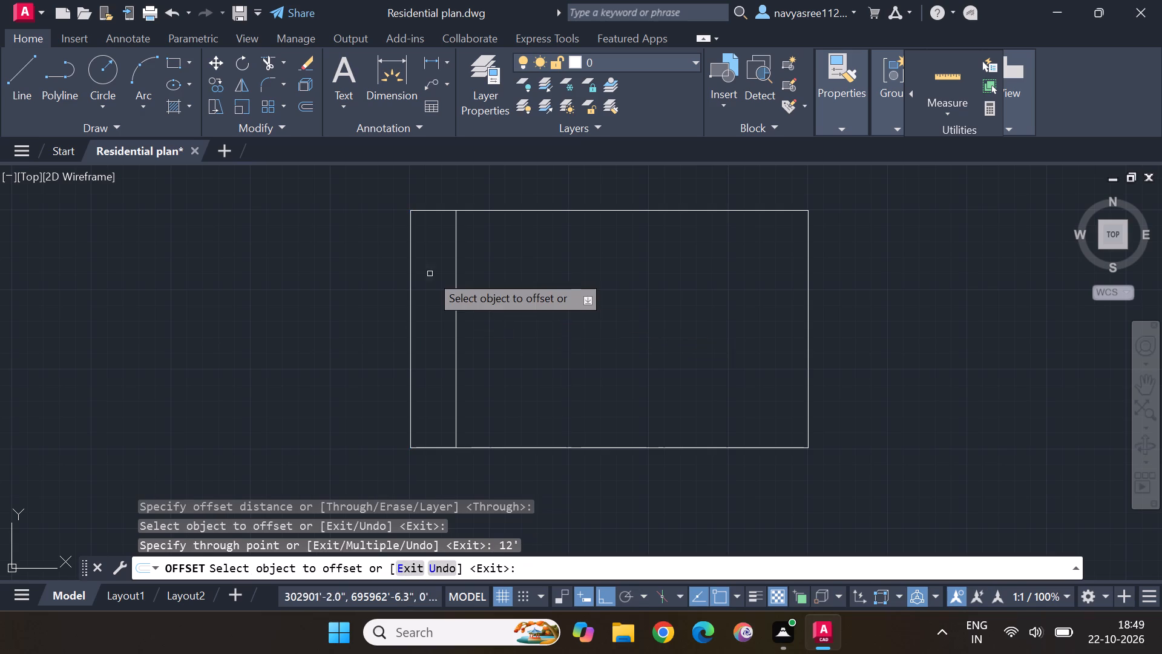
Offset the new vertical line 4.5" to the right to form a partition wall.
scroll(423, 269, up, 3)
middle_drag(456, 296, 534, 449)
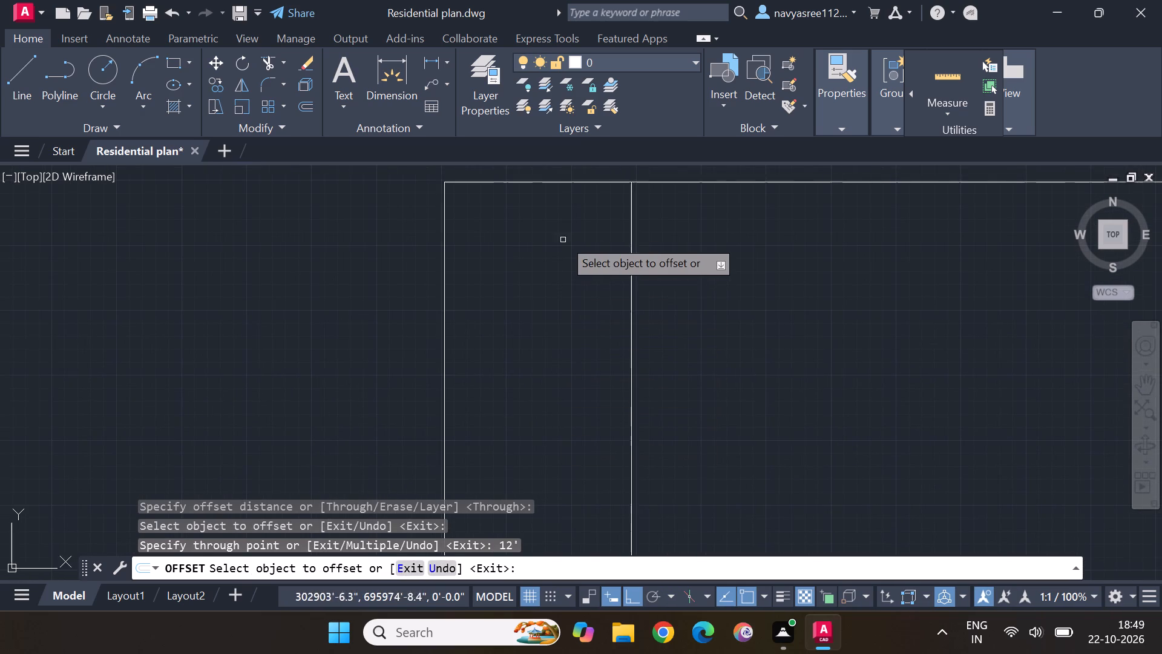
click(632, 276)
text(4.5)
key(shift+quotedbl)
key(Return)
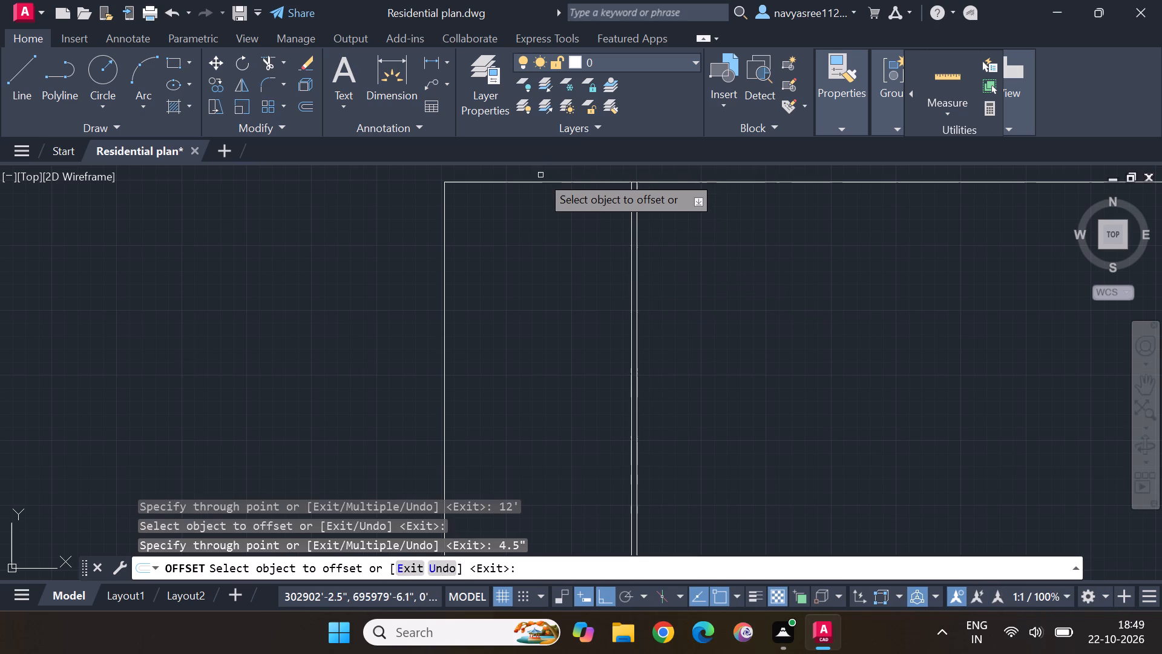
Offset the rectangle's top edge 12' downward, and offset the resulting line another 12' downward.
click(572, 180)
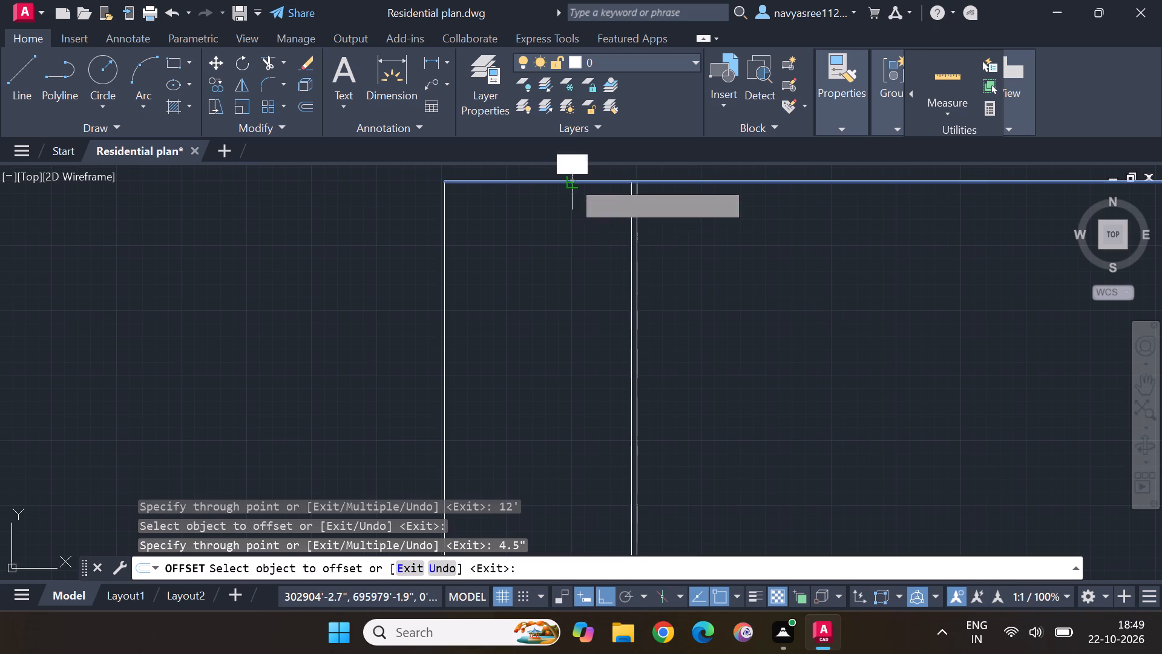
text(12)
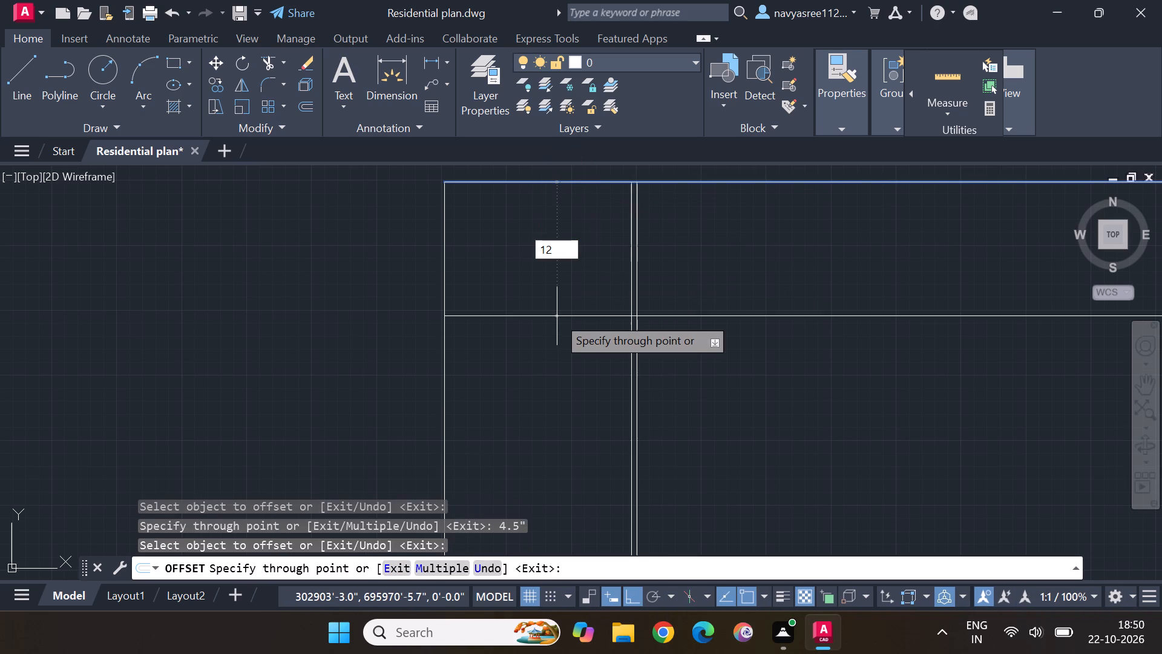
key(apostrophe)
key(Return)
click(545, 369)
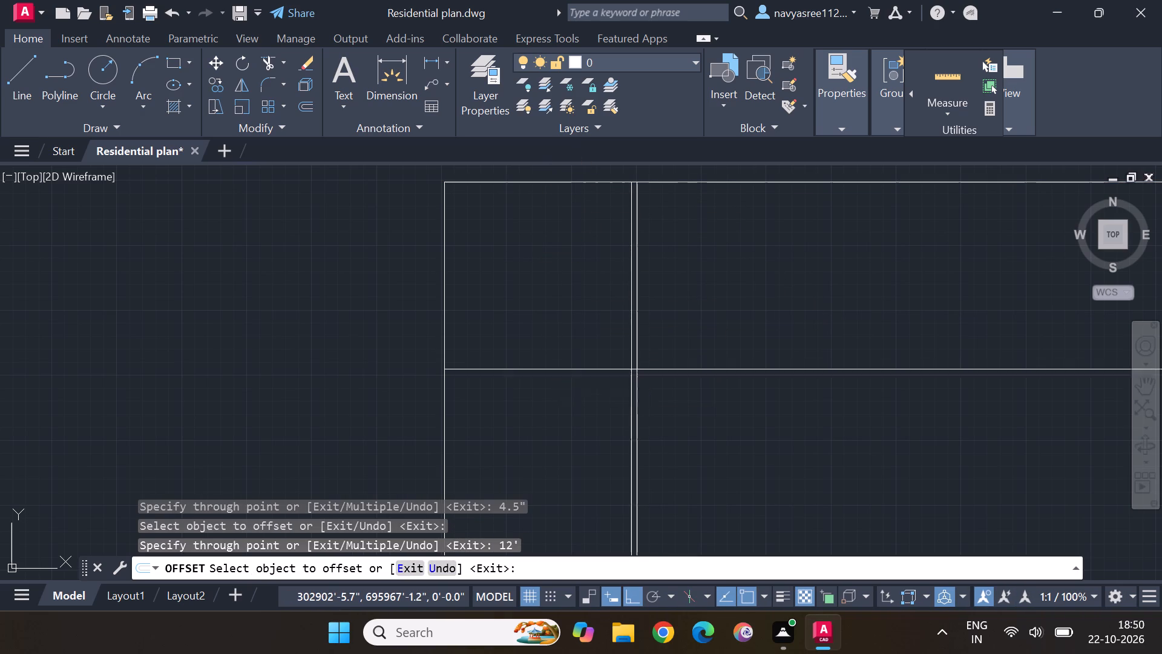
text(12')
key(Return)
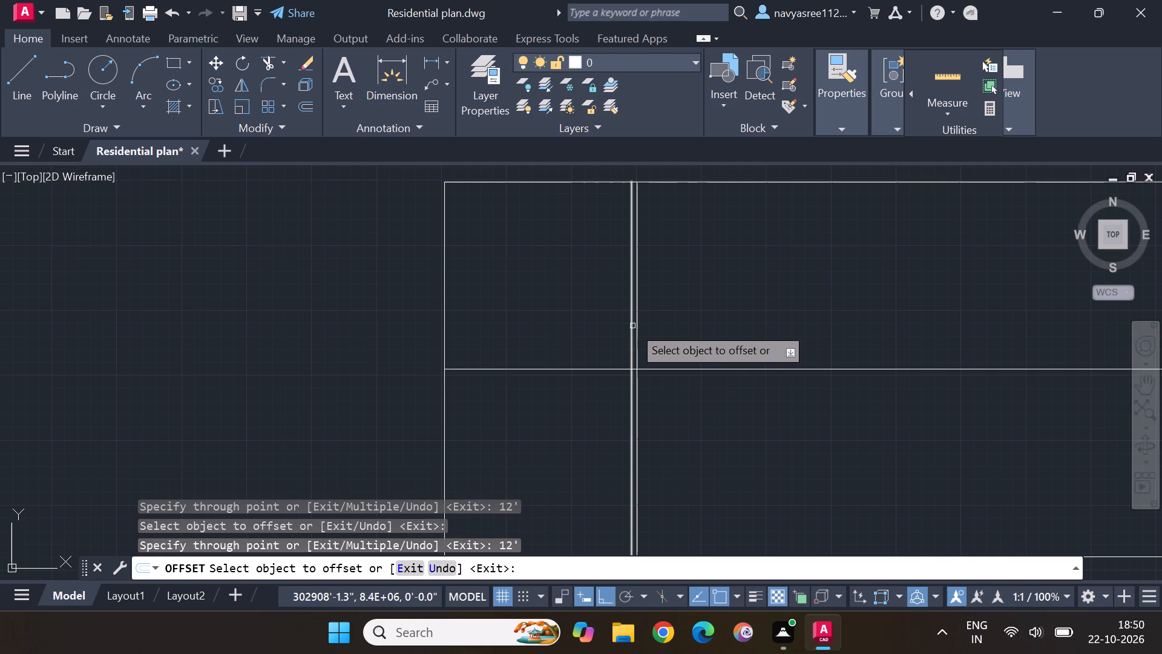
Offset the right-hand line of the first vertical partition wall 6' to the right.
click(637, 326)
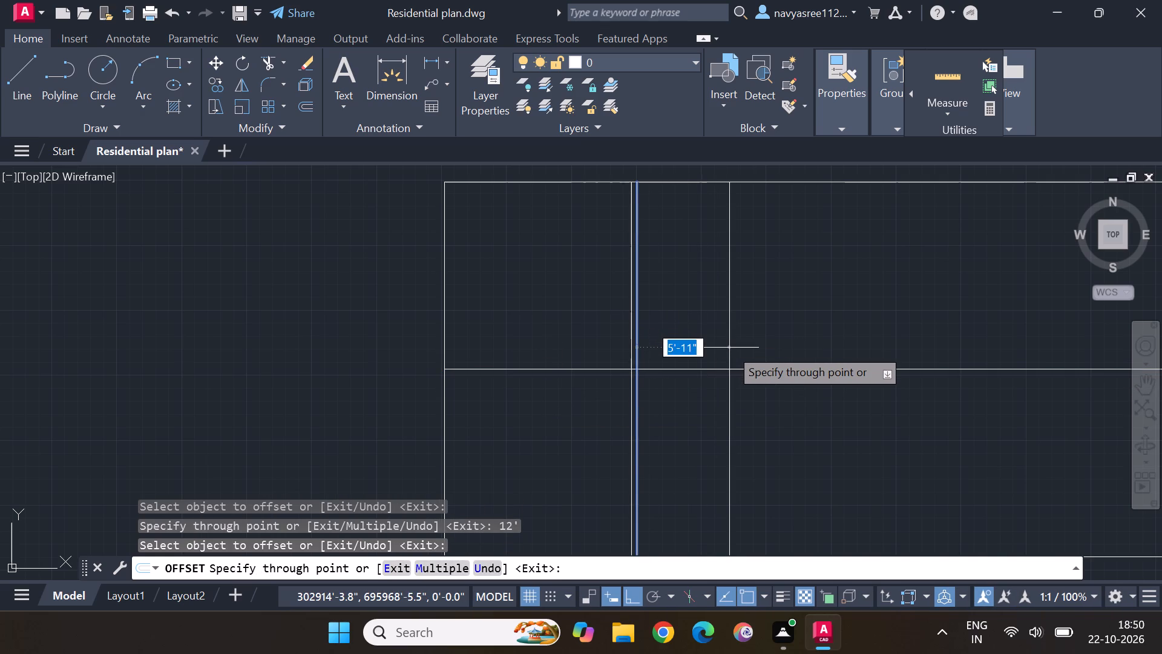
text(6')
key(Return)
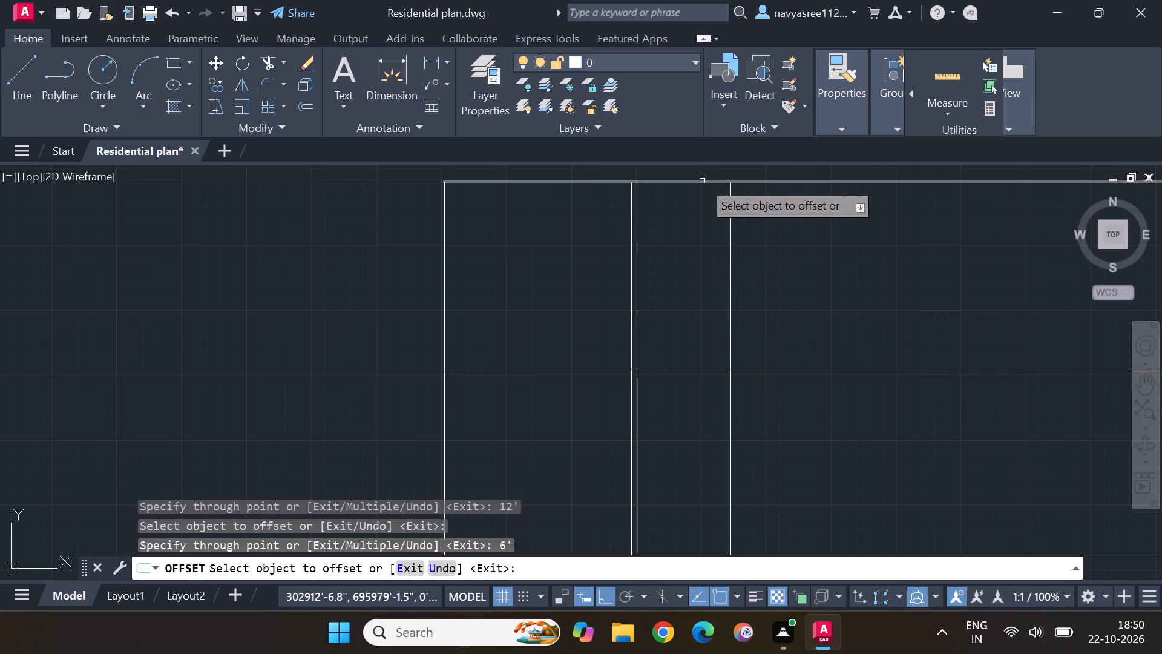
Offset the rectangle's top edge 8' downward, and offset the resulting line 4.5" downward to form a horizontal wall.
click(702, 181)
text(8')
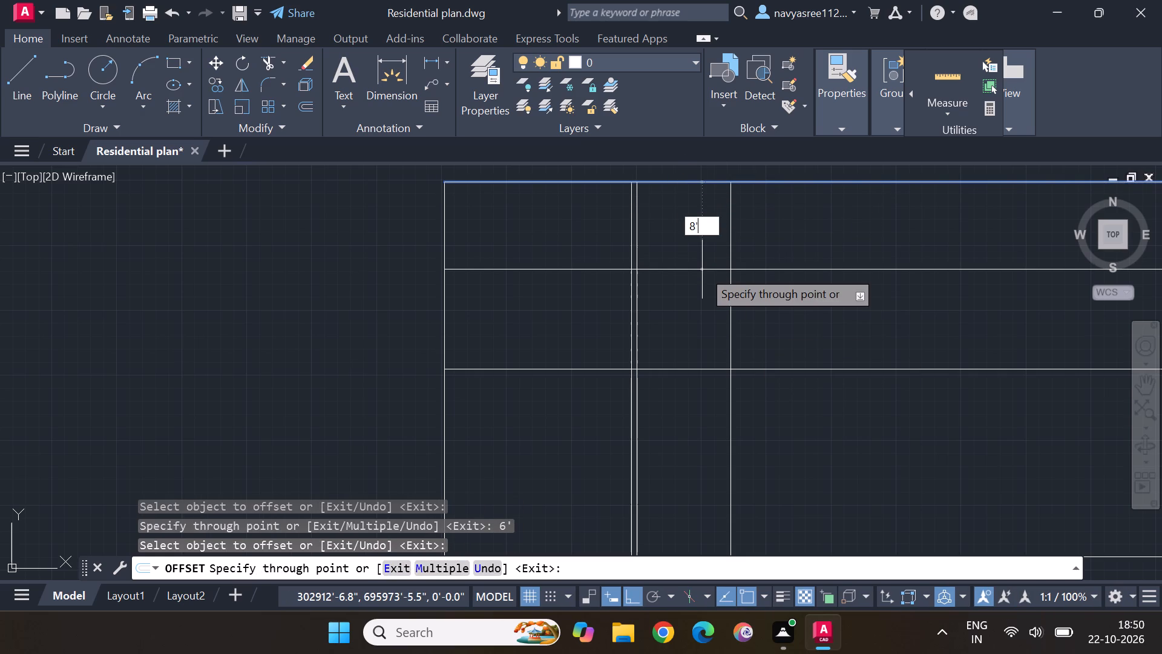
key(Return)
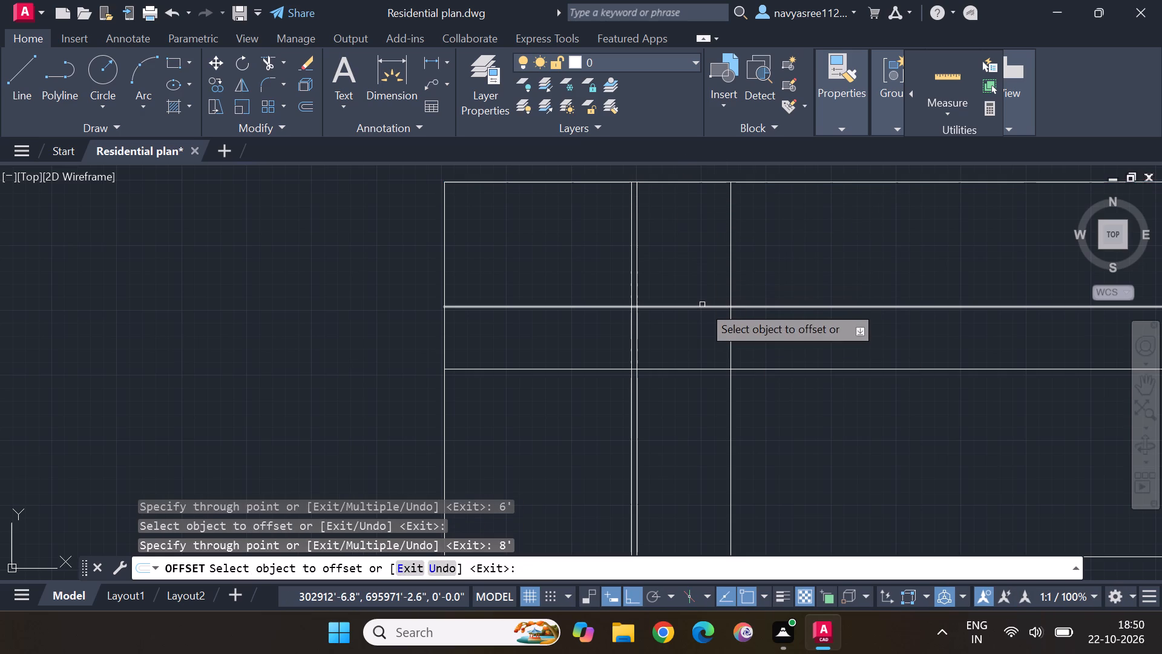
click(702, 308)
text(4.5)
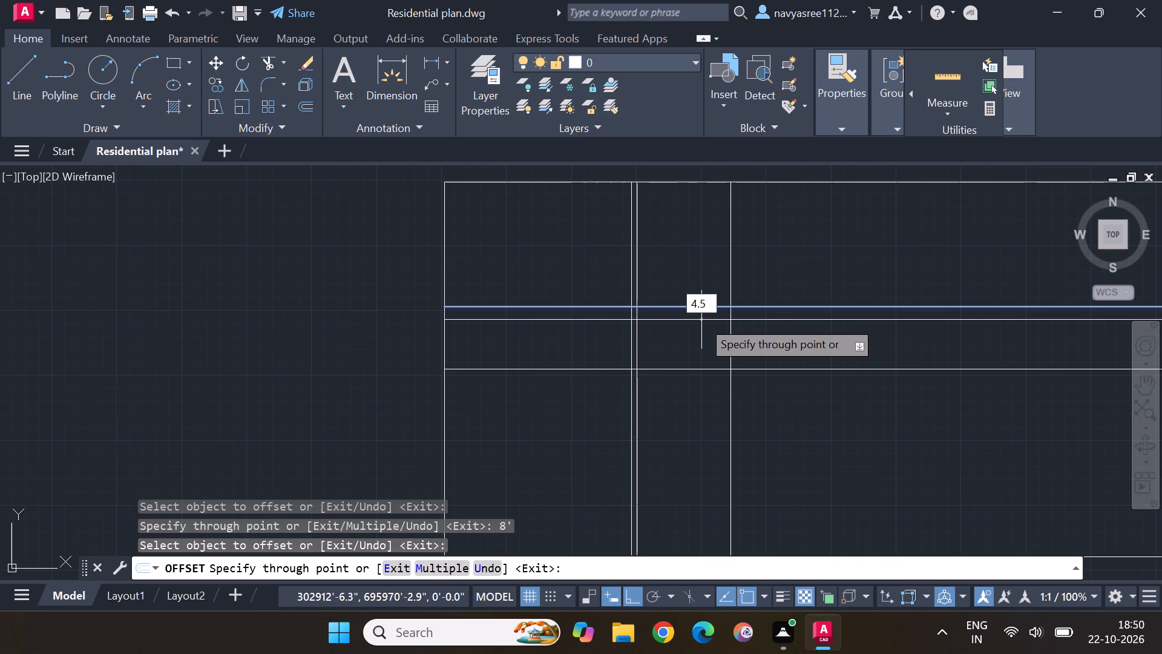
key(shift+quotedbl)
key(Return)
Offset the rightmost interior vertical line 4.5" to the right, and offset the resulting line another 6' to the right.
click(731, 260)
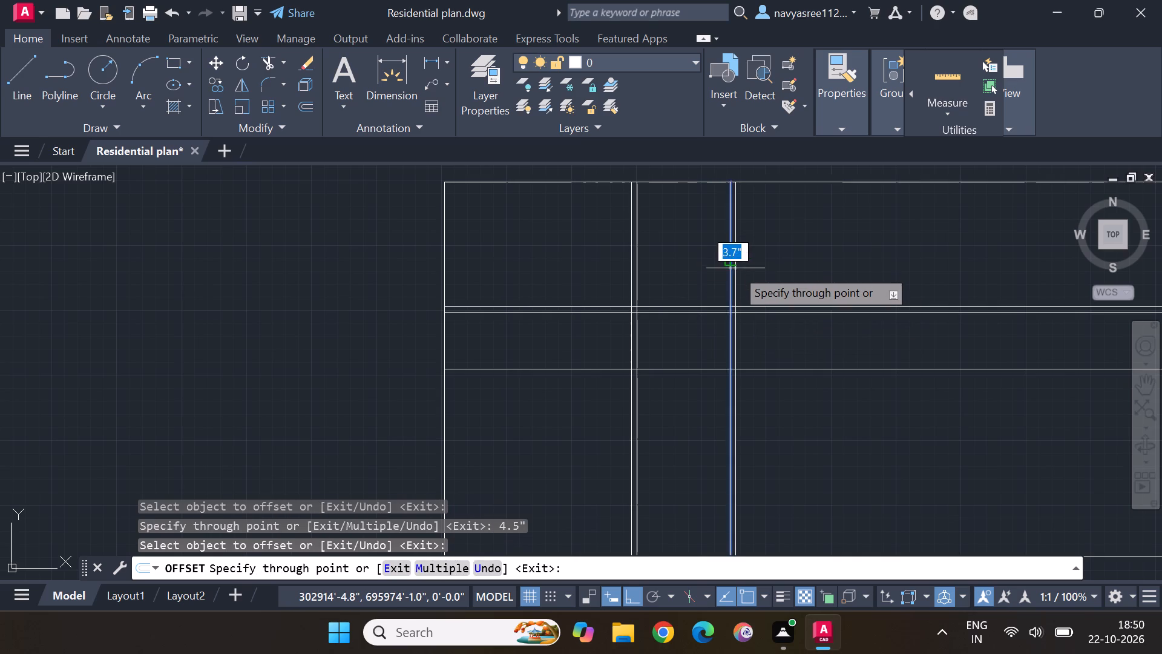
text(4.)
key(5)
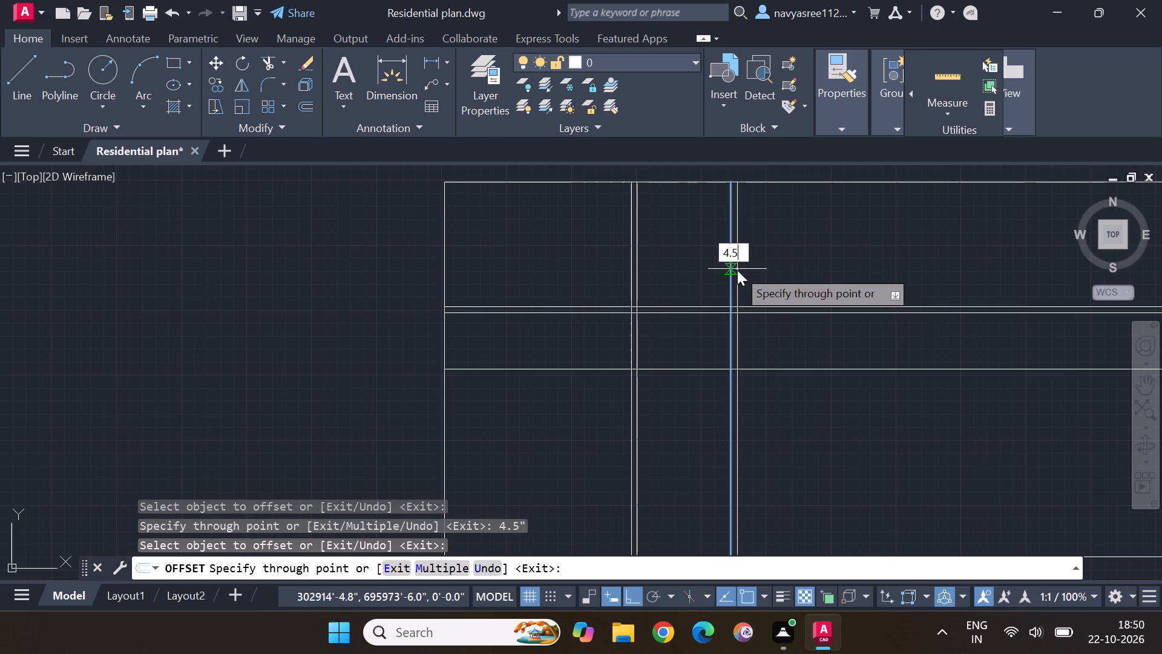
key(shift+quotedbl)
key(Return)
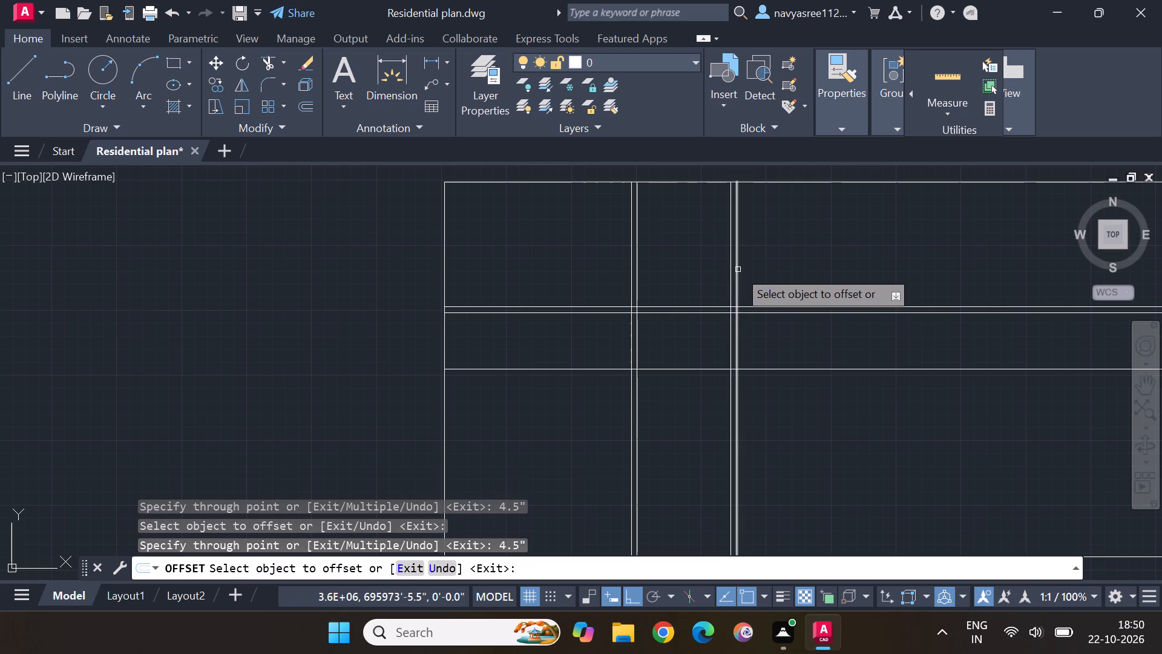
click(739, 272)
key(6)
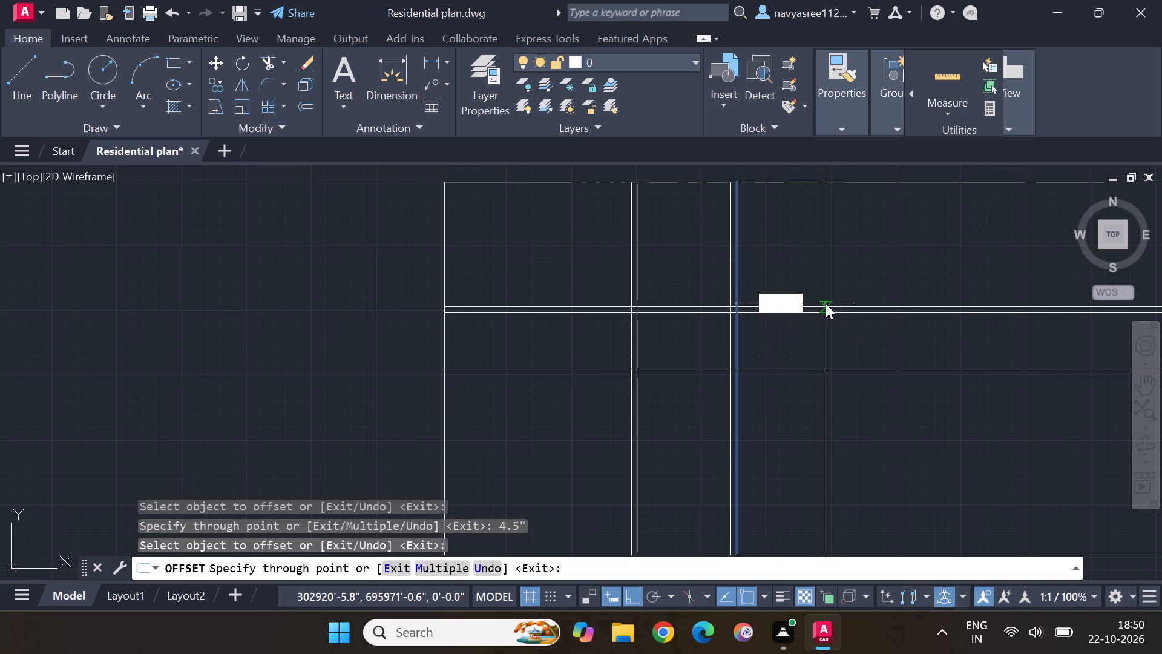
key(apostrophe)
key(Return)
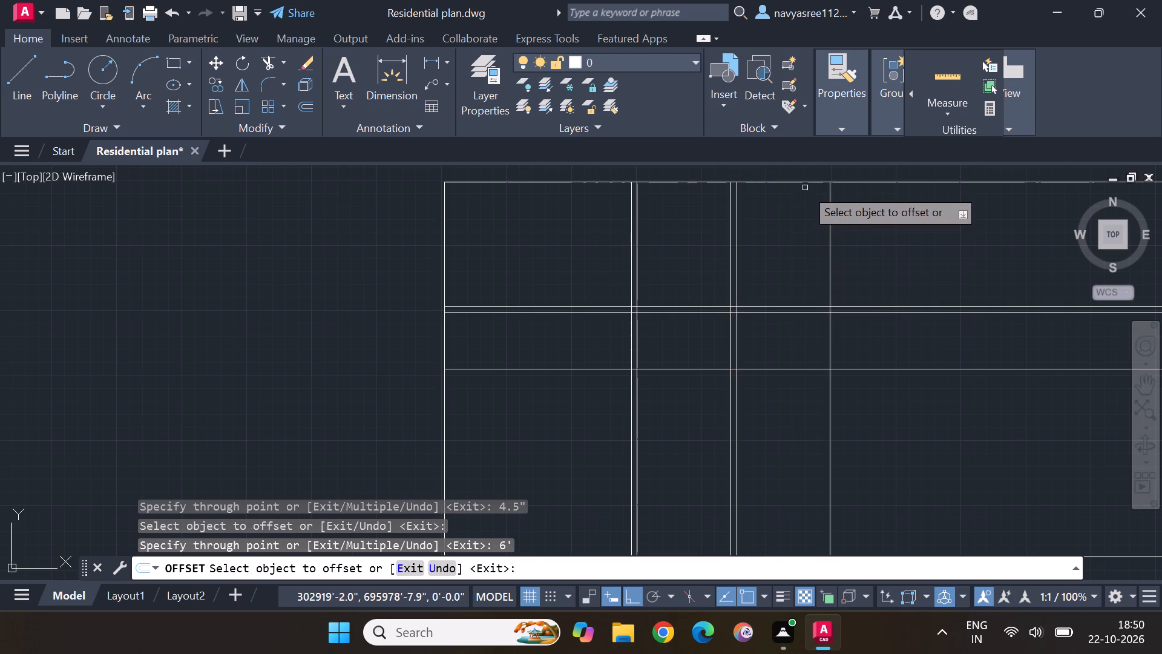
Offset the rectangle's top edge 8' downward again from the third bay.
click(807, 183)
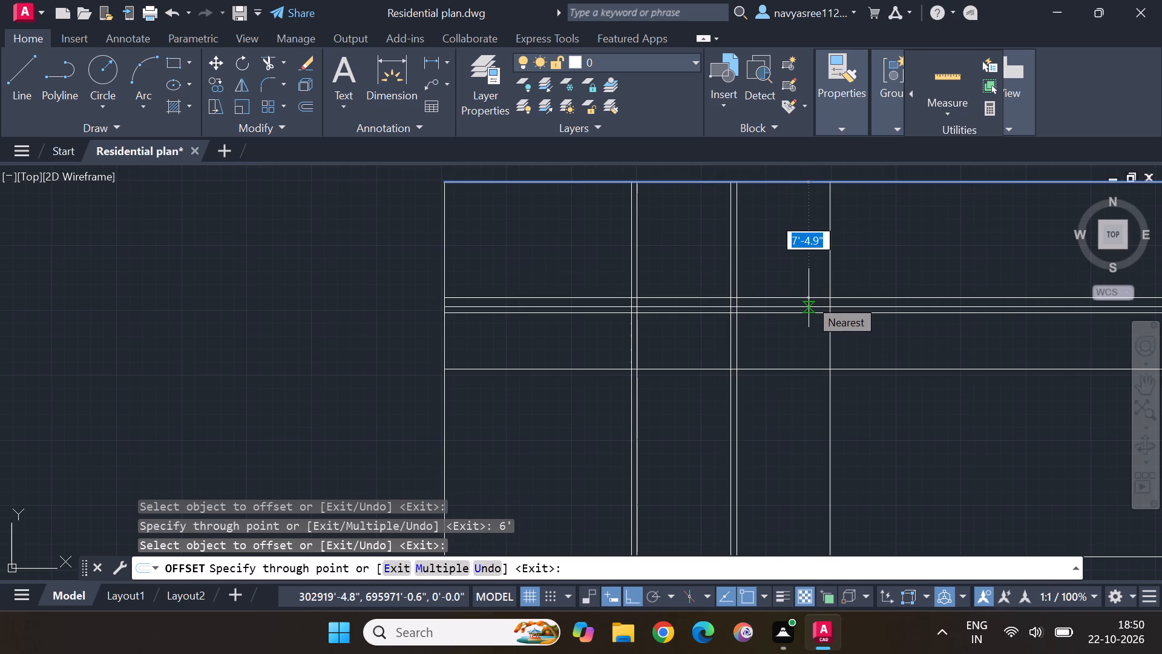
text(8')
key(Return)
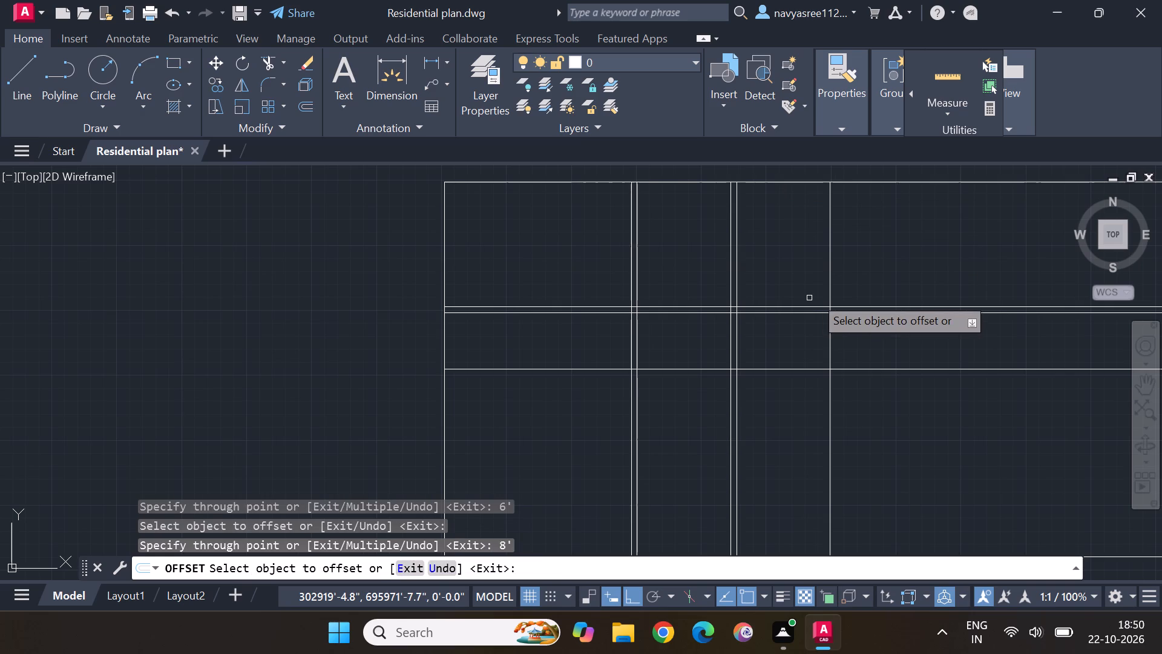
Offset the rightmost interior vertical line 4.5" to the right, and offset the resulting line another 12' to the right.
click(832, 285)
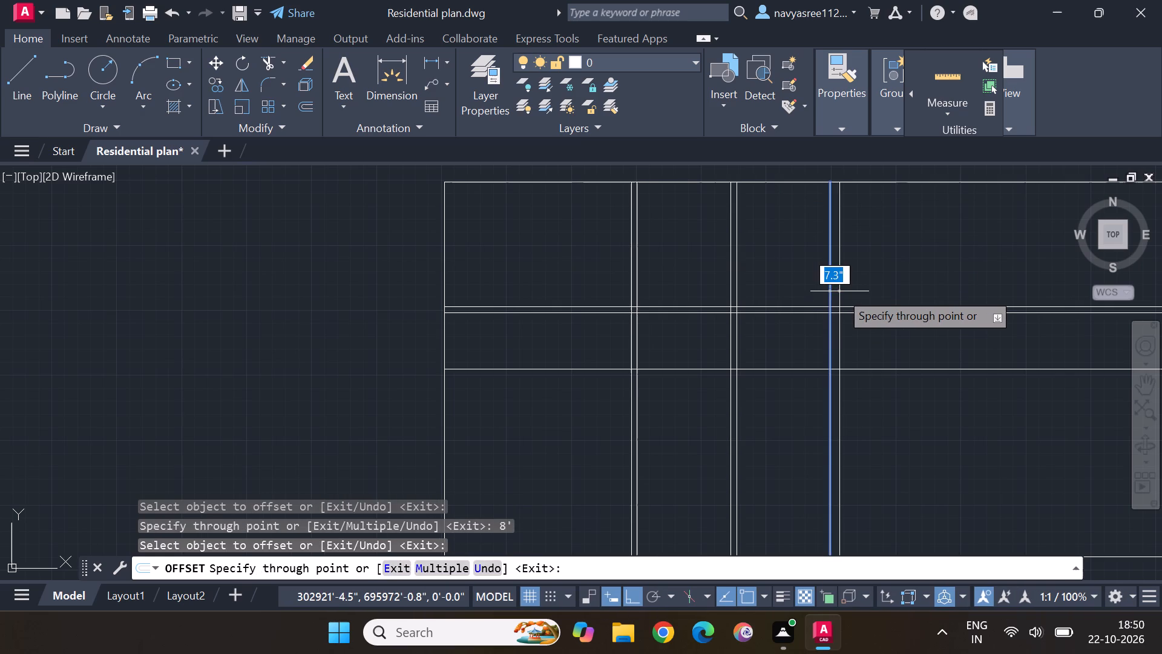
text(4.5)
key(shift+quotedbl)
key(Return)
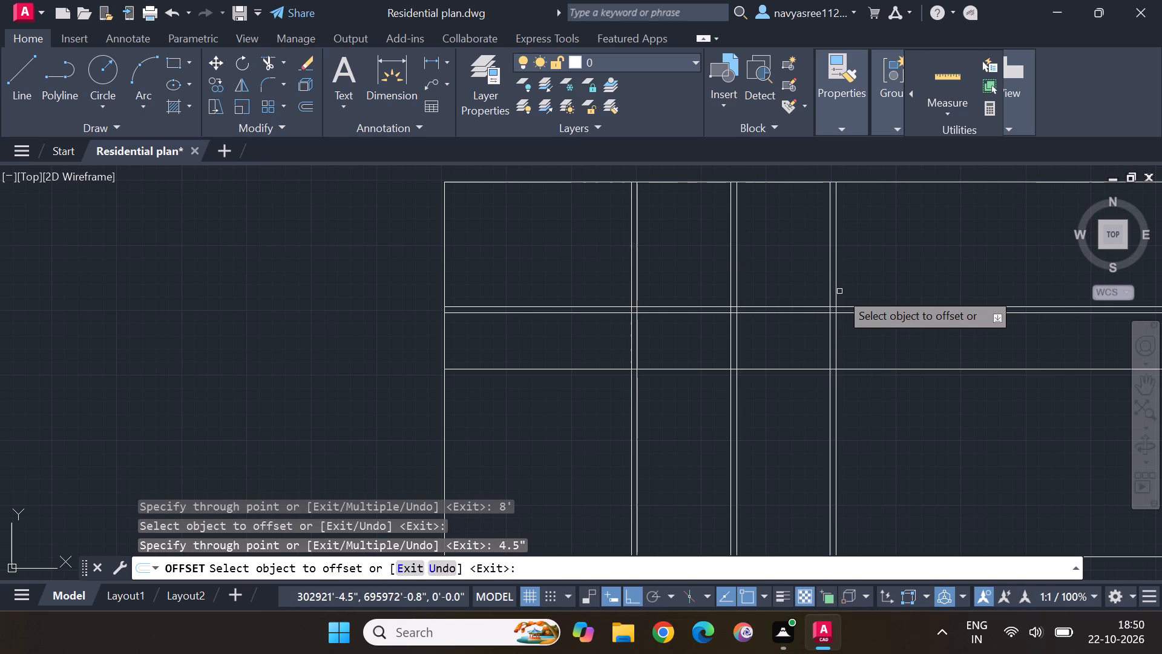
click(838, 291)
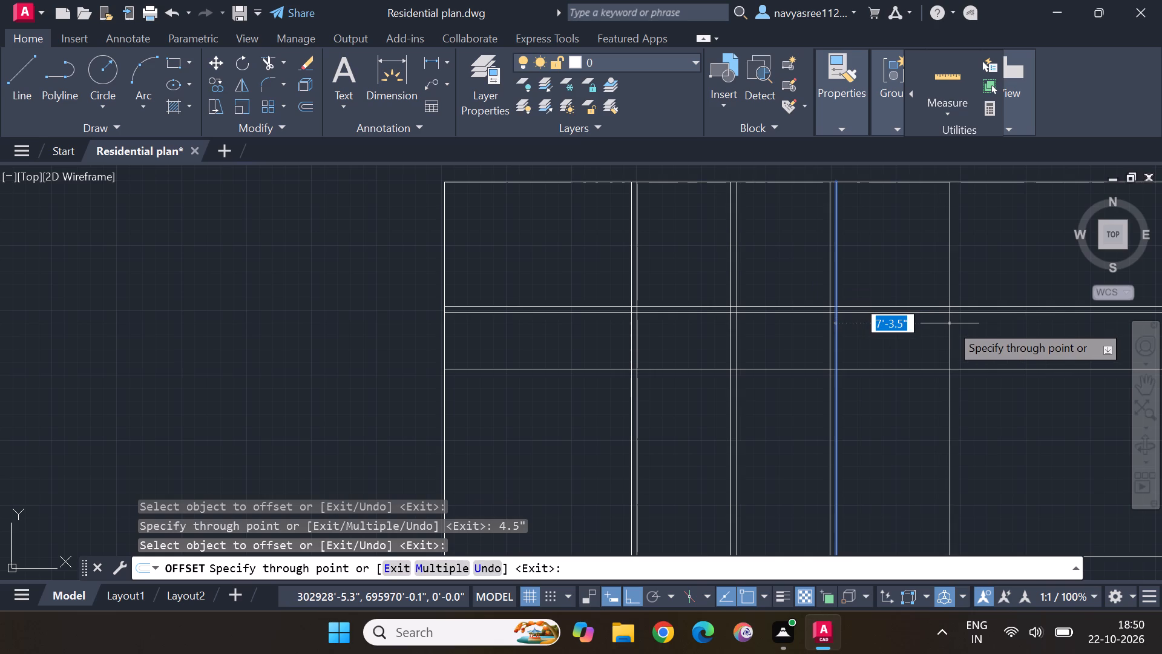
text(12')
key(Return)
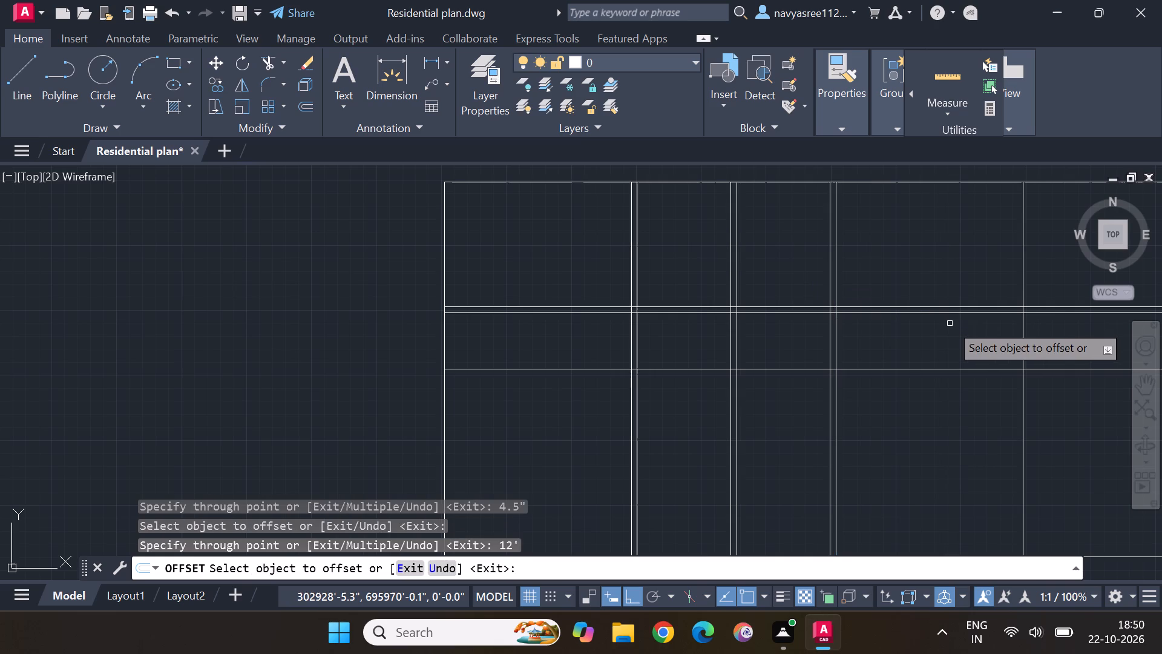
Offset the rectangle's top edge 12' downward again from the new 12' wide bay.
click(940, 183)
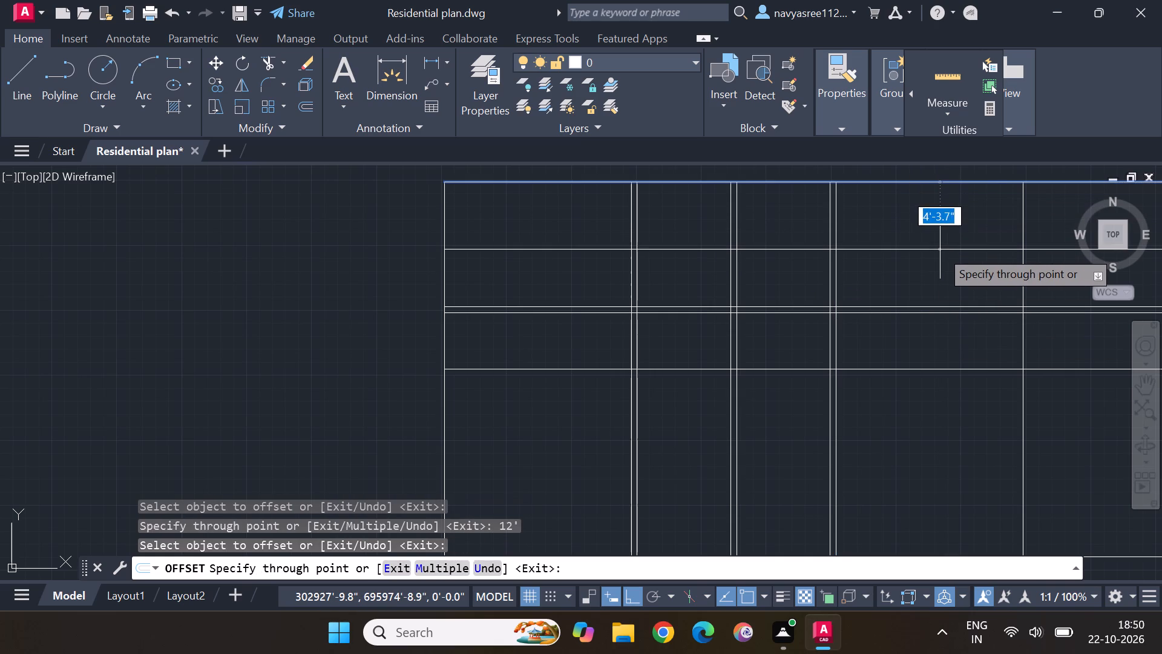
text(12')
key(Return)
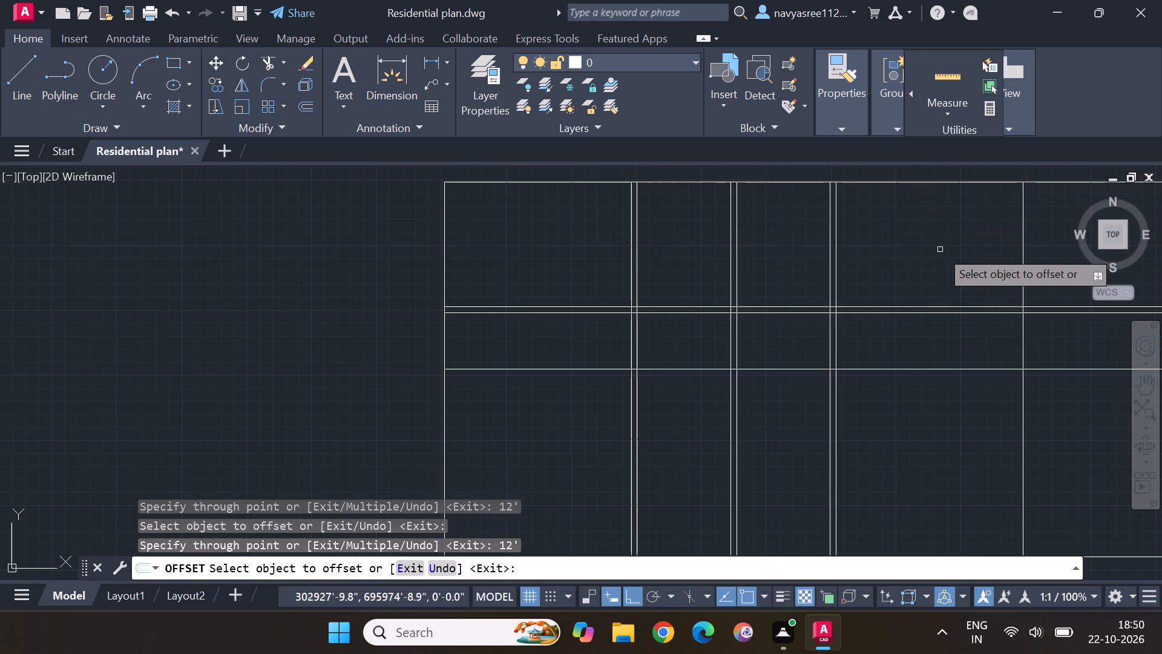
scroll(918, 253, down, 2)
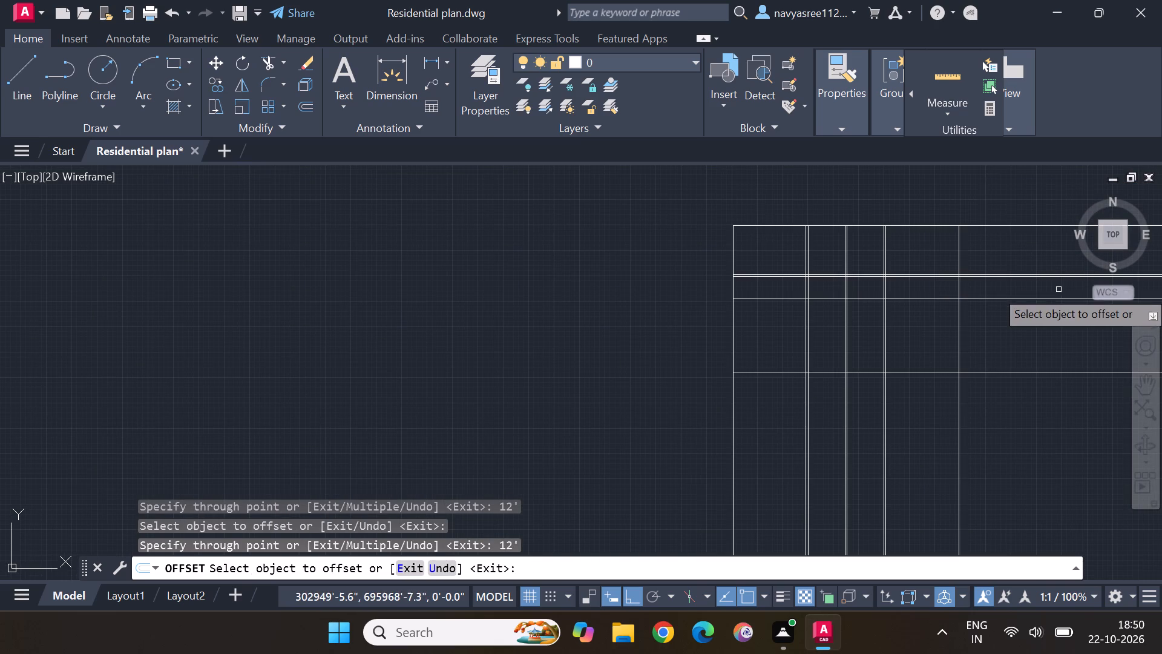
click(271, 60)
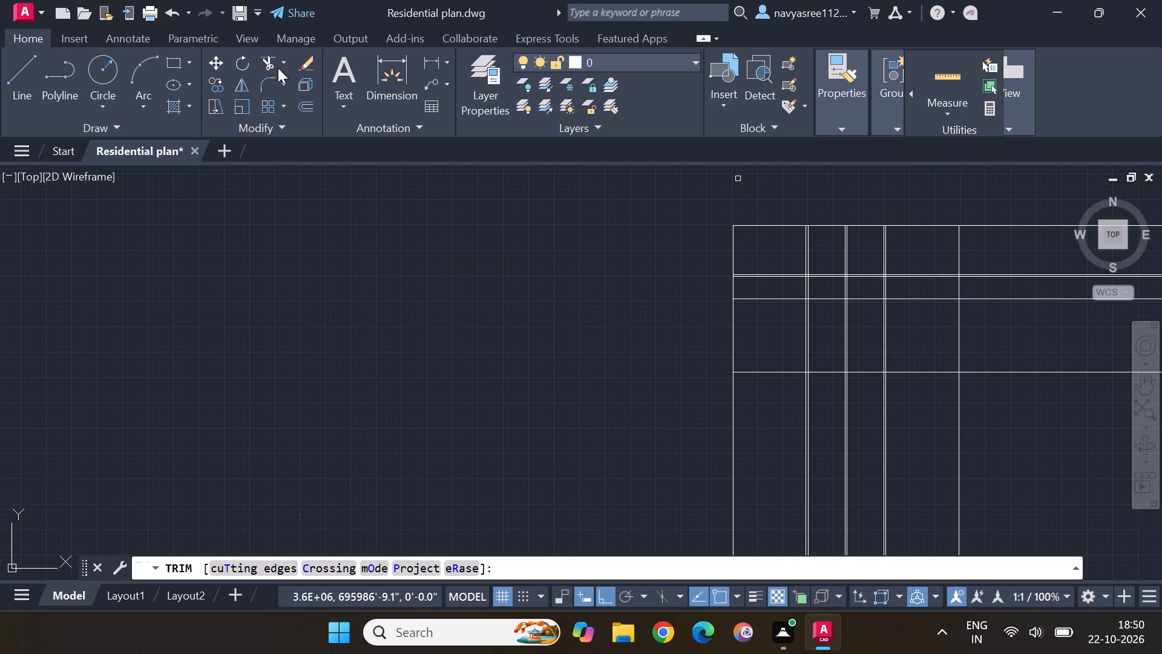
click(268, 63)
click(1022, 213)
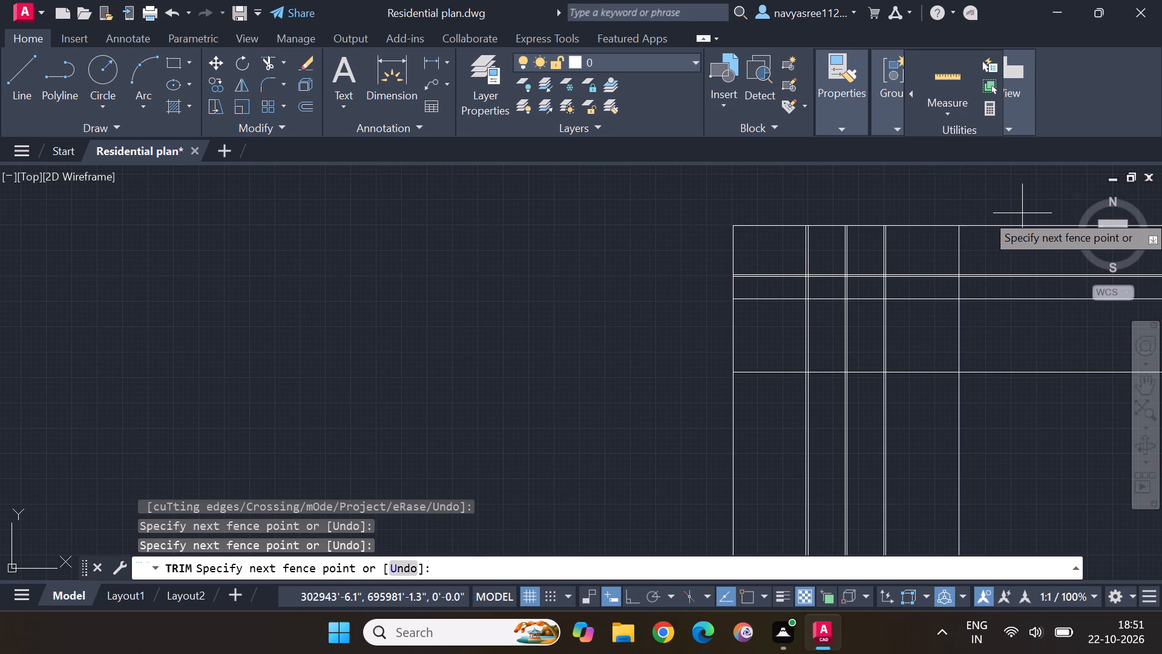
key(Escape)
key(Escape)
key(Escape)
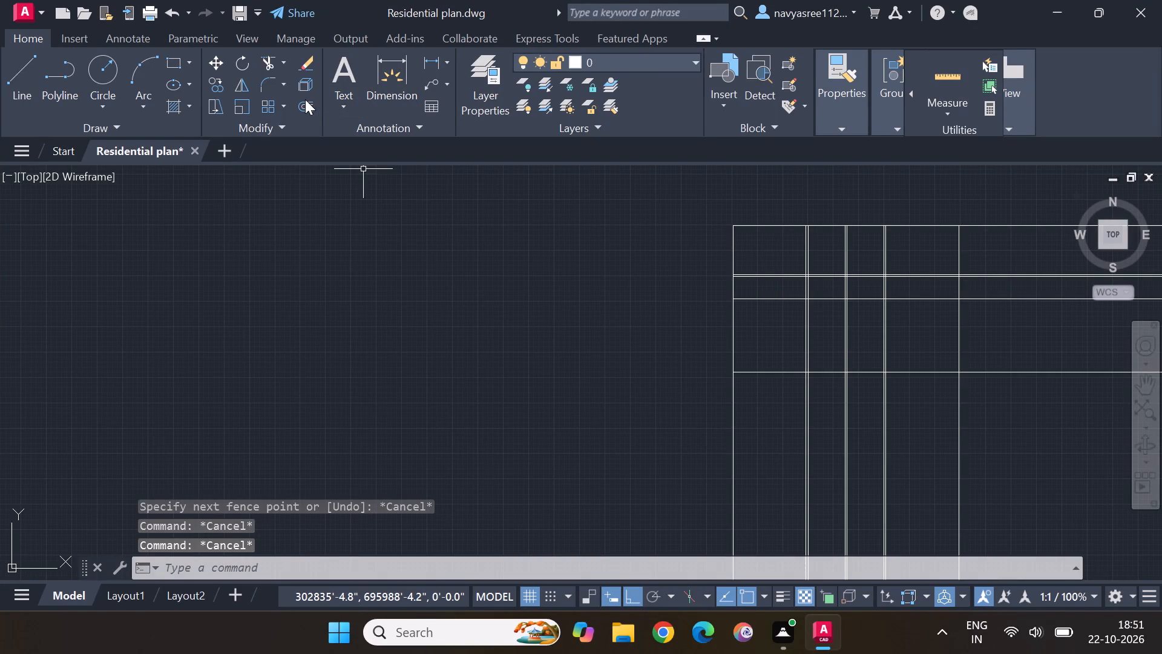
Offset the rightmost interior vertical line 9" to the right using the Through option.
click(305, 99)
key(Return)
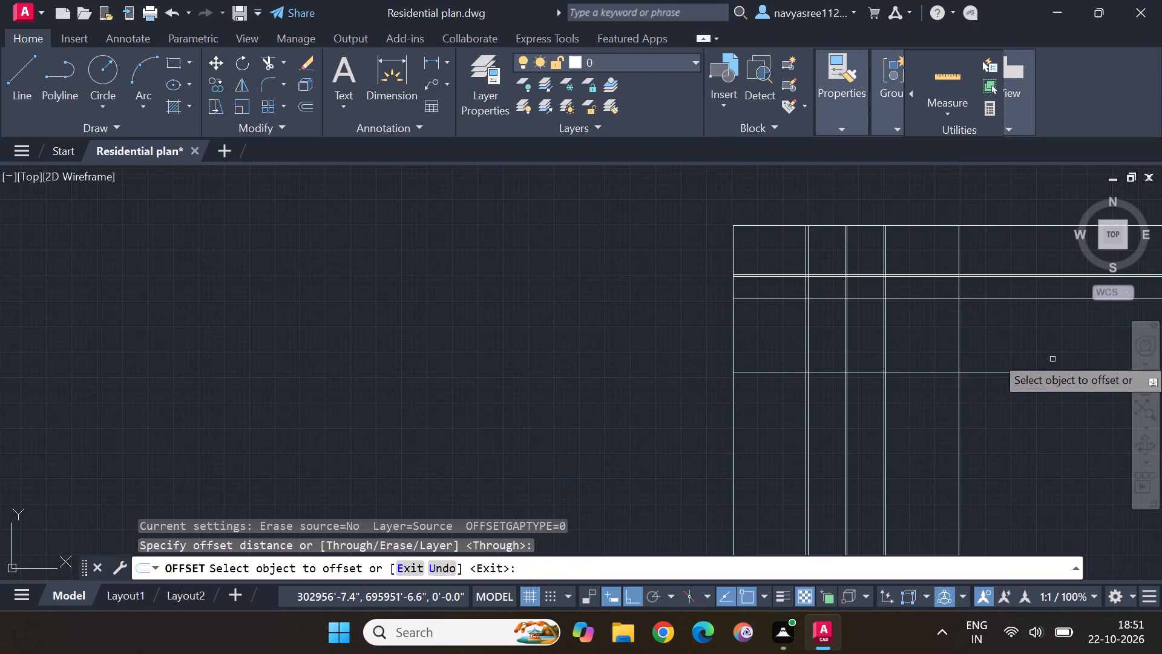
drag(959, 326, 968, 331)
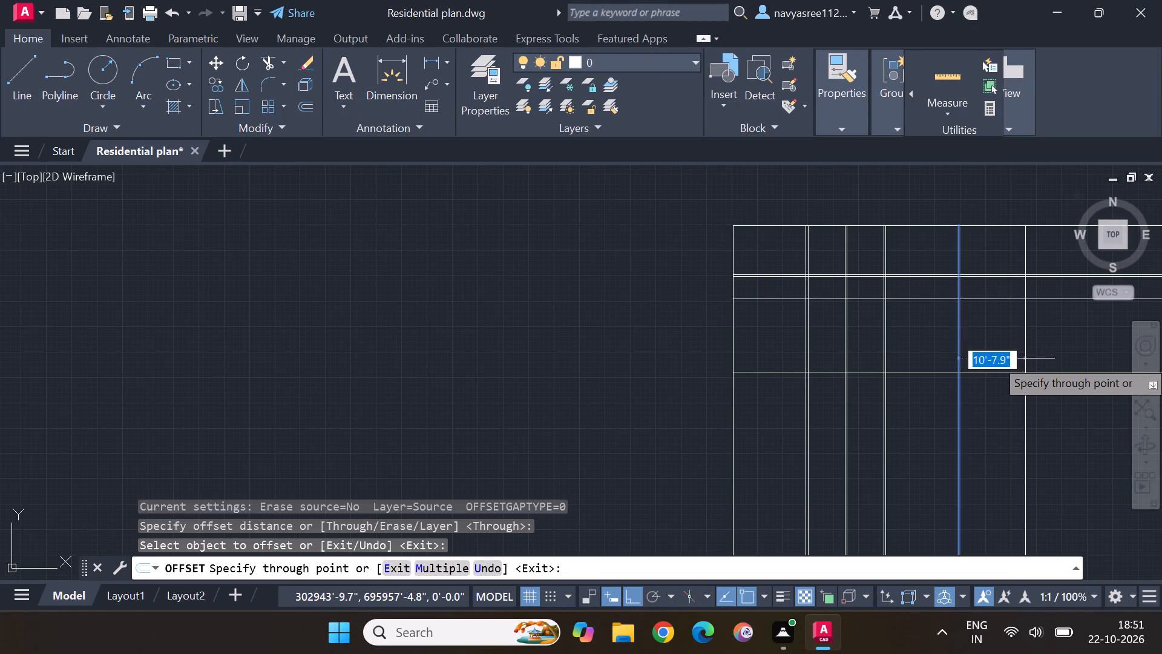
text(9")
key(Return)
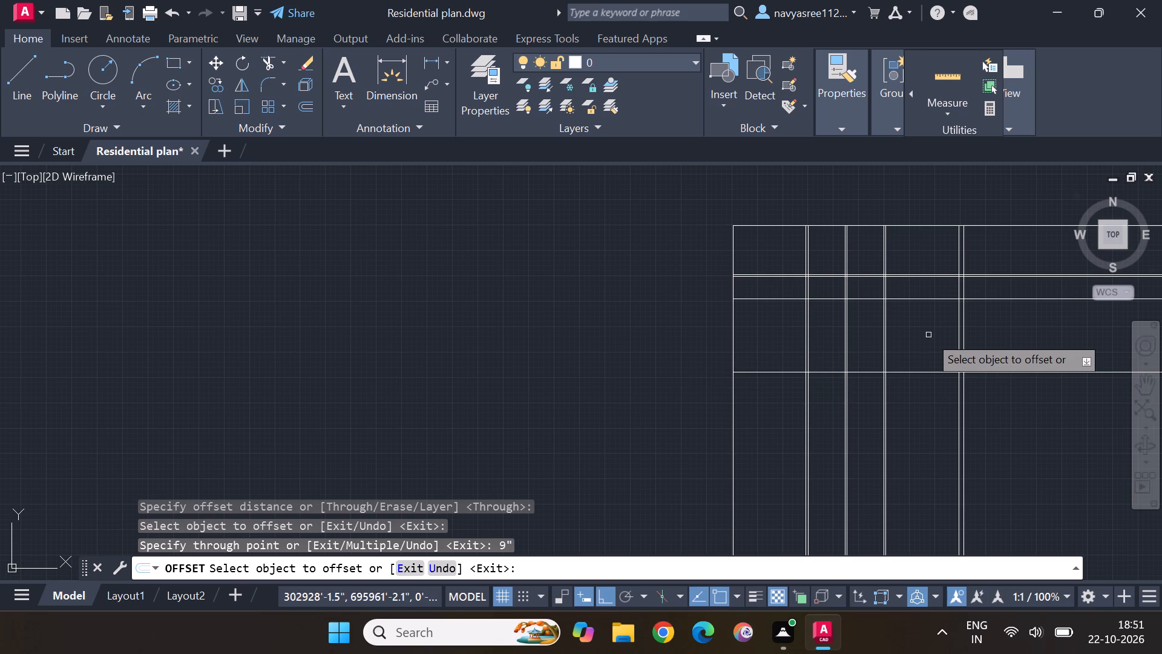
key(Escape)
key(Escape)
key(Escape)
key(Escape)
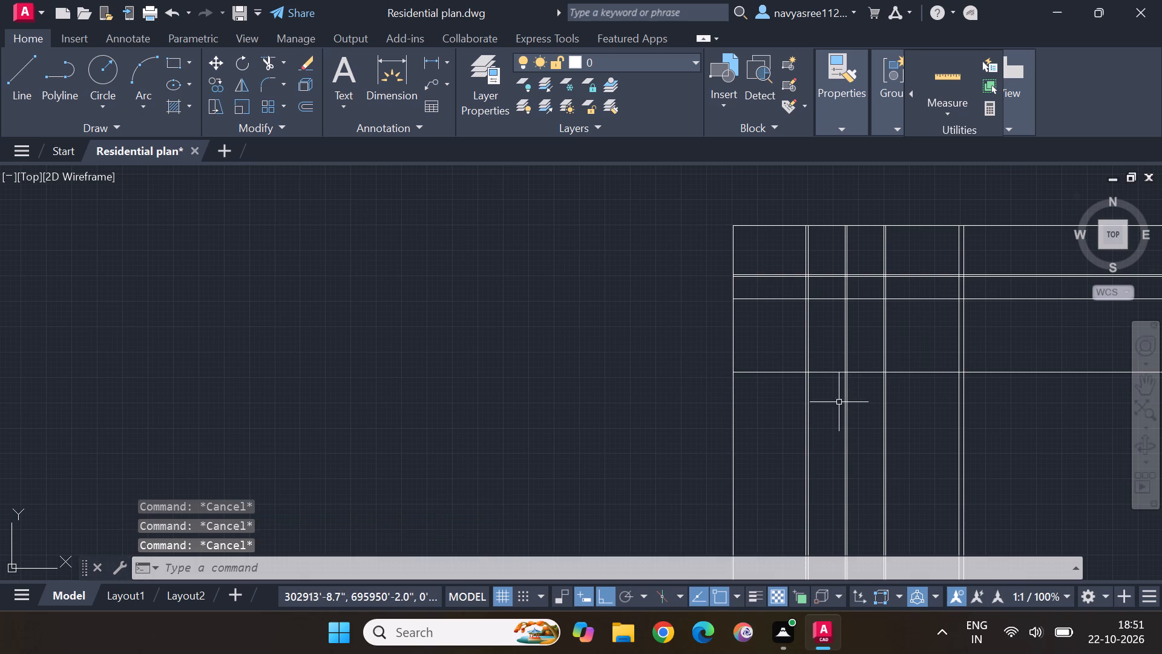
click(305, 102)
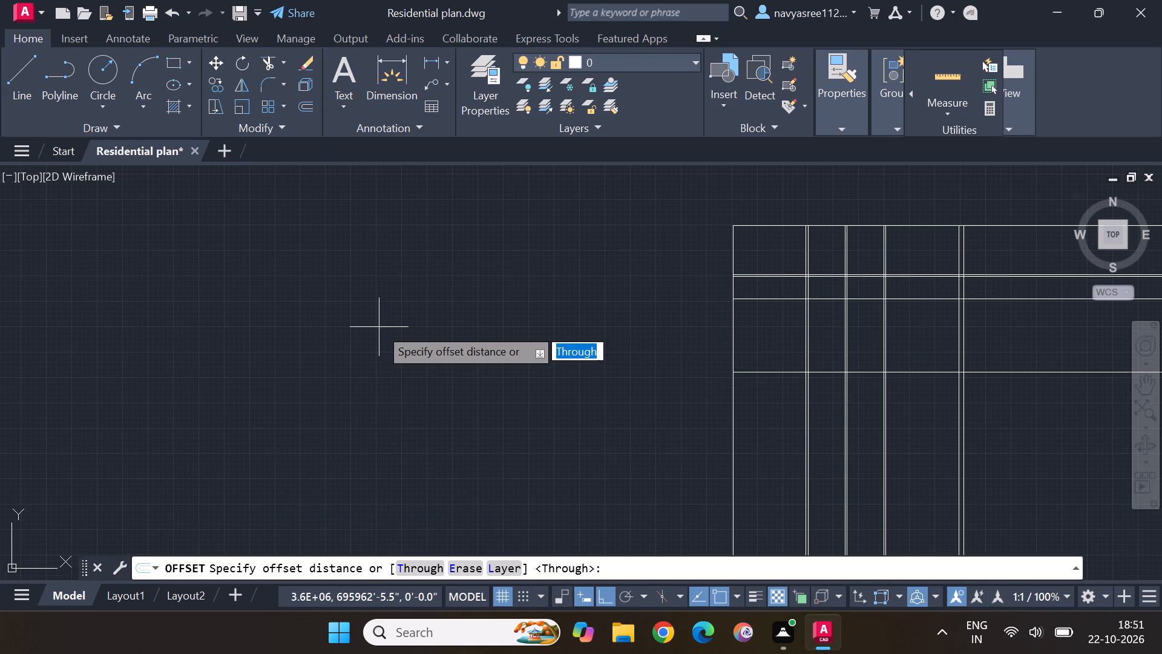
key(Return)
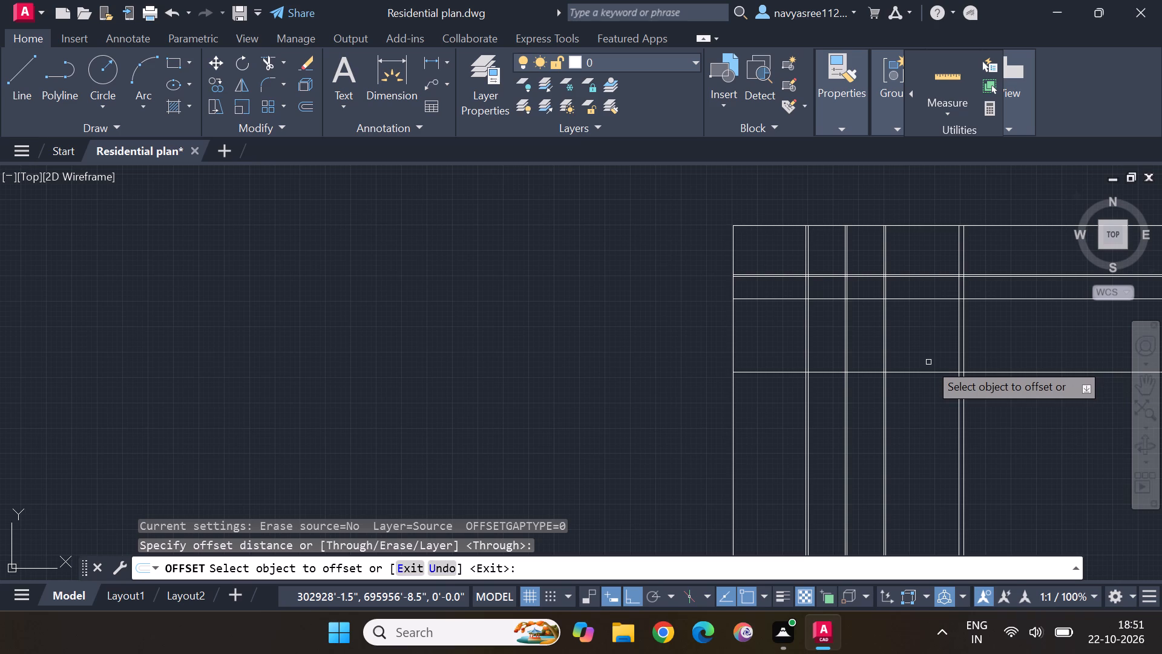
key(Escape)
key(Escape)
Trim the horizontal lines that extend beyond the outer line of the 9" right-hand wall.
drag(269, 62, 290, 71)
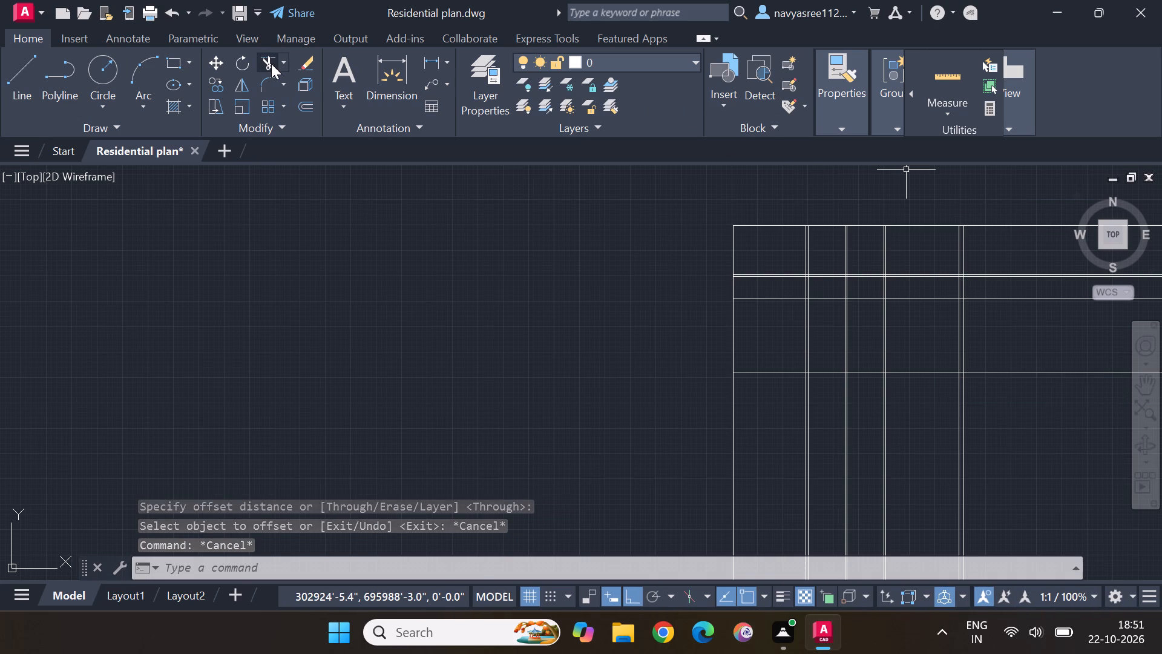
click(271, 64)
drag(1011, 217, 1041, 397)
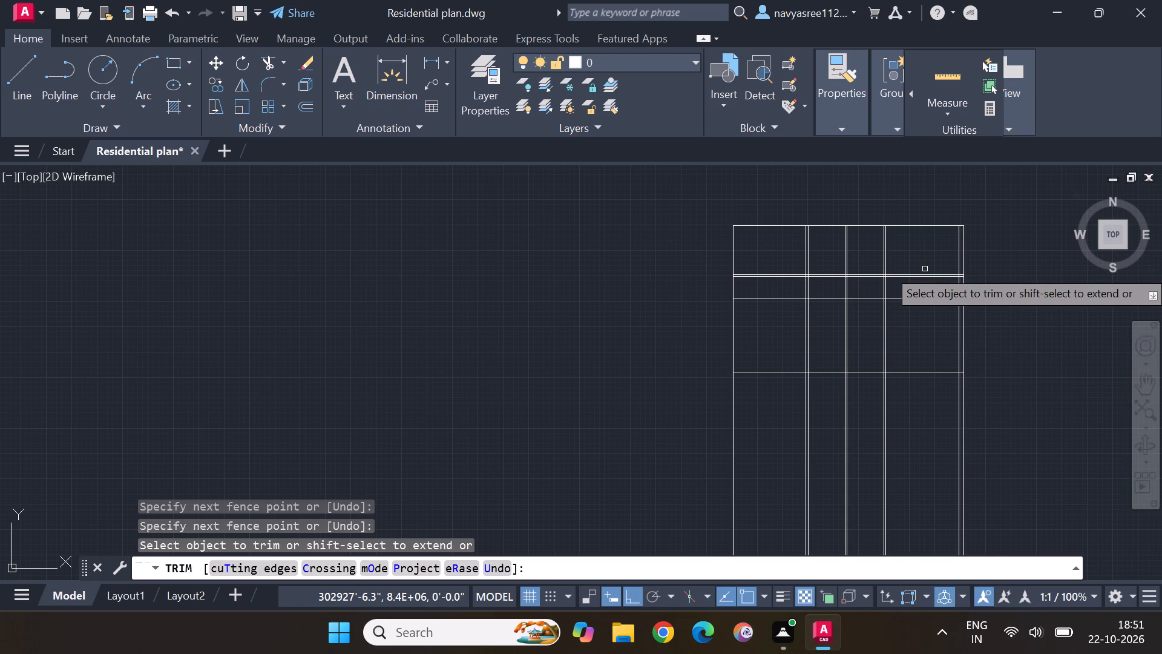
Trim the upper pair of horizontal wall lines out of the rightmost and leftmost 12' bays.
click(921, 276)
click(921, 276)
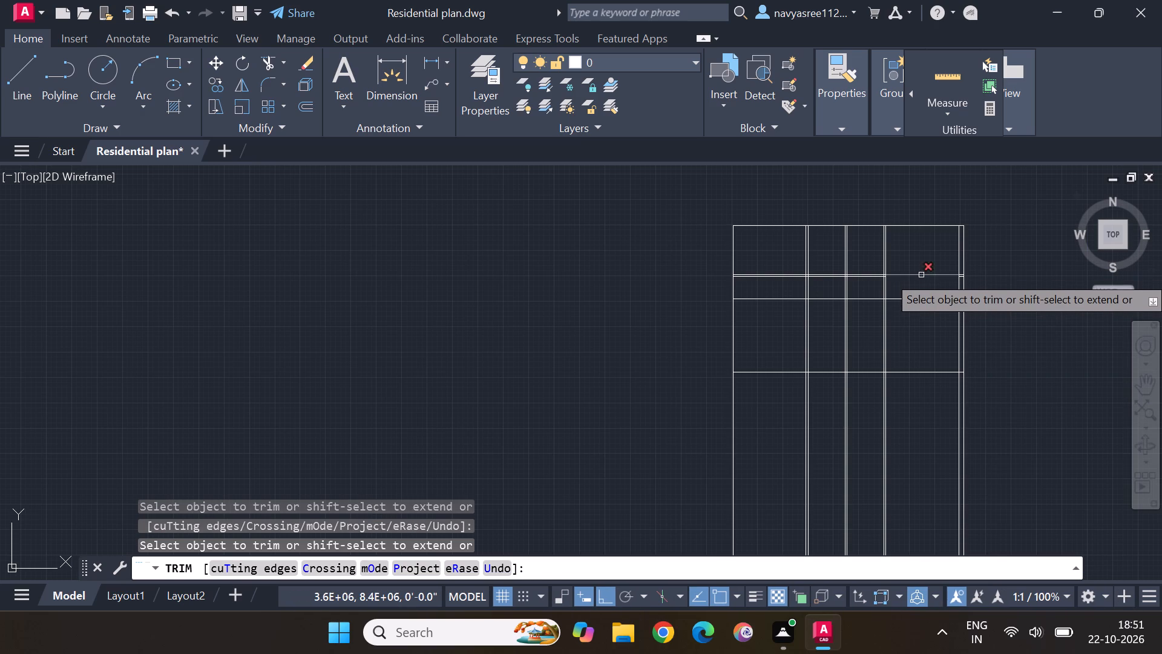
click(921, 275)
drag(925, 261, 930, 279)
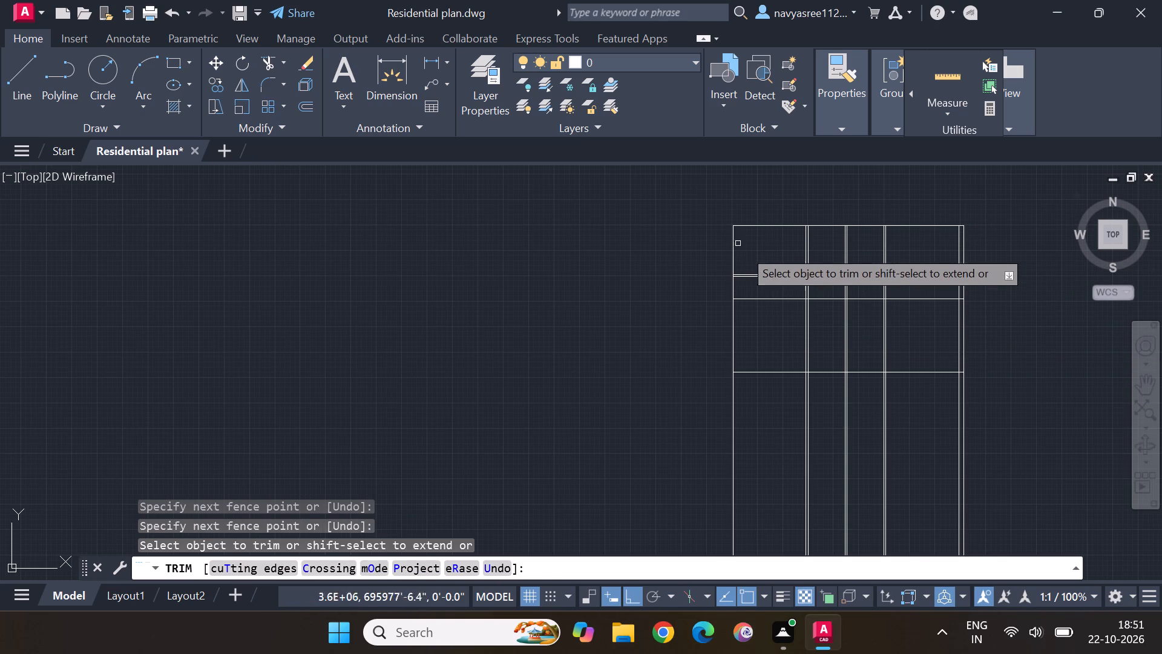
drag(774, 256, 783, 287)
key(Escape)
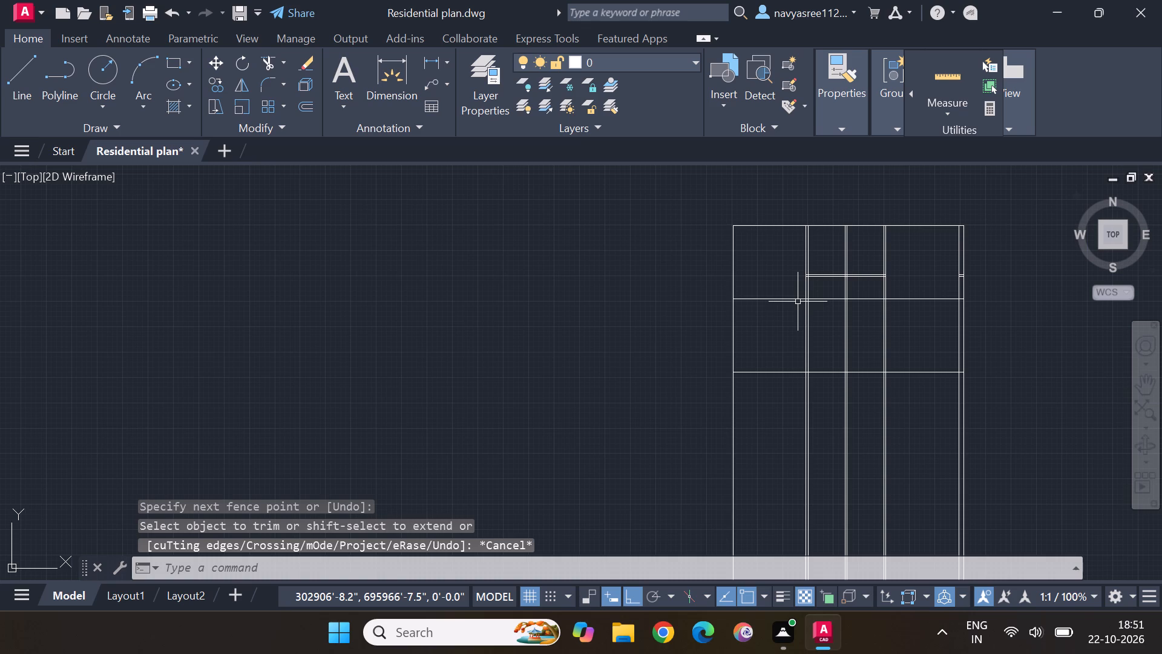
key(Escape)
key(Escape)
key(Escape)
key(Escape)
Offset the full-width horizontal line just below the upper wall pair 4.5" downward using the Through option.
click(308, 106)
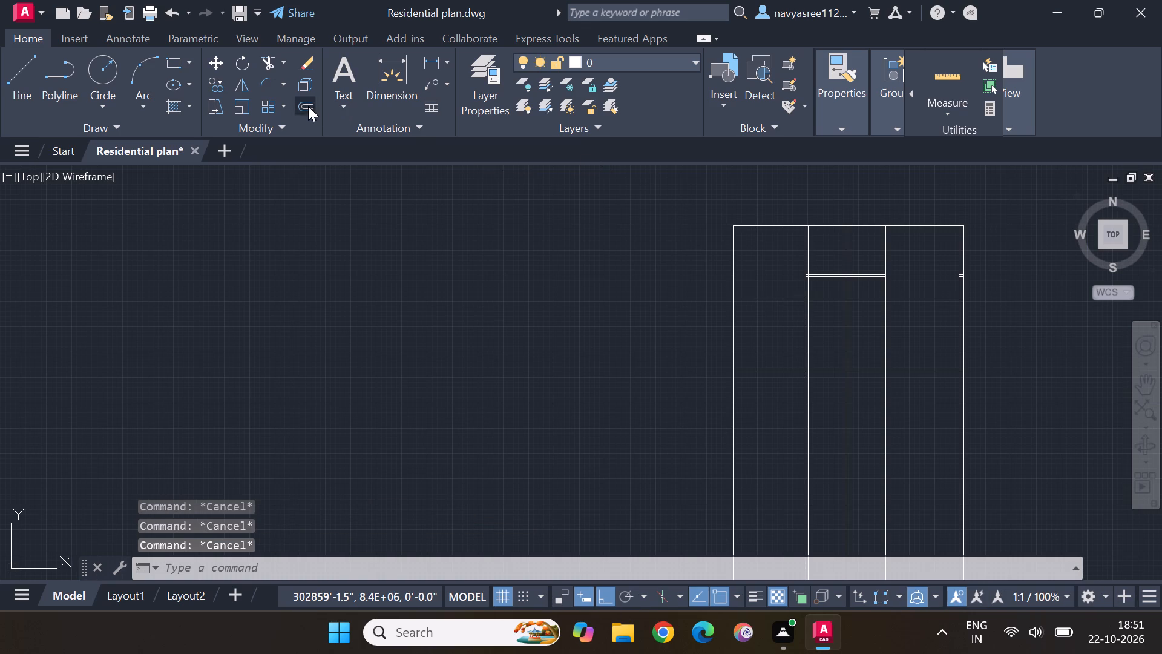
key(Return)
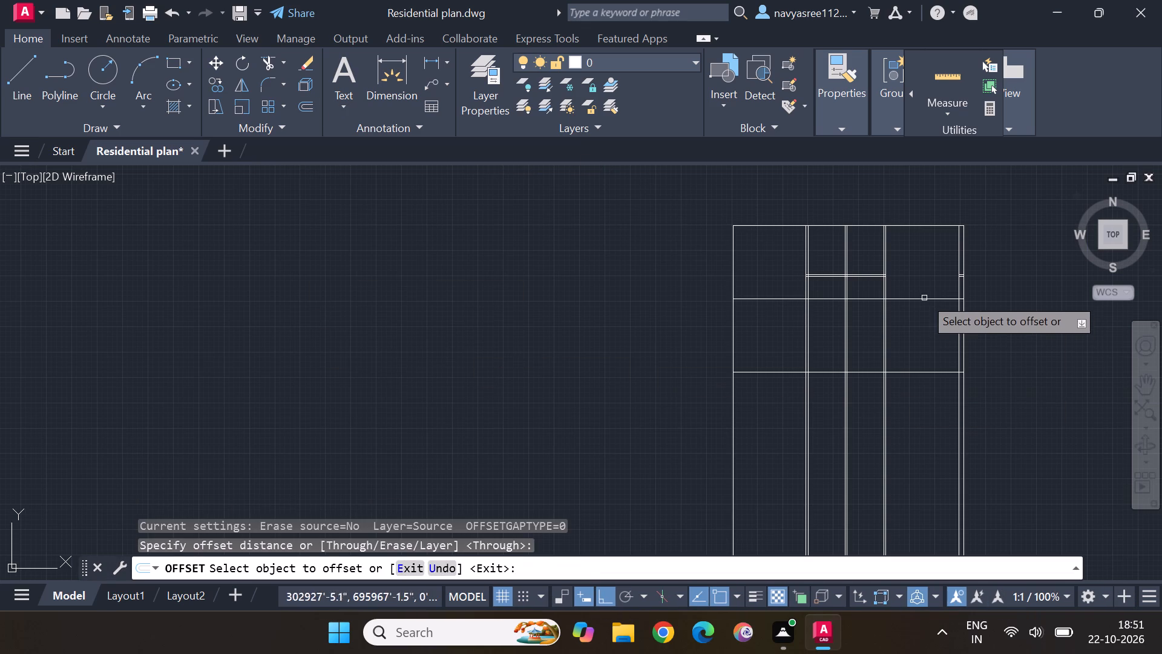
click(921, 300)
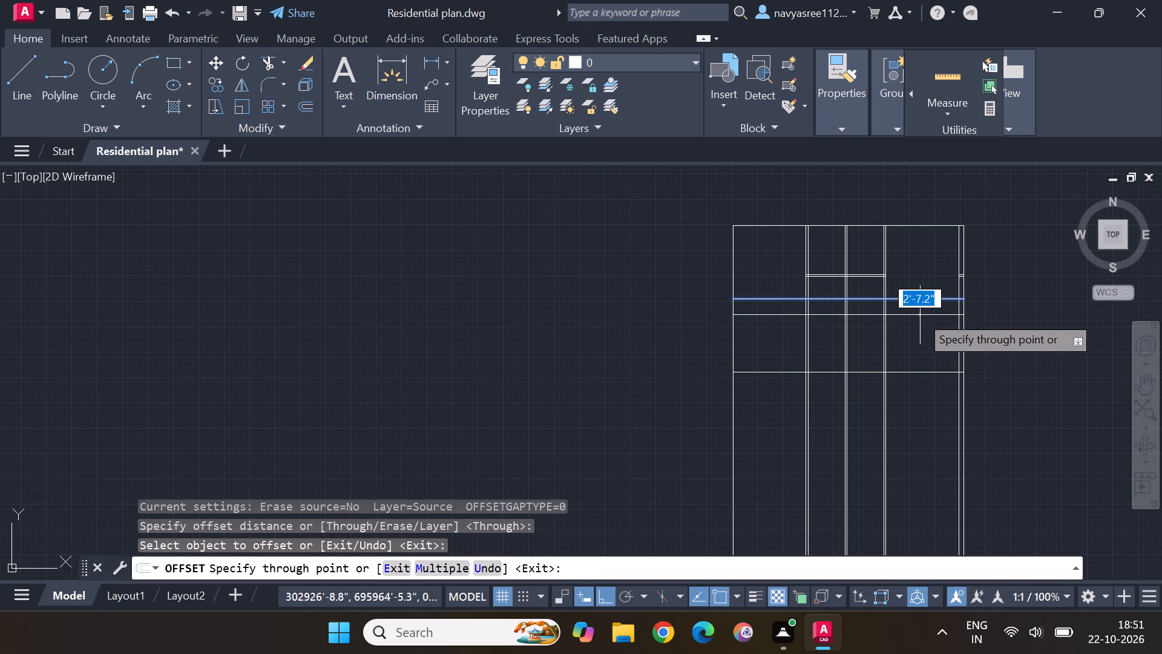
text(4.5)
key(shift+quotedbl)
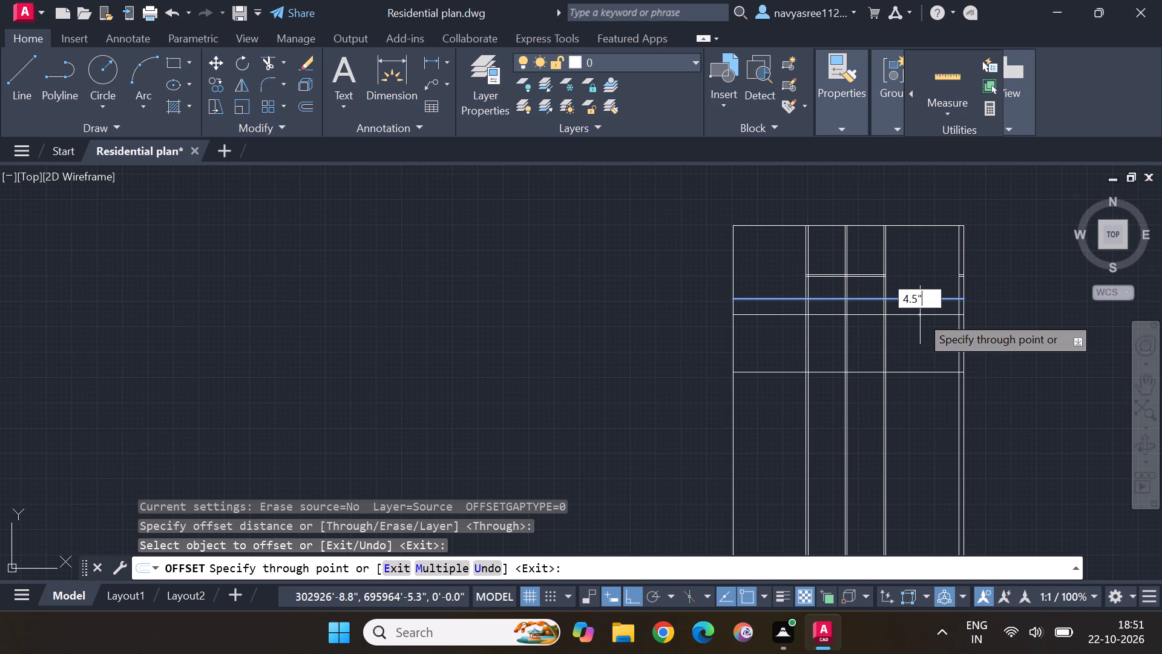
key(Return)
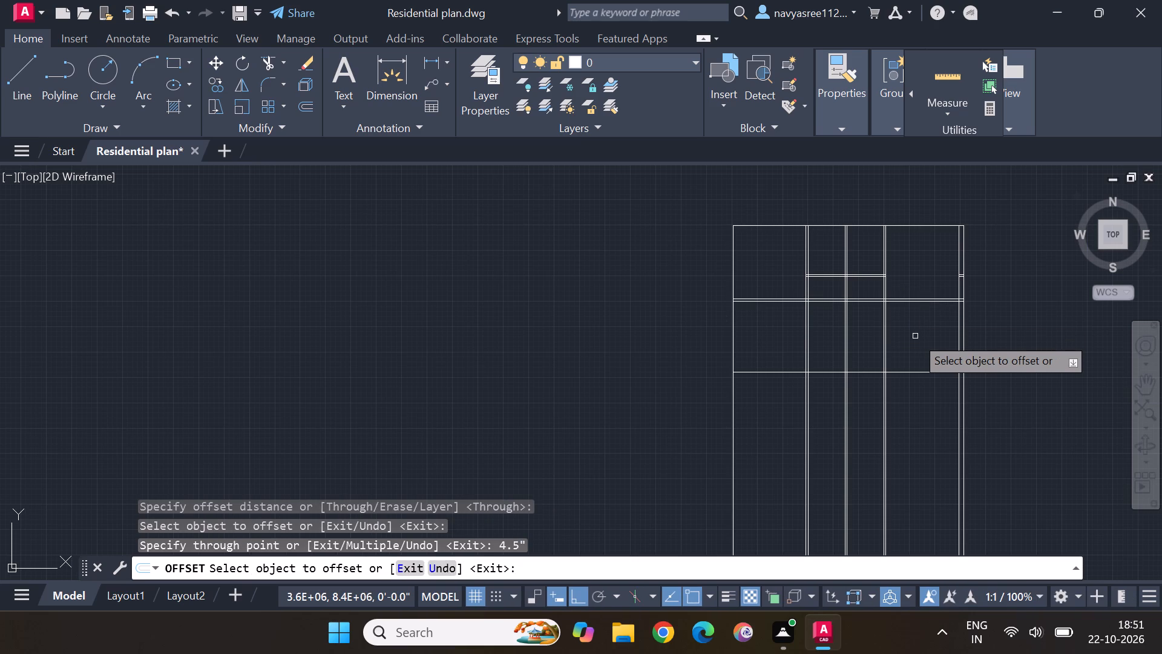
key(Escape)
key(Escape)
key(Escape)
key(Escape)
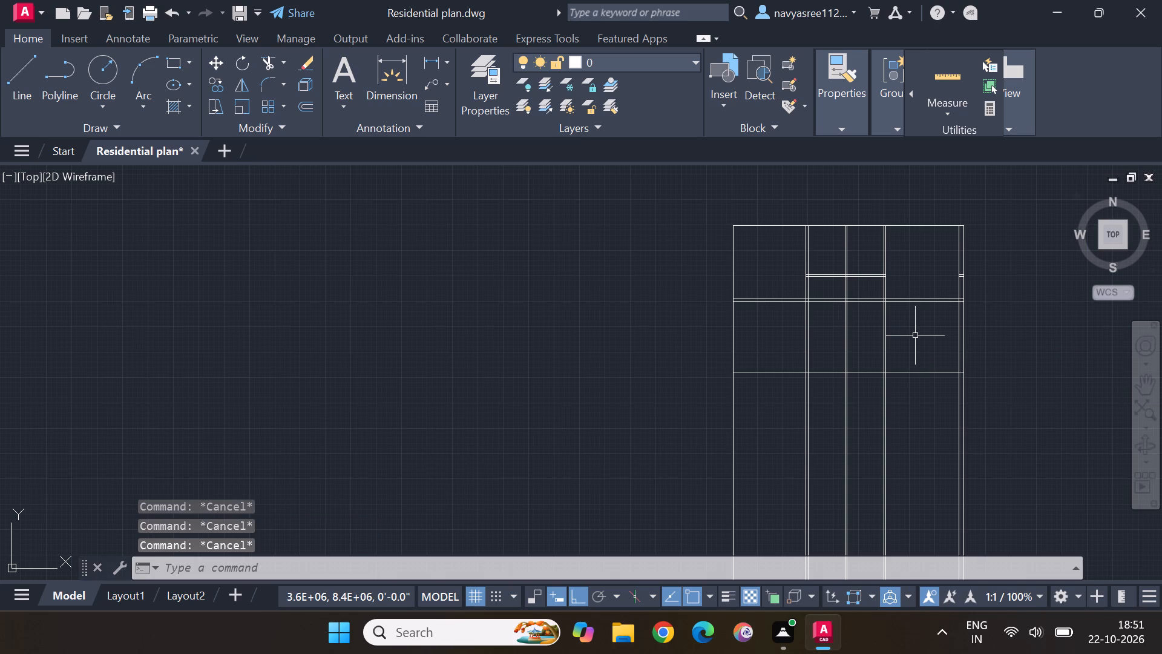
Trim away the interior bay lines below the full-width 4.5" wall, along with the single horizontal line beneath it.
click(266, 63)
drag(912, 340, 792, 334)
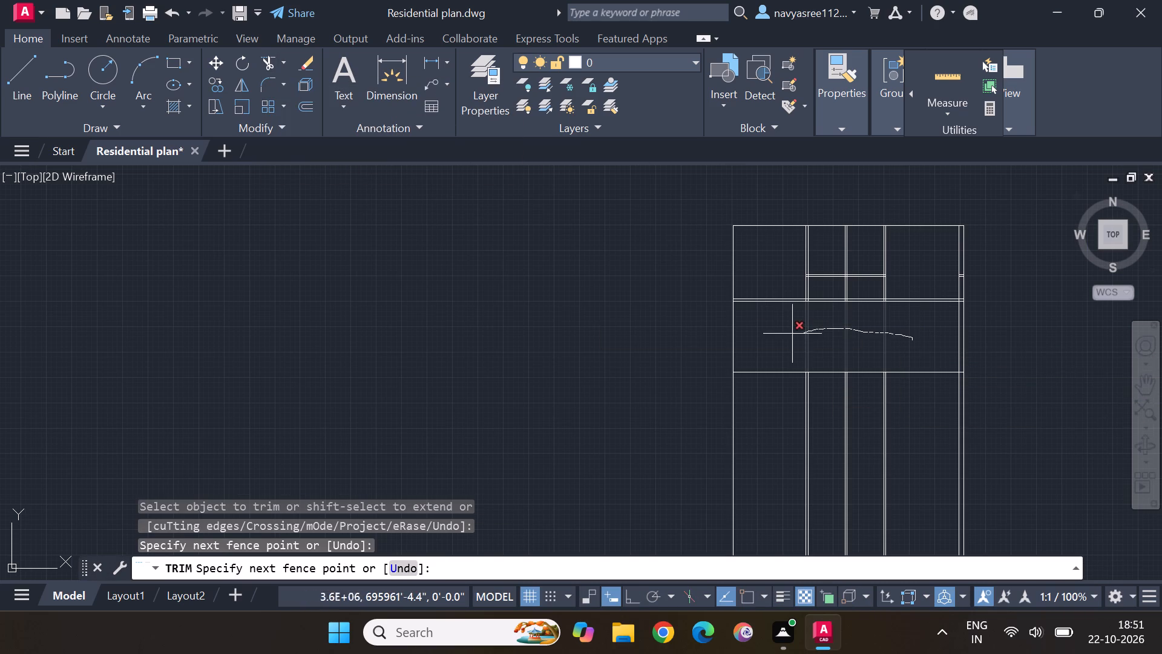
drag(792, 334, 787, 335)
drag(933, 362, 932, 403)
drag(919, 395, 827, 403)
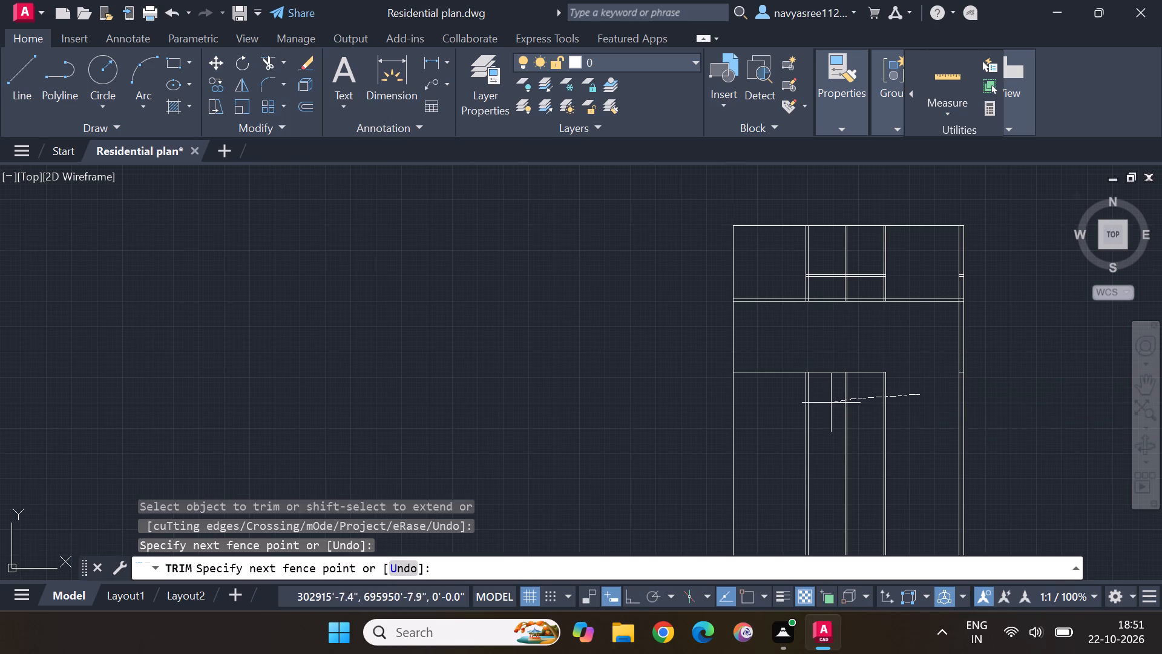
drag(827, 403, 790, 412)
drag(846, 346, 838, 431)
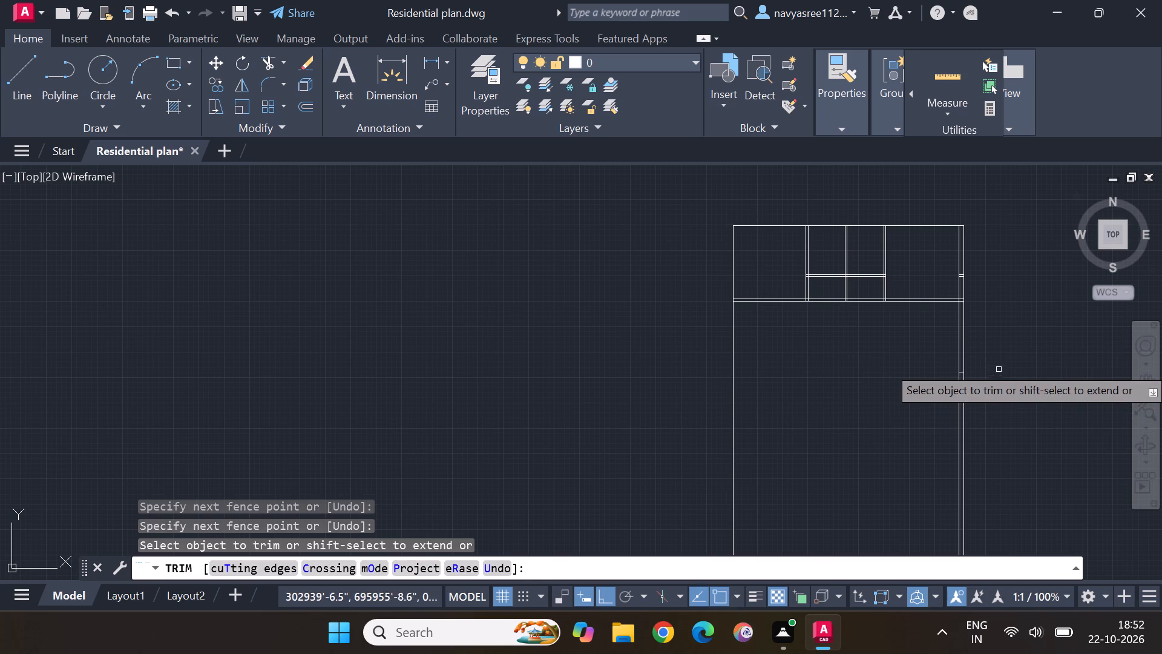
Trim the short horizontal segments left between the two lines of the 9" right-hand wall.
scroll(951, 360, up, 3)
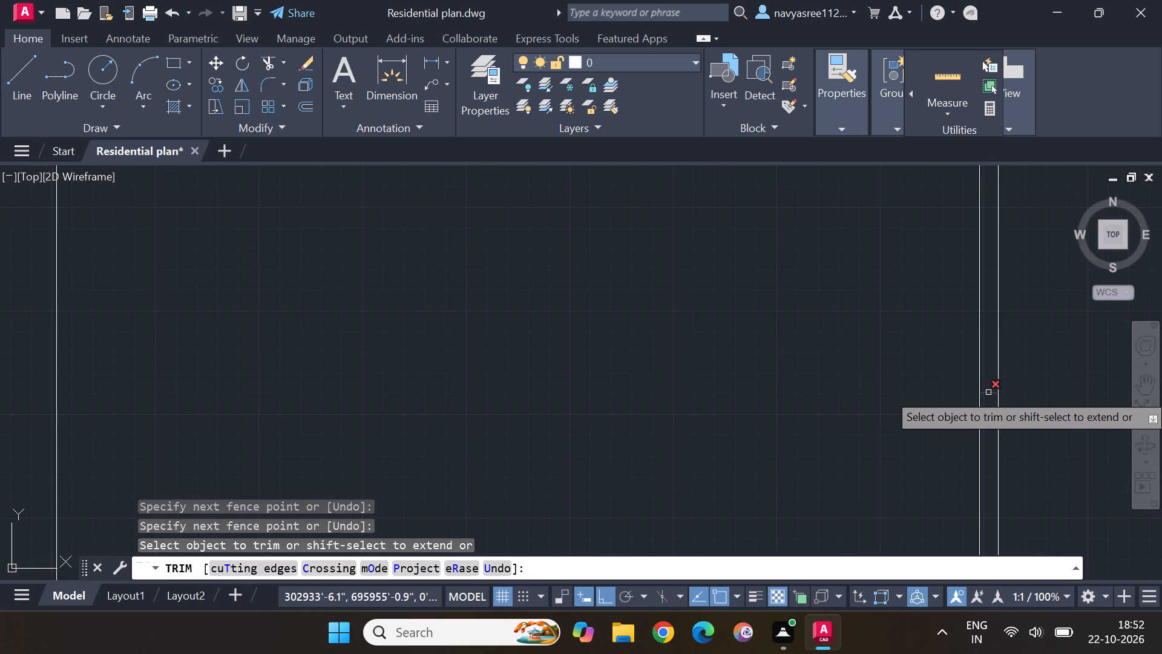
click(988, 394)
scroll(985, 370, down, 2)
middle_drag(973, 308, 959, 459)
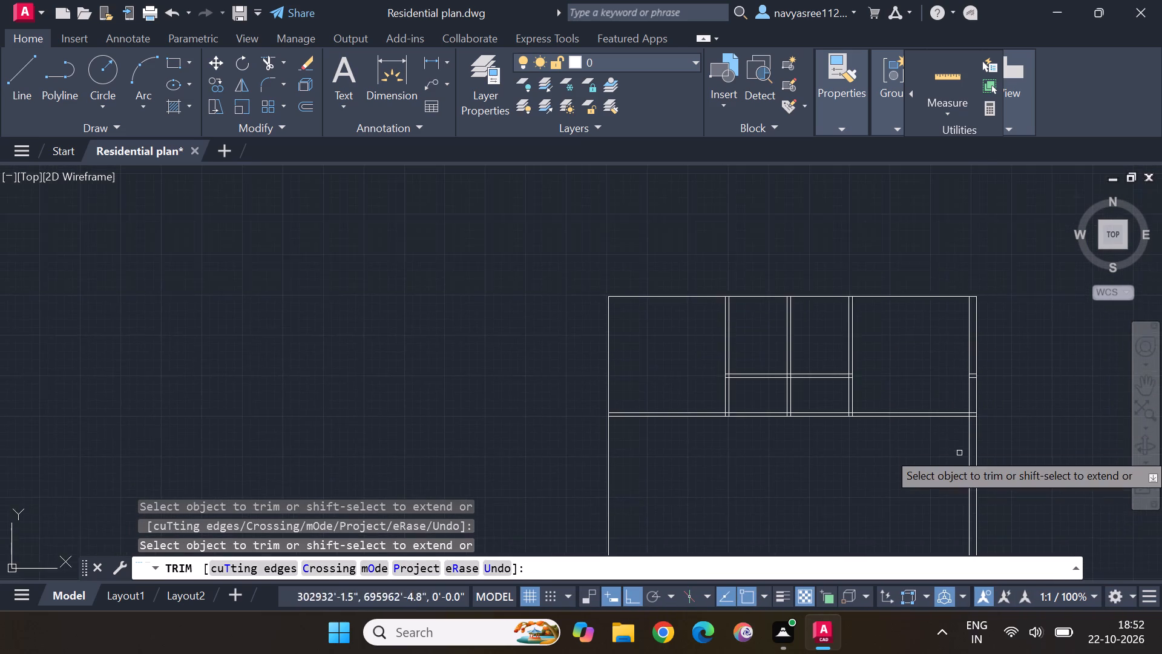
scroll(962, 438, up, 2)
click(987, 281)
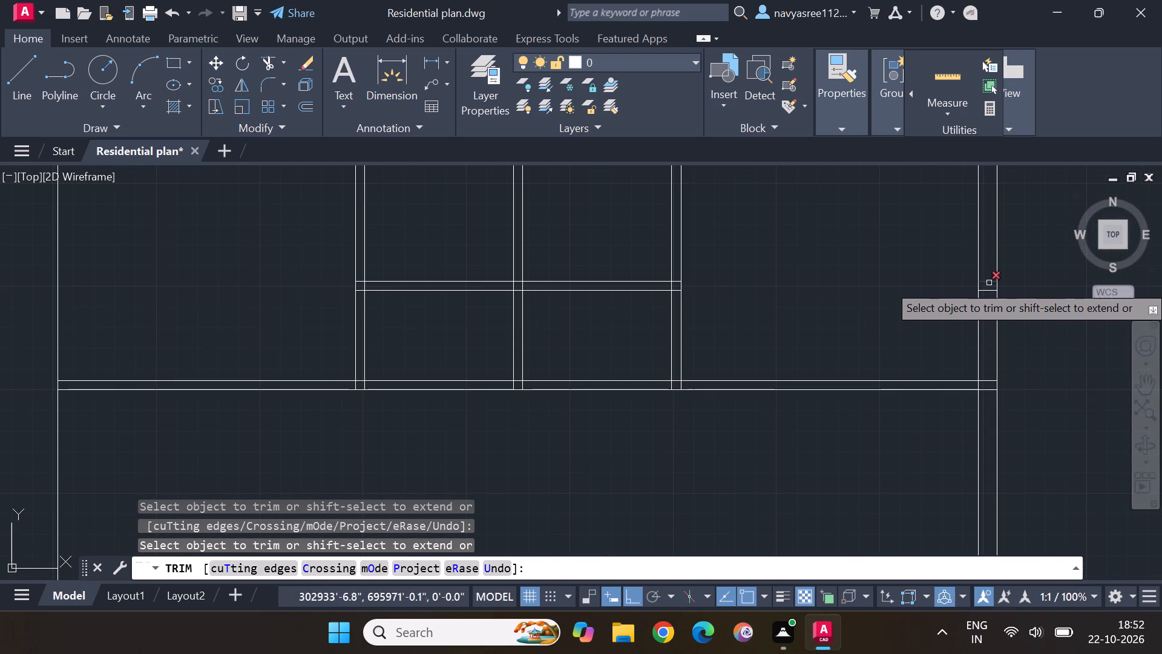
click(989, 291)
click(989, 283)
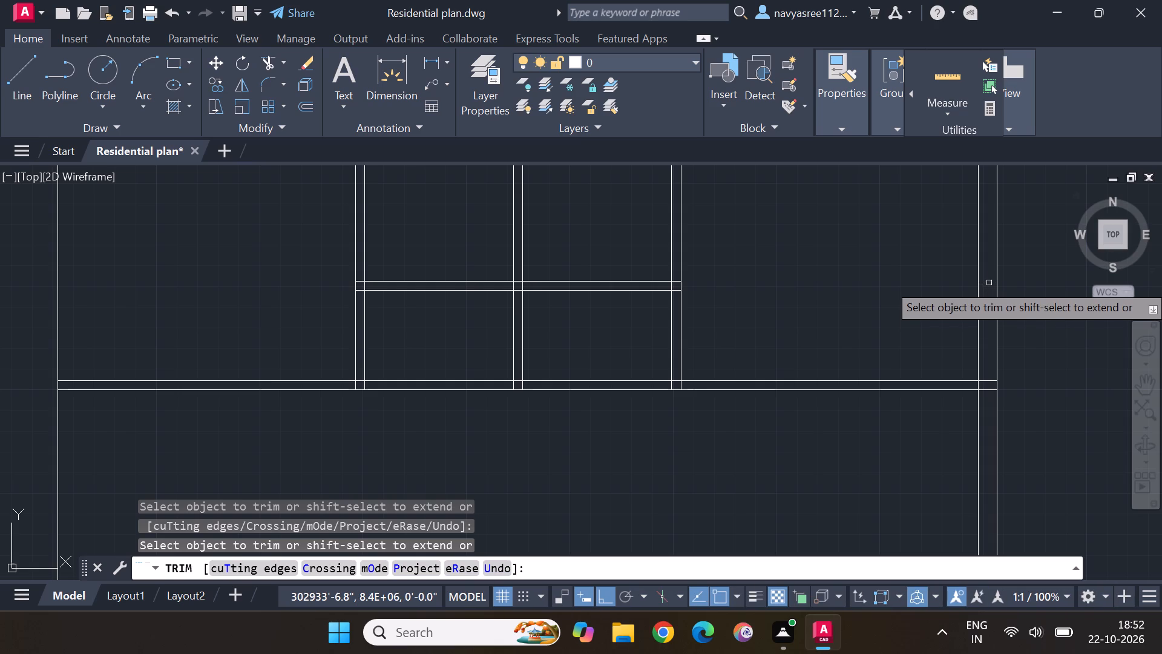
drag(989, 380, 993, 393)
click(990, 391)
click(990, 379)
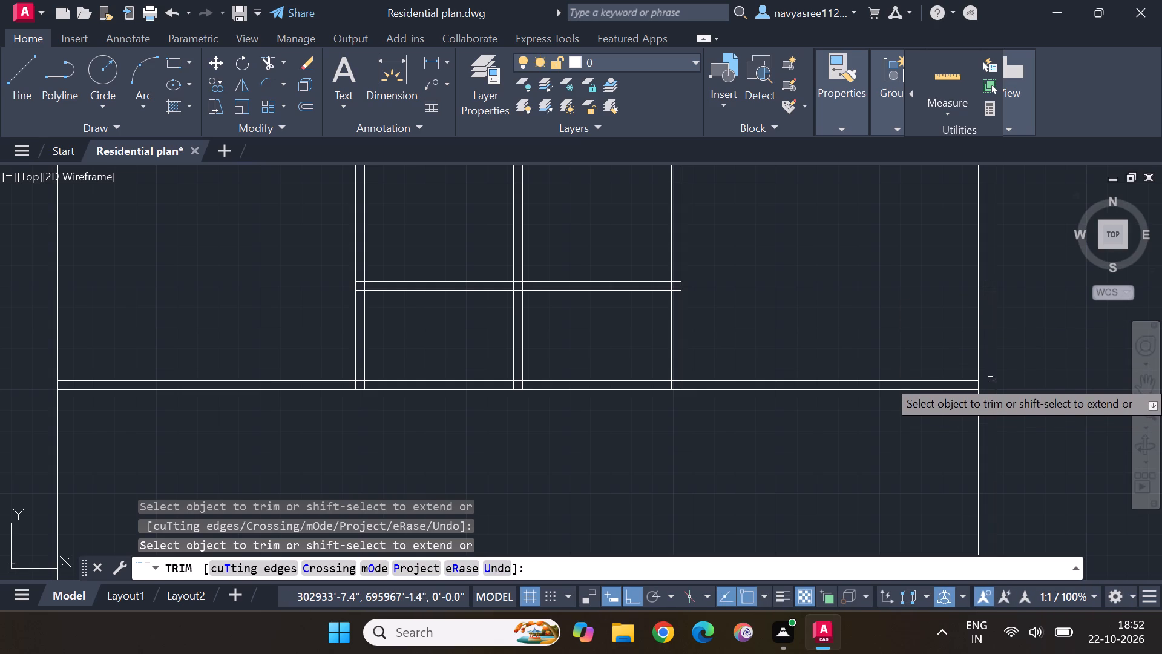
scroll(869, 419, down, 2)
middle_drag(789, 452, 873, 469)
key(Escape)
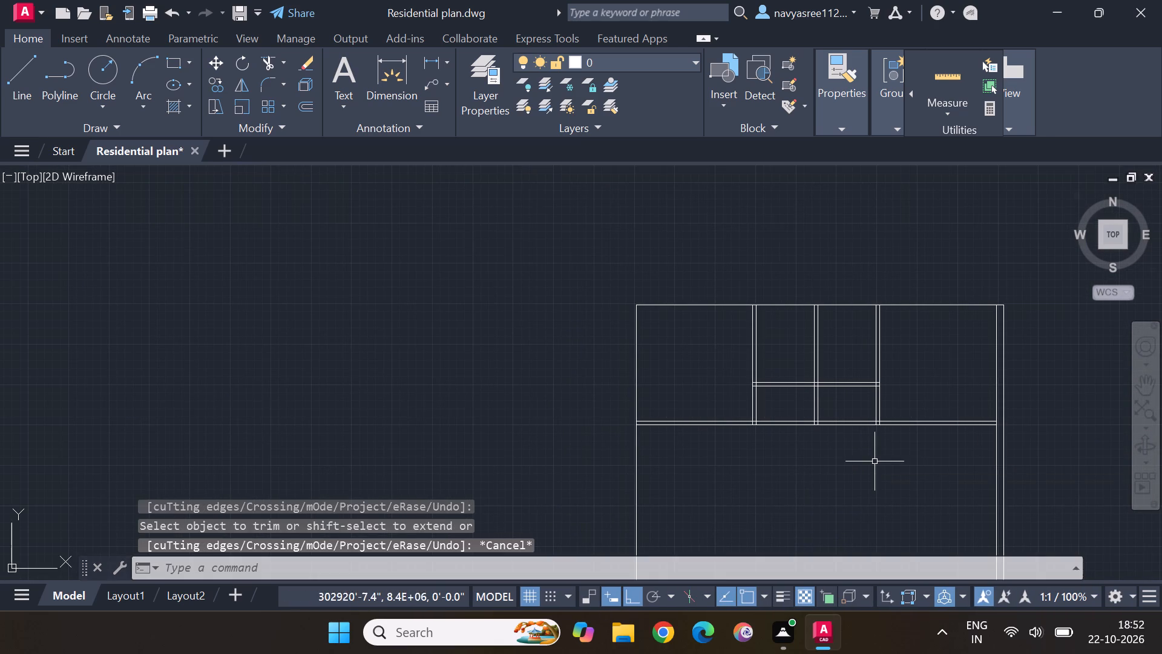
key(Escape)
key(Escape)
Offset the lower line of the full-width wall 11' downward, and offset the resulting line another 4.5" downward.
scroll(875, 460, down, 1)
middle_drag(874, 475, 865, 438)
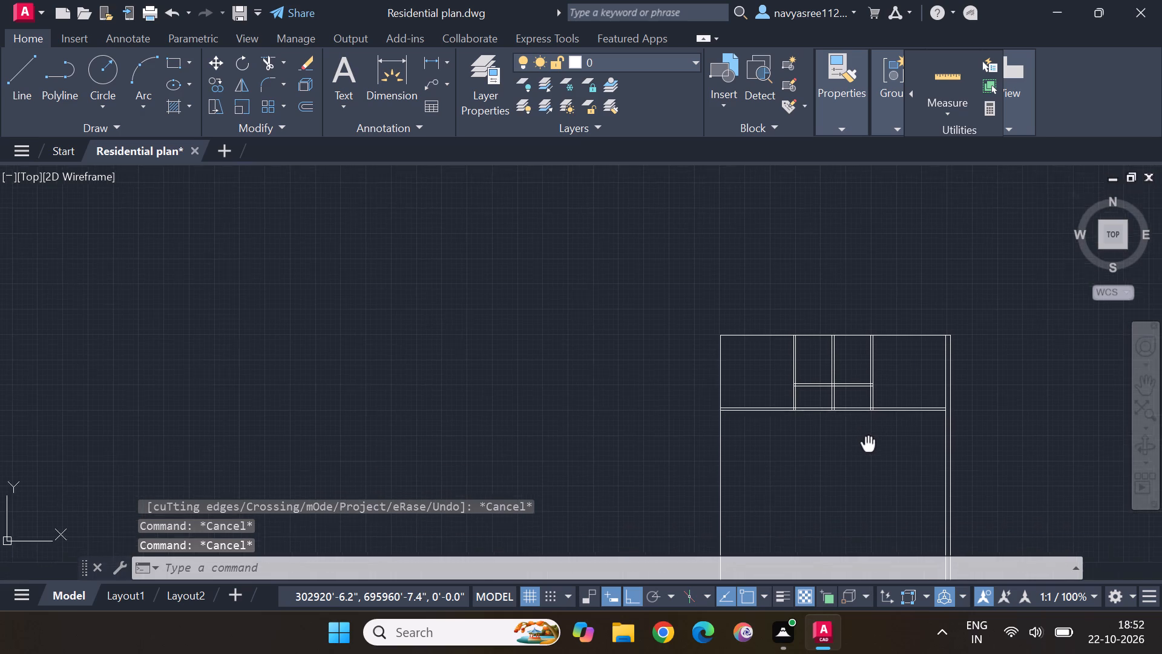
middle_drag(865, 438, 860, 427)
scroll(804, 417, up, 1)
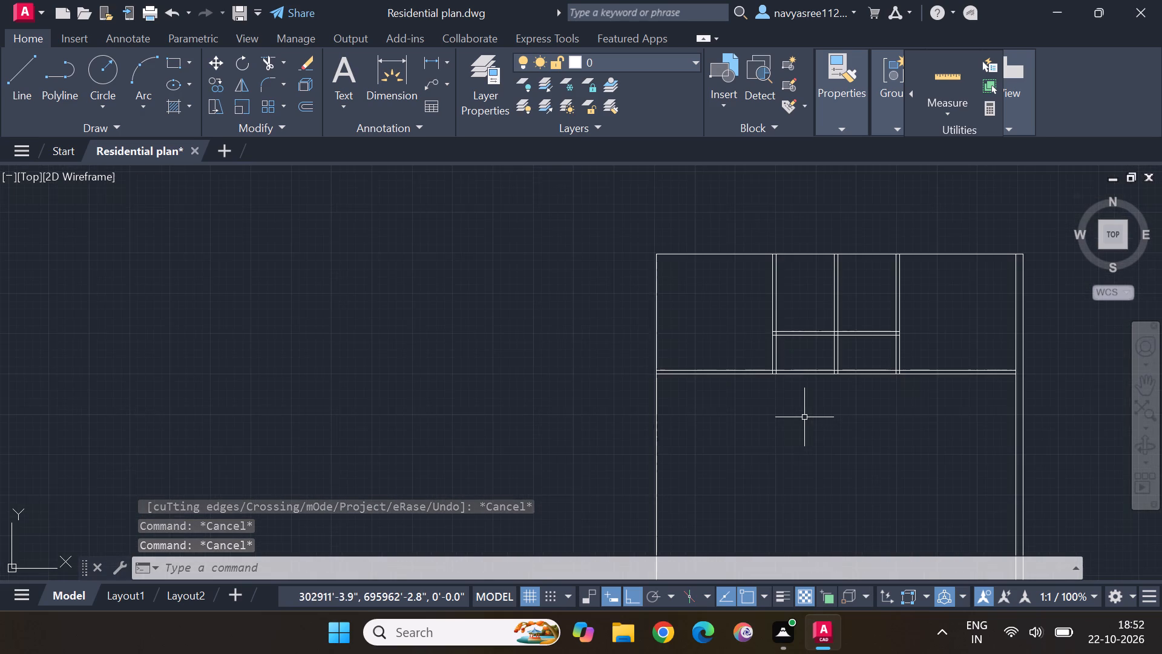
middle_drag(805, 420, 827, 319)
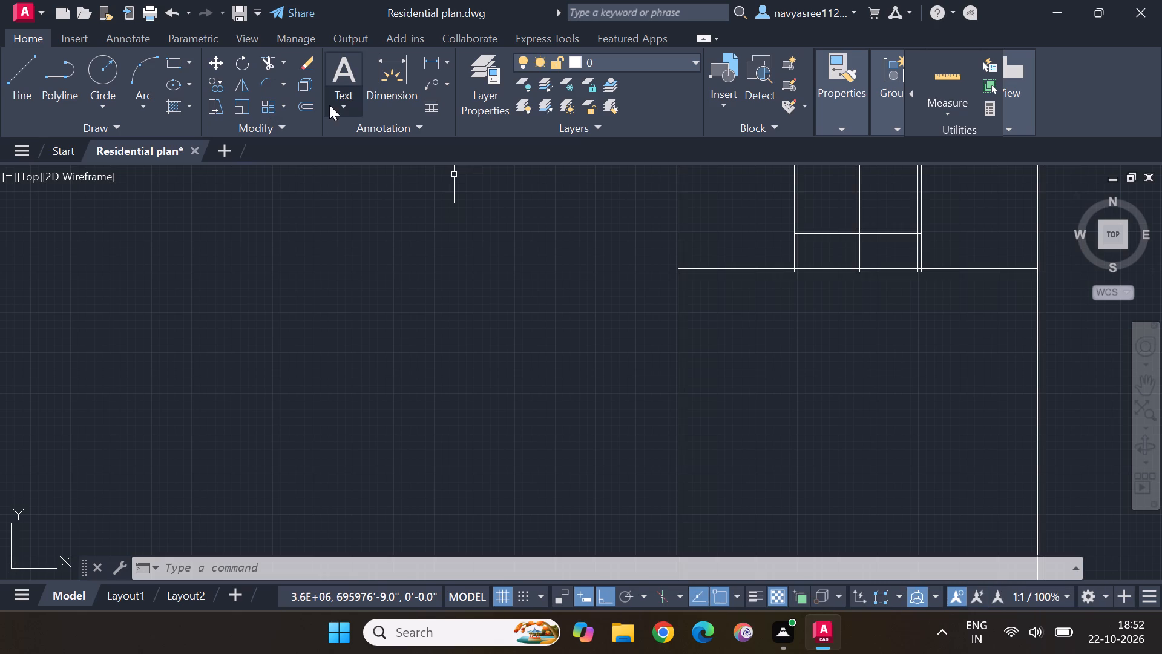
click(307, 102)
key(Return)
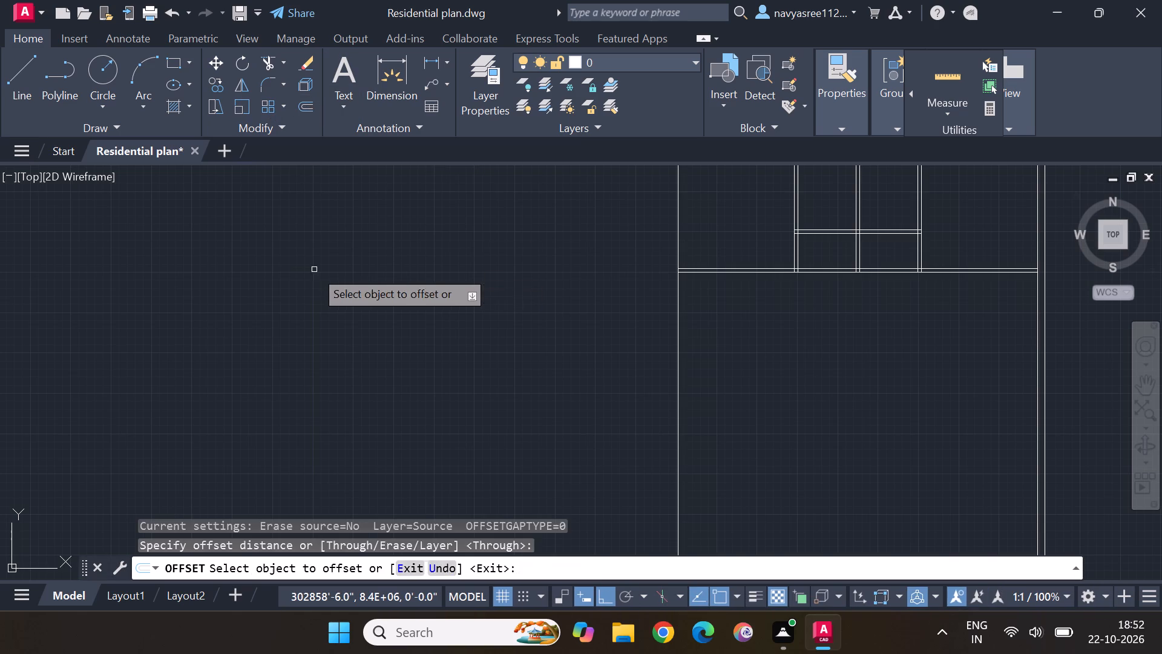
click(974, 274)
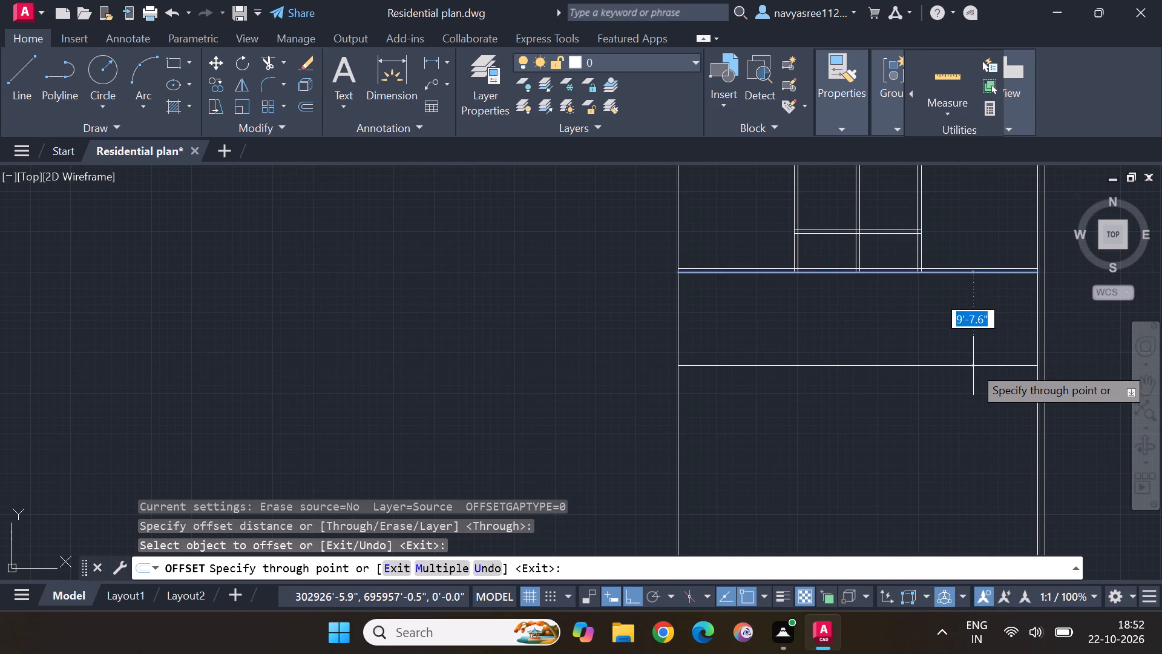
text(11')
key(Return)
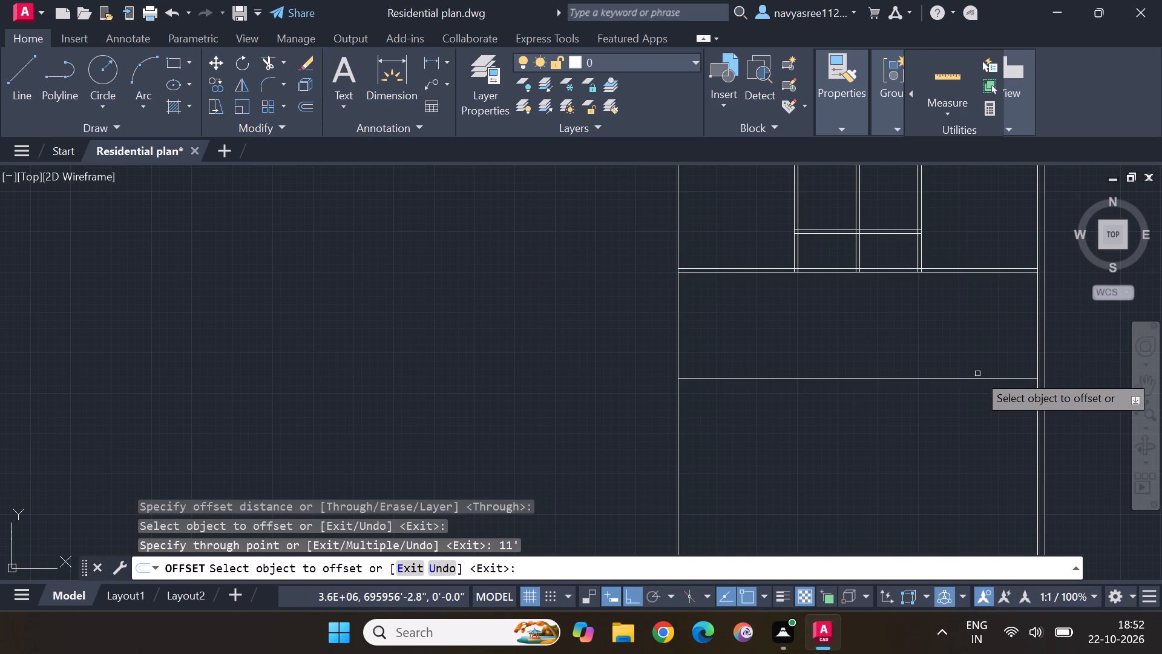
click(974, 380)
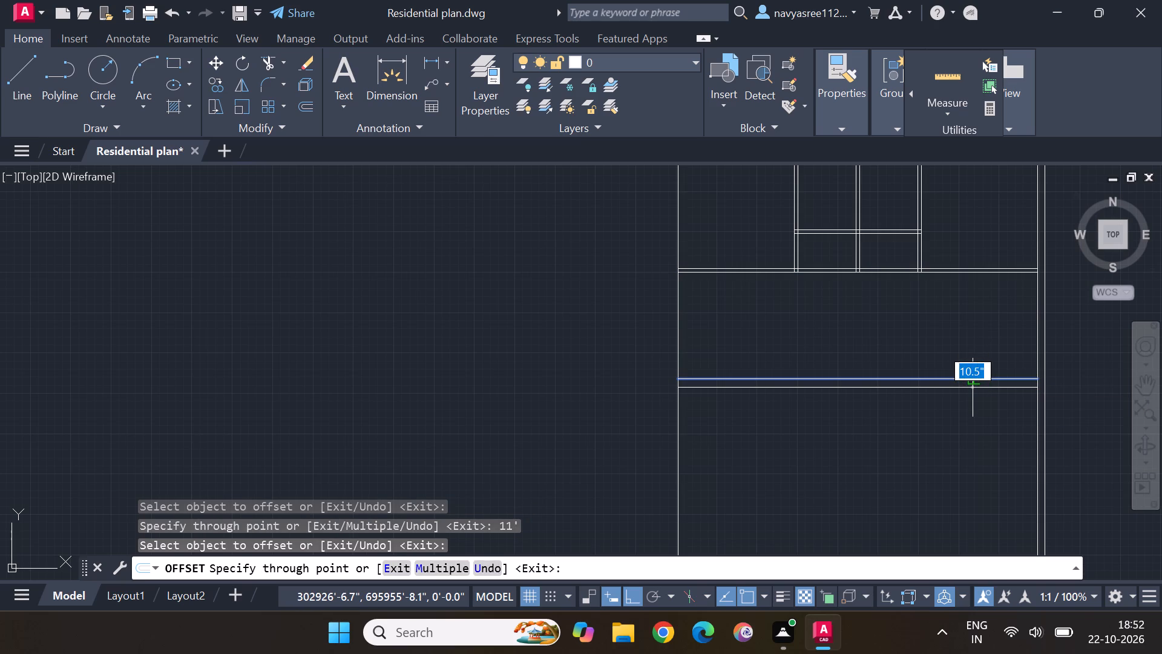
text(4.5)
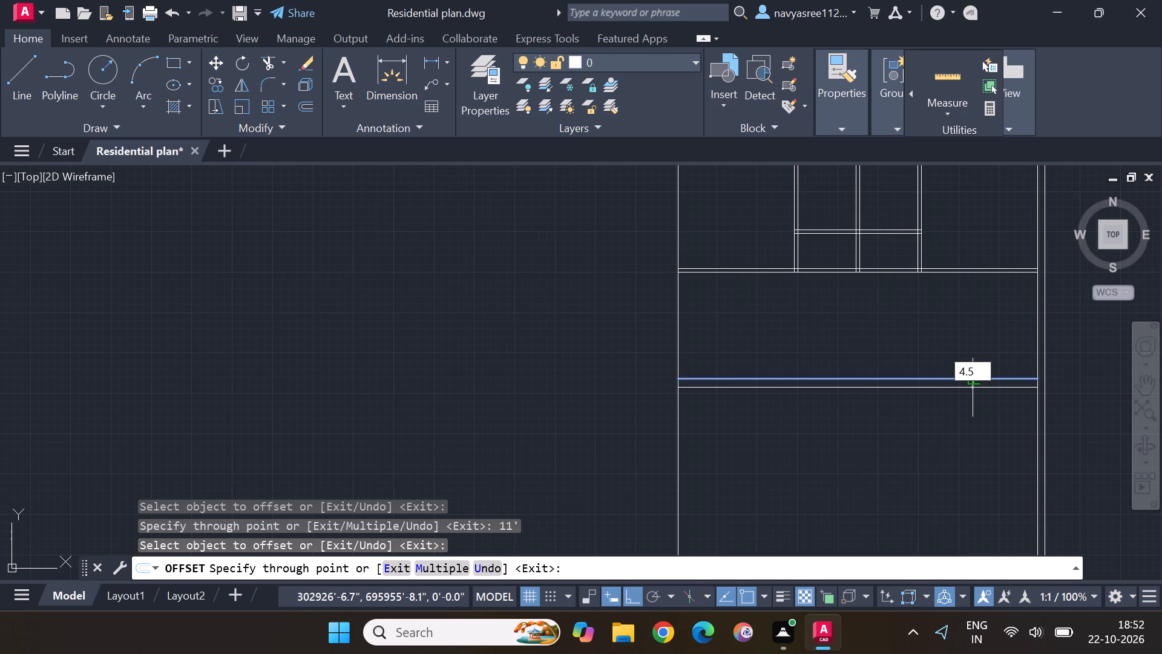
key(shift+quotedbl)
key(Return)
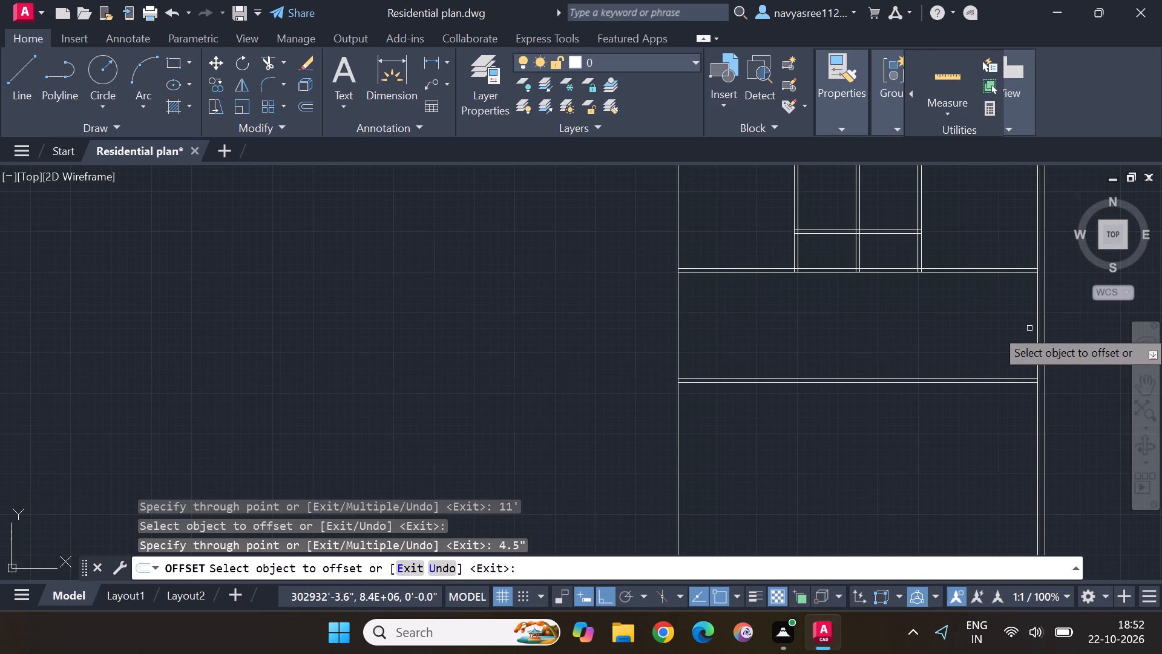
Offset the inner line of the 9" right-hand wall 13'10" to the left.
click(1037, 322)
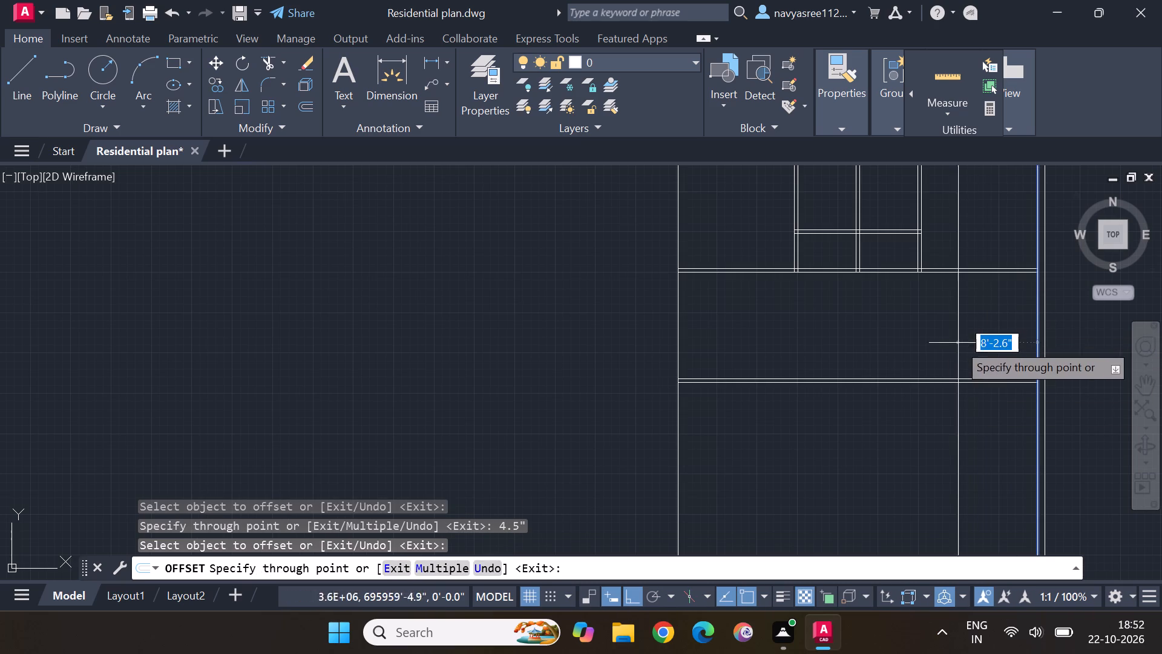
key(1)
key(3)
text('10)
key(shift+quotedbl)
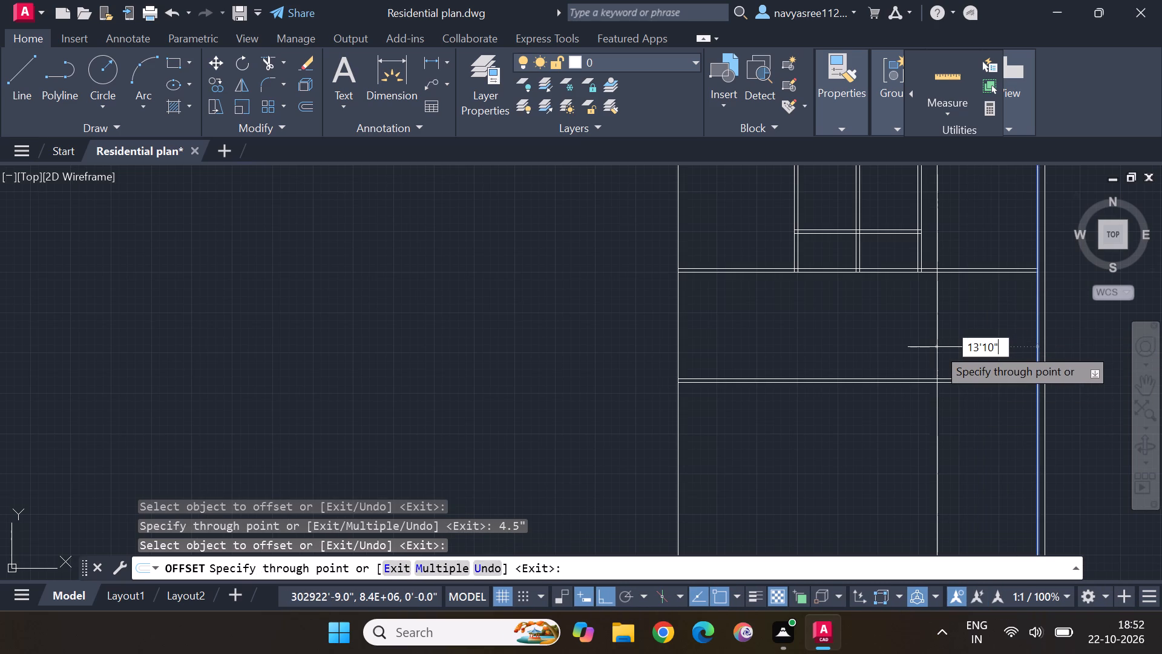
key(Return)
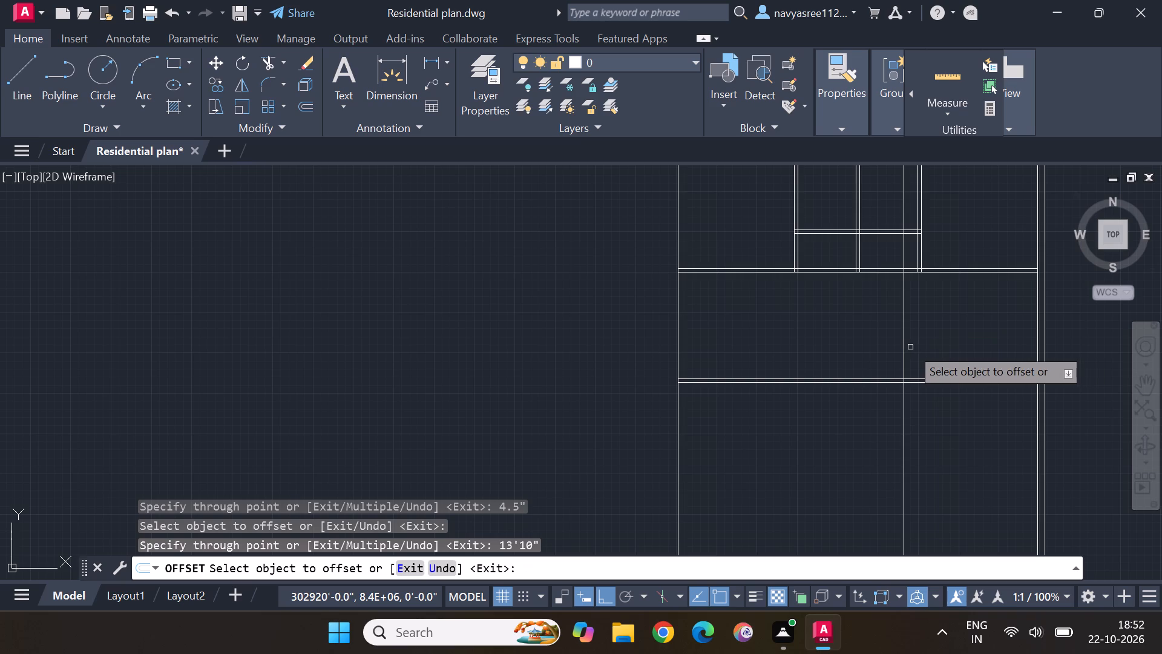
Offset the vertical line set 13'10" from the right-hand wall another 4.5" to the left.
click(905, 347)
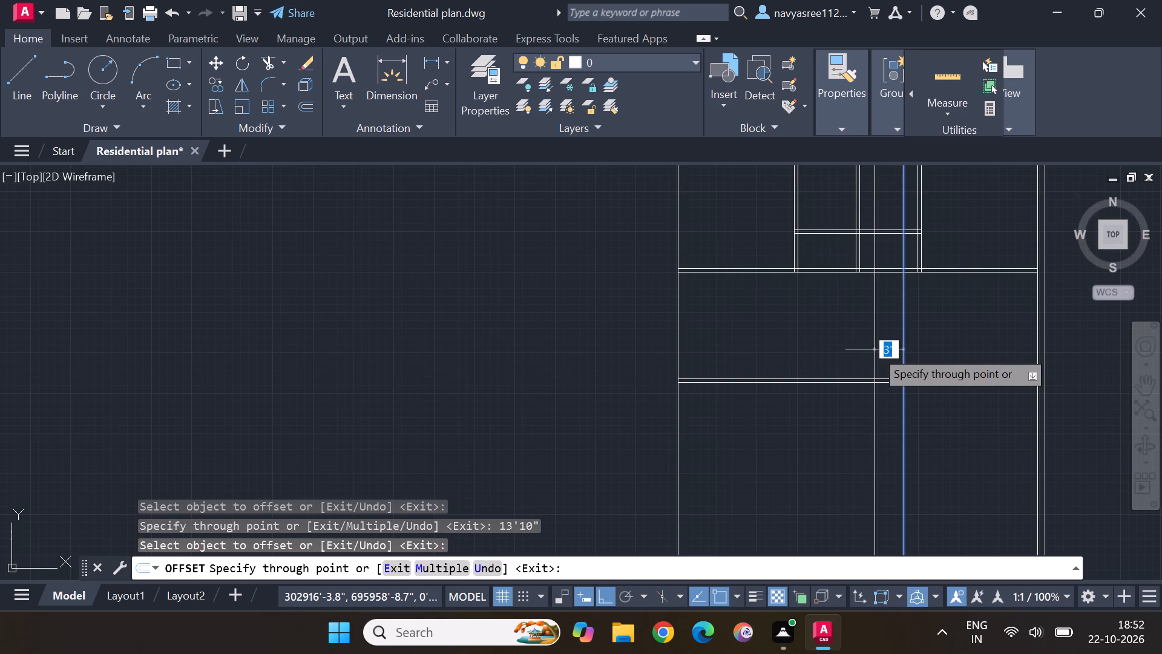
key(4)
key(period)
key(5)
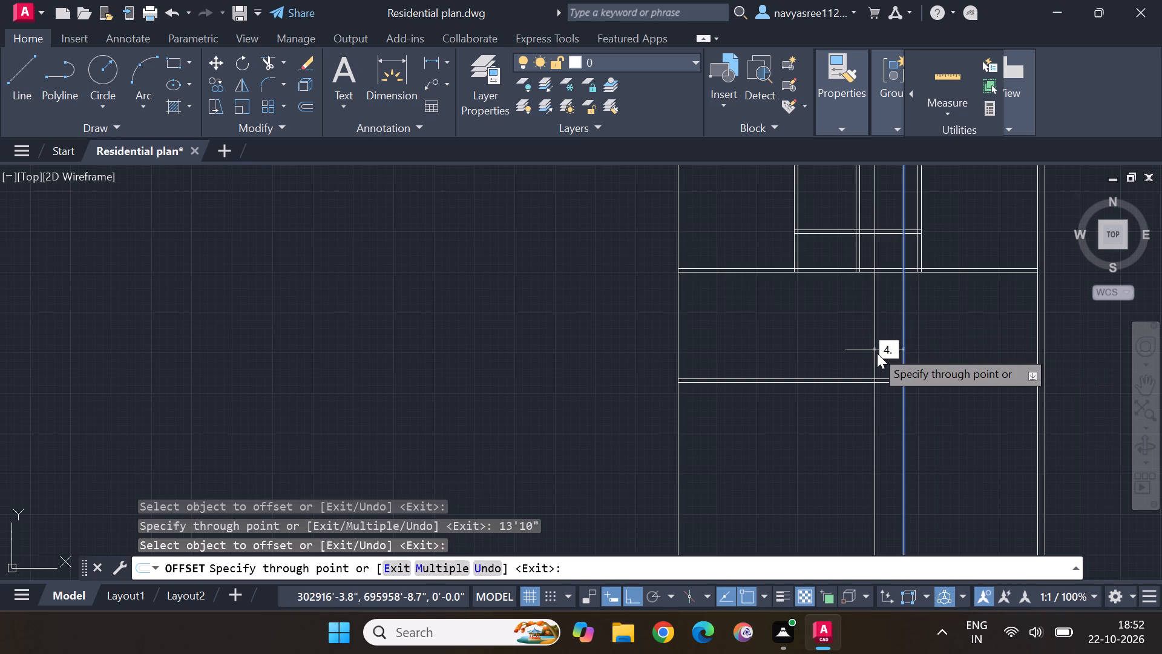
key(shift+quotedbl)
key(Return)
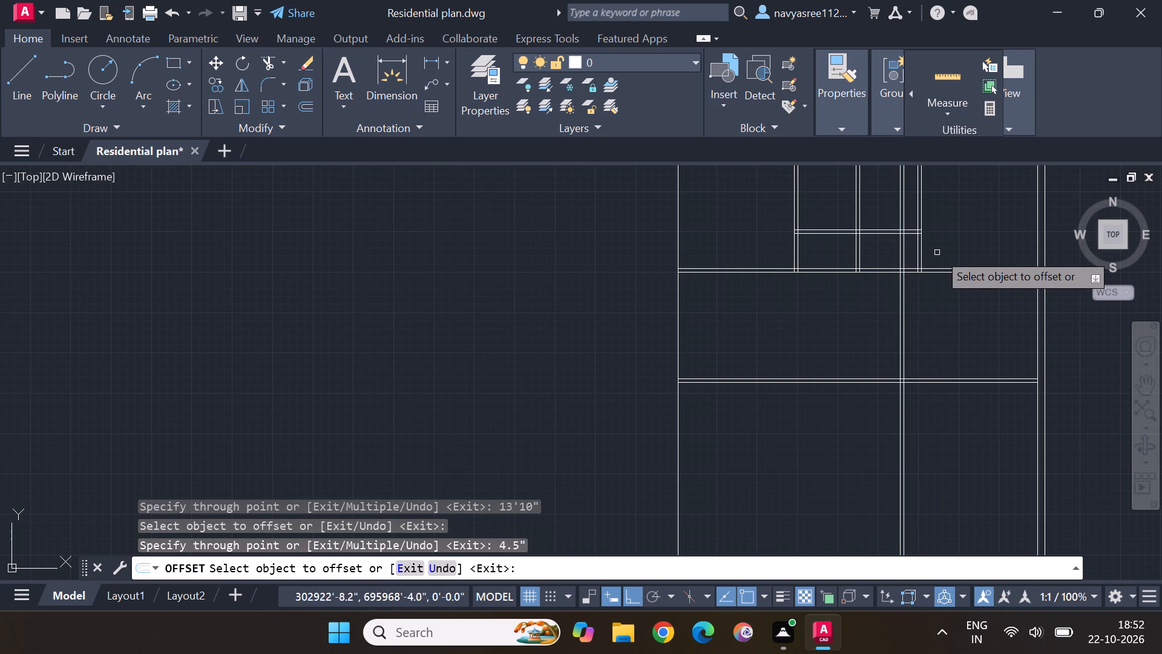
Offset the lower line of the second full-width wall 12' downward.
middle_drag(957, 266, 994, 357)
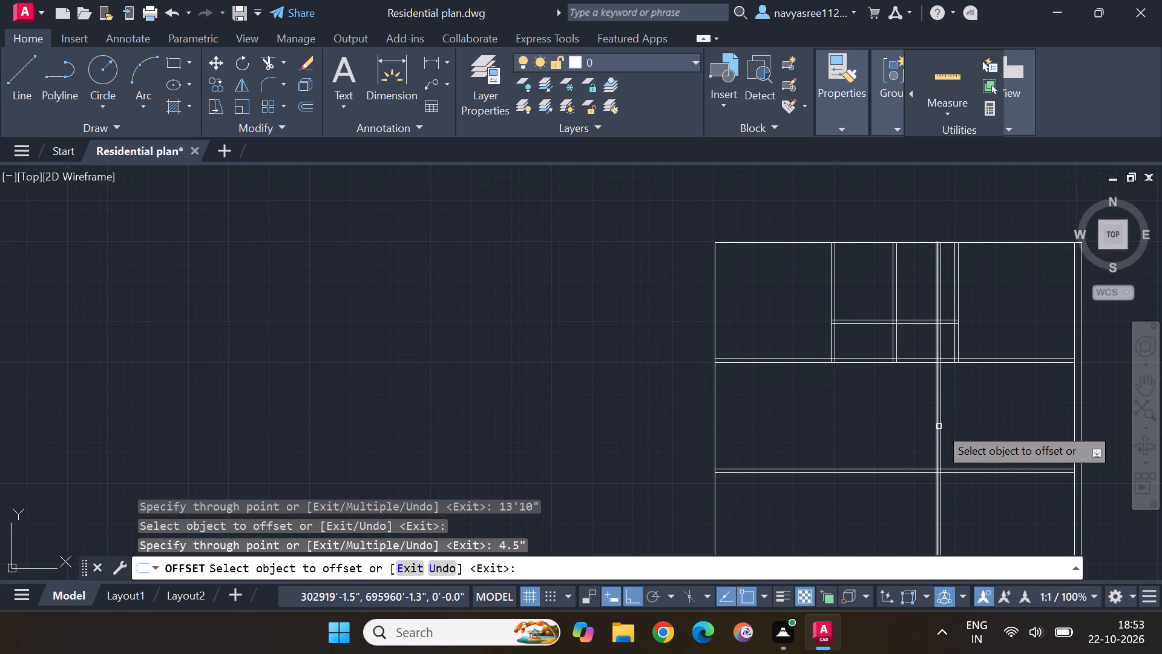
middle_drag(1011, 515, 1009, 514)
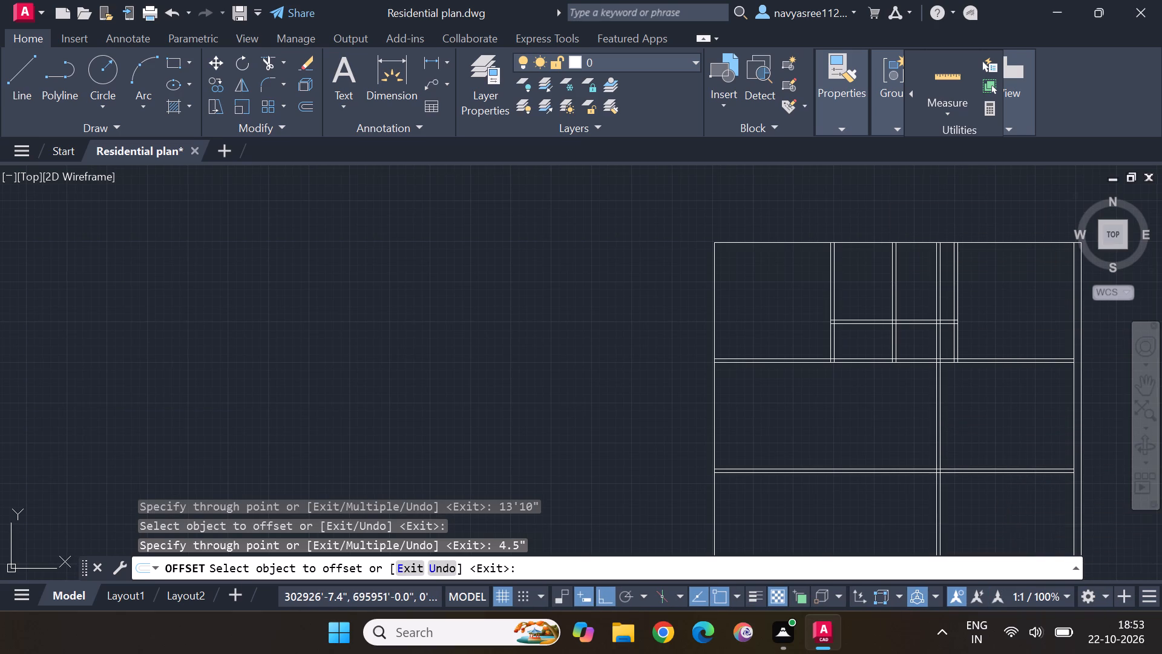
middle_drag(1009, 514, 942, 381)
click(931, 342)
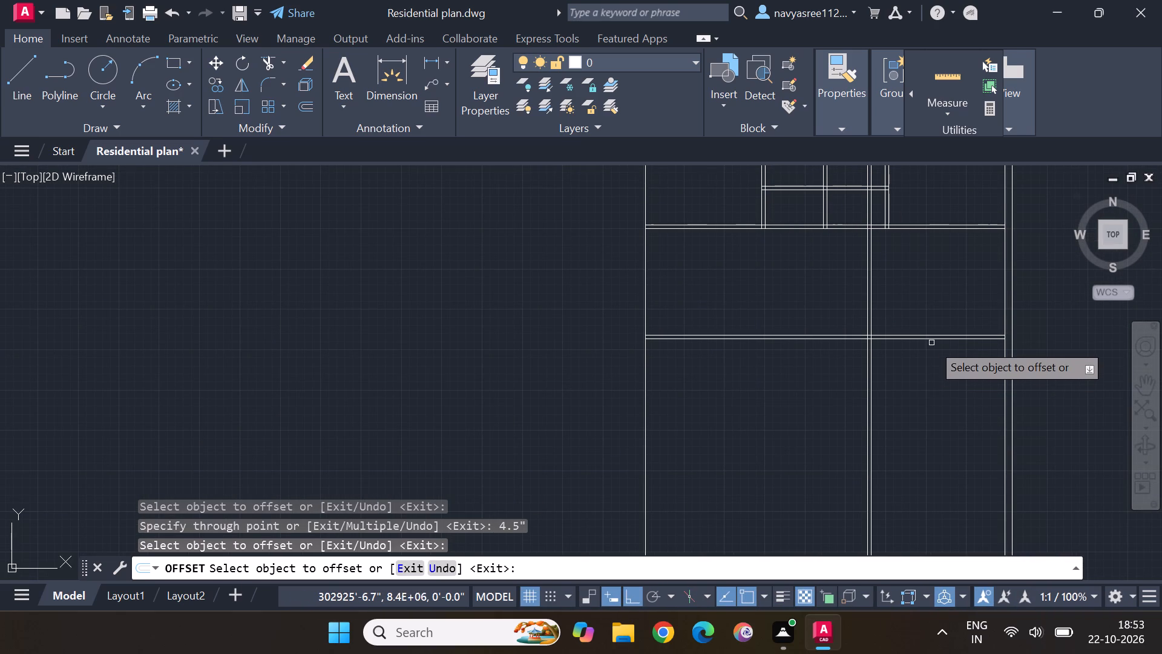
click(934, 339)
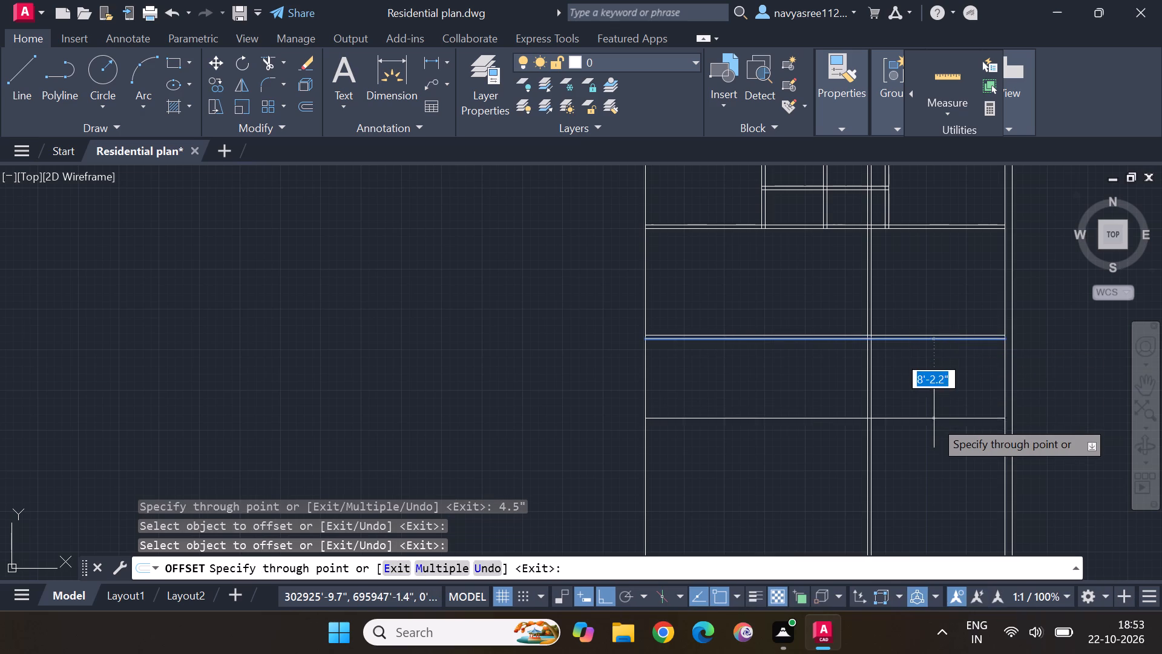
text(12')
key(Return)
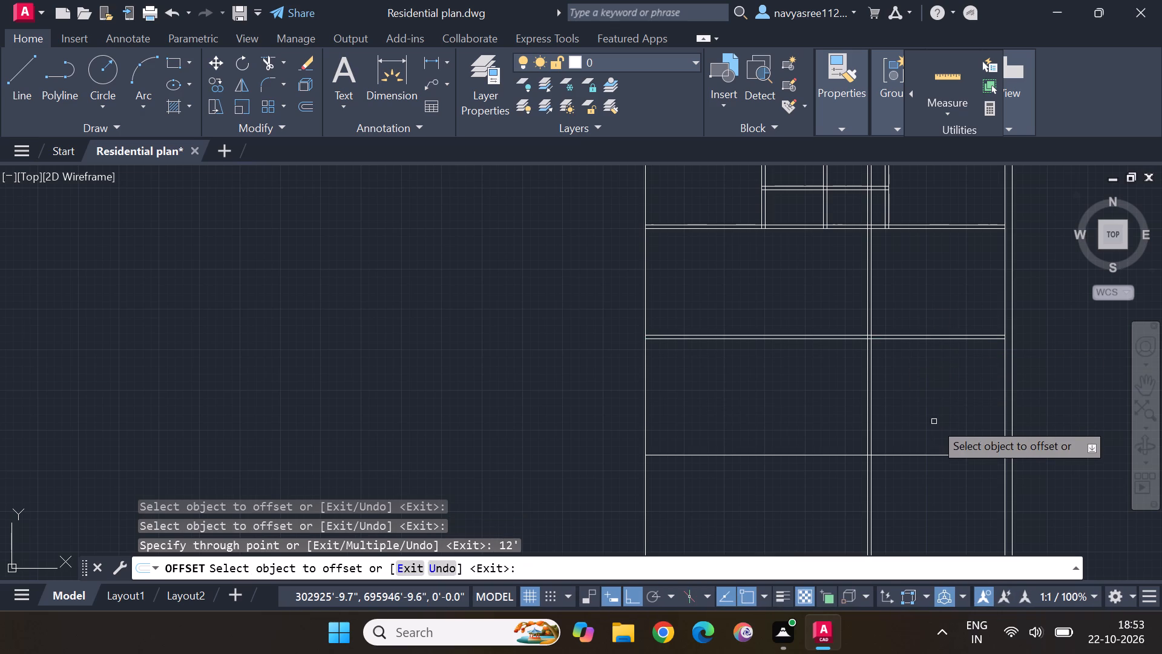
Offset the inner line of the right-hand wall 5' to the left, and offset the resulting line another 4.5" left.
click(1006, 396)
text(5')
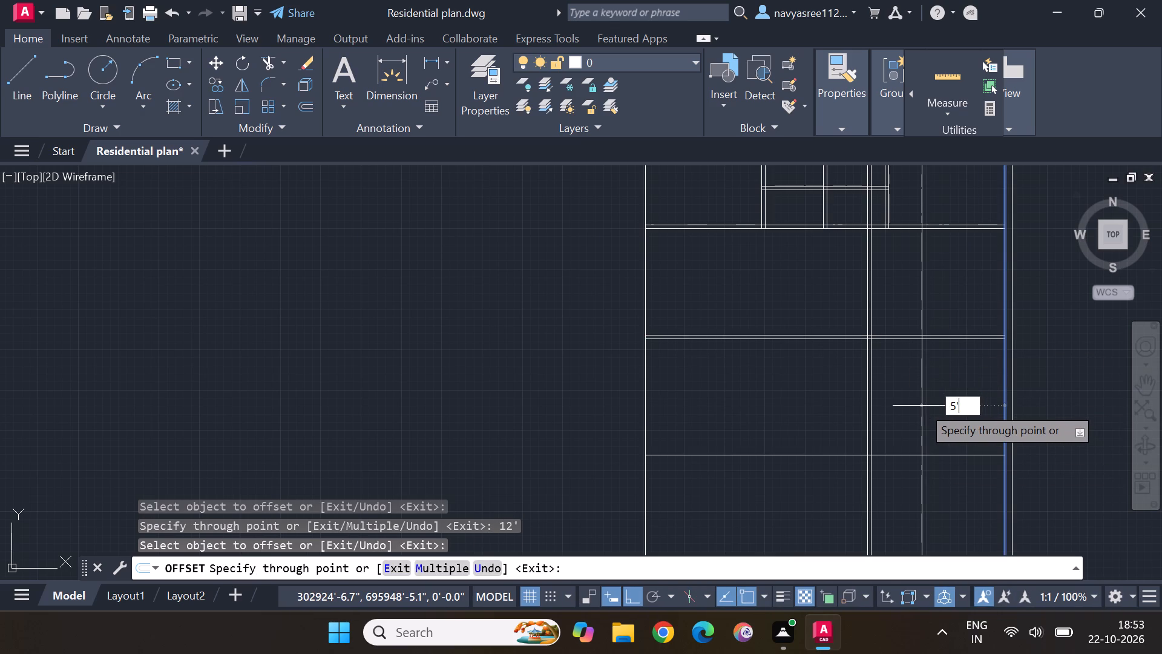
key(Return)
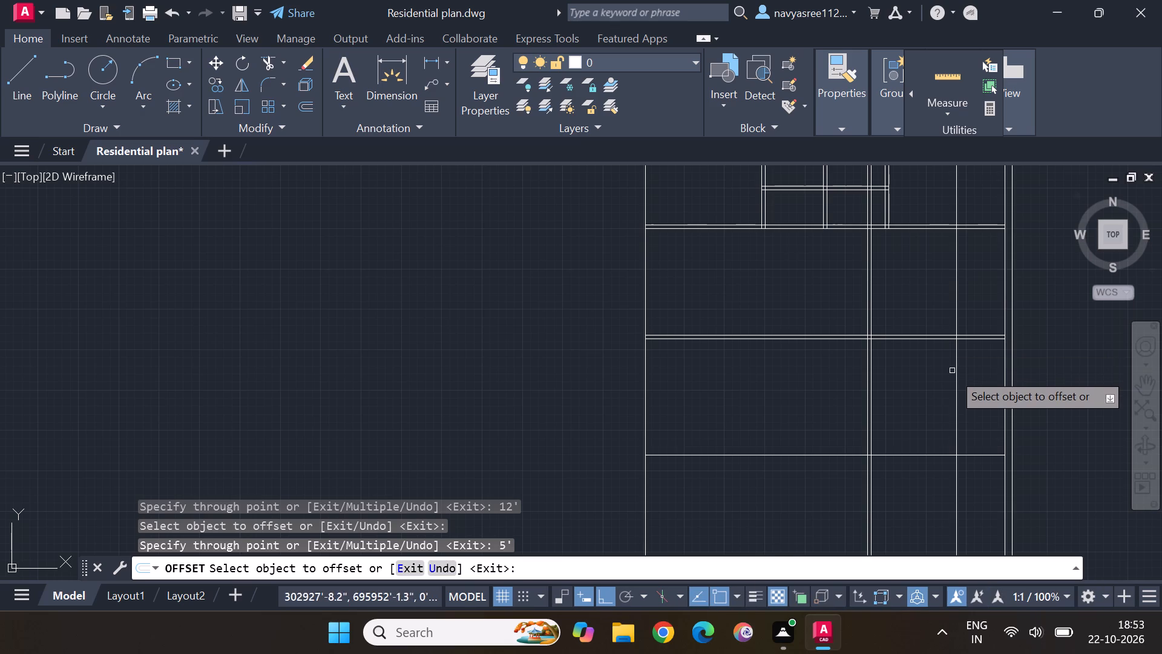
click(955, 380)
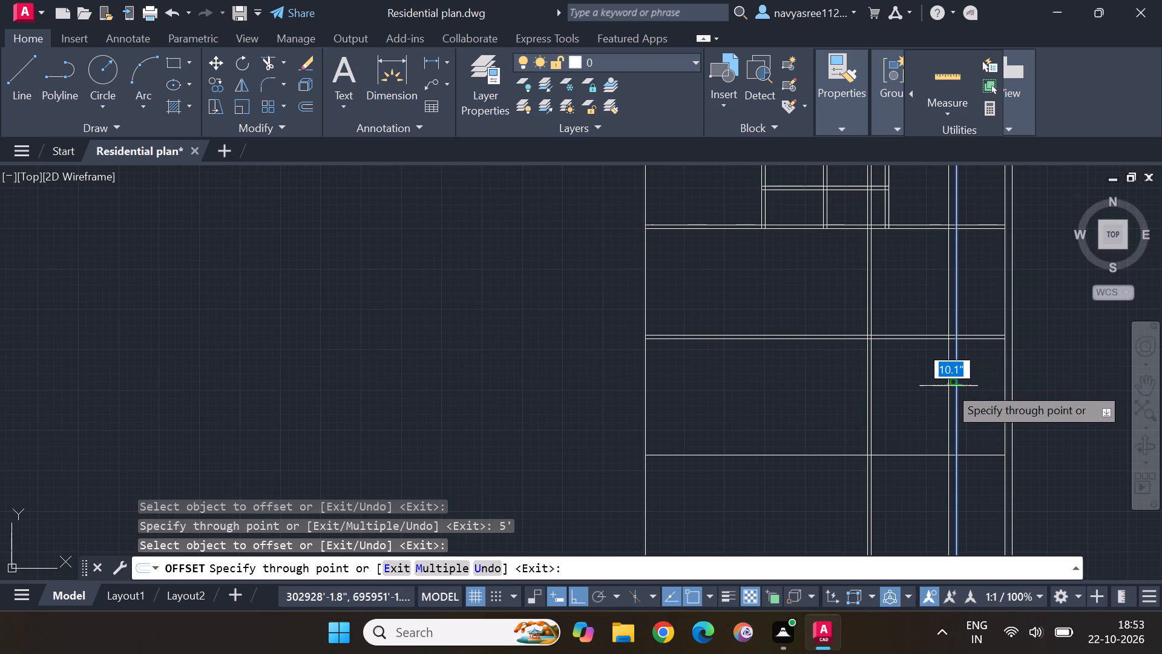
key(4)
text(.5)
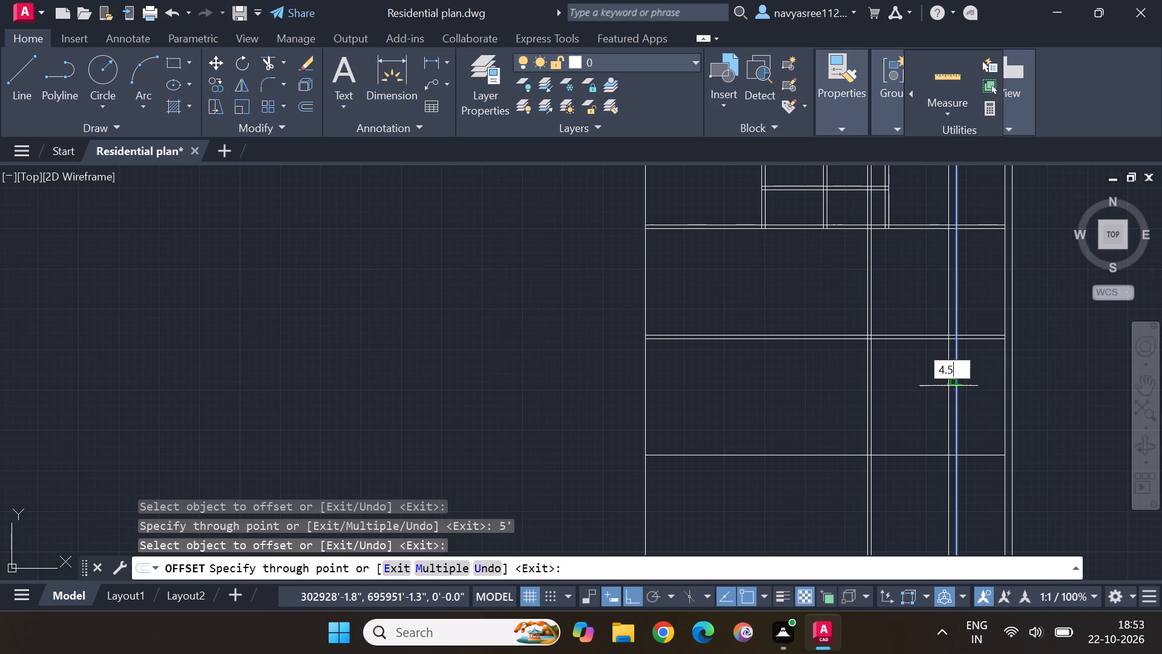
key(shift+quotedbl)
key(Return)
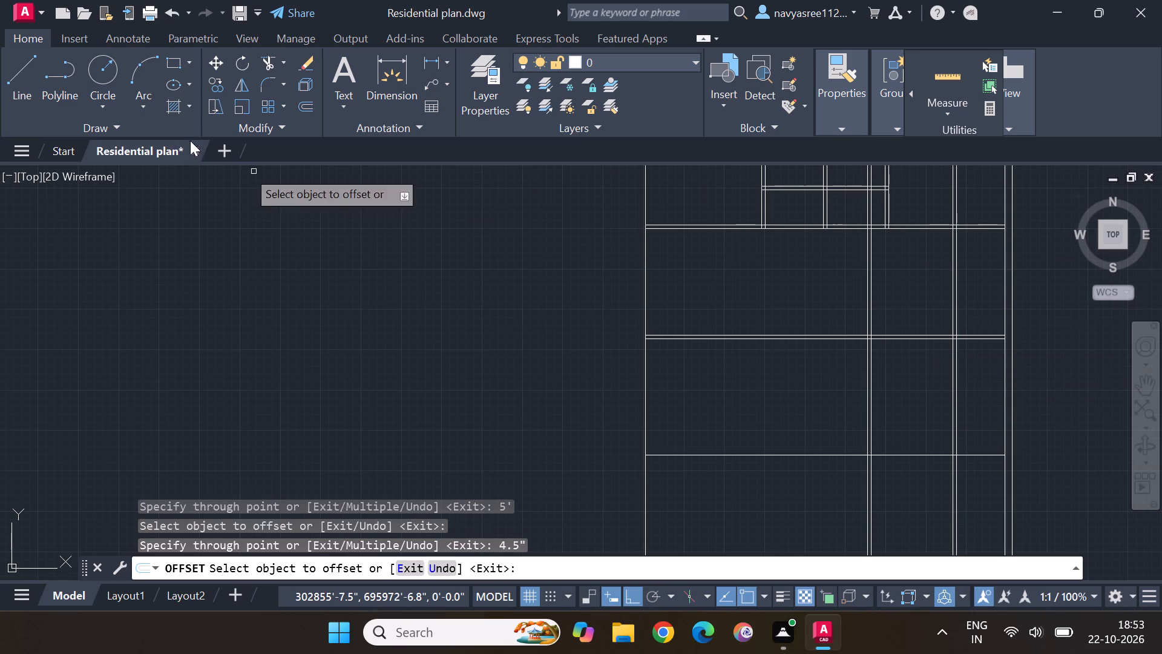
Trim away the two lines of the 13'10" partition in the bays above the upper full-width wall.
click(273, 62)
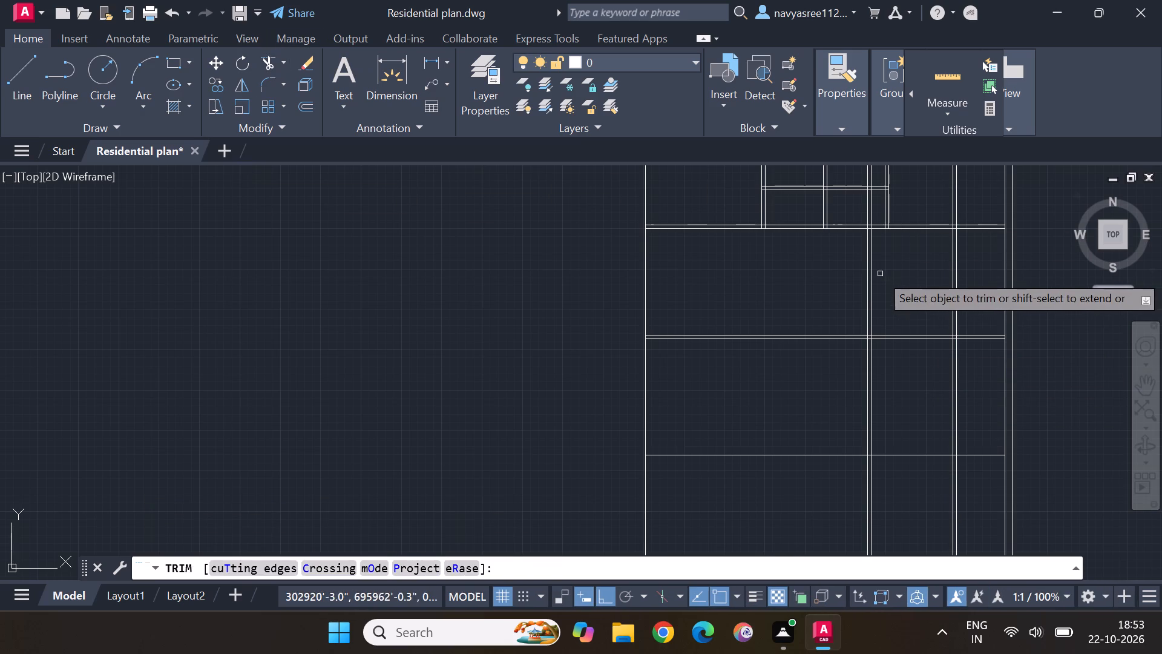
middle_drag(895, 307, 903, 427)
drag(884, 259, 870, 277)
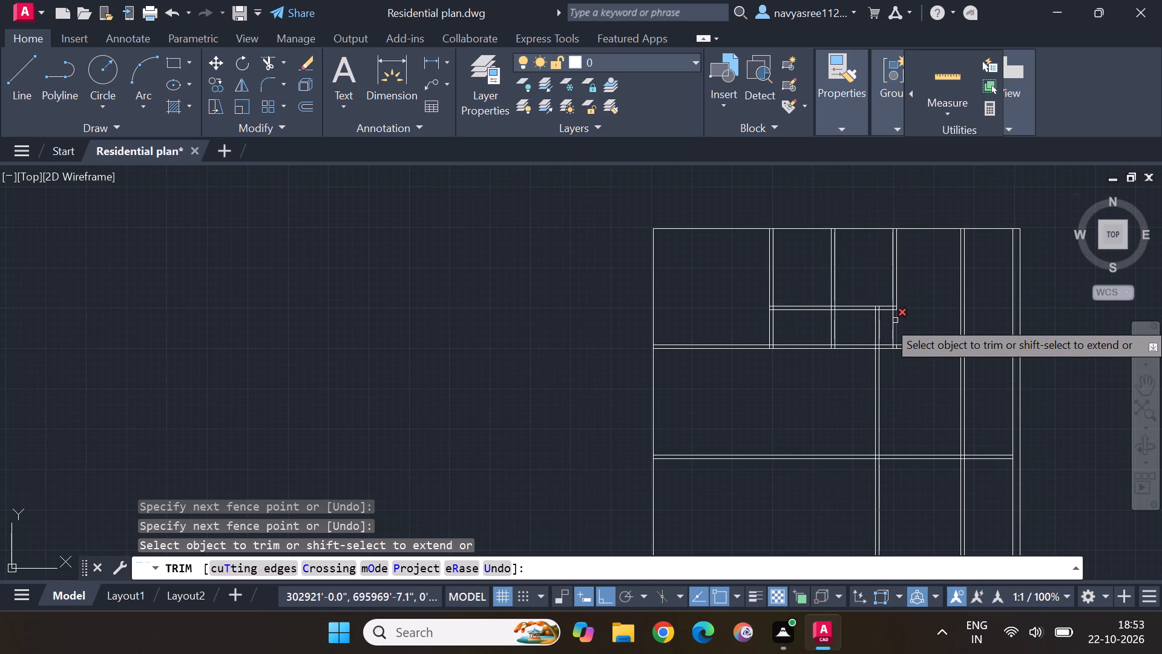
drag(887, 320, 864, 326)
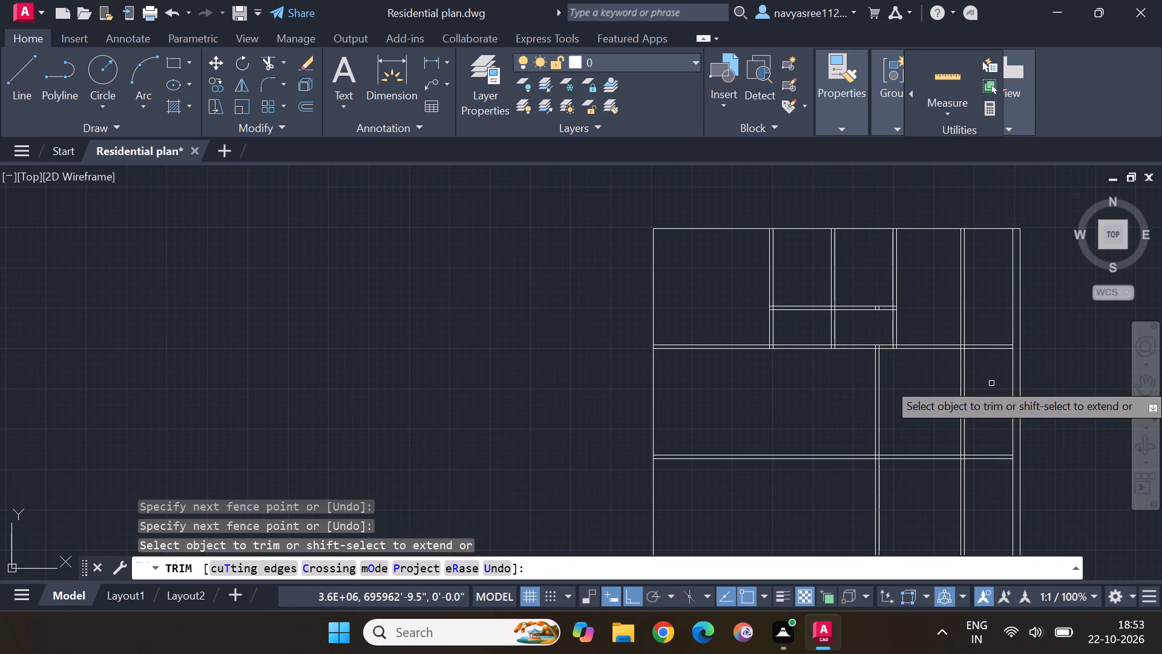
Trim the two lines of the 5' partition out of the middle and top rooms, above the second full-width wall.
drag(990, 381, 931, 408)
drag(976, 276, 954, 286)
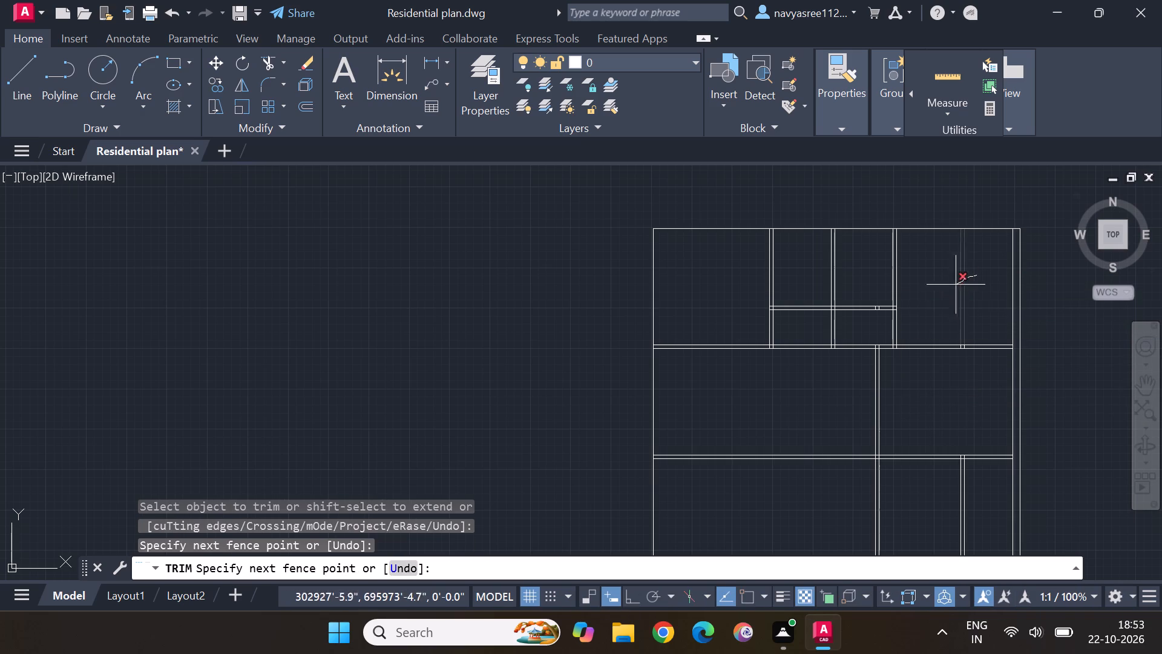
drag(954, 286, 927, 293)
middle_drag(963, 421, 936, 299)
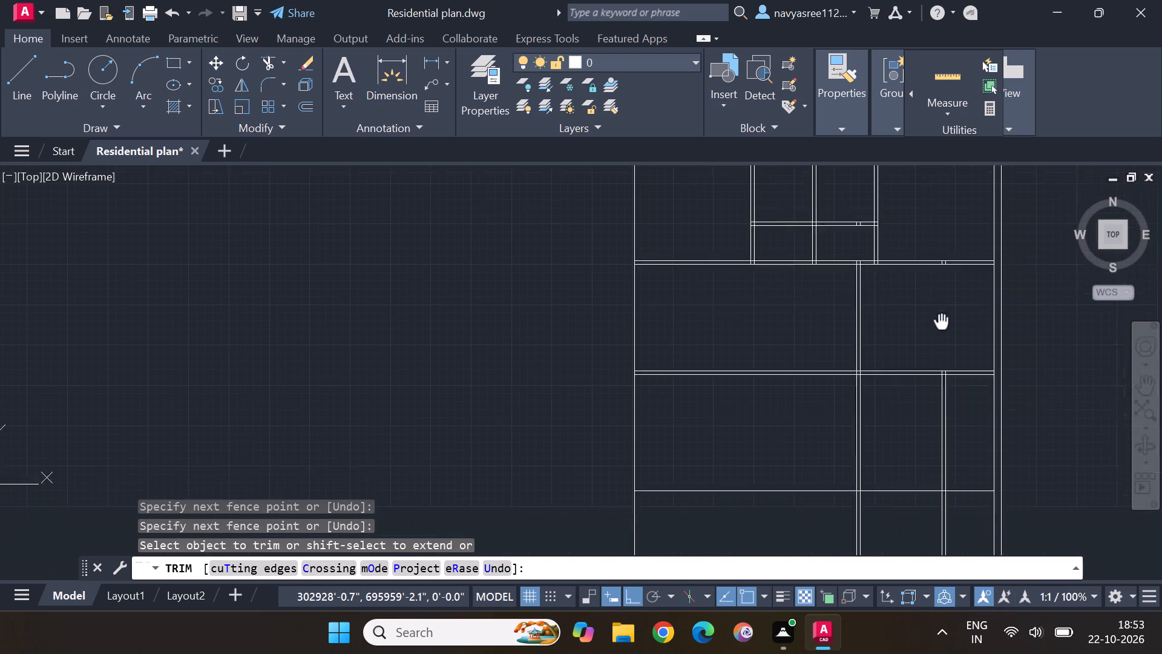
middle_drag(936, 299, 922, 236)
key(Escape)
key(Escape)
key(Escape)
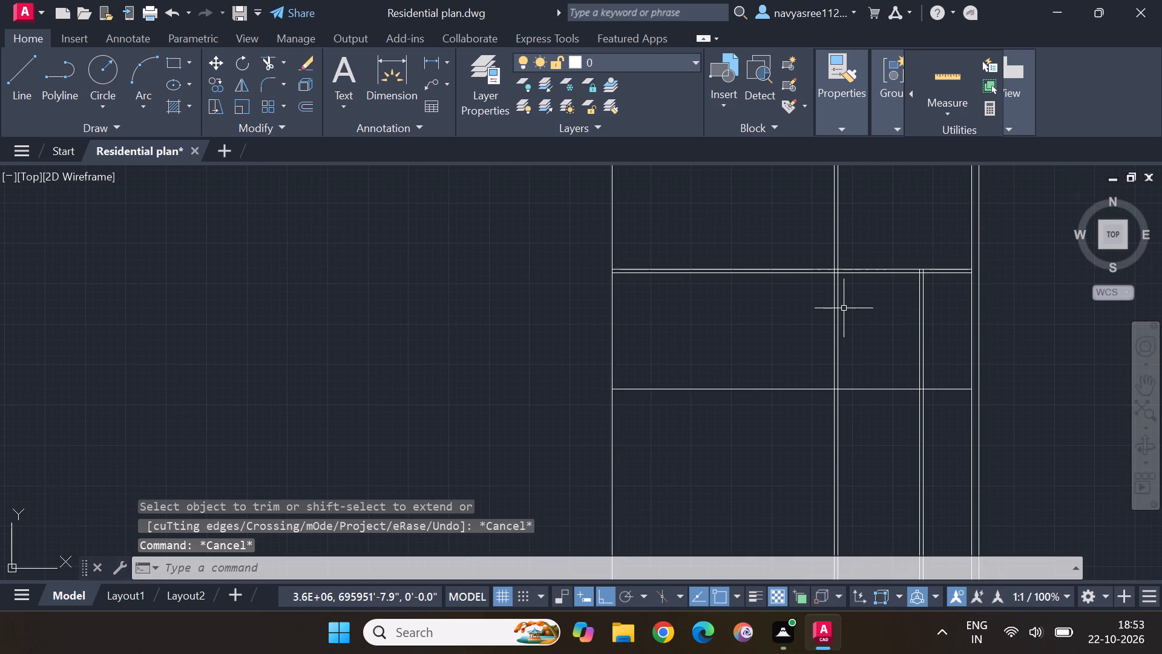
key(Escape)
key(Escape)
Offset the left line of the 5' partition 8' to the left.
drag(303, 105, 304, 111)
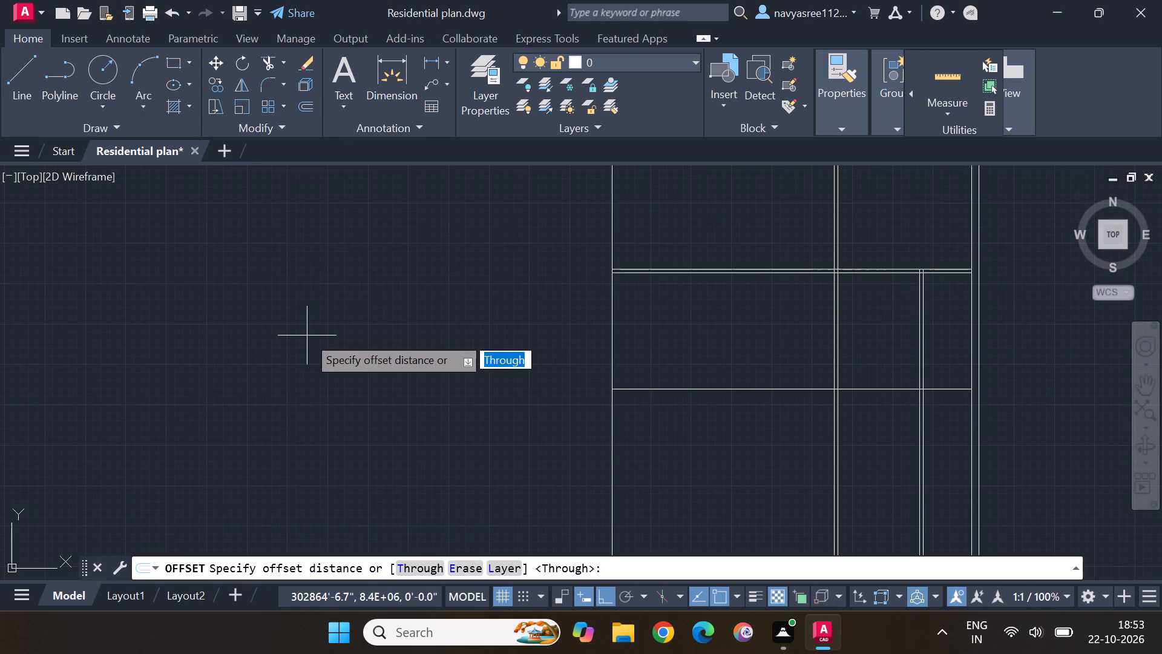
key(Return)
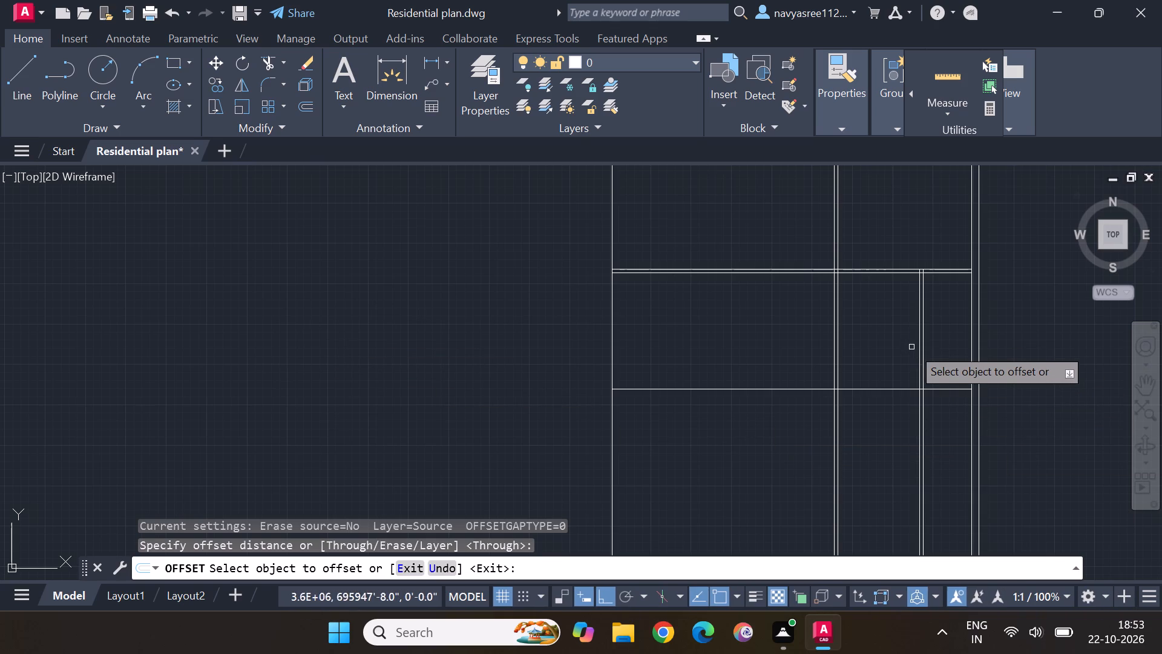
click(918, 342)
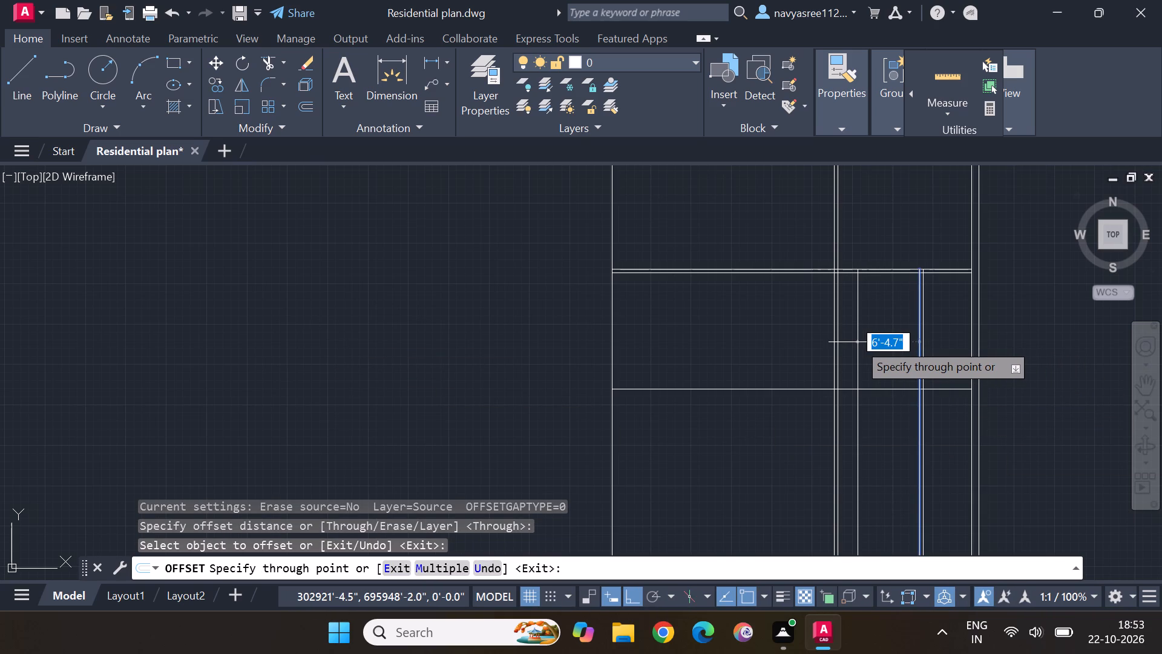
key(8)
key(apostrophe)
key(Return)
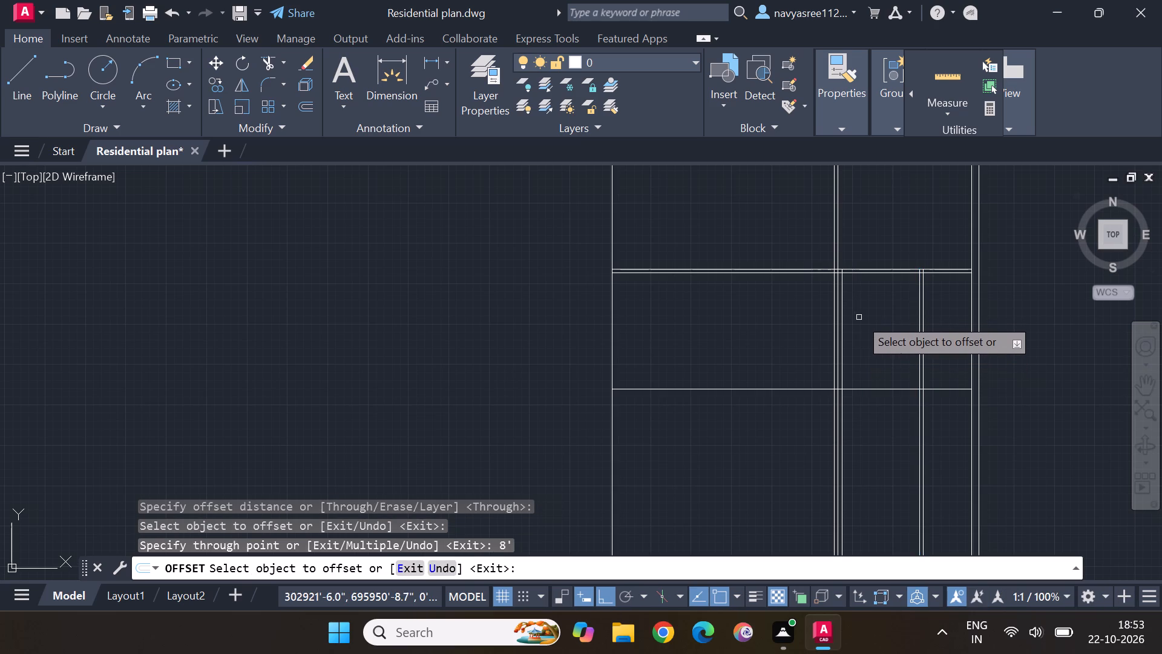
Trim the two lines of the 13'10" partition between the second full-width wall and the horizontal line 12' below it.
middle_drag(861, 321, 865, 340)
scroll(865, 340, up, 2)
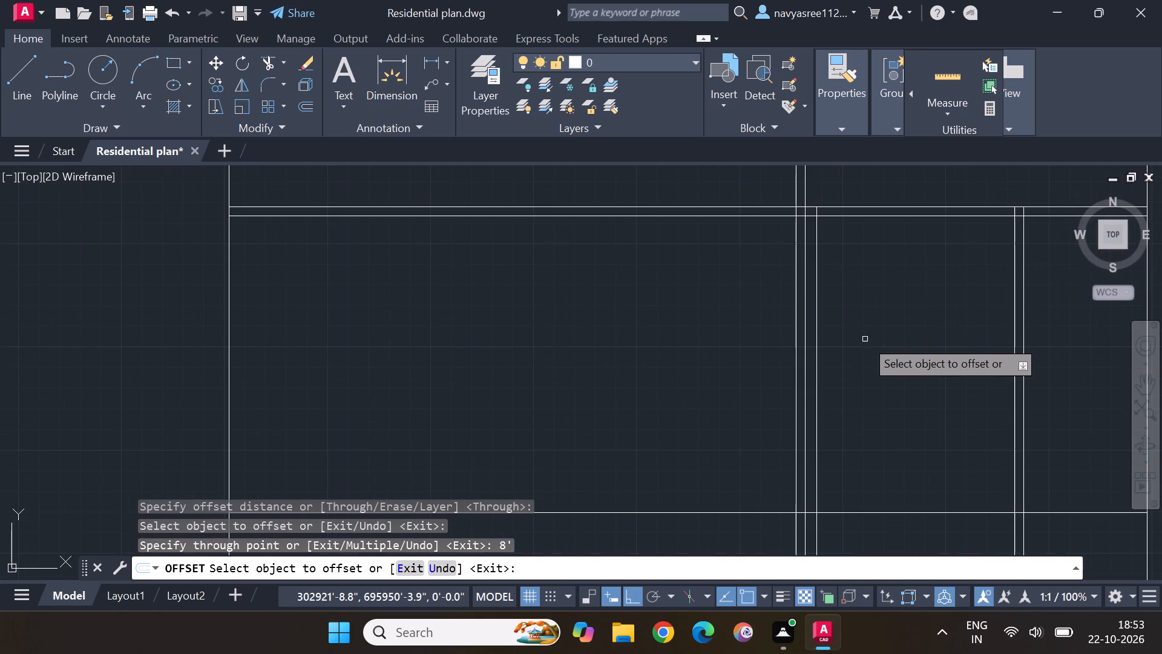
click(271, 68)
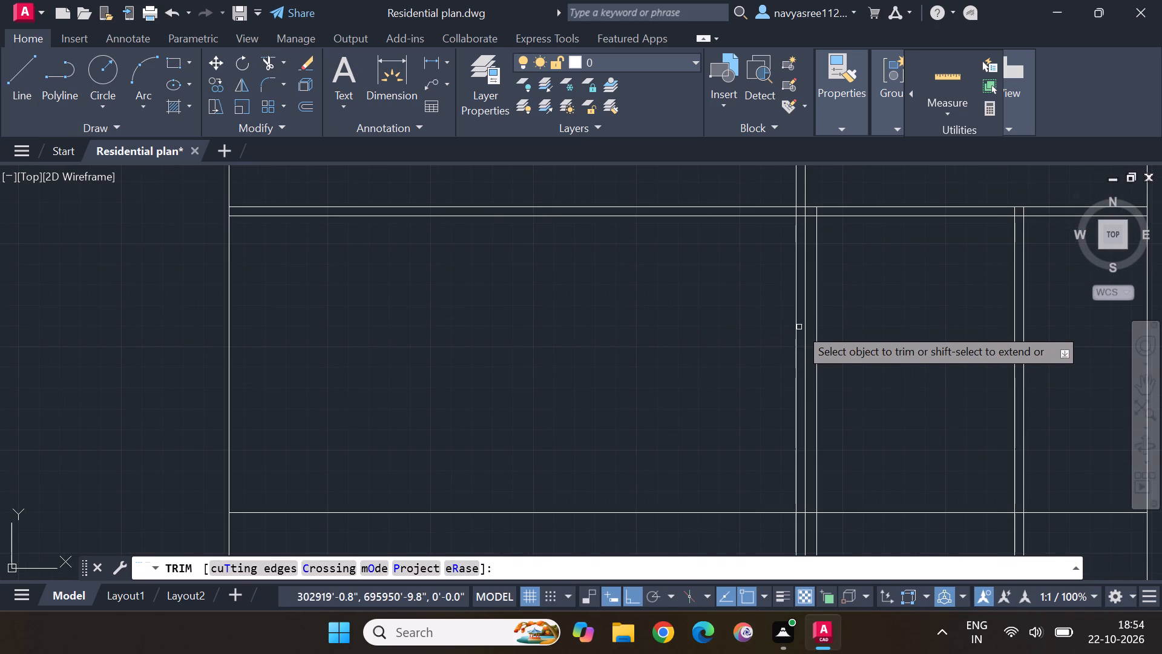
click(807, 326)
click(795, 325)
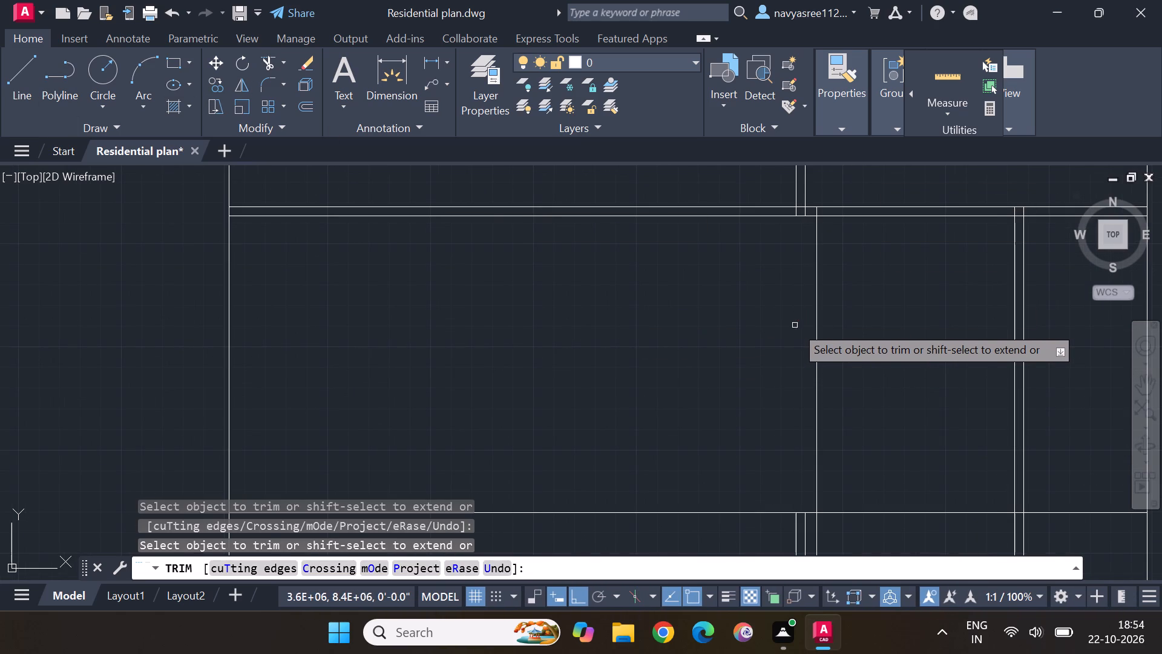
key(Escape)
key(Escape)
key(Escape)
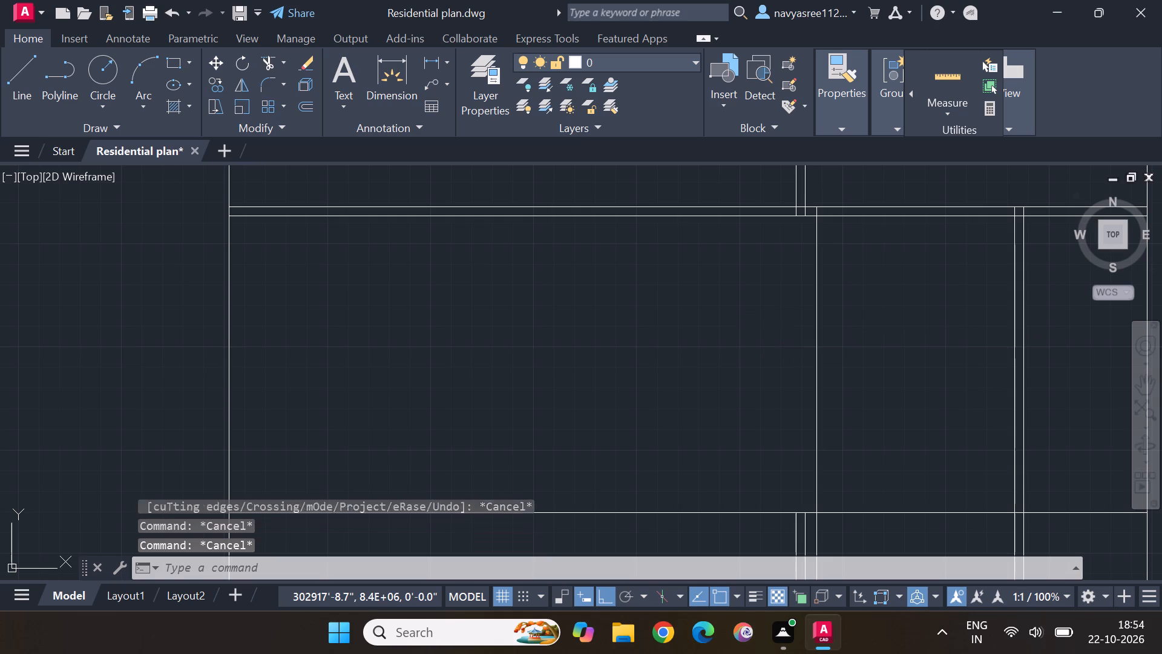
key(Escape)
key(Escape)
key(Escape)
scroll(774, 413, down, 3)
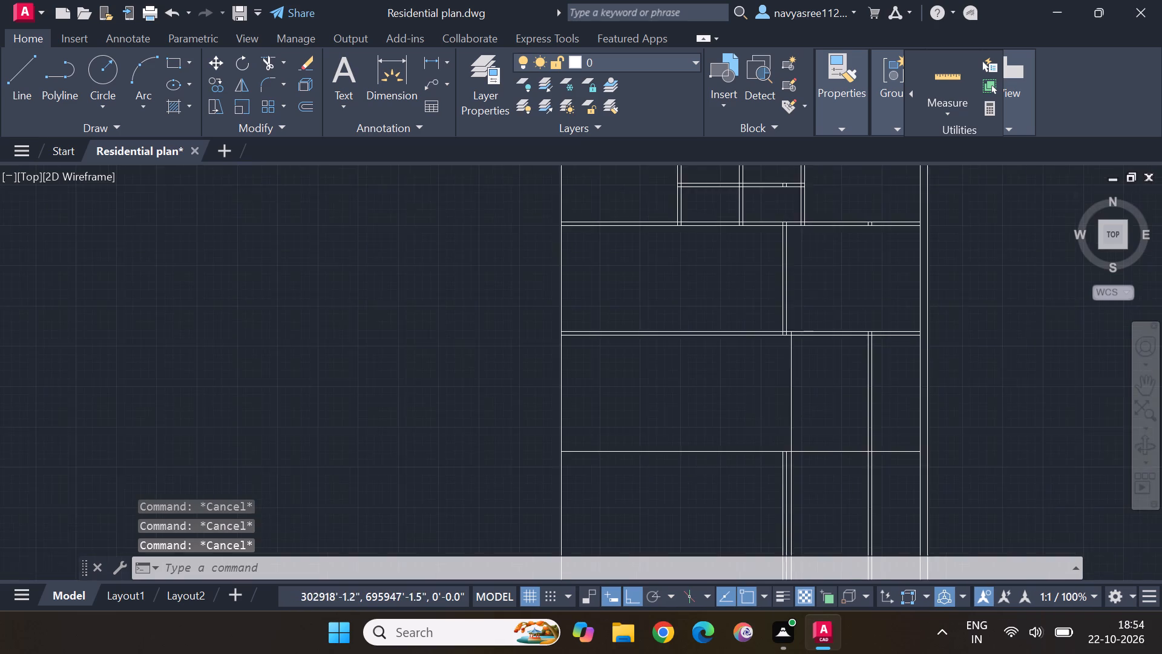
Trim away all vertical lines extending below the lowest horizontal line, including the outline edges.
drag(268, 62, 275, 66)
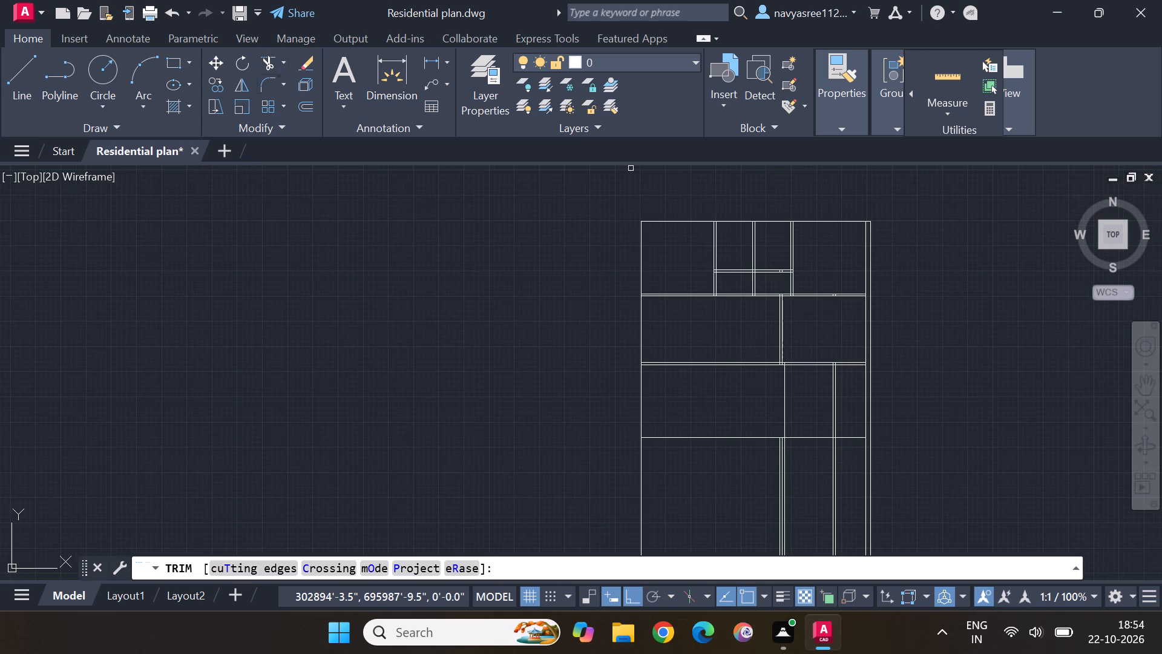
drag(624, 479, 933, 508)
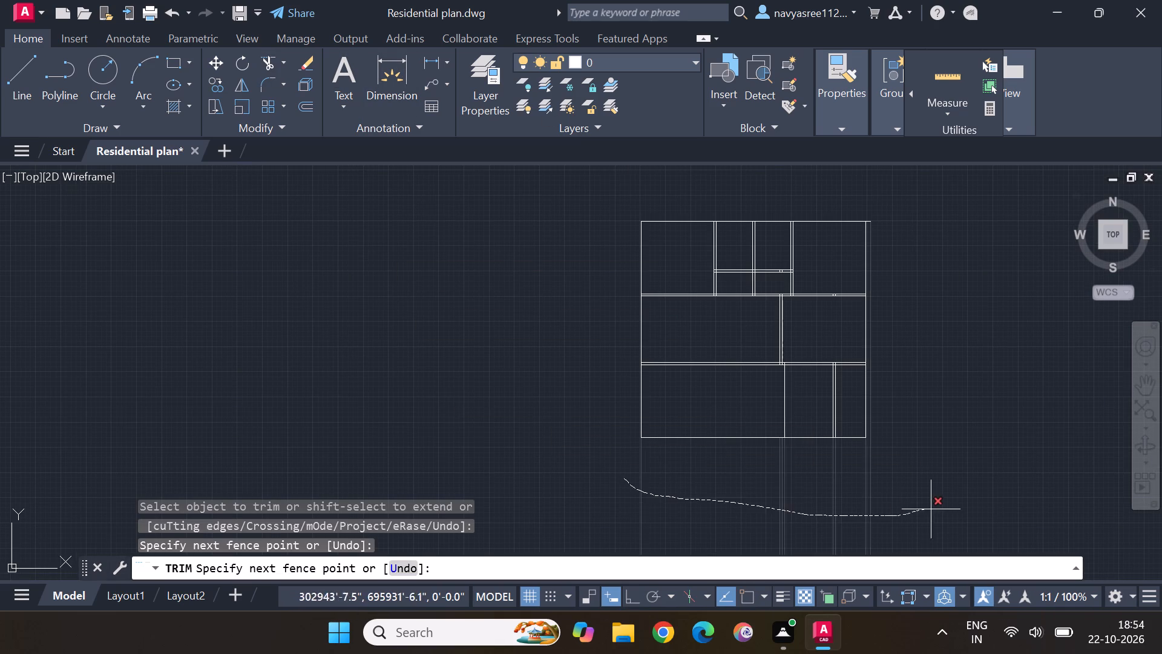
drag(933, 508, 939, 506)
key(Escape)
key(Escape)
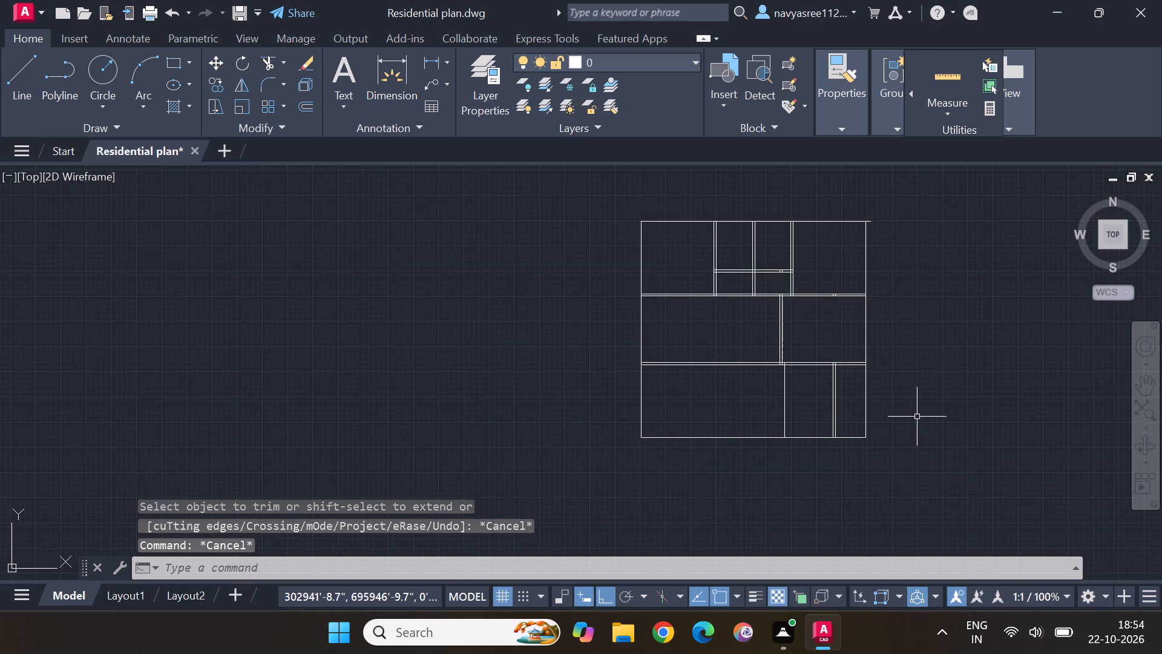
Offset the single vertical partition line in the bottom row 4.5" to the left.
scroll(811, 392, up, 1)
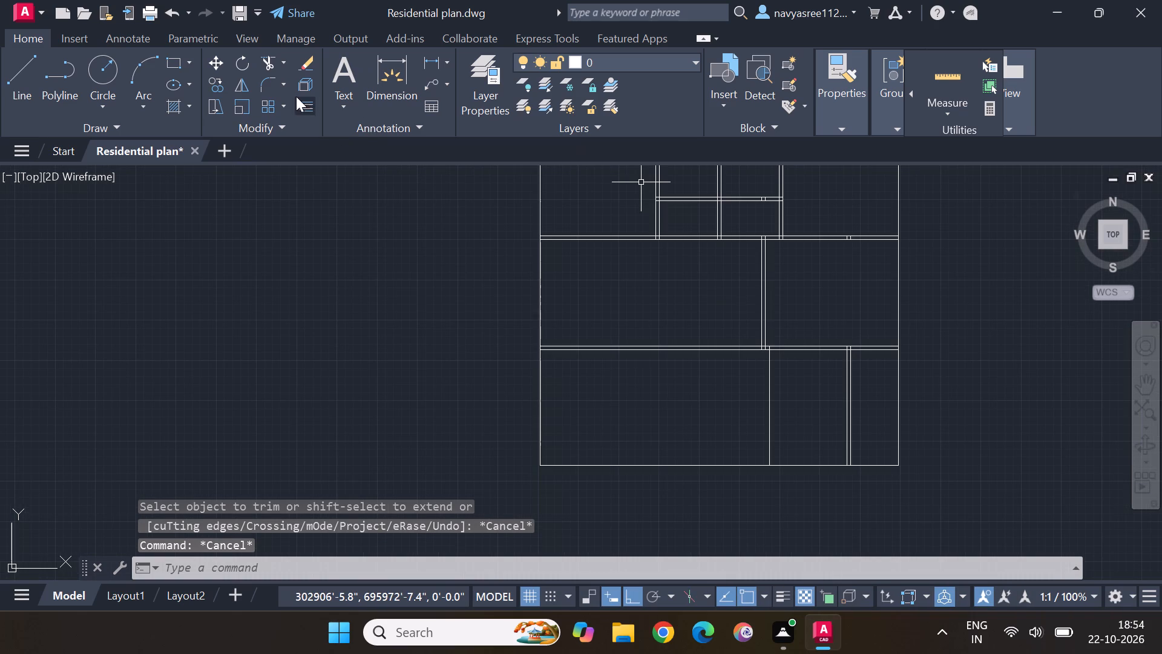
click(308, 105)
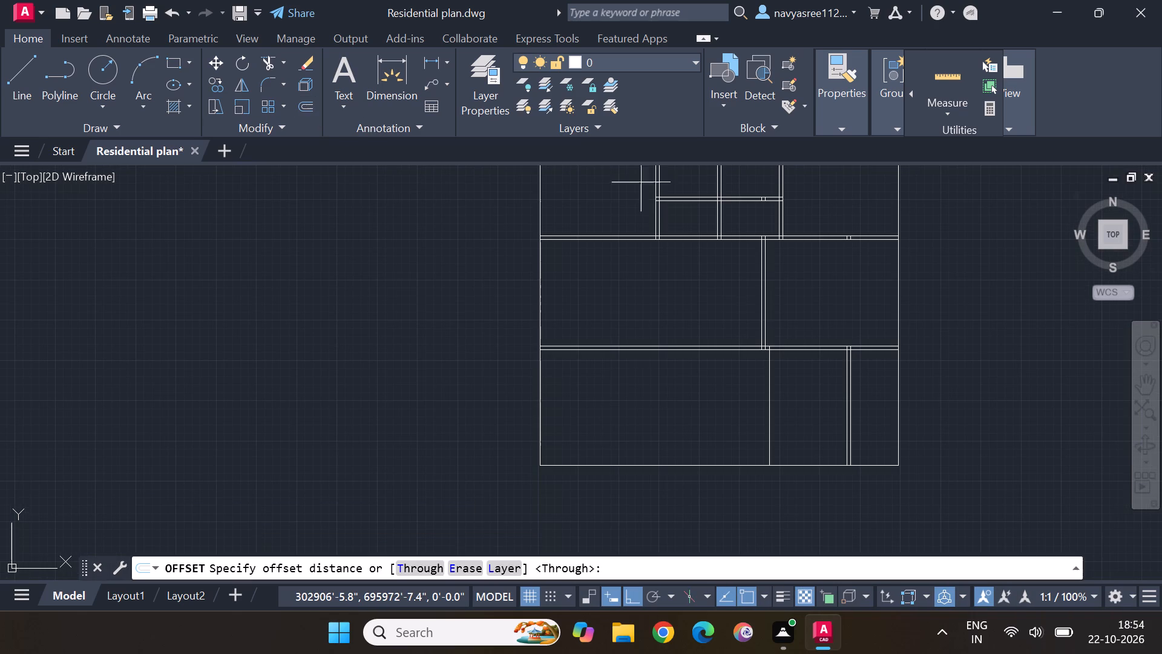
key(Return)
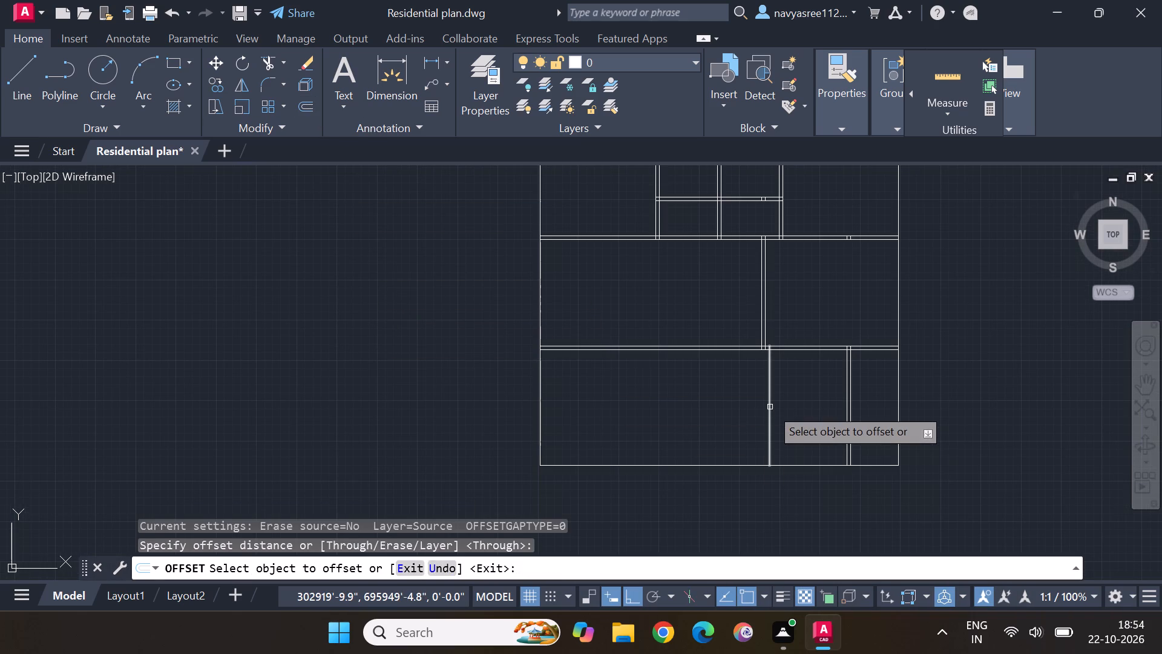
click(770, 406)
text(4.5)
key(shift+quotedbl)
key(Return)
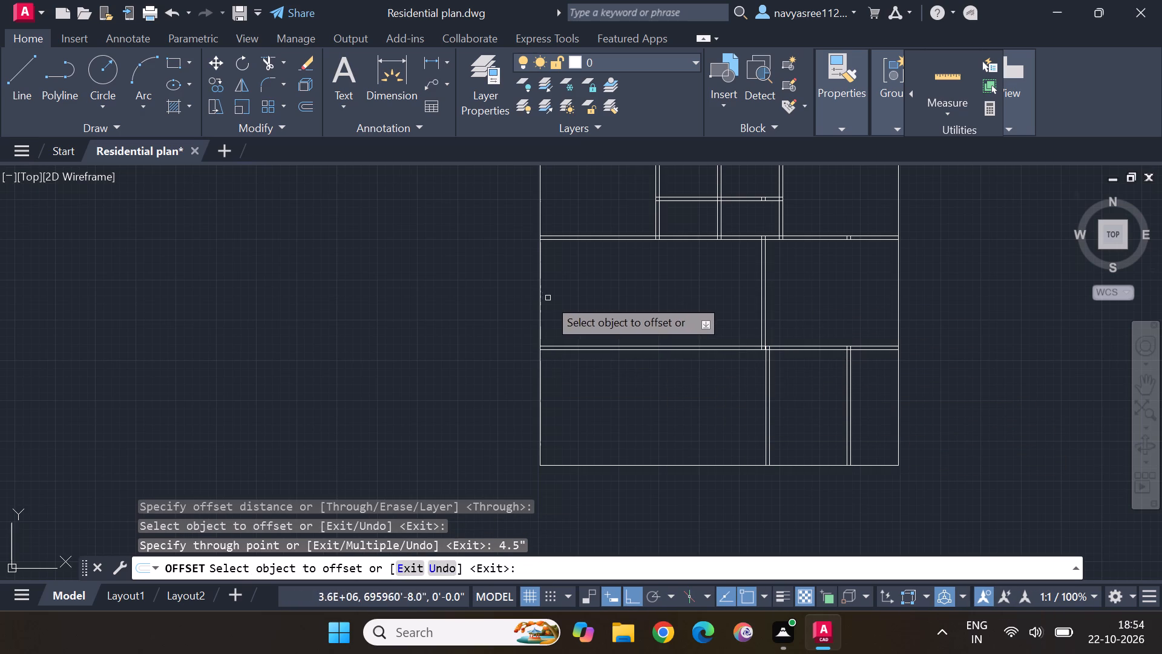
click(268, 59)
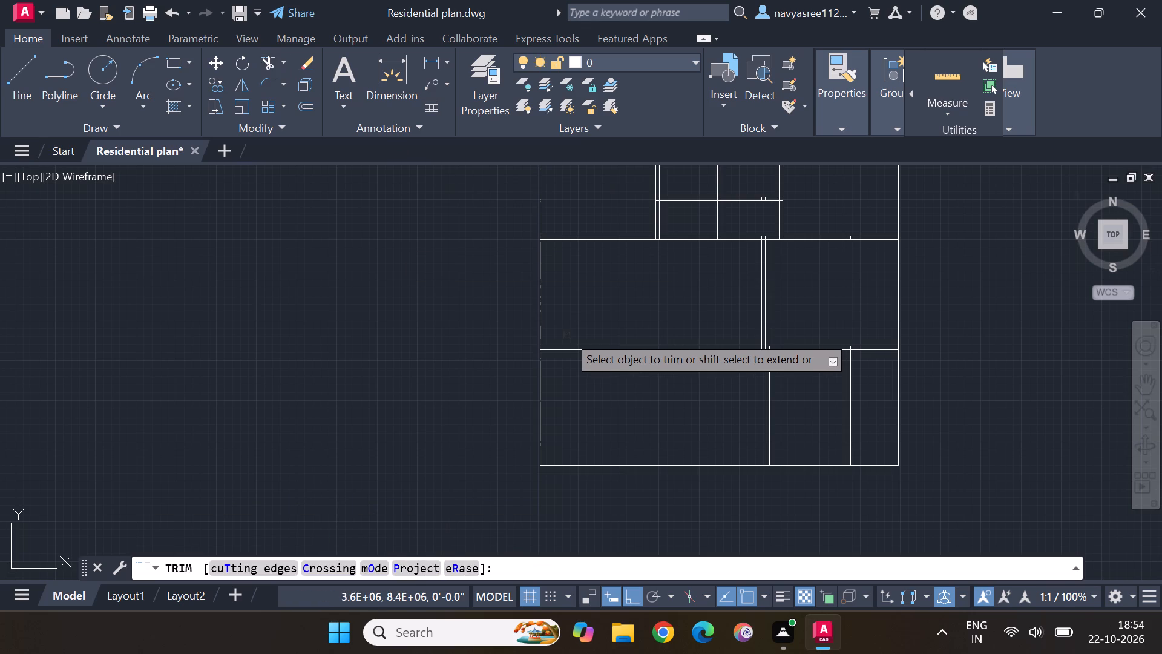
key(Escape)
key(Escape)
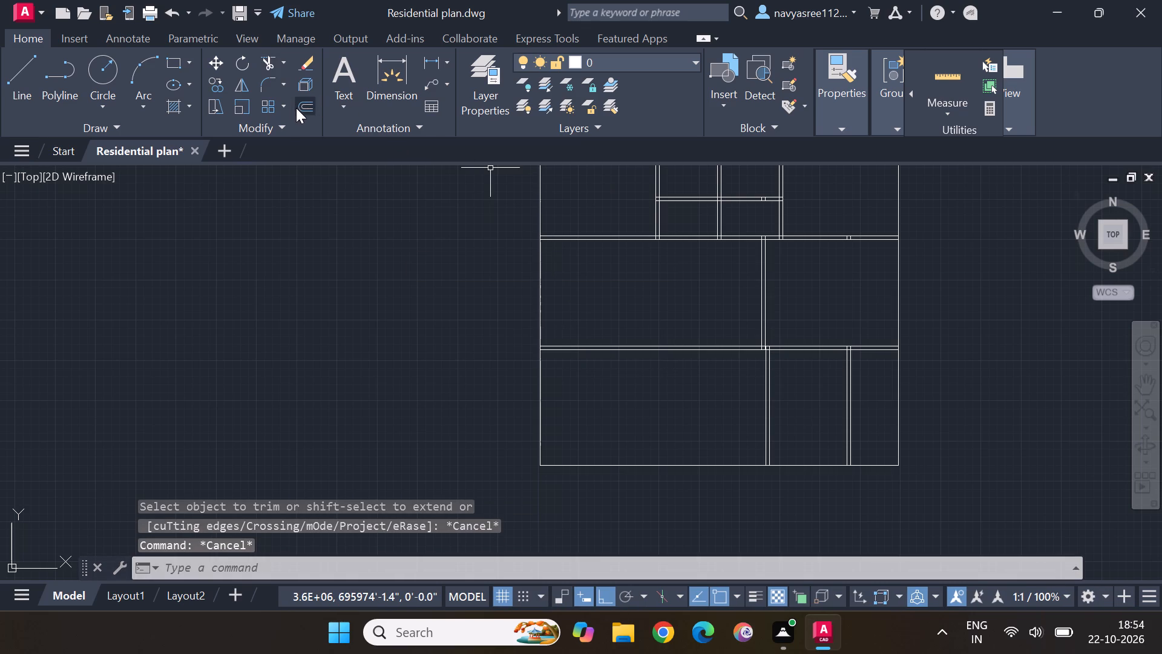
Offset the left outline edge 8' to the right, into the plan.
click(302, 108)
key(Return)
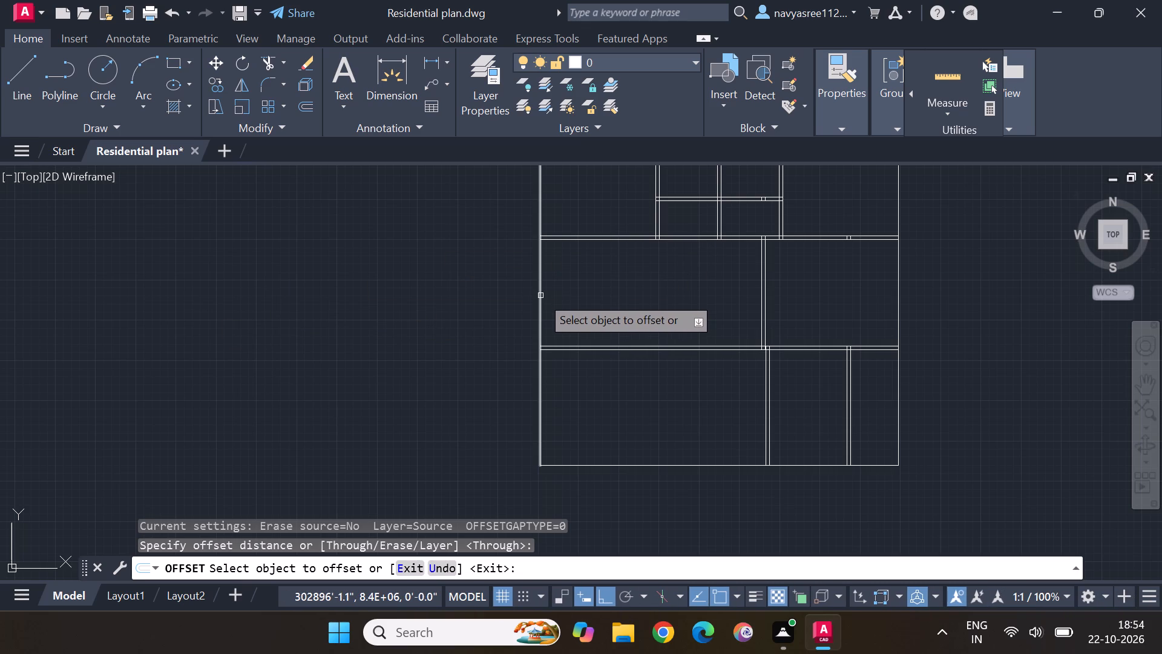
click(540, 296)
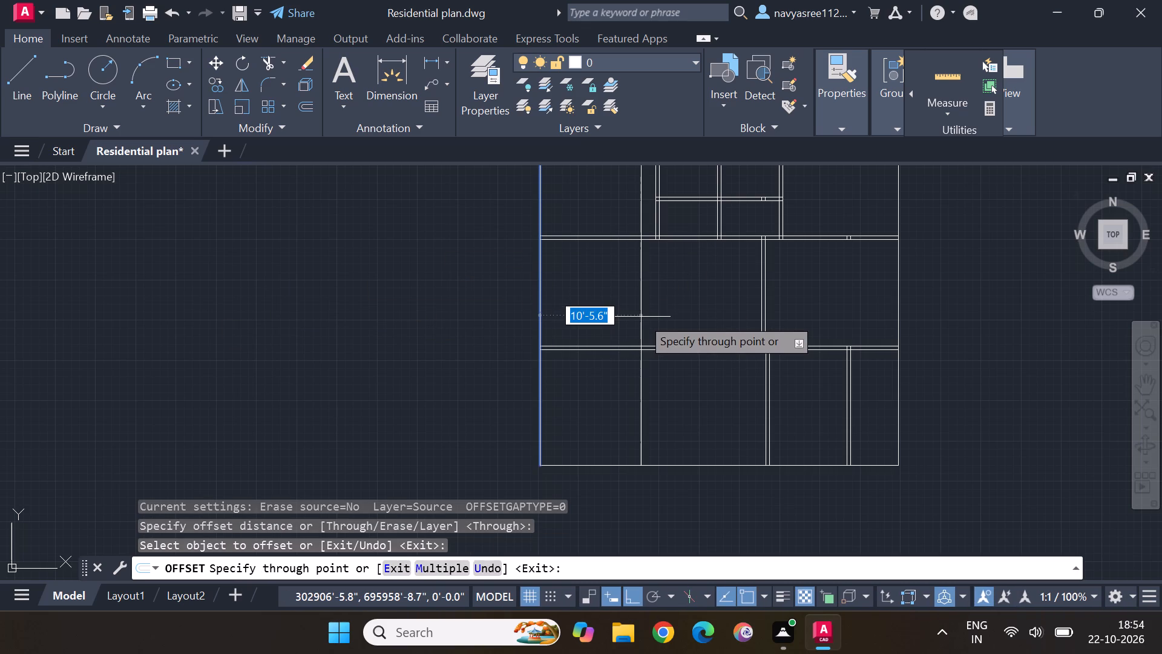
key(8)
key(apostrophe)
key(Return)
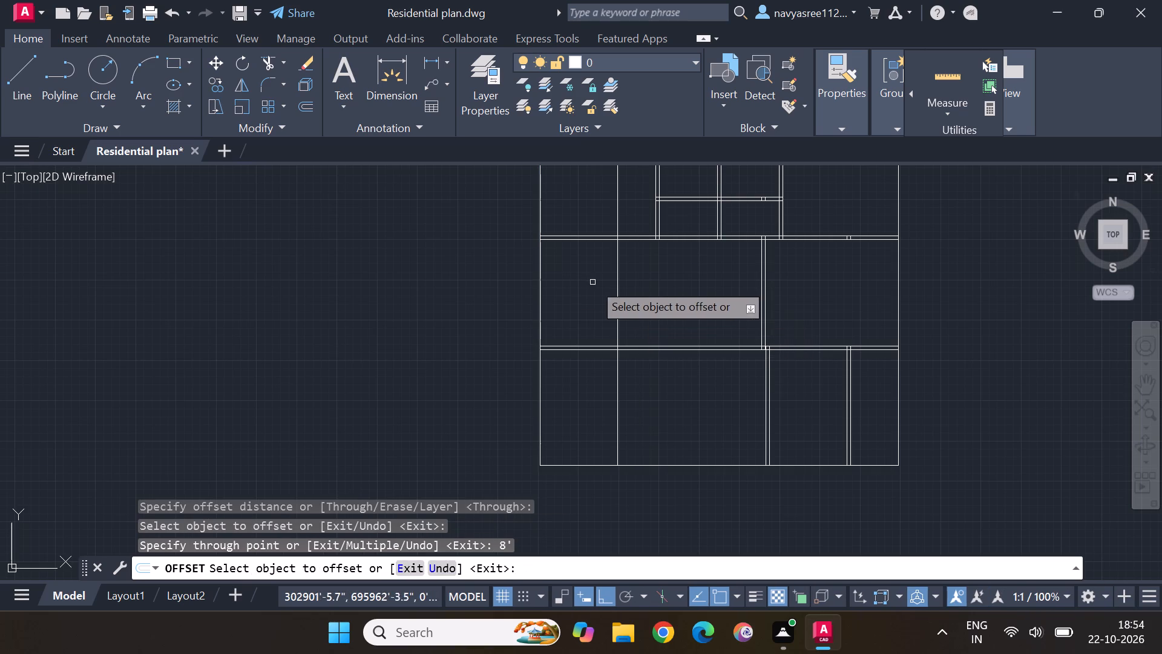
Offset the lower line of the full-width wall above the middle row 6' downward.
click(580, 241)
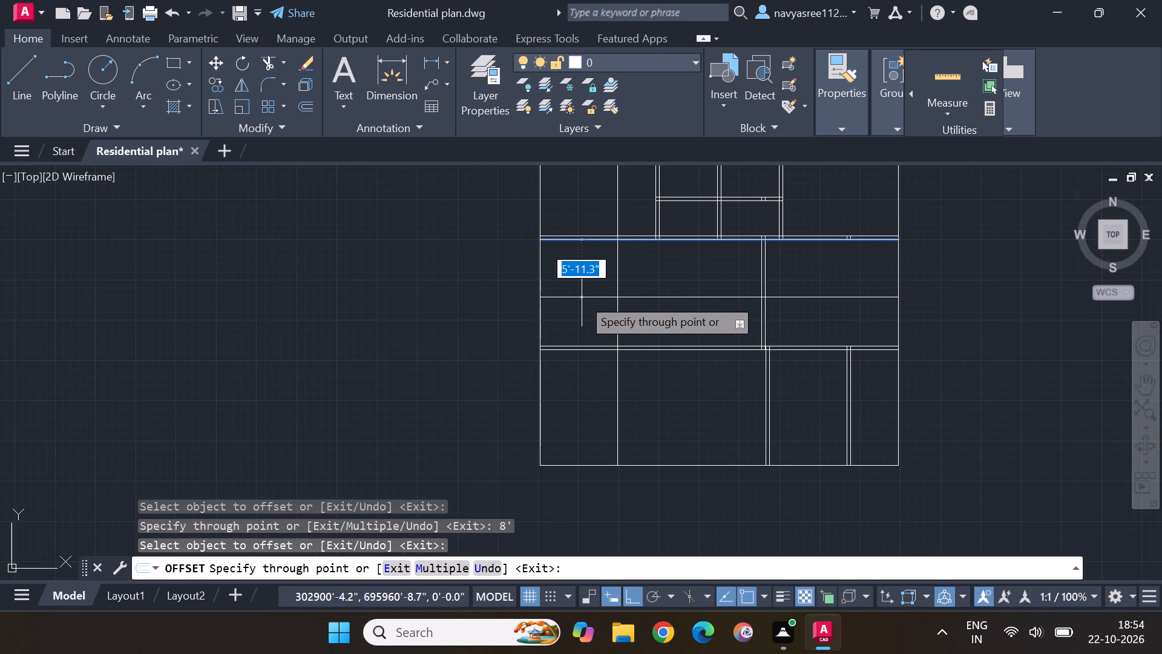
key(6)
key(apostrophe)
key(Return)
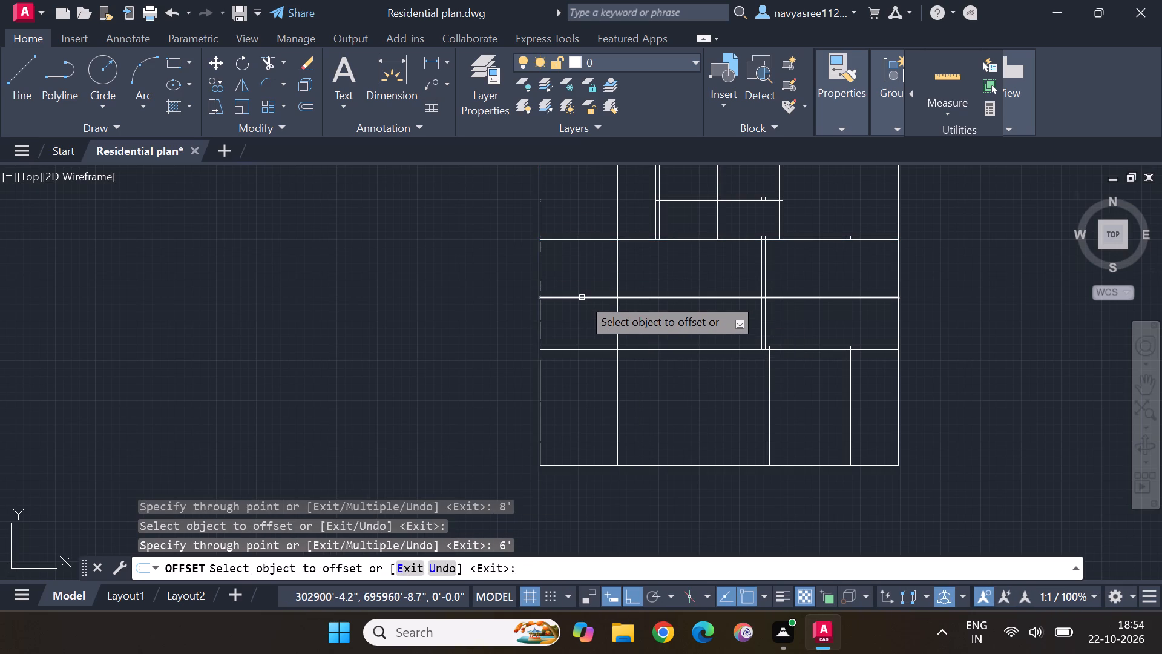
Offset the vertical line 8' from the left outline edge by 4.5" to the right.
click(617, 312)
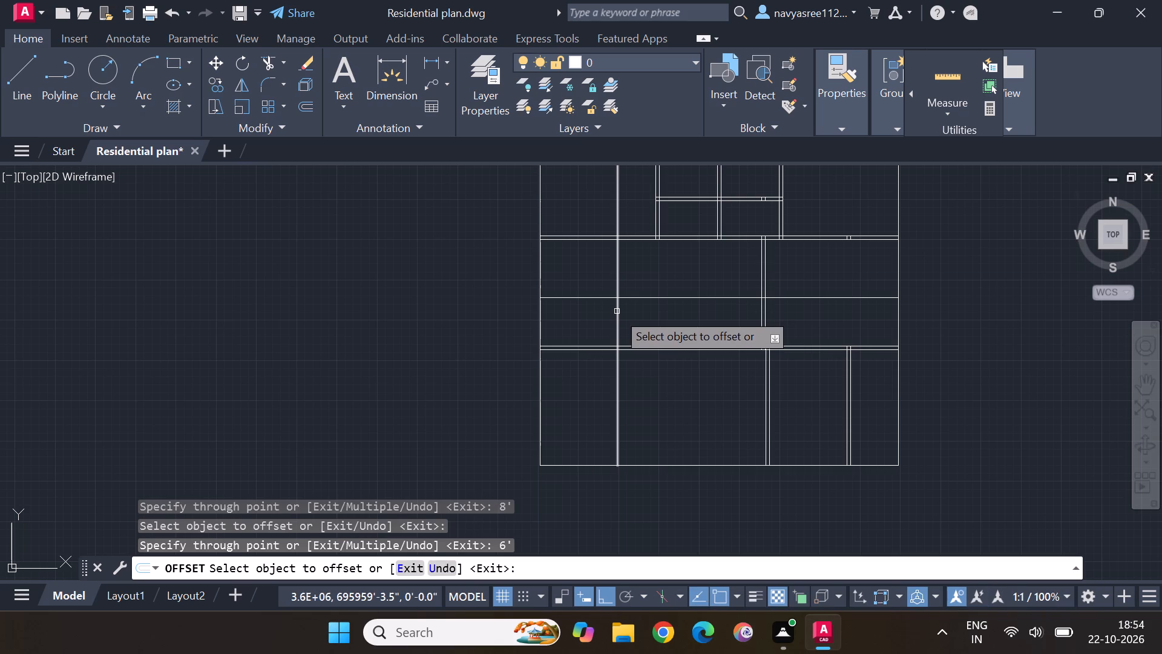
text(4.)
key(5)
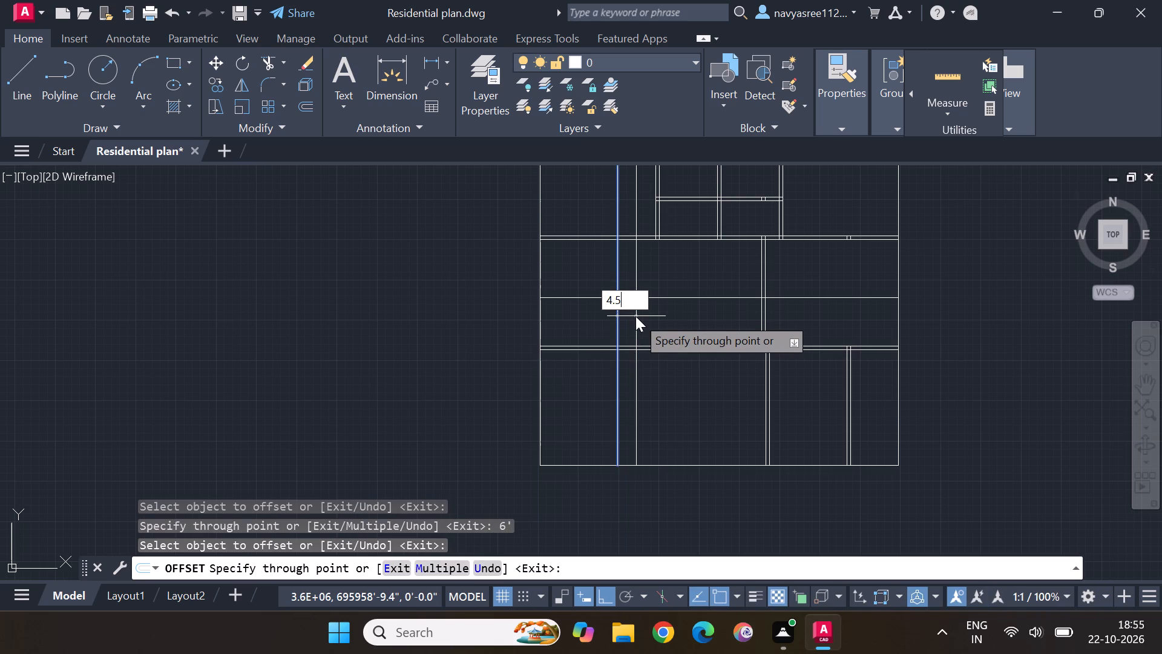
key(shift+quotedbl)
key(Return)
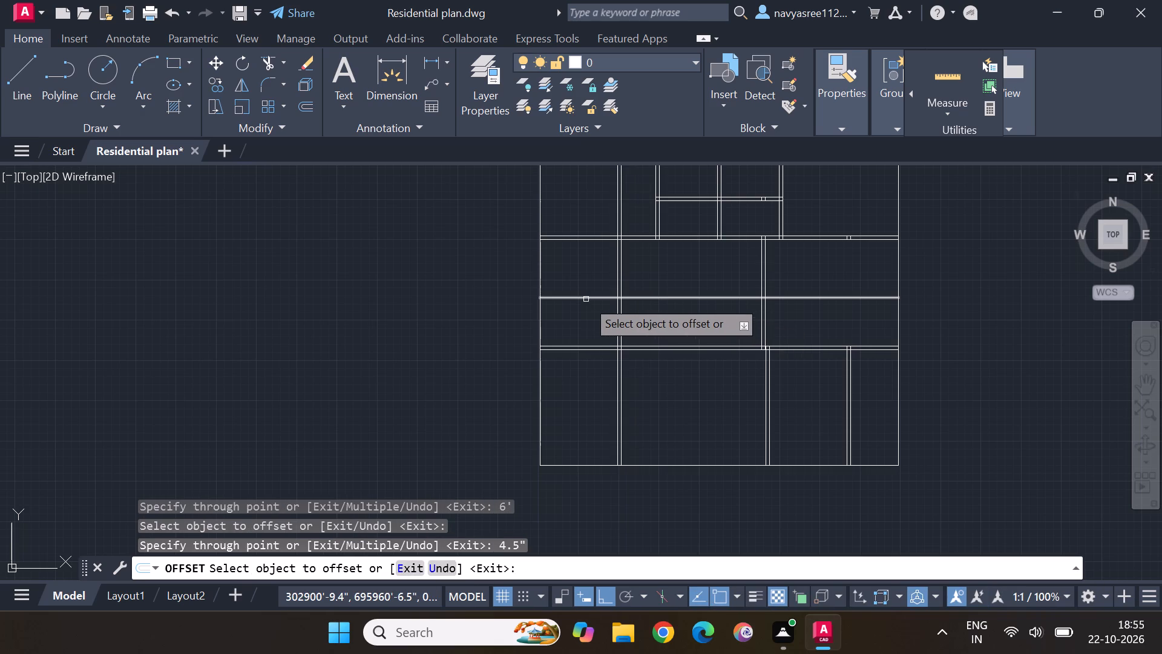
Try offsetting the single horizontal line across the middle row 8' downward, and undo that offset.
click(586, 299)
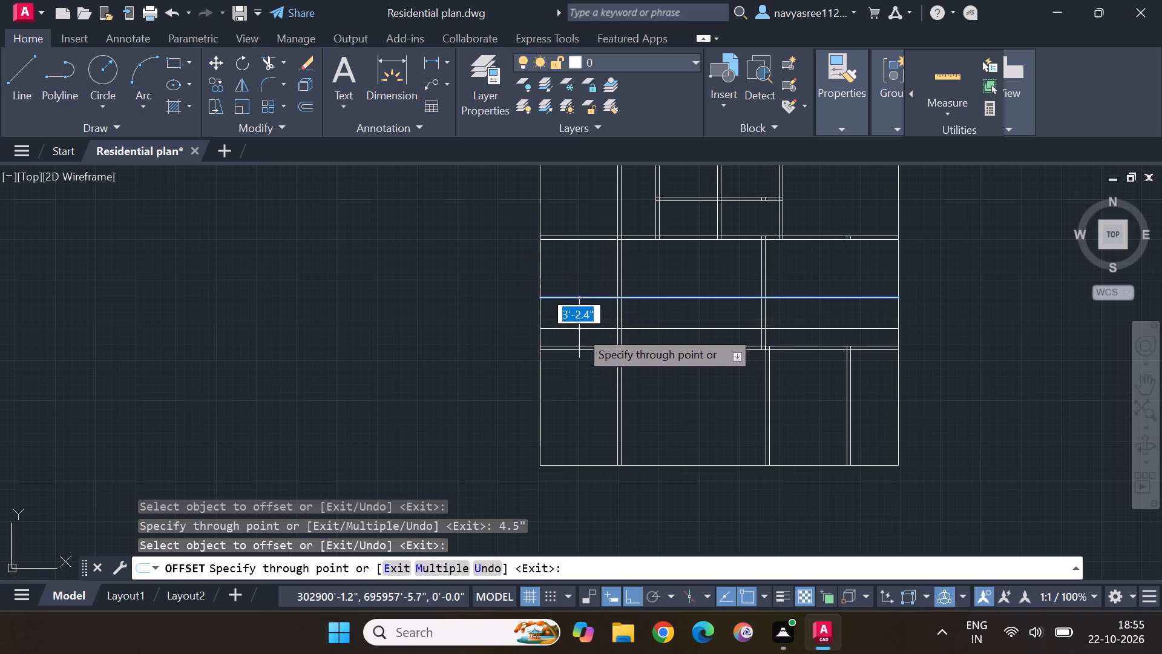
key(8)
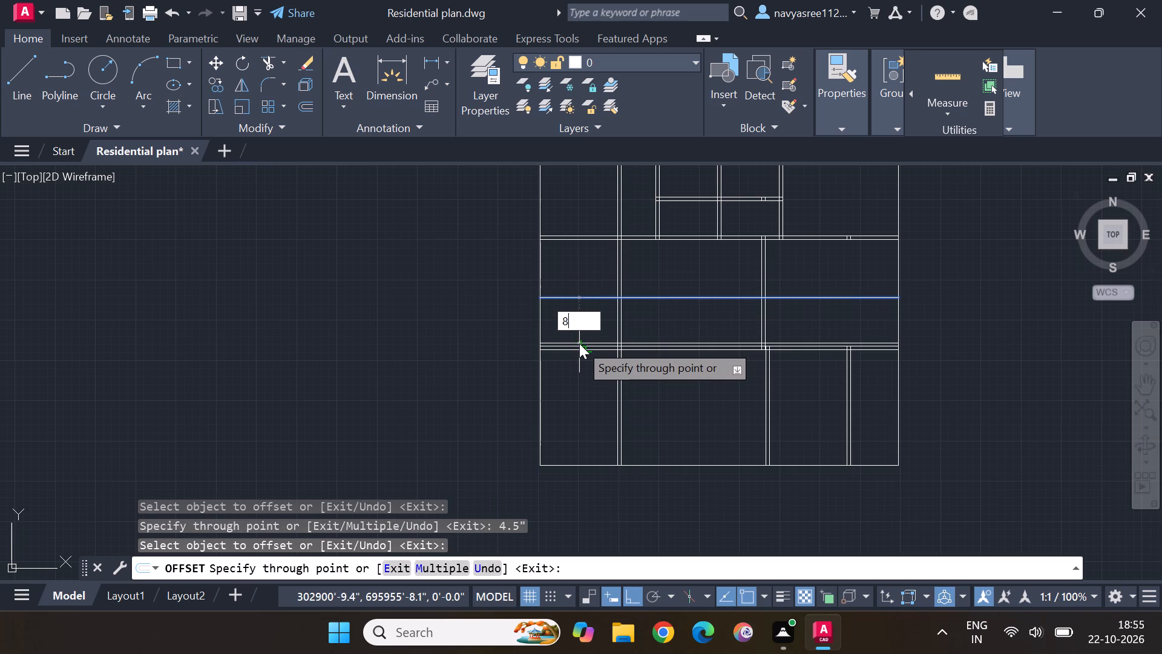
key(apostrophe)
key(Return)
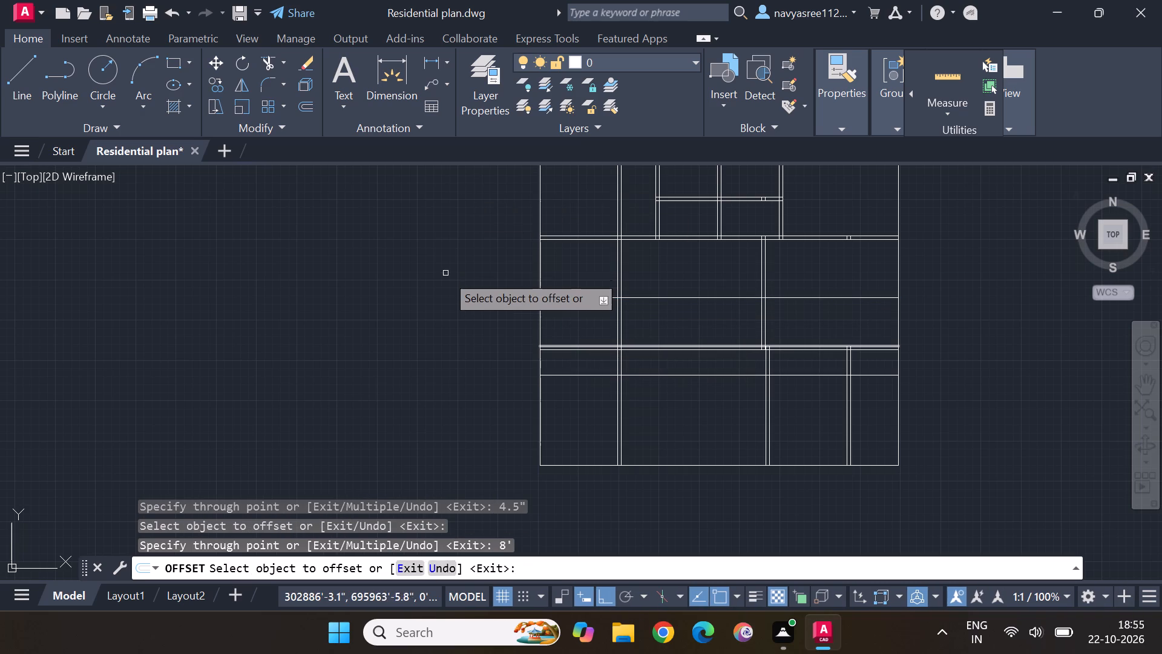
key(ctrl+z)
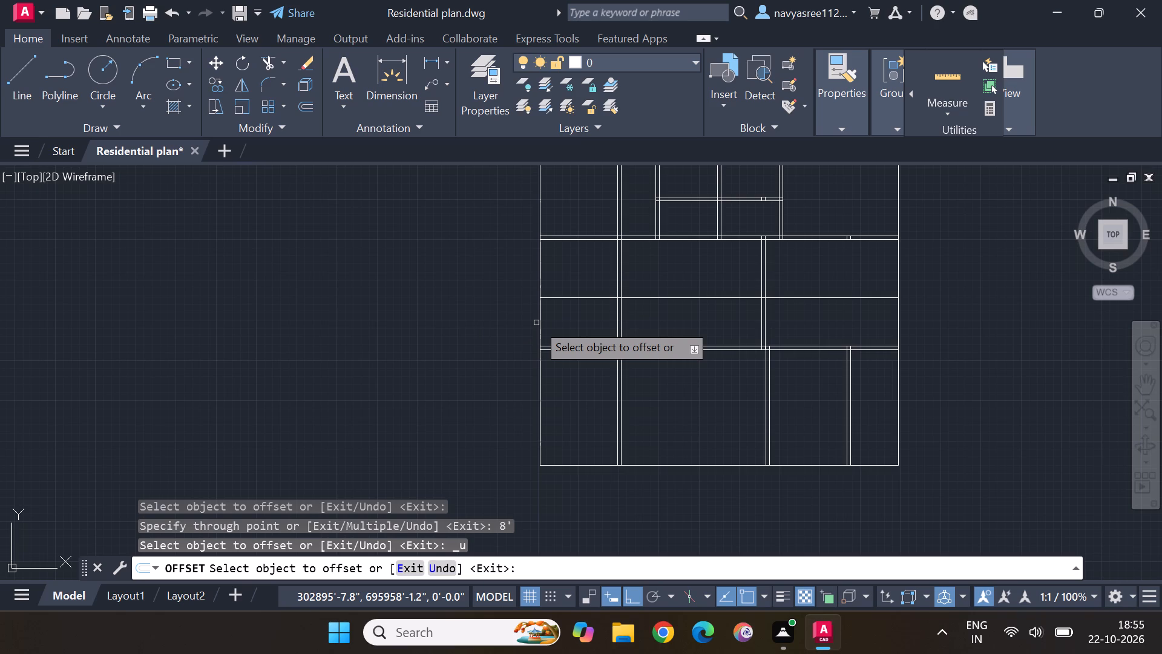
Offset the left outline edge 8' to the right once more.
click(539, 323)
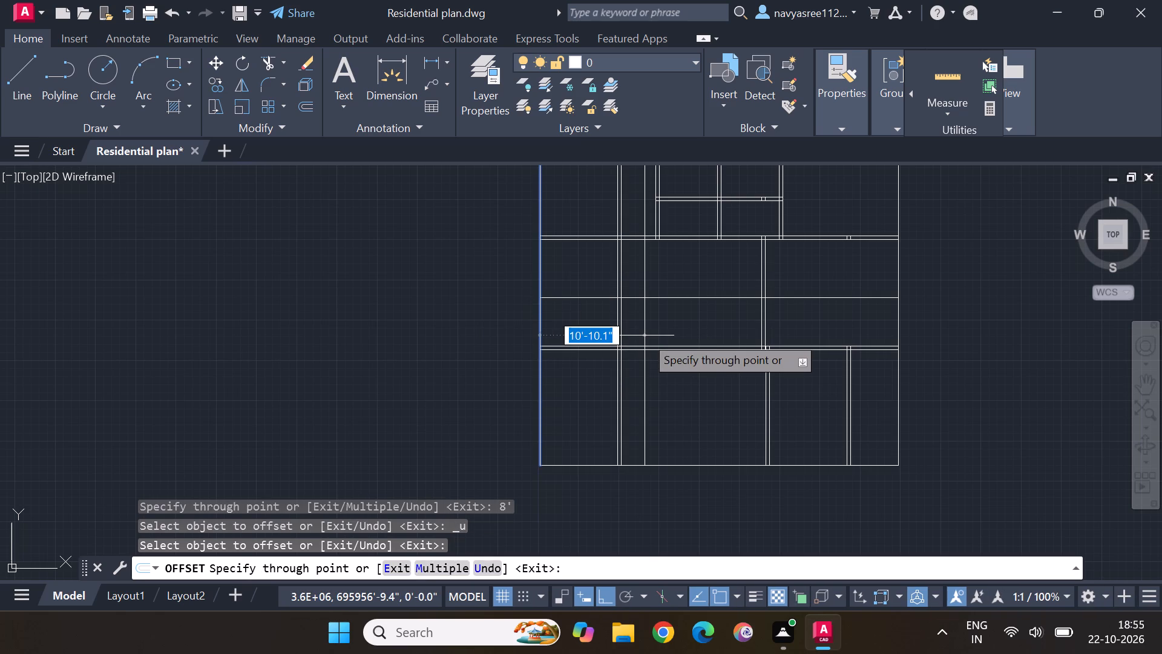
text(8')
key(Return)
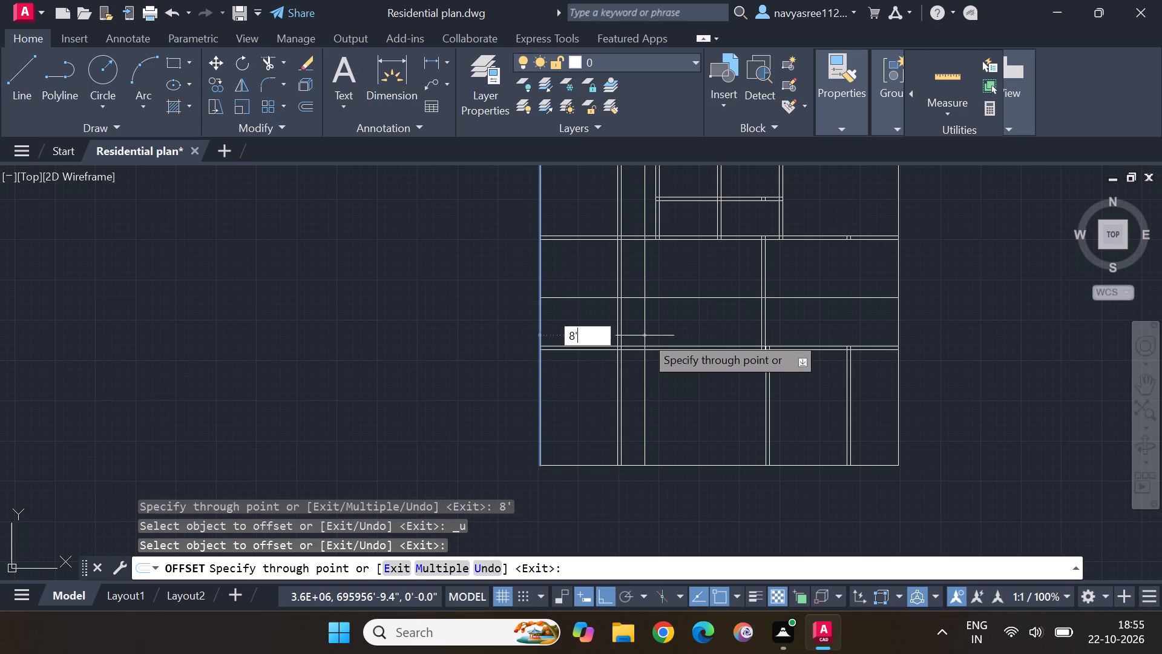
Offset the single horizontal line across the middle row 4.5" downward.
click(595, 299)
text(4.5")
key(Return)
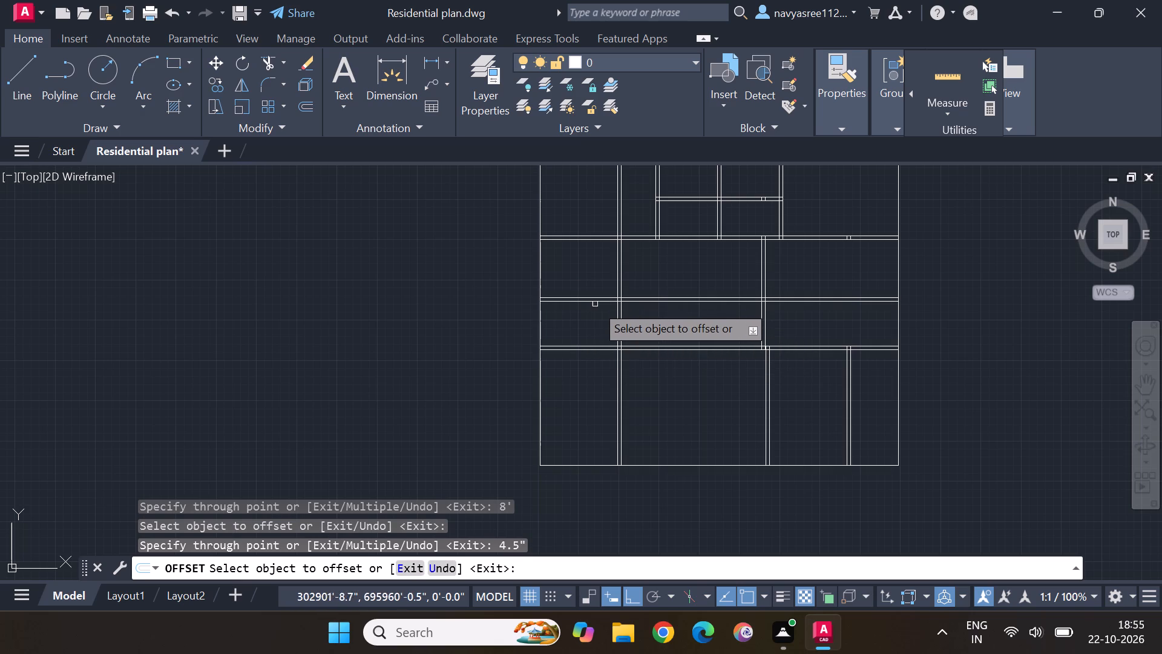
Offset the lower line of the middle row's 4.5" horizontal partition 4'8" downward.
click(600, 303)
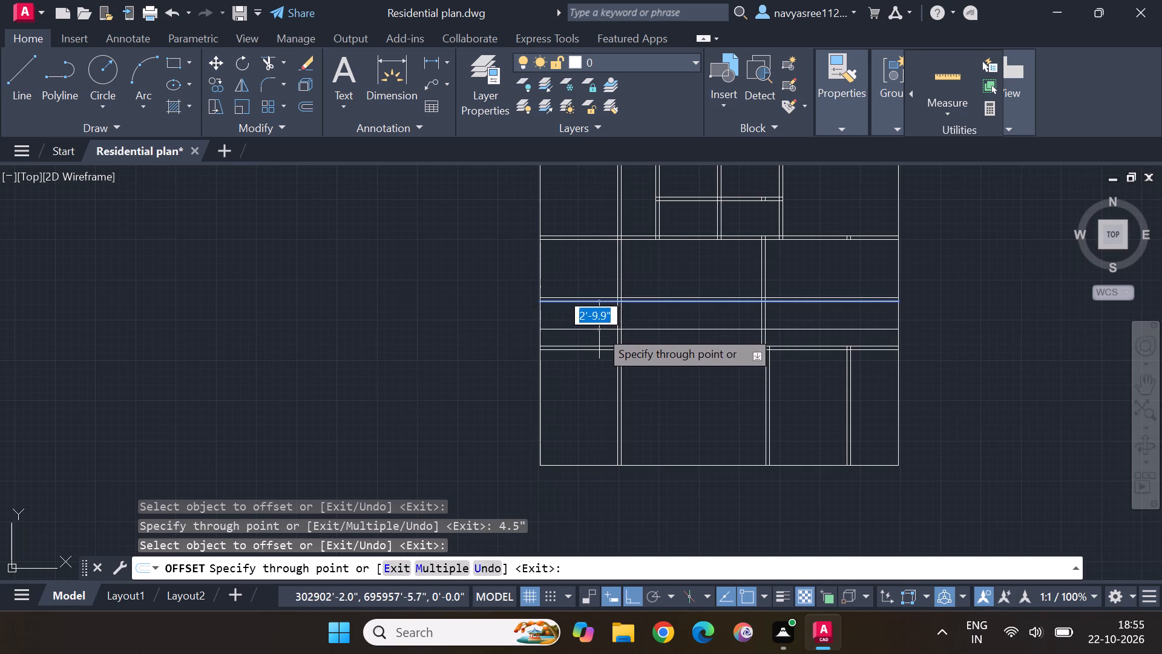
key(4)
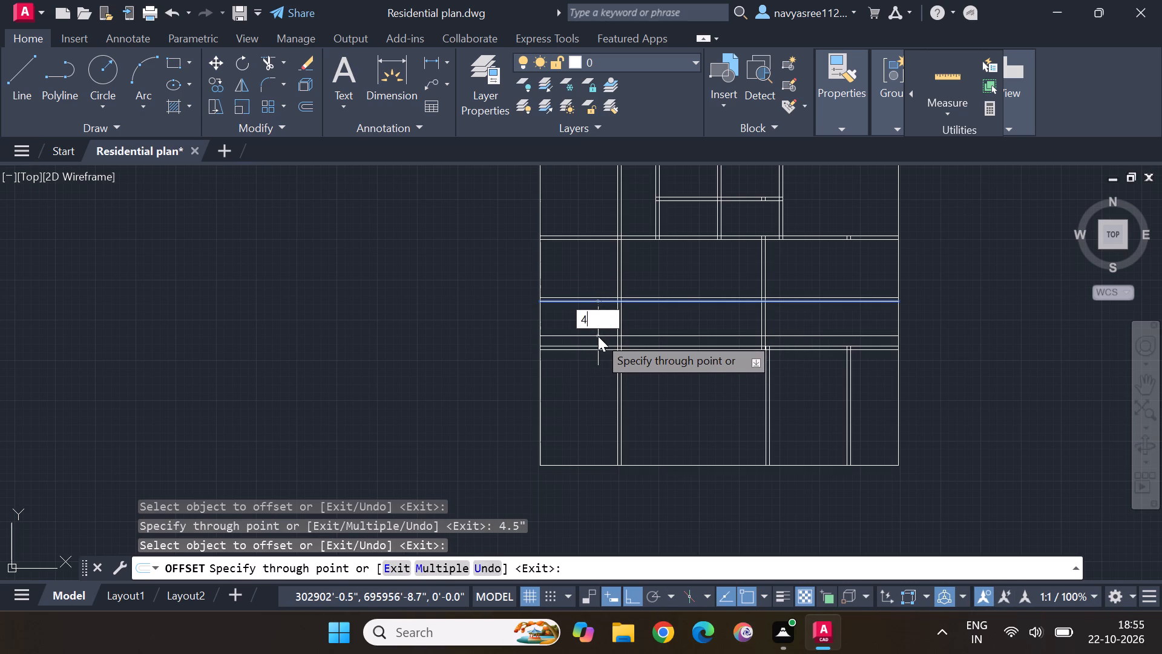
key(period)
key(BackSpace)
text('8")
key(Return)
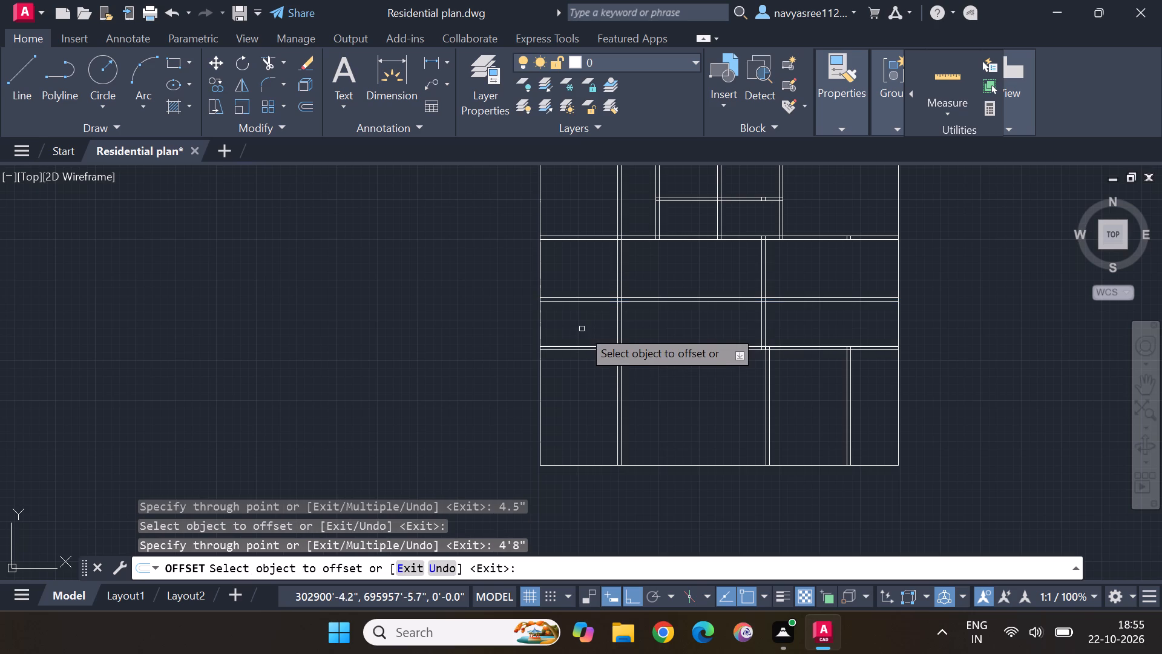
Measure the gap between the 4'8" offset line and the full-width wall line just below it.
scroll(574, 337, up, 3)
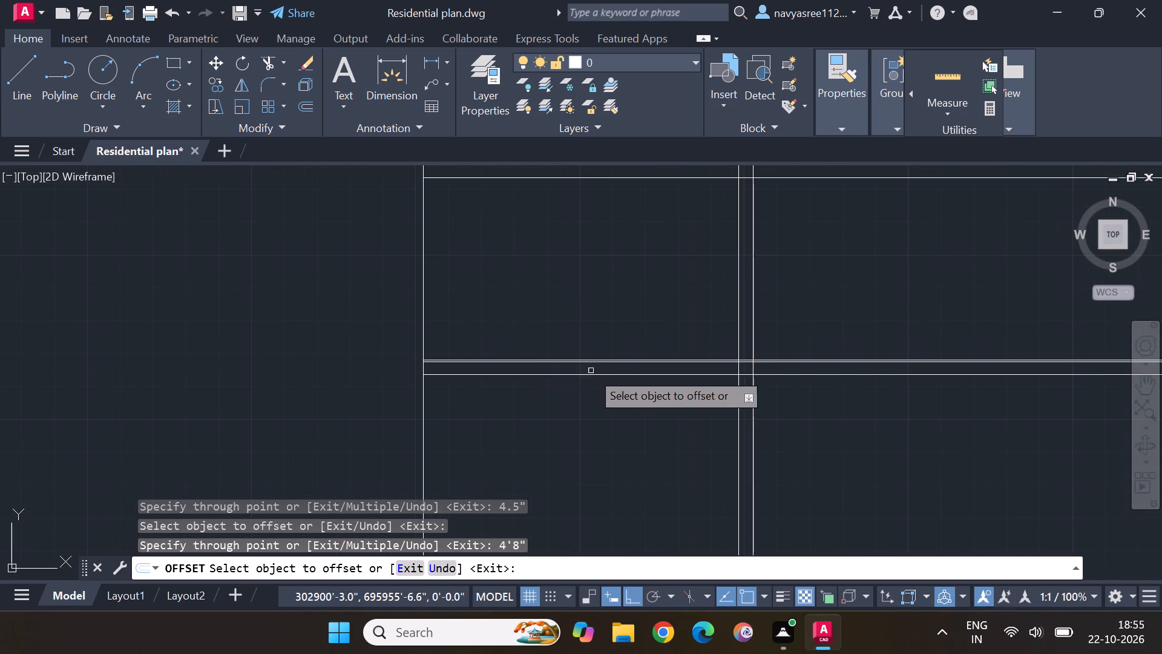
scroll(600, 332, up, 2)
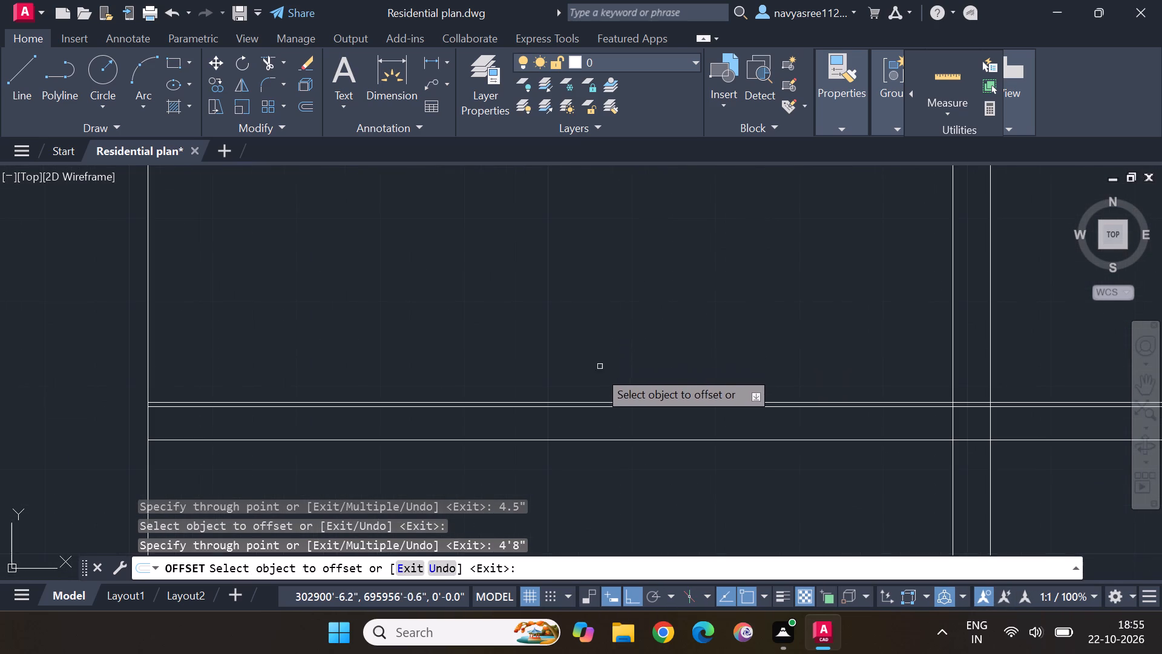
middle_drag(591, 381, 606, 308)
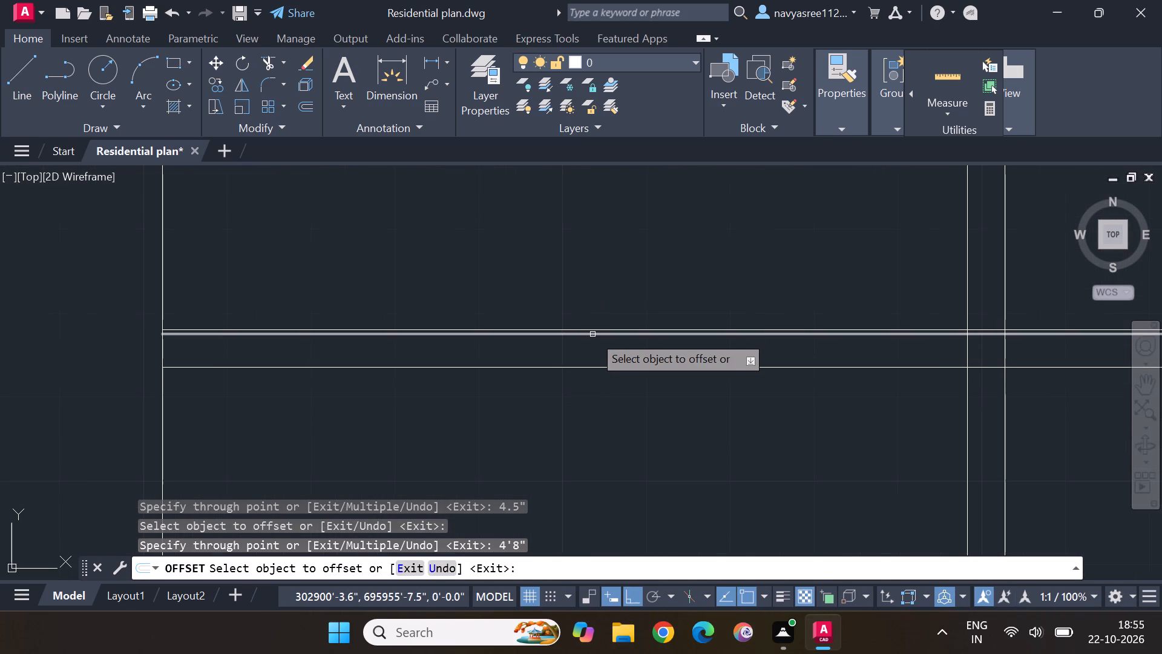
scroll(591, 296, up, 1)
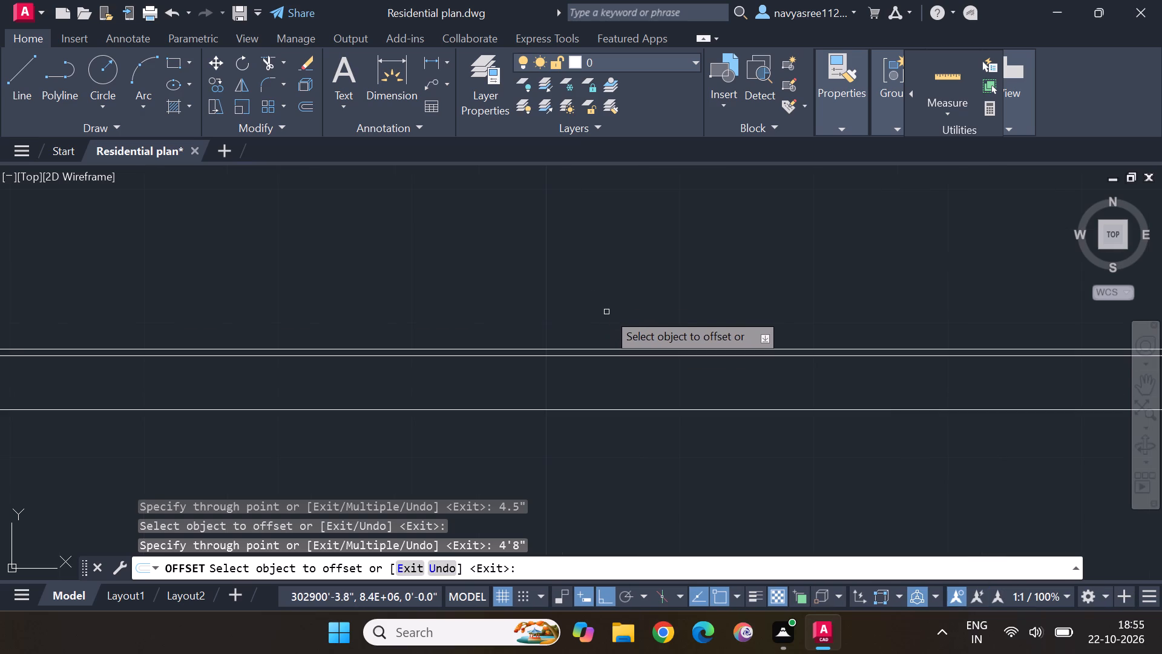
scroll(611, 315, up, 1)
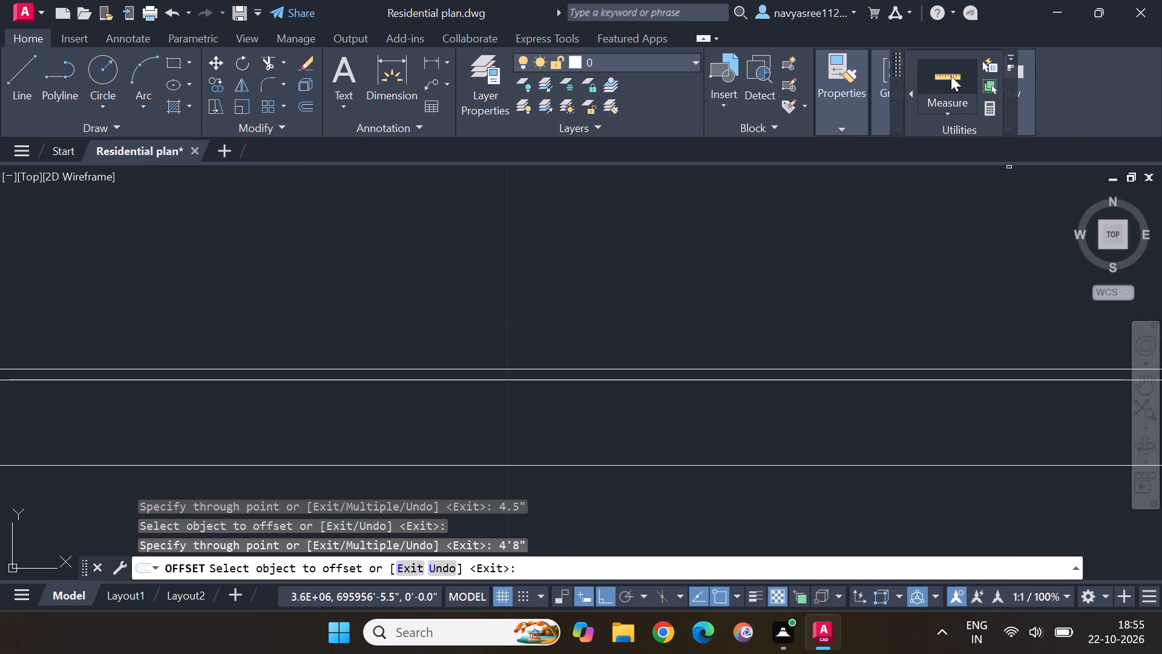
drag(951, 74, 957, 78)
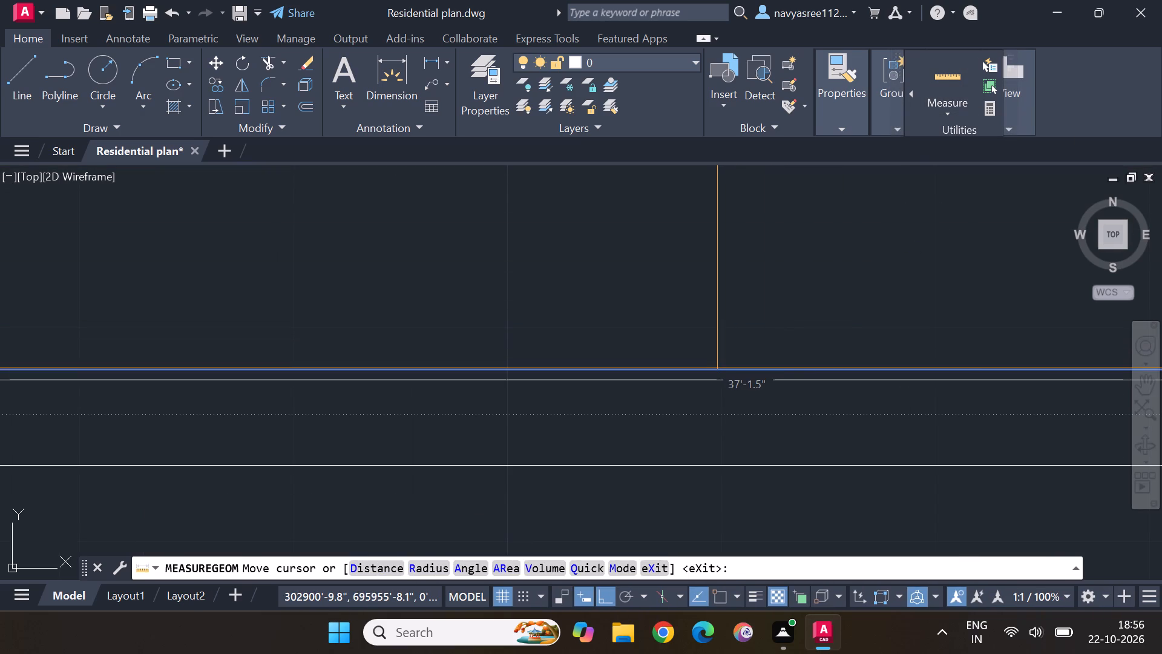
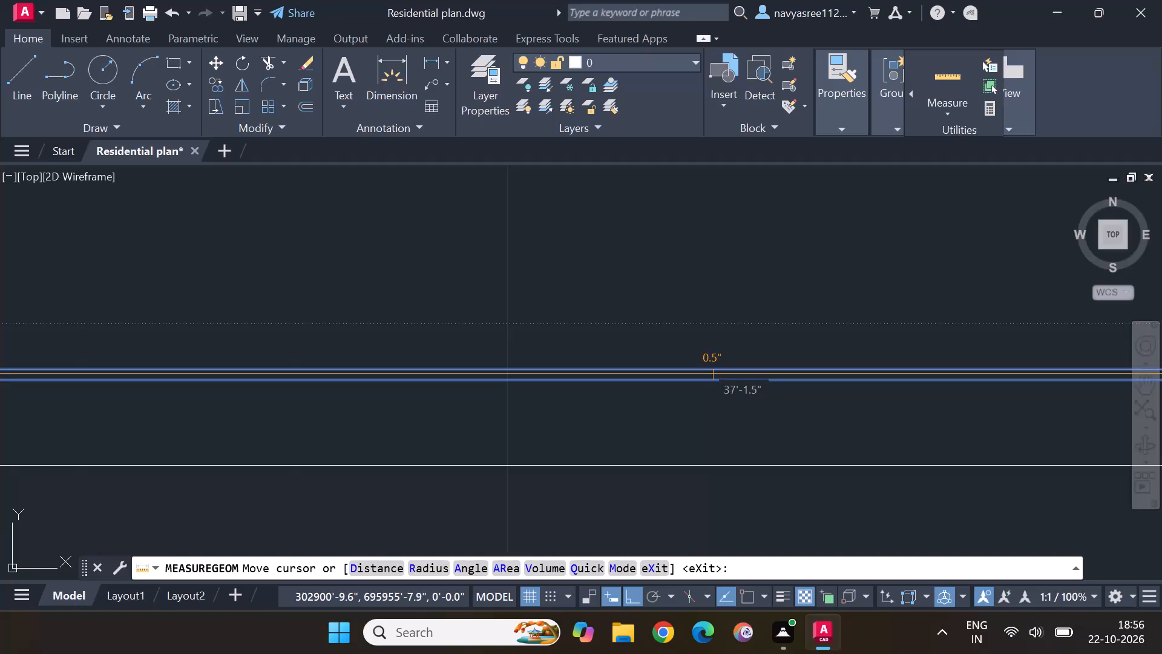
Delete the extra horizontal line lying just above the lower cross wall's pair of lines.
key(Escape)
scroll(700, 294, down, 3)
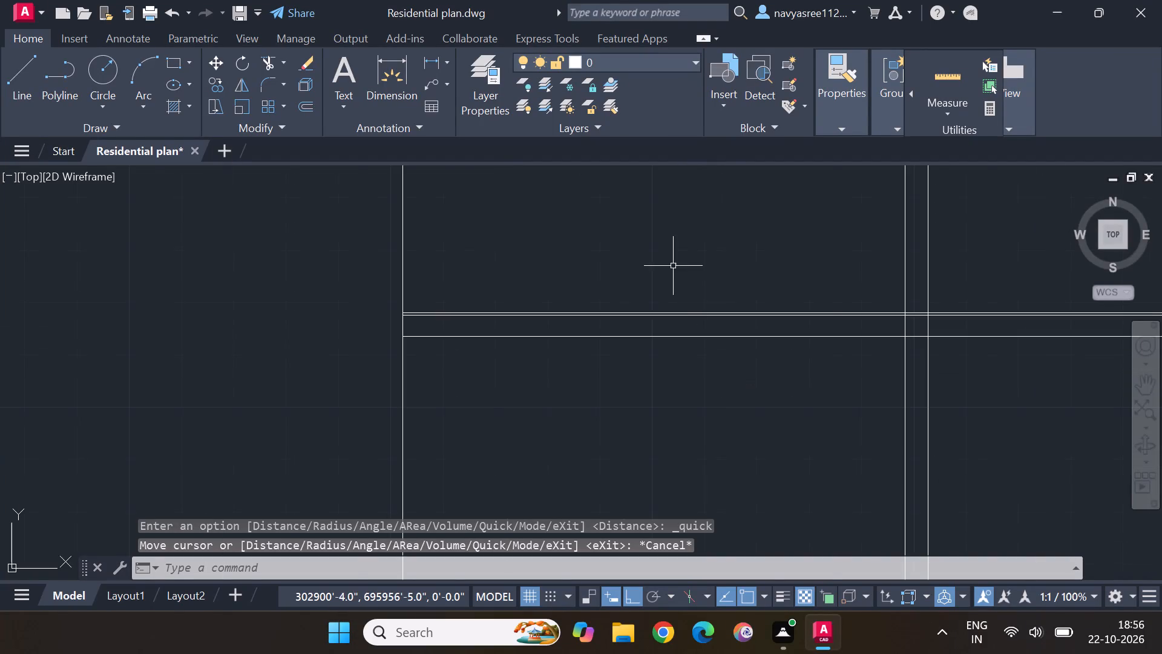
scroll(673, 266, down, 2)
scroll(675, 280, up, 4)
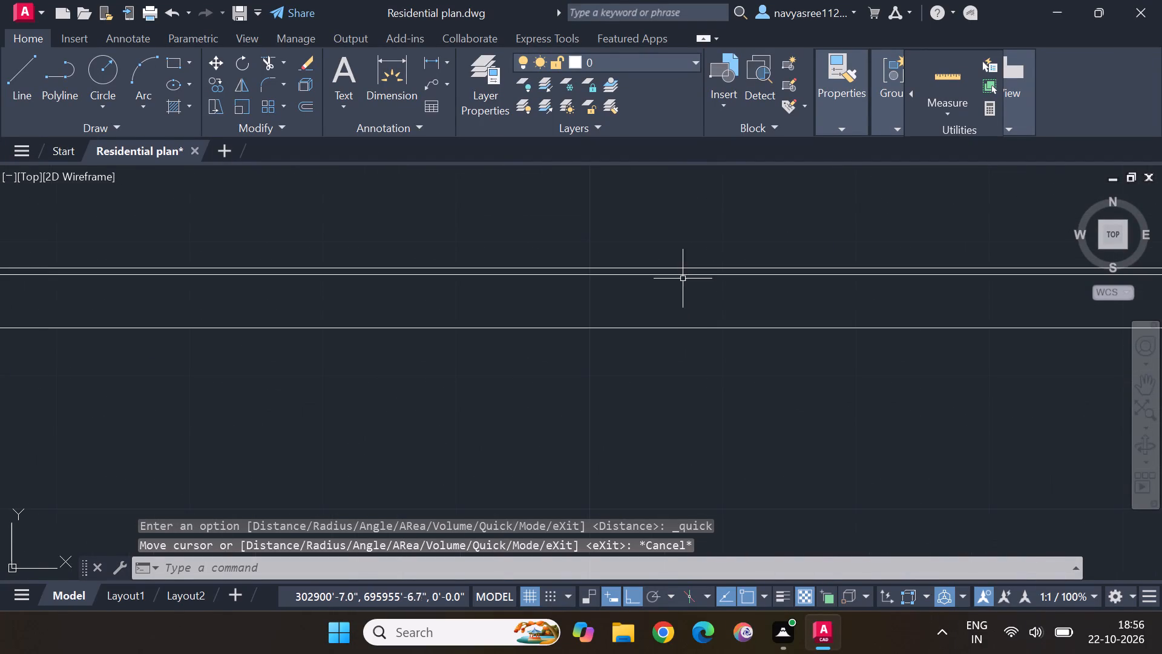
click(691, 269)
key(Delete)
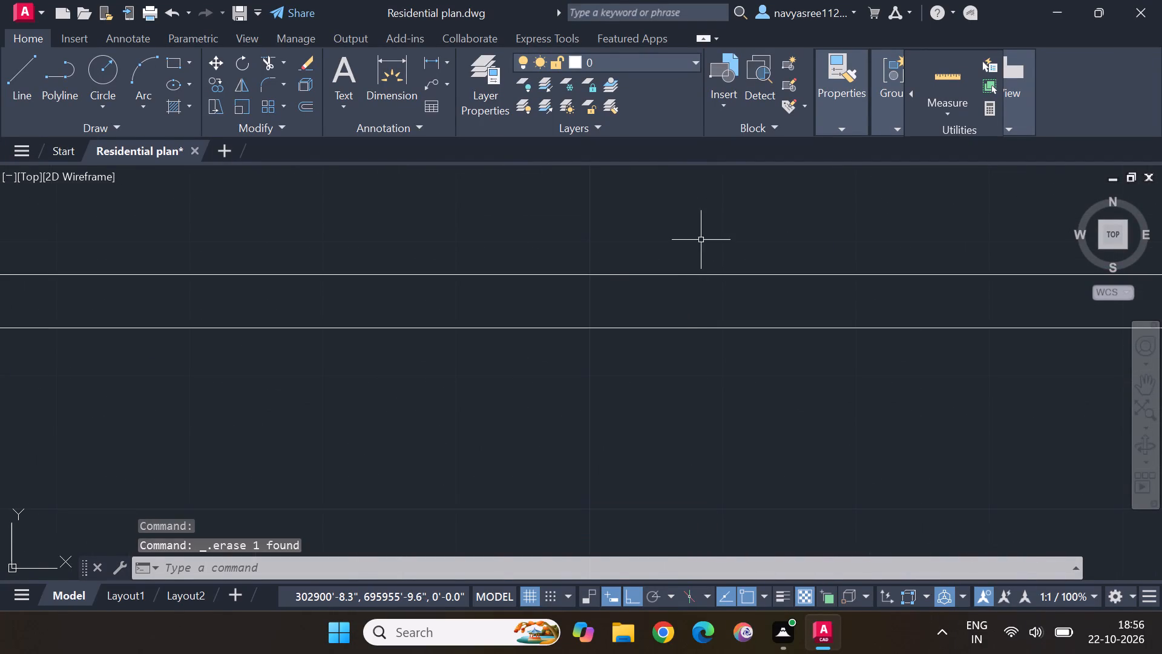
Trim both lines of the cross wall above out of the middle bay, and its lower line out of the left bay.
scroll(701, 235, down, 3)
middle_drag(723, 258, 737, 363)
middle_drag(750, 260, 744, 367)
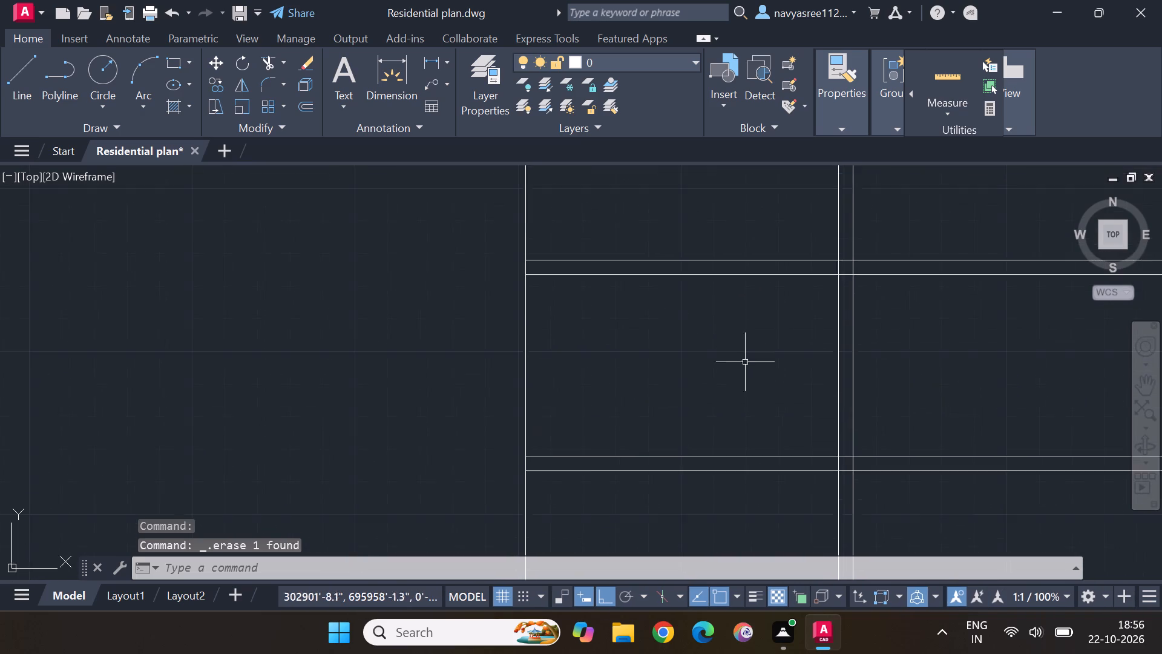
scroll(747, 337, up, 1)
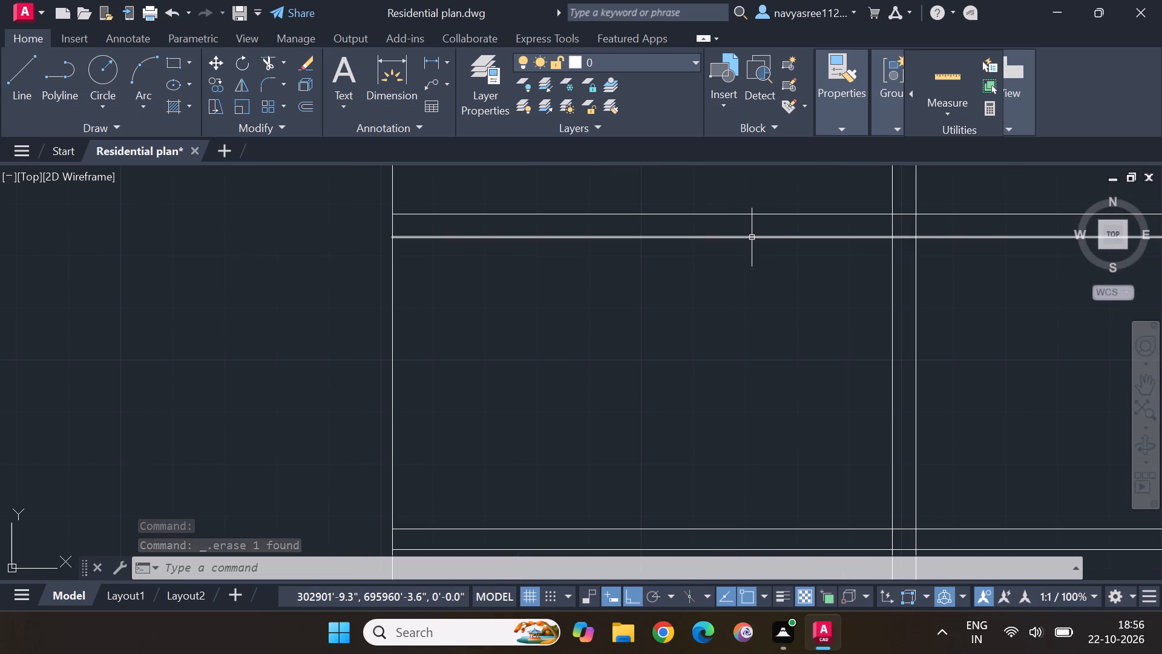
scroll(914, 257, down, 4)
middle_drag(982, 297, 982, 299)
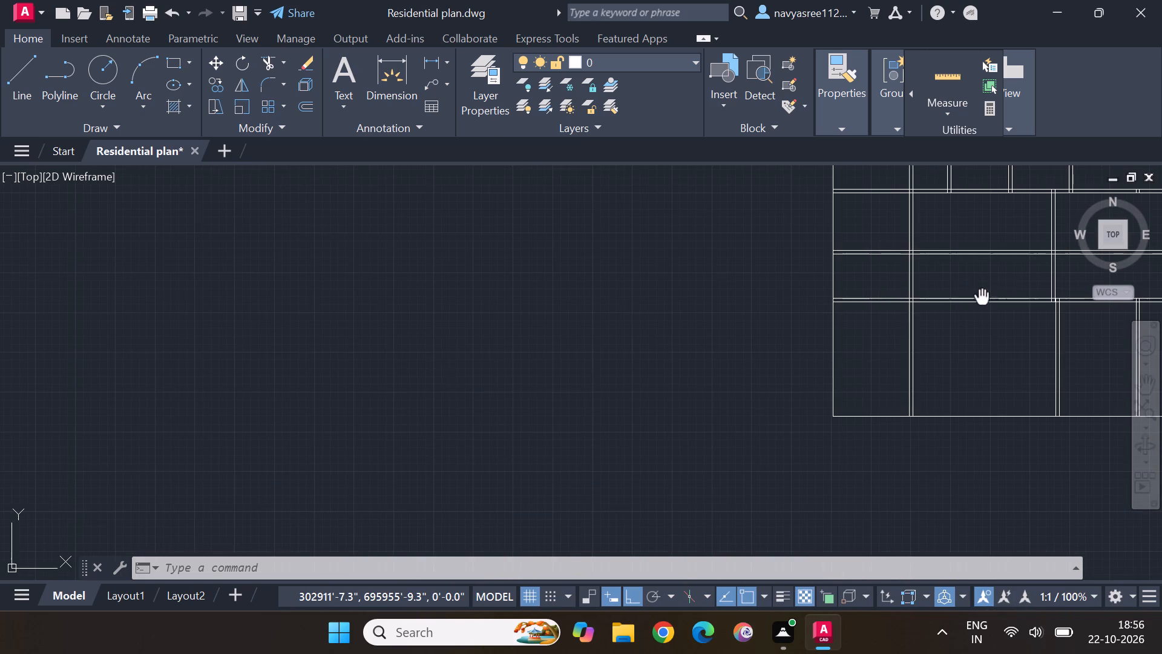
middle_drag(982, 299, 857, 325)
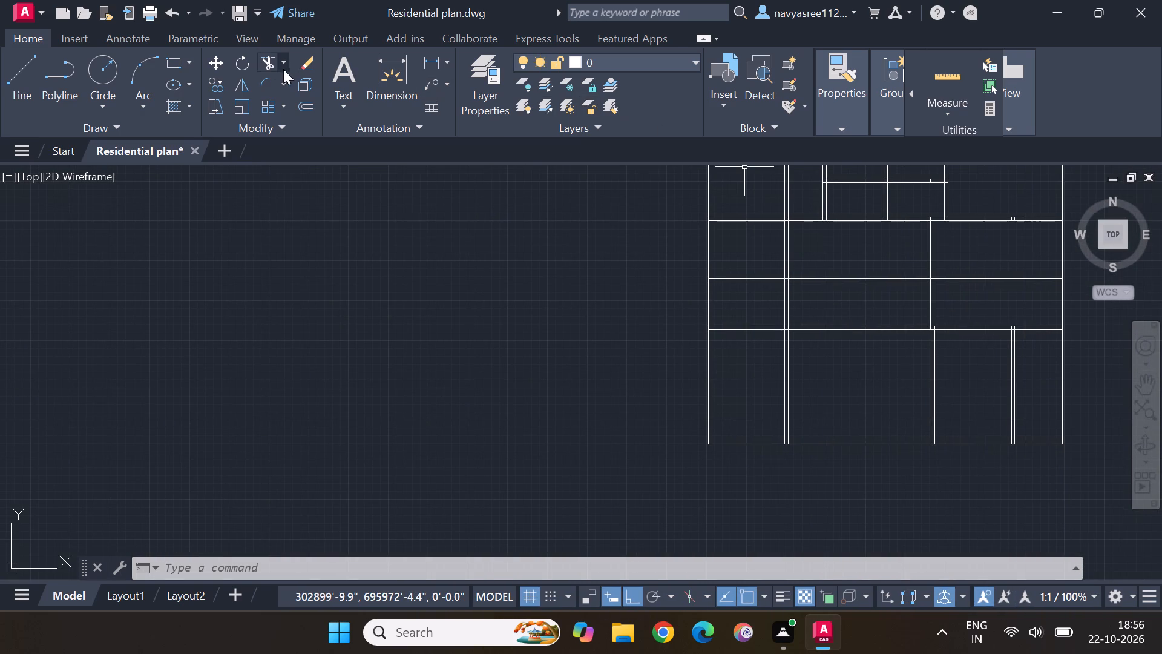
click(263, 59)
drag(875, 256, 855, 313)
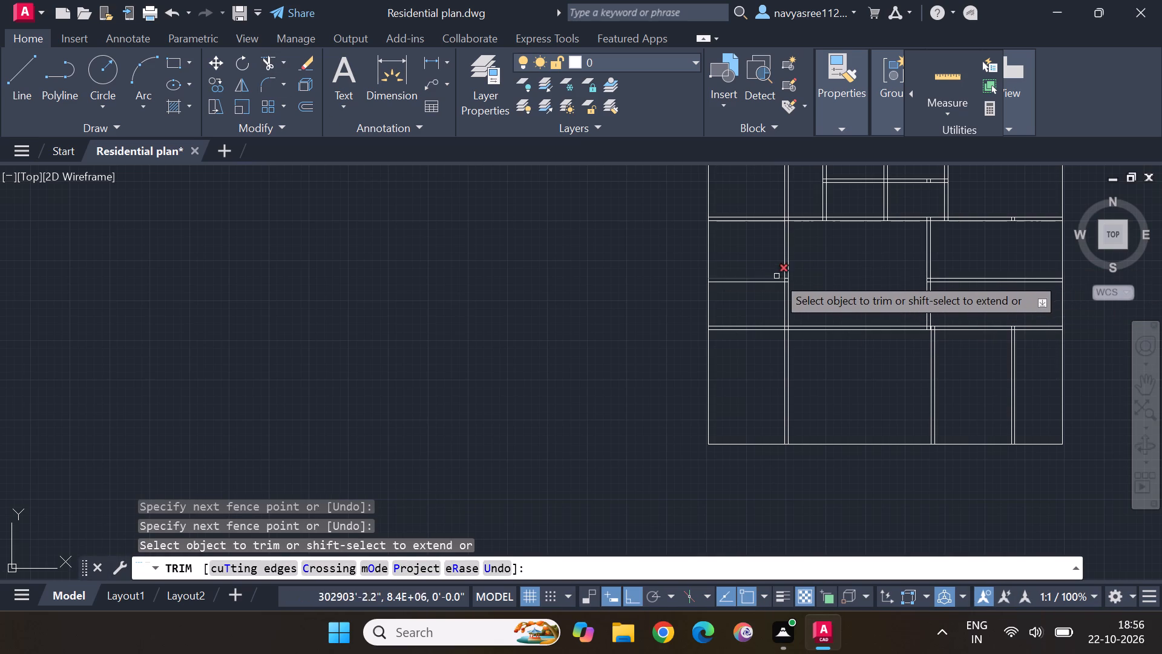
scroll(772, 283, up, 2)
click(776, 280)
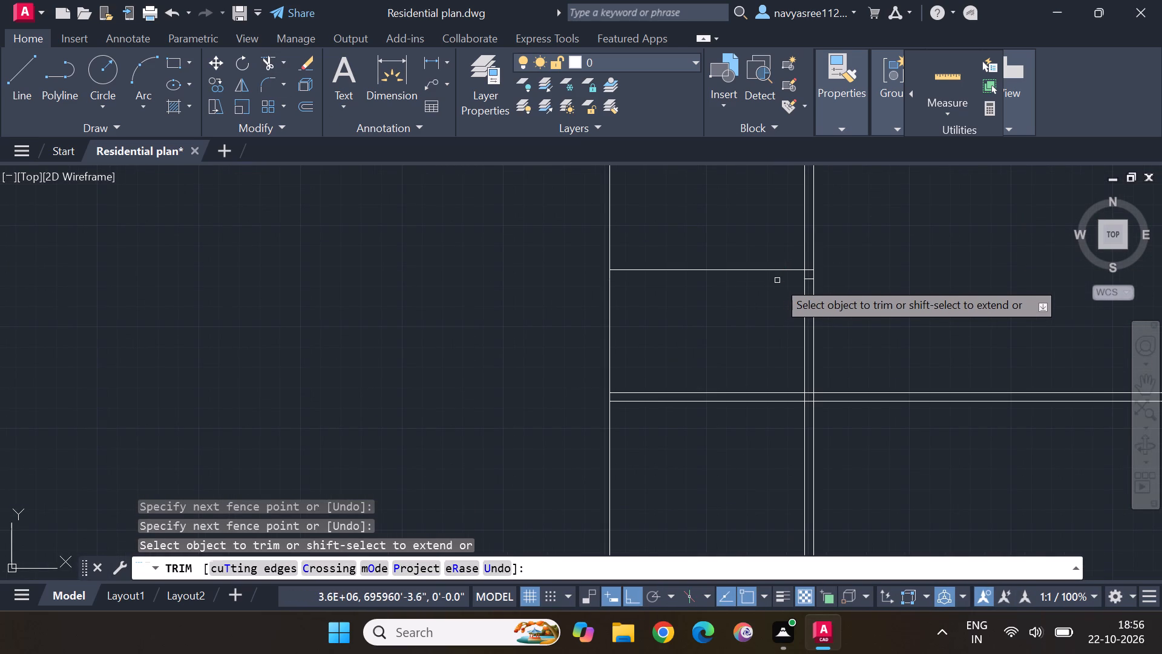
scroll(813, 278, up, 3)
click(803, 279)
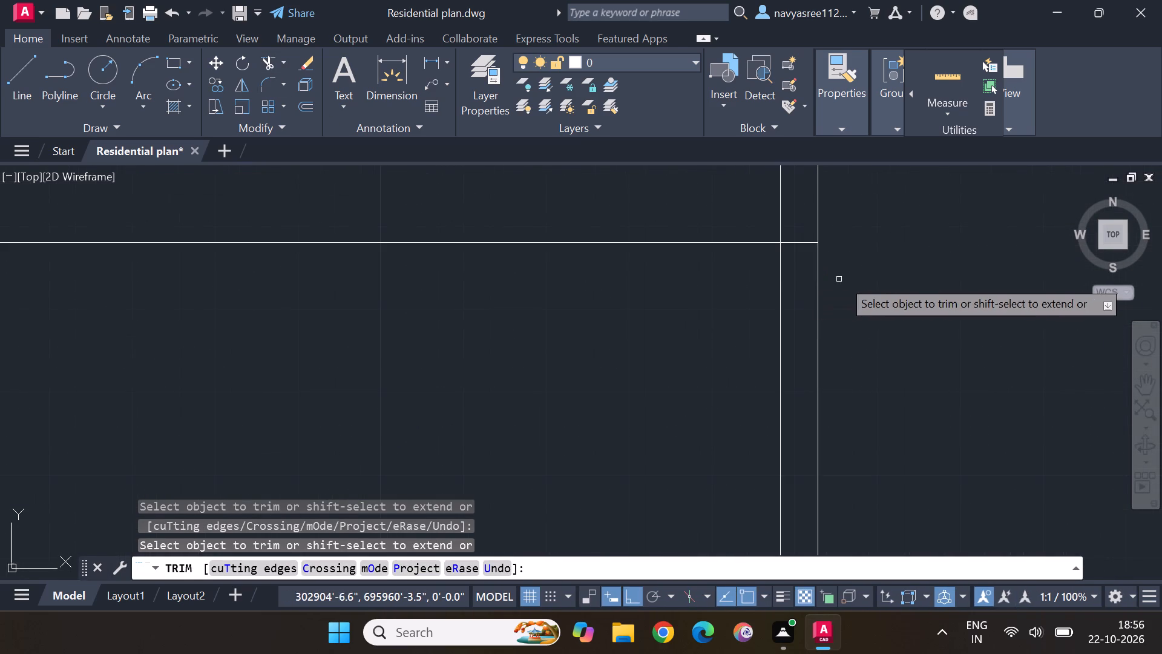
scroll(862, 277, down, 3)
key(Escape)
key(Escape)
key(Escape)
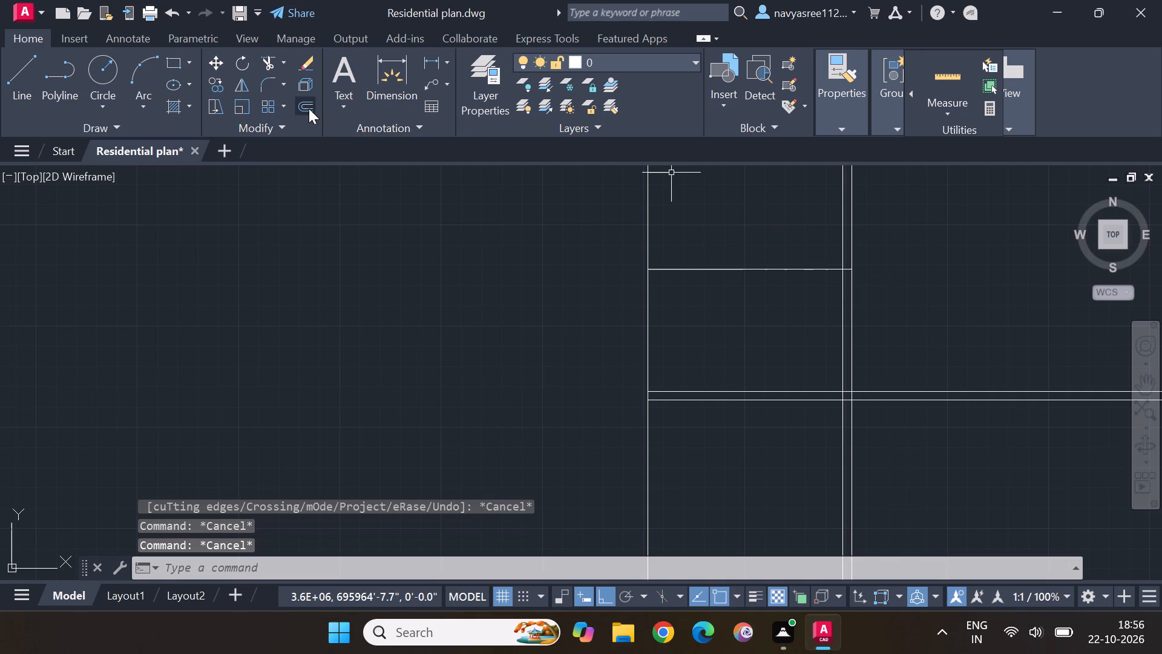
Offset the remaining upper cross-wall line in the left bay downward by 5".
click(309, 108)
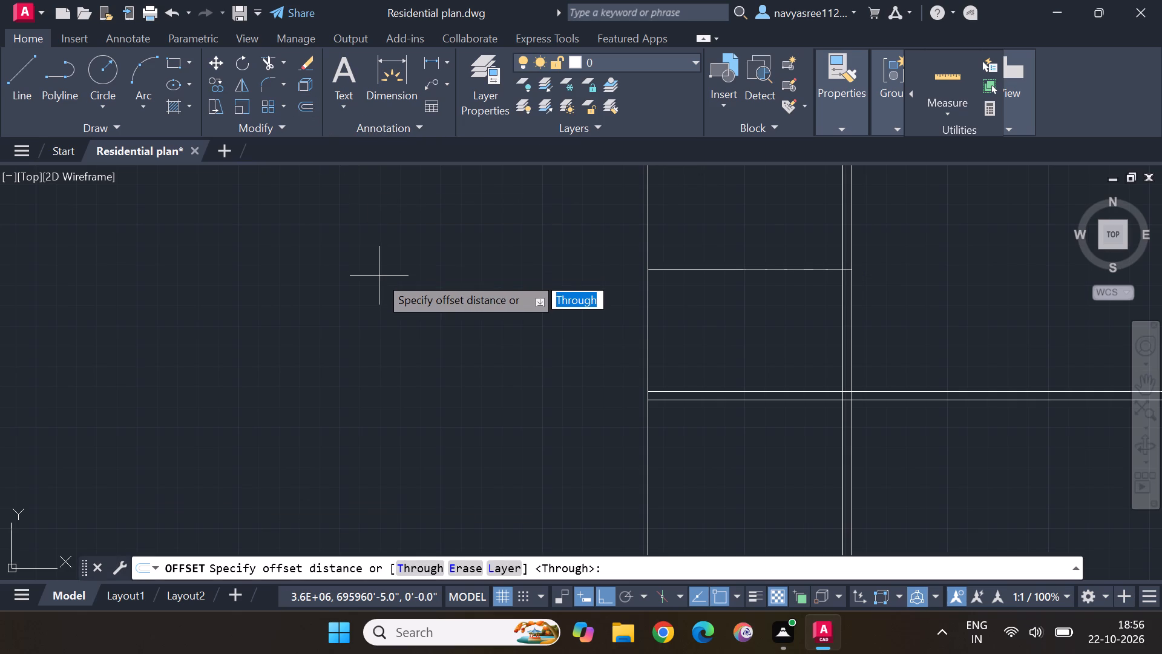
key(Return)
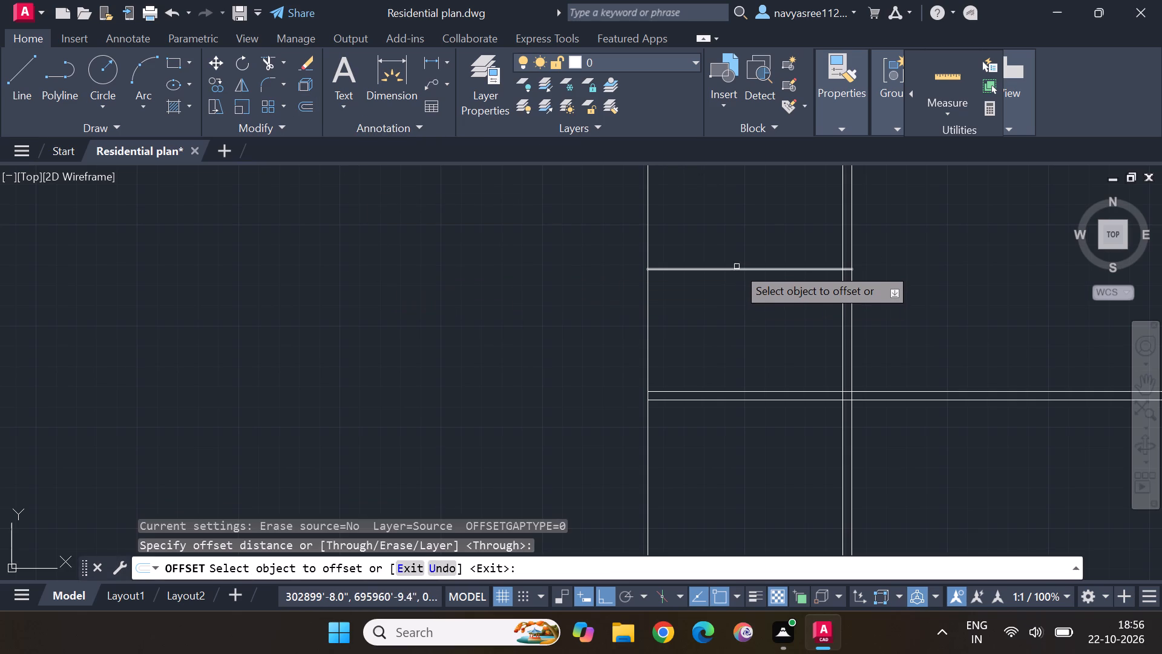
click(737, 269)
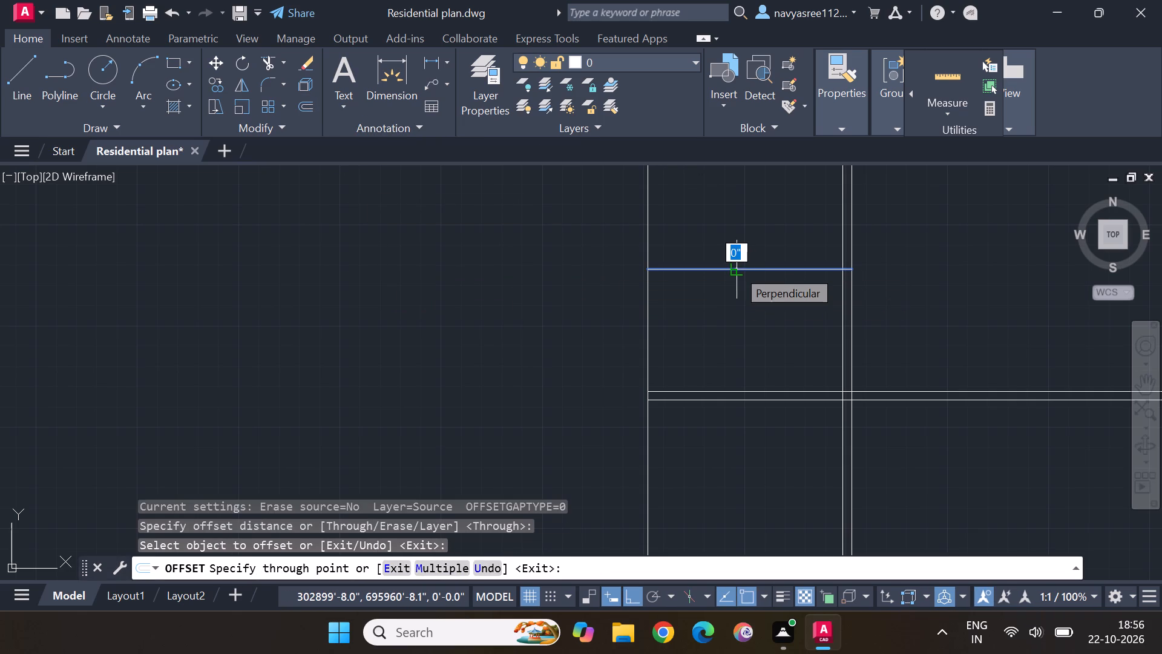
key(5)
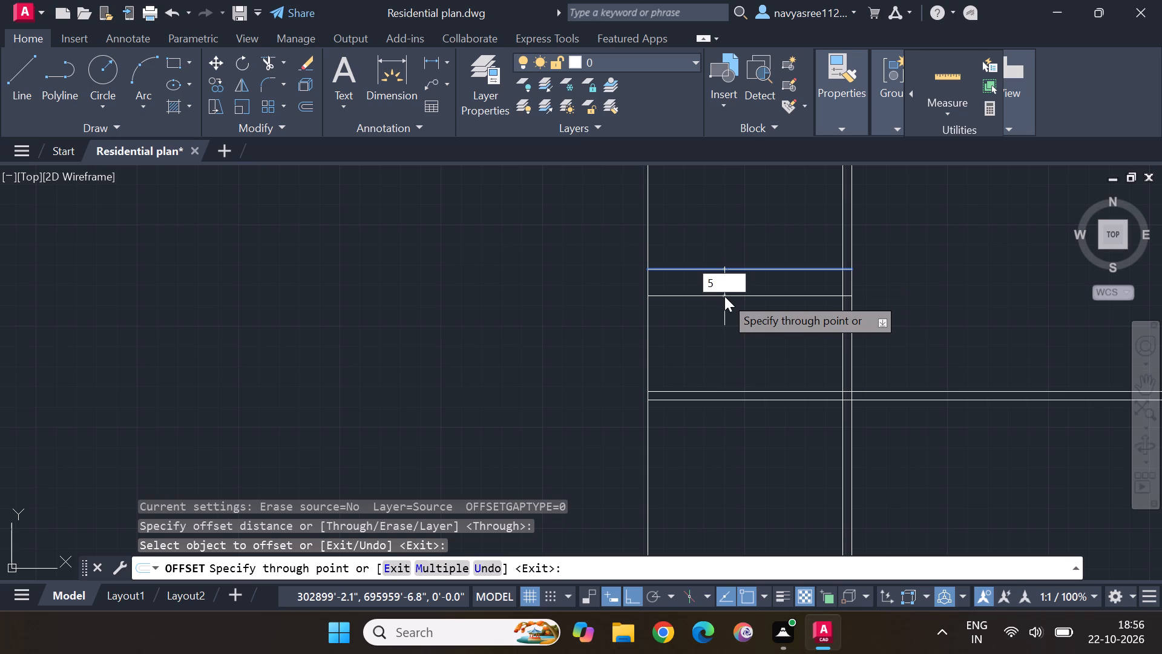
key(shift+quotedbl)
key(Return)
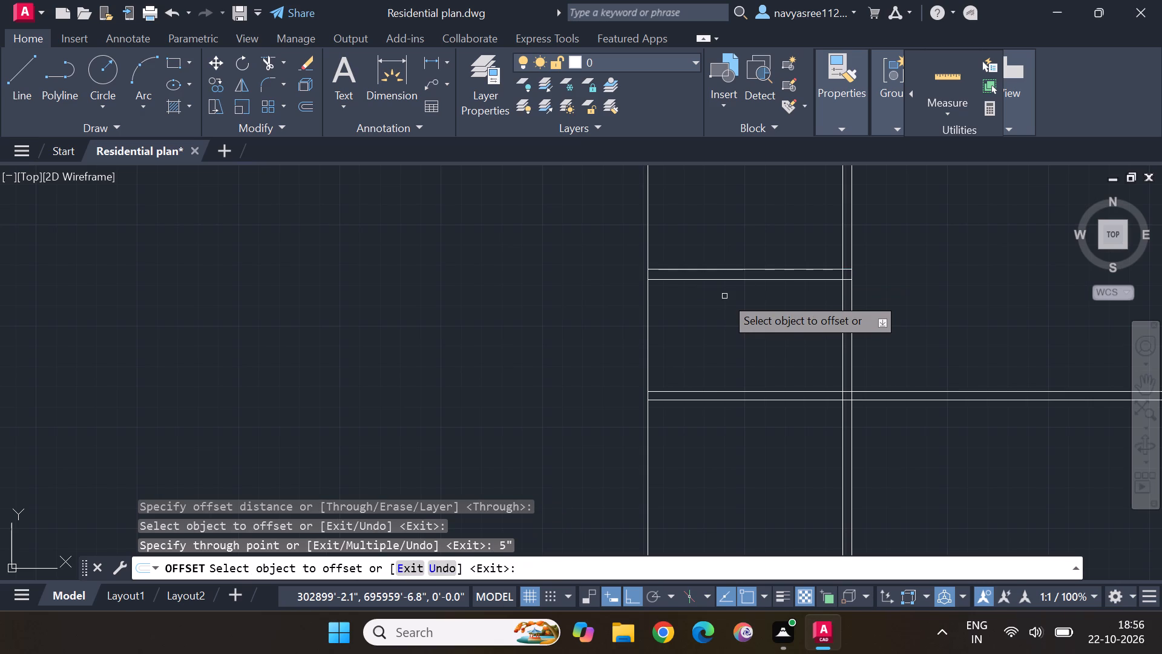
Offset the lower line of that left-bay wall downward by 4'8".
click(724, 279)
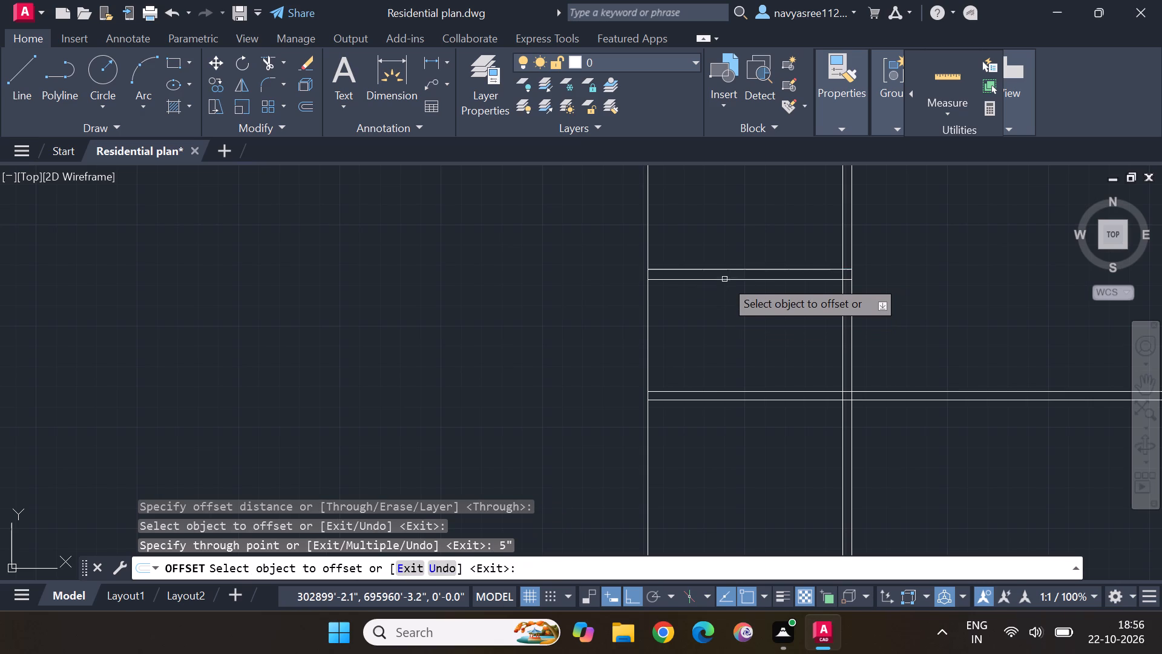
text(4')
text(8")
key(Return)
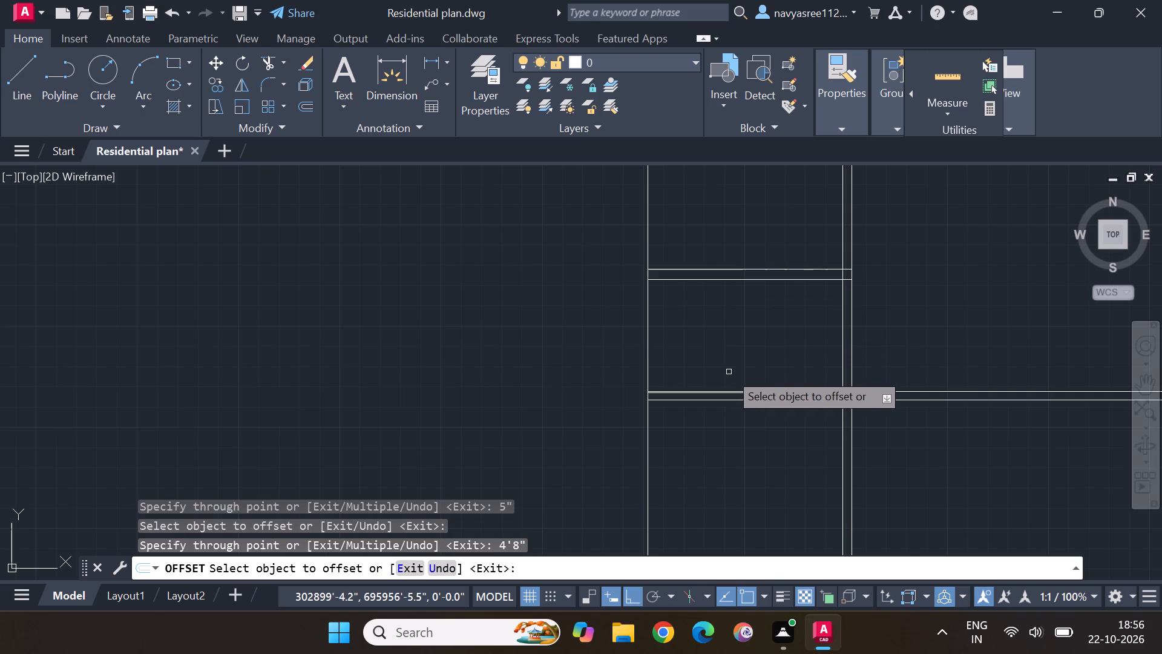
Measure the gap between the 4'8" offset line and the adjacent upper line of the lower cross wall.
scroll(729, 372, up, 2)
scroll(711, 423, up, 1)
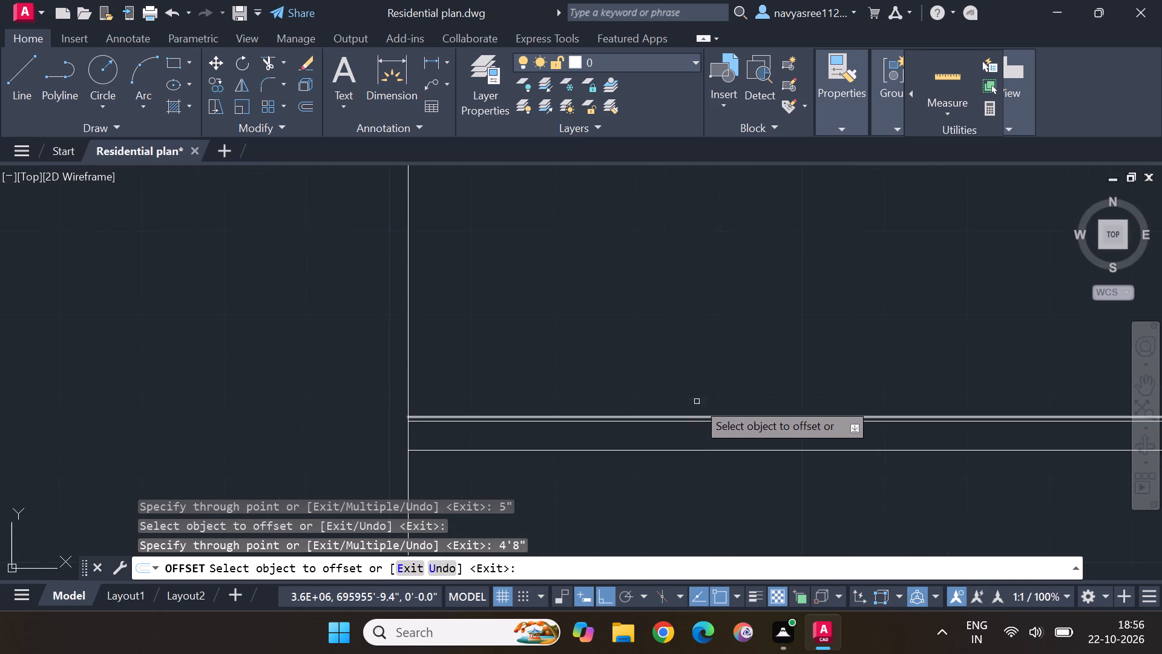
scroll(700, 418, up, 2)
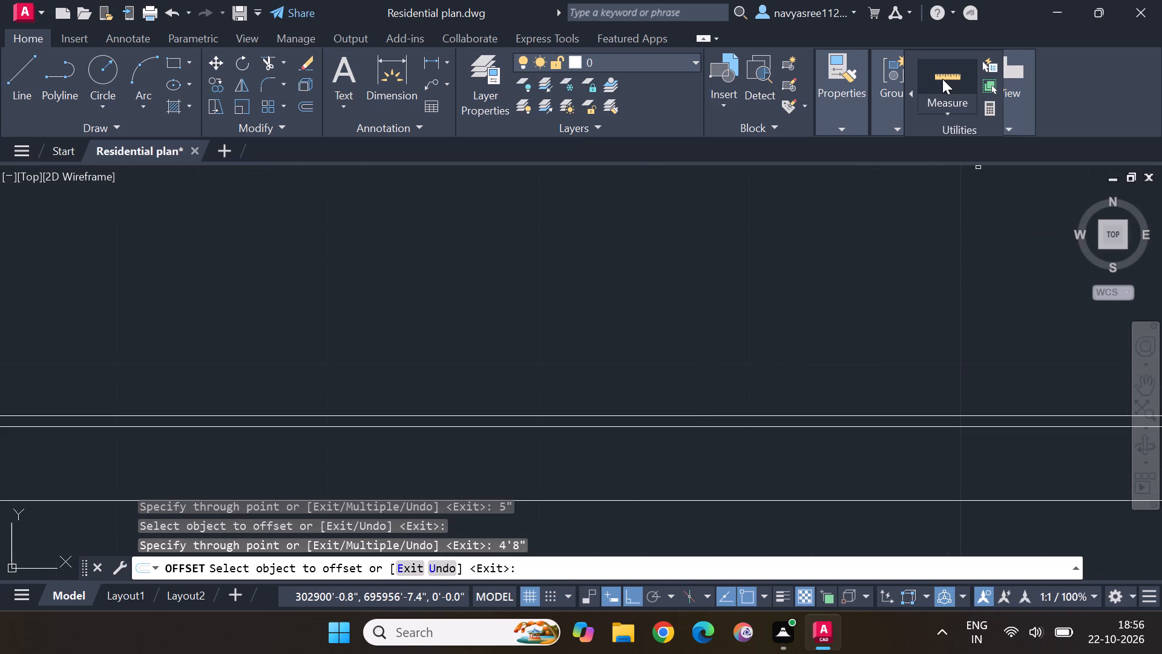
click(948, 79)
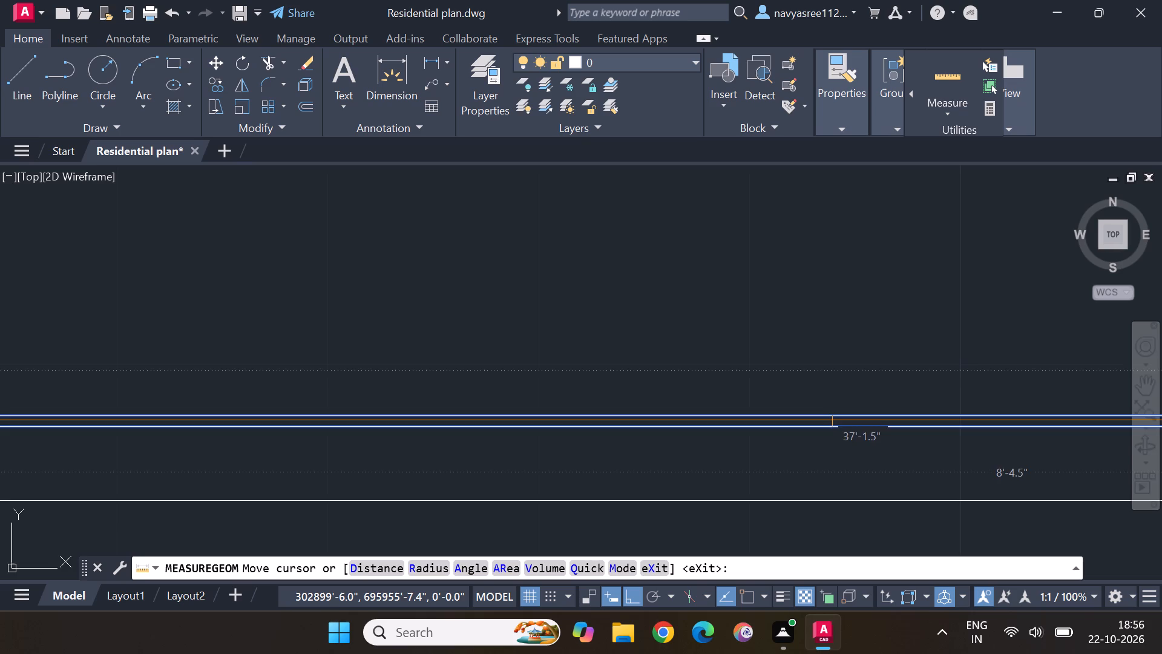
scroll(832, 420, up, 8)
scroll(830, 420, down, 3)
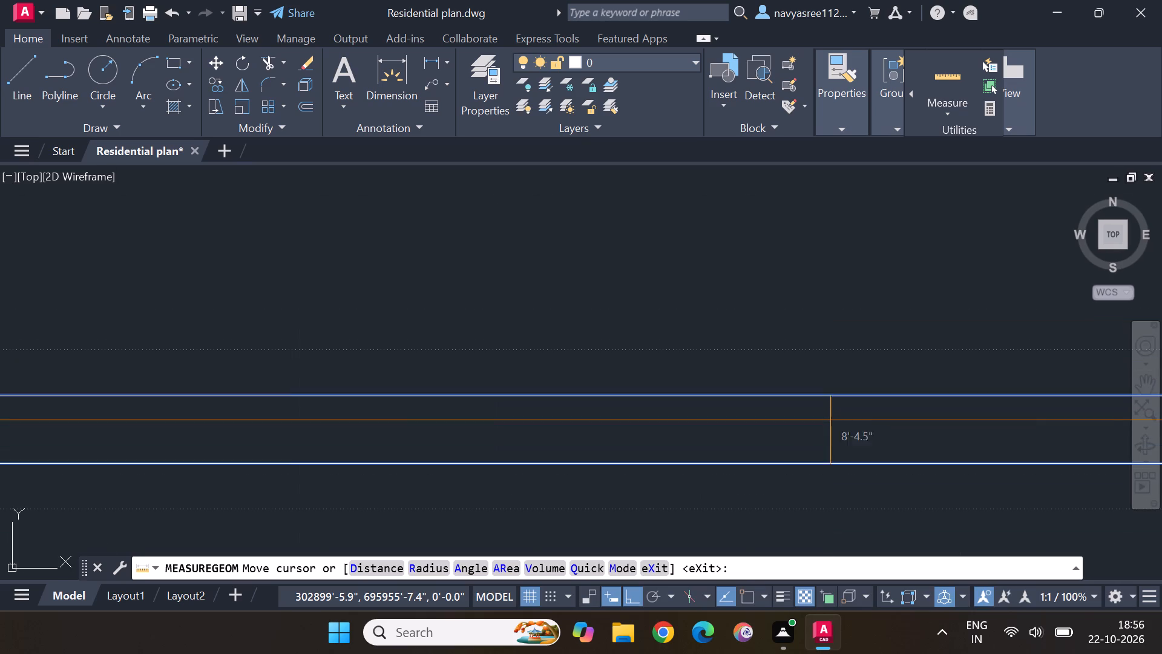
scroll(782, 410, down, 2)
middle_drag(481, 406, 916, 459)
scroll(733, 384, down, 3)
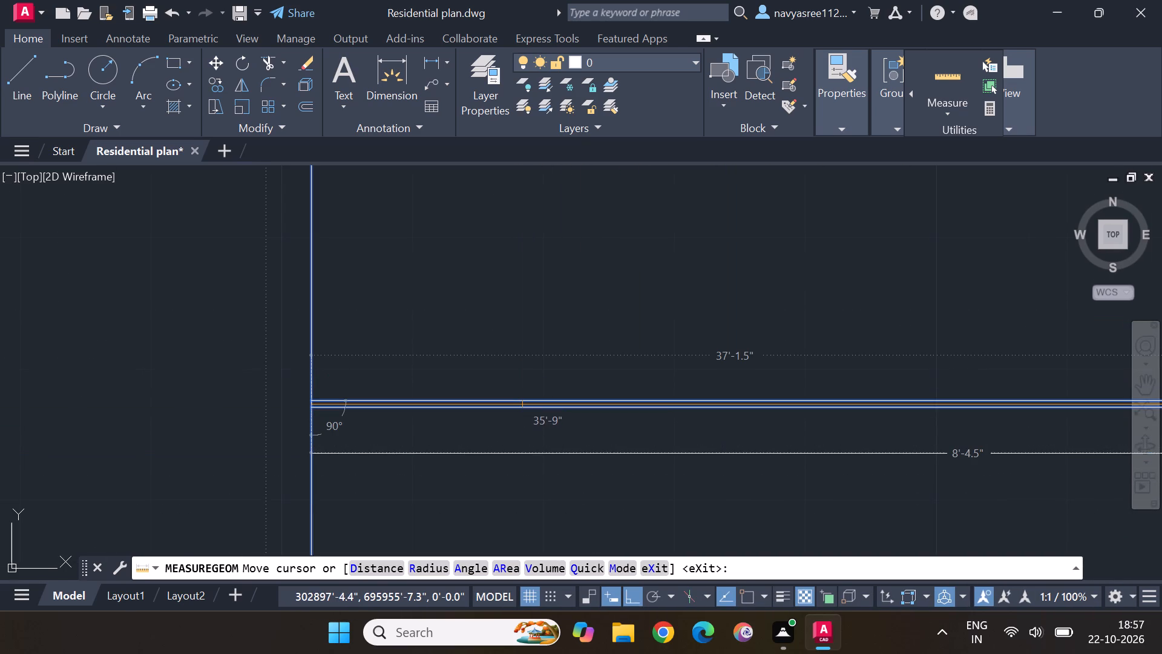
scroll(522, 405, up, 7)
scroll(522, 405, down, 4)
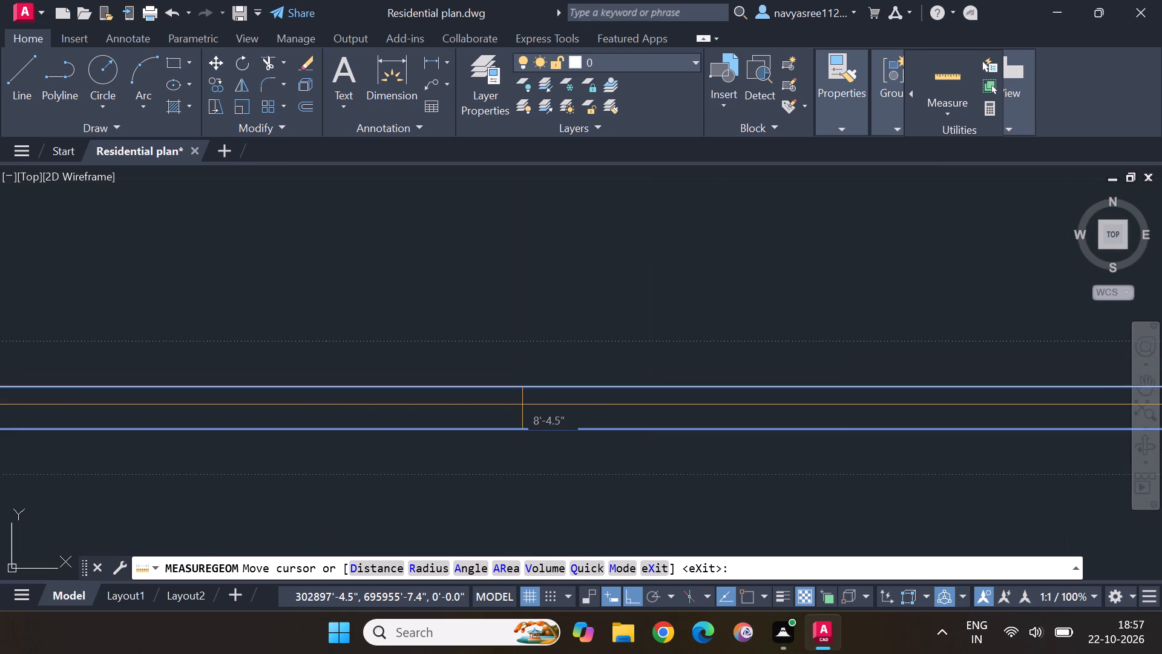
scroll(522, 405, down, 3)
middle_drag(608, 366, 623, 446)
scroll(631, 428, down, 3)
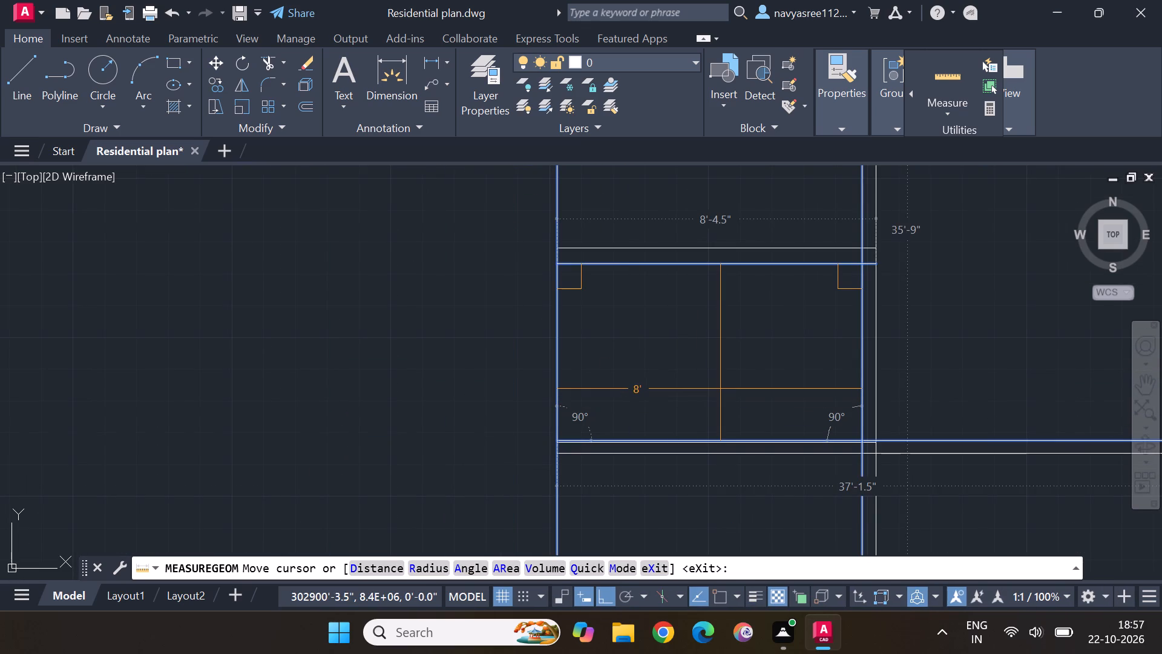
key(Escape)
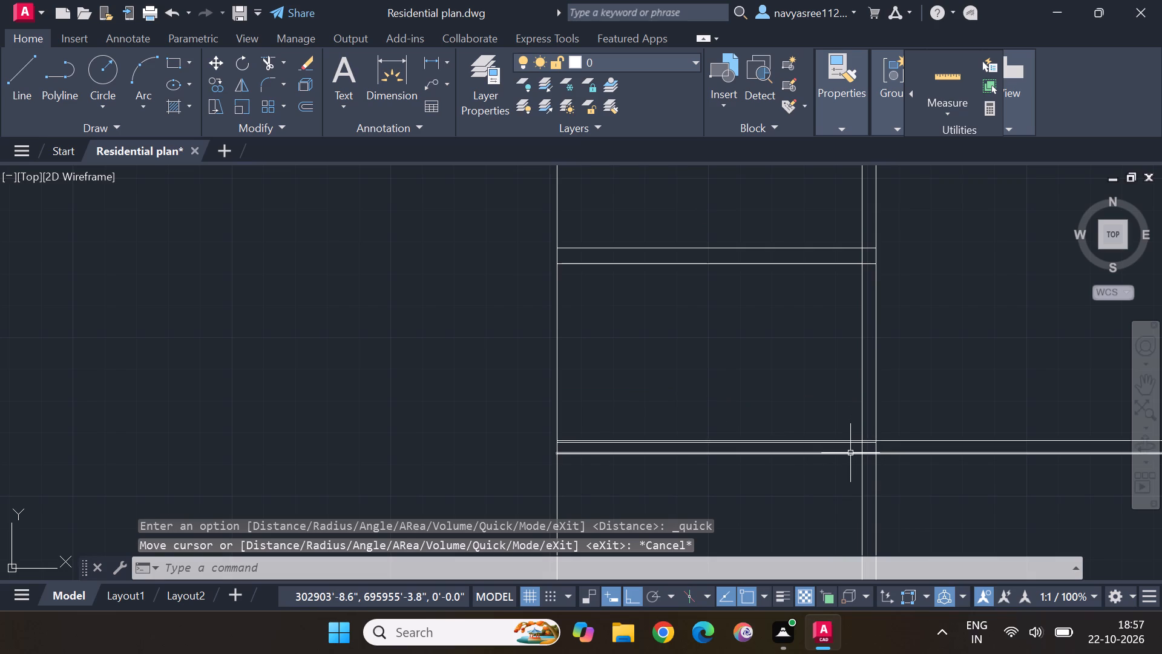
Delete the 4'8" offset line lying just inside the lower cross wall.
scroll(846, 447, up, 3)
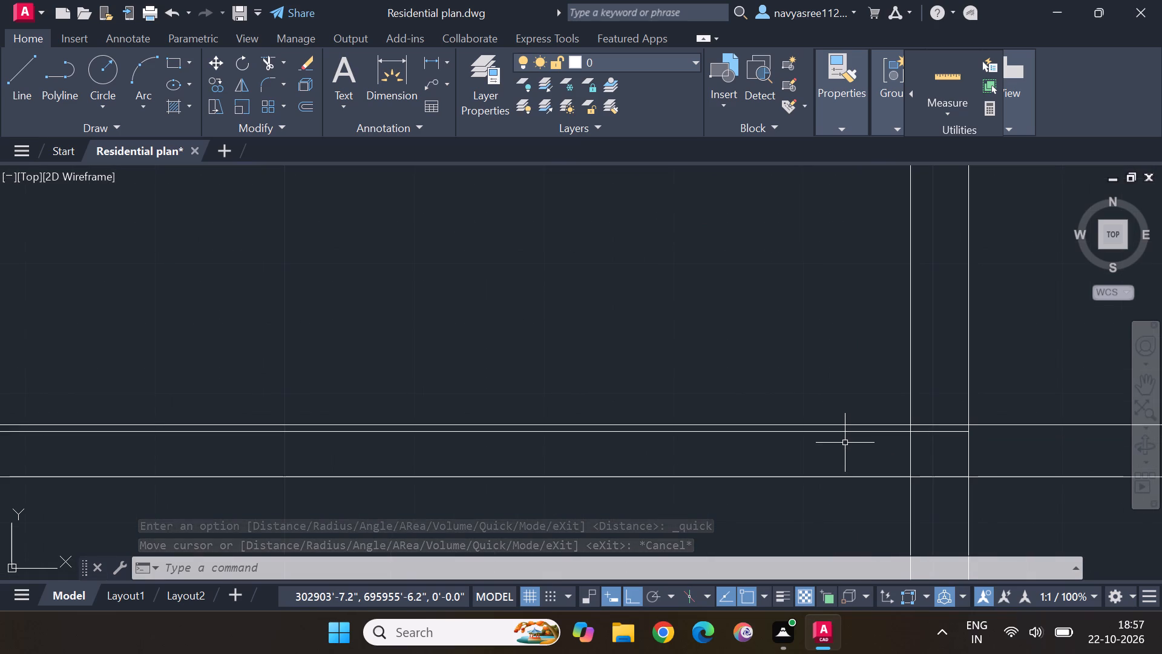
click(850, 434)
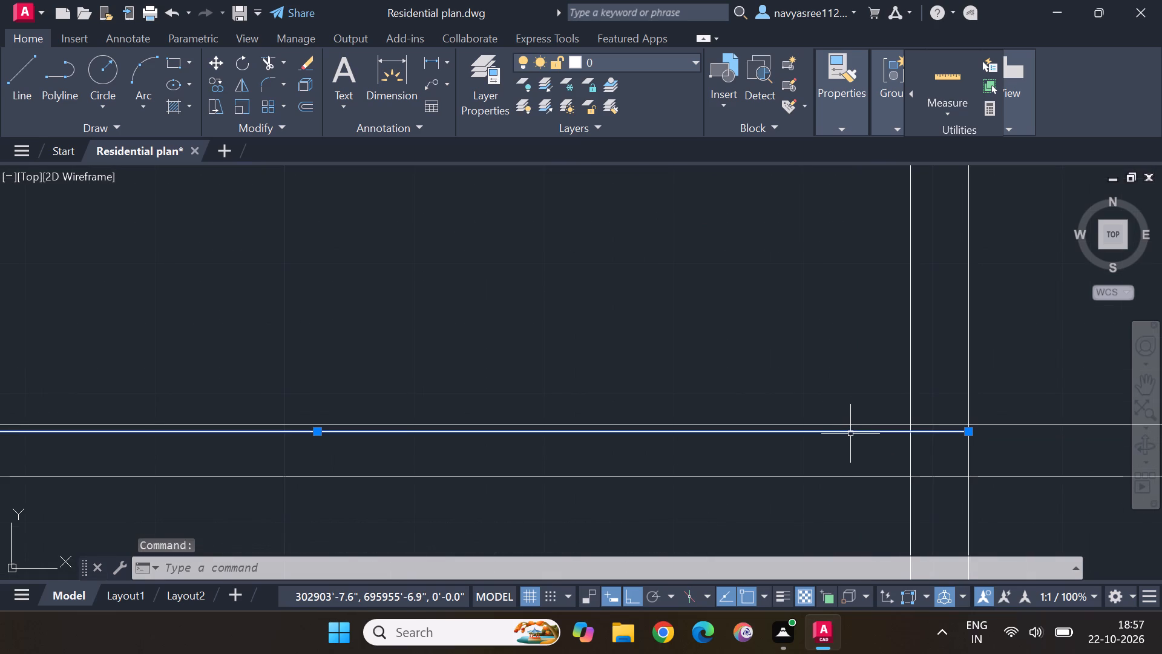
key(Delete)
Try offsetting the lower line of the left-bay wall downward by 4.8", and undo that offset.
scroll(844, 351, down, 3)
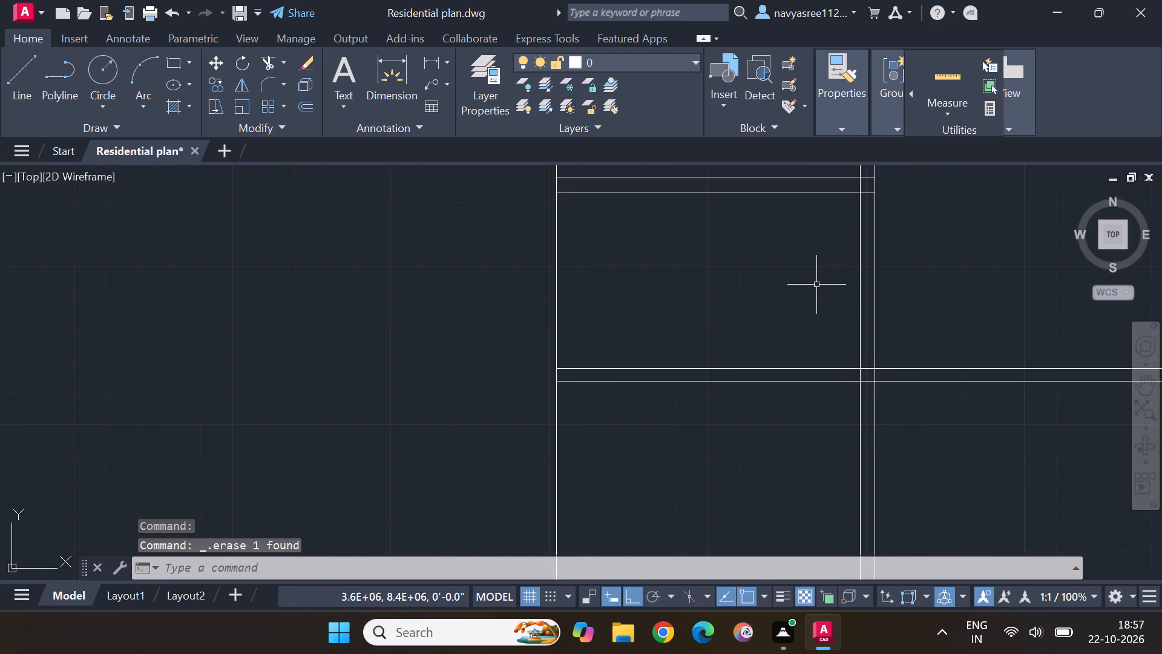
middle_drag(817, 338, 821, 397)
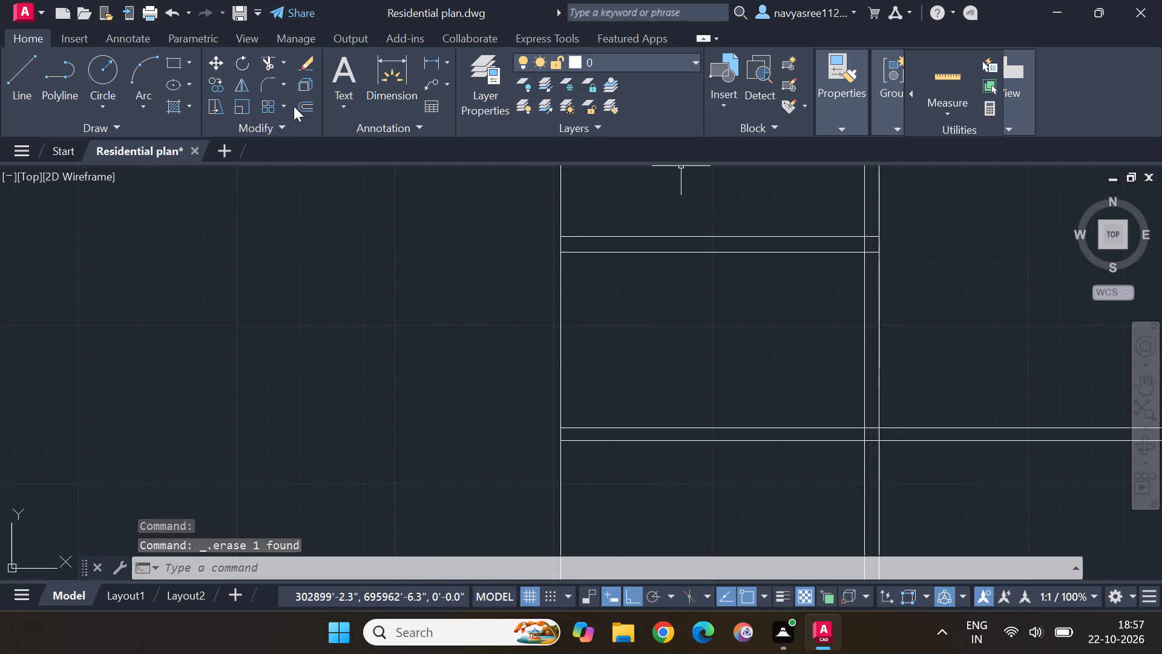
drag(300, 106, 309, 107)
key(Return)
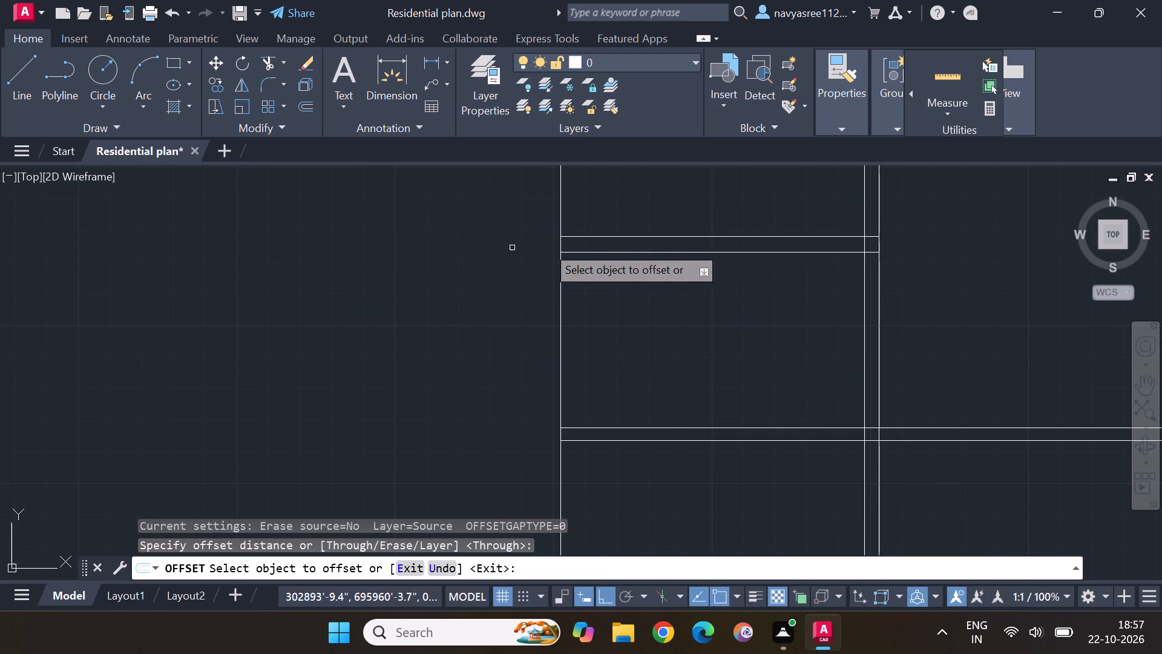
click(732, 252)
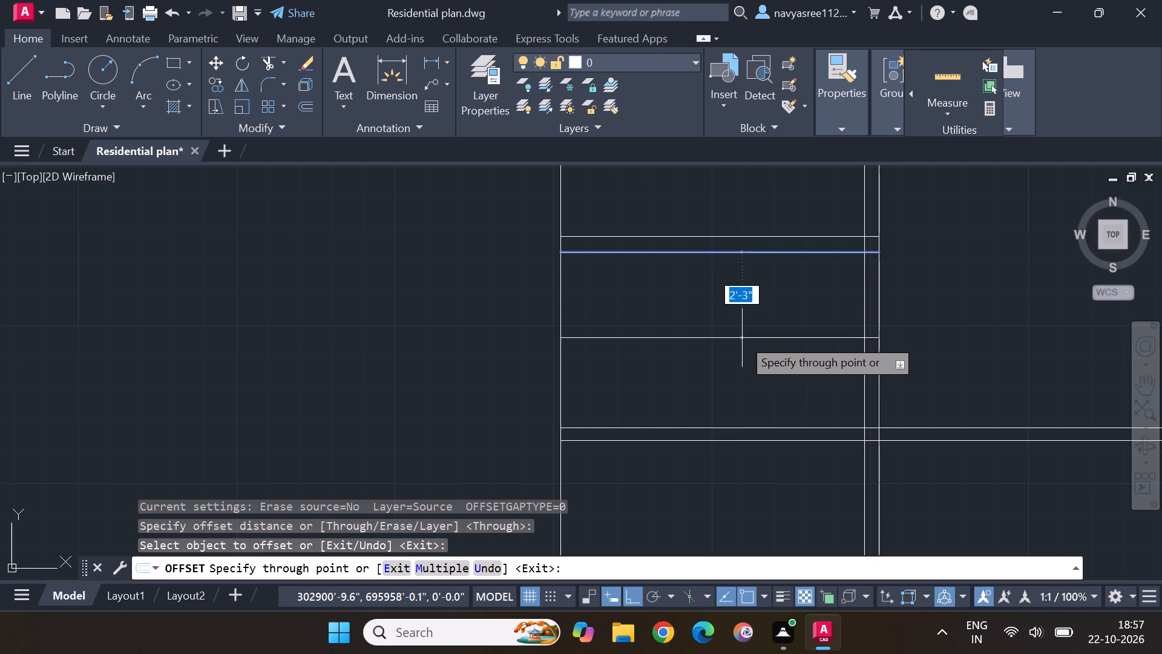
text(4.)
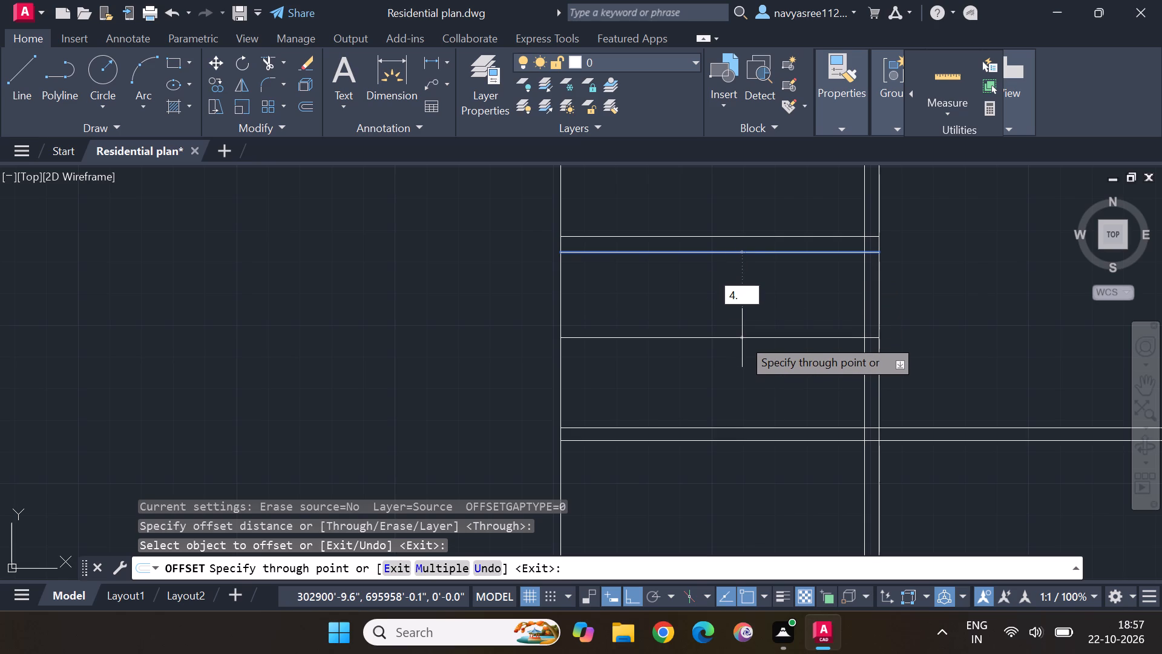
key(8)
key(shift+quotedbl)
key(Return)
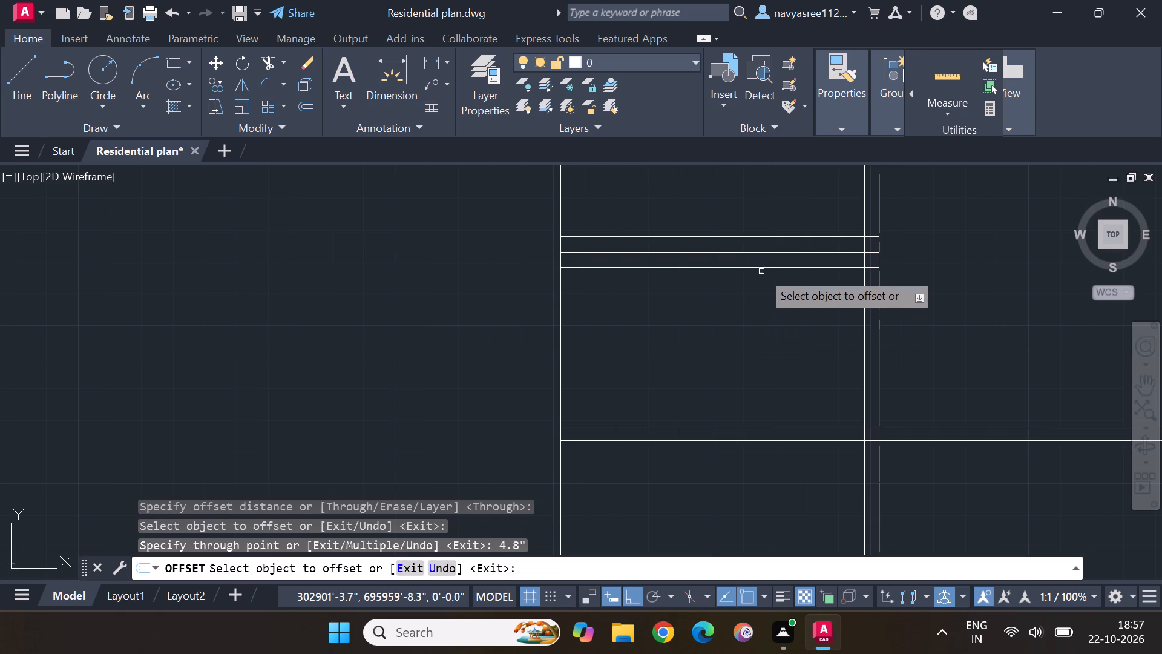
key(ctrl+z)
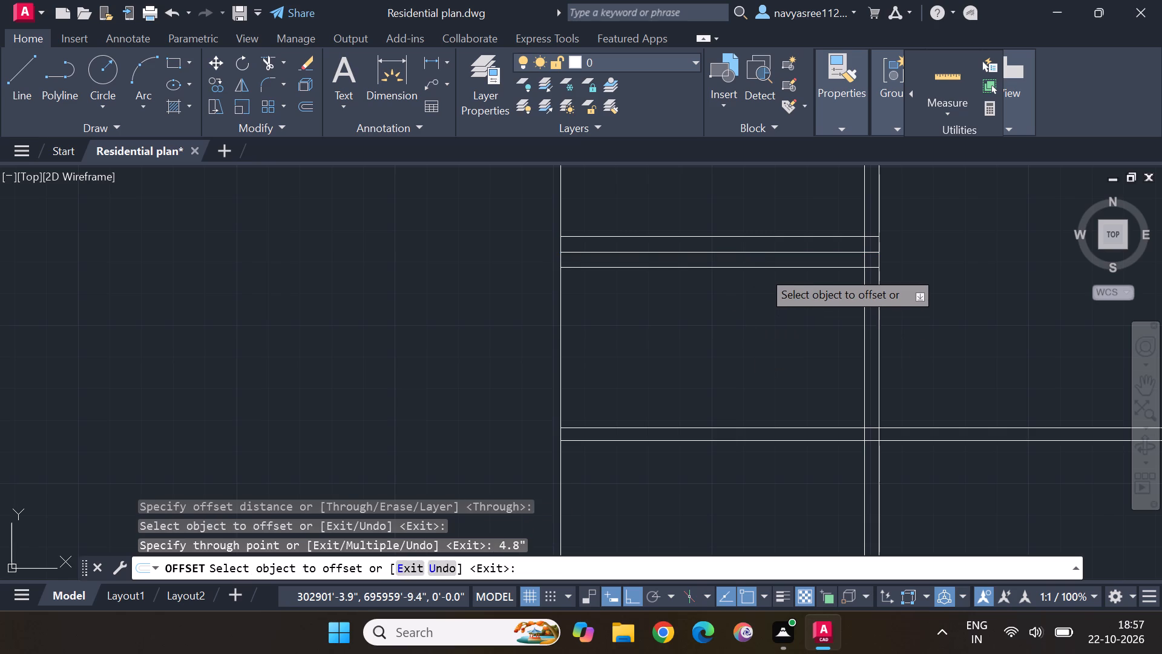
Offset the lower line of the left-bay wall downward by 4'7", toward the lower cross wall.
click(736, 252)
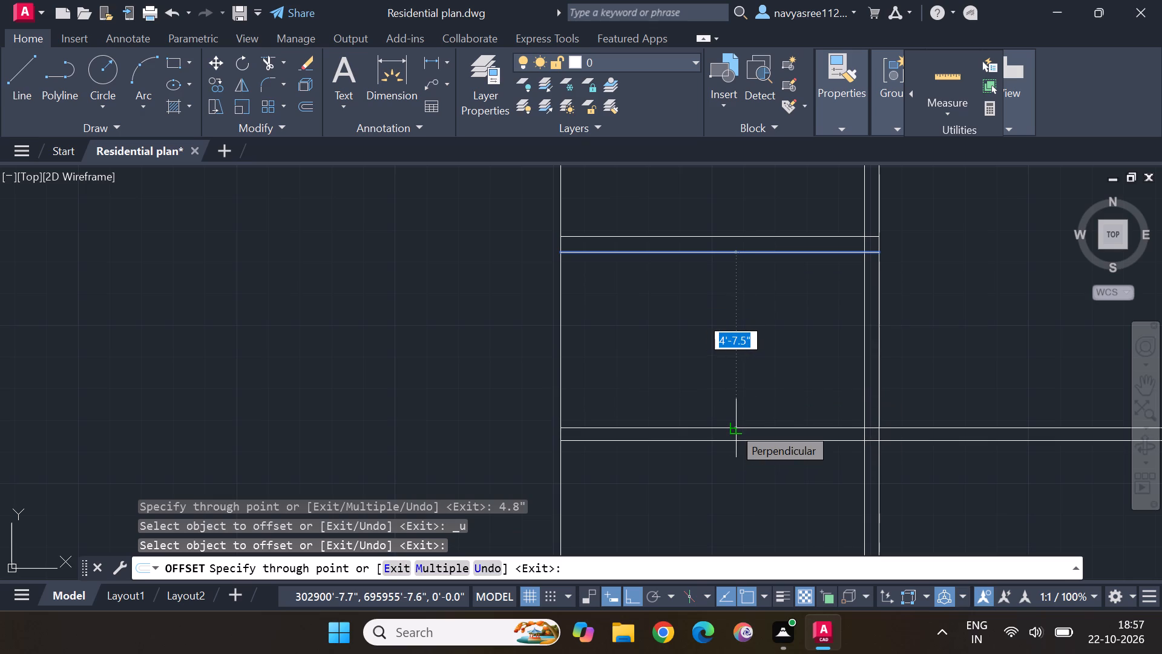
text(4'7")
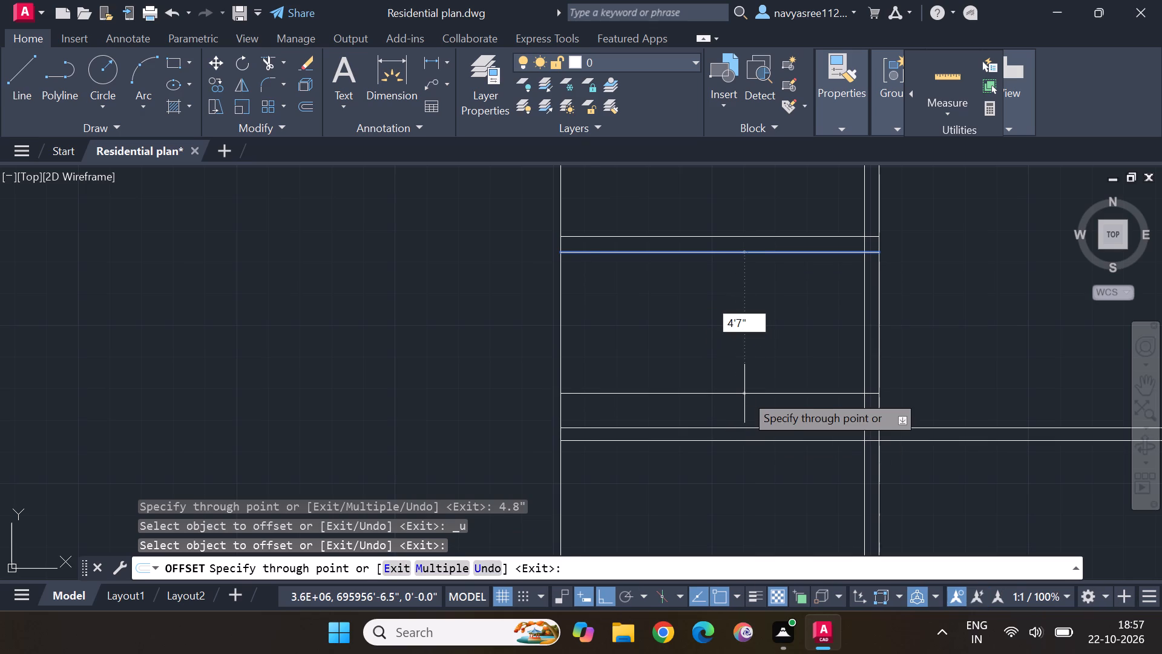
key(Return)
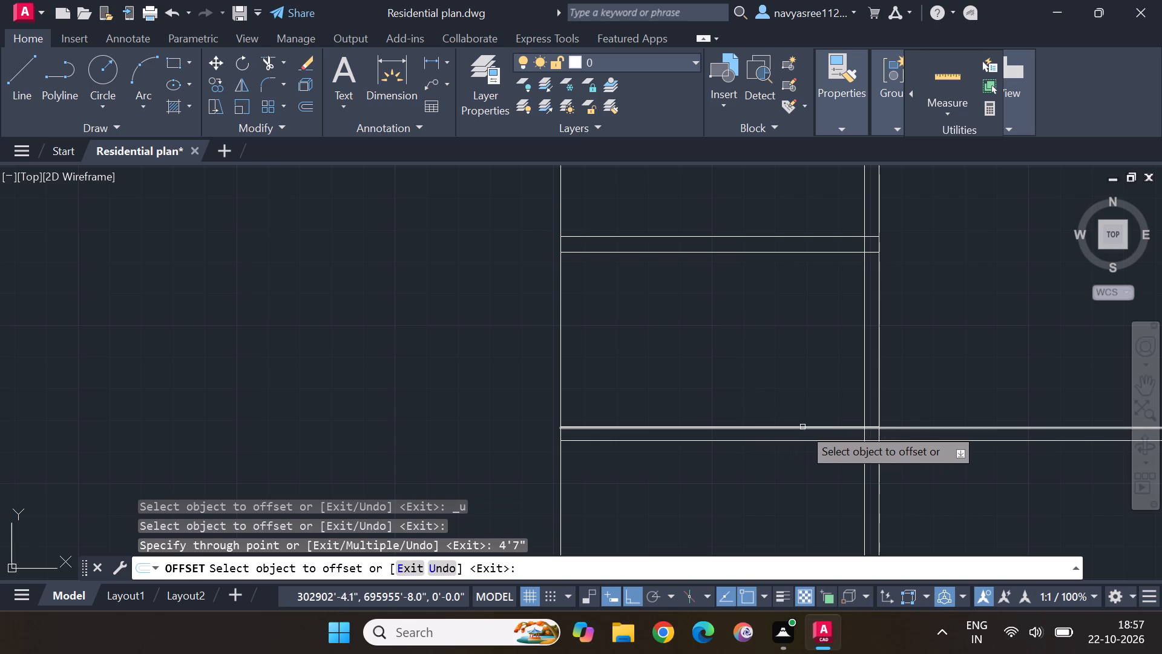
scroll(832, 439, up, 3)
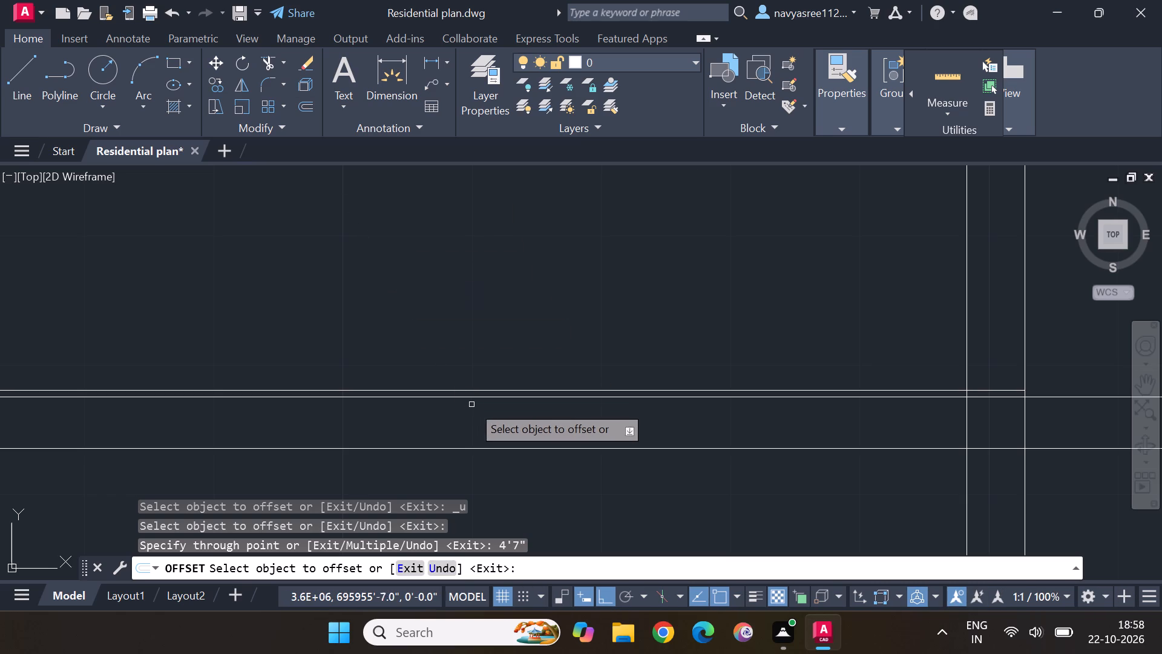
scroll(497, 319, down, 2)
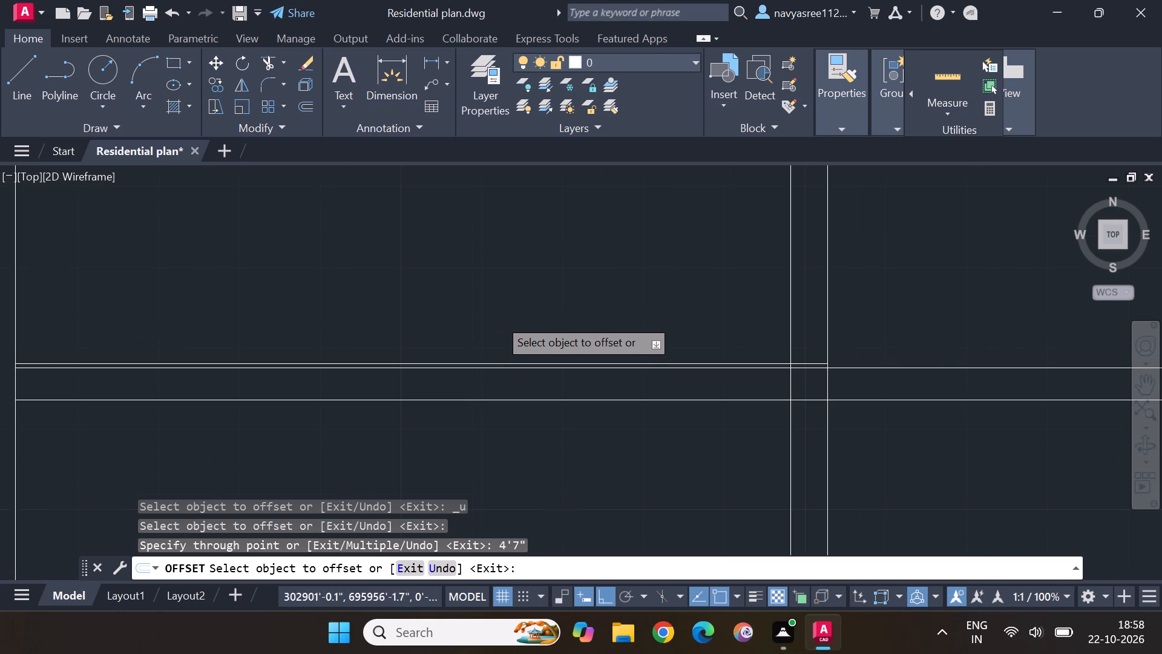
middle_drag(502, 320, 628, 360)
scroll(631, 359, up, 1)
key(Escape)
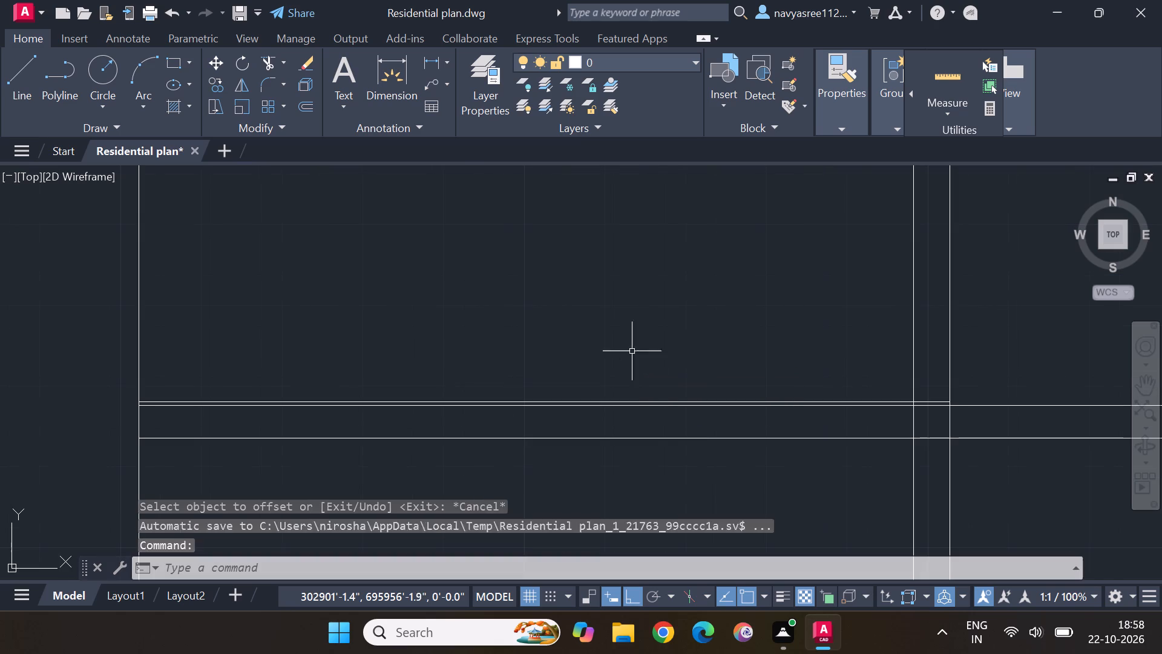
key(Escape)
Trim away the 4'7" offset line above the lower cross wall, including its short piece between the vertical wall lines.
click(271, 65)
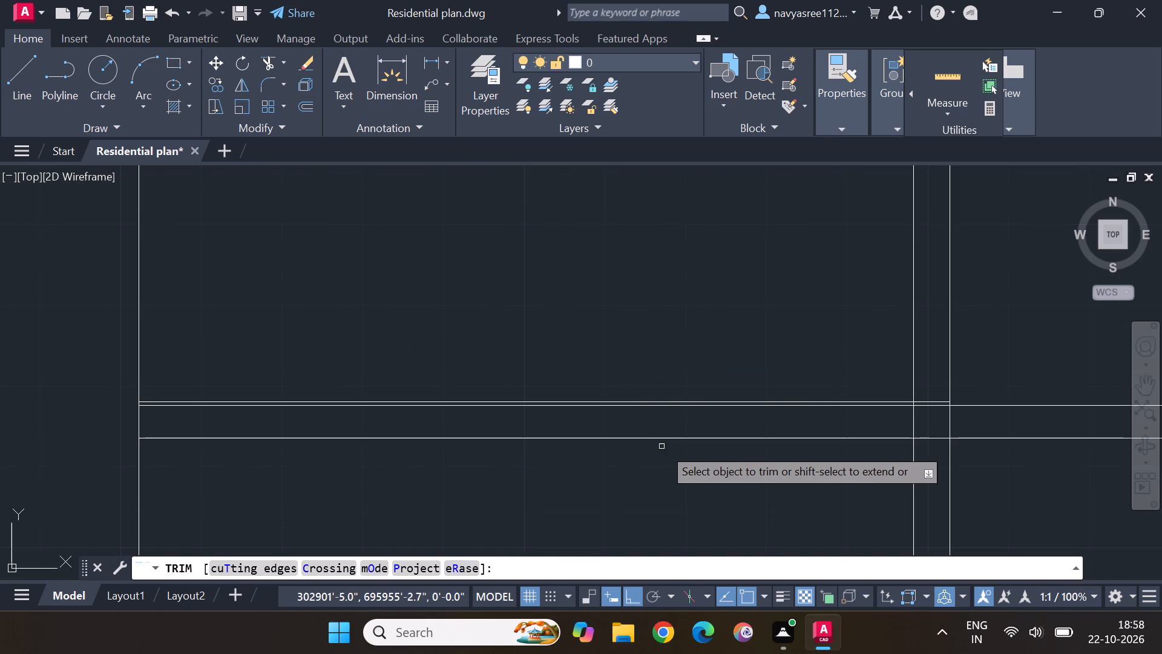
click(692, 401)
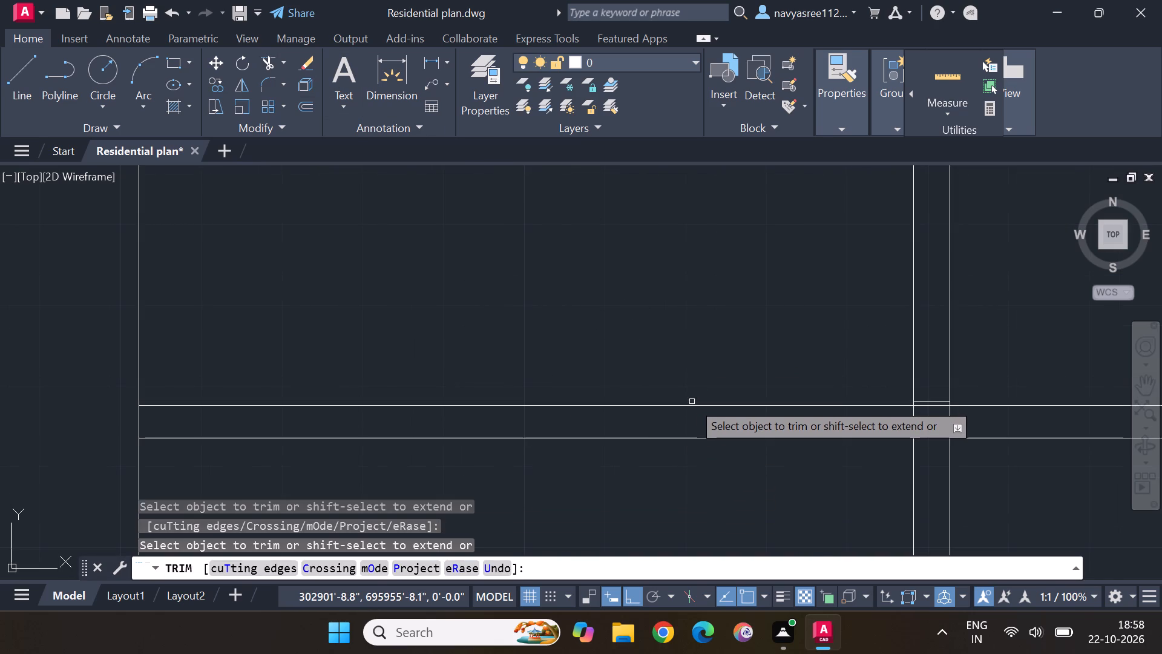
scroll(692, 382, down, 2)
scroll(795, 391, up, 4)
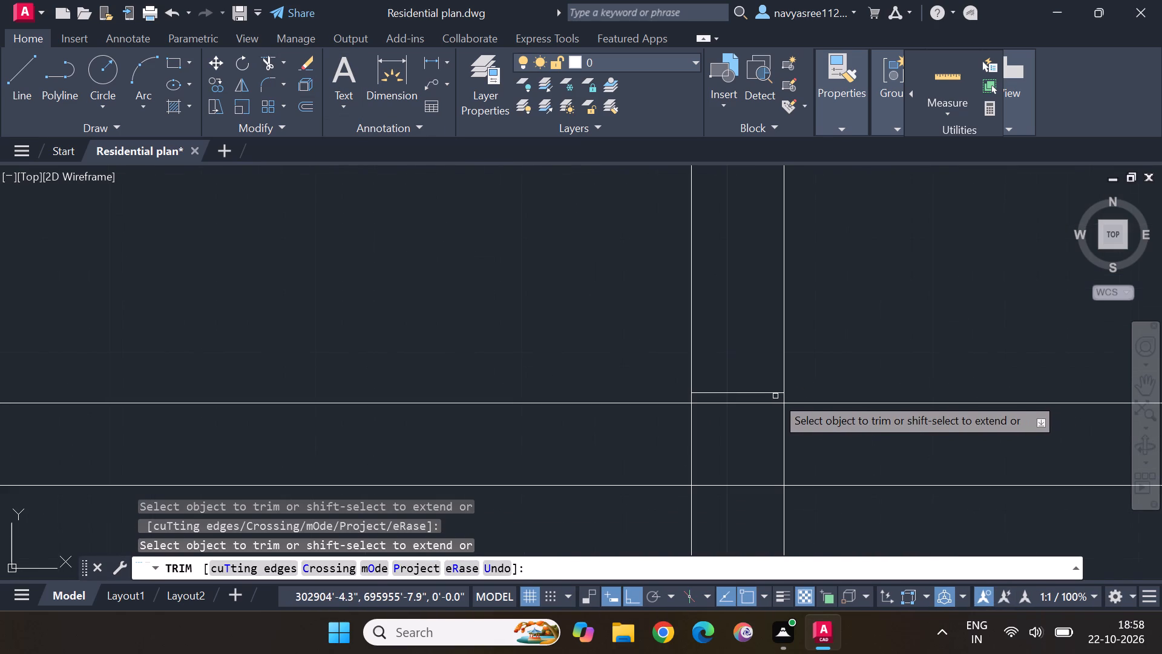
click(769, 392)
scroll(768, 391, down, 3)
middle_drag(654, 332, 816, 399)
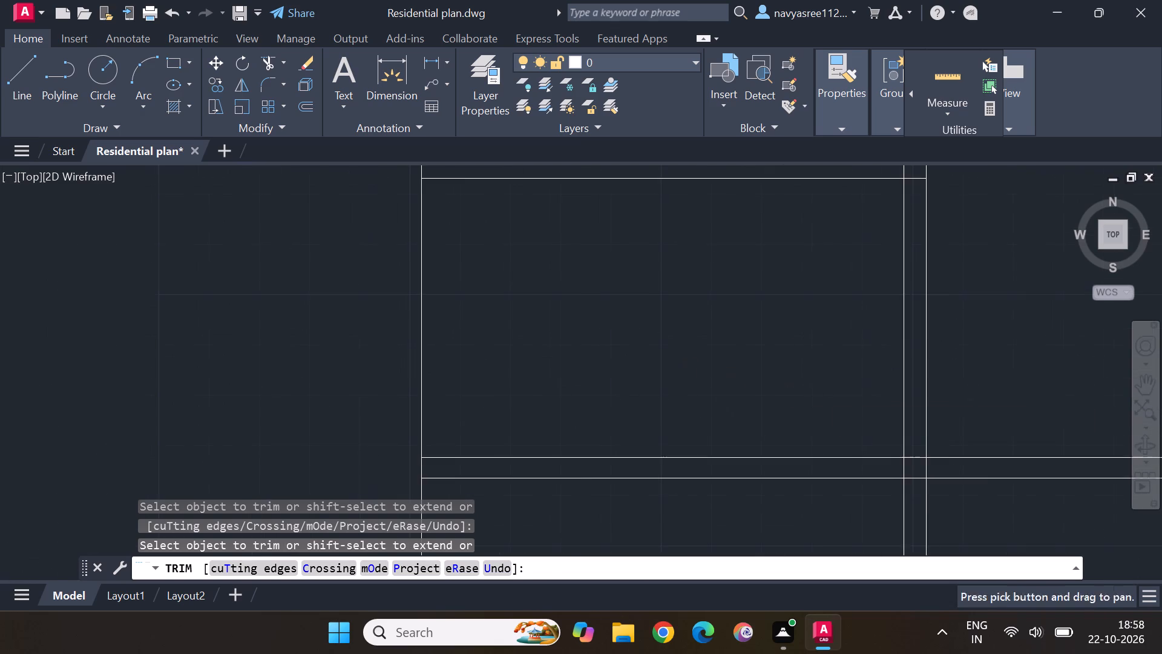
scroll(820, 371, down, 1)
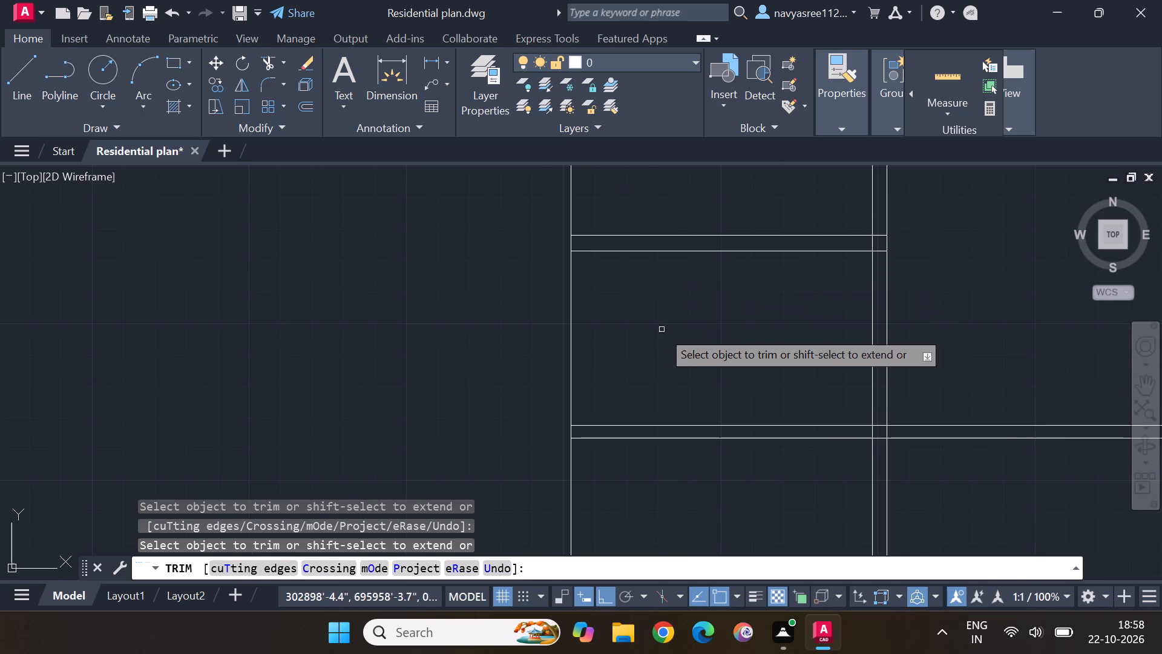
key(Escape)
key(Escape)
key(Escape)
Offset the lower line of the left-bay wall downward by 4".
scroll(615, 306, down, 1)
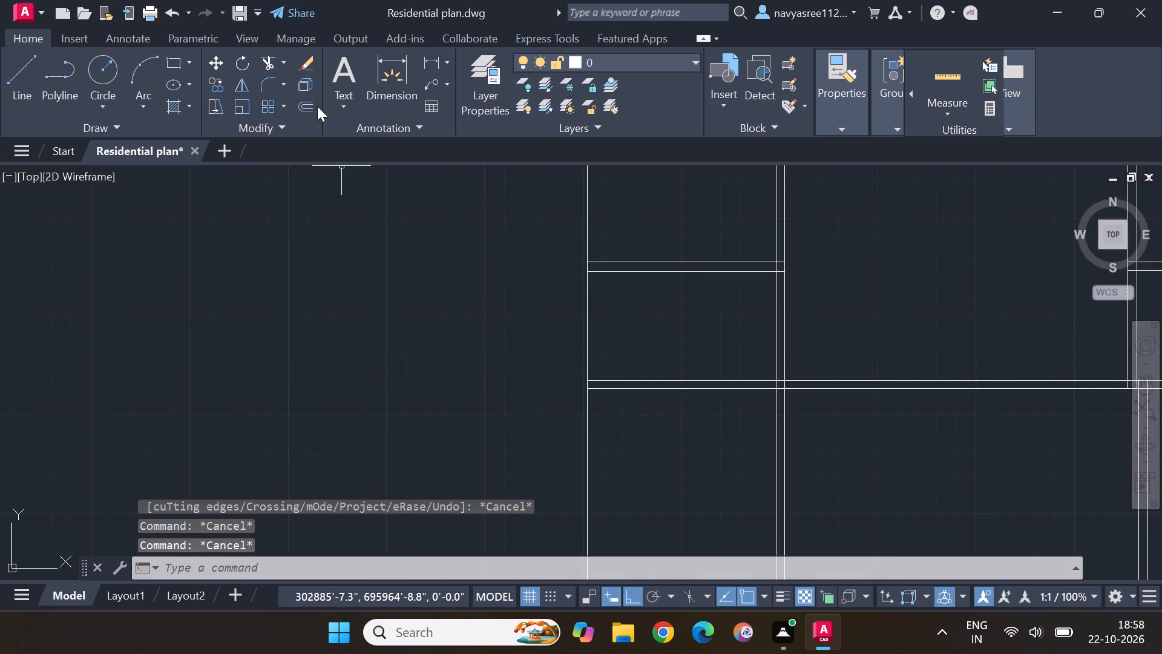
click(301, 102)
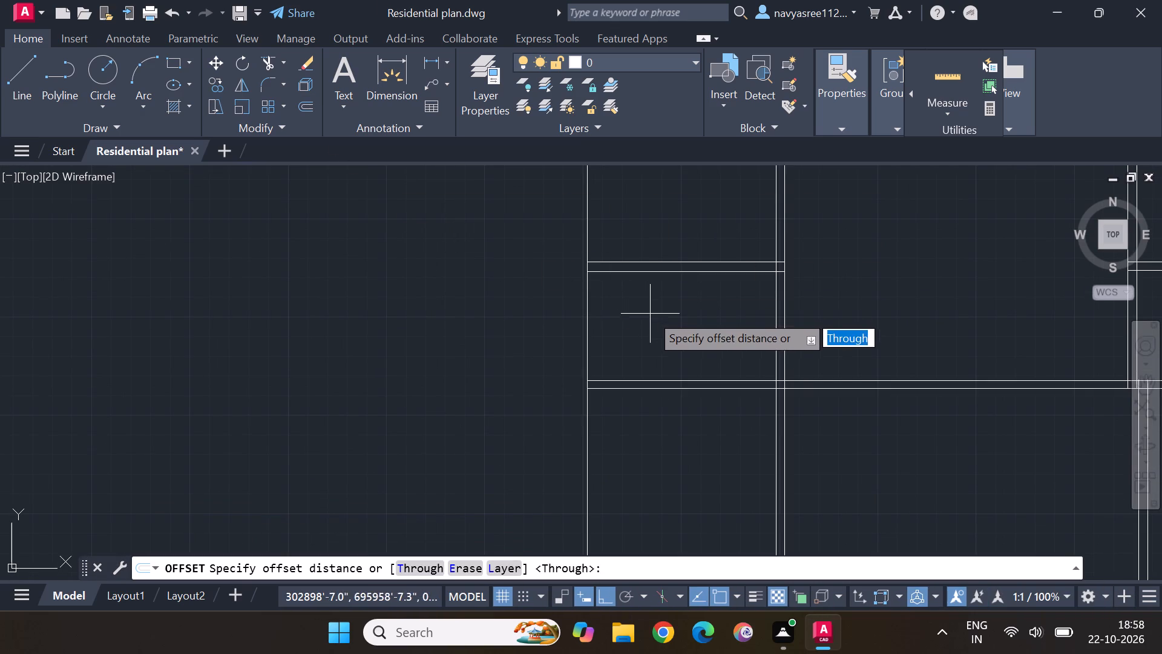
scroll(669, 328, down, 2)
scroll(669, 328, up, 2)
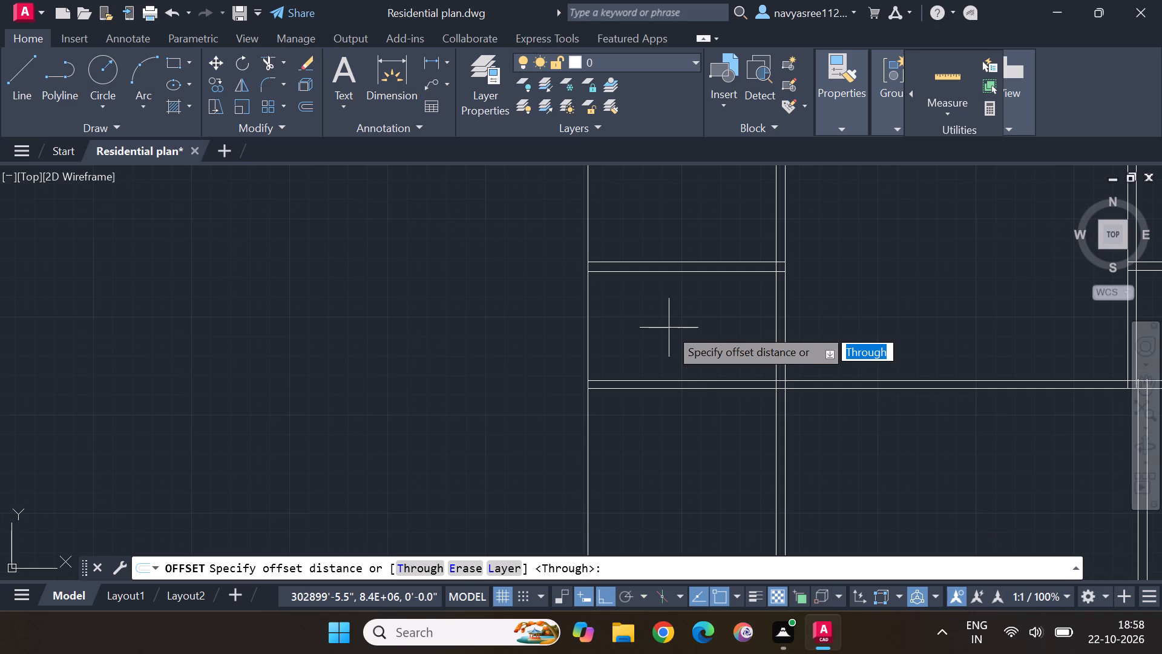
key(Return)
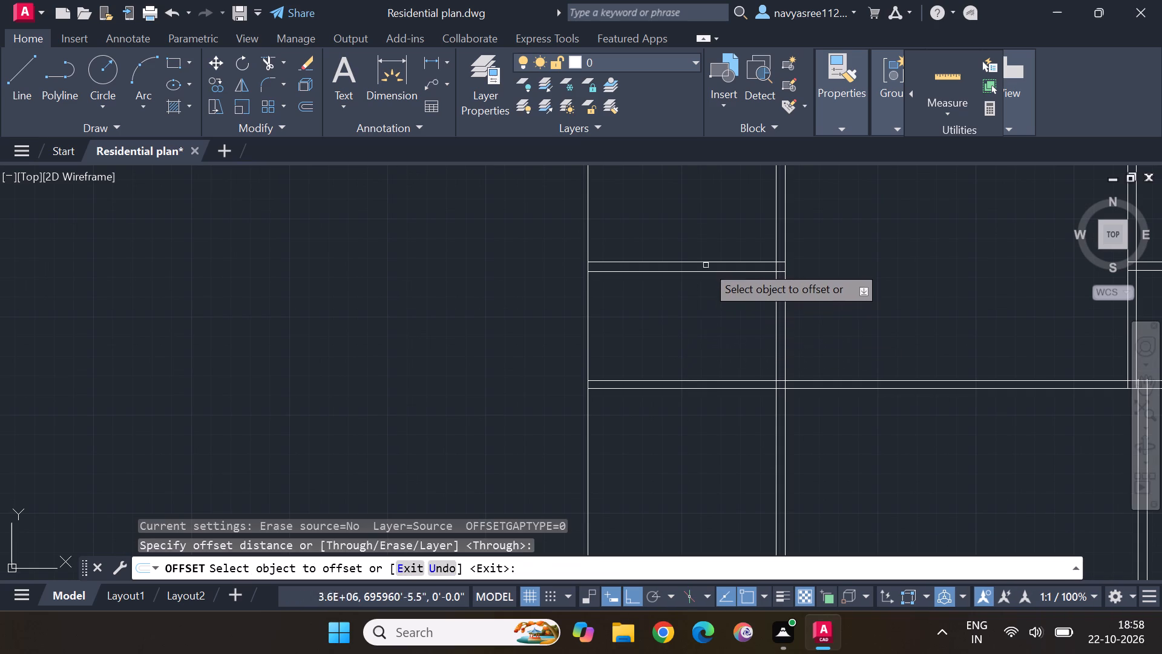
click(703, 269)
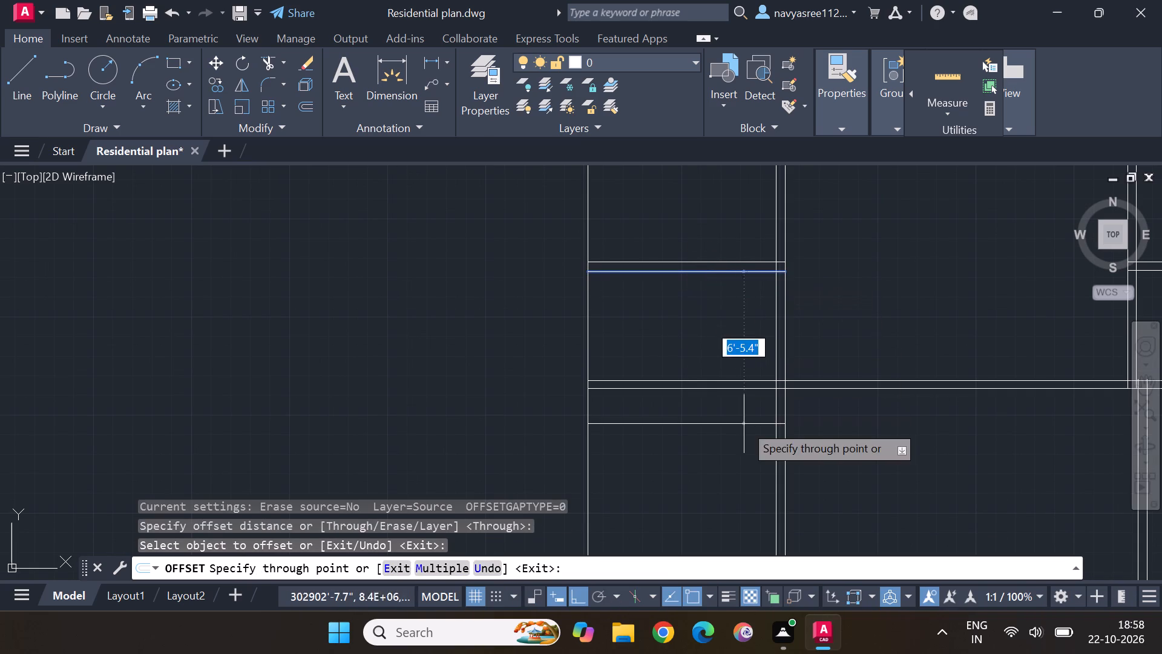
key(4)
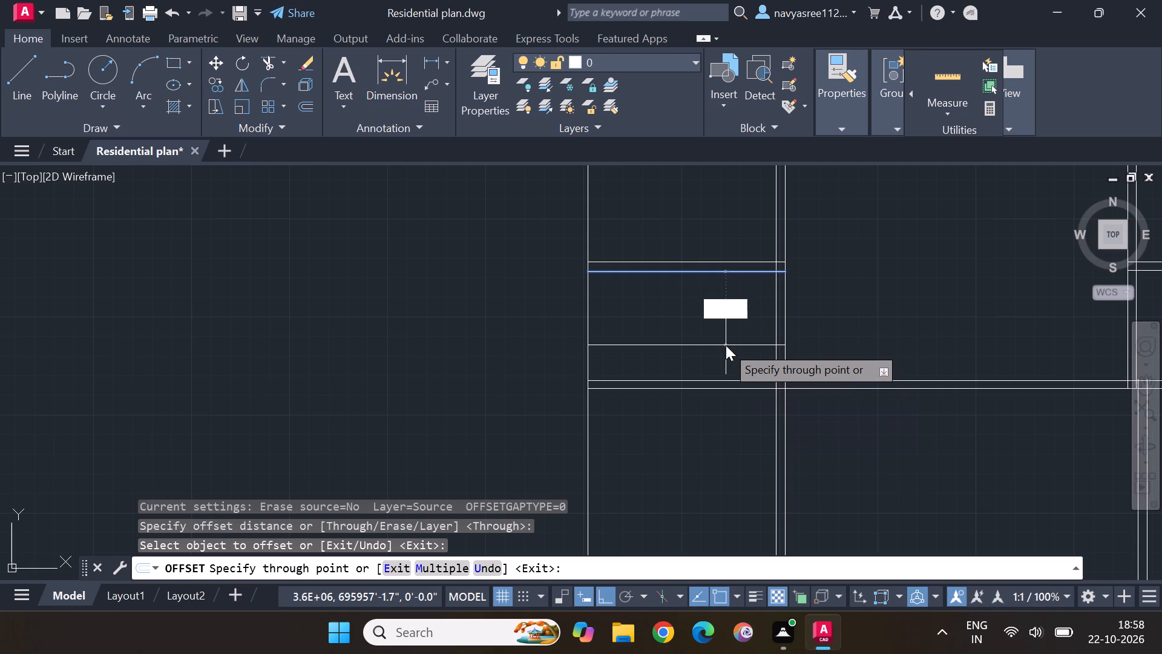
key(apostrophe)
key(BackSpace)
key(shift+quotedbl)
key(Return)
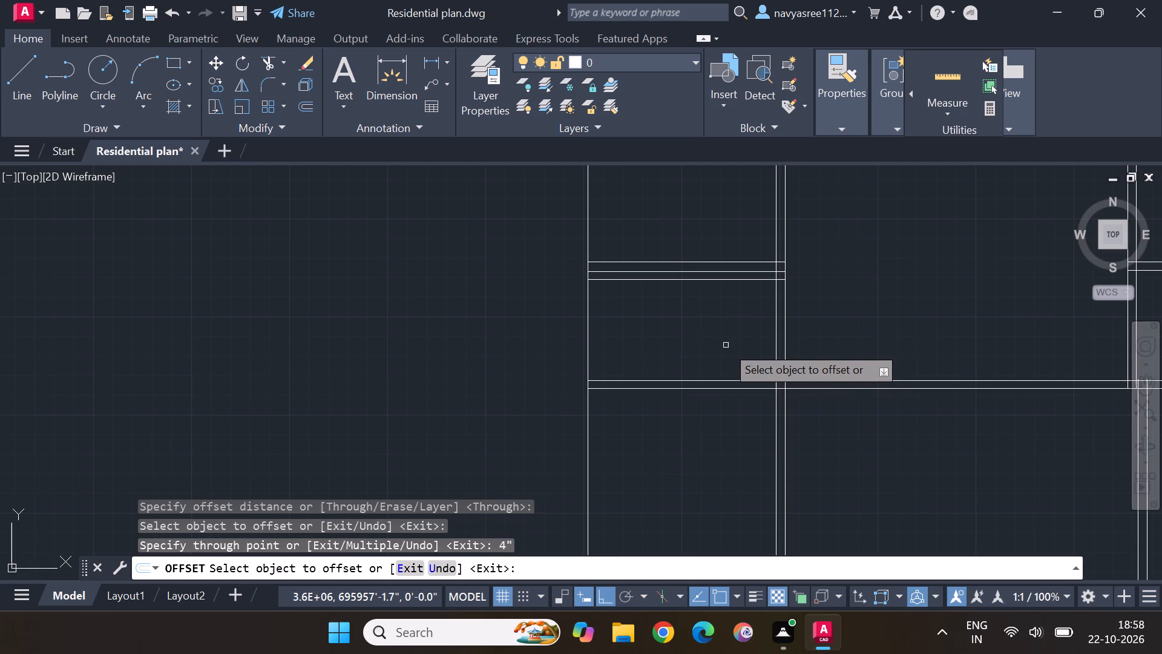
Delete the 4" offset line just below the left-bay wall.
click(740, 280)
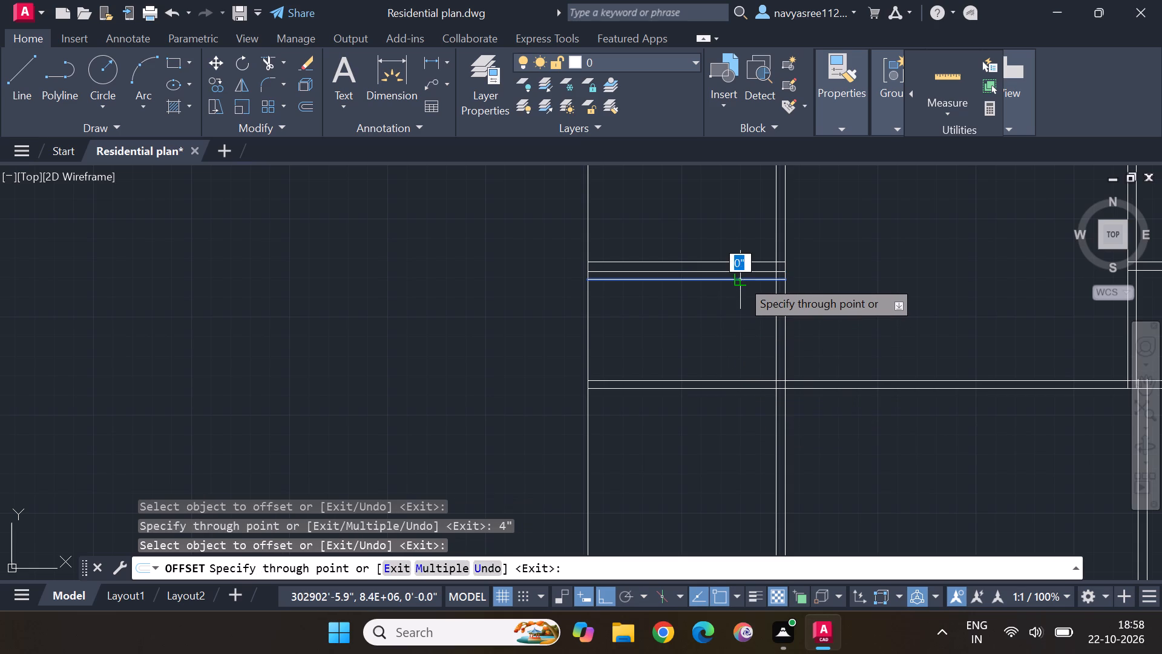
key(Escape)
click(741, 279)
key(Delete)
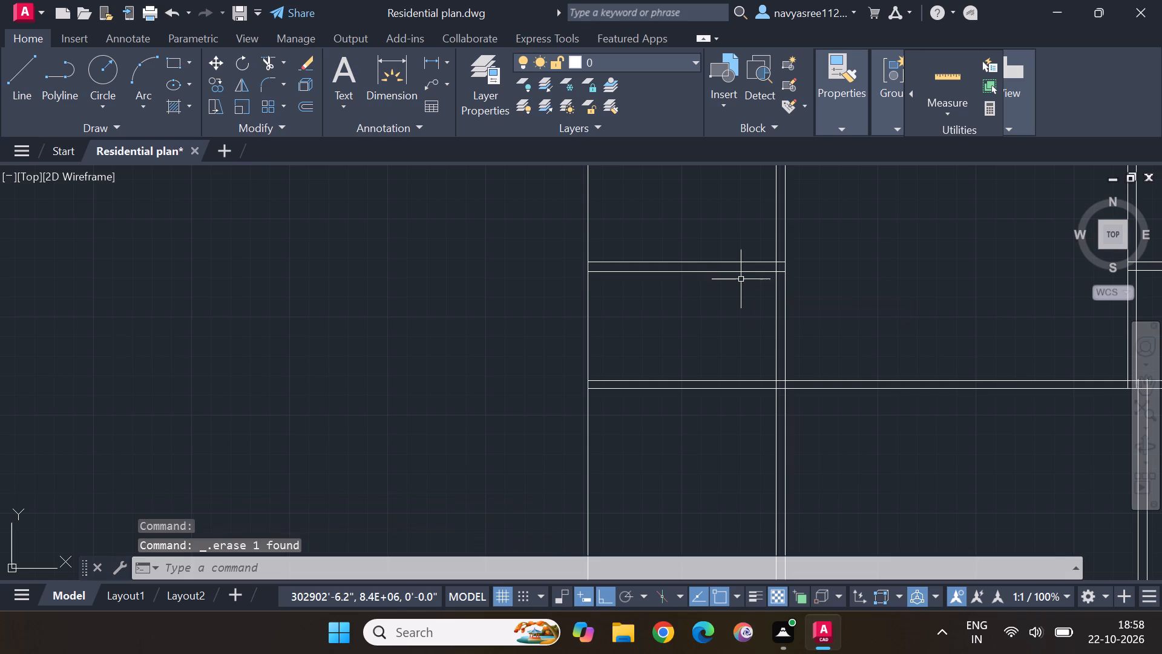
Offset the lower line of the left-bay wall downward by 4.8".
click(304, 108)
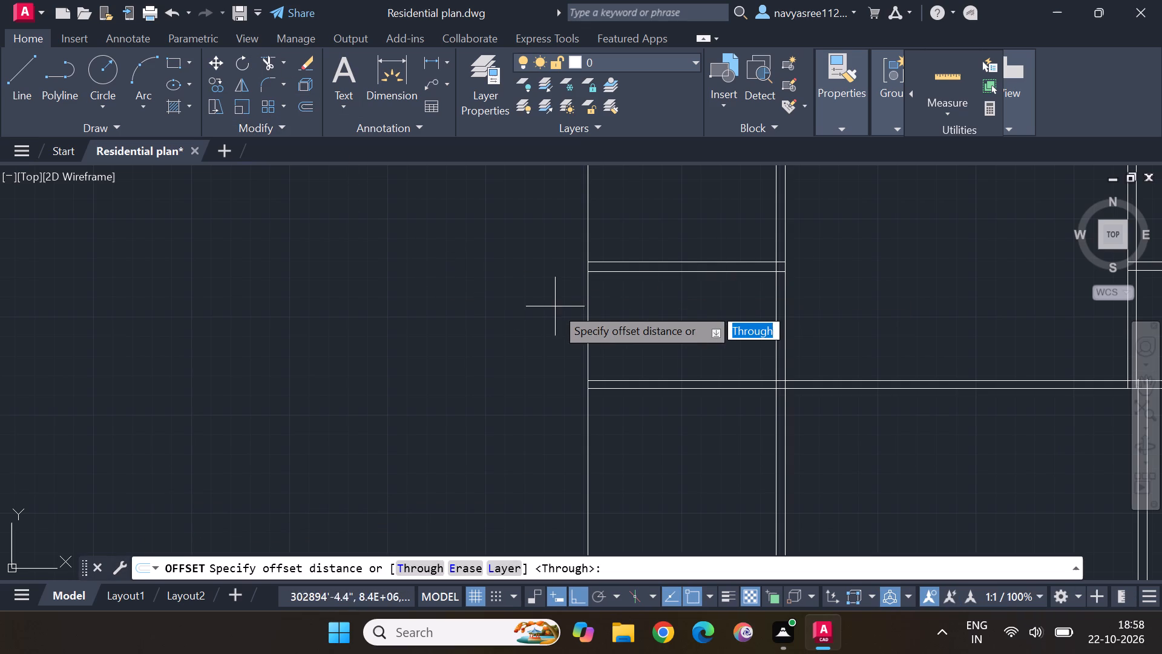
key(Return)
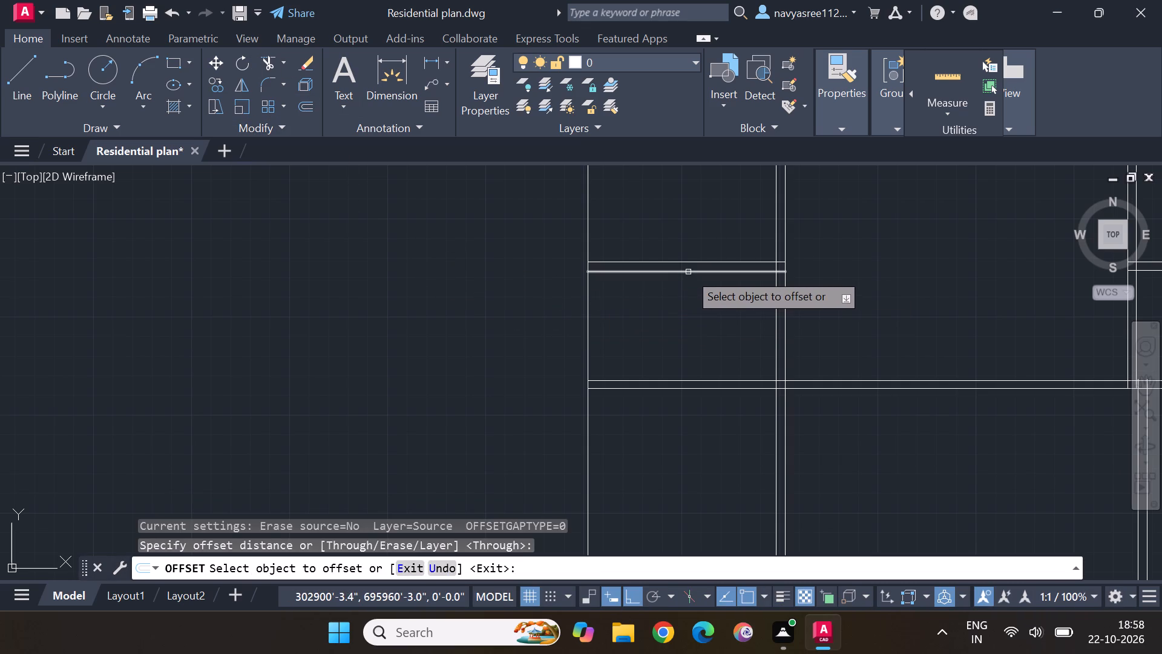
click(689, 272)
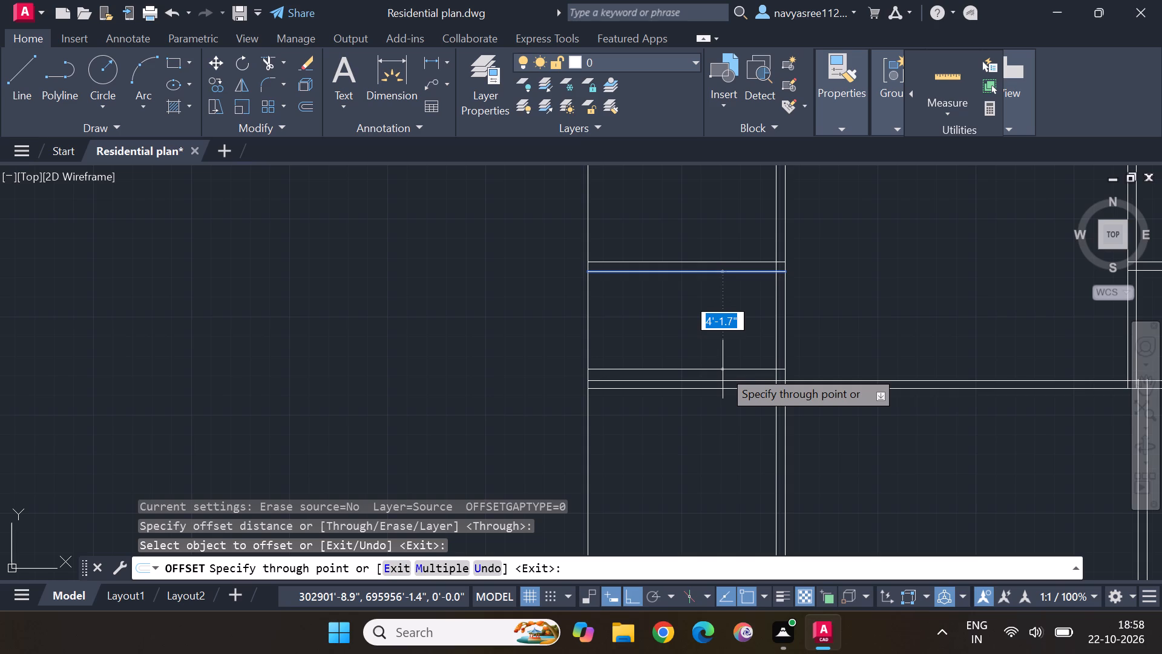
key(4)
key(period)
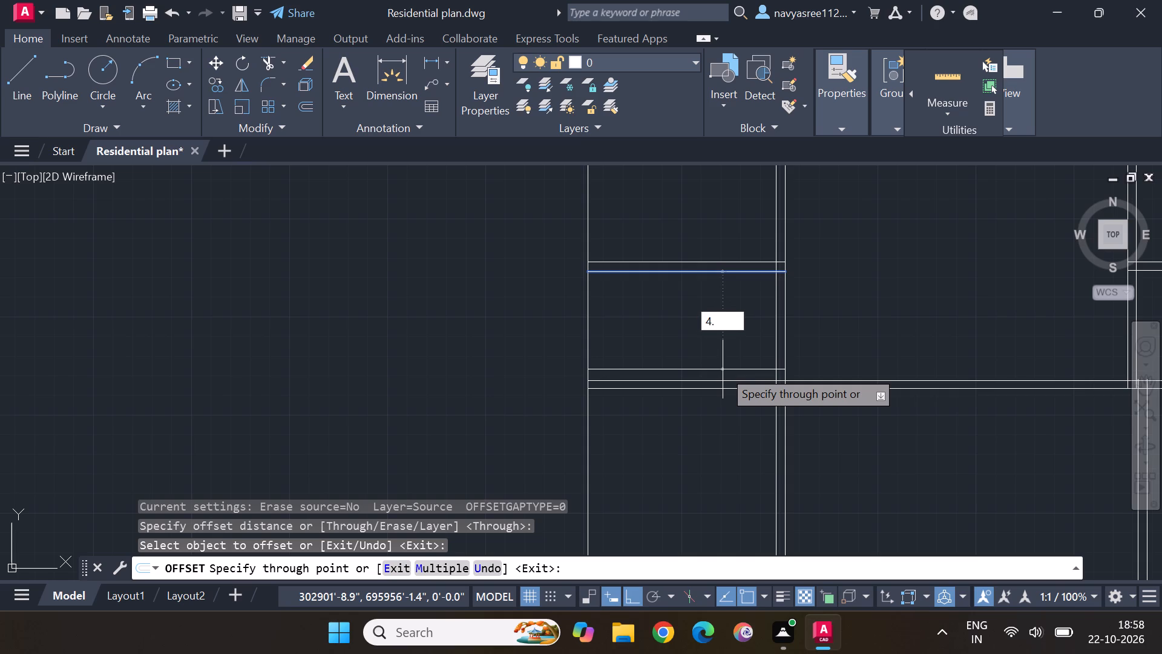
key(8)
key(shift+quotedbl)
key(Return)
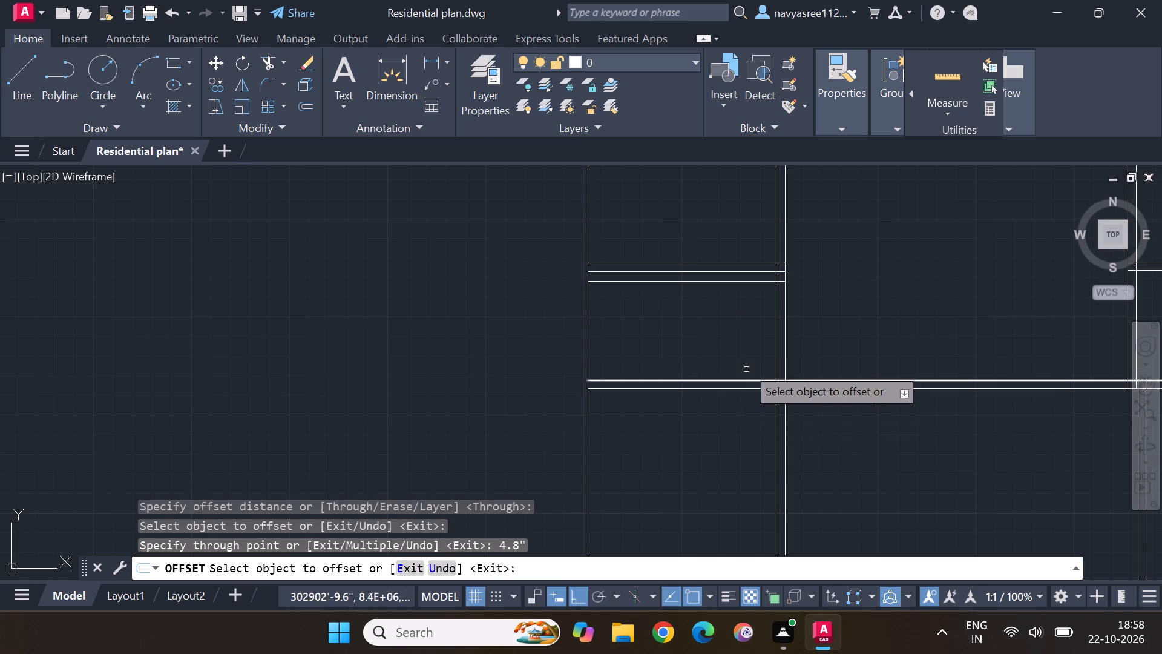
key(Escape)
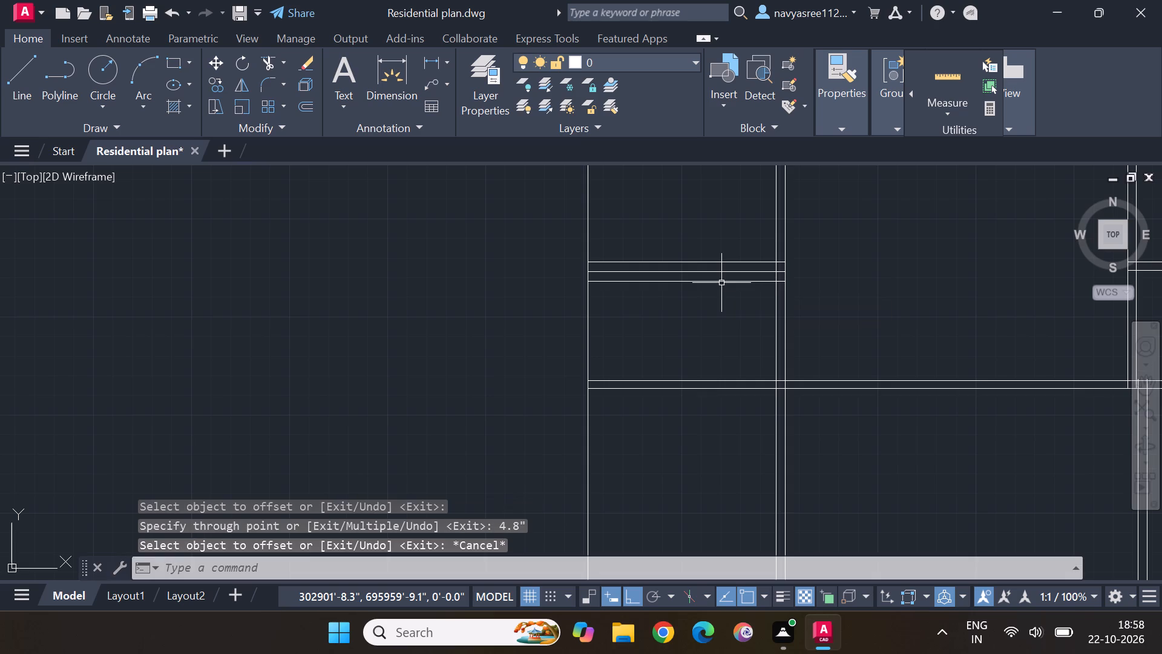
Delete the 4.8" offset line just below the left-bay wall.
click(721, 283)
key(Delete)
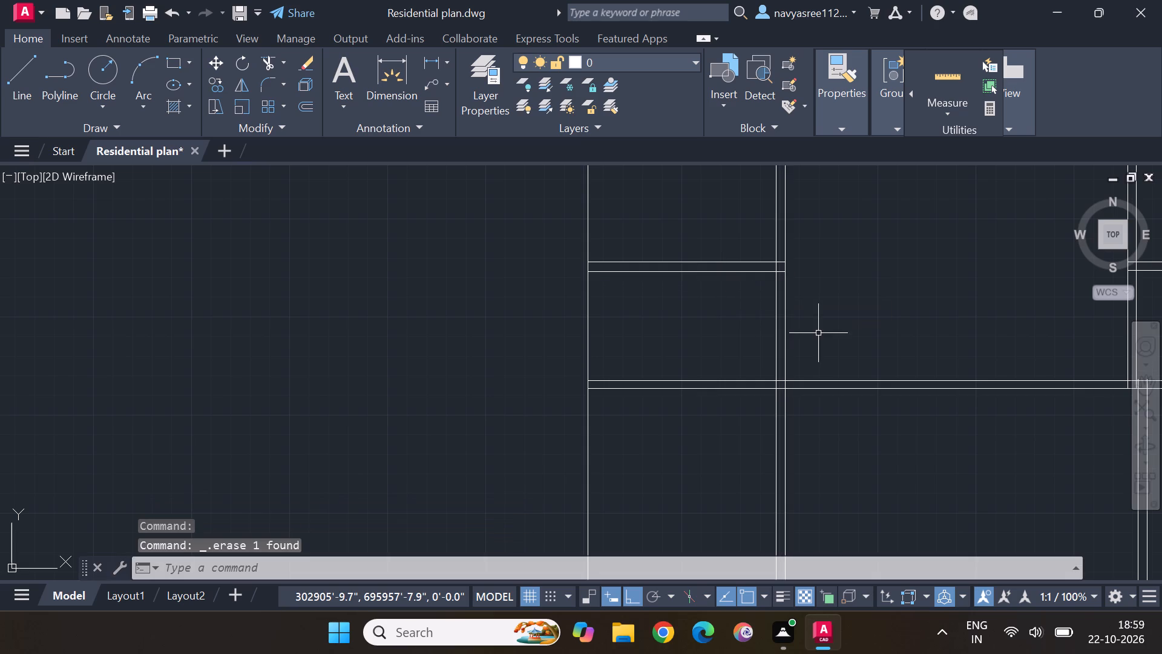
Offset the upper line of the lower cross wall upward by 4.8".
scroll(818, 333, down, 1)
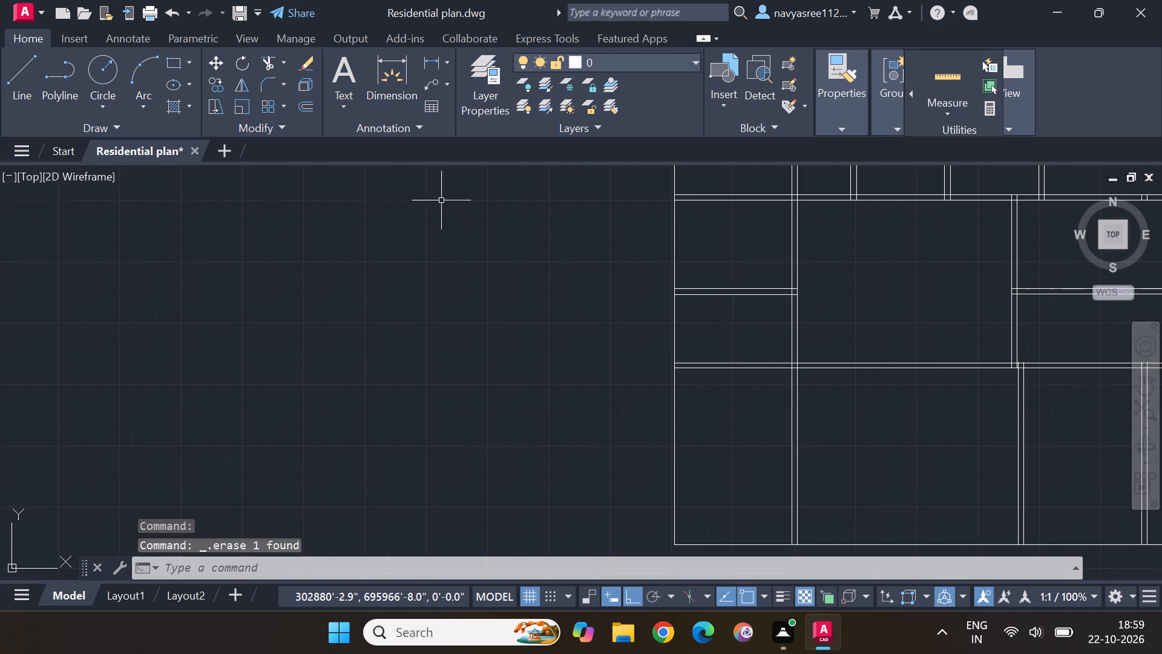
click(306, 98)
key(Return)
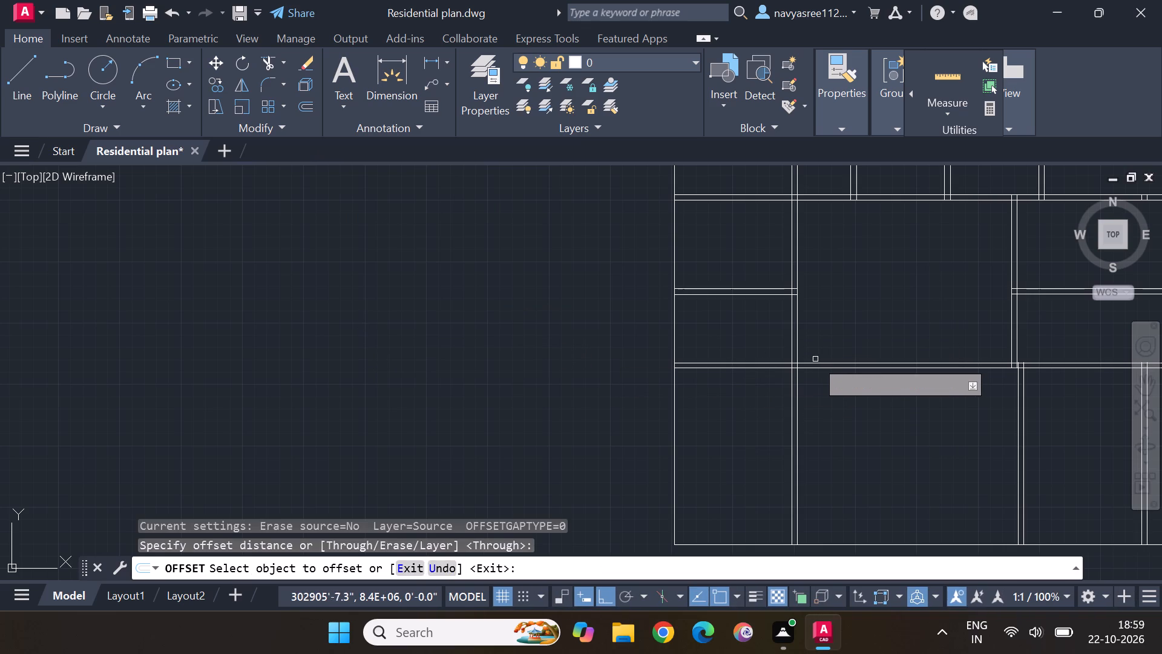
click(750, 363)
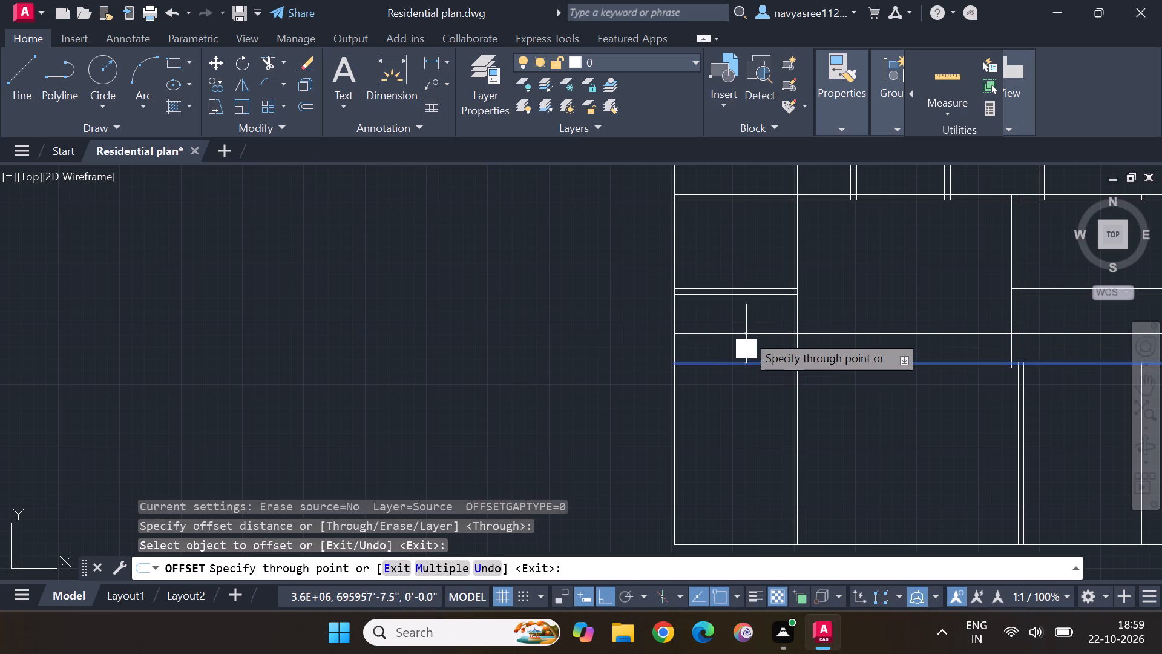
key(4)
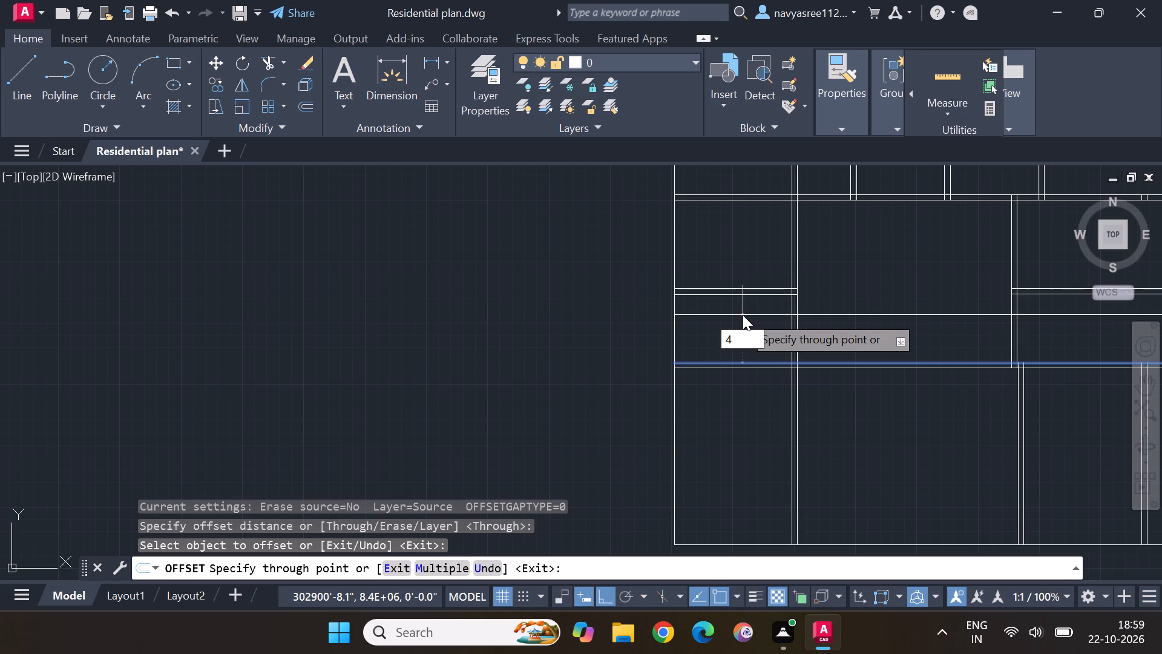
key(period)
key(8)
key(shift+quotedbl)
key(Return)
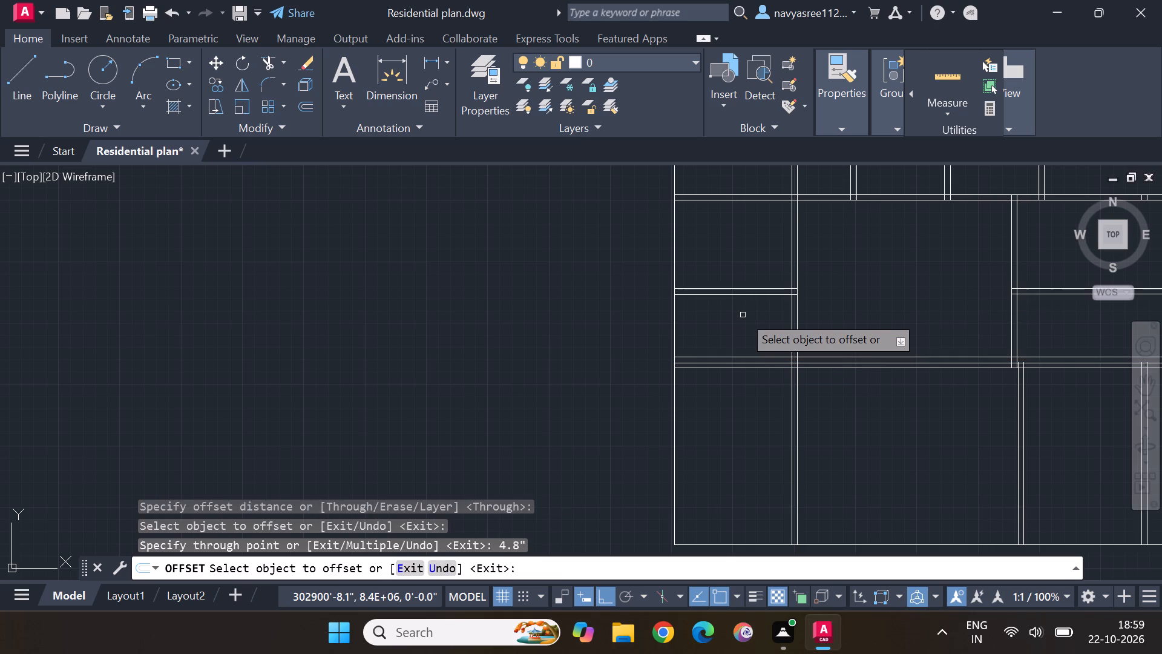
key(Escape)
key(Escape)
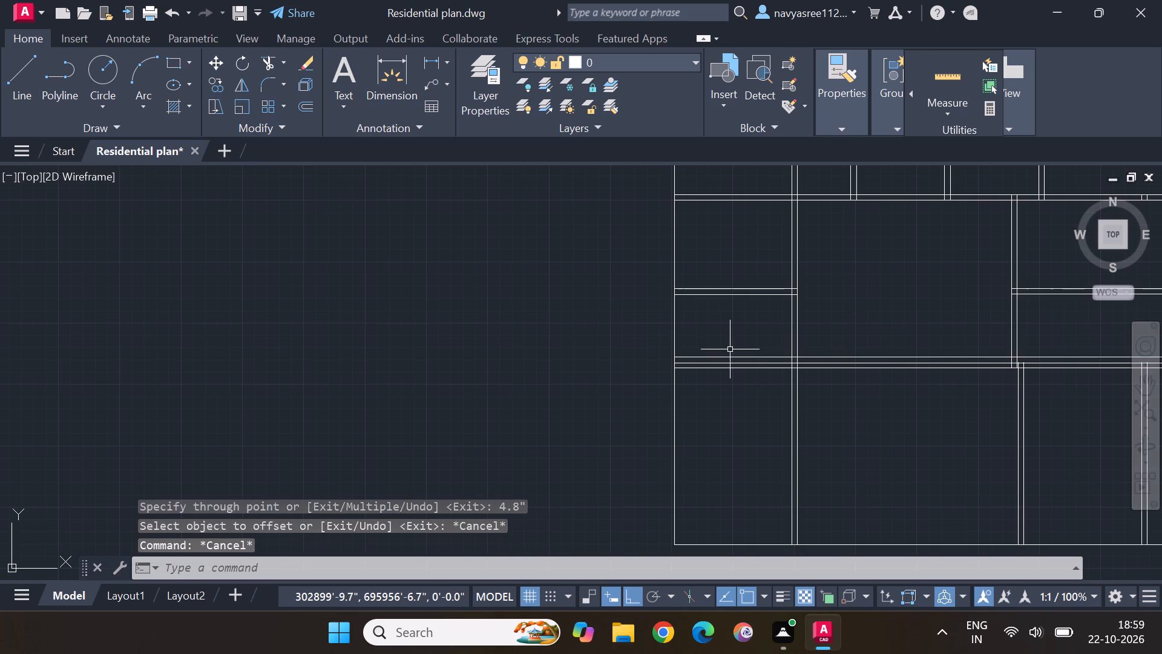
Delete the 4.8" offset line just above the lower cross wall.
click(733, 356)
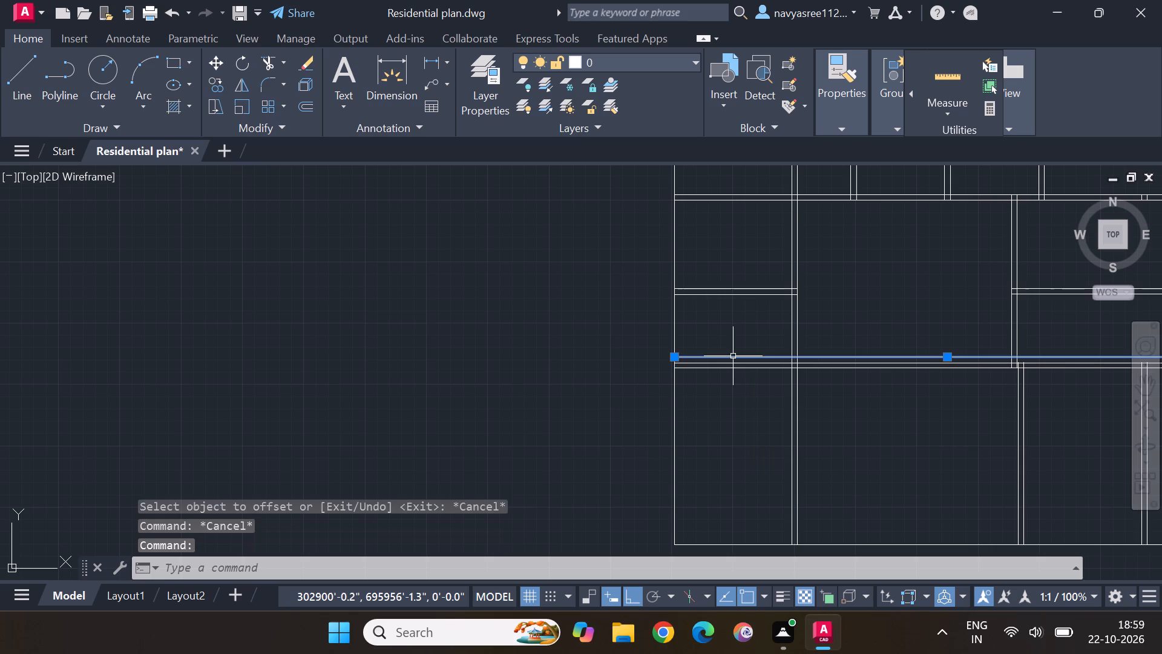
key(Delete)
Offset the lower line of the lower cross wall downward by 12'.
scroll(786, 362, down, 1)
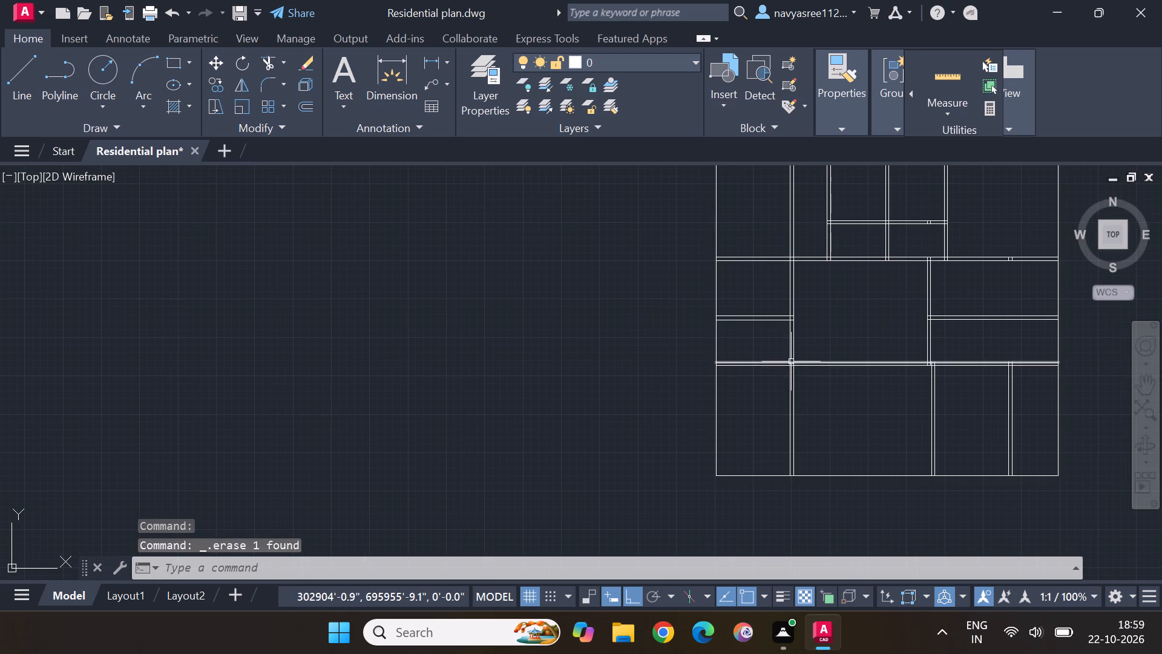
scroll(796, 363, up, 3)
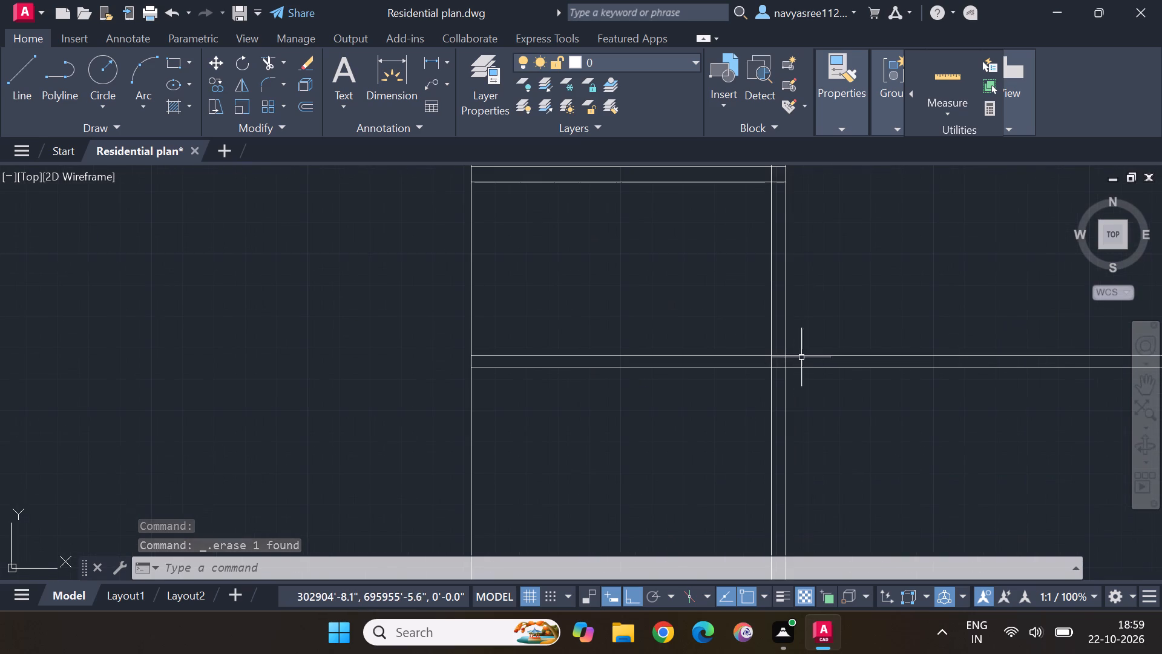
scroll(831, 344, down, 2)
scroll(896, 332, down, 1)
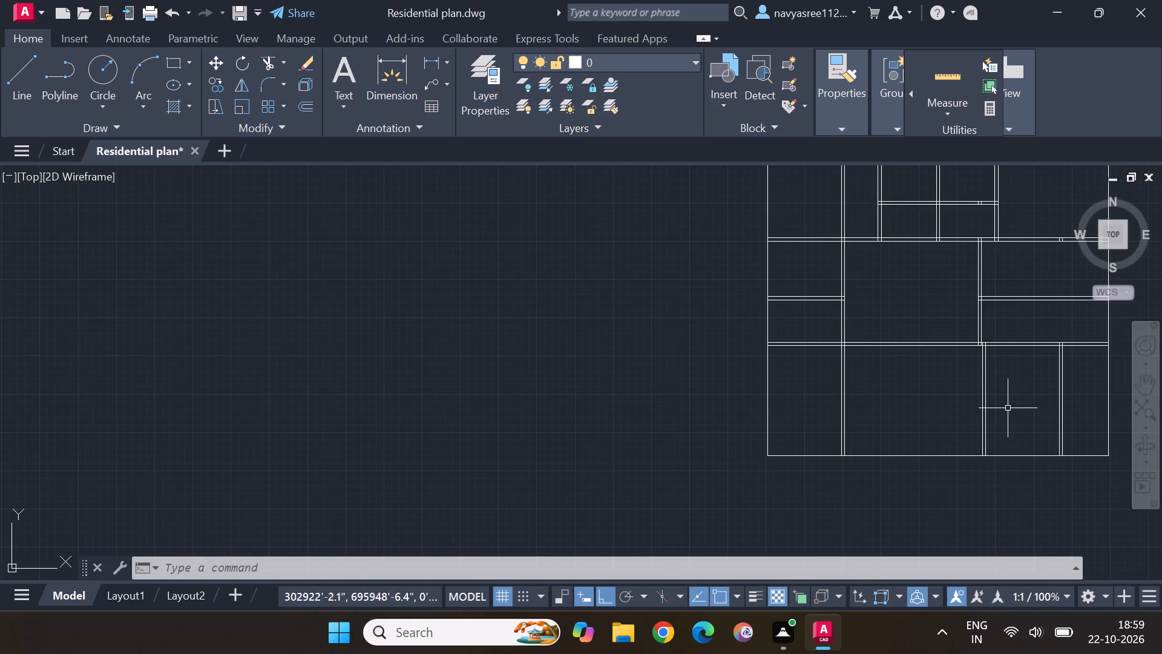
scroll(780, 304, up, 1)
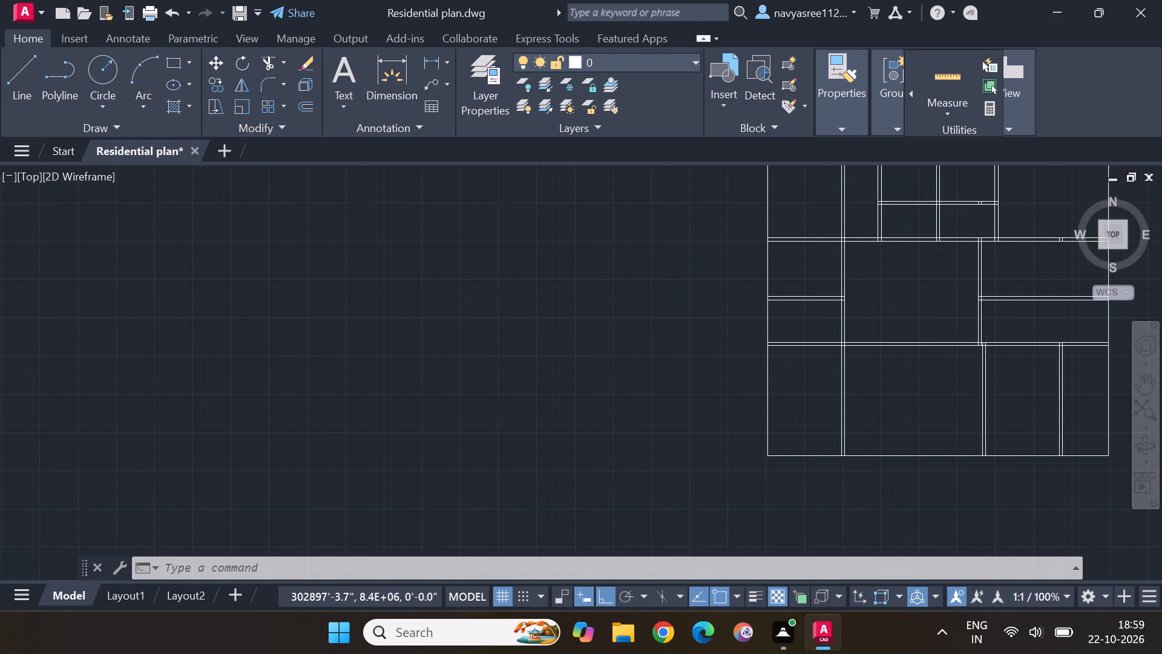
scroll(780, 304, up, 1)
scroll(780, 304, down, 1)
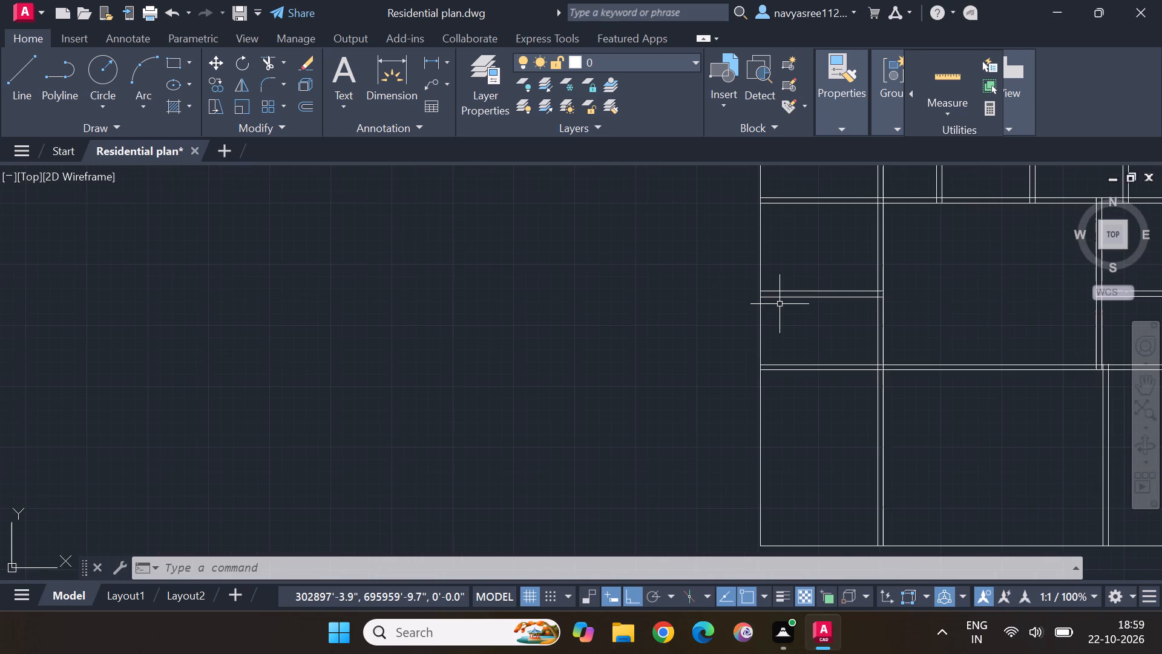
middle_drag(898, 428, 904, 406)
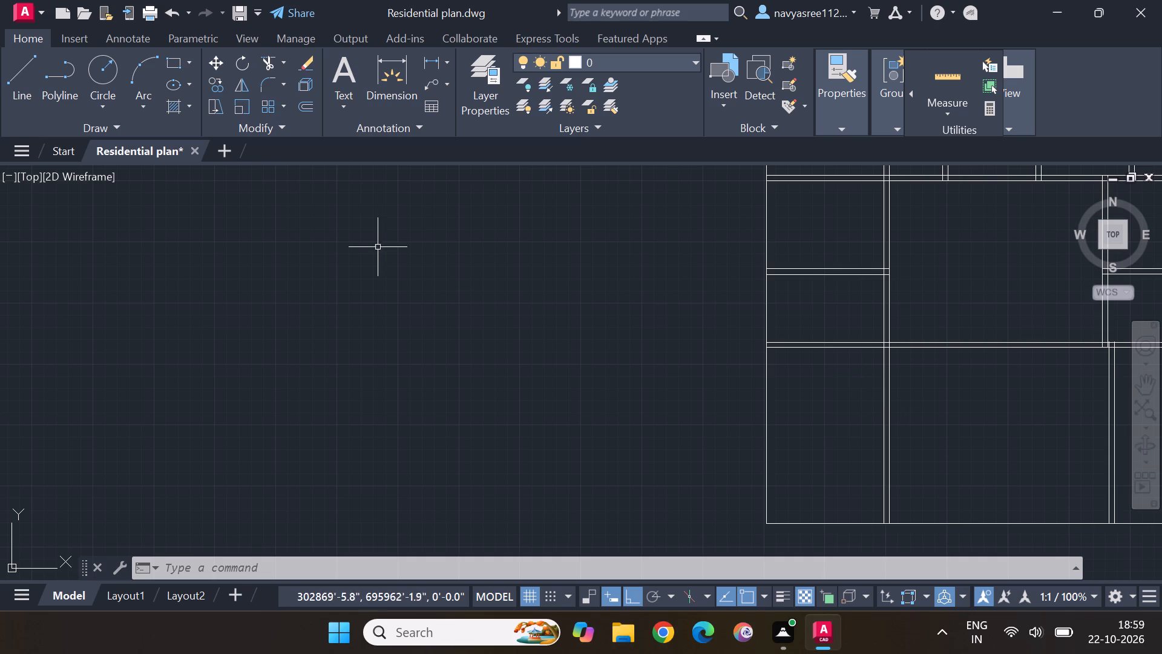
click(309, 107)
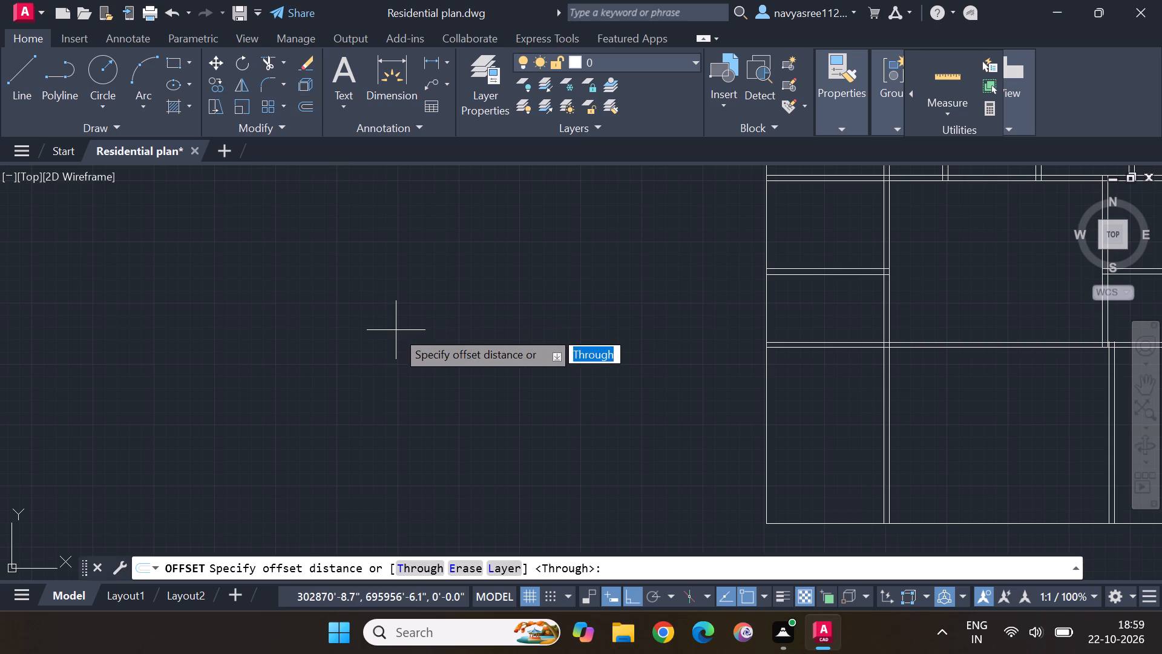
key(Return)
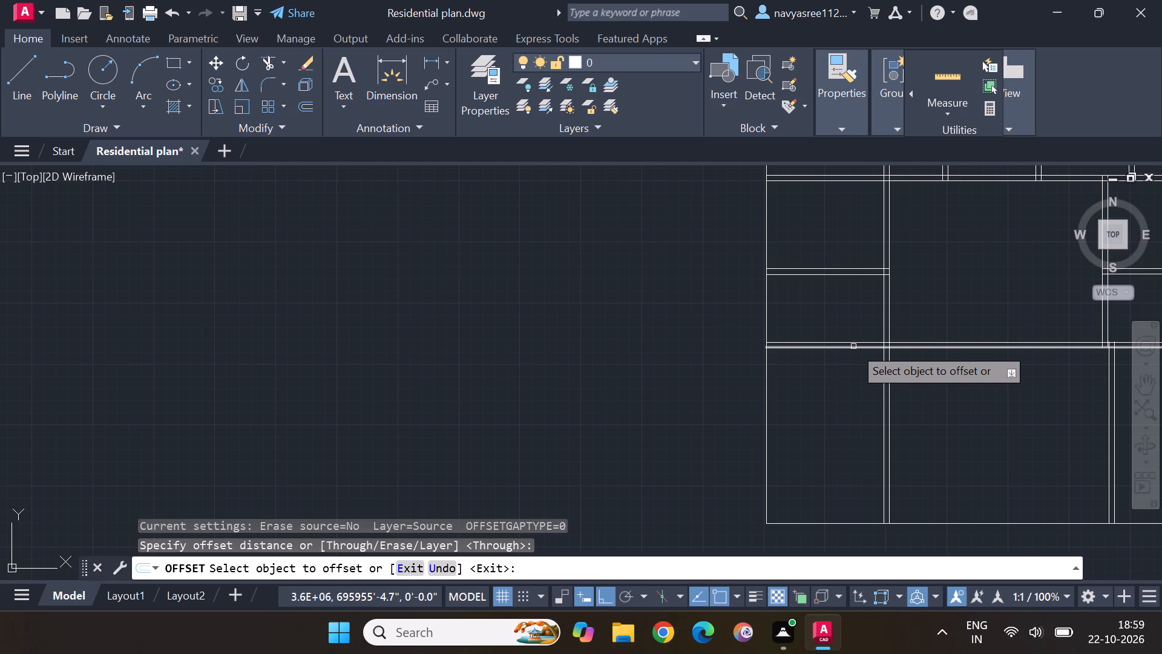
click(854, 346)
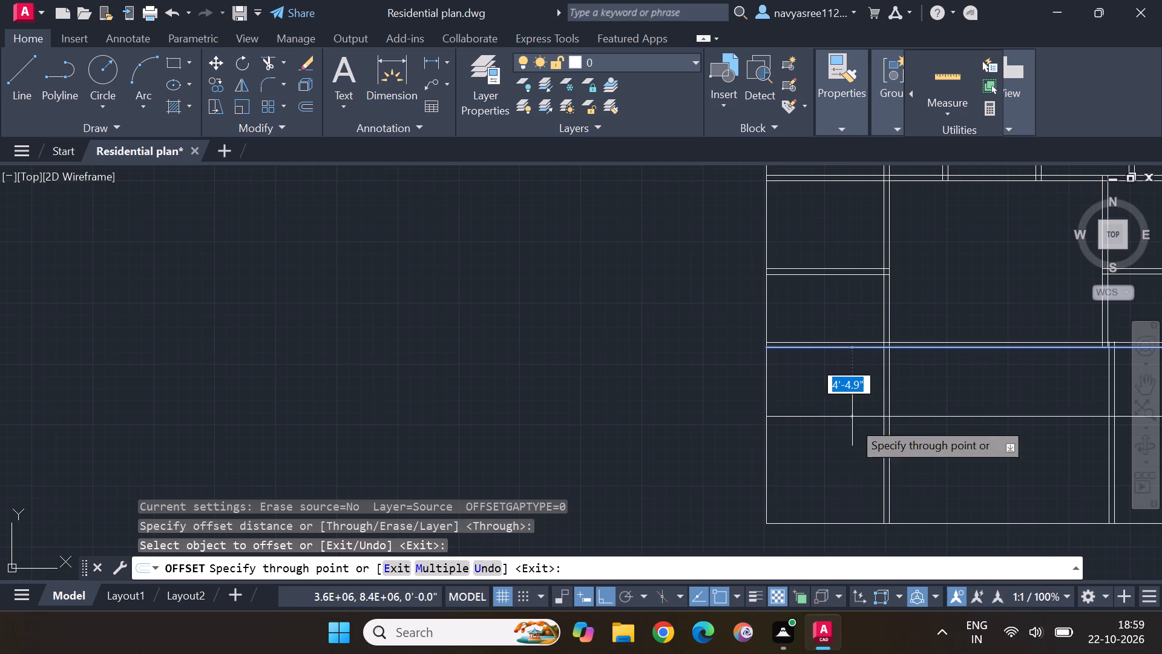
text(12')
key(Return)
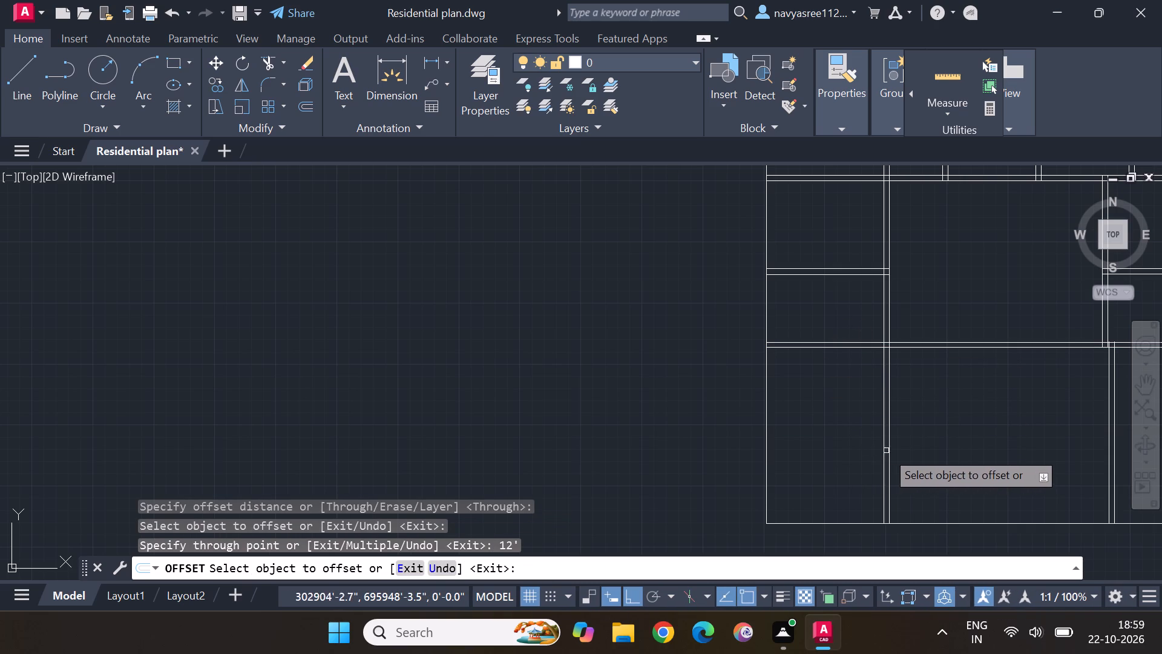
Offset the left outer wall line 12' into the plan, and offset that new line 4.5" further right to form a vertical wall.
click(767, 449)
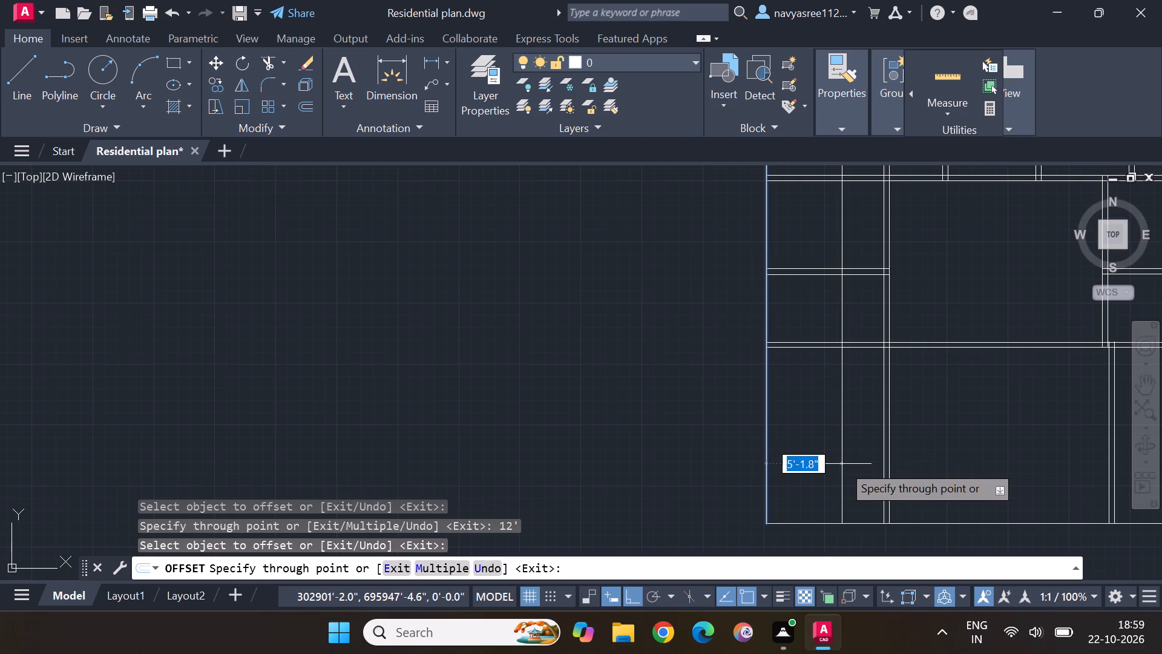
text(12')
key(Return)
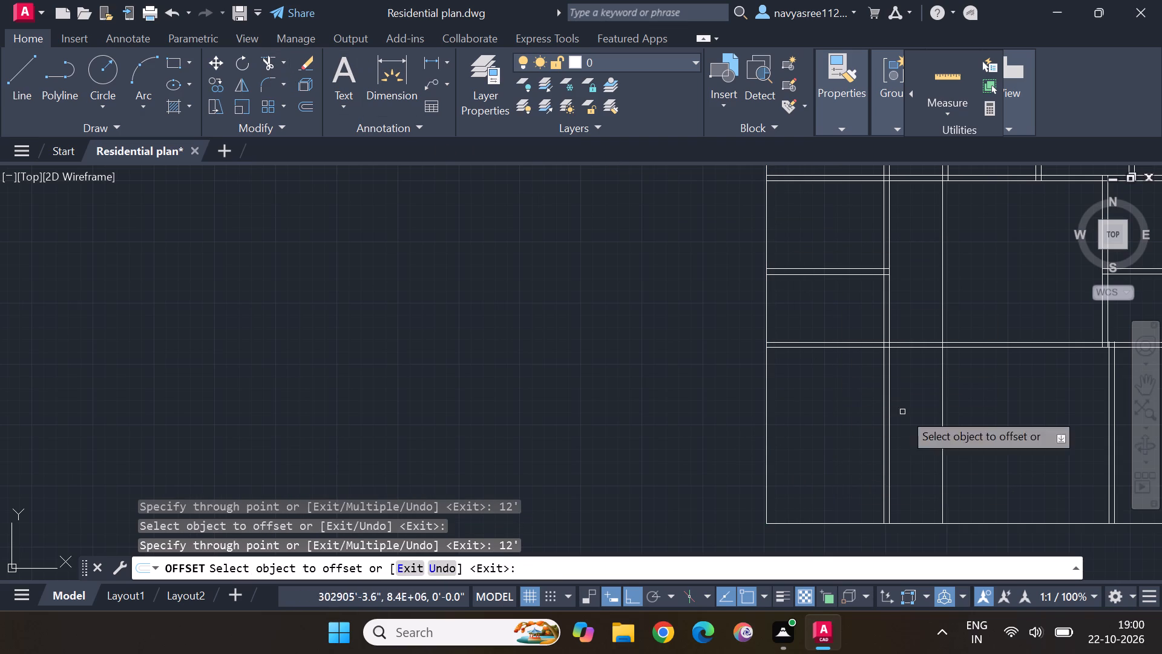
click(944, 444)
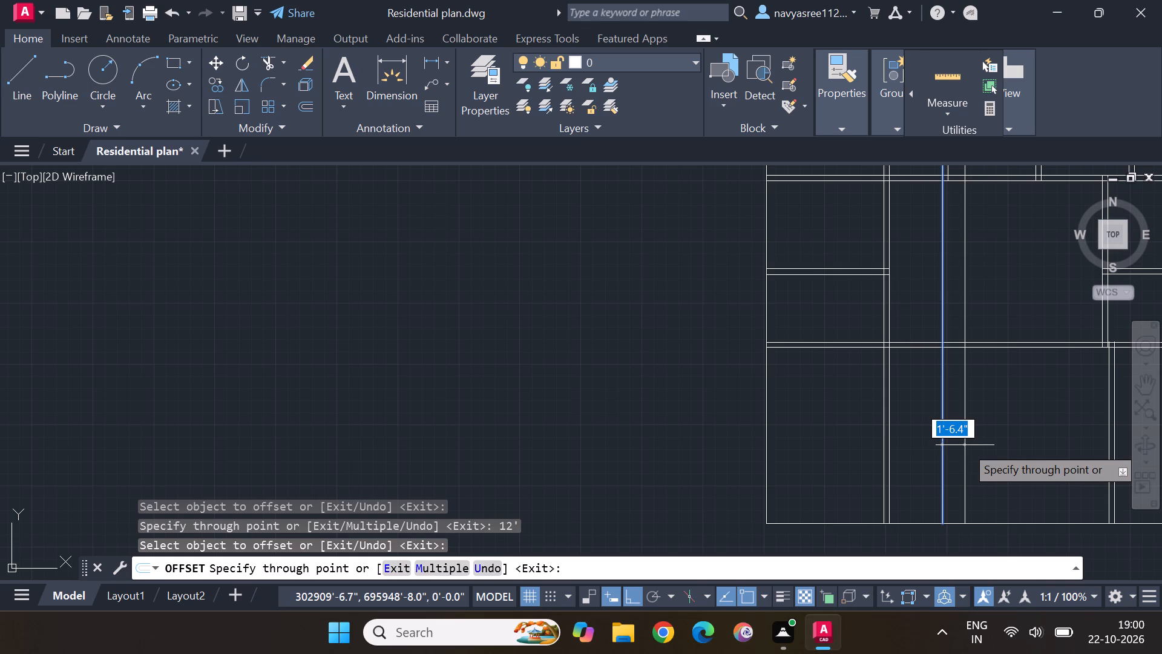
text(4.5)
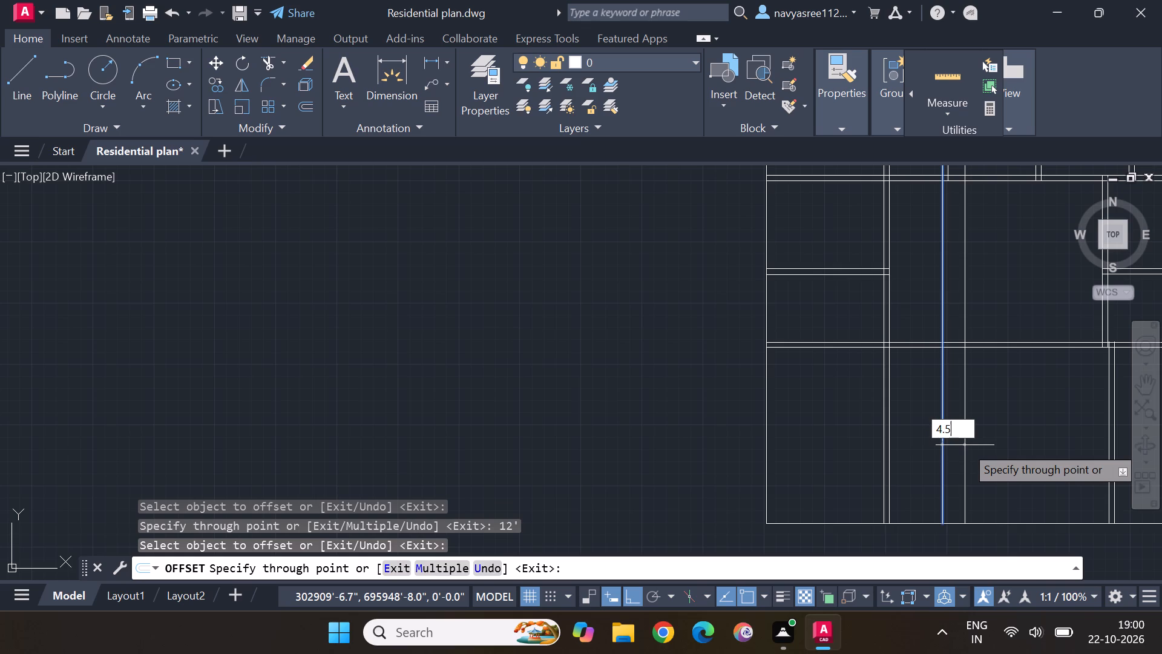
key(shift+quotedbl)
key(Return)
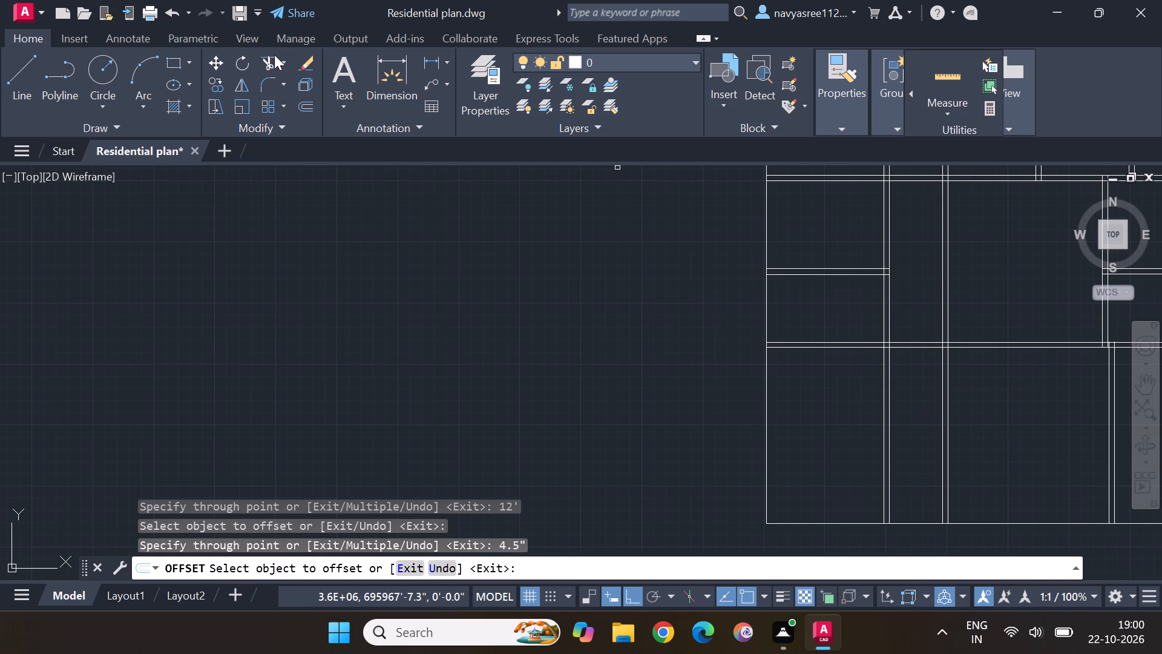
Trim the left bay's old vertical wall off below the lower cross wall and open up their T-junction.
click(269, 59)
drag(918, 423, 852, 451)
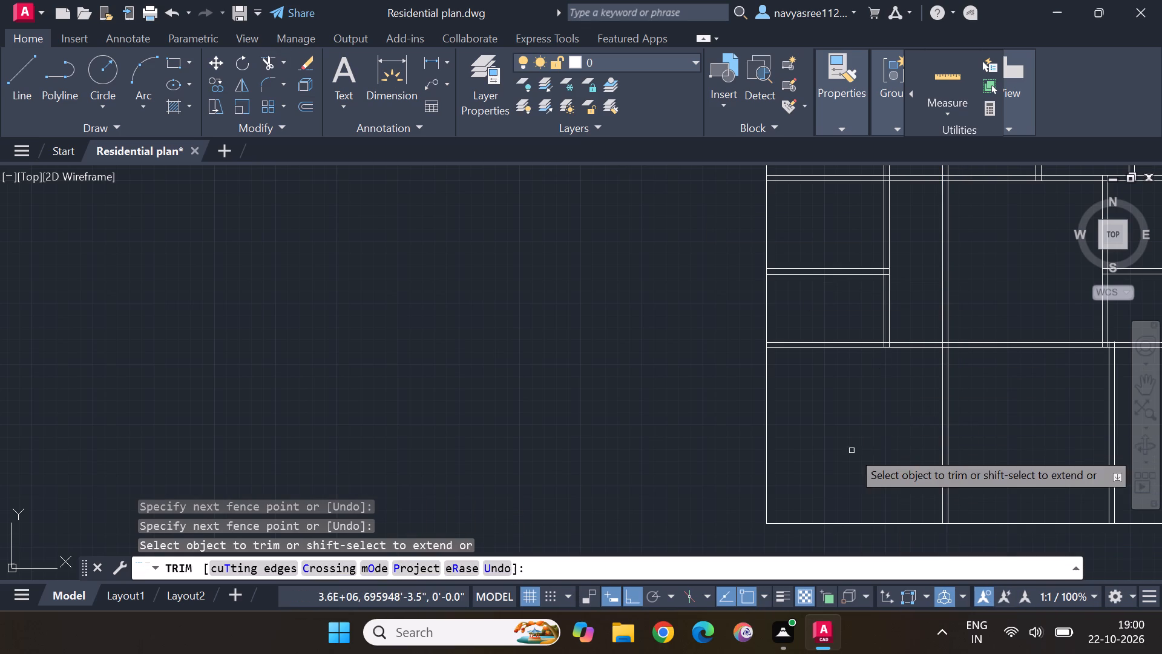
scroll(894, 344, up, 5)
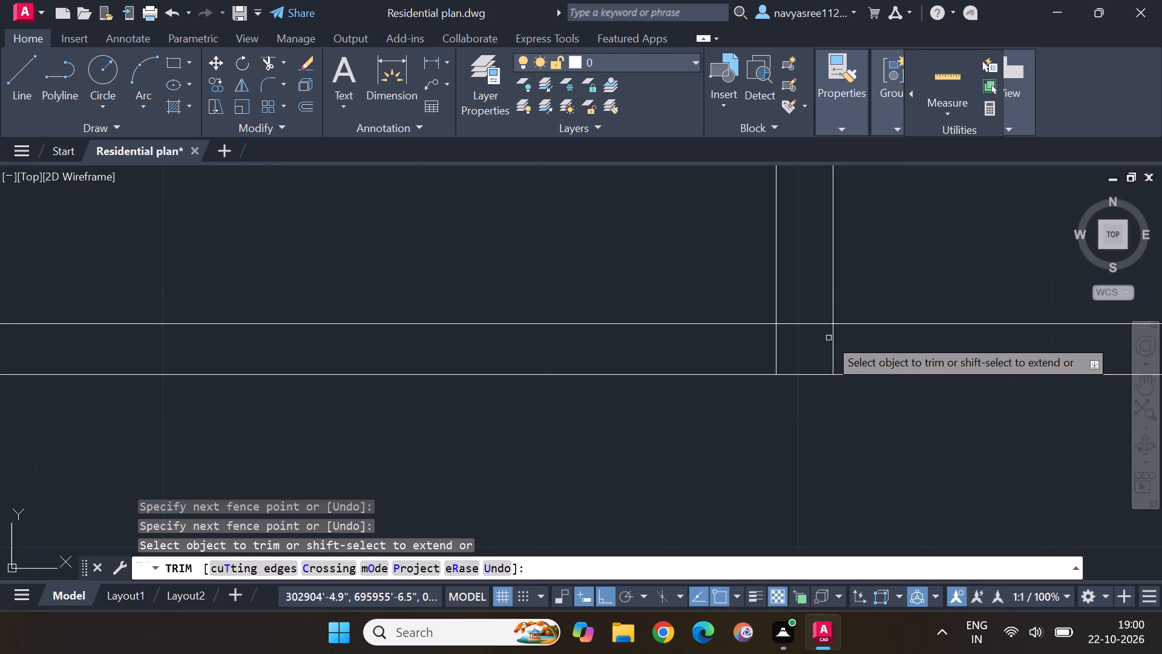
drag(849, 343, 757, 349)
drag(803, 305, 803, 325)
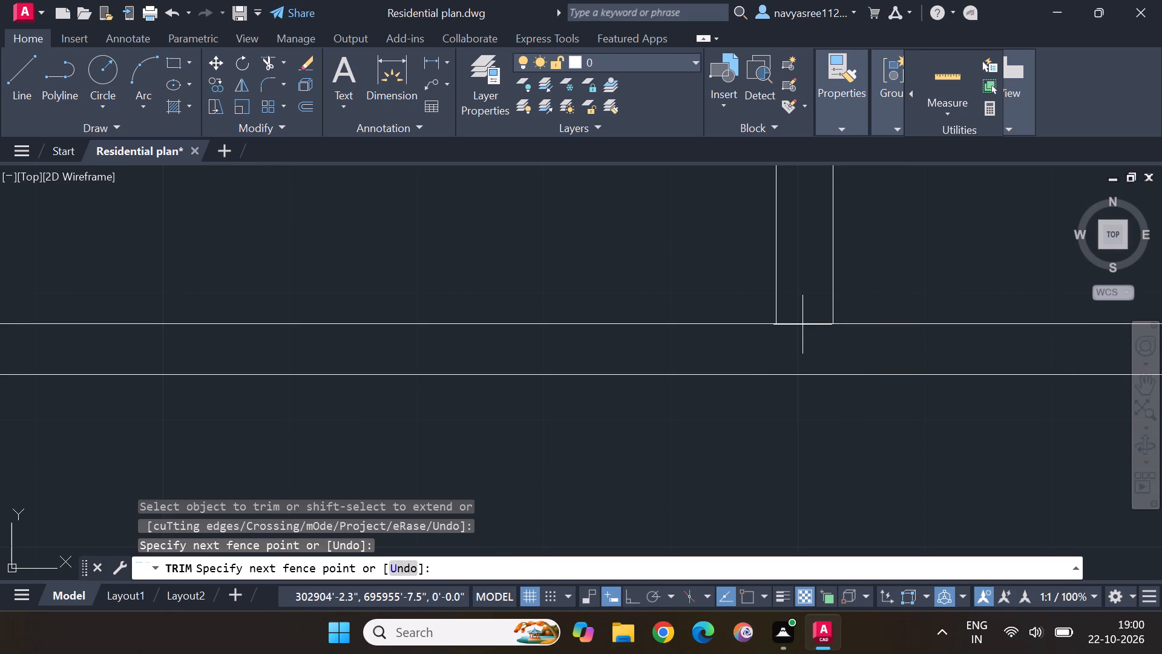
drag(803, 325, 799, 345)
Trim the overlapping lines where the new vertical wall crosses the lower cross wall.
scroll(998, 383, down, 2)
middle_drag(1071, 434, 1068, 438)
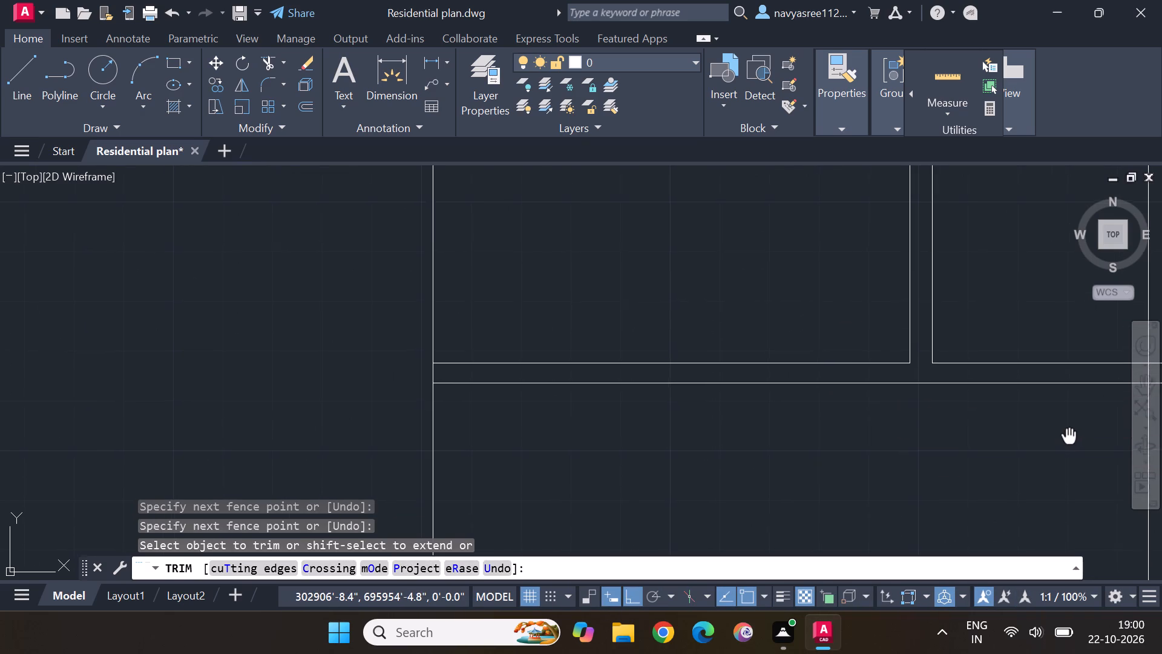
middle_drag(1068, 438, 609, 453)
scroll(663, 403, up, 3)
drag(739, 369, 938, 390)
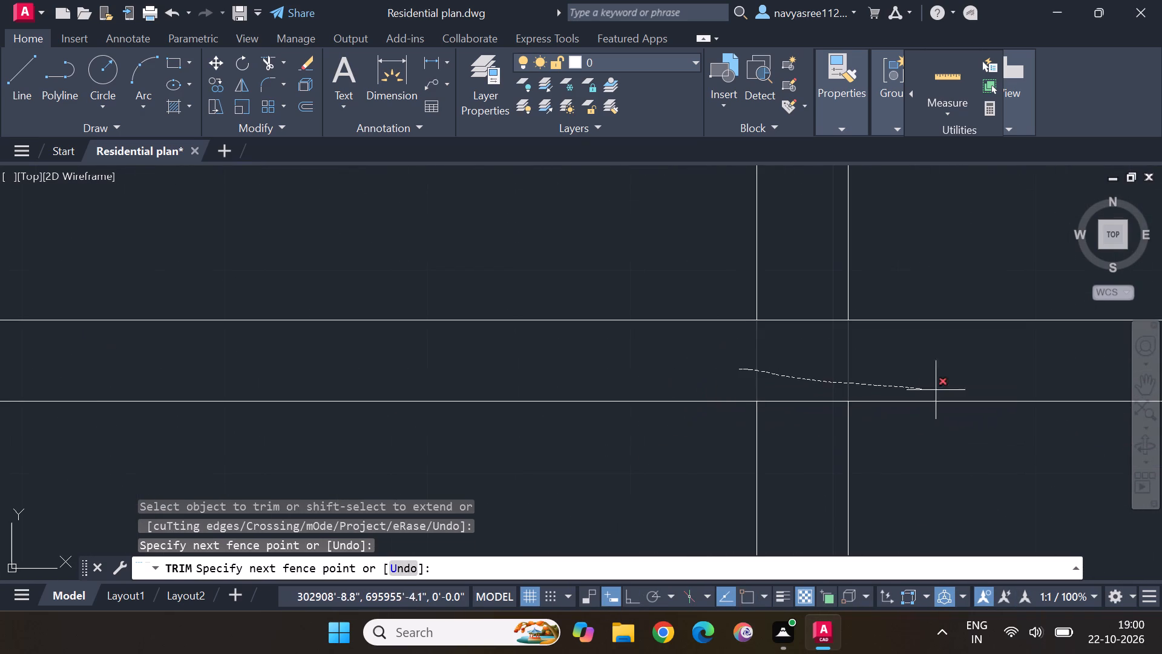
drag(938, 390, 950, 390)
drag(806, 308, 798, 449)
Trim the overlapping lines where the left-bay horizontal wall meets the bay's vertical wall.
scroll(789, 437, down, 4)
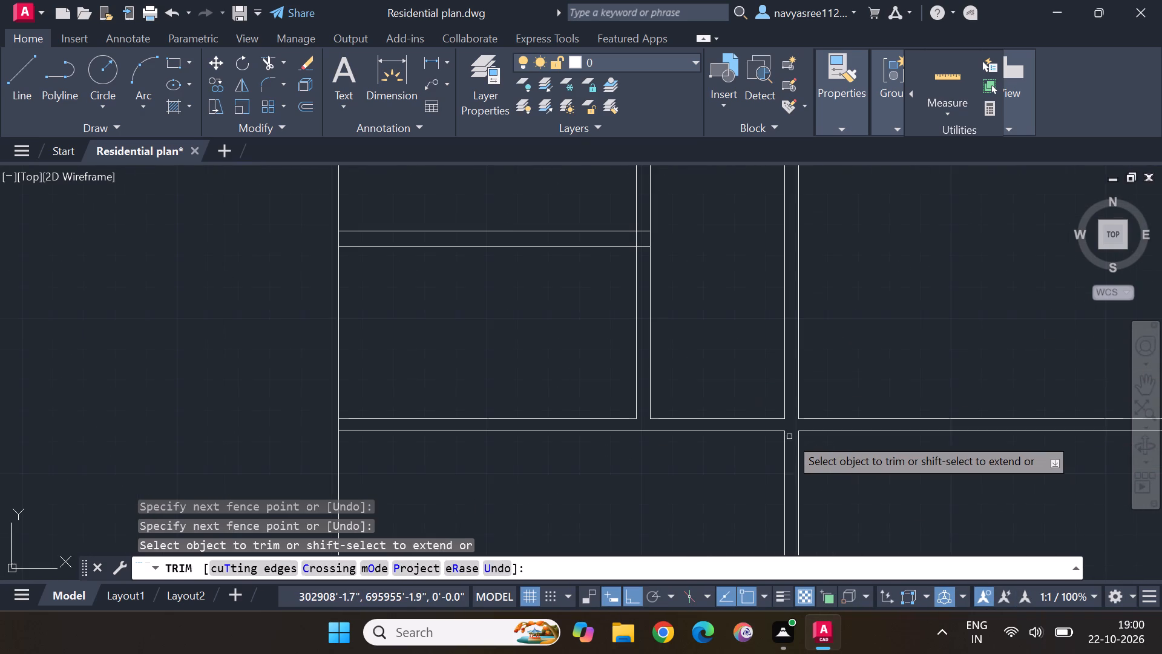
scroll(676, 225, up, 3)
middle_drag(675, 255, 876, 355)
scroll(814, 357, up, 2)
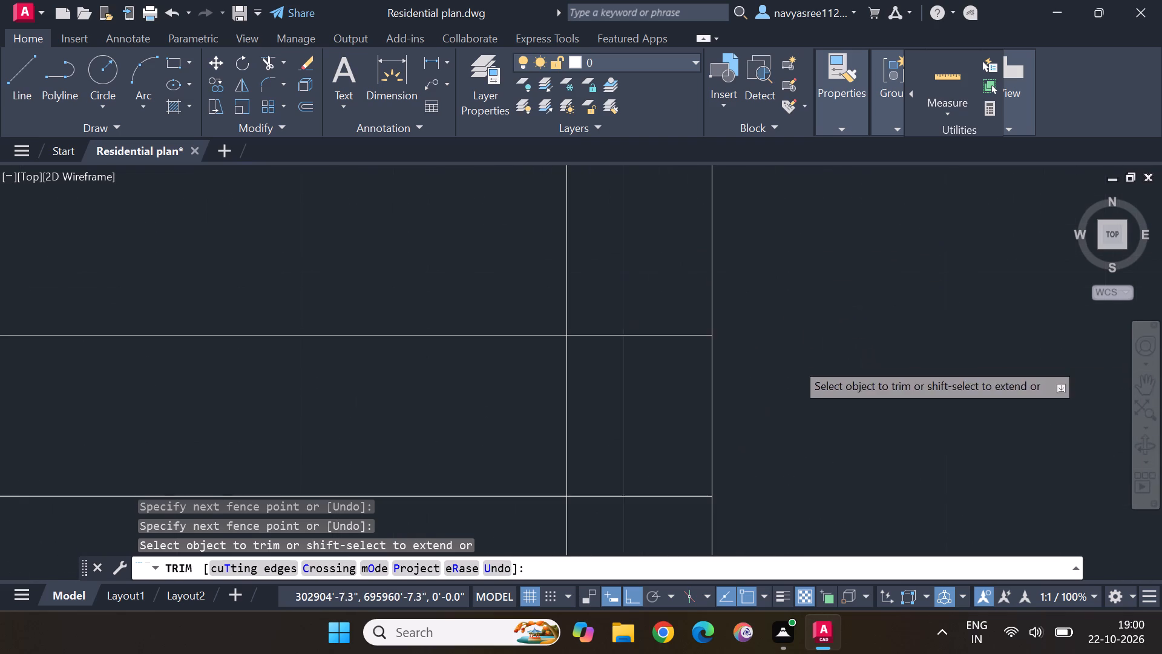
drag(632, 288, 632, 518)
drag(528, 407, 571, 415)
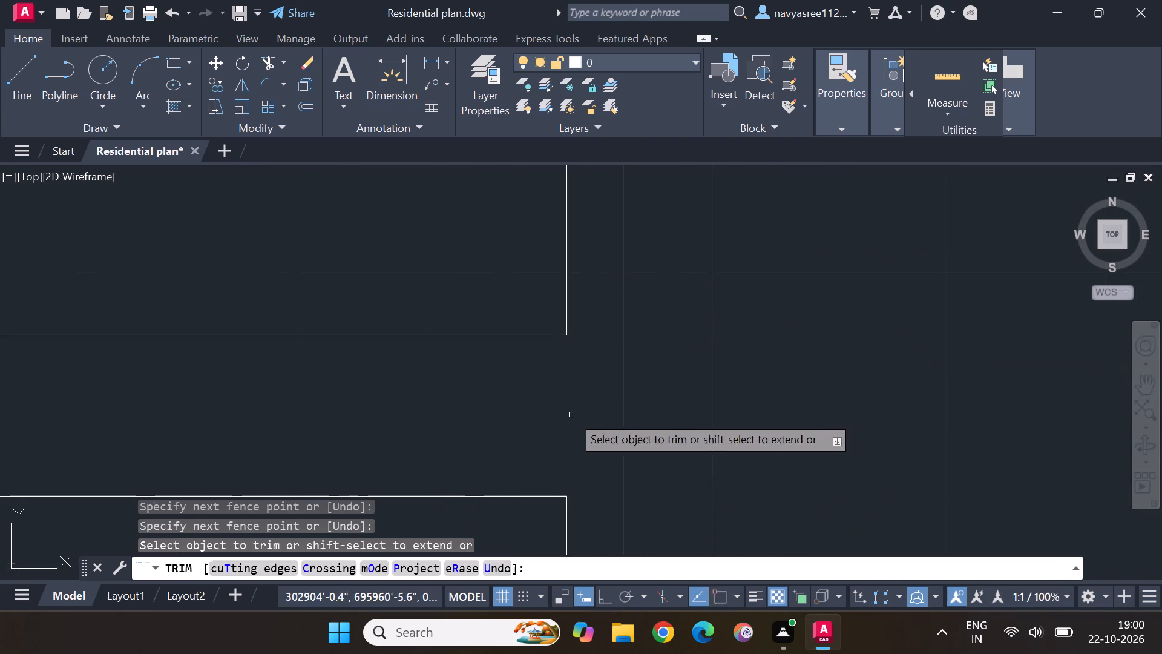
scroll(579, 415, down, 7)
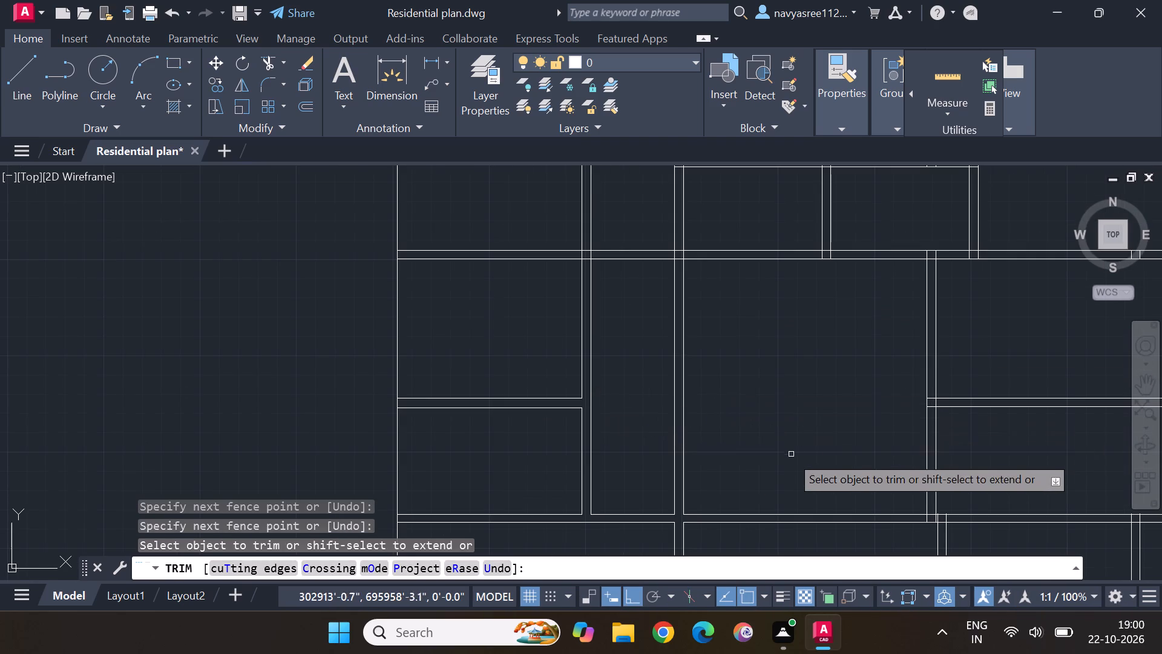
middle_drag(796, 474, 806, 208)
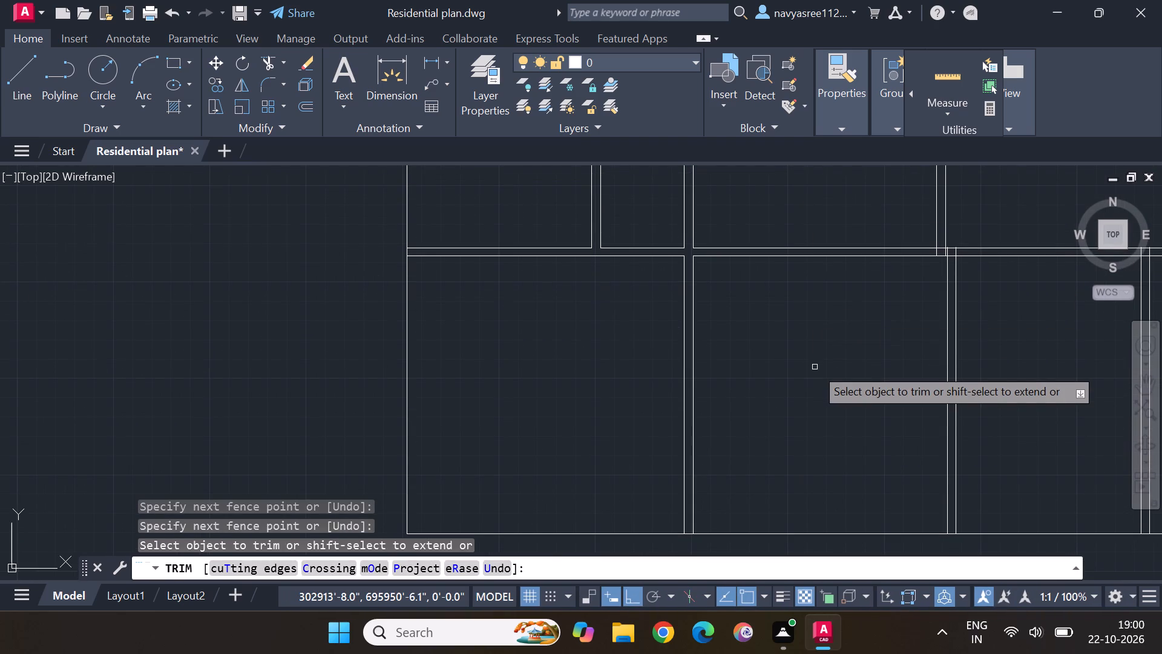
key(Escape)
key(Escape)
key(Escape)
key(Escape)
key(Escape)
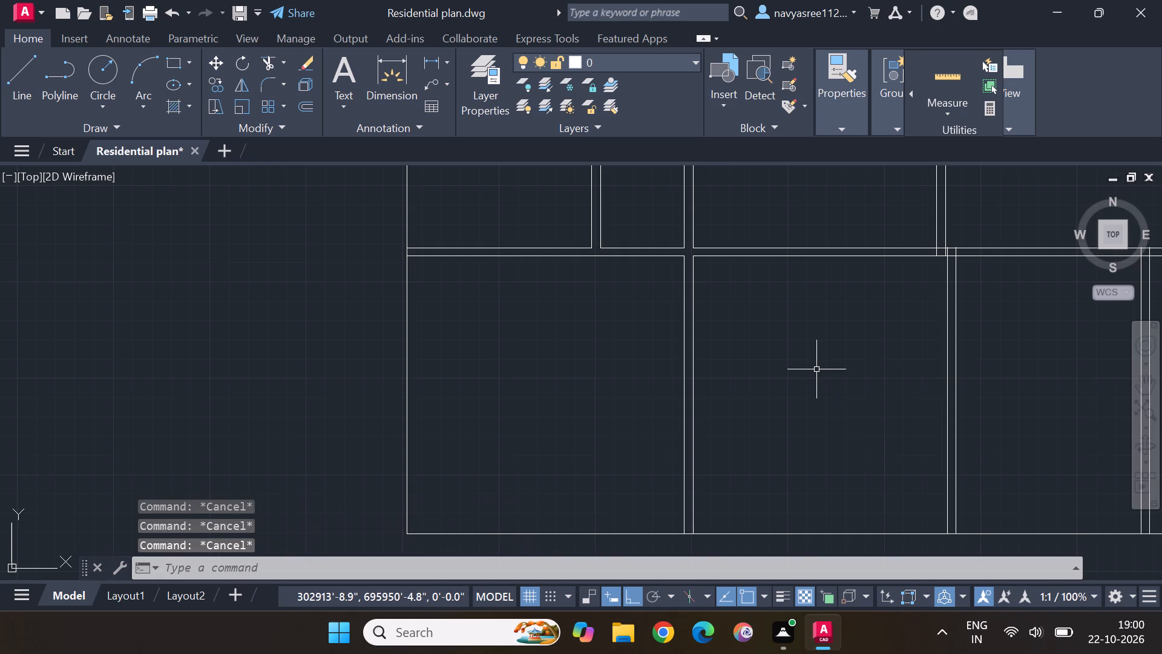
Offset the lower line of the lower cross wall, right of the new vertical wall, downward by 11'.
scroll(816, 372, down, 1)
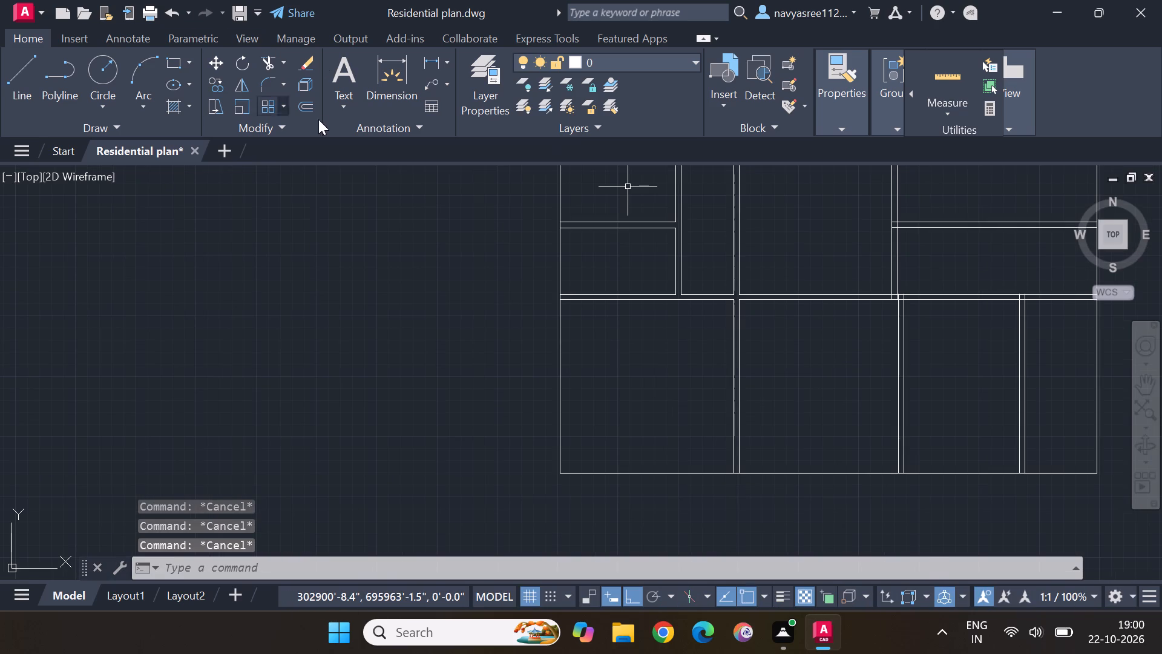
click(307, 104)
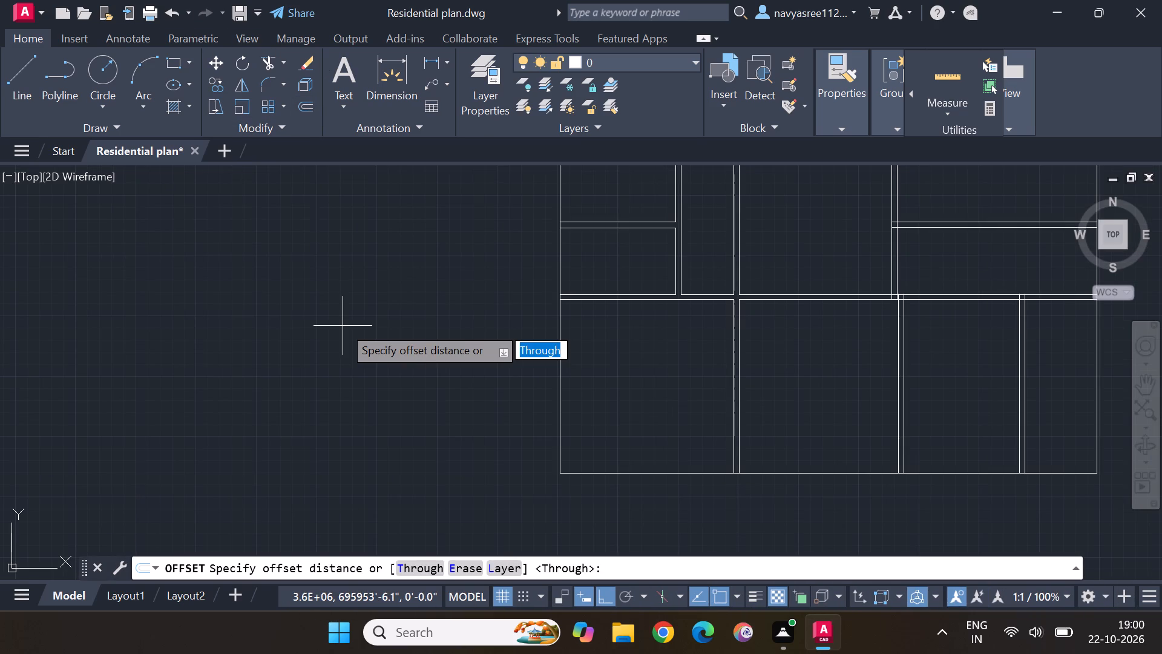
key(Return)
click(815, 300)
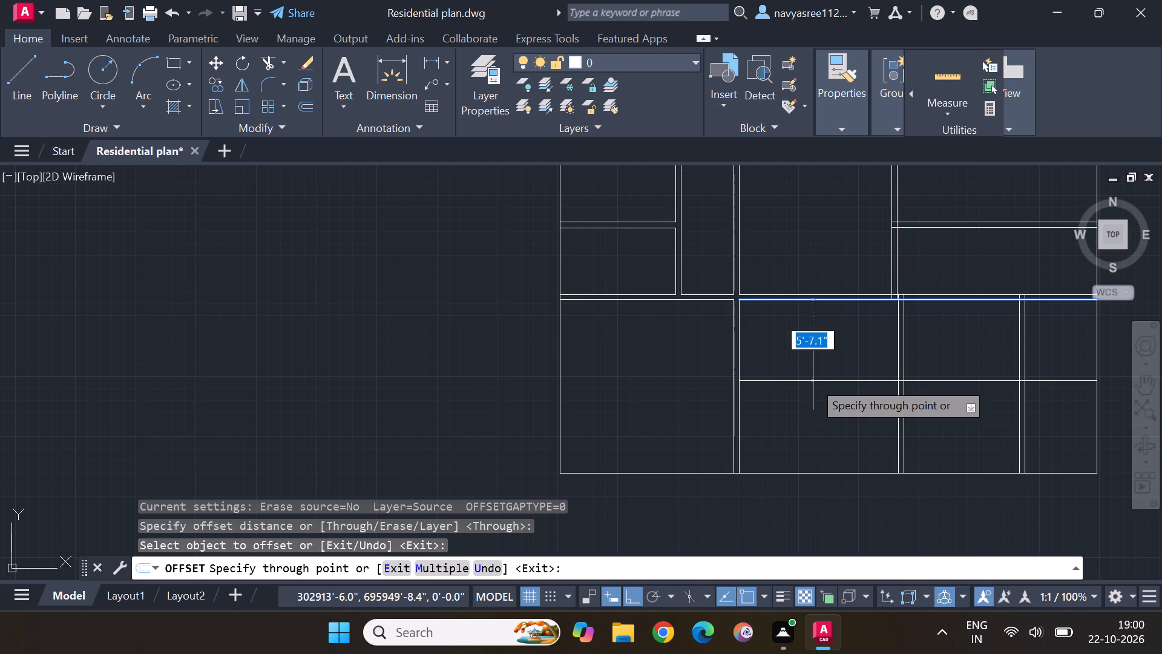
text(11)
key(apostrophe)
key(Return)
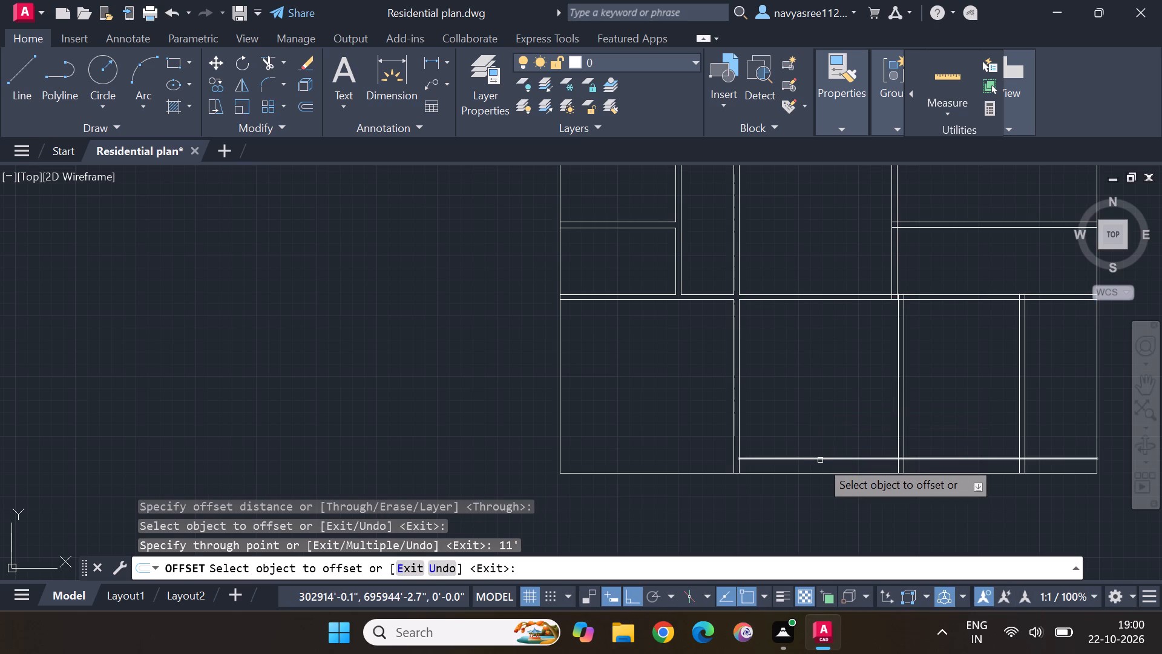
Trim away the plan's bottom outer line in the middle bay, between the bay's two vertical walls.
scroll(821, 460, up, 1)
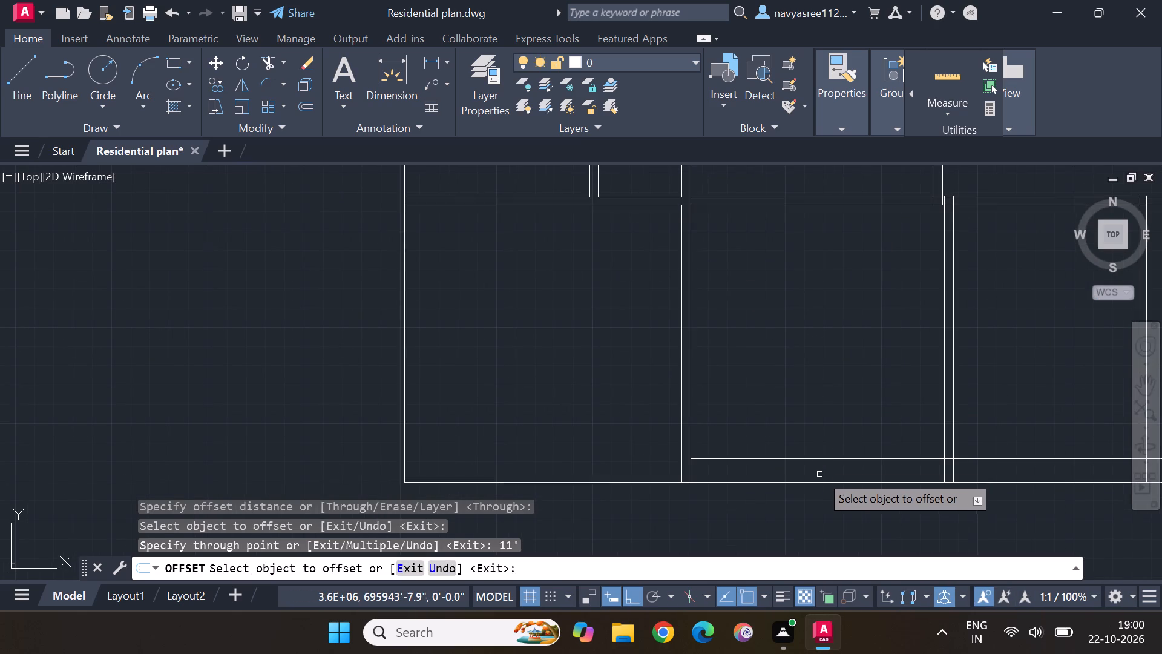
middle_drag(819, 475, 821, 409)
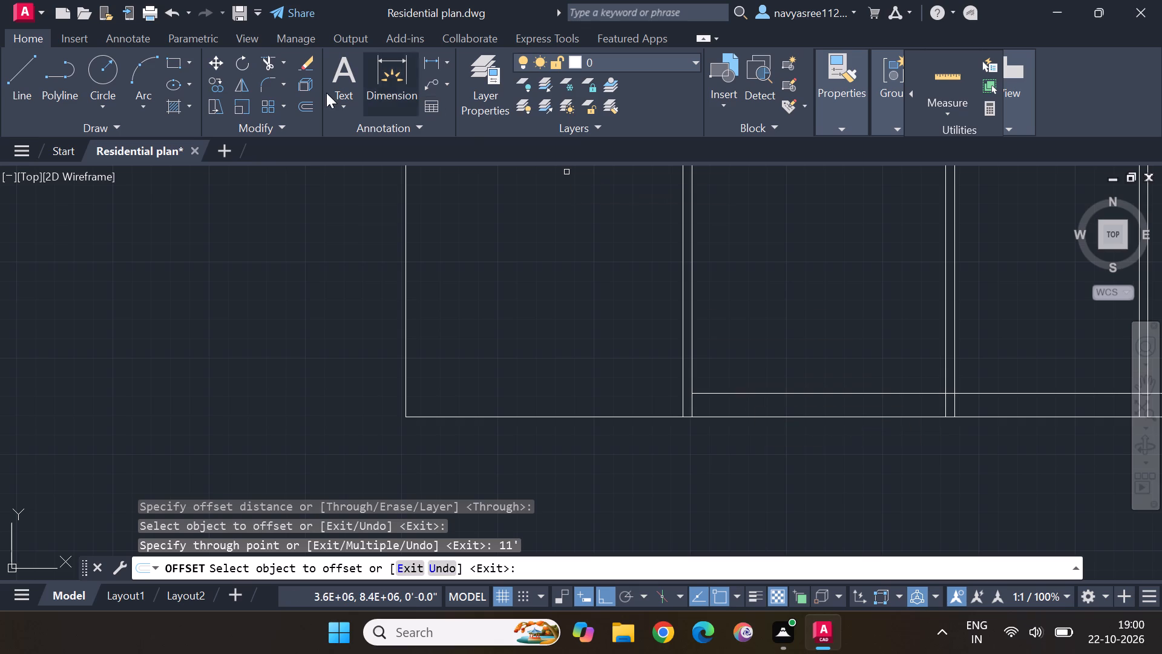
click(261, 58)
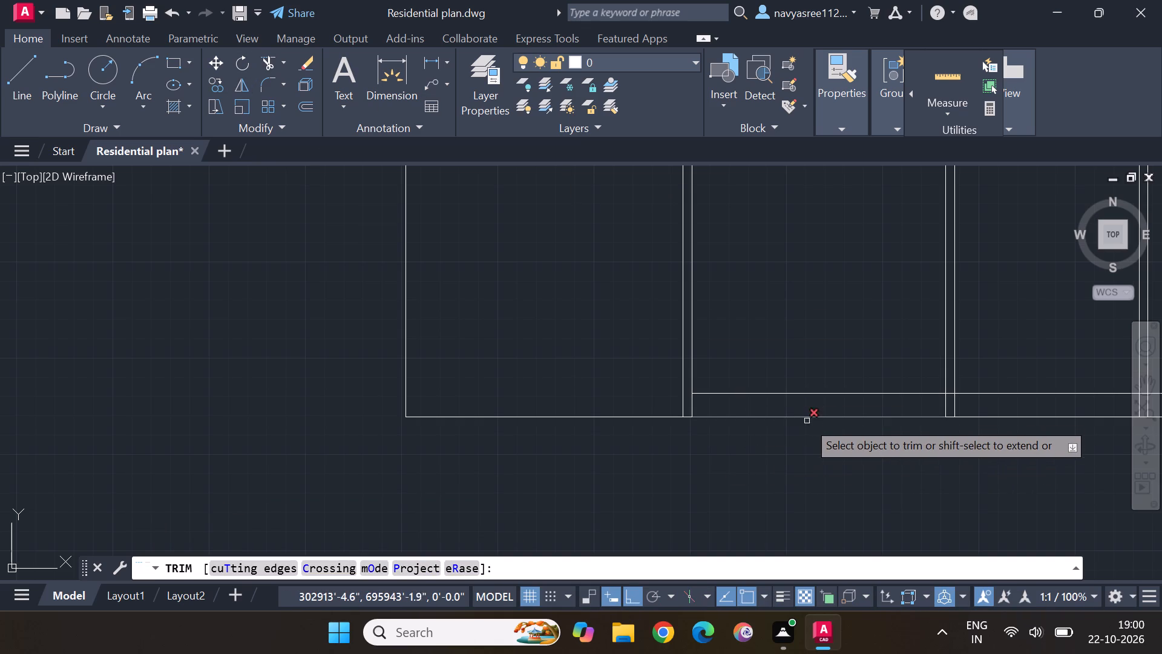
click(804, 417)
click(792, 417)
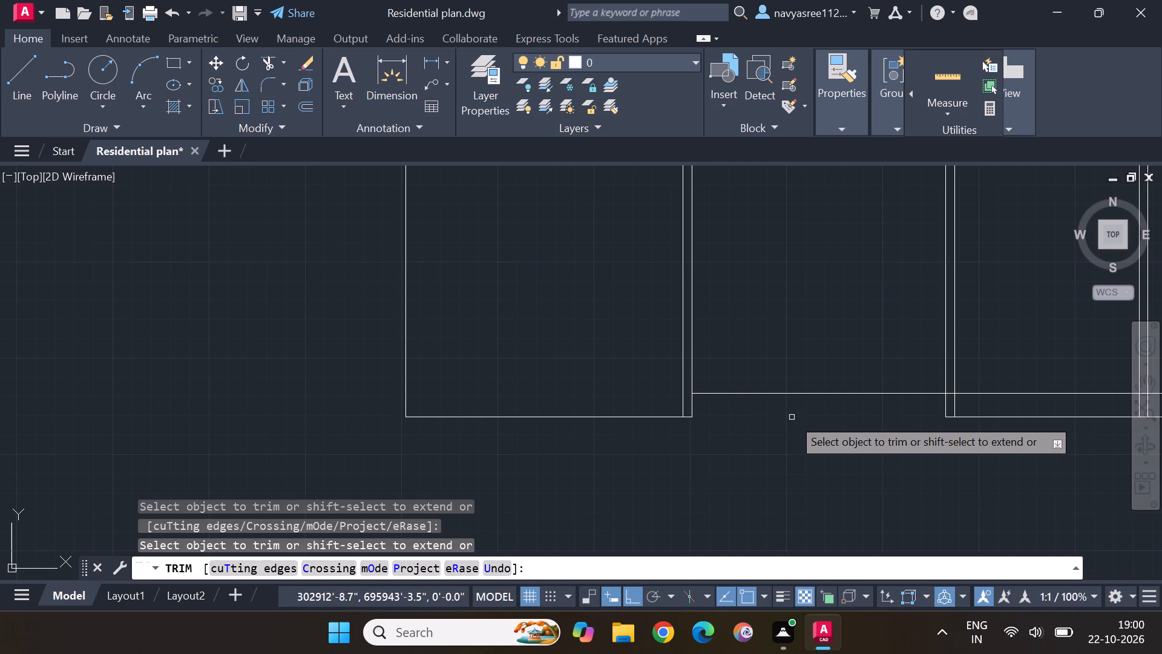
key(Escape)
key(Escape)
key(Escape)
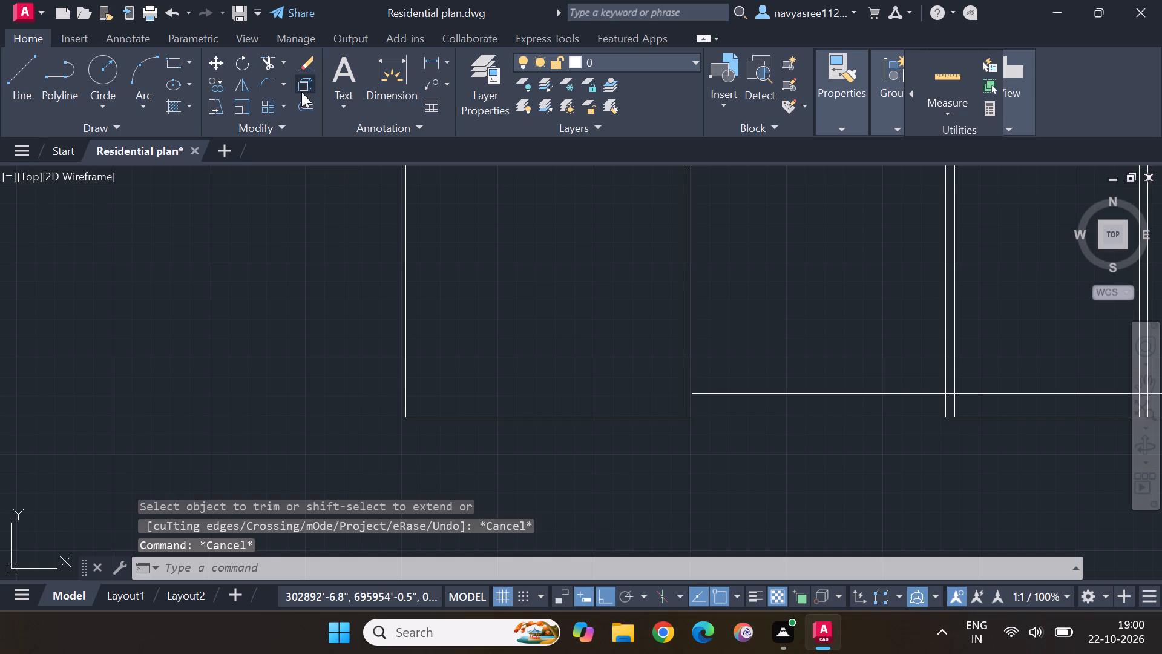
key(Escape)
Offset the middle bay's new lower horizontal line downward by 4.5" to form the wall thickness.
click(302, 104)
key(Return)
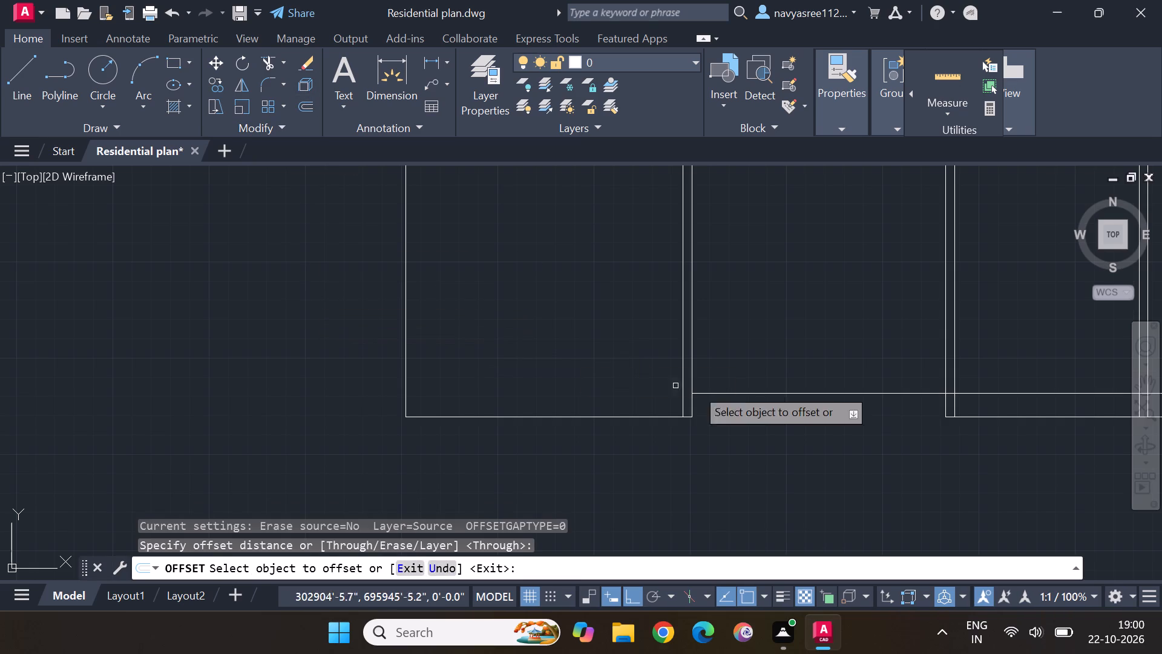
click(767, 394)
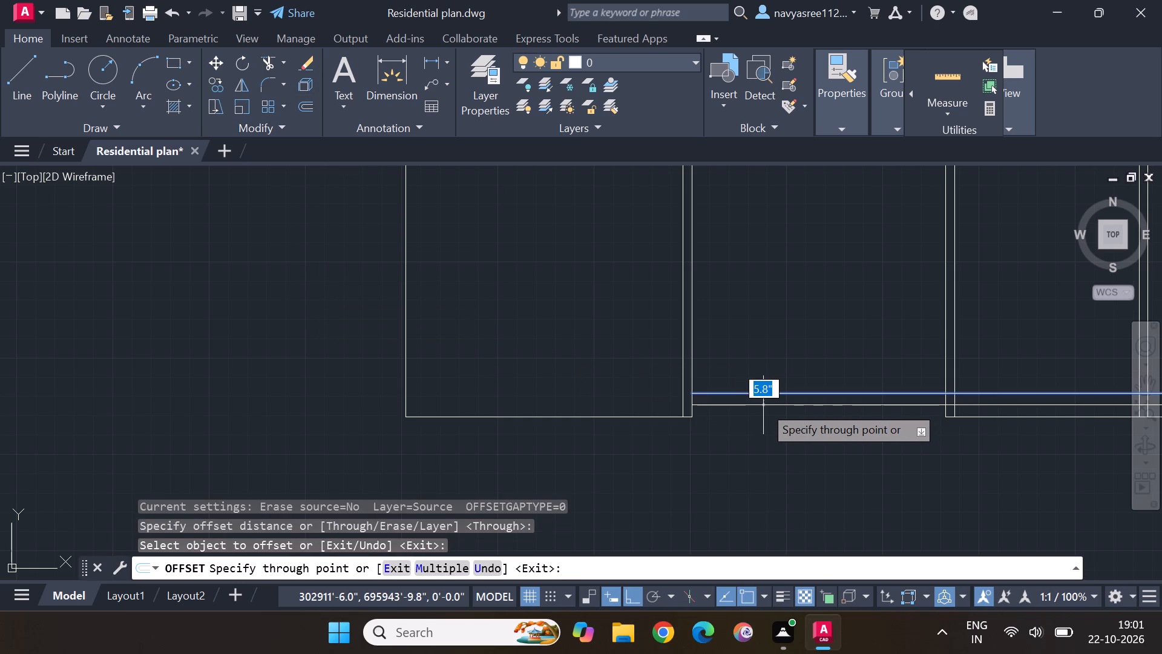
text(4.)
text(5")
key(Return)
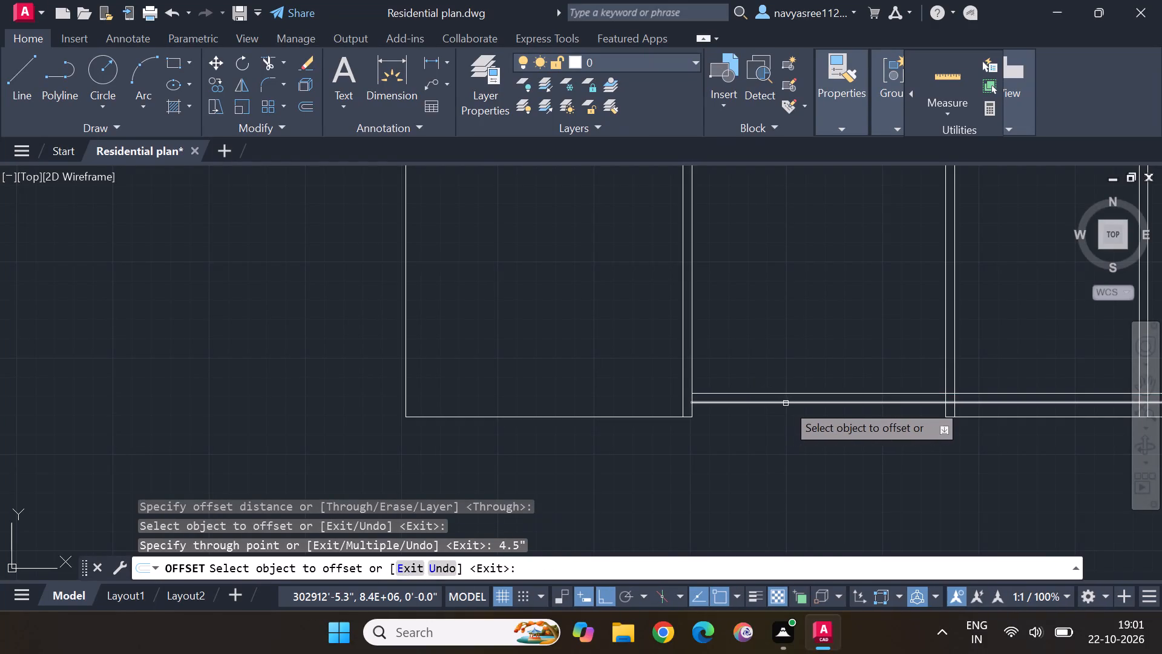
Offset the lower line of the new horizontal wall downward by 5'8", beyond the plan's bottom edge.
drag(789, 403, 787, 417)
key(5)
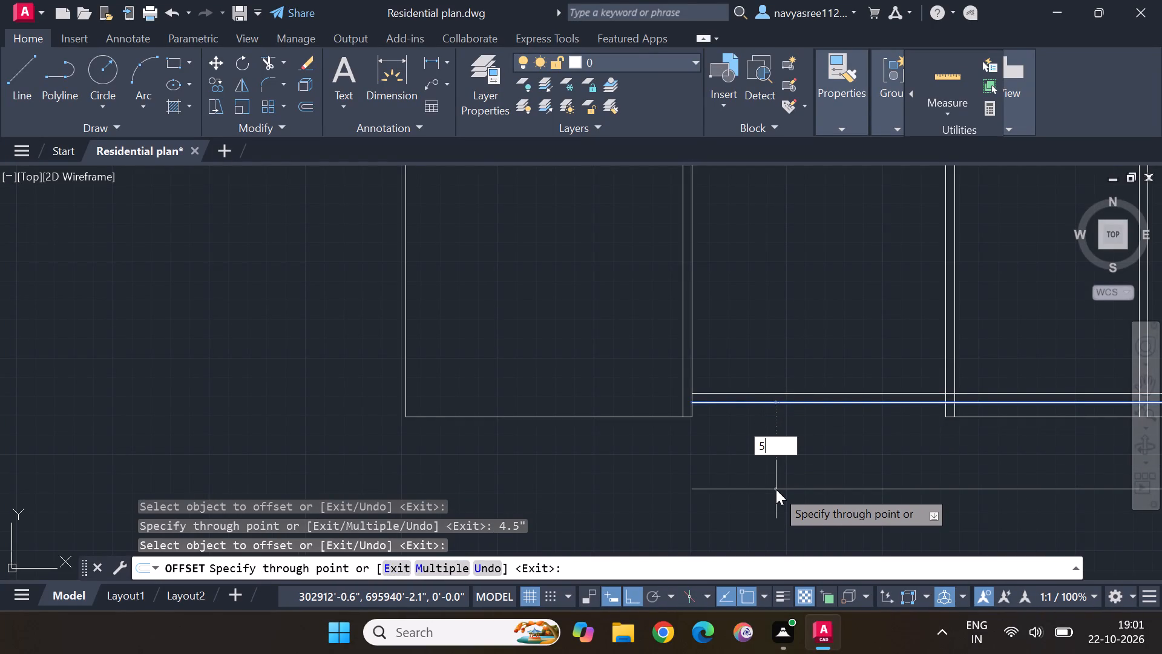
key(apostrophe)
text(8")
key(Return)
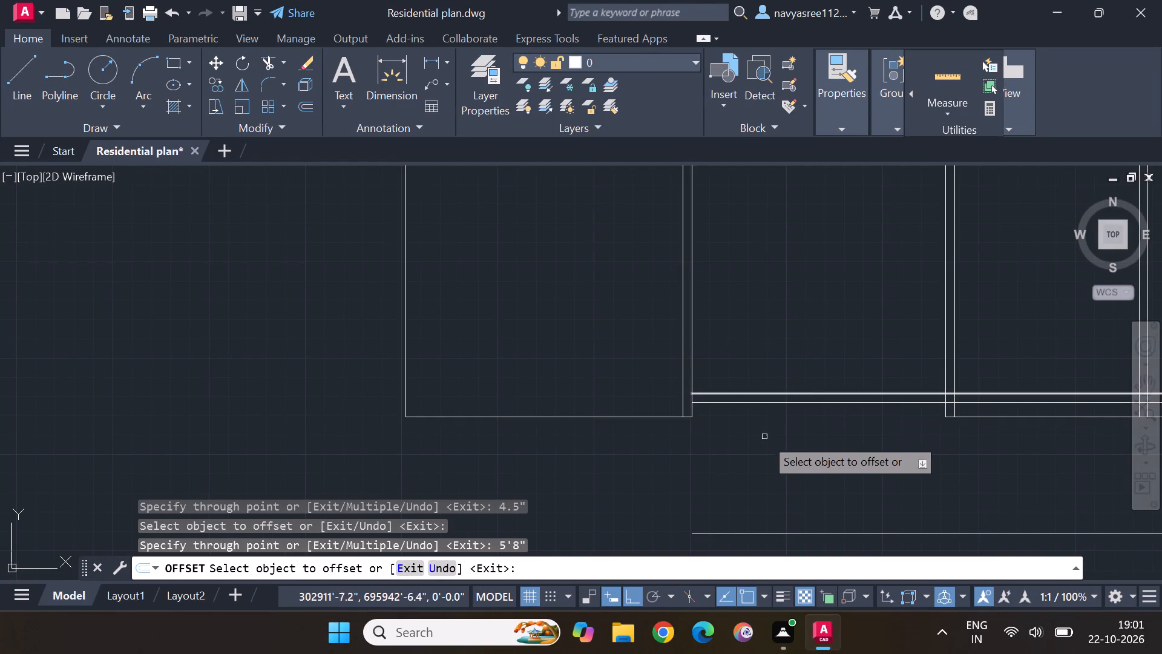
scroll(880, 460, down, 2)
middle_drag(914, 465, 867, 499)
key(Escape)
key(Escape)
key(Escape)
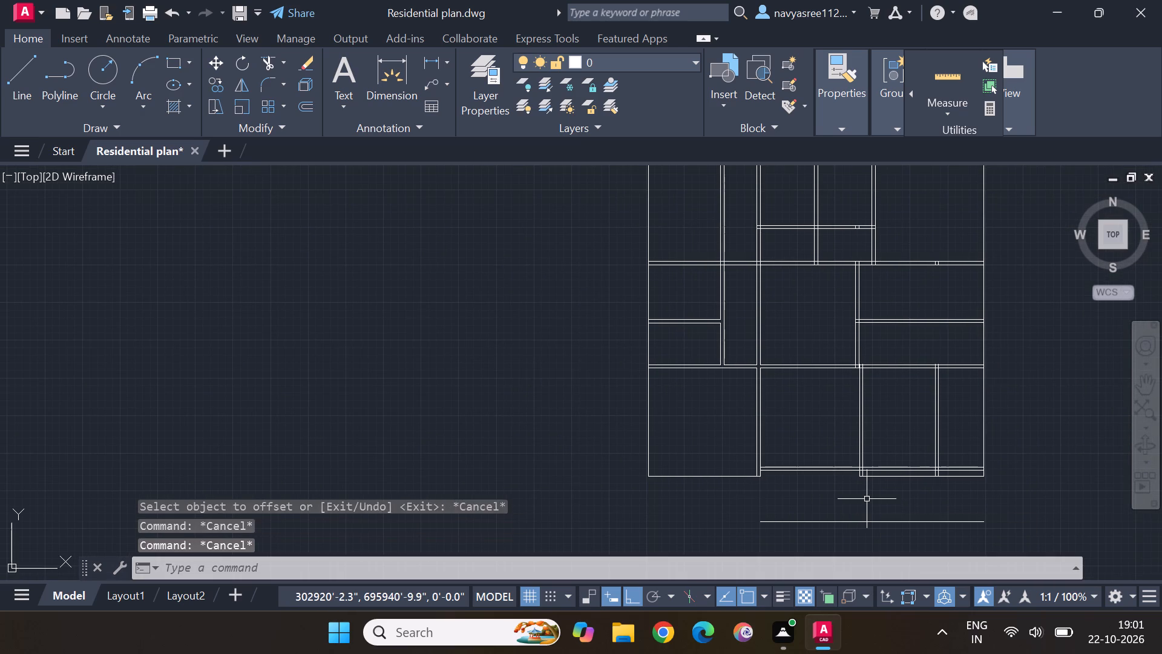
key(Escape)
key(Escape)
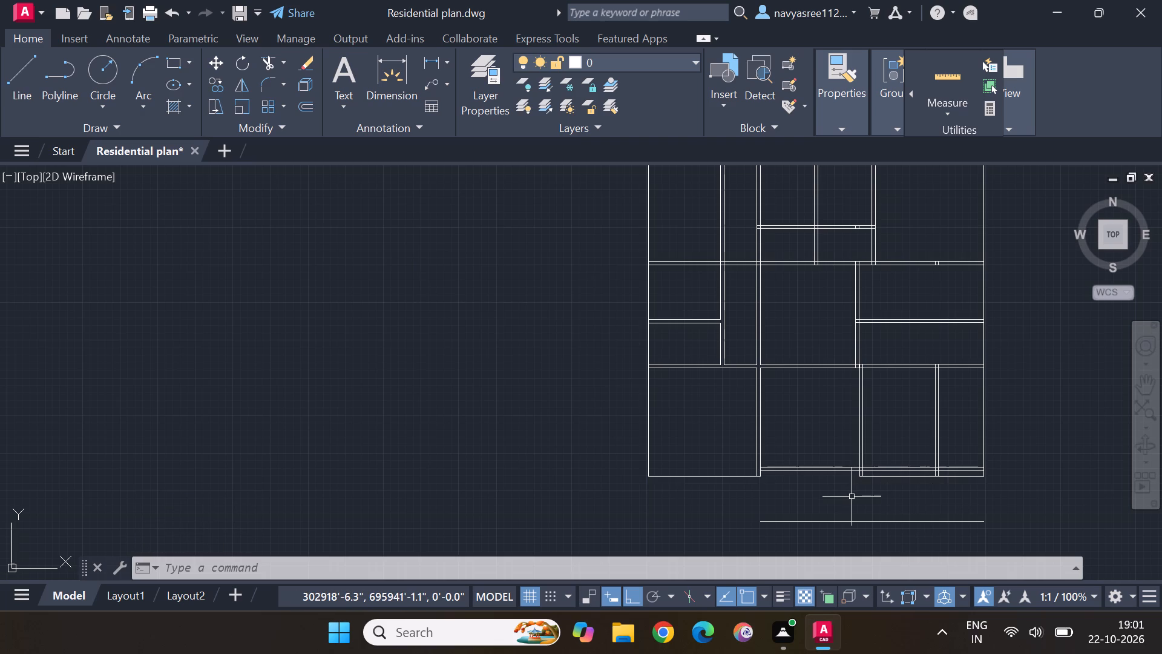
Trim both lines of the new lower horizontal wall out of the two bays right of the middle bay.
scroll(852, 497, up, 1)
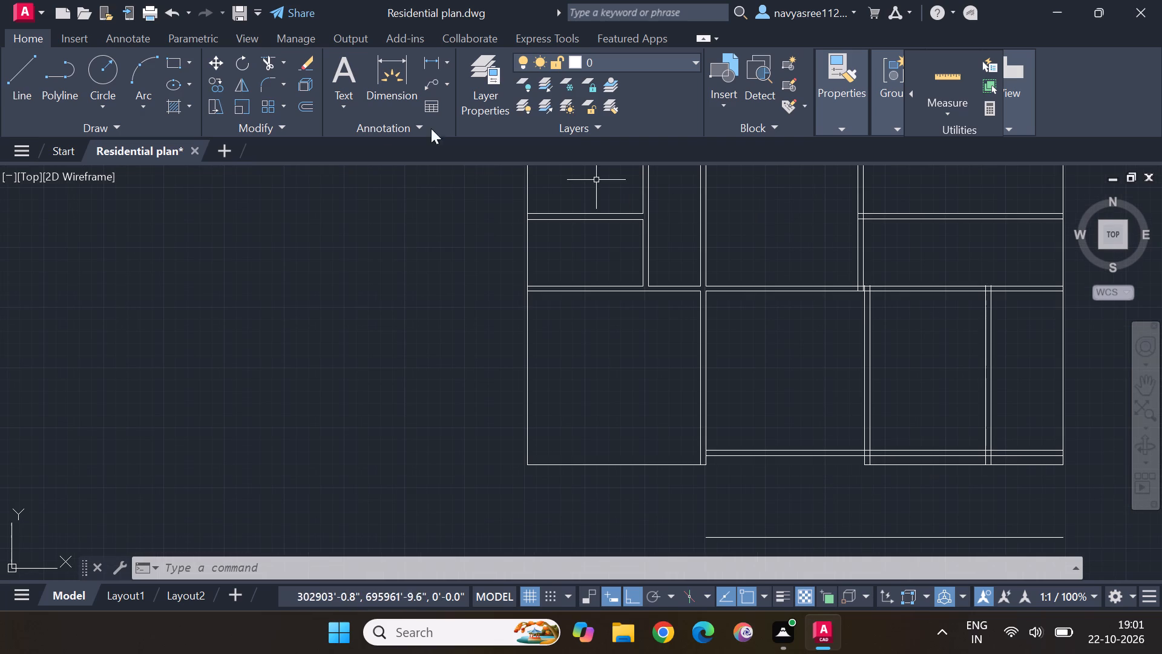
click(273, 64)
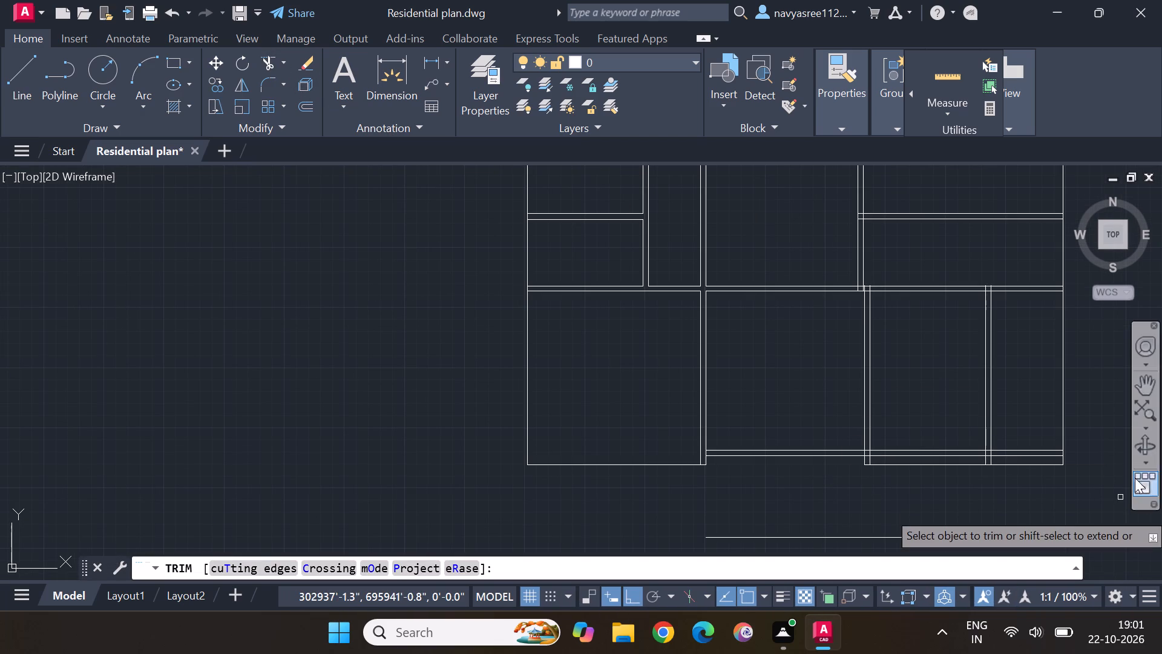
click(925, 456)
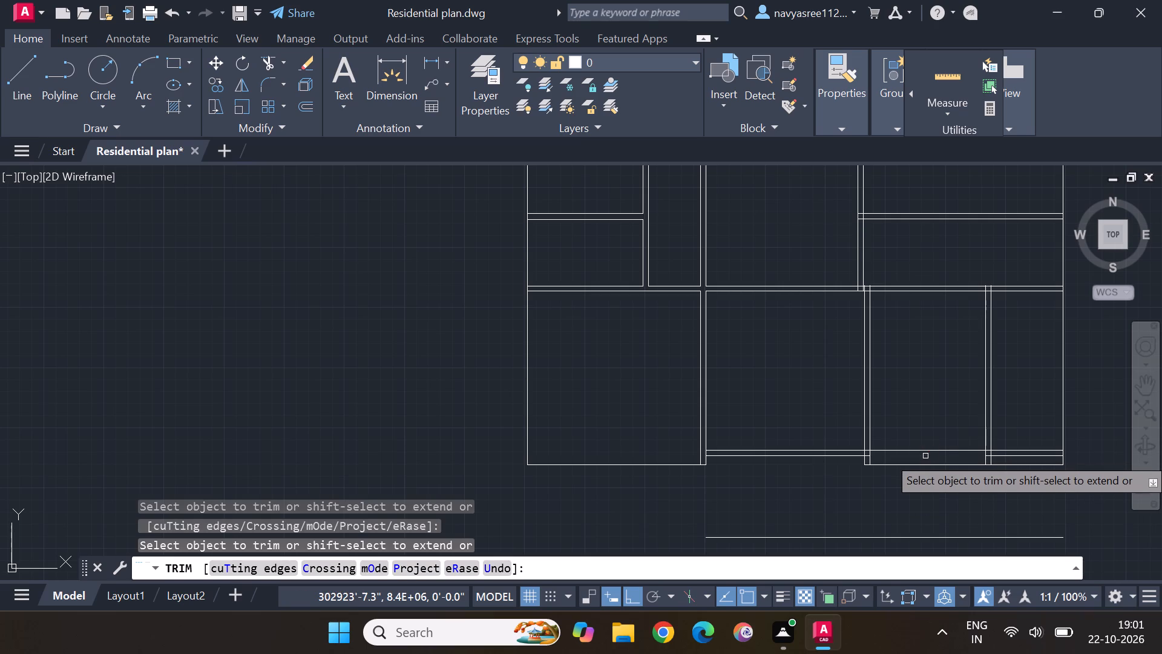
click(929, 451)
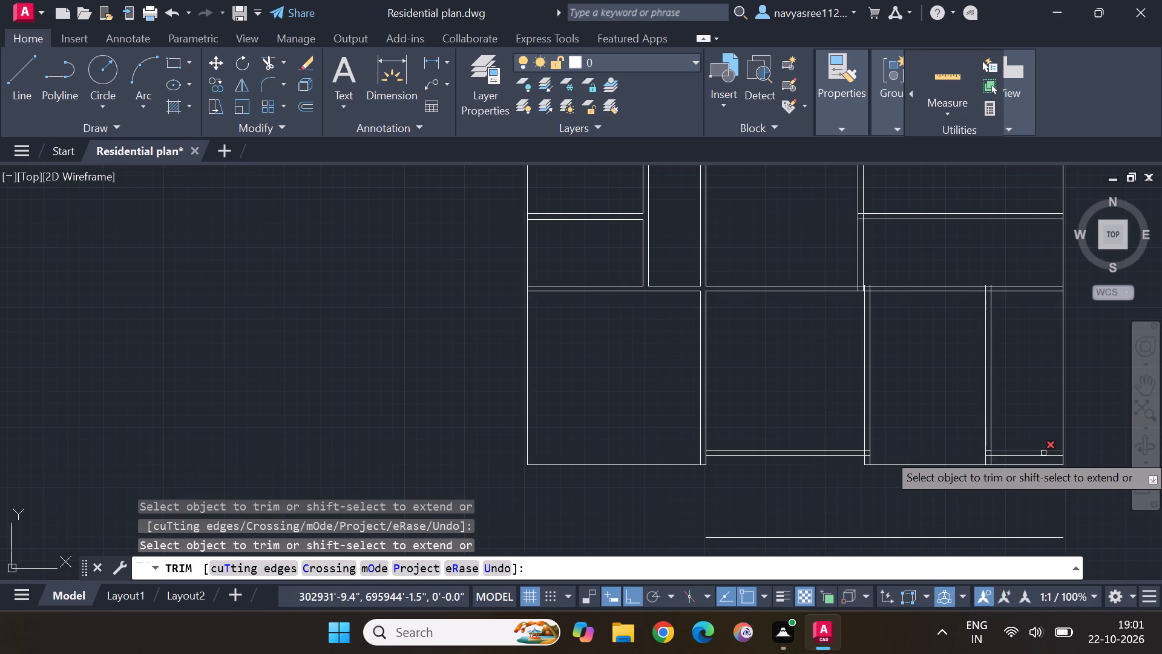
click(1043, 453)
click(1039, 455)
Trim the new wall's leftover line pieces inside the two vertical walls right of the middle bay.
scroll(839, 449, up, 3)
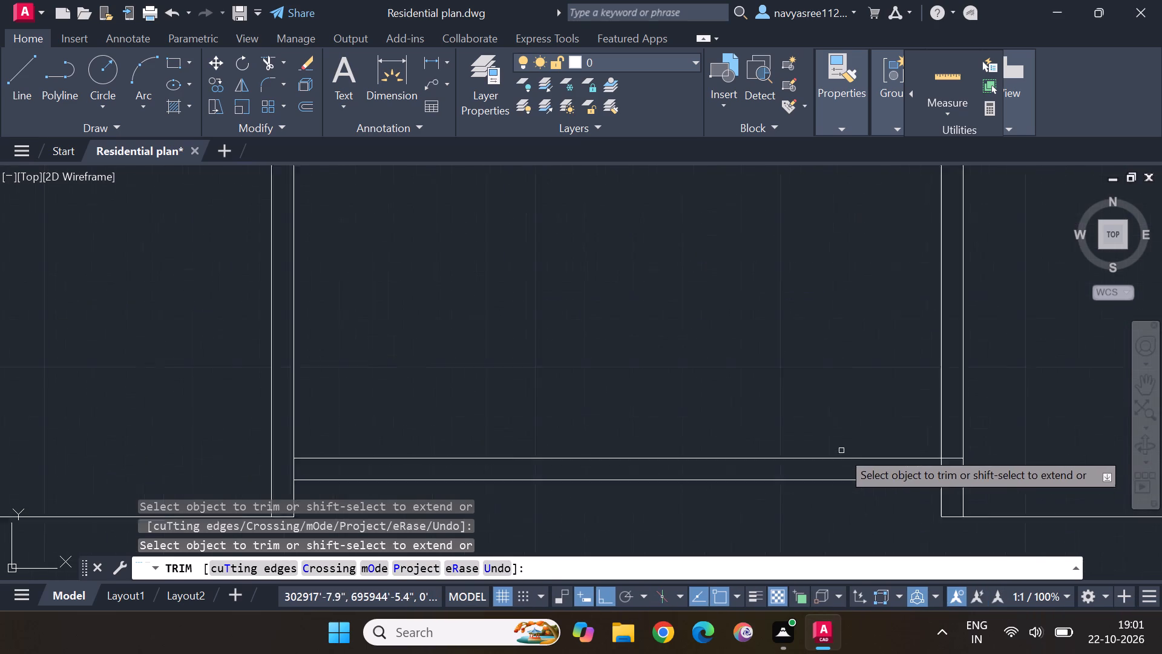
scroll(841, 451, up, 1)
click(1021, 464)
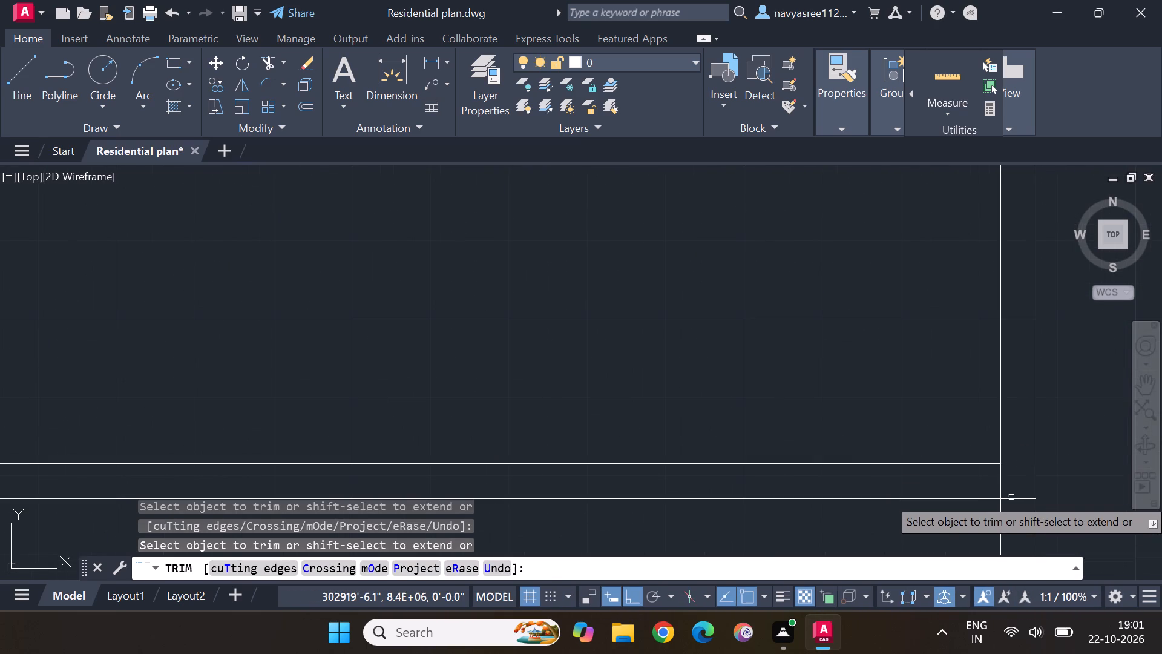
click(1011, 498)
scroll(1052, 478, down, 2)
middle_drag(1072, 477, 697, 432)
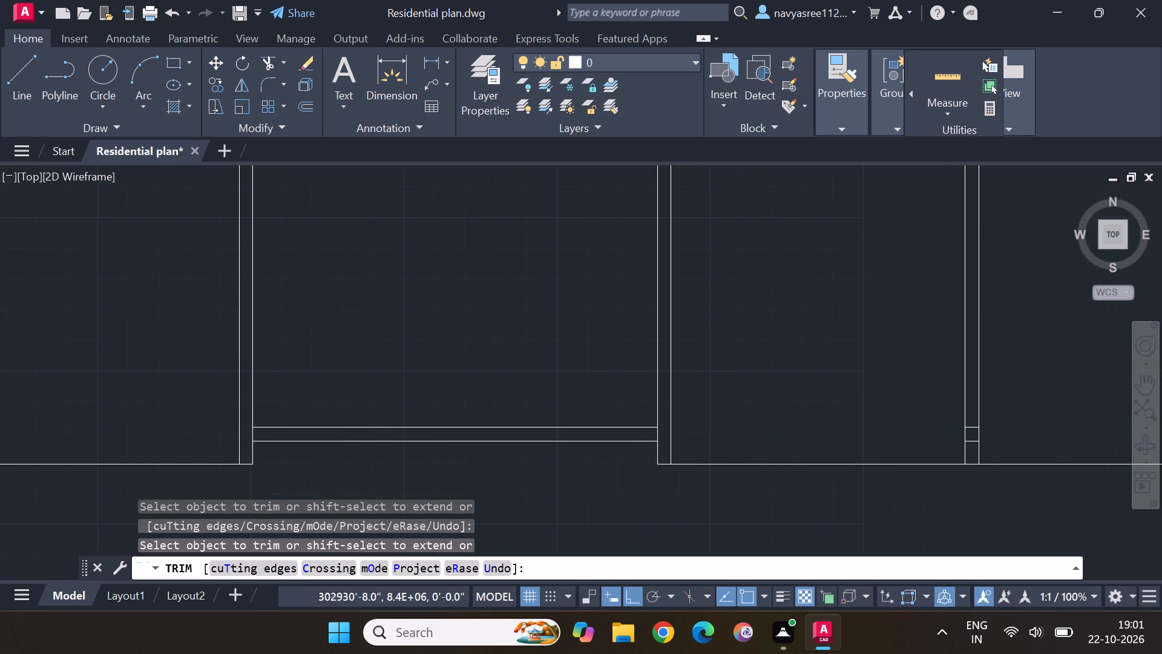
scroll(1001, 445, up, 4)
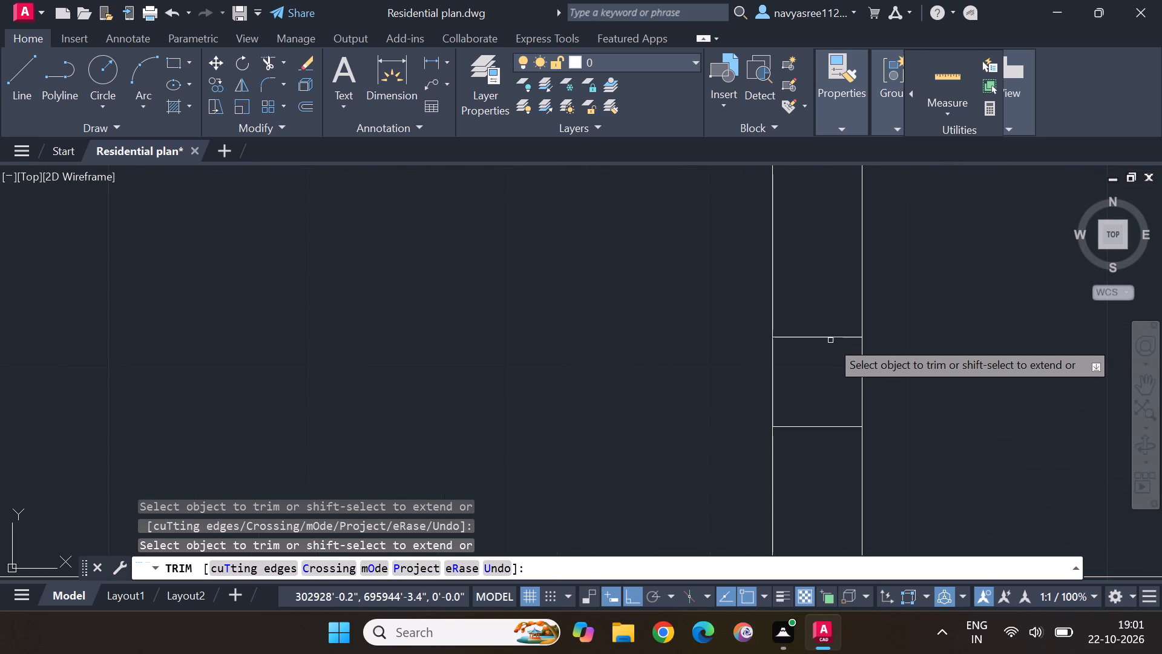
click(829, 339)
click(822, 428)
scroll(818, 429, down, 2)
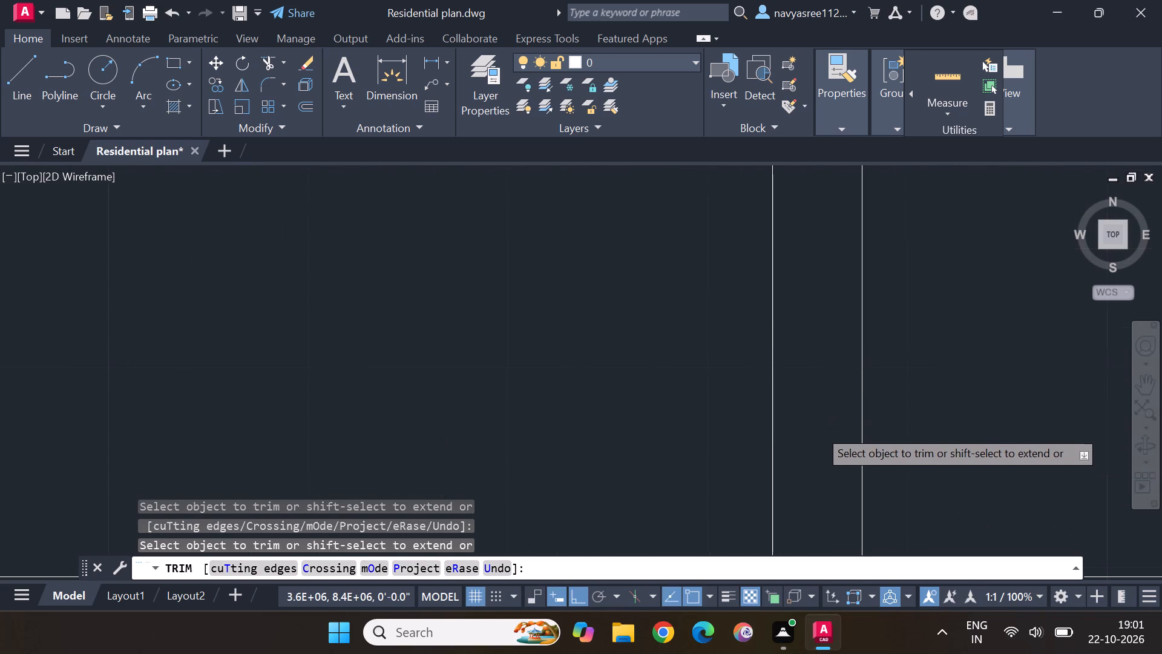
scroll(818, 429, down, 4)
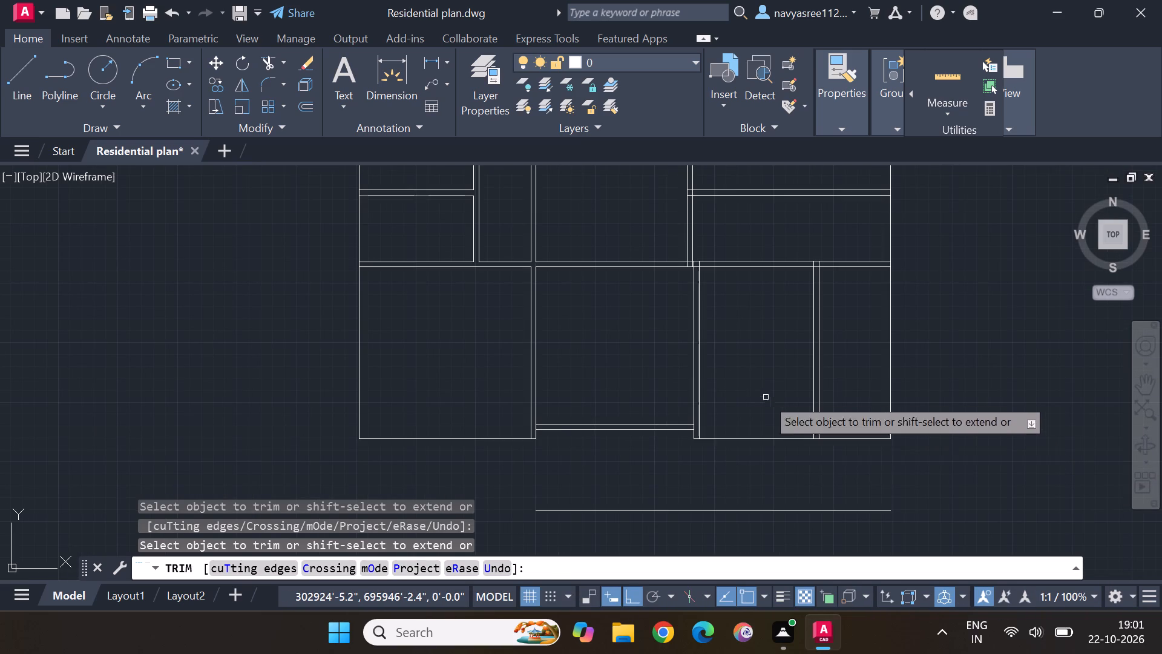
middle_drag(766, 397, 884, 448)
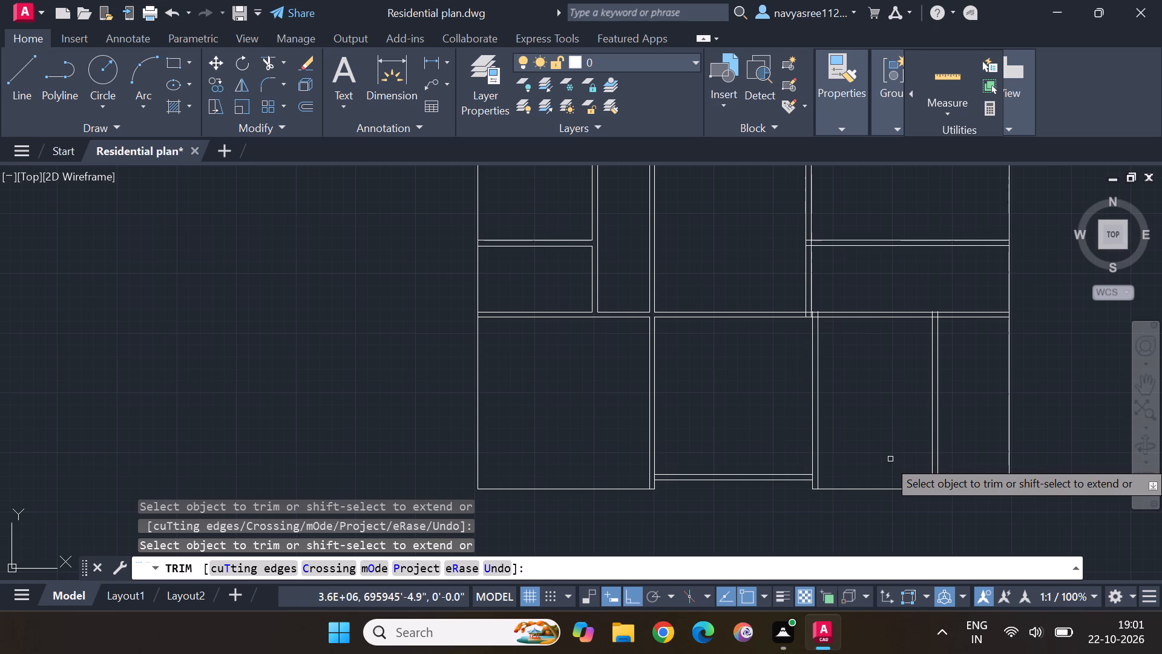
key(Escape)
key(Escape)
key(Escape)
key(Escape)
key(Escape)
key(Escape)
key(Escape)
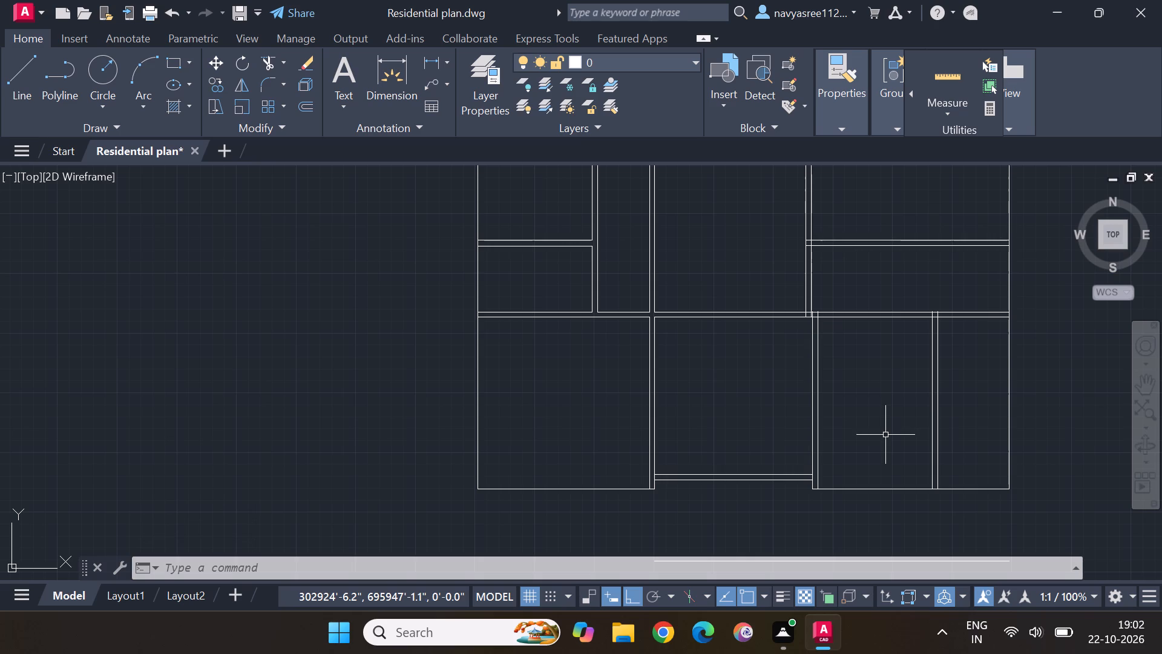
Stretch the line bounding the middle bay's left side down to the left end of the lowest horizontal line.
scroll(885, 435, down, 1)
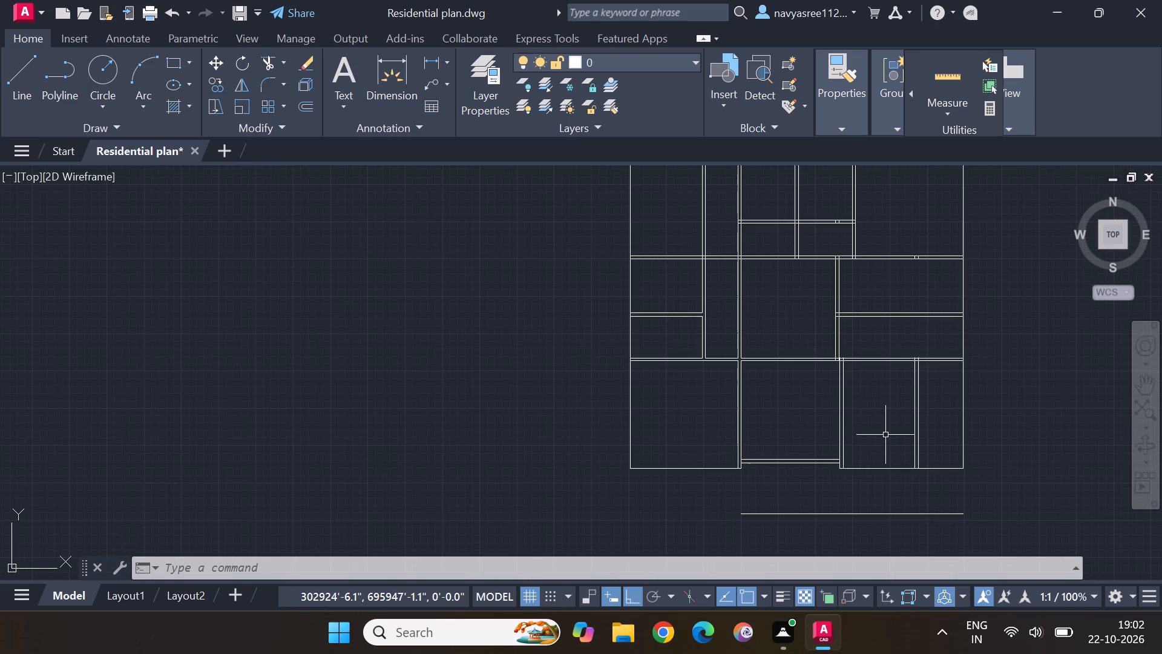
scroll(753, 456, up, 1)
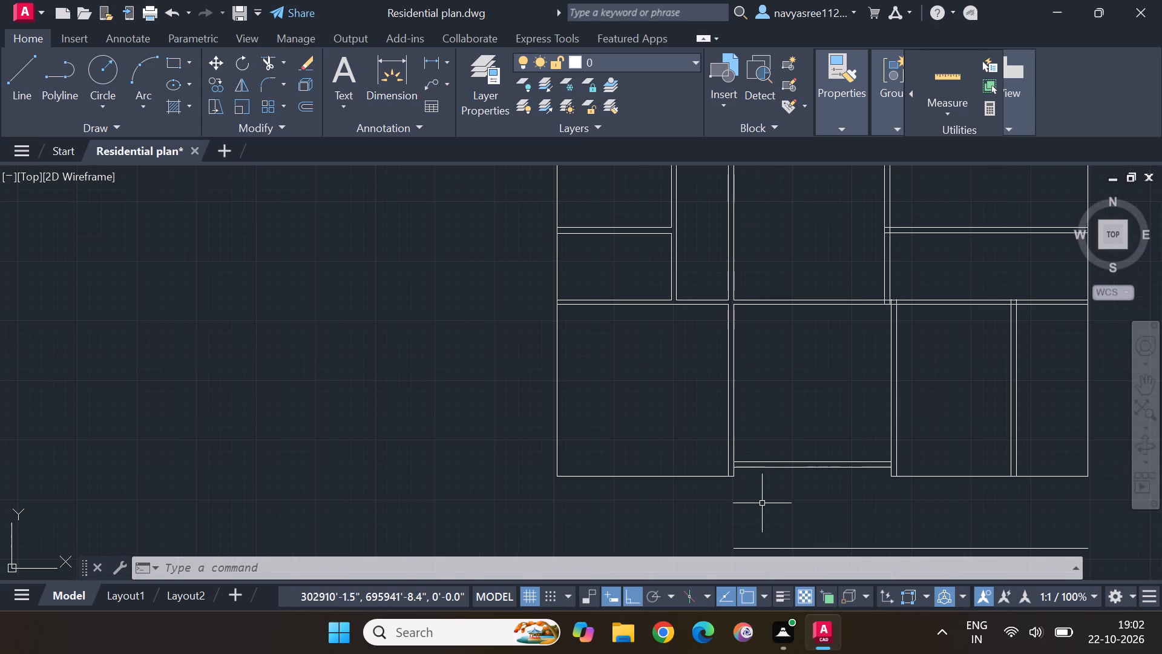
middle_drag(764, 504, 793, 451)
scroll(783, 433, up, 1)
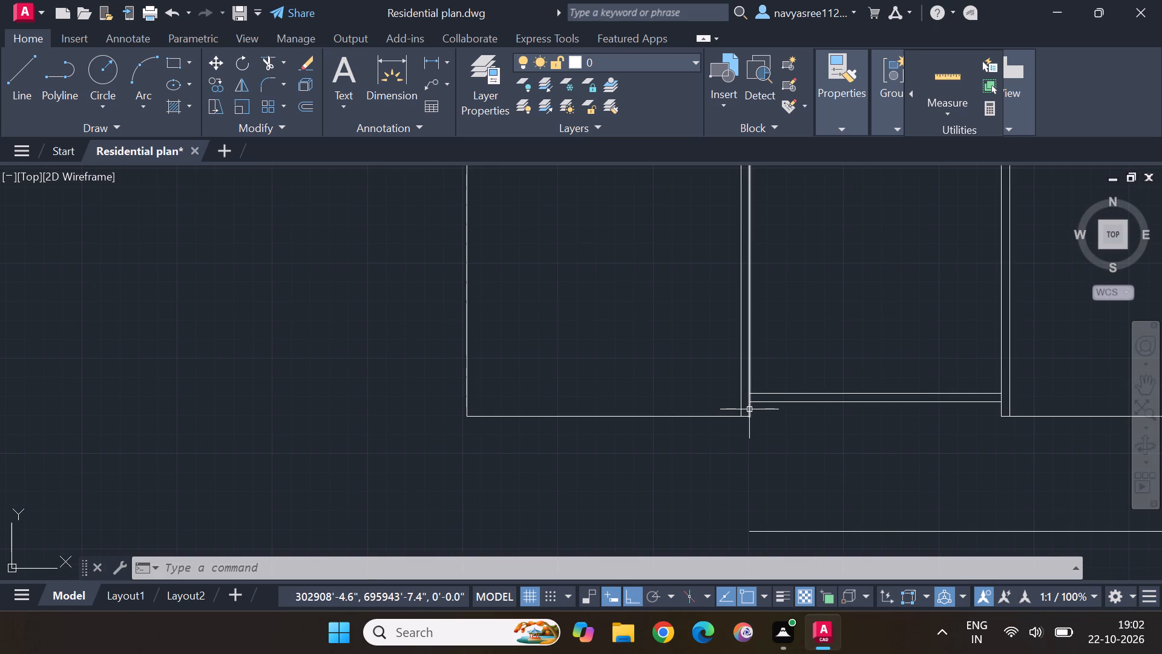
click(749, 409)
click(749, 414)
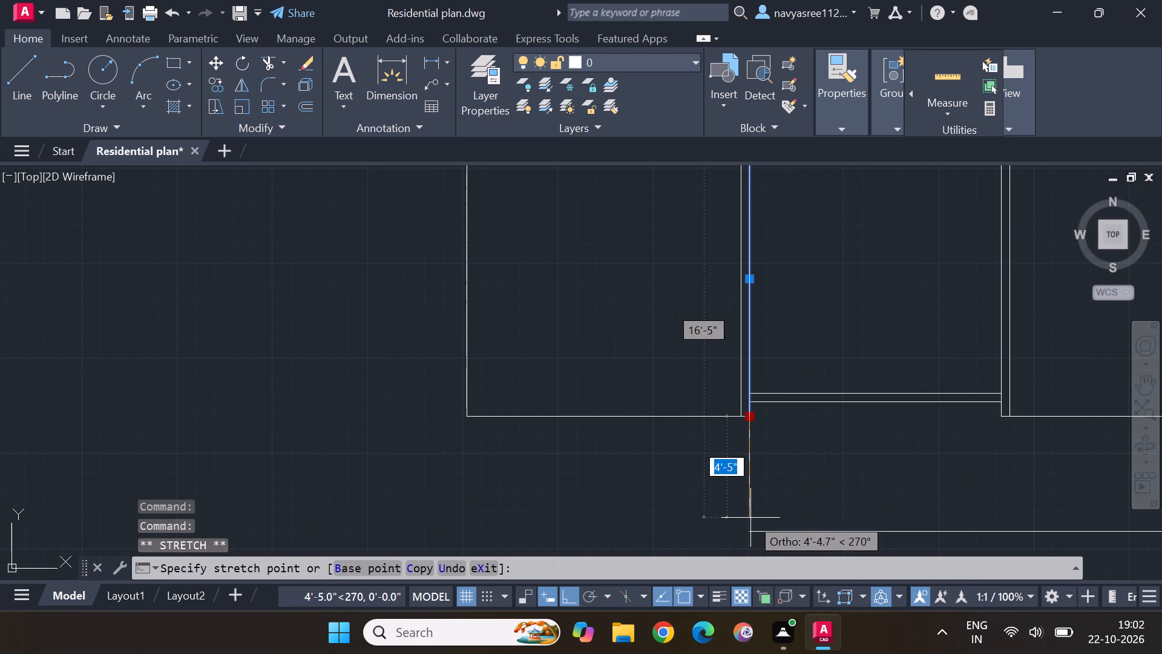
click(750, 530)
key(Escape)
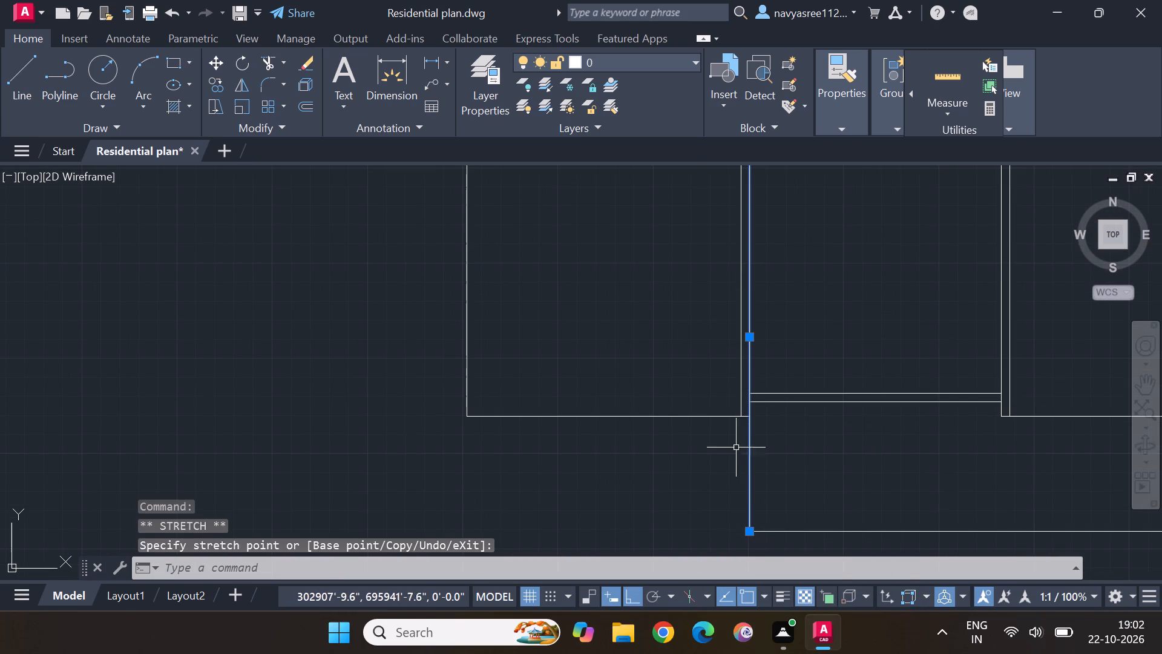
key(Escape)
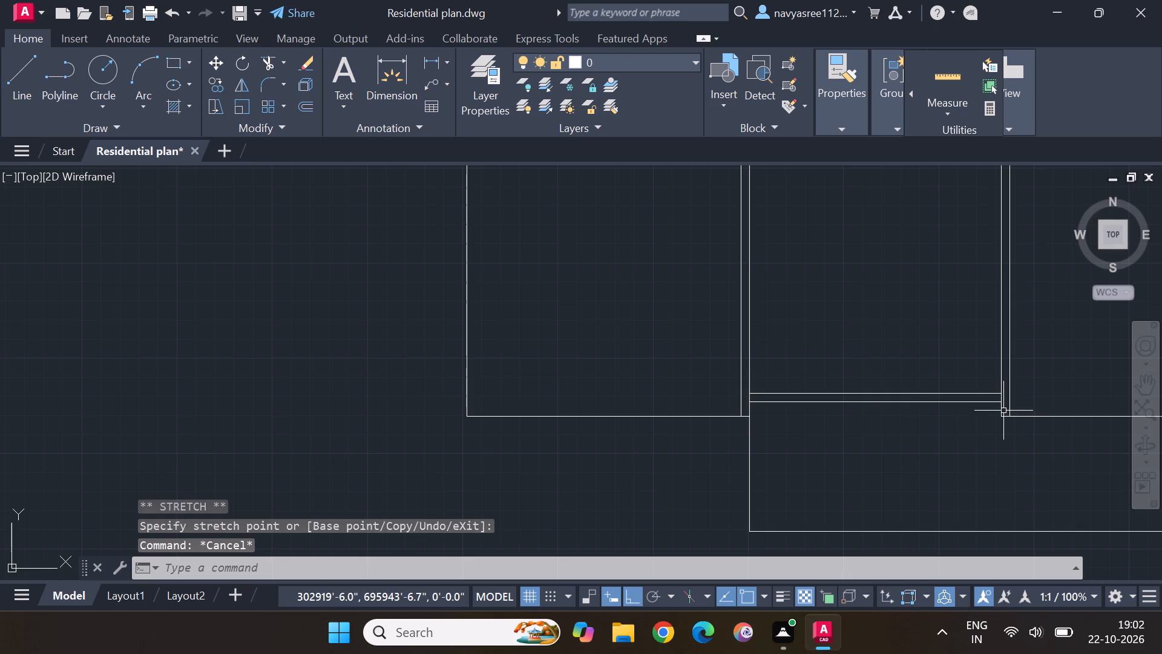
Stretch the line bounding the middle bay's right side down to meet the lowest horizontal line.
click(1000, 411)
drag(1000, 415, 1002, 423)
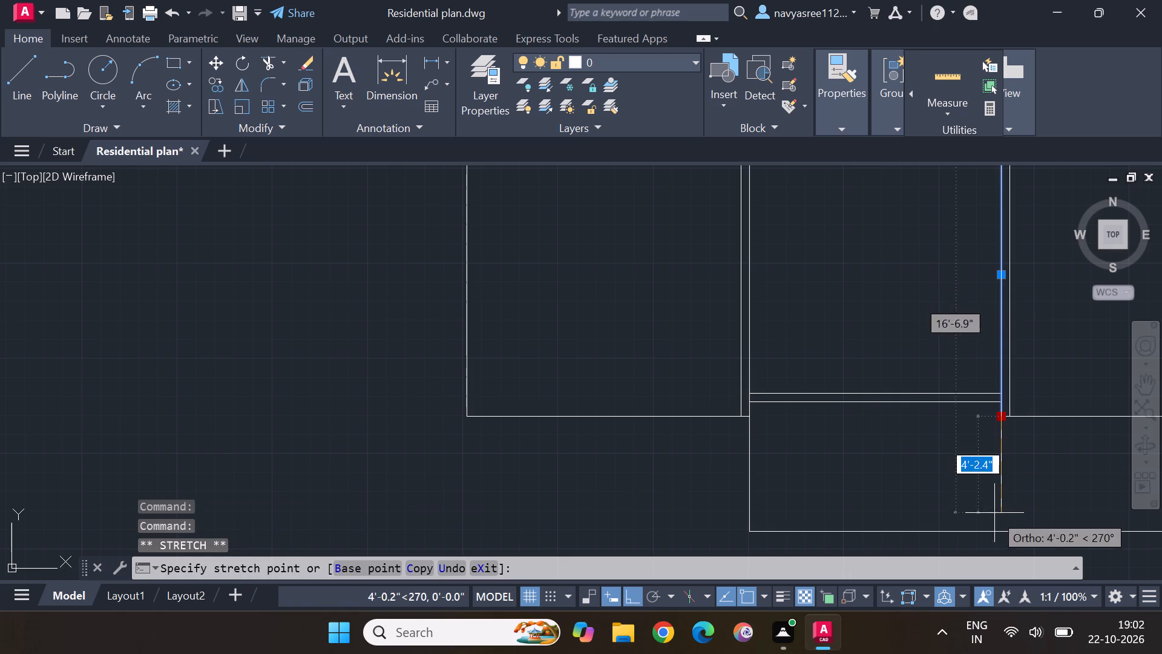
click(1002, 530)
key(Escape)
key(Escape)
key(Escape)
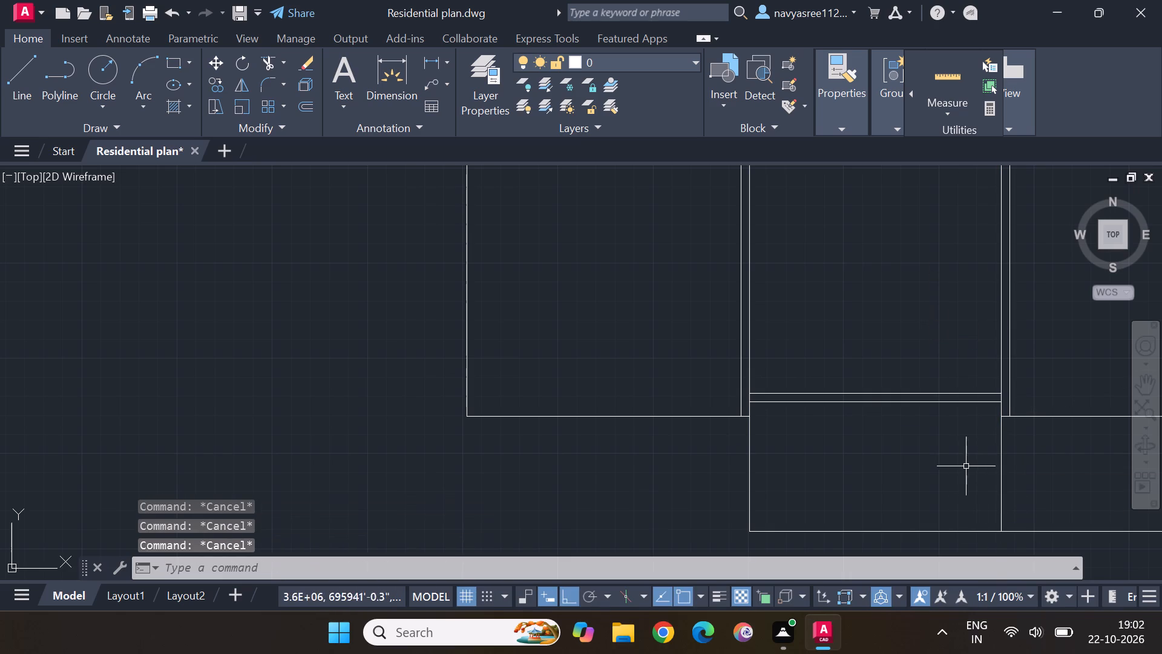
Offset the line bounding the lower middle bay's left side 10'3" to the right, into the bay.
scroll(962, 460, down, 2)
middle_drag(936, 412, 924, 460)
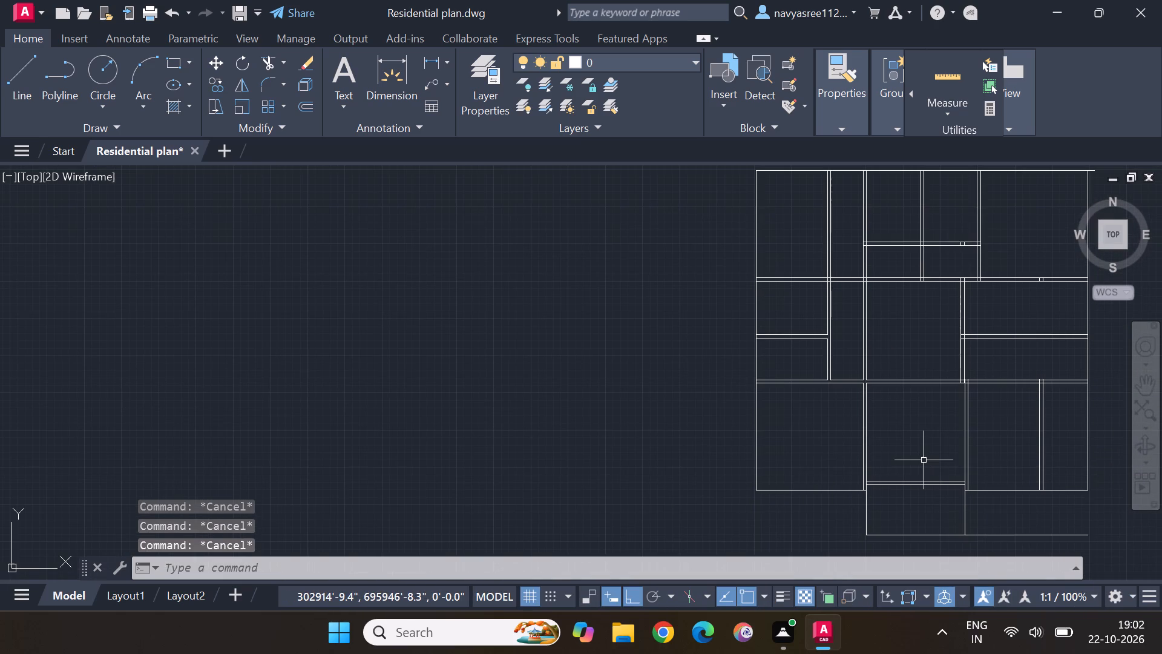
key(Escape)
key(Escape)
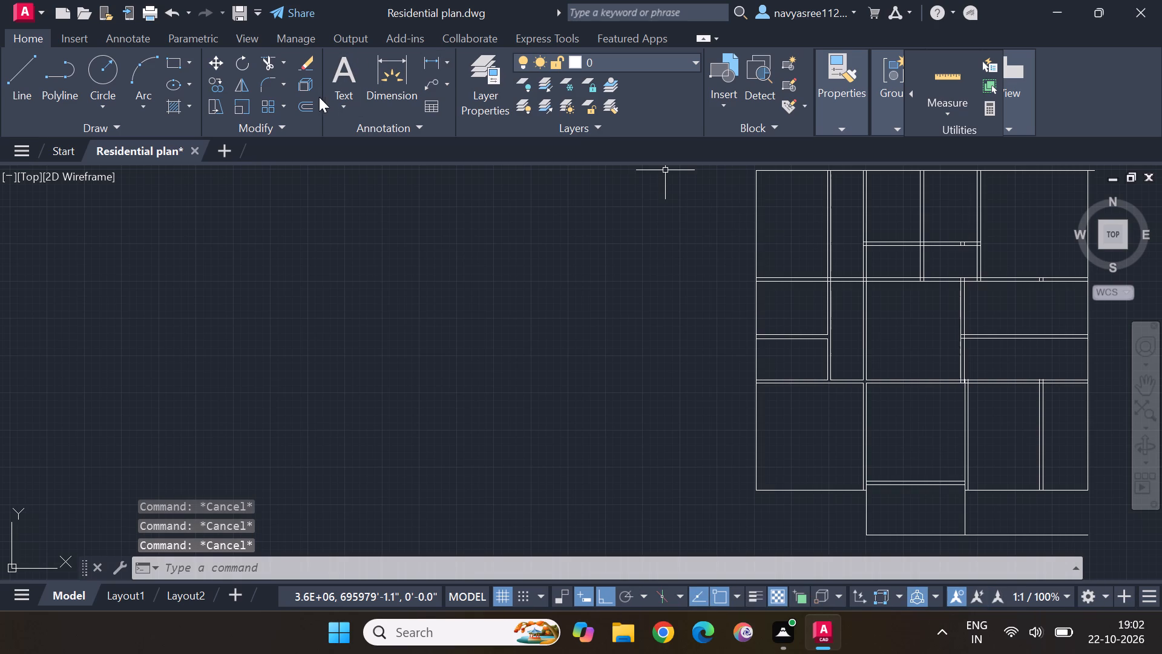
click(312, 100)
key(Return)
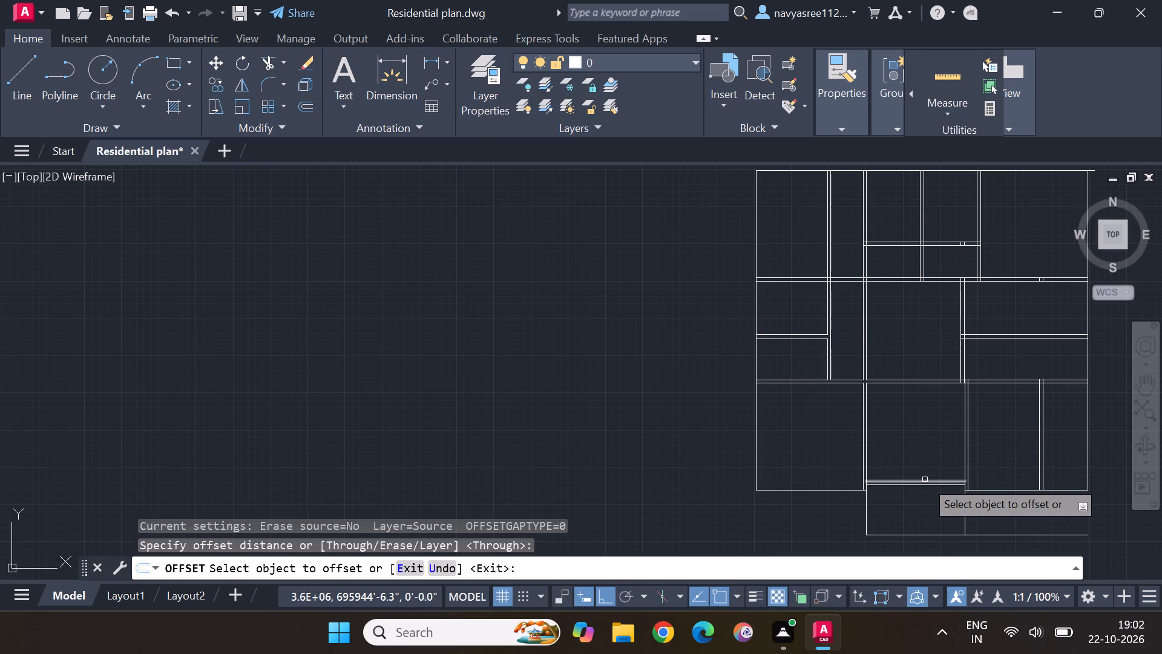
click(866, 442)
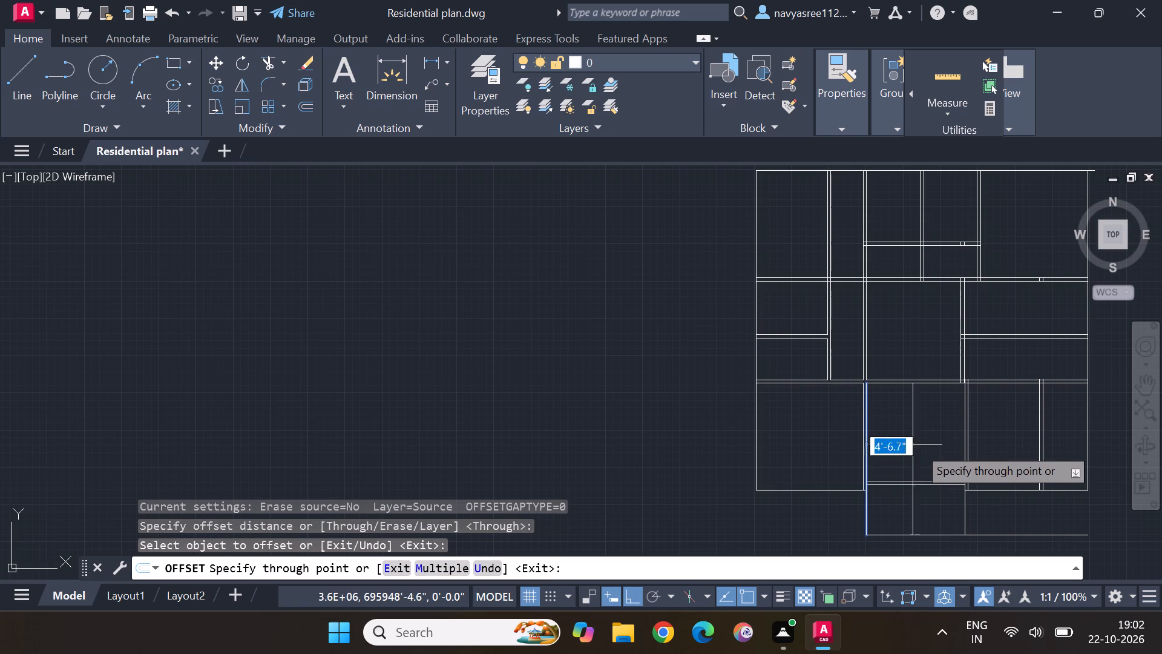
text(10')
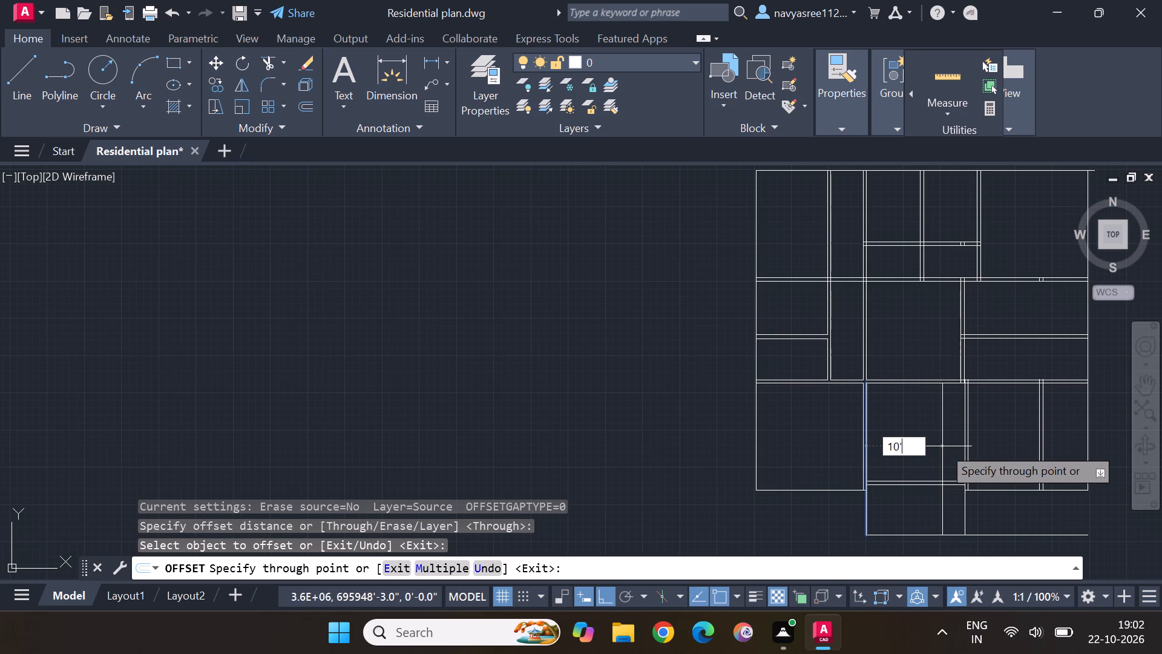
key(3)
key(shift+quotedbl)
key(Return)
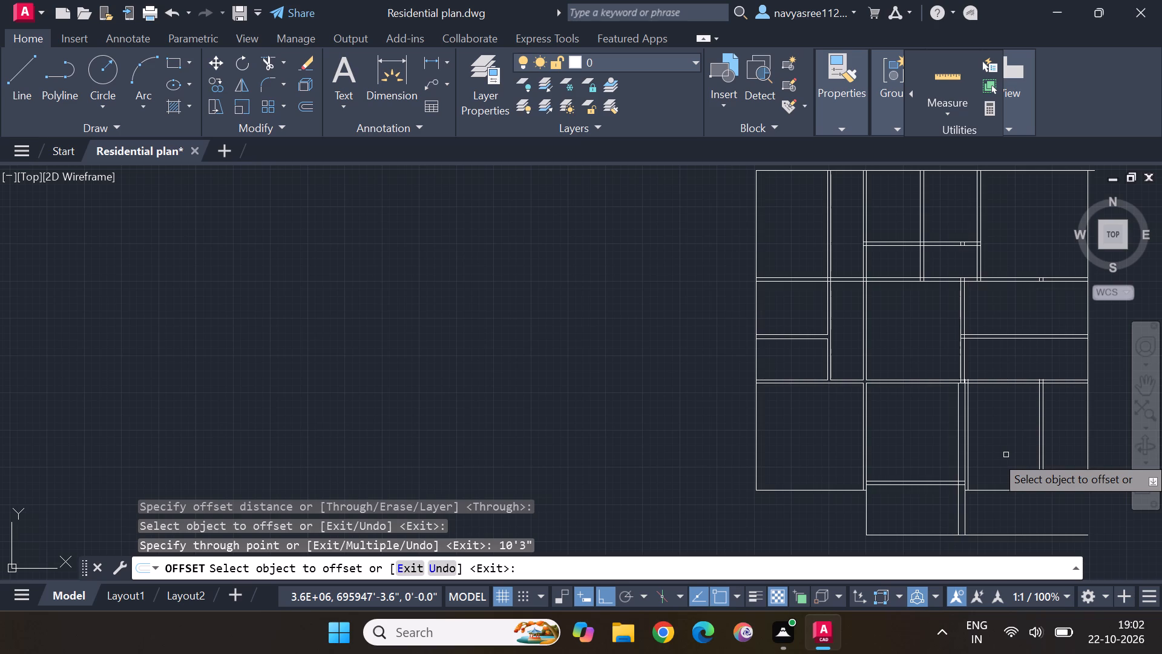
Offset the upper line of the middle bay's lower horizontal wall 10'10" upward, toward the bay's top wall.
click(917, 481)
text(10')
text(10")
key(Return)
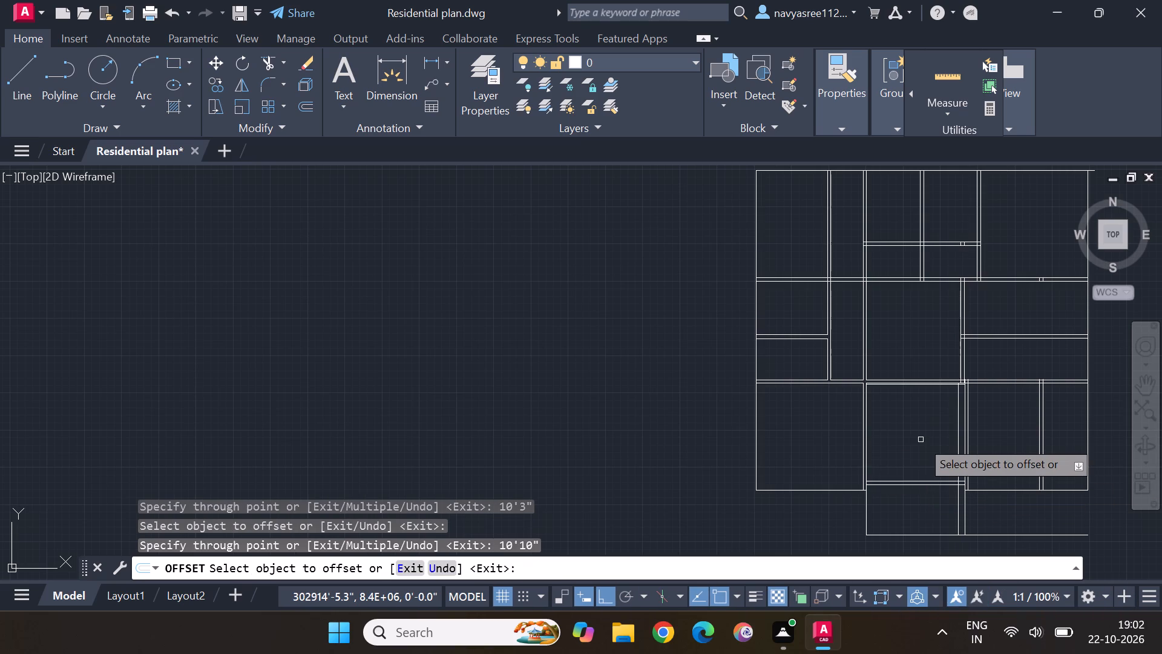
scroll(926, 387, up, 4)
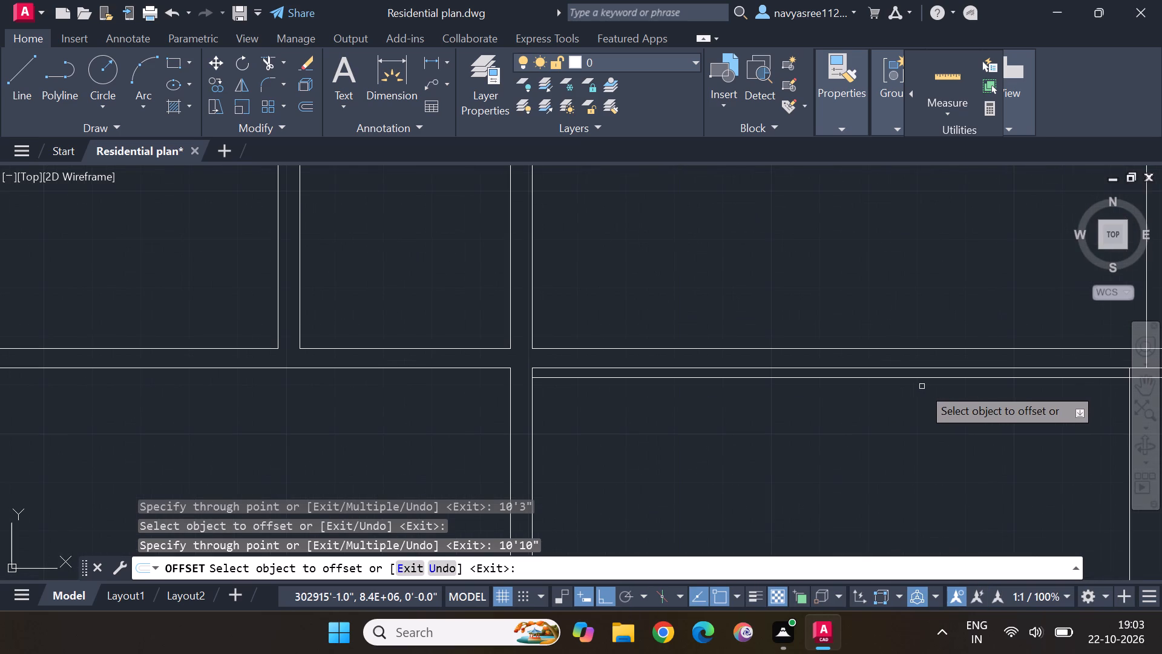
scroll(922, 386, down, 2)
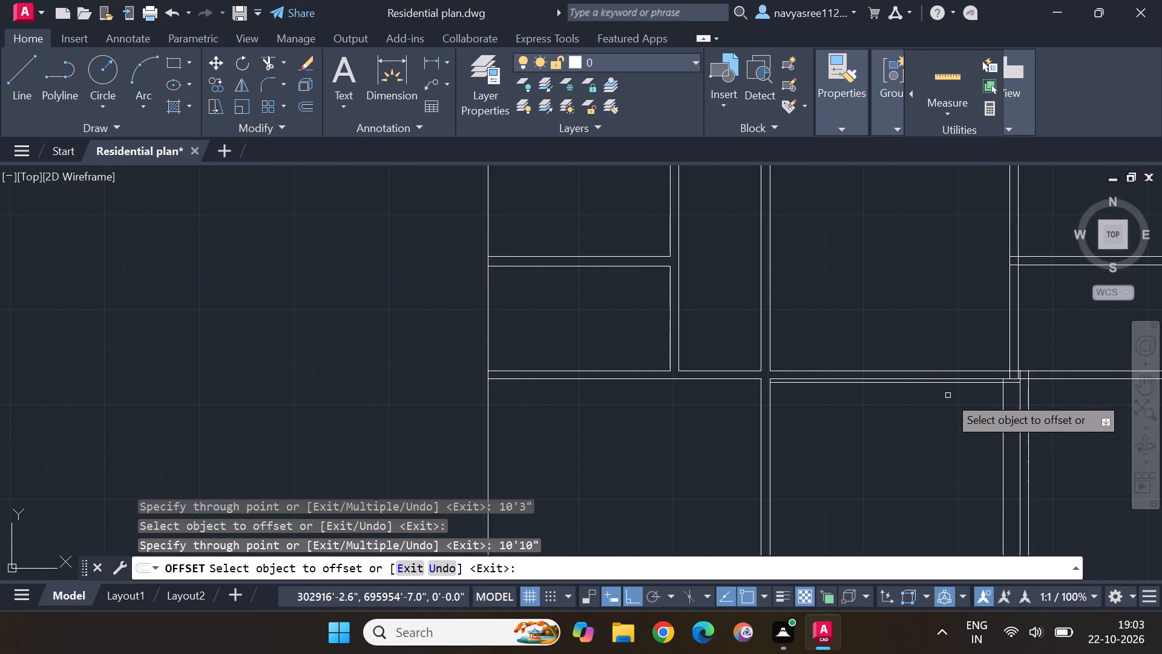
key(Escape)
key(Escape)
key(Escape)
Trim the wall lines where the new offset lines meet the lower middle bay's top and right walls.
scroll(950, 398, down, 1)
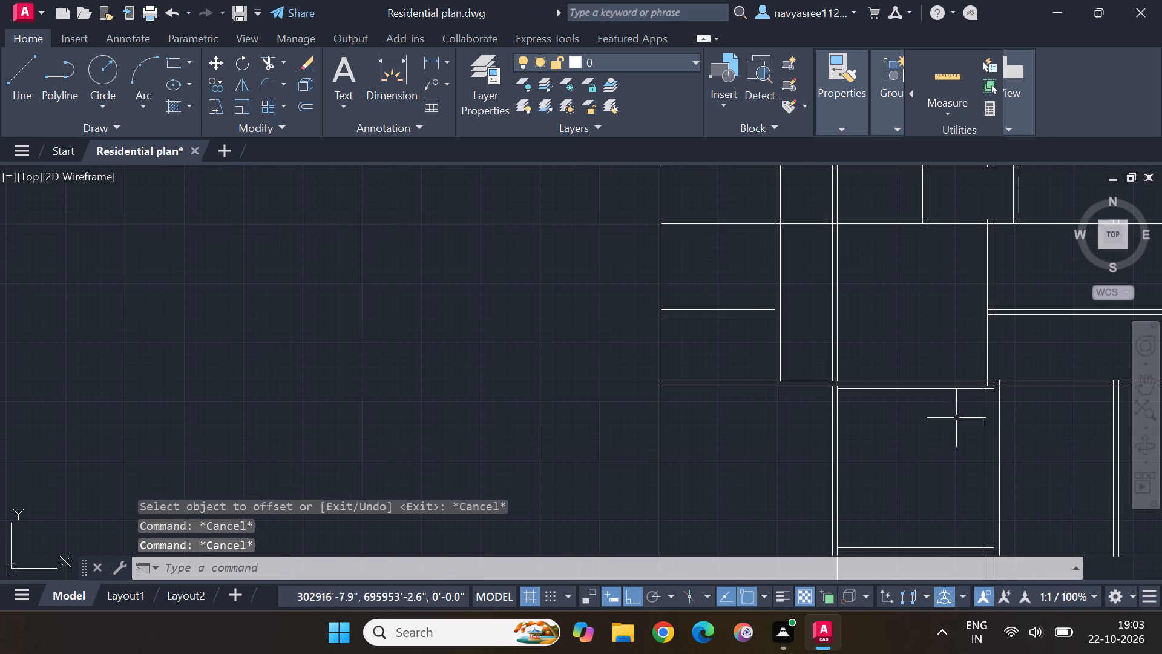
middle_drag(963, 504, 949, 411)
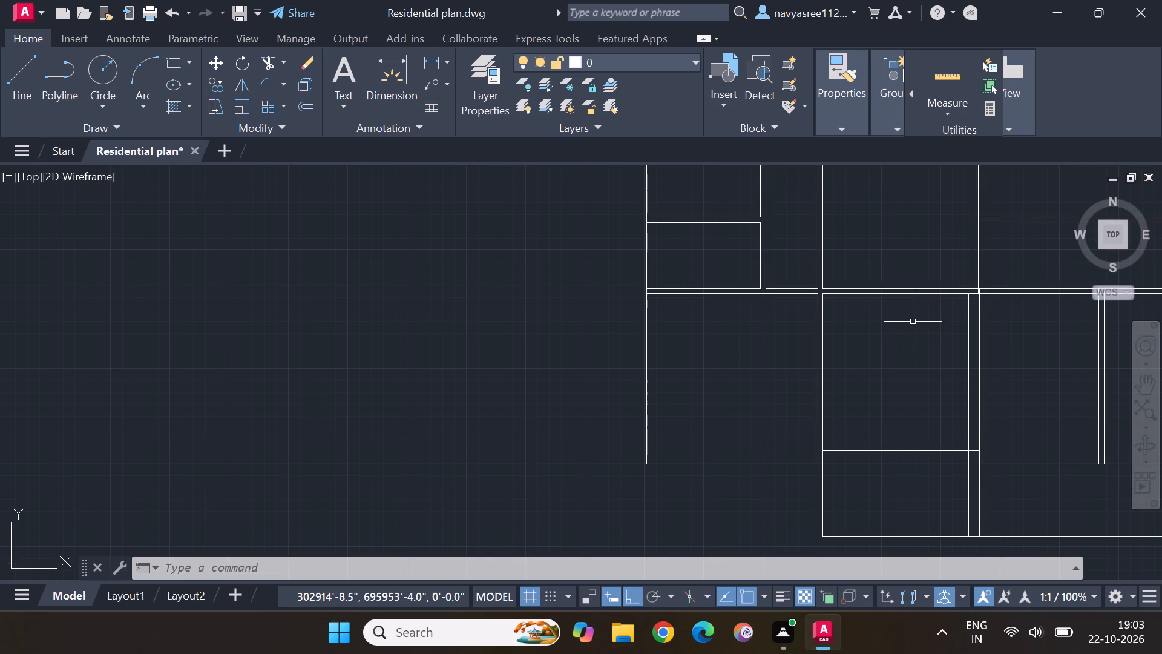
middle_drag(1022, 309, 999, 327)
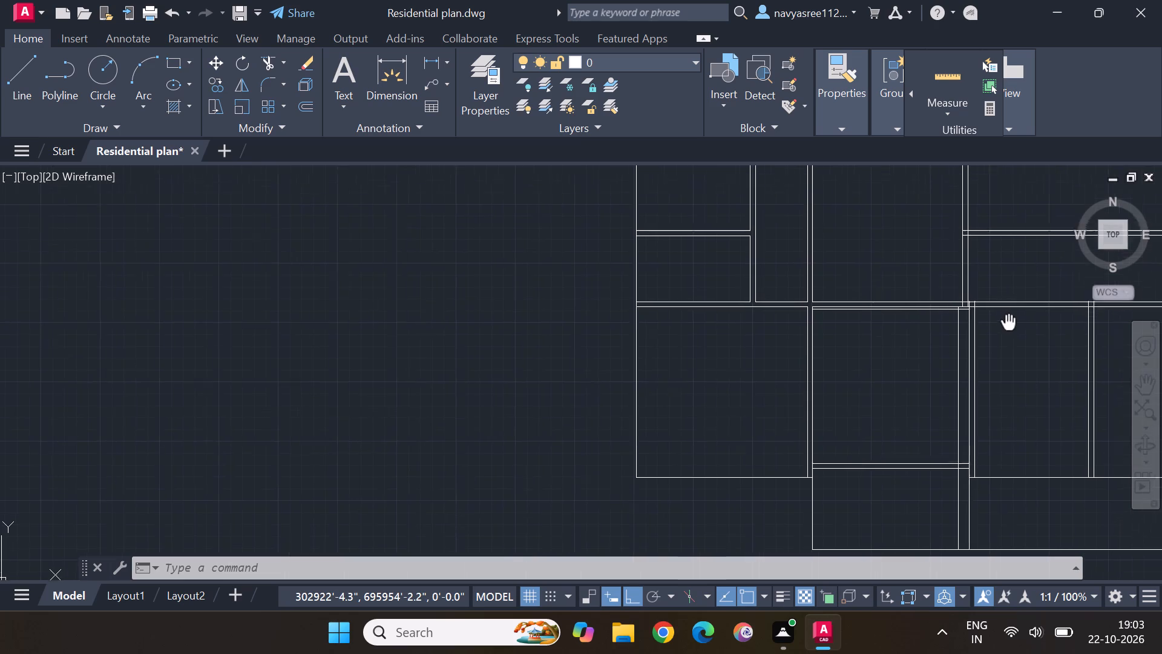
middle_drag(999, 327, 925, 340)
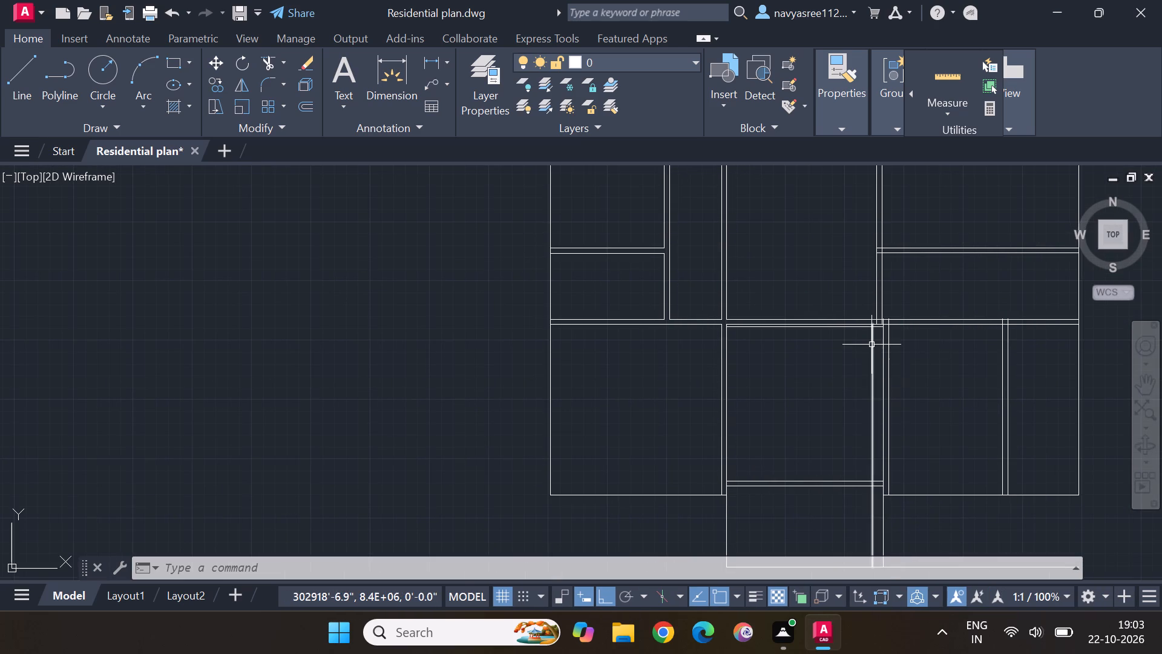
scroll(871, 345, up, 2)
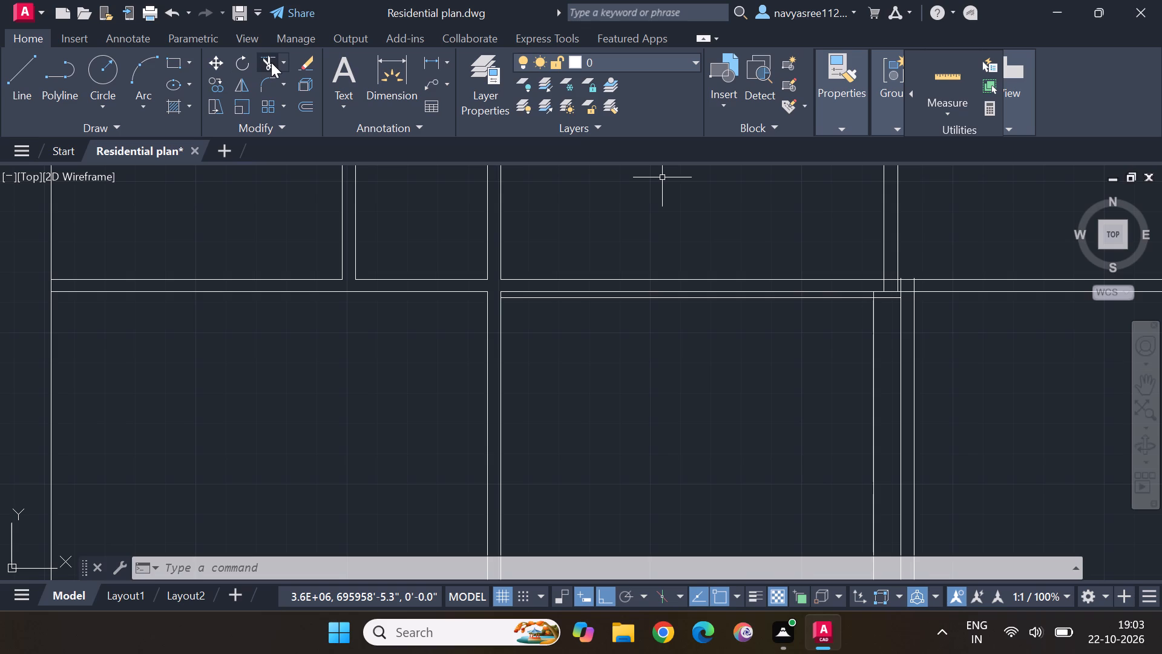
click(271, 62)
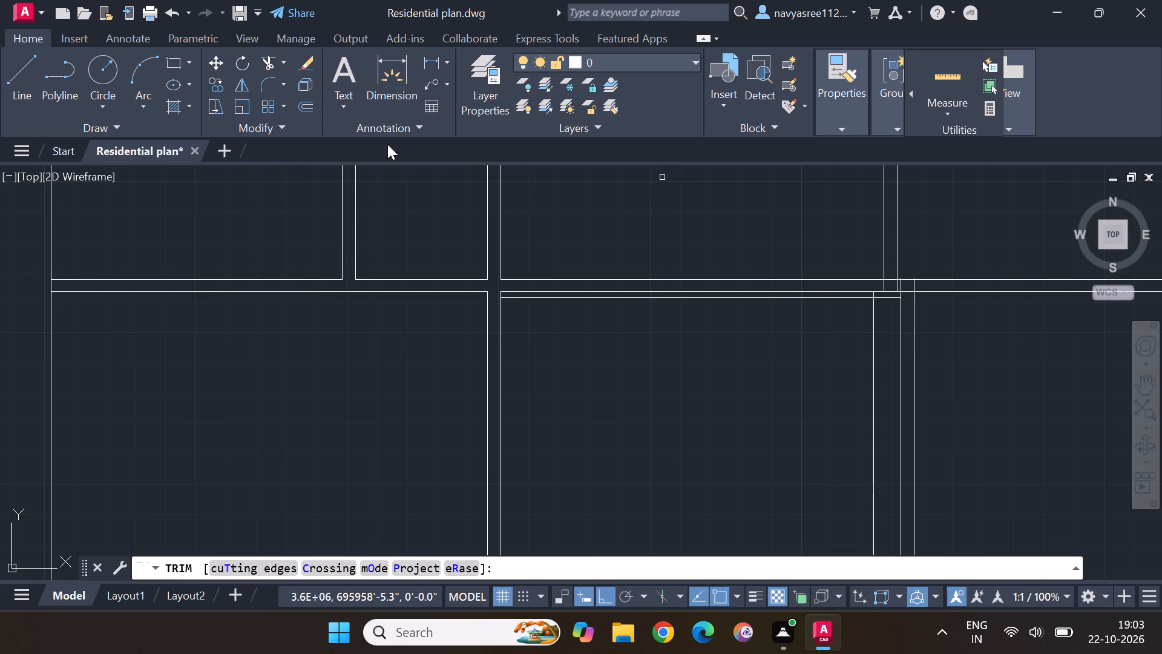
key(grave)
key(1)
key(1)
key(1)
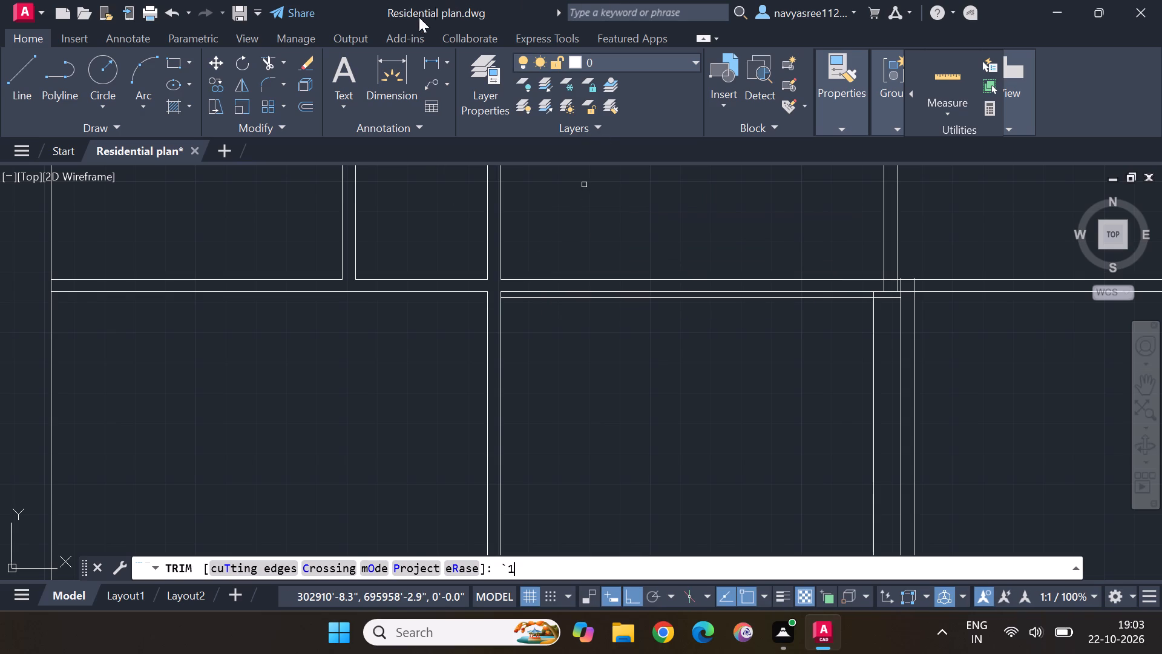
key(1)
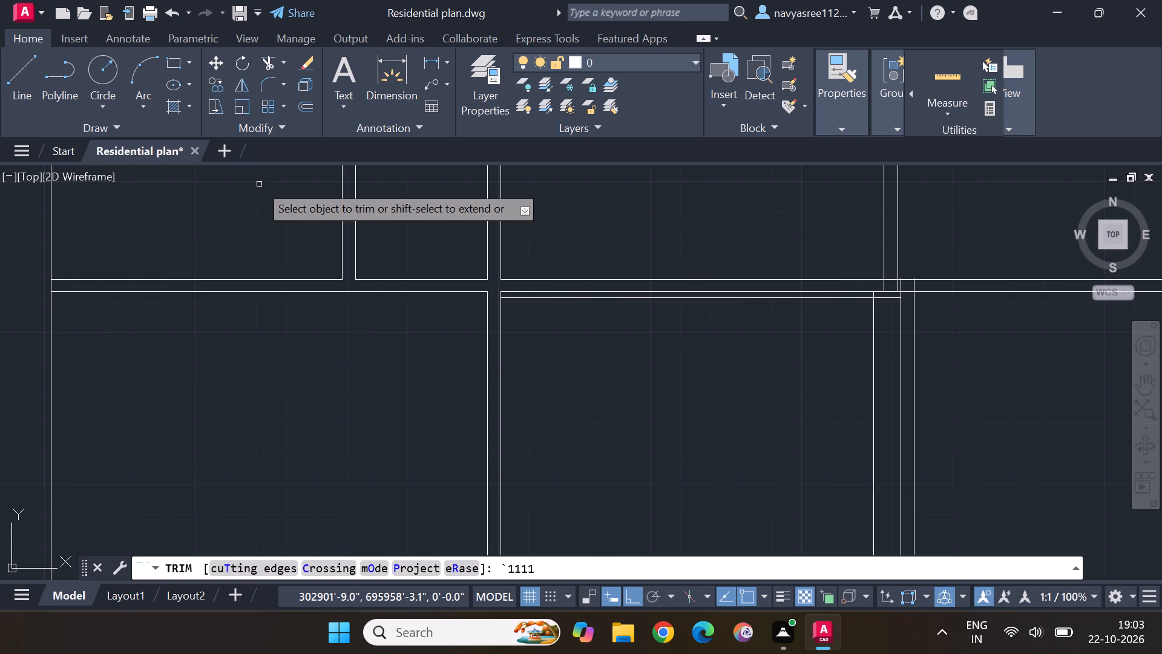
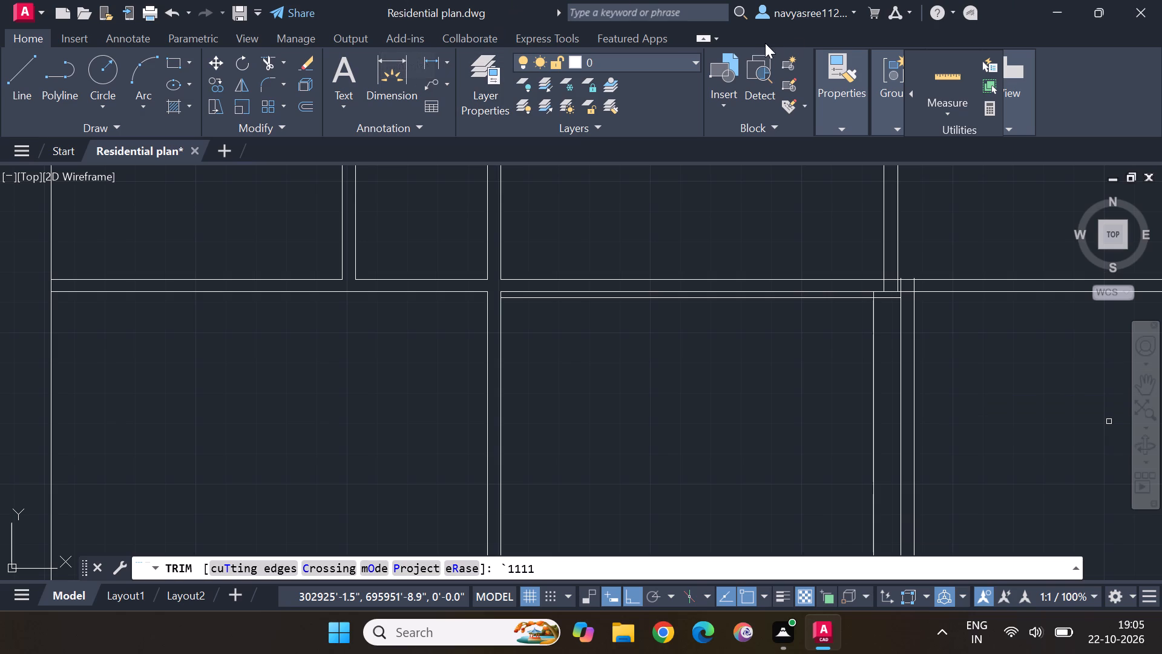
Measure the clear width and height of the lower middle bay with the Quick measuring tool.
click(953, 76)
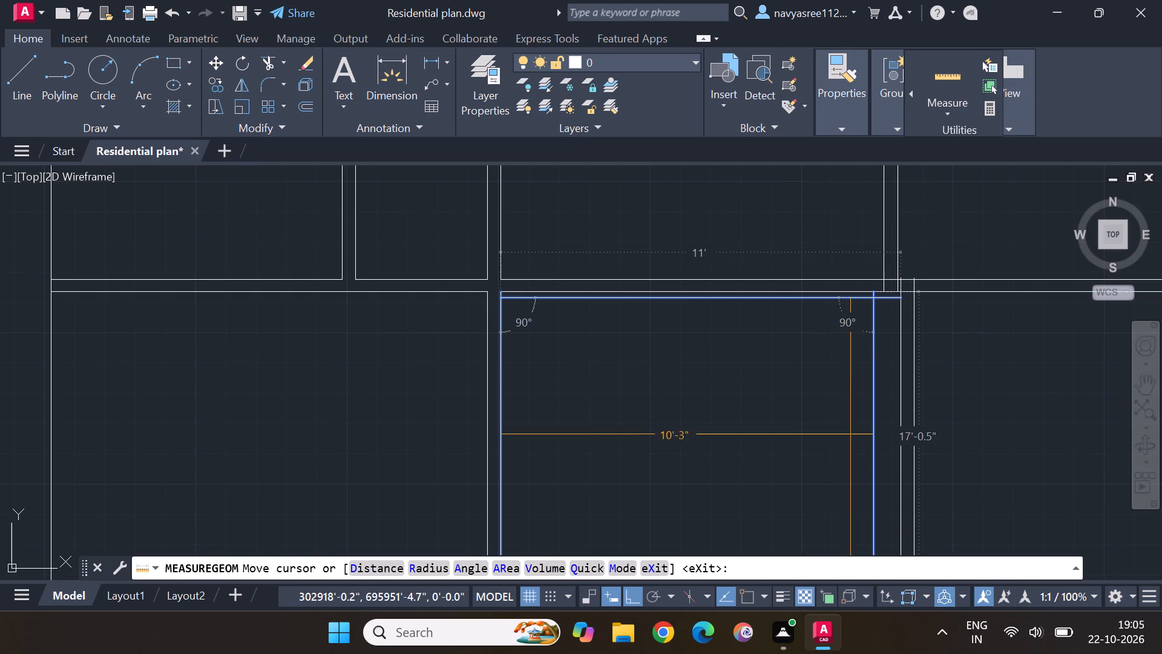
scroll(780, 364, down, 1)
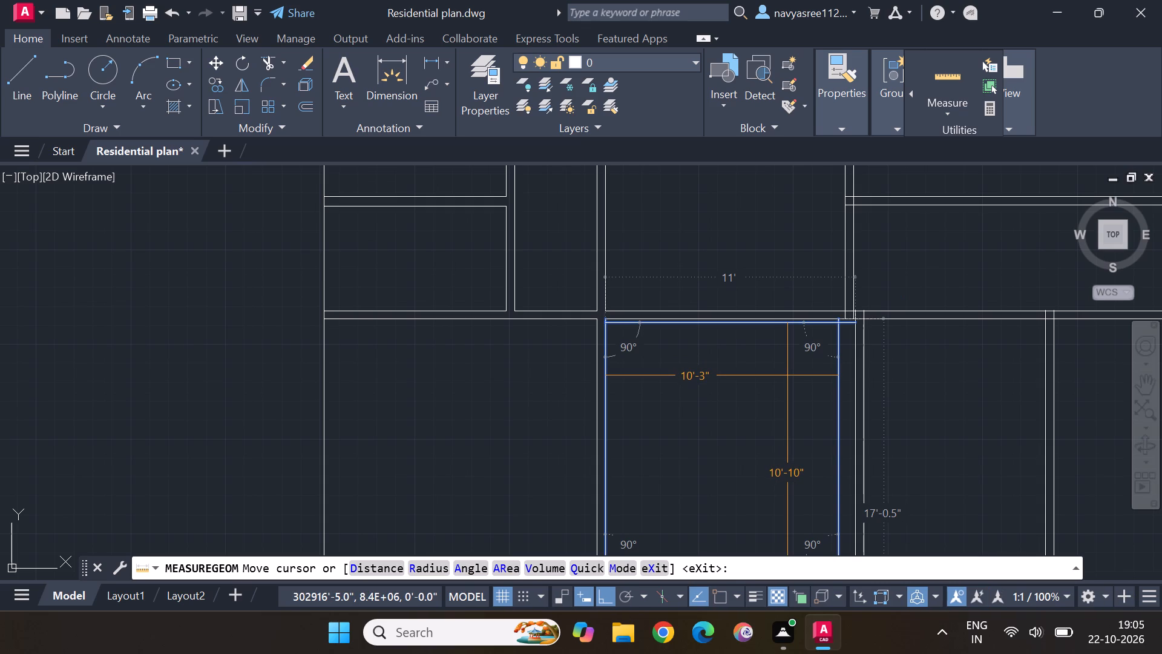
scroll(789, 375, down, 1)
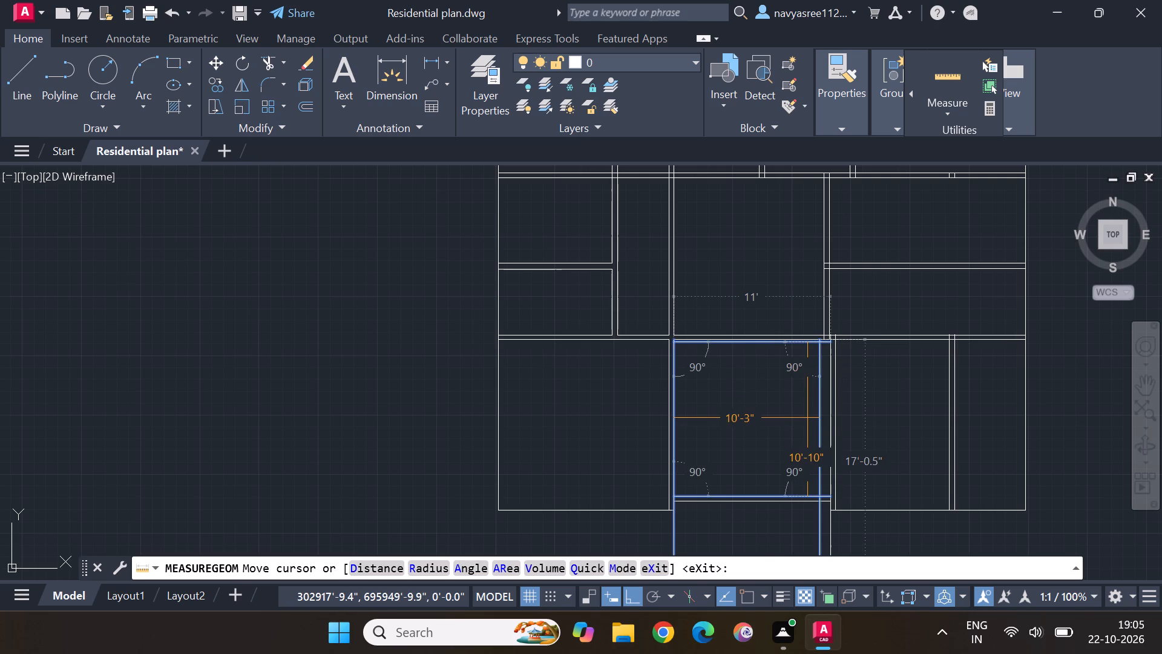
scroll(807, 418, up, 1)
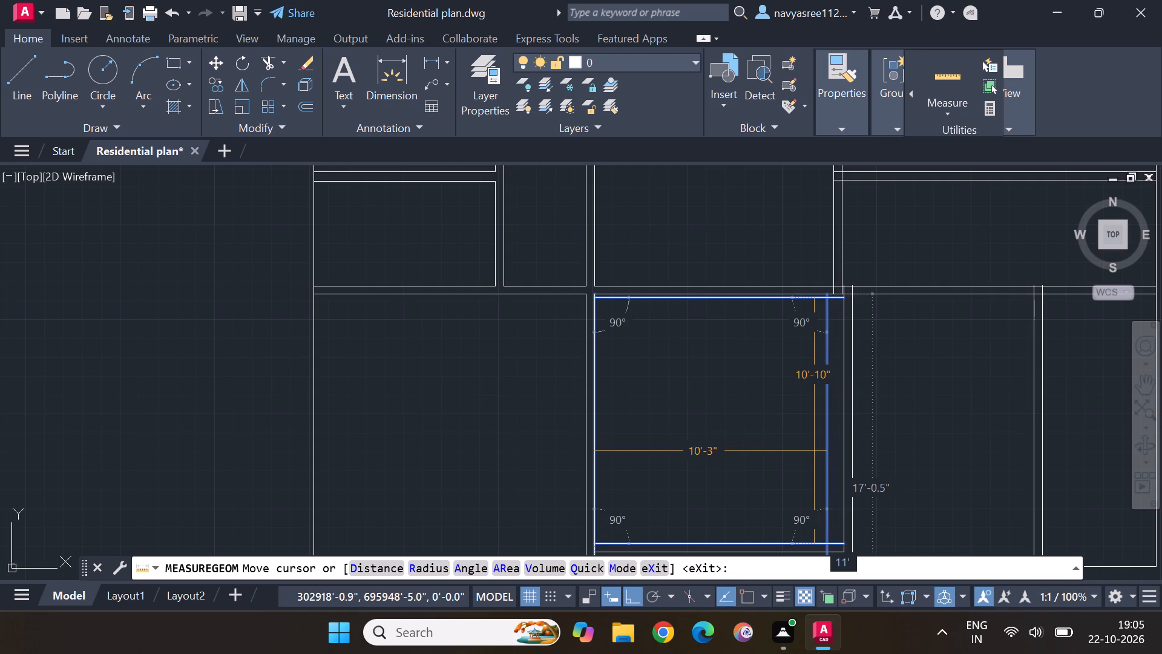
scroll(814, 450, down, 1)
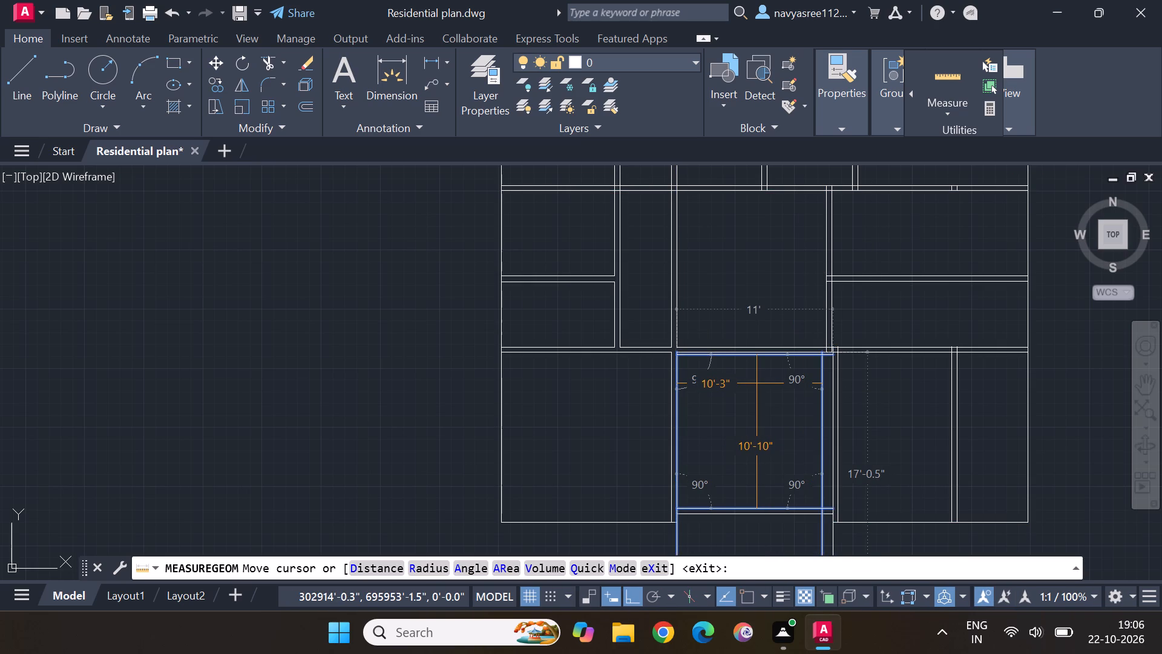
Measure the narrow gap between the lower middle bay's top wall line and the offset line just below it.
scroll(743, 366, up, 5)
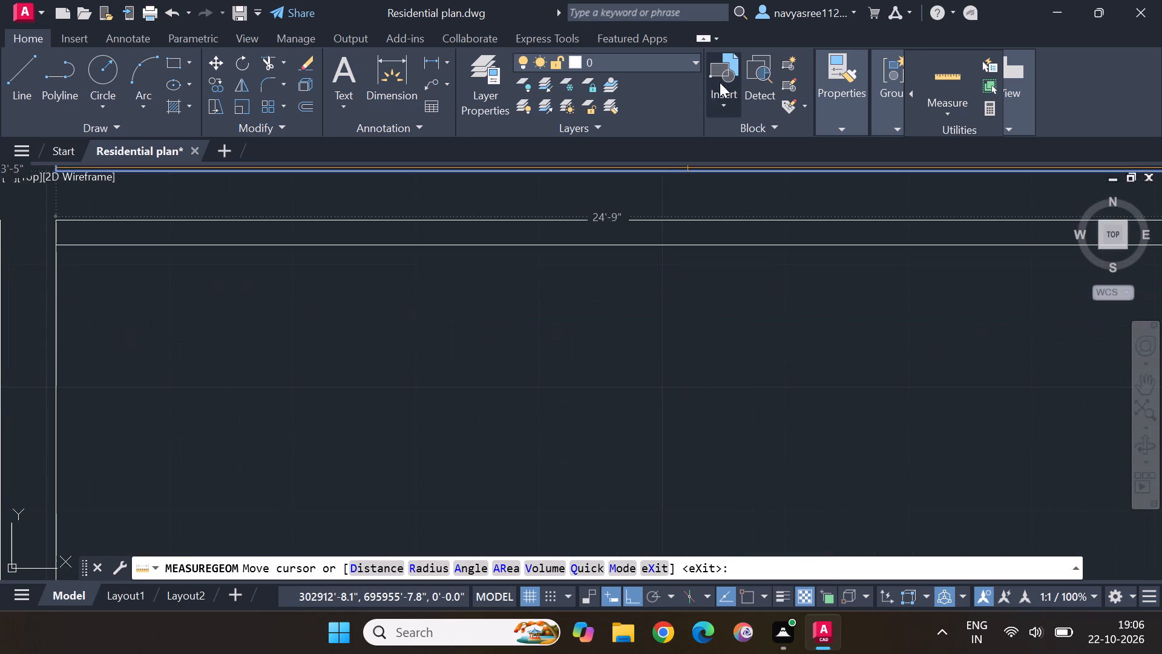
scroll(780, 236, up, 4)
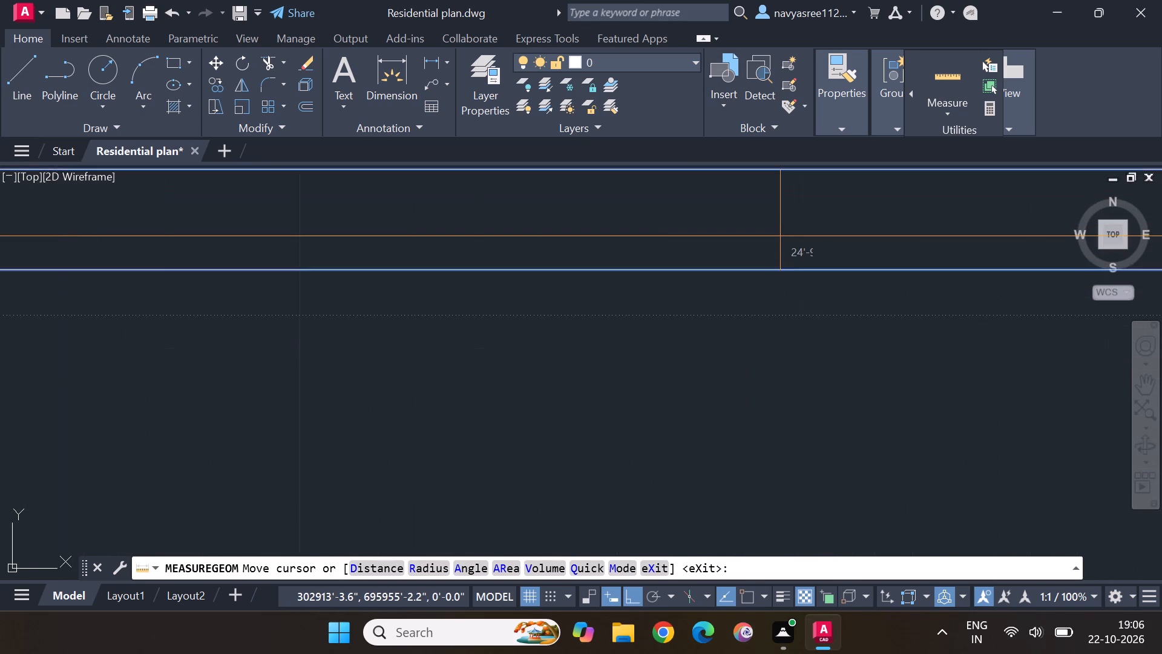
scroll(780, 236, up, 4)
scroll(780, 236, down, 6)
middle_drag(780, 236, 774, 653)
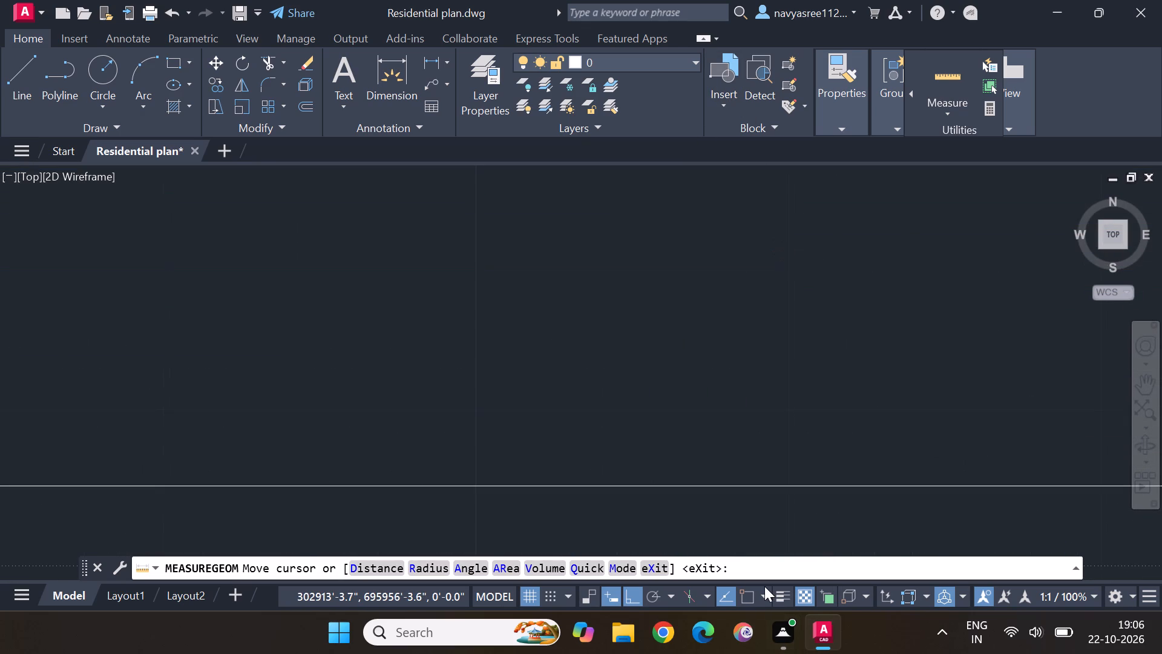
middle_drag(752, 513, 632, 62)
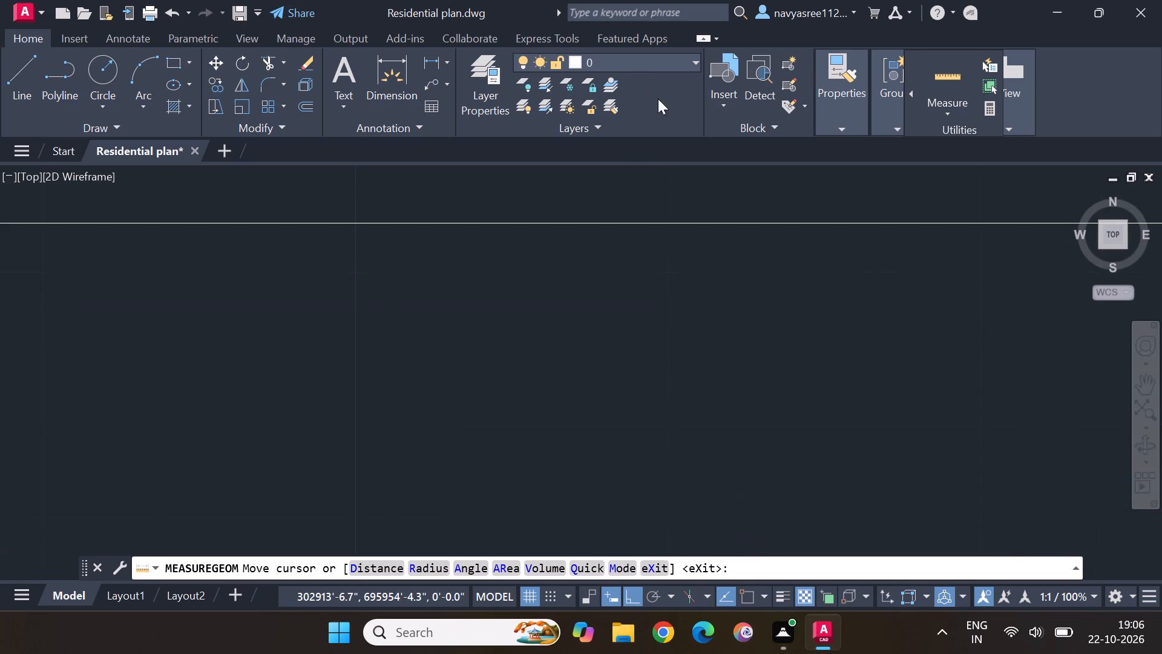
middle_drag(715, 179, 755, 386)
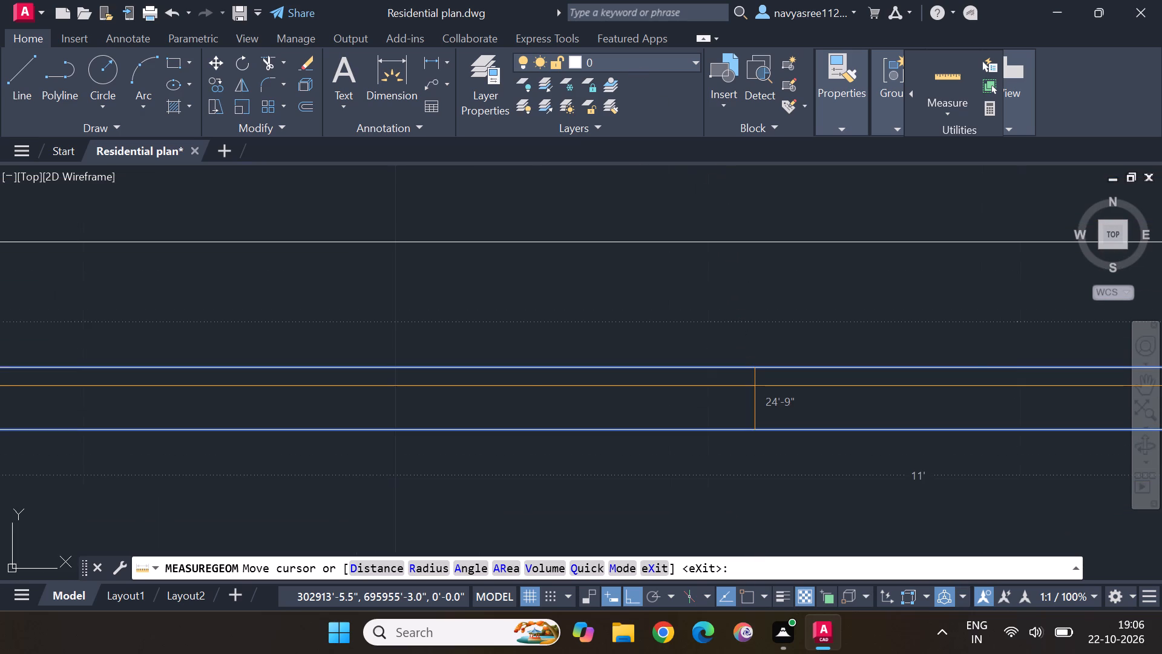
scroll(755, 386, down, 3)
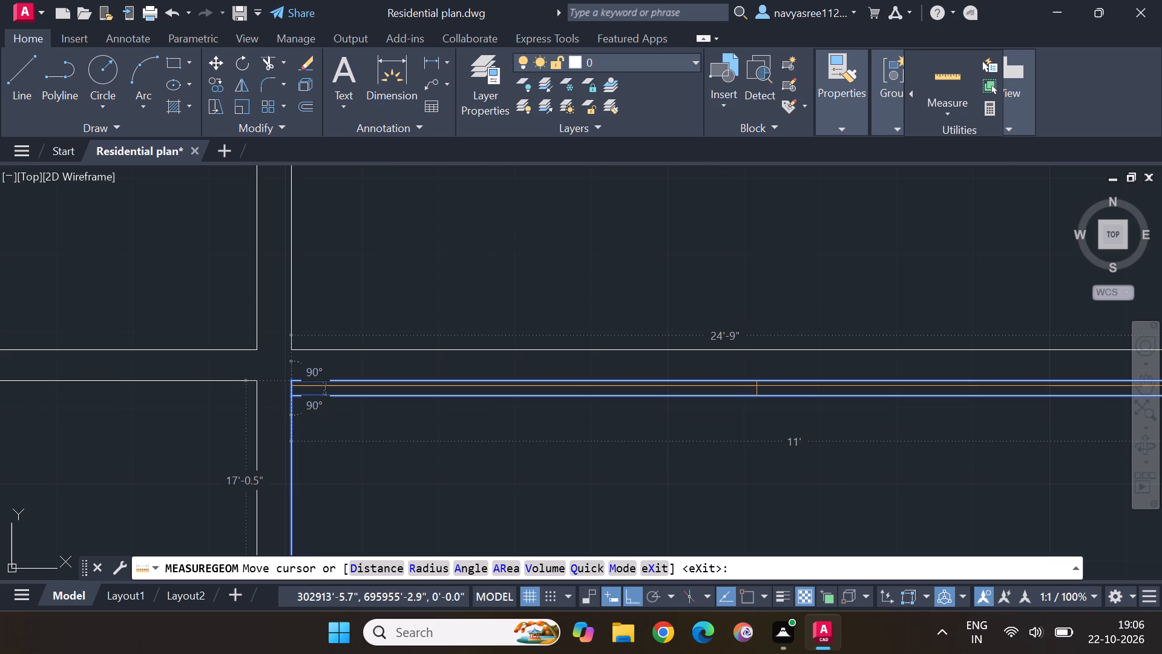
scroll(757, 386, up, 5)
scroll(757, 386, down, 1)
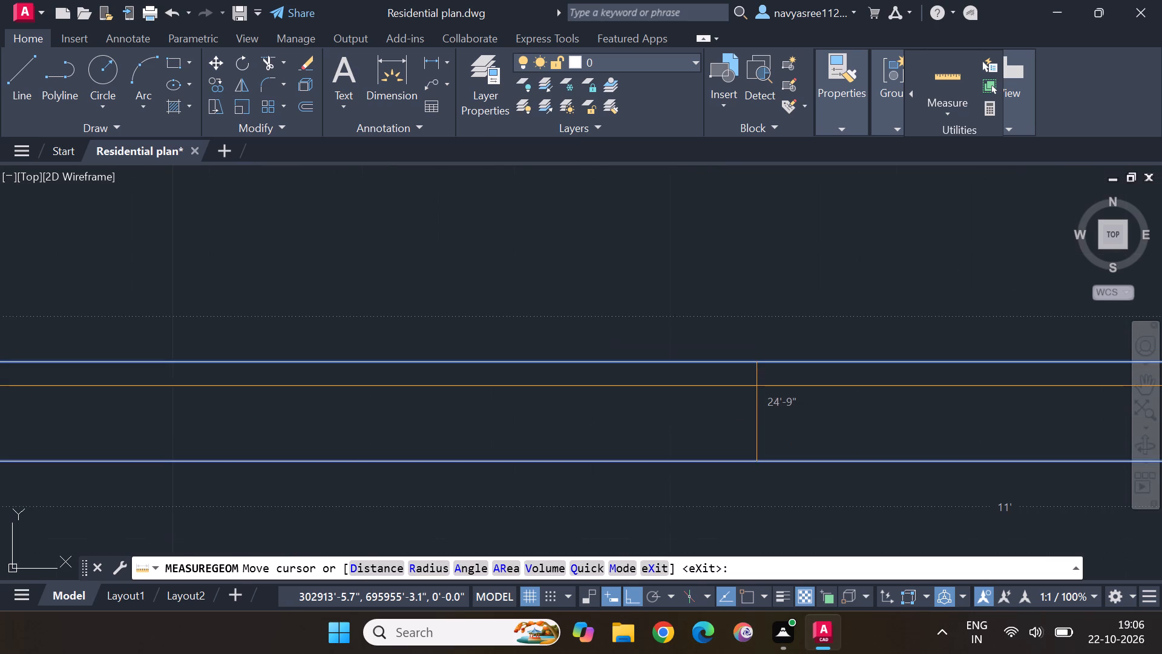
scroll(757, 386, up, 3)
scroll(757, 386, down, 2)
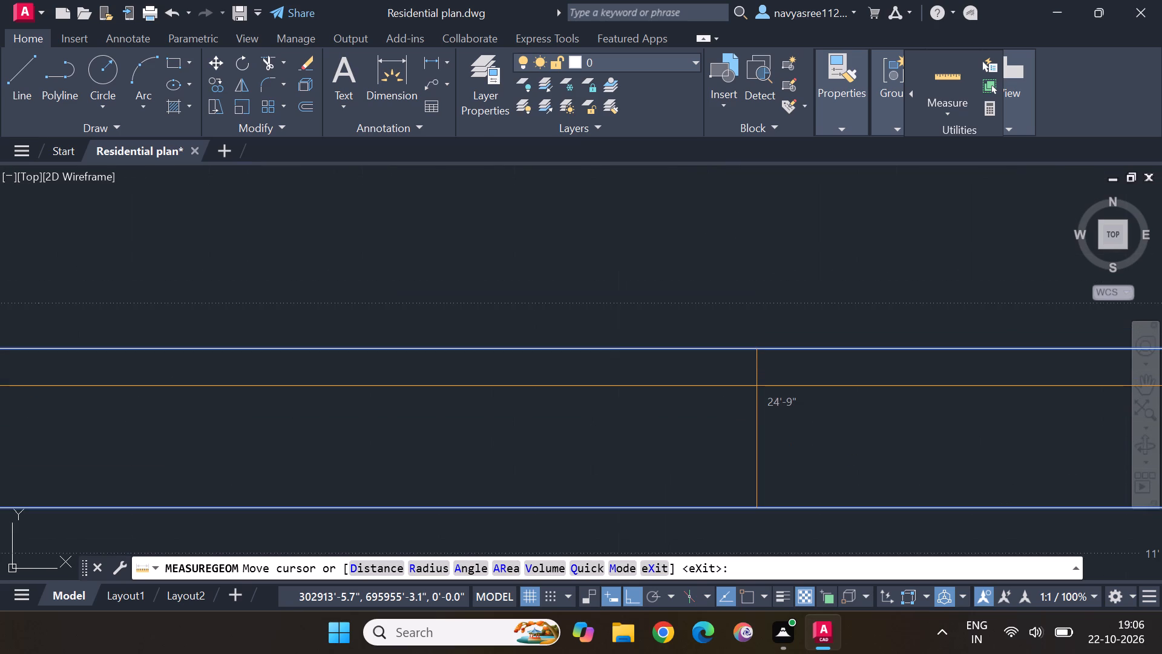
scroll(757, 386, down, 6)
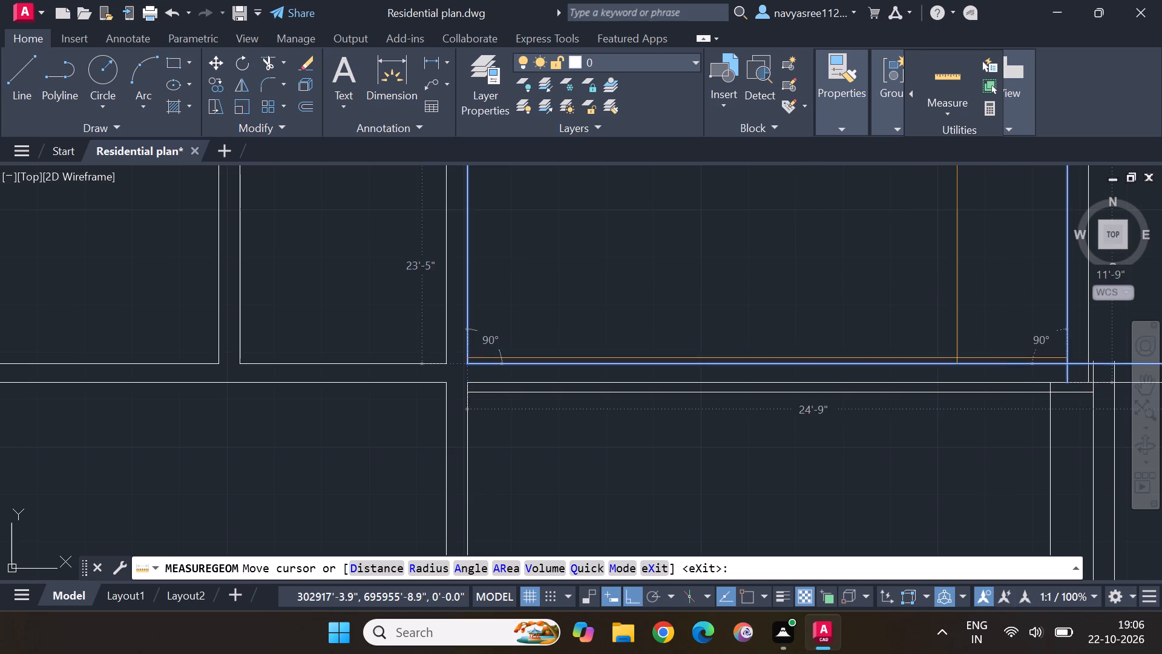
scroll(864, 411, down, 3)
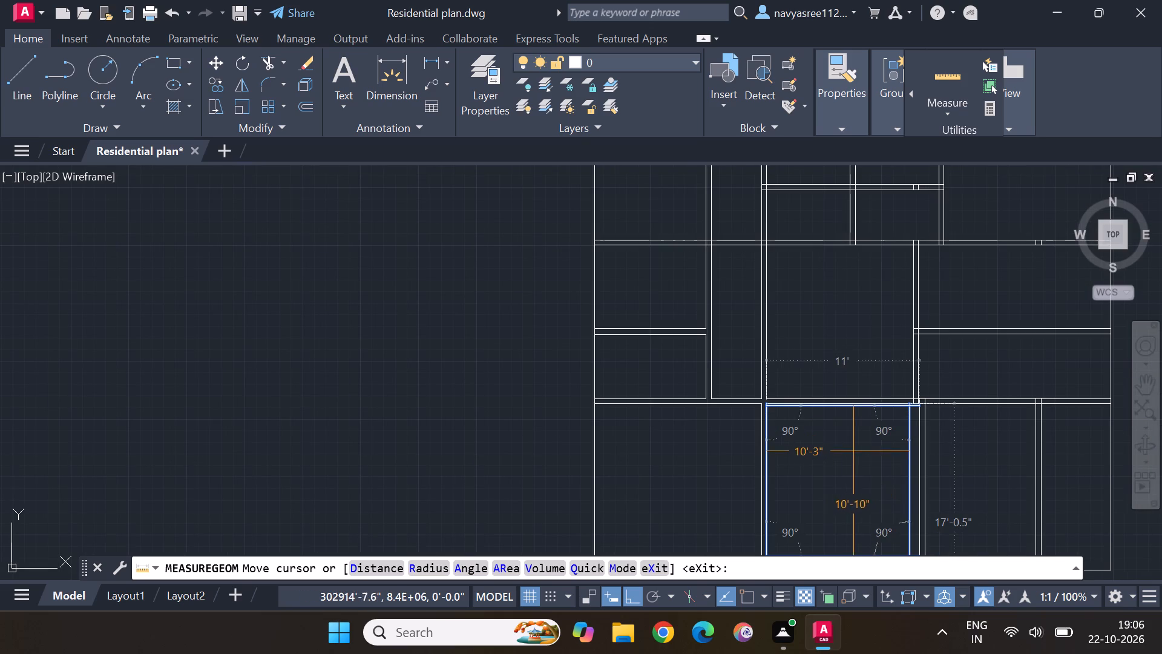
middle_drag(869, 451, 819, 344)
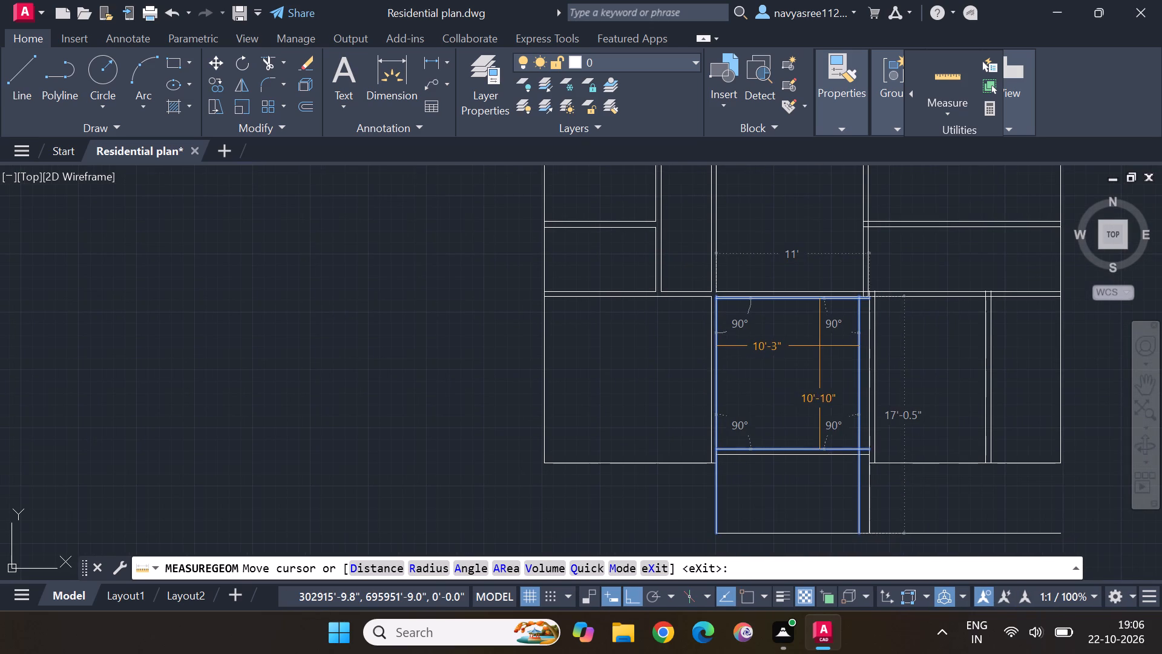
scroll(819, 345, up, 1)
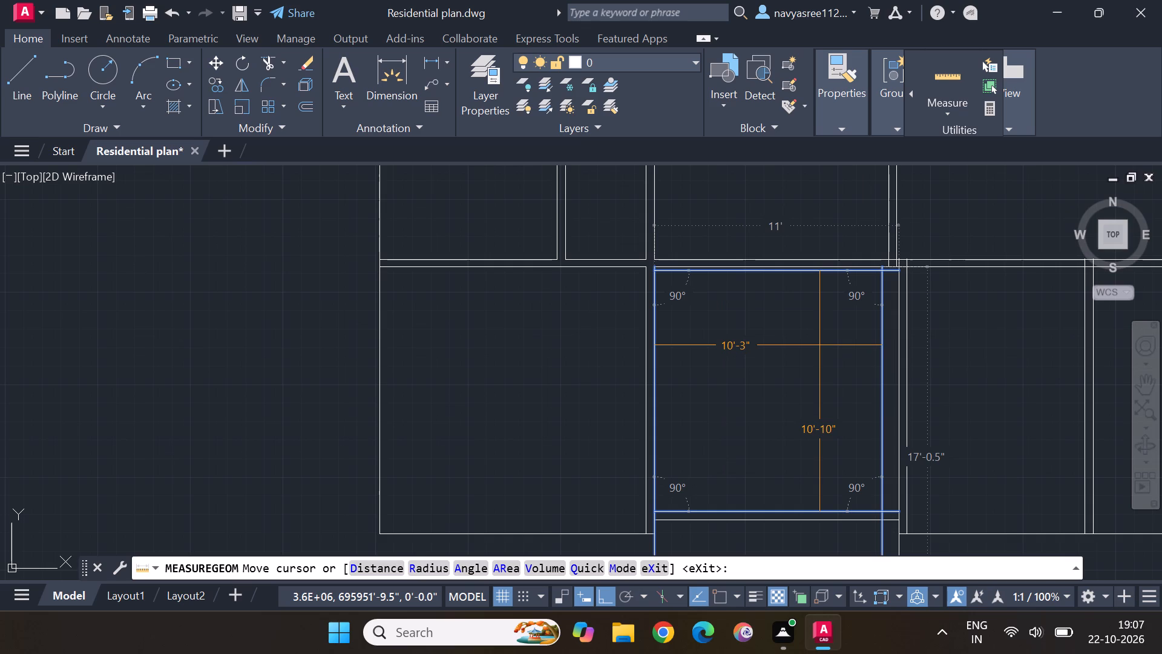
scroll(819, 345, down, 1)
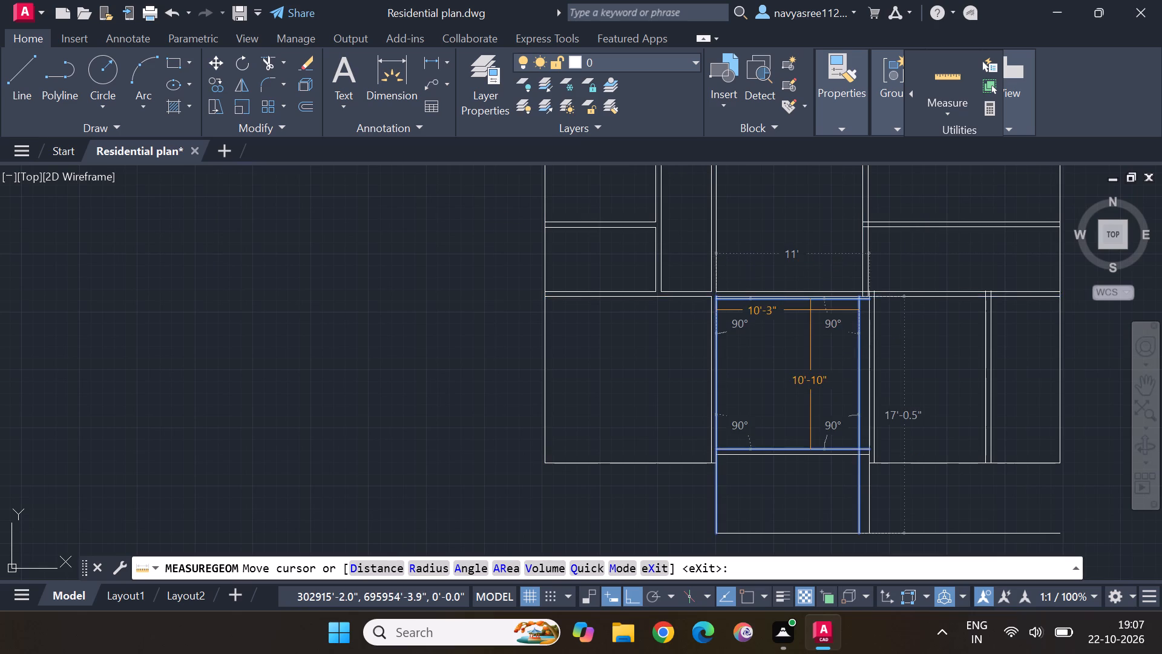
Measure the thickness of the lower middle bay's top wall and recheck the narrow gap beneath it.
scroll(811, 294, up, 2)
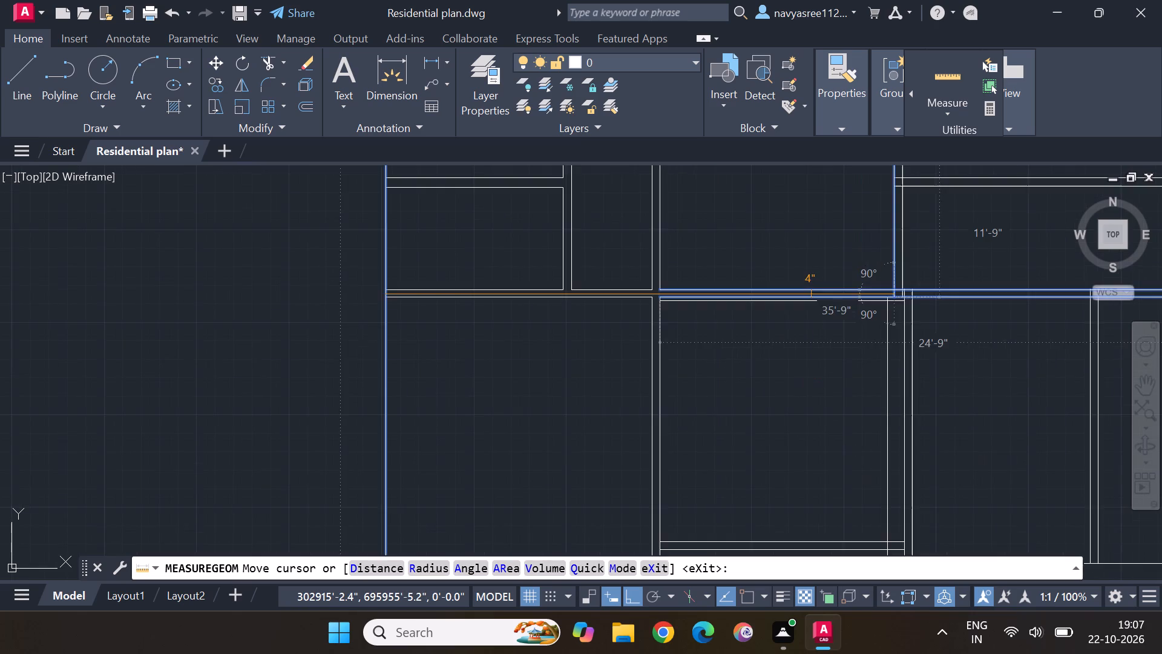
scroll(811, 294, up, 3)
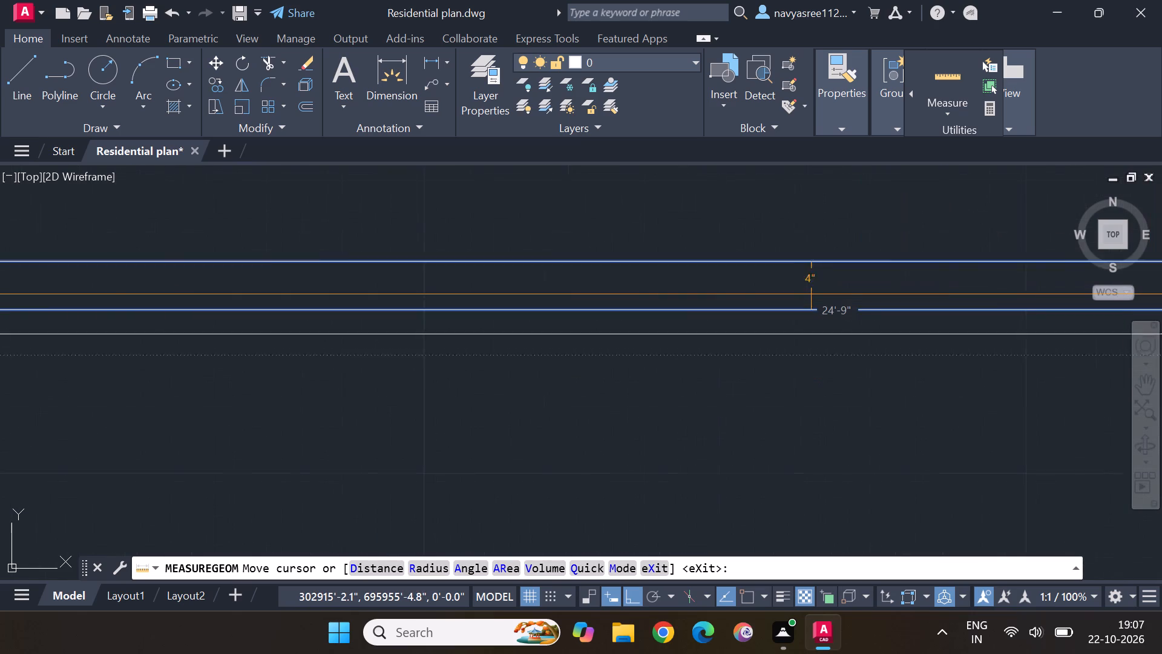
scroll(811, 294, up, 3)
scroll(812, 295, down, 1)
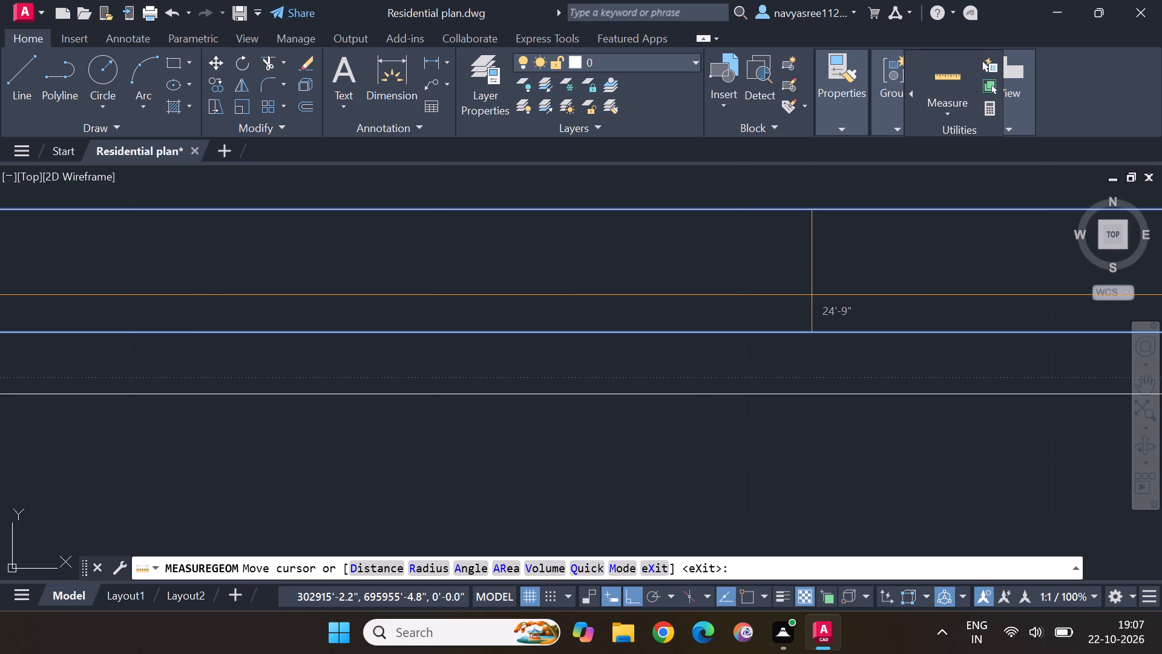
scroll(812, 295, down, 3)
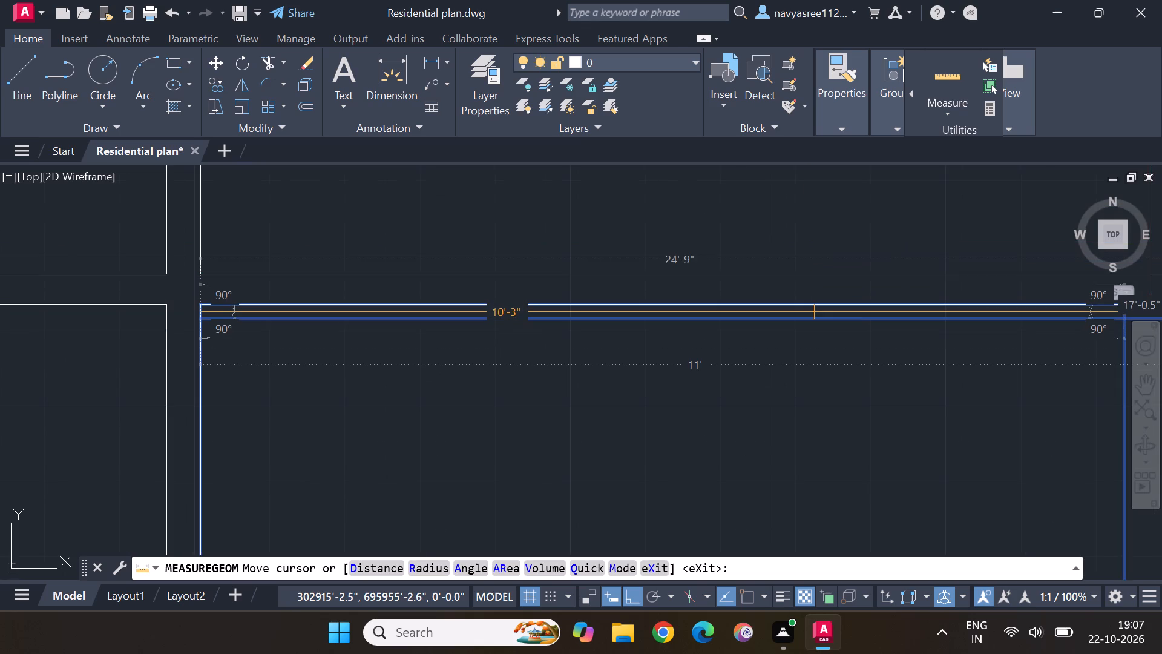
scroll(814, 312, up, 6)
scroll(814, 312, down, 2)
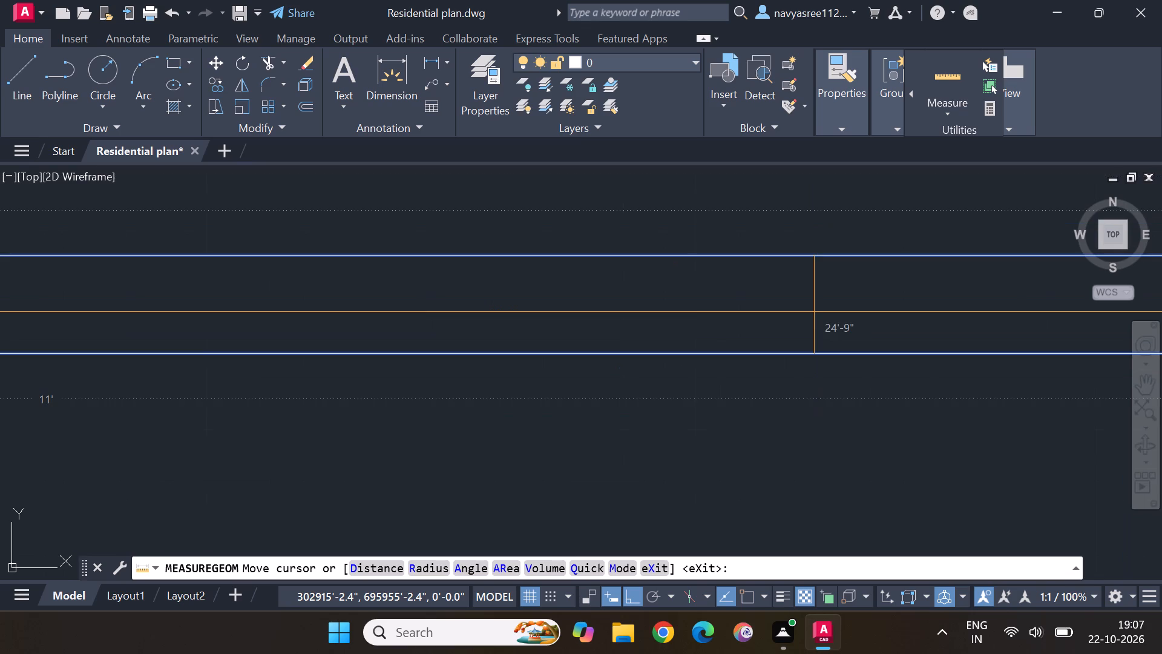
scroll(814, 312, up, 14)
scroll(814, 312, down, 4)
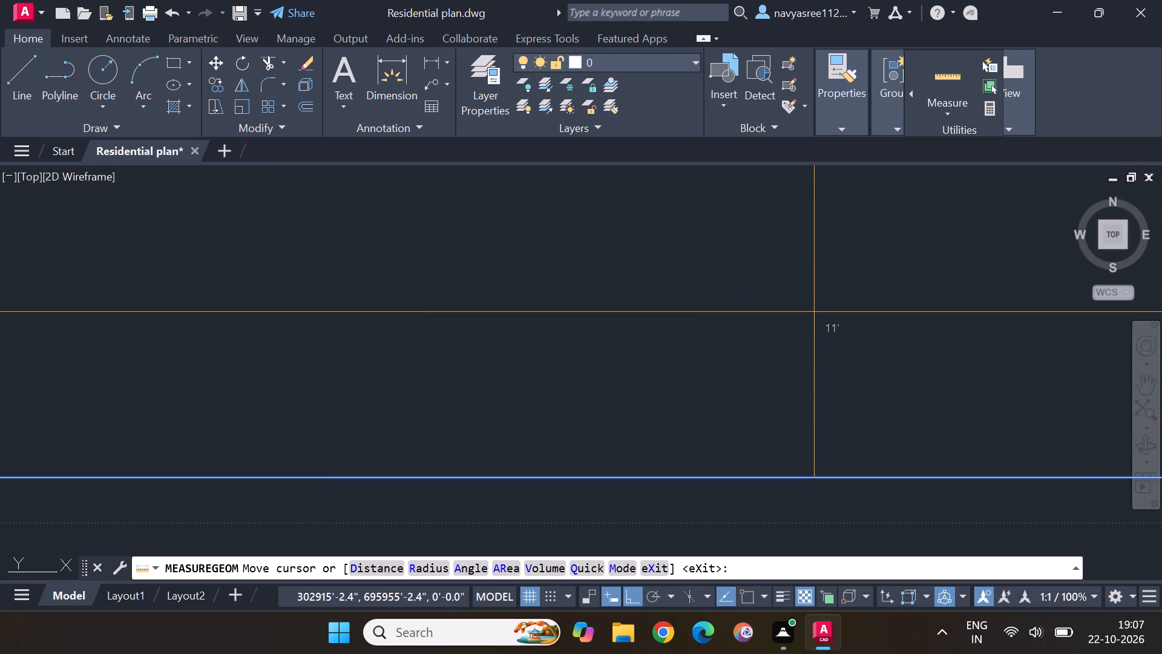
scroll(814, 312, down, 10)
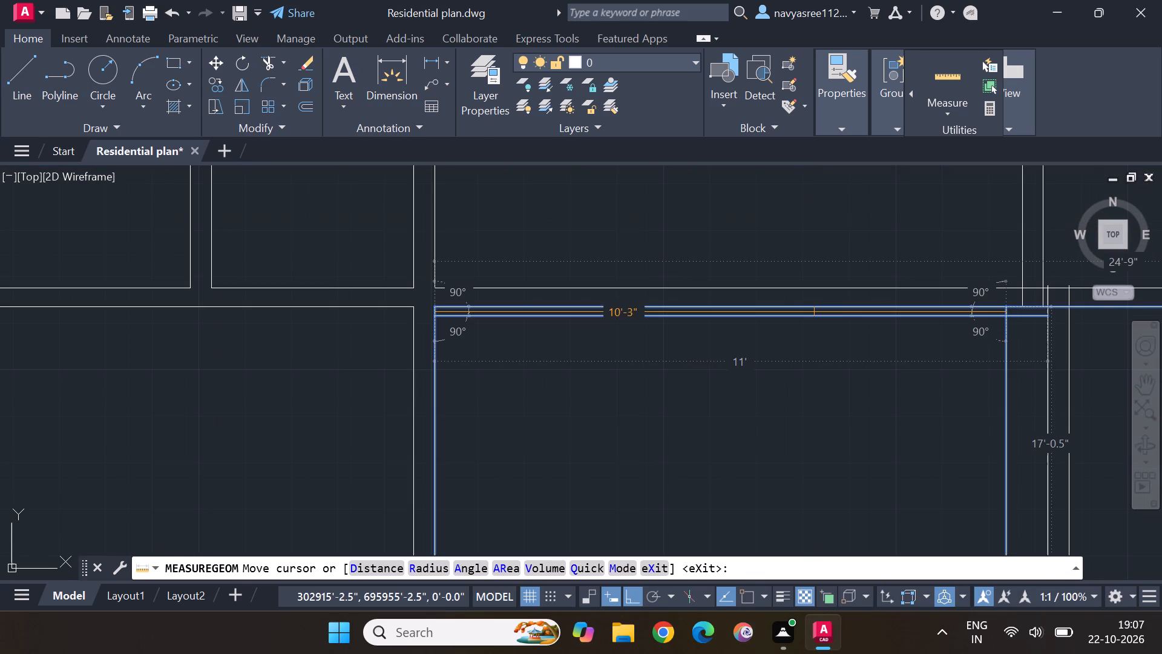
key(Escape)
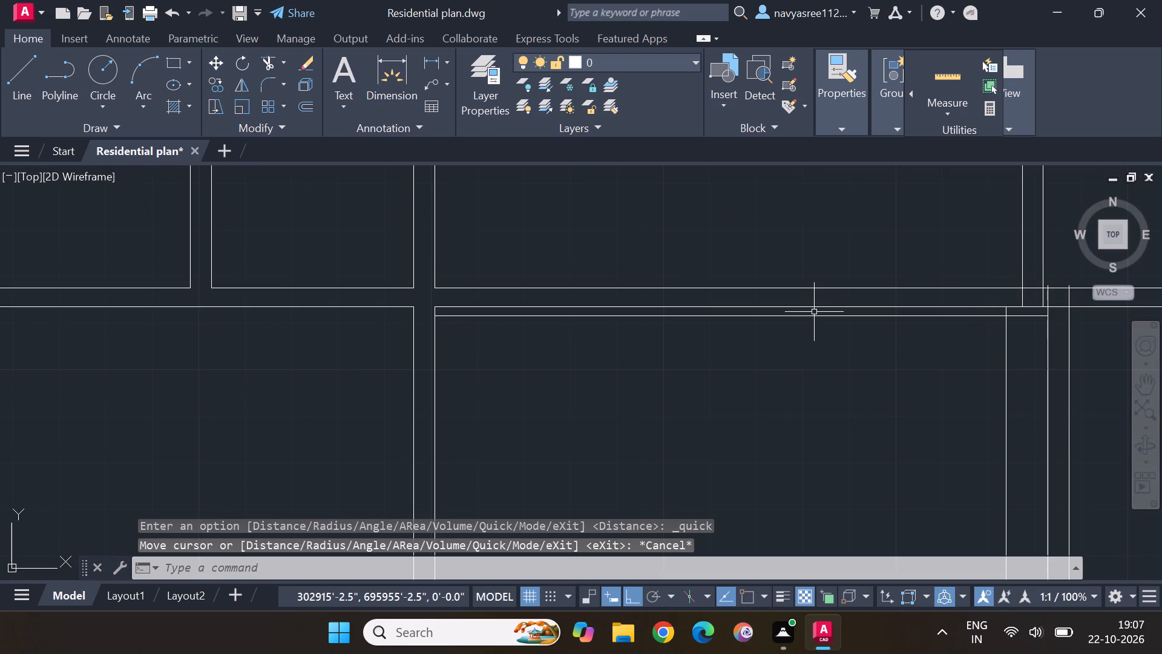
Erase the outermost vertical line of the lower middle bay's right wall, on the side facing the adjoining right room.
scroll(815, 334, down, 1)
middle_drag(817, 381, 794, 316)
scroll(861, 412, down, 1)
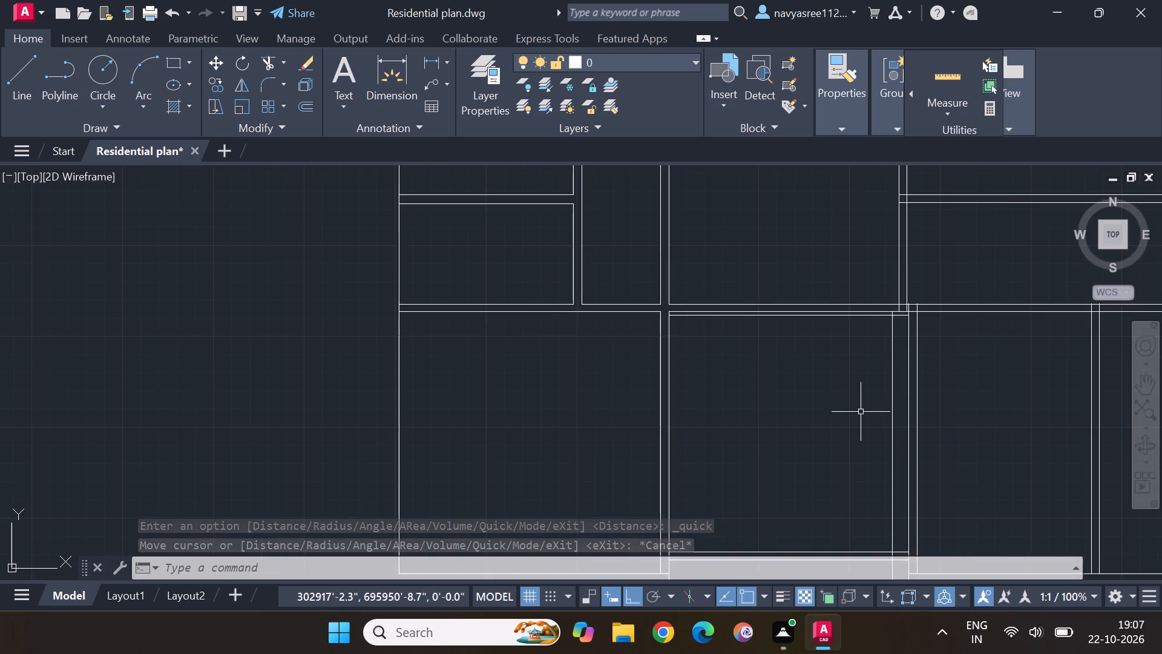
scroll(864, 434, down, 1)
middle_drag(862, 457, 838, 402)
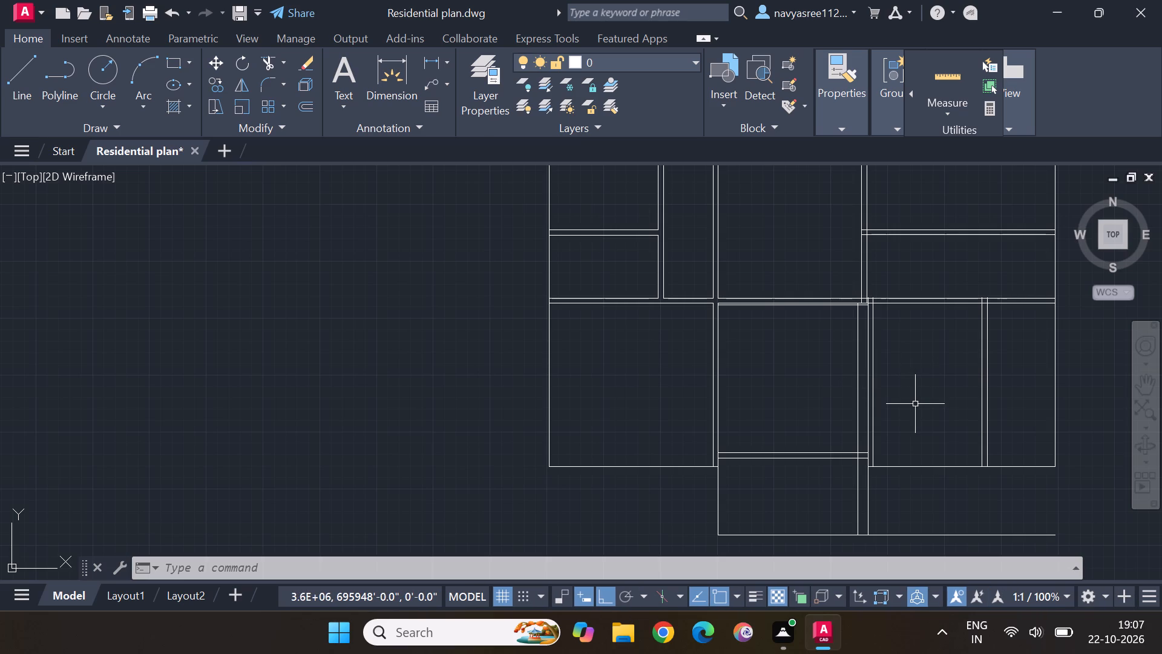
scroll(891, 404, up, 2)
scroll(890, 404, down, 1)
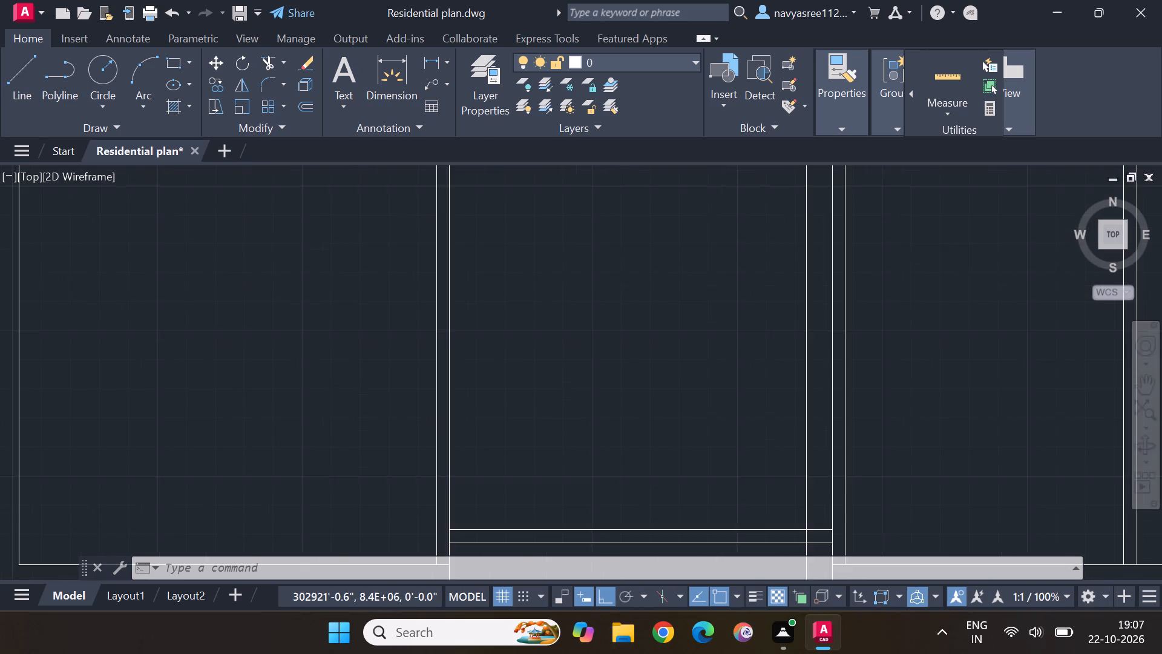
click(861, 408)
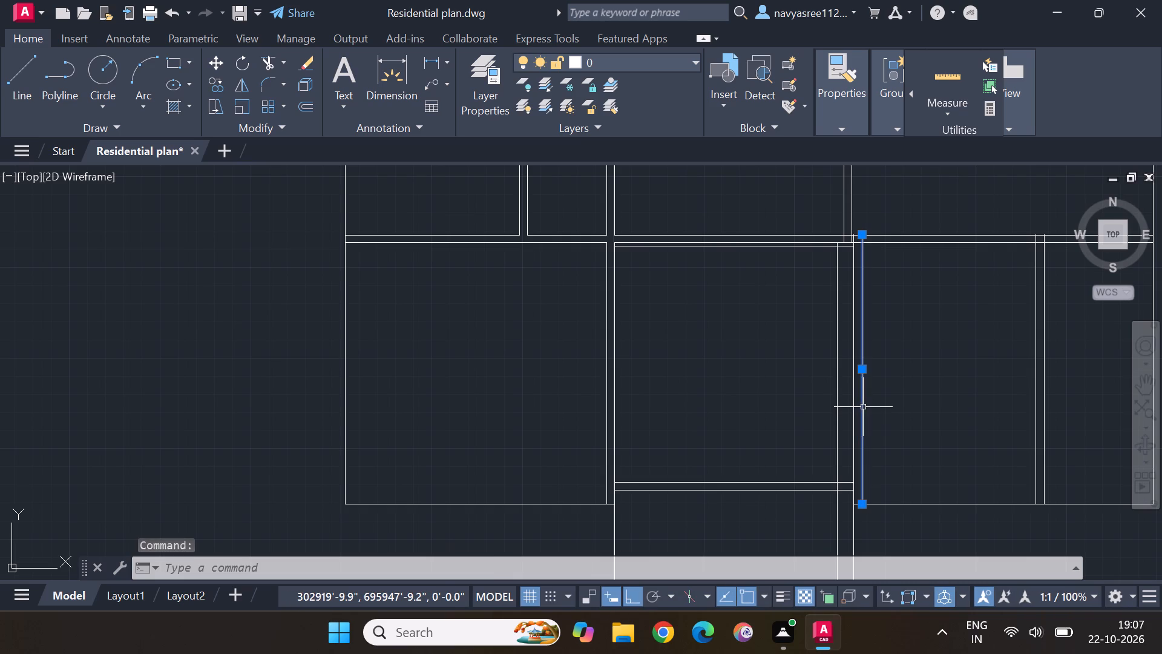
key(Delete)
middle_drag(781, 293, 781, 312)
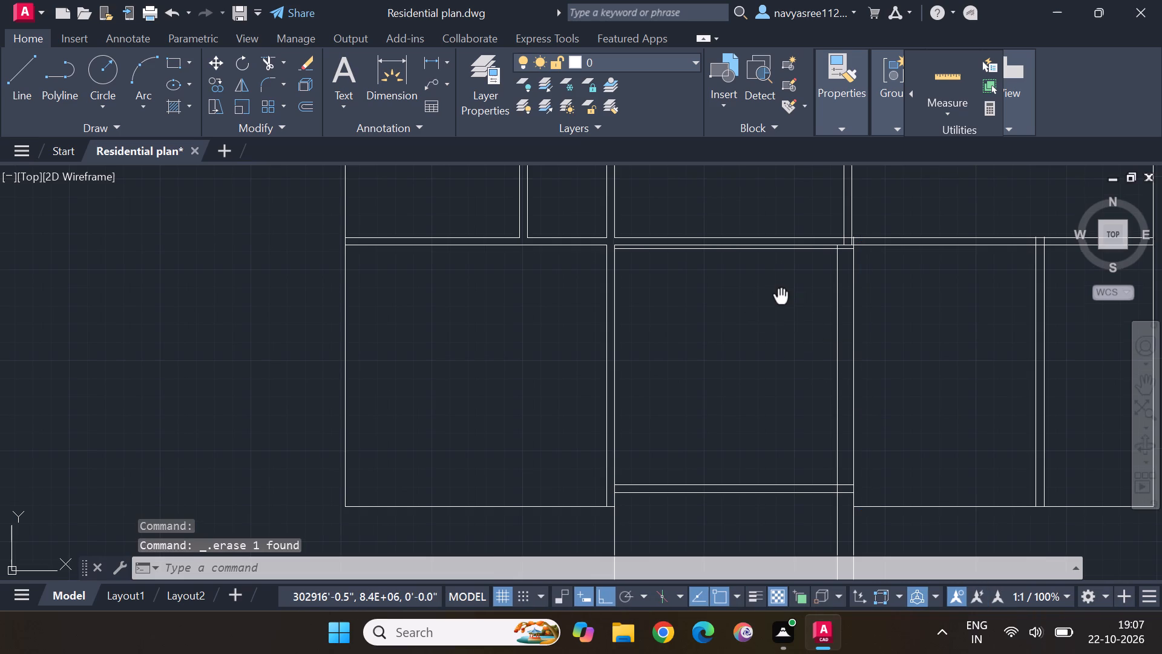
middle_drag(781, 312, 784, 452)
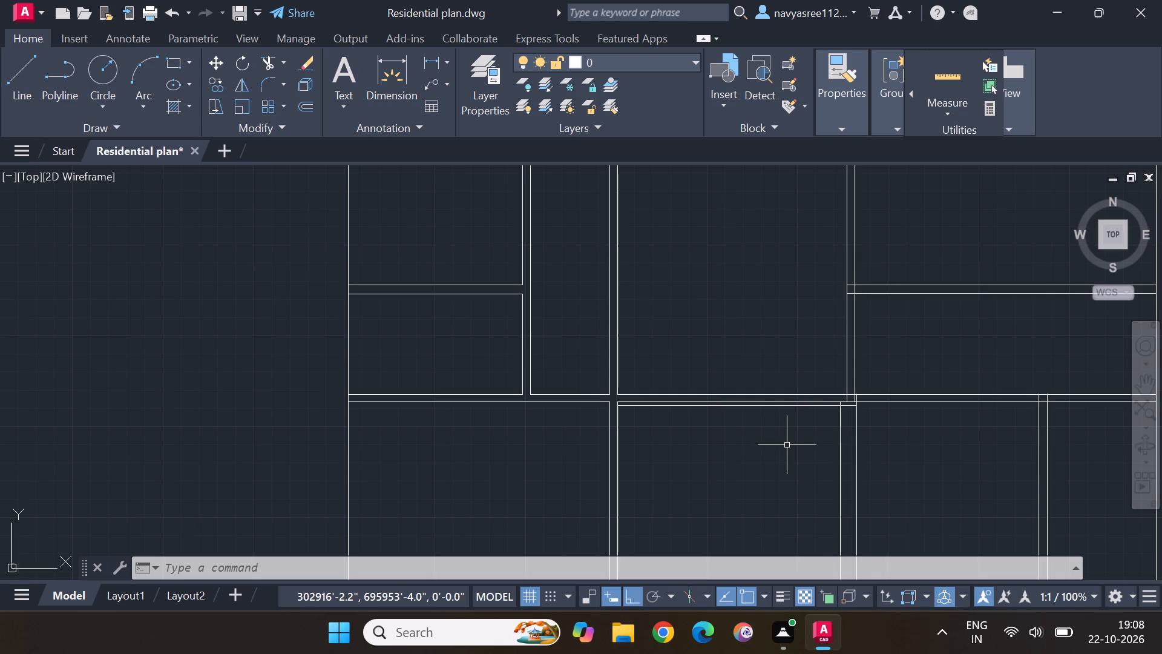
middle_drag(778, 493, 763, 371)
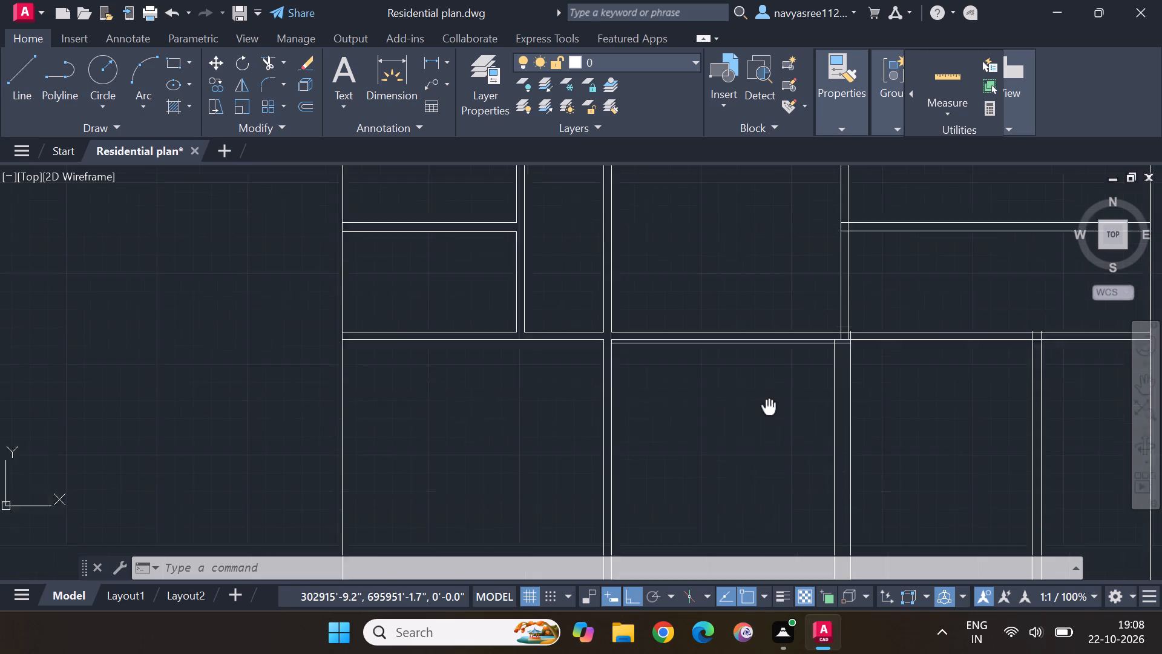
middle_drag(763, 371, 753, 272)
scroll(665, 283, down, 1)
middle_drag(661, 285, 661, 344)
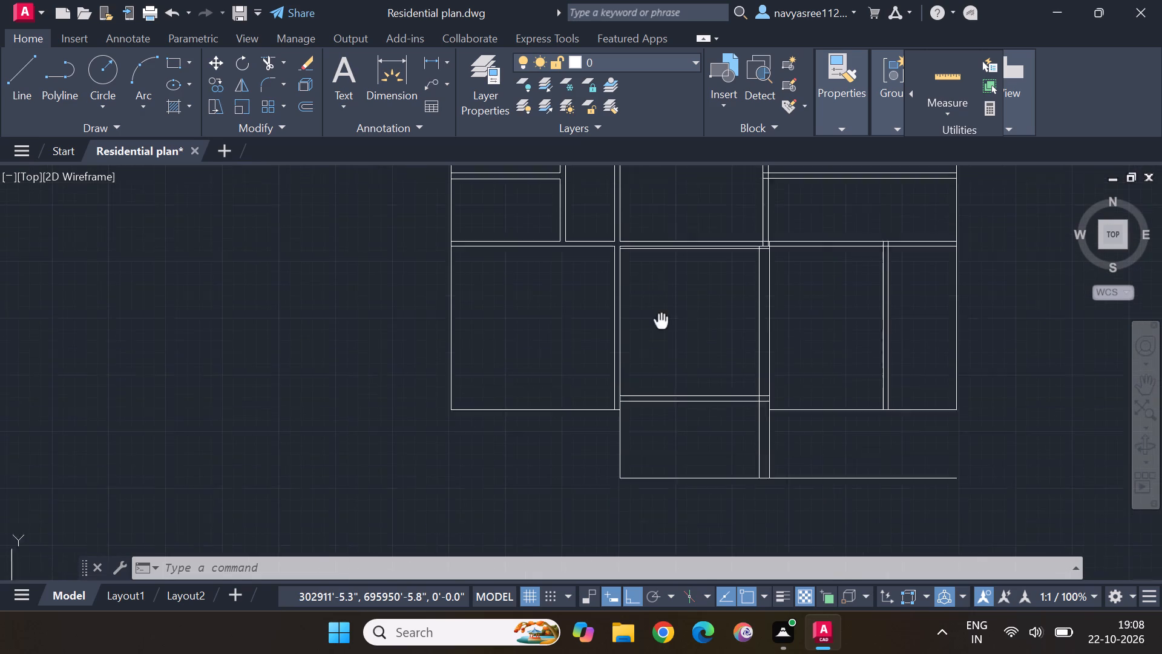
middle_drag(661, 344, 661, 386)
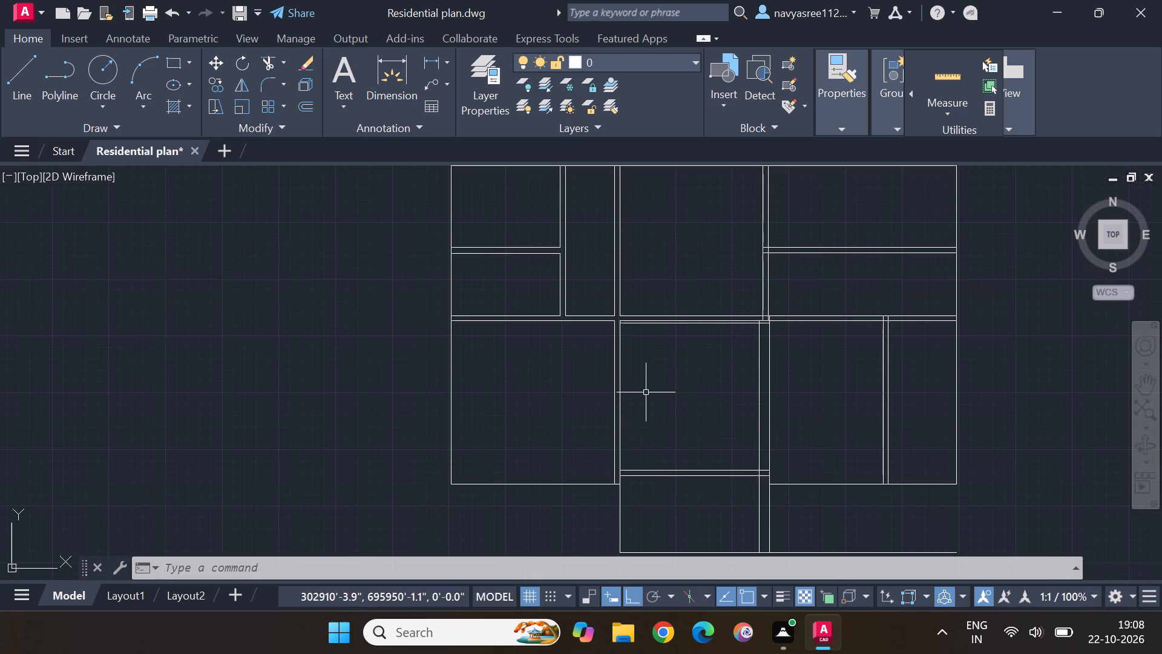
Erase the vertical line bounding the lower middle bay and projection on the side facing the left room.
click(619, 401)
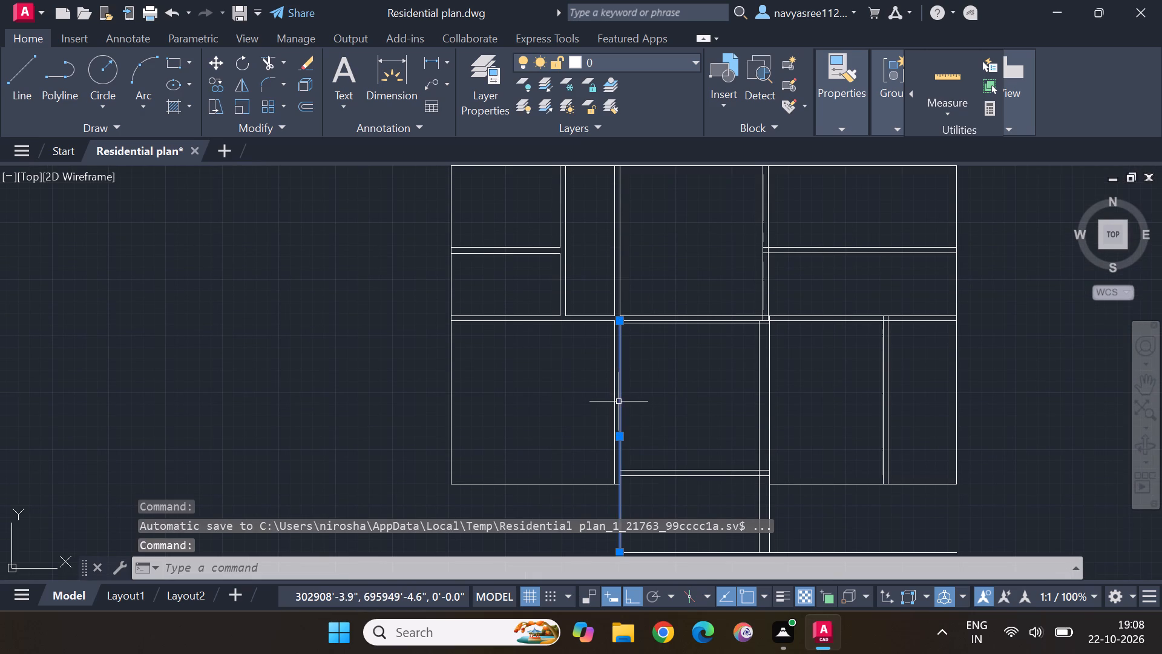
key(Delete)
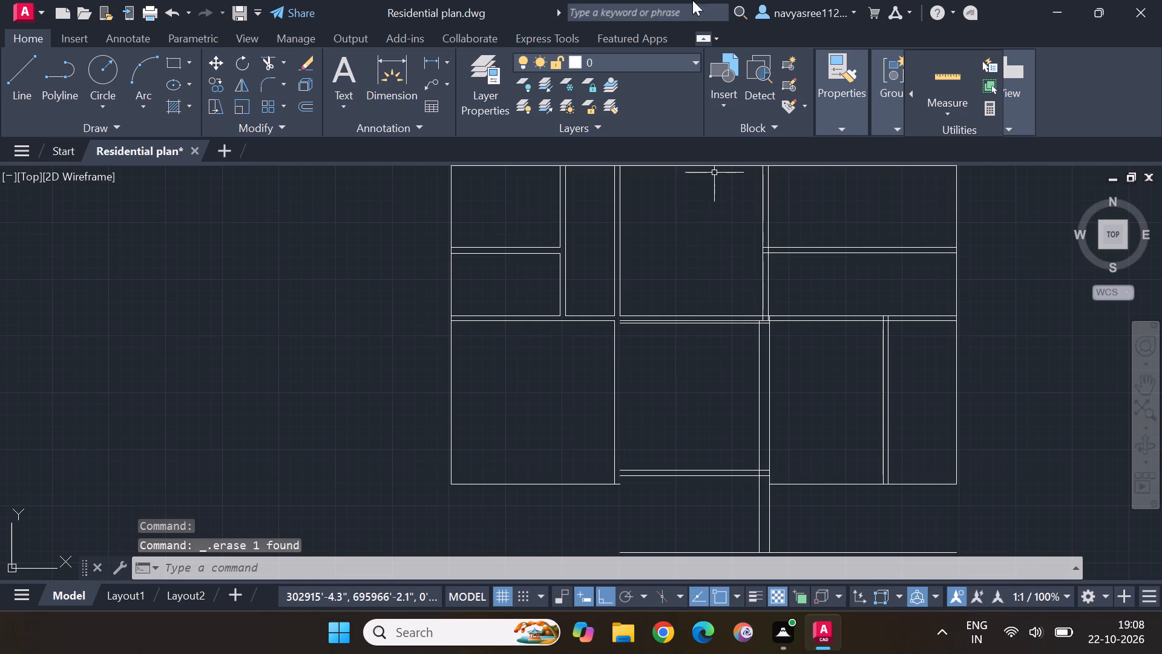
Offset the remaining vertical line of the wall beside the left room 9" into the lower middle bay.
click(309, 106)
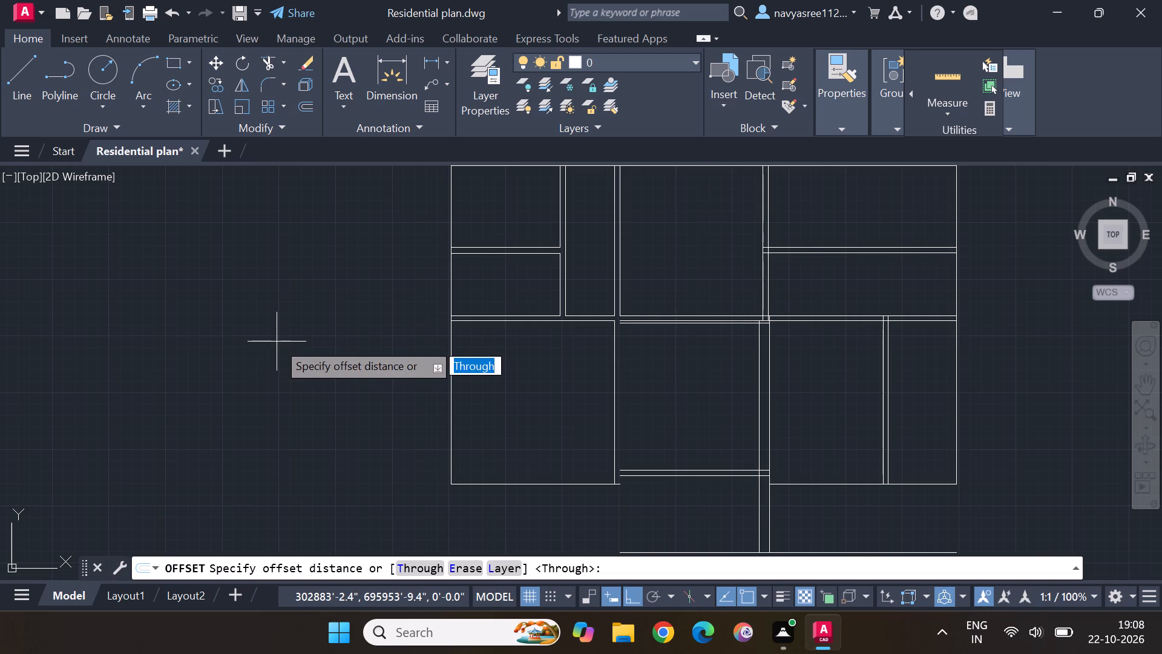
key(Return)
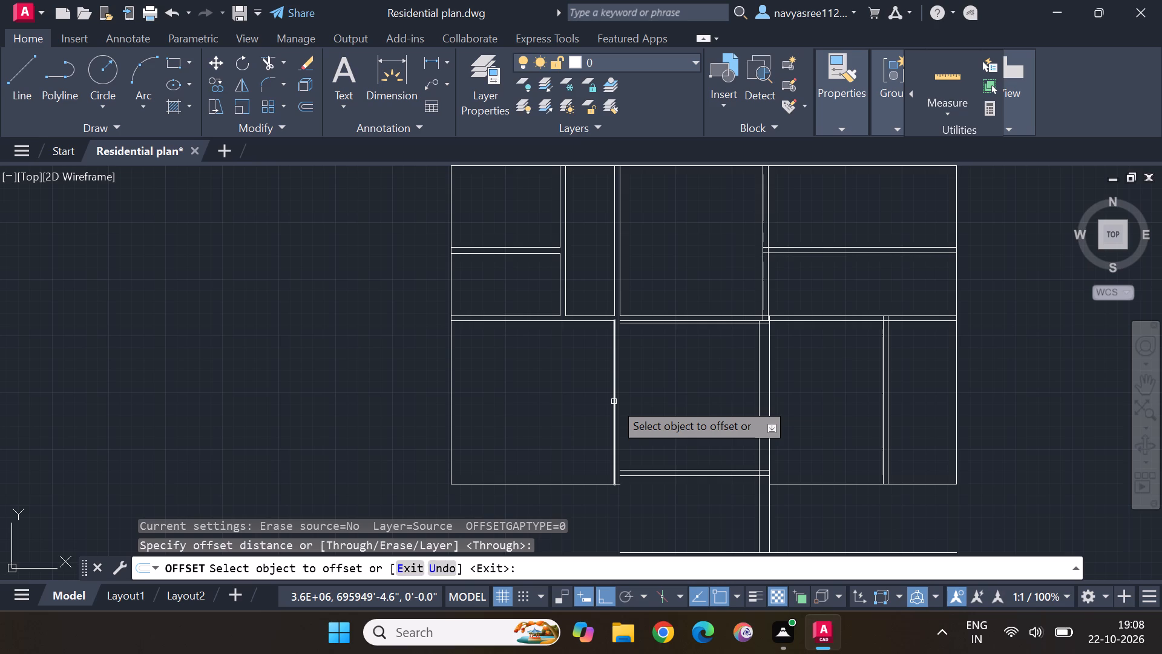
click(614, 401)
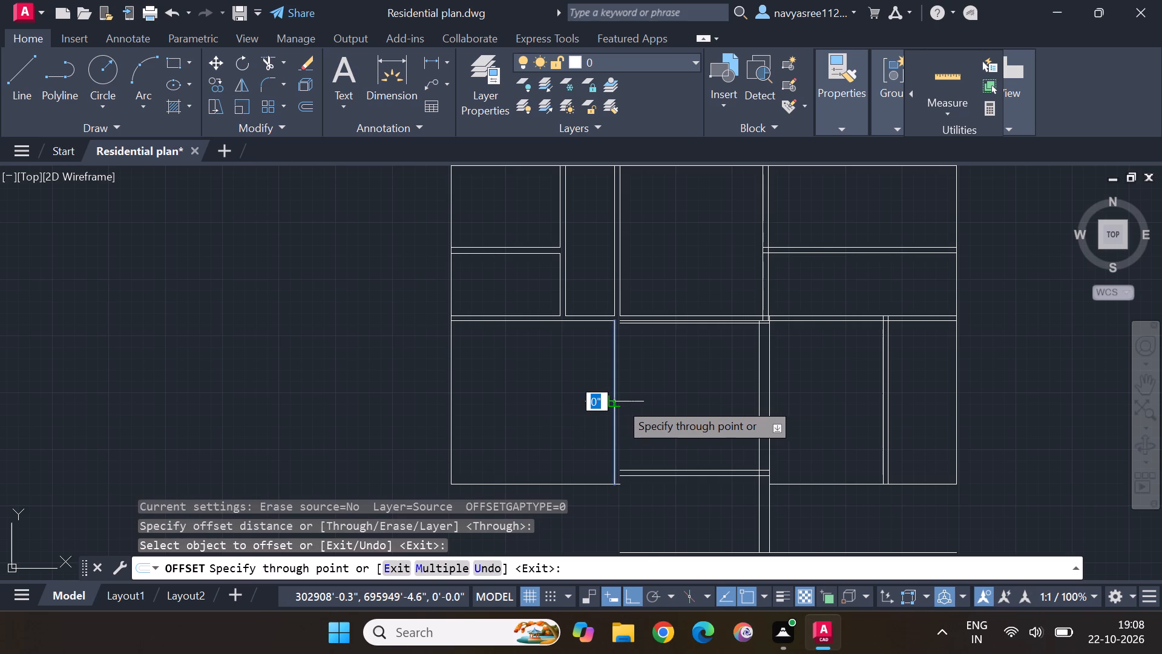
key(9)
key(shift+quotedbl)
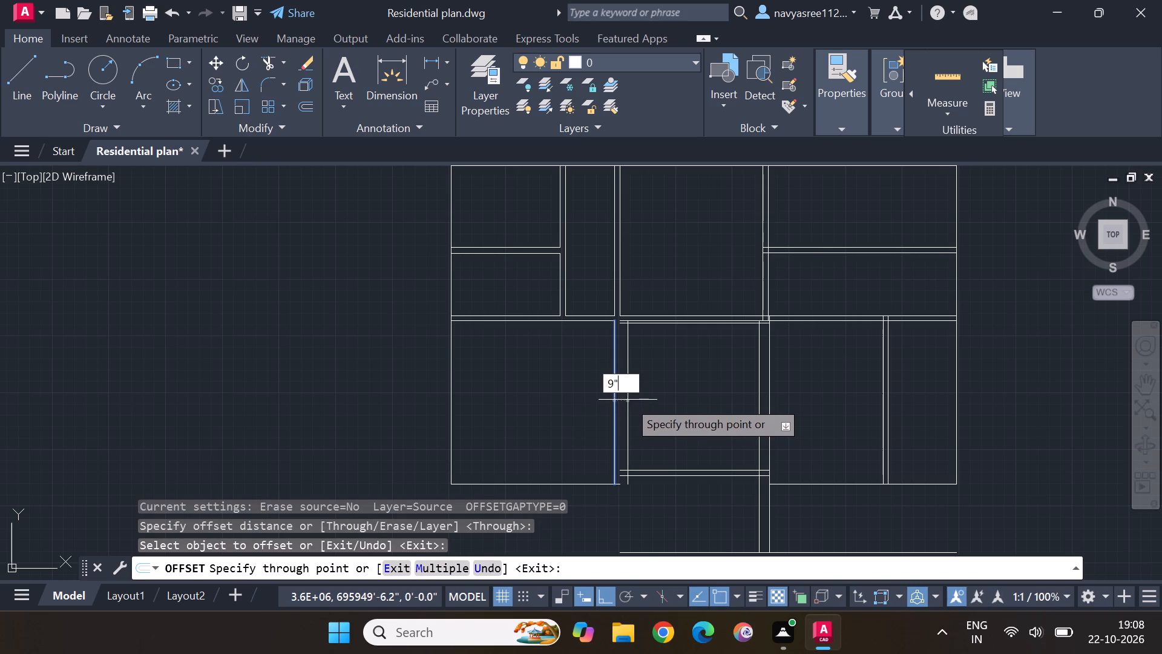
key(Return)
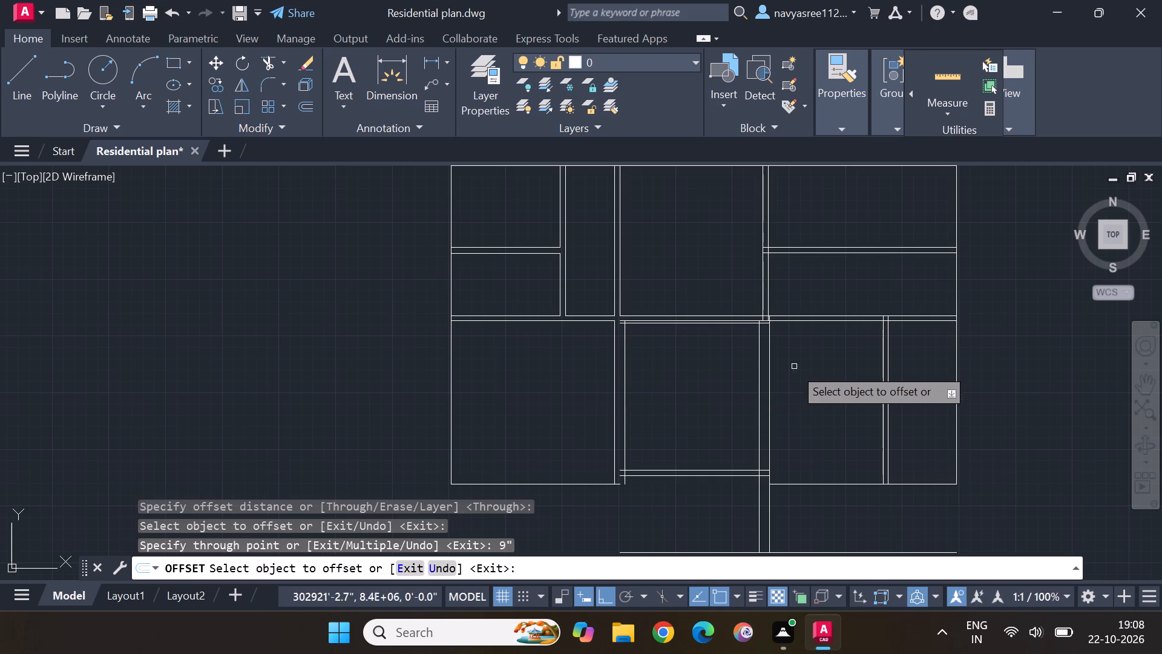
Measure the lower middle bay's clear size and the gap beneath its top wall with the Quick measuring tool.
scroll(829, 433, down, 1)
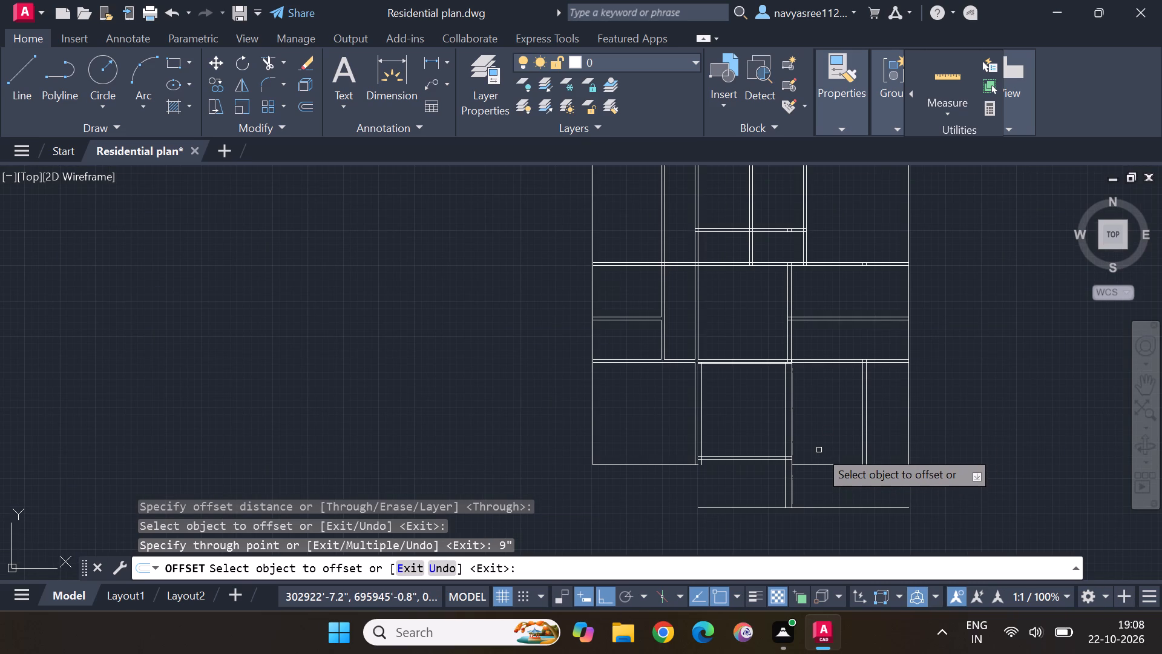
middle_drag(819, 449, 793, 382)
scroll(769, 342, up, 1)
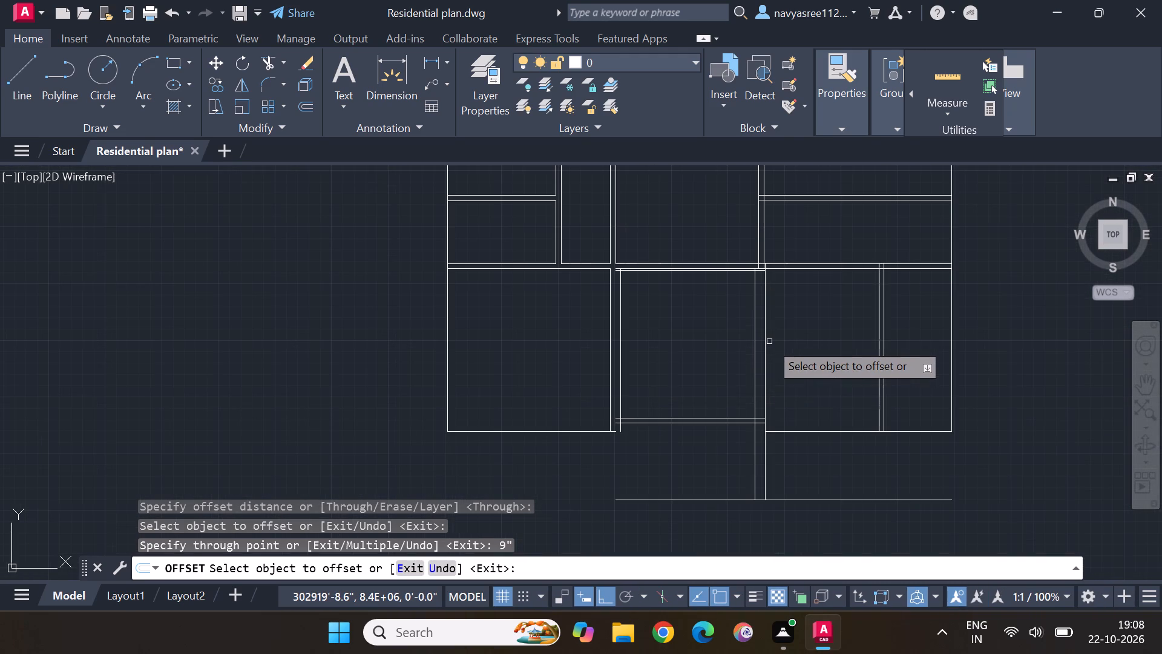
click(941, 73)
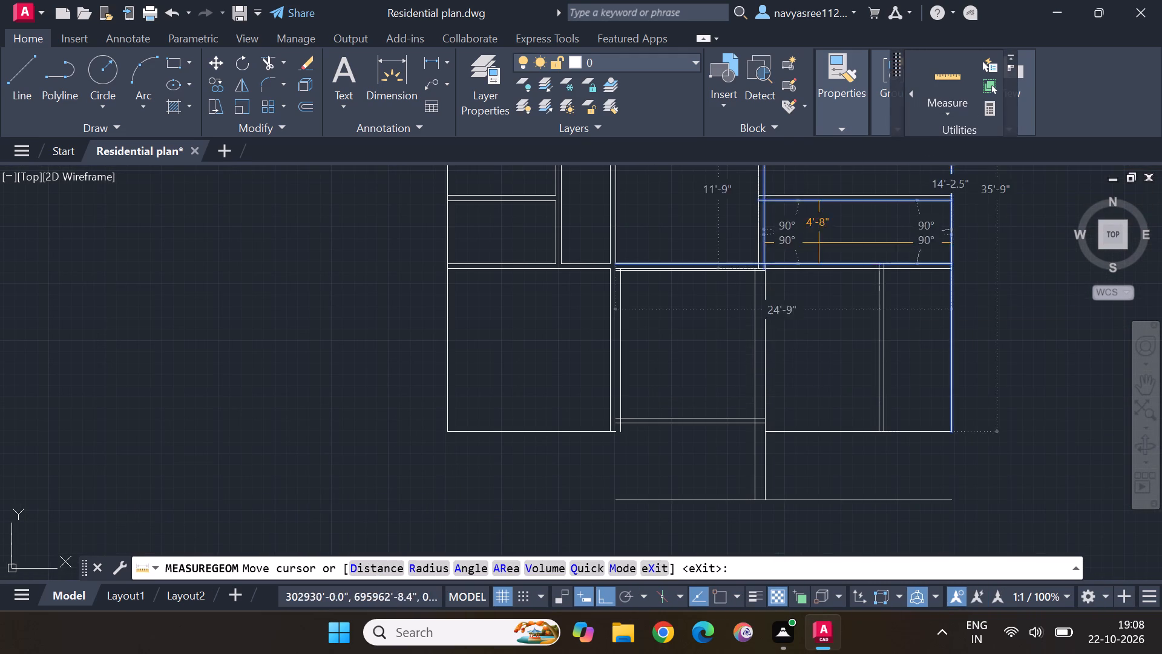
click(947, 113)
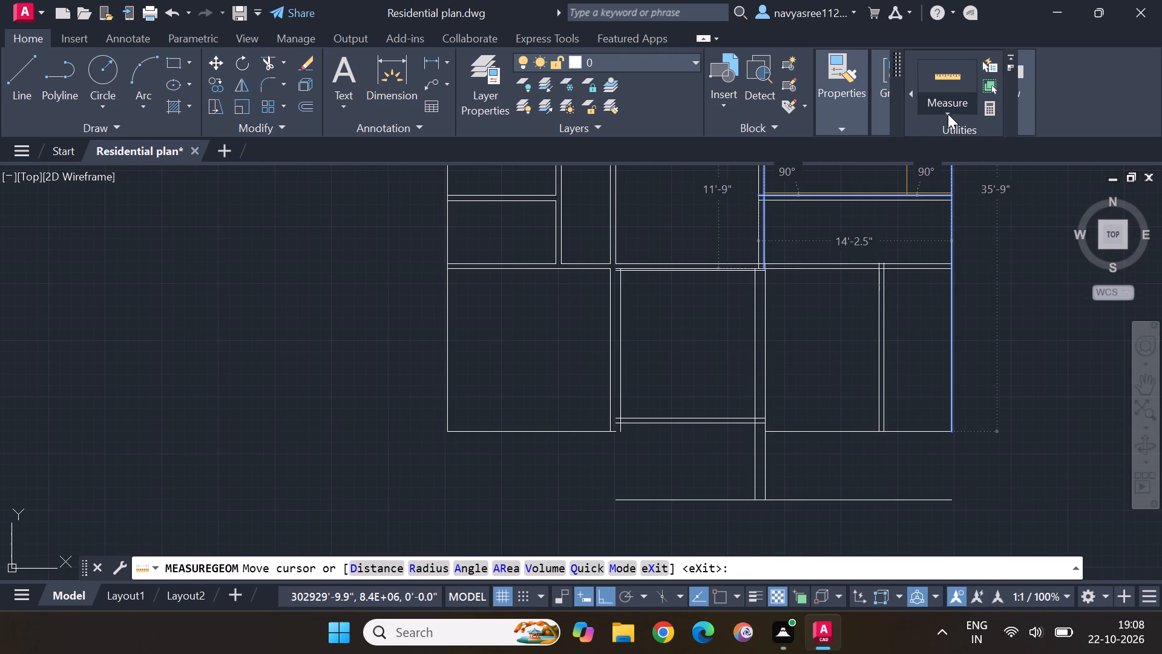
click(958, 139)
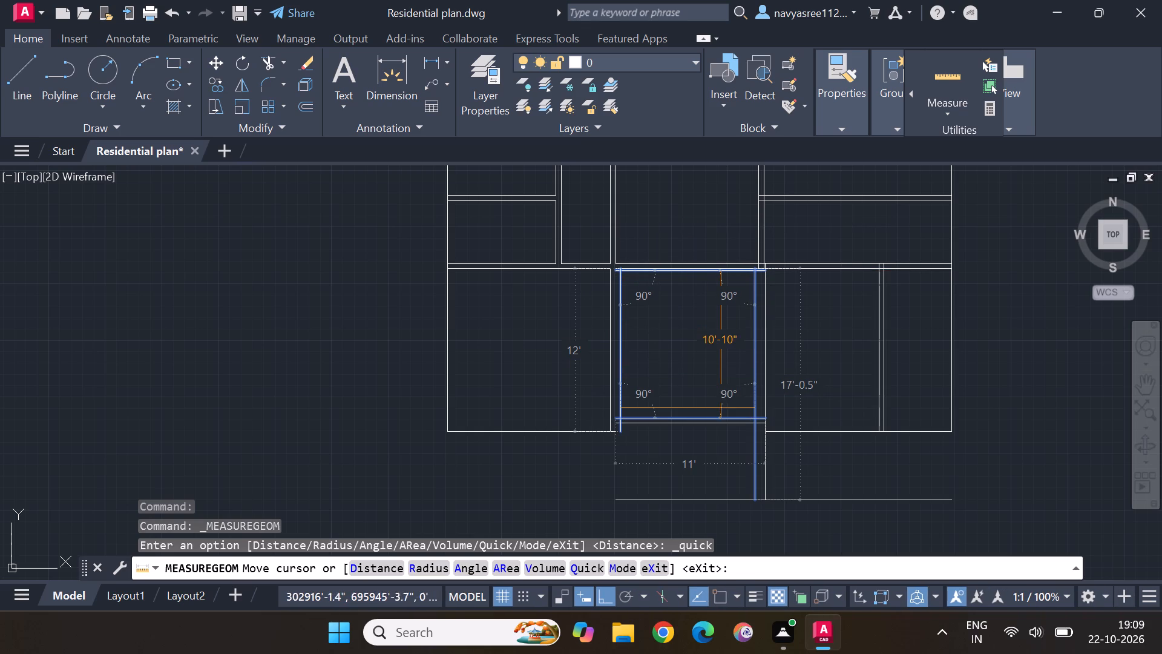
scroll(709, 274, up, 4)
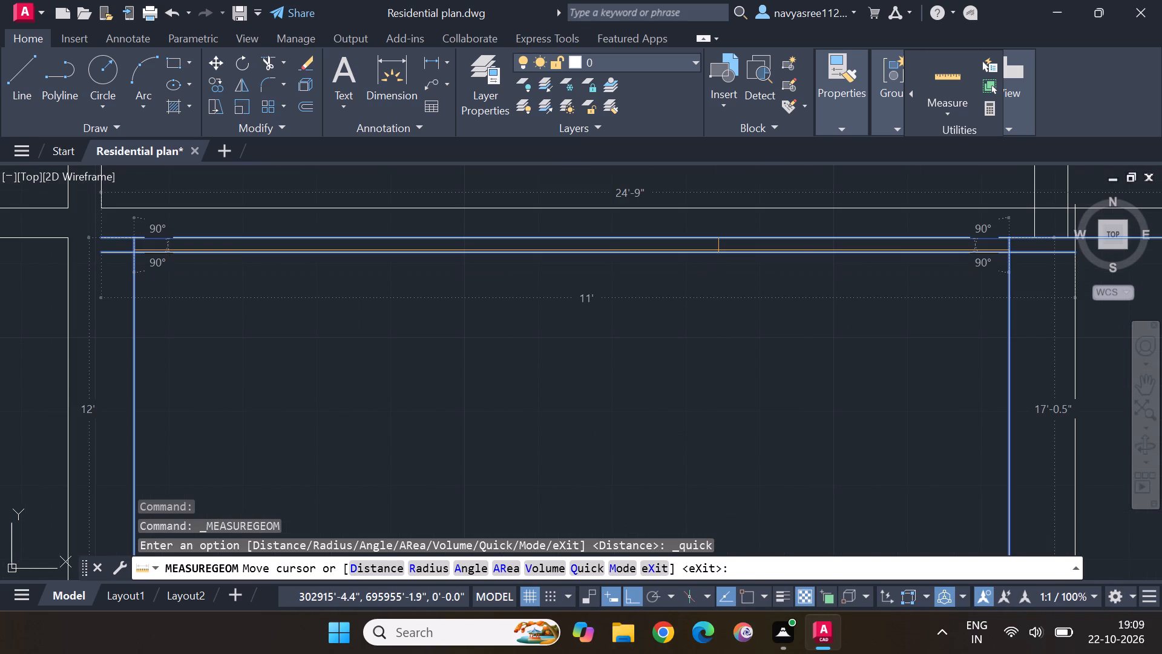
scroll(718, 250, down, 4)
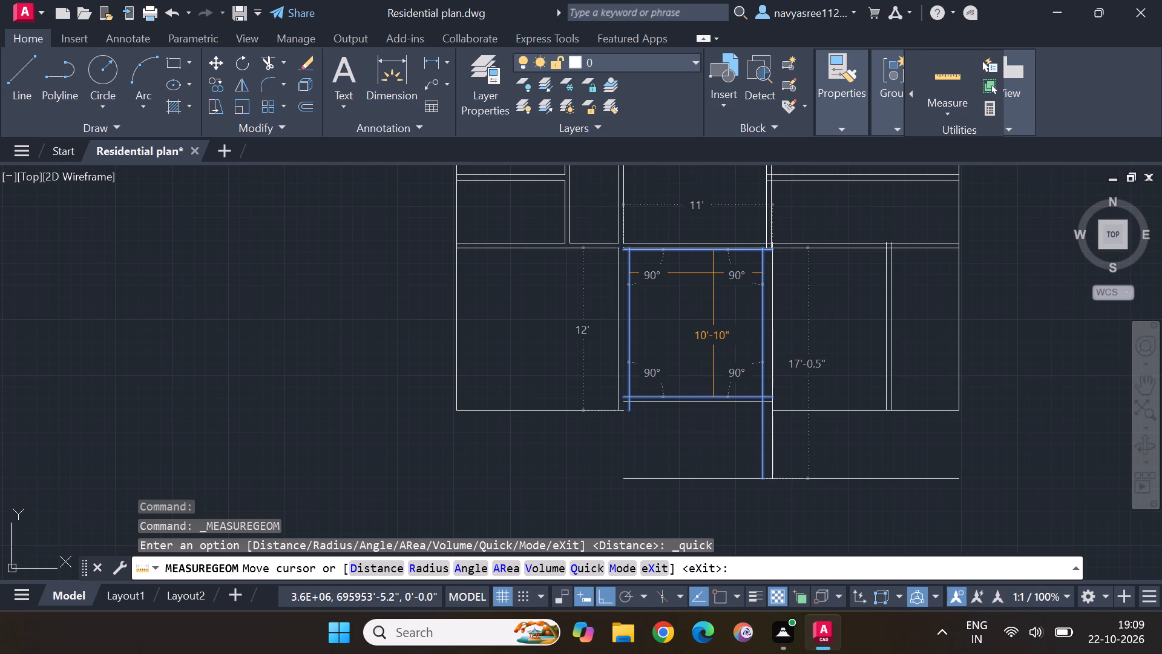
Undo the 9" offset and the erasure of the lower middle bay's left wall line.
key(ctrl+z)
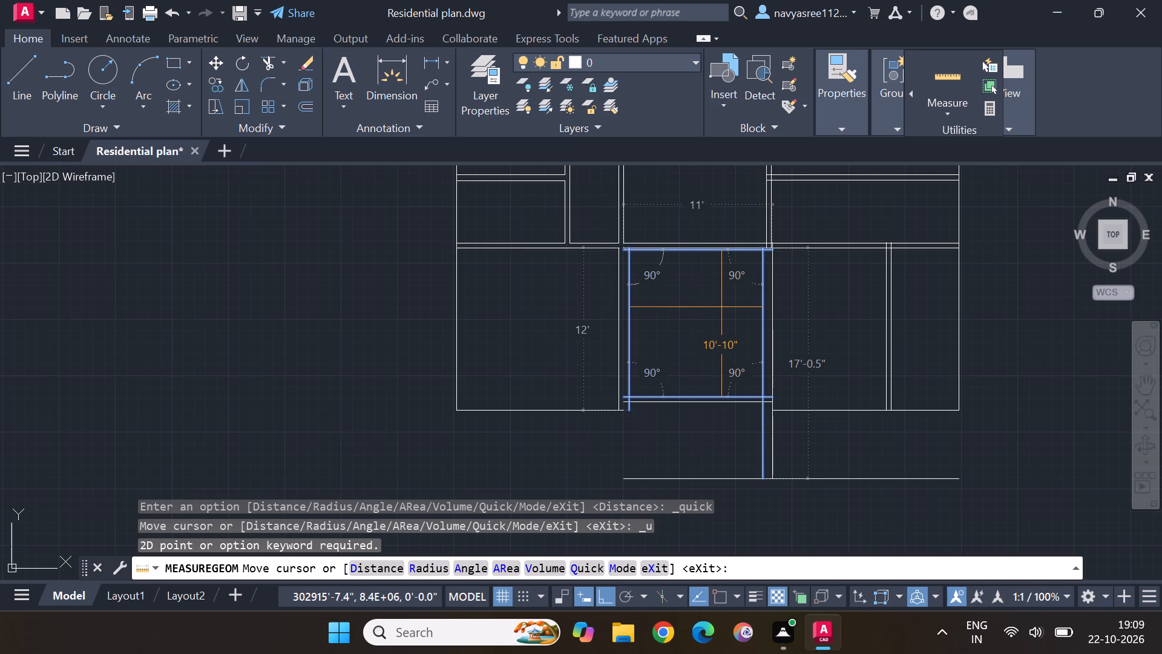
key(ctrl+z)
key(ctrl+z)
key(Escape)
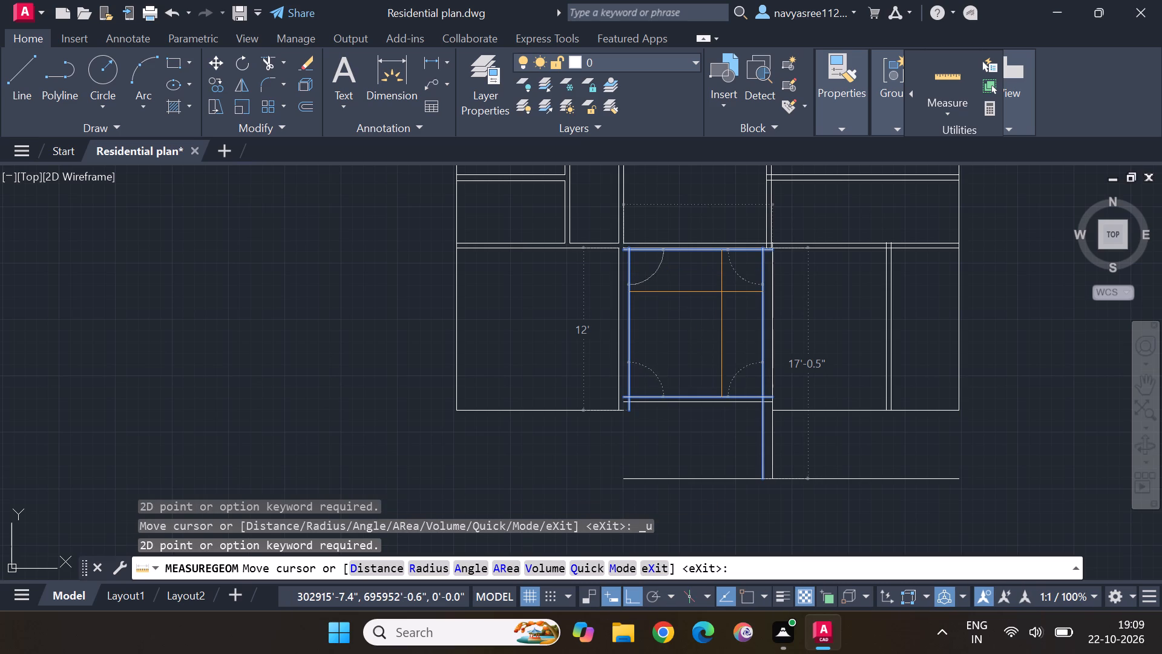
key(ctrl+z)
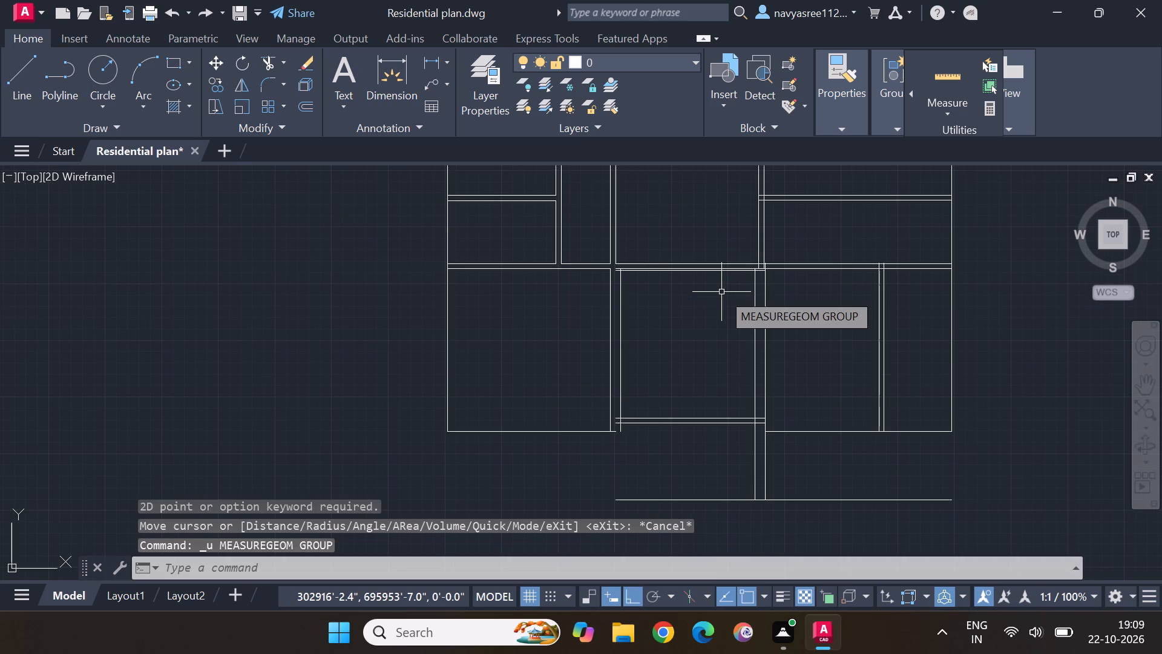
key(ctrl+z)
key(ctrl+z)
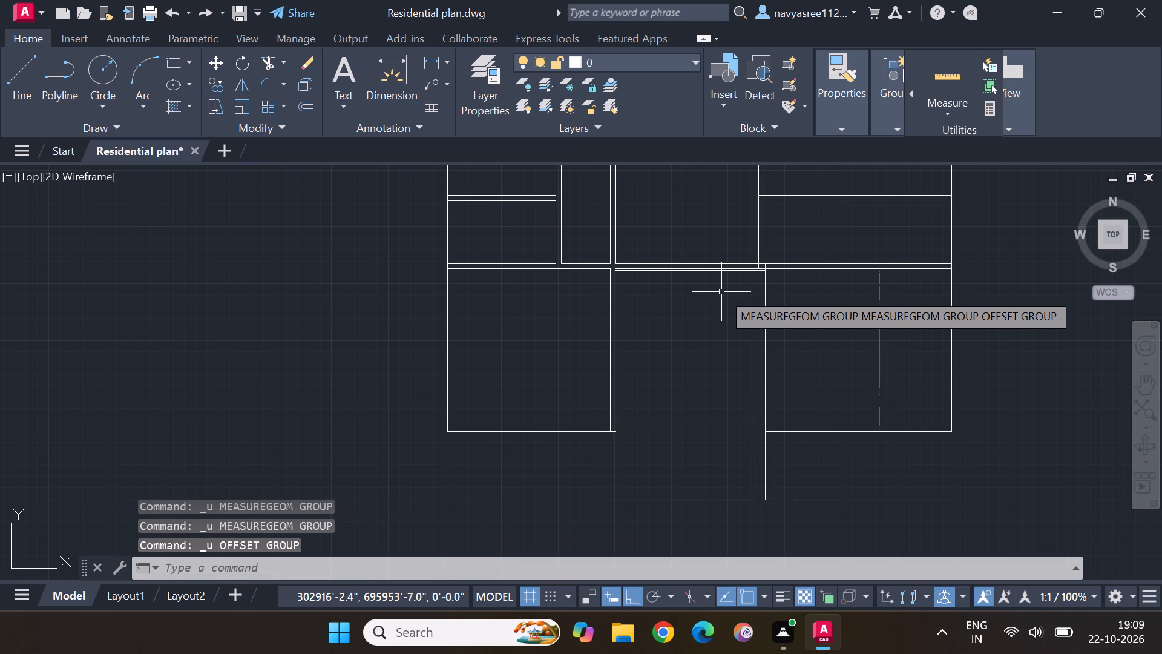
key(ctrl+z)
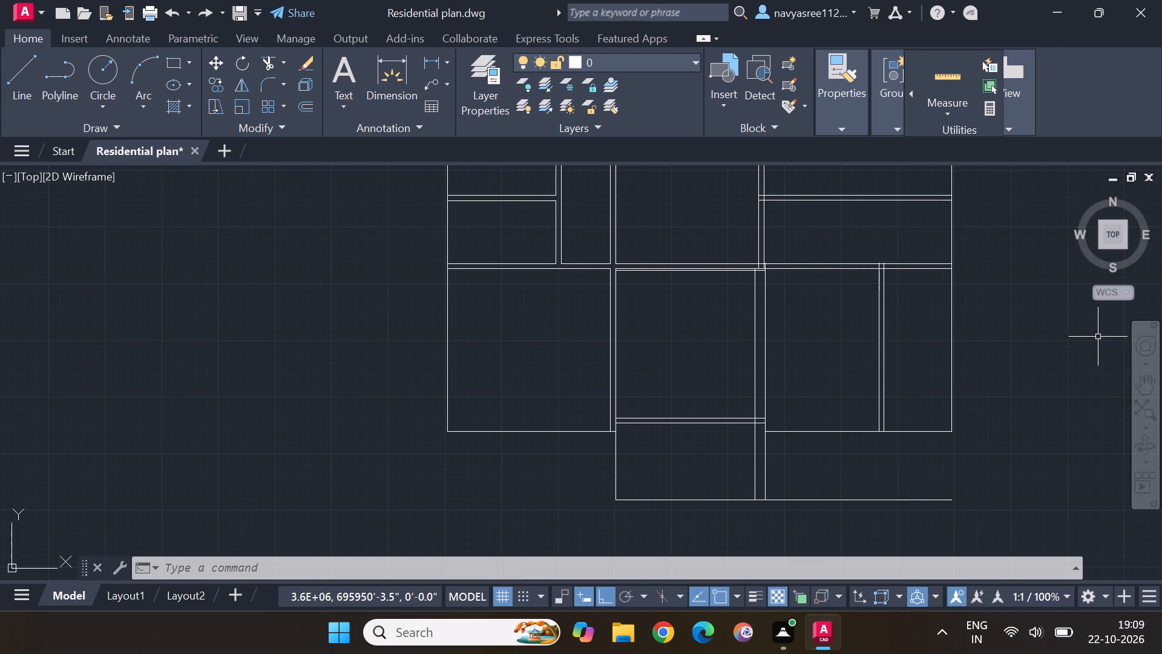
Erase the surplus horizontal line just below the lower middle bay's top wall.
scroll(721, 273, up, 3)
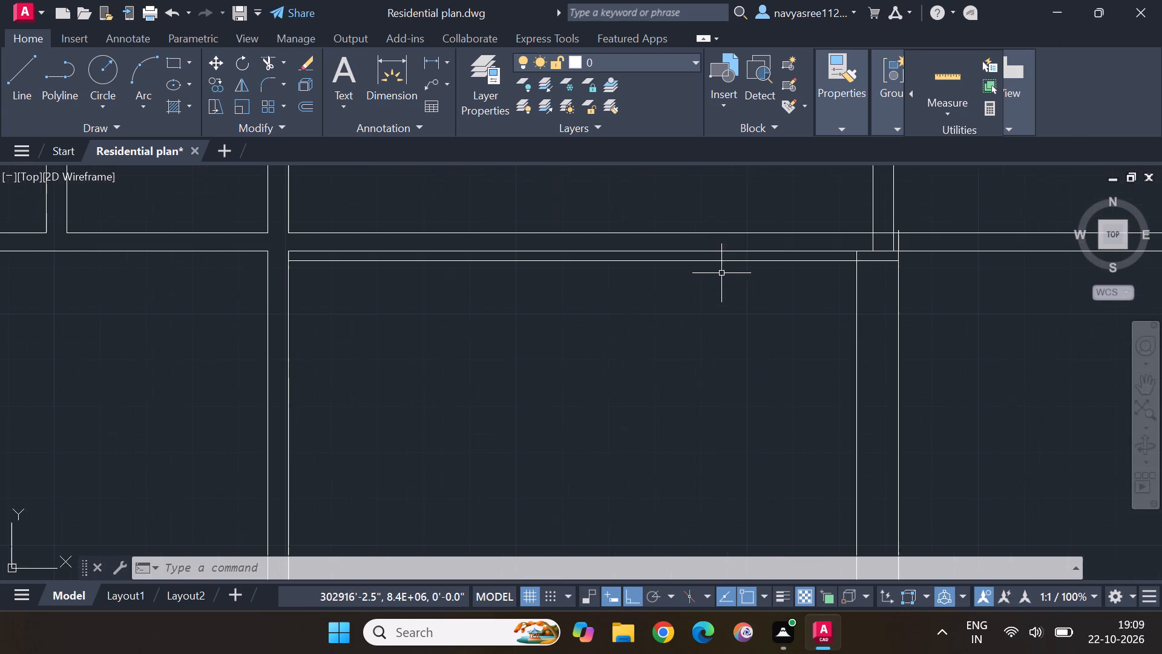
click(726, 261)
key(Delete)
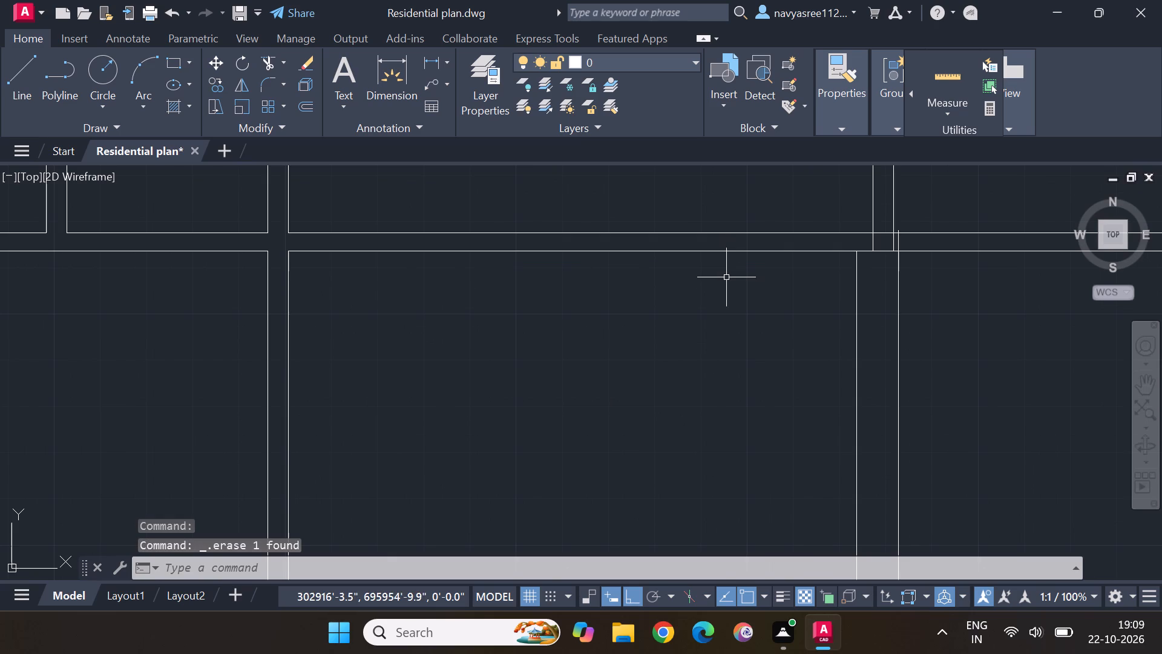
Trim the vertical line of the lower middle bay's right wall where it crosses and projects above the top wall.
scroll(913, 251, up, 4)
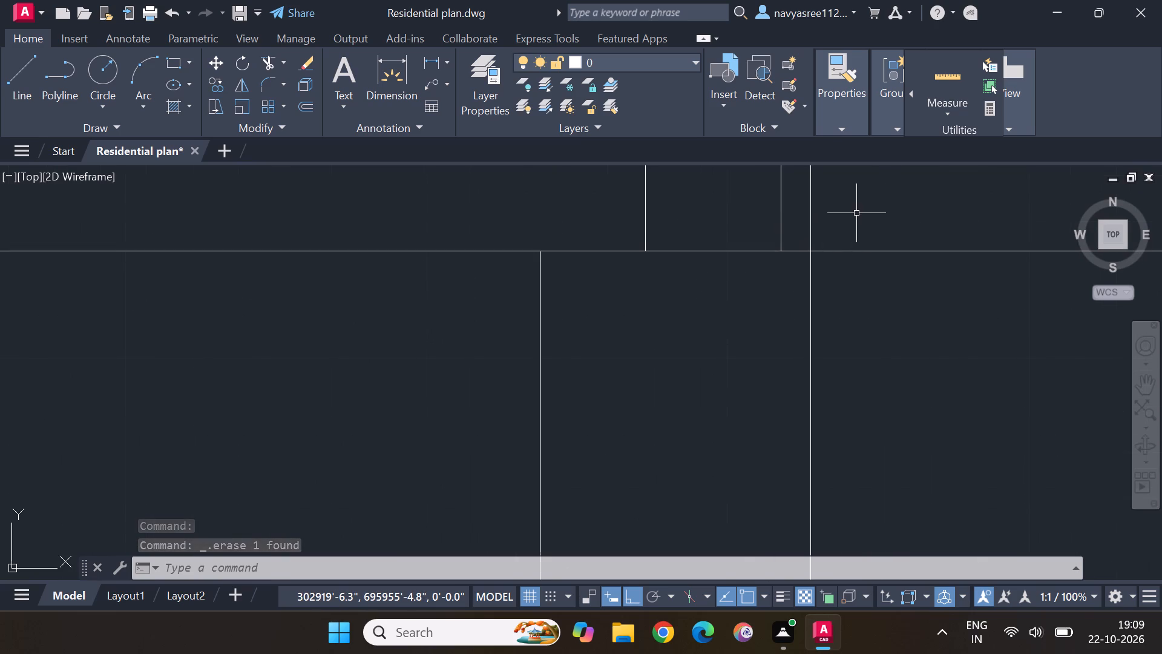
middle_drag(856, 215, 855, 417)
click(261, 61)
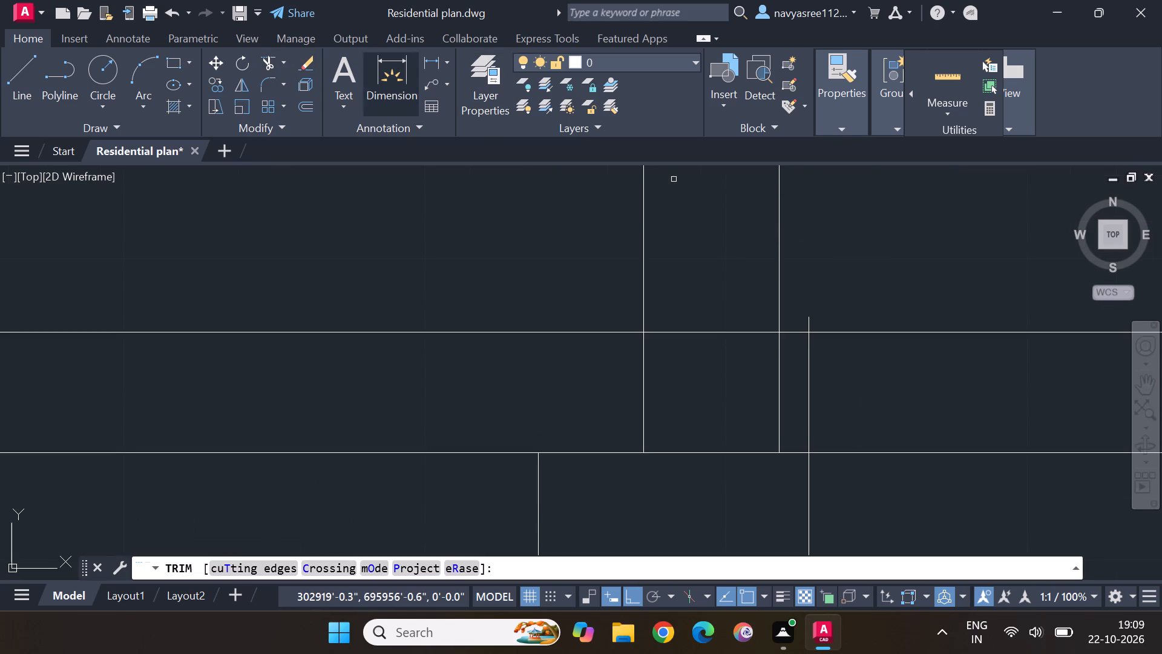
click(270, 66)
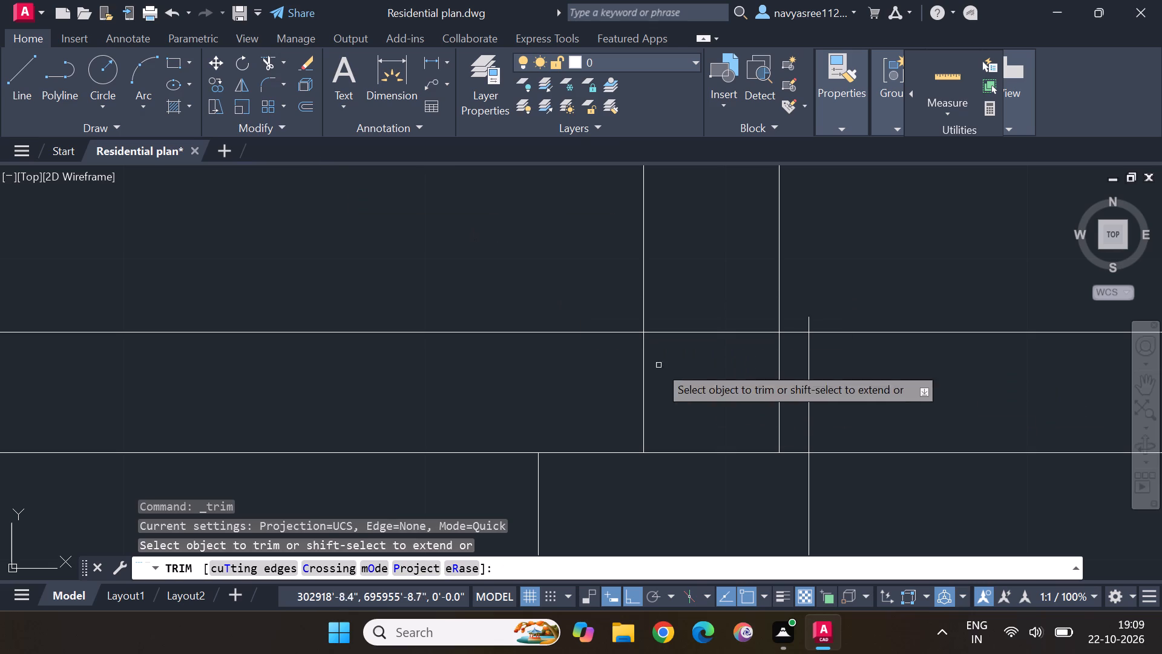
drag(832, 394, 804, 413)
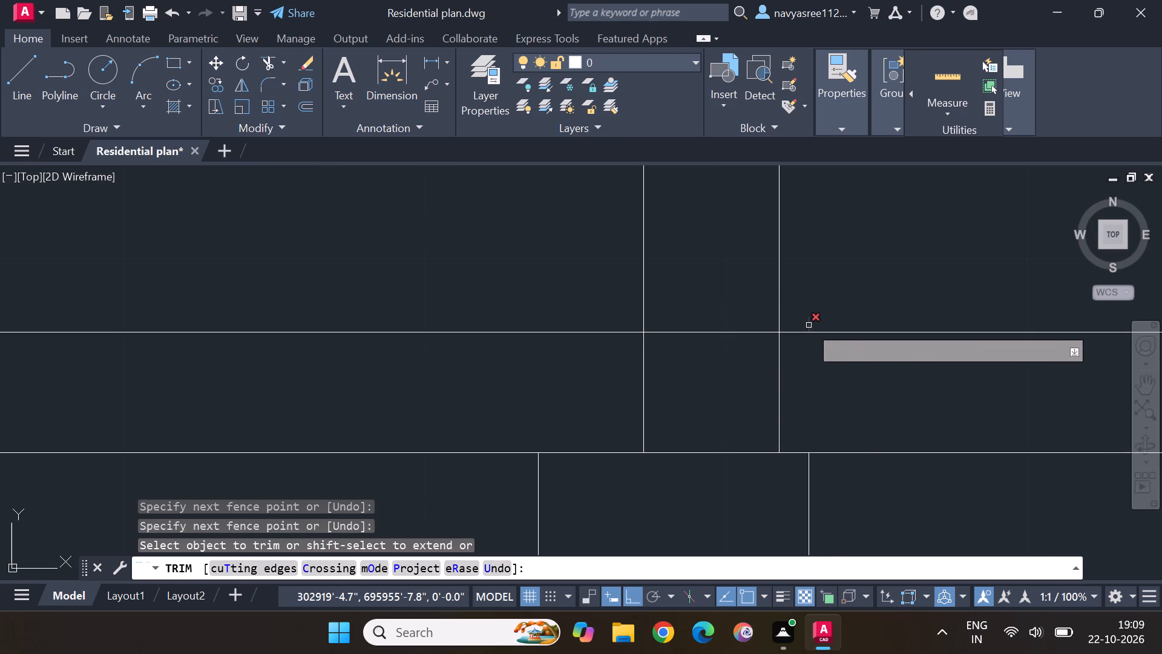
click(809, 325)
scroll(870, 411, down, 3)
middle_drag(833, 474, 860, 439)
scroll(861, 439, down, 3)
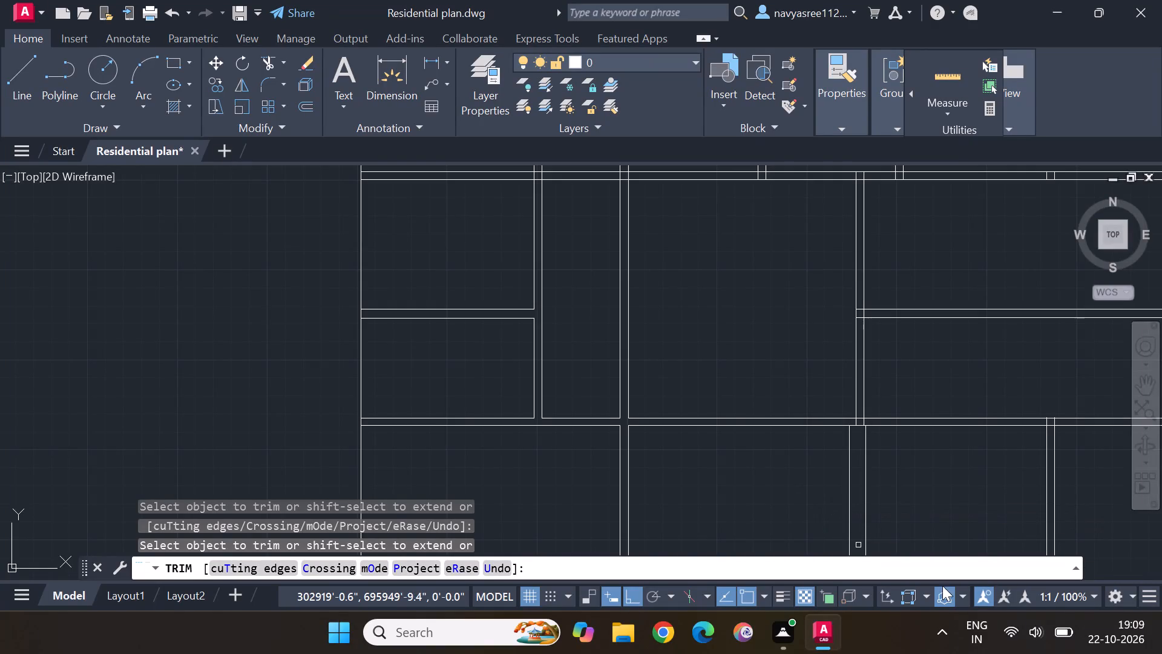
scroll(867, 497, down, 2)
middle_drag(888, 523, 976, 334)
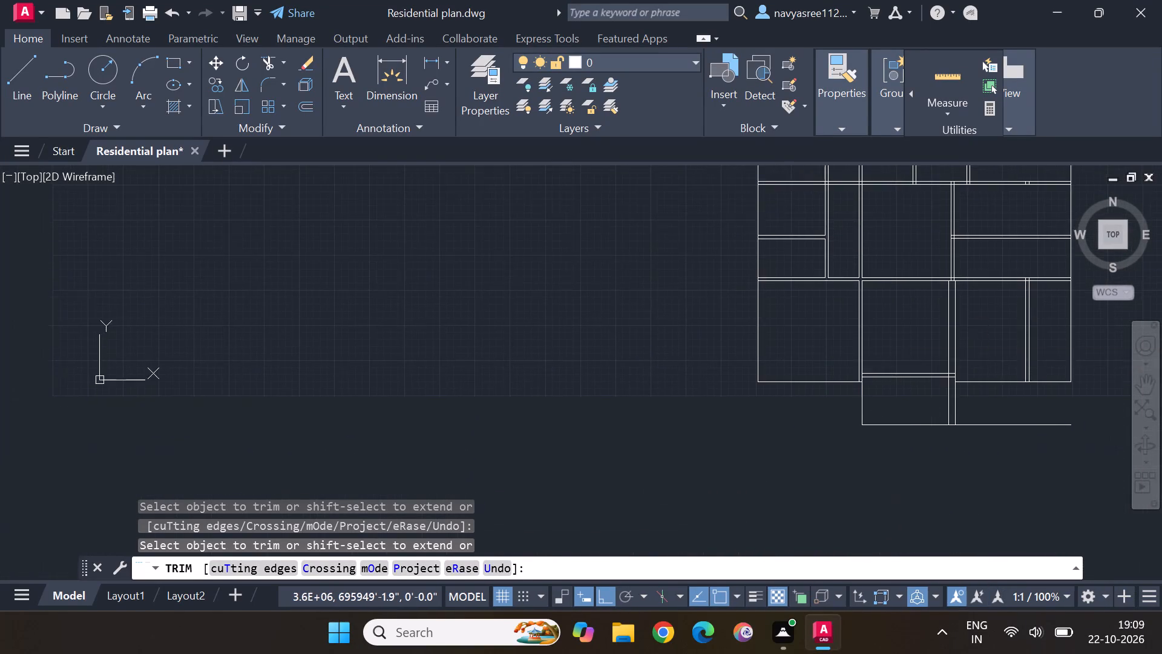
scroll(976, 335, up, 2)
key(Escape)
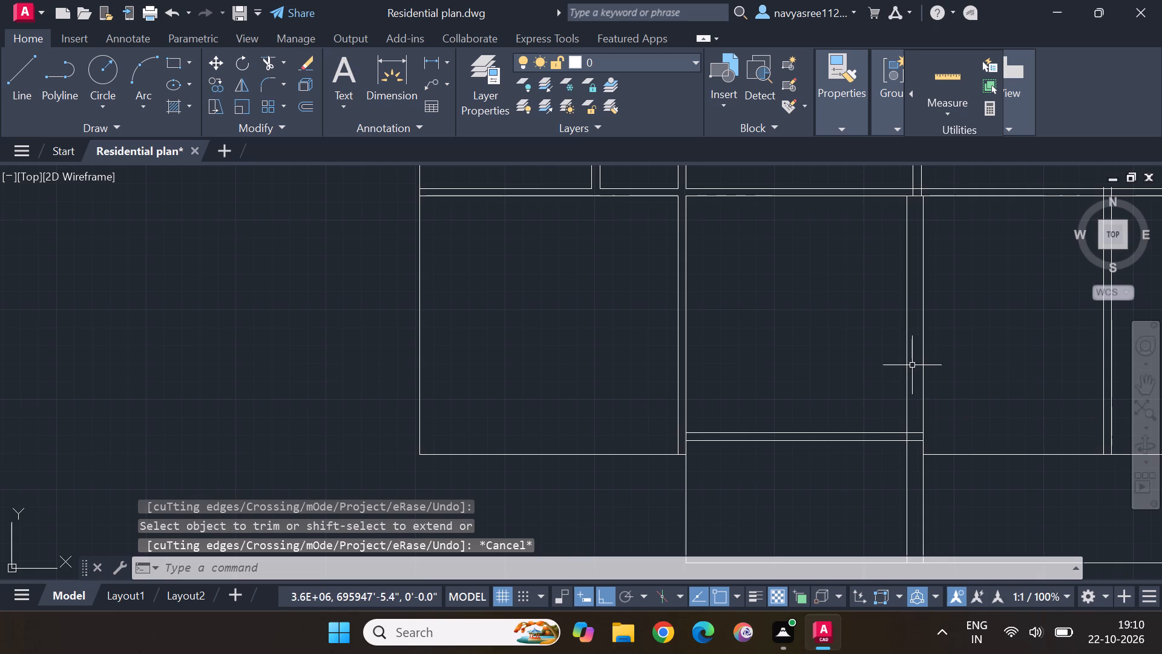
Erase the inner vertical line of the lower middle bay's right wall, including its run through the projection.
click(905, 366)
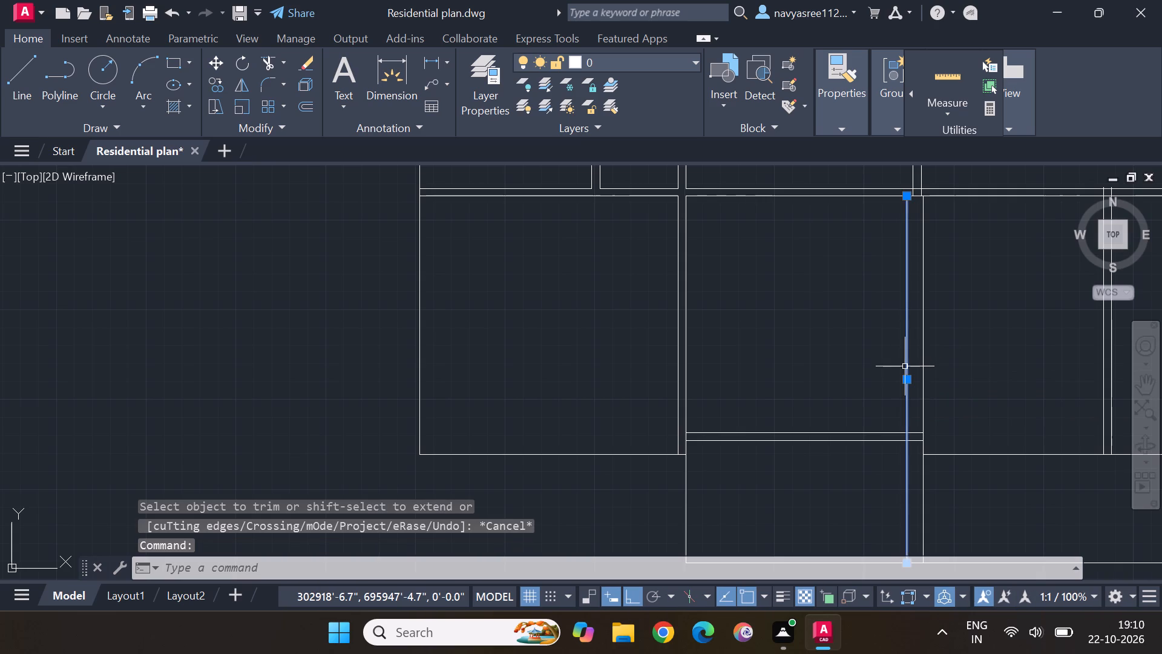
key(Delete)
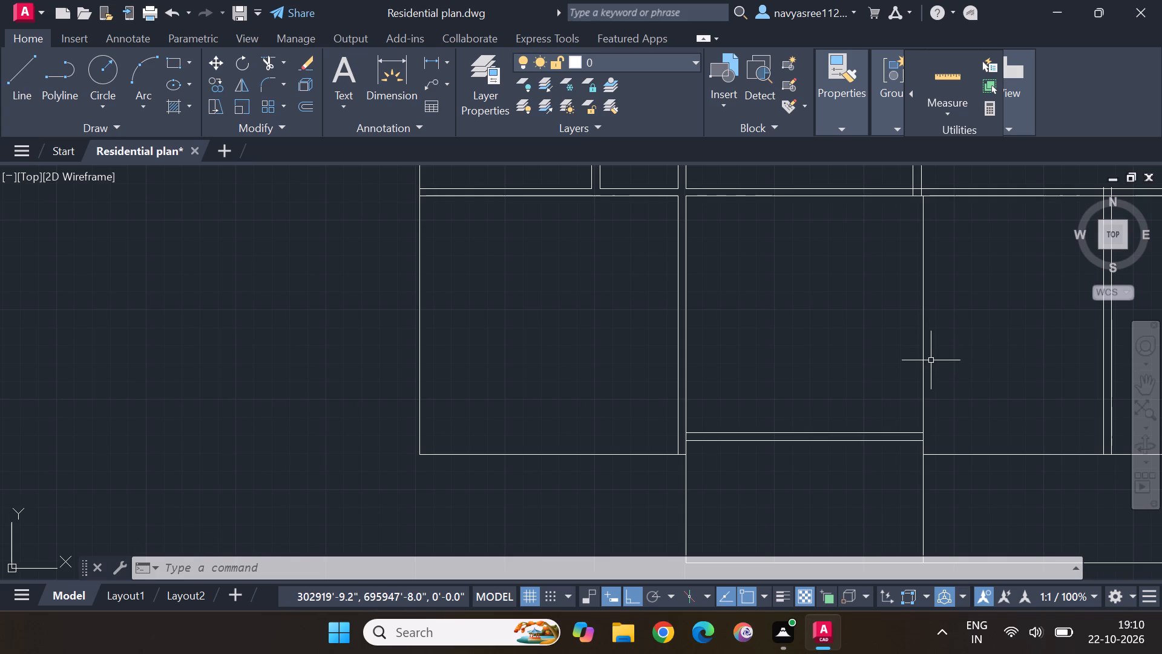
key(Escape)
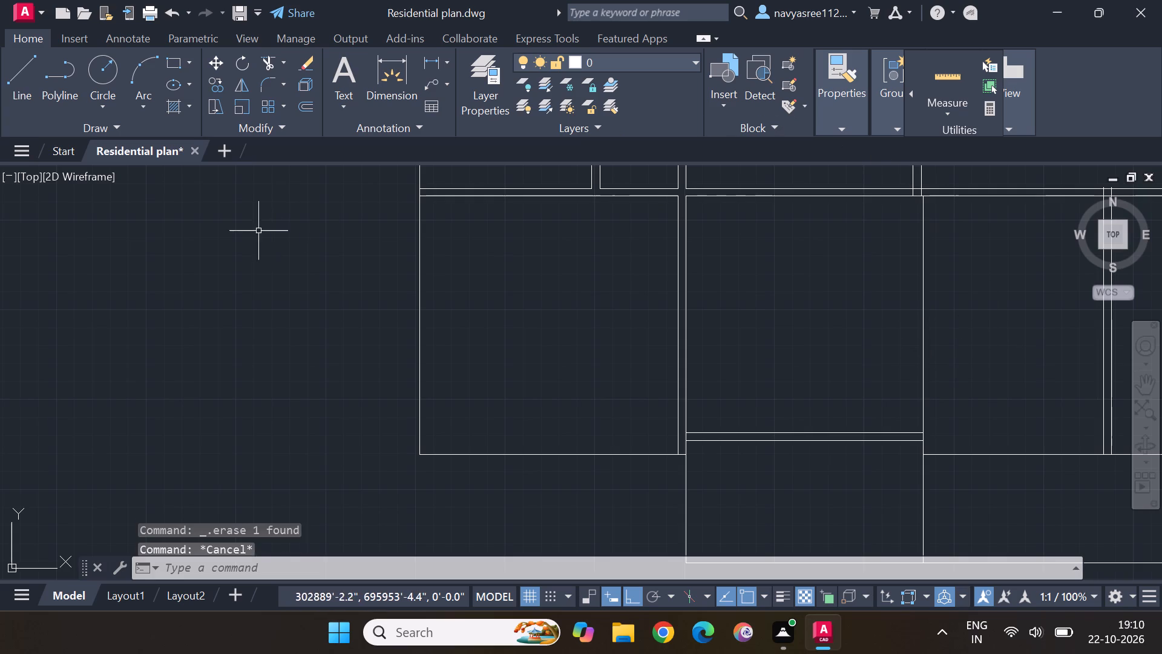
Offset the lower middle bay's left inner wall line 10'10" towards the right wall.
click(304, 102)
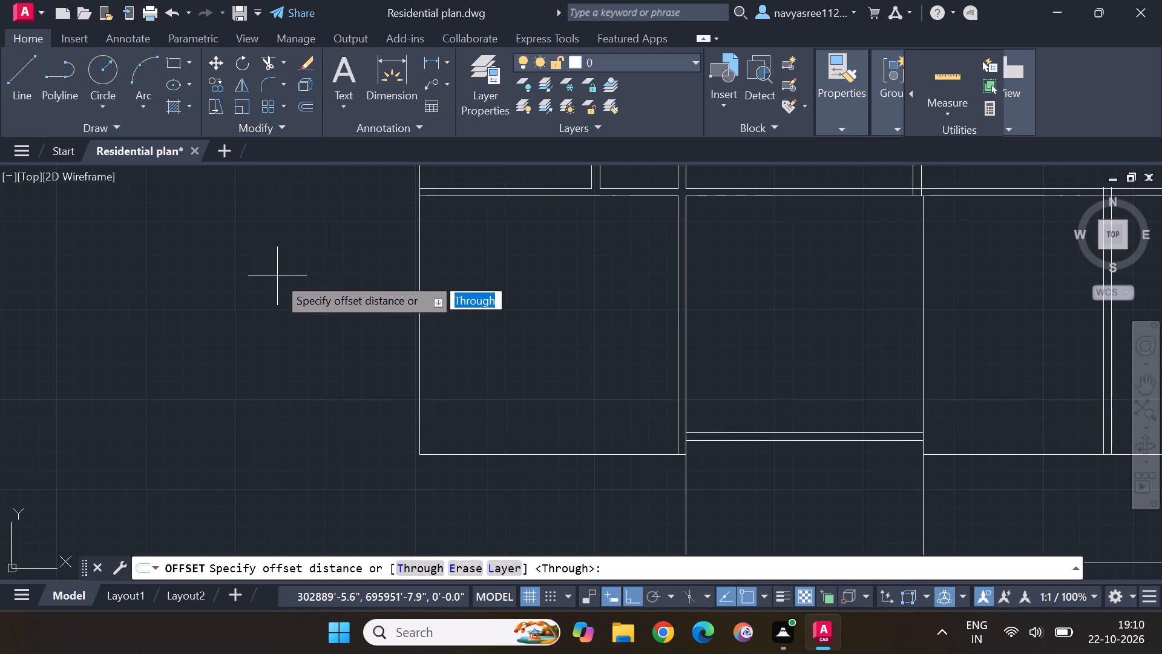
key(Return)
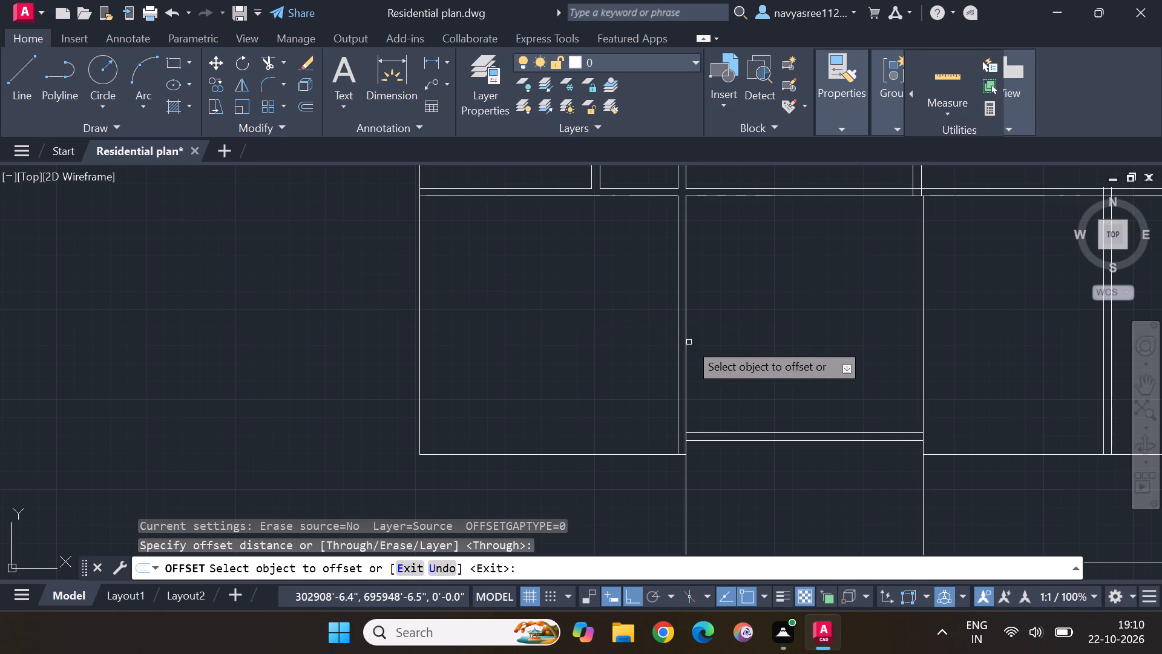
drag(684, 345, 692, 343)
key(1)
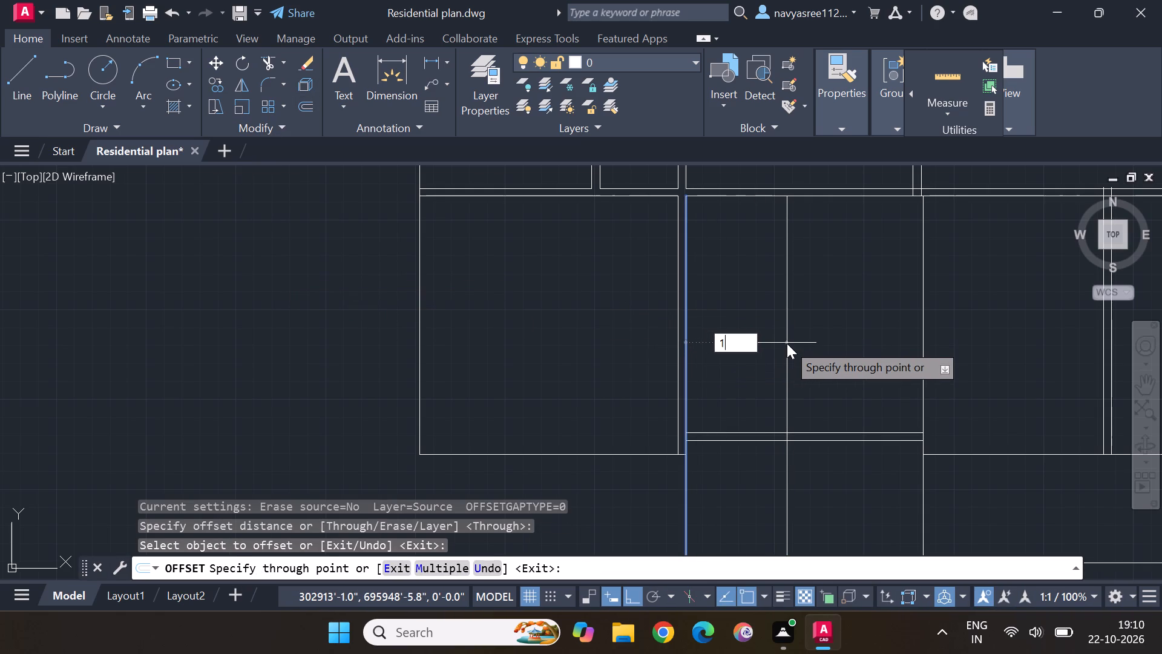
text(0')
key(1)
text(0")
key(Return)
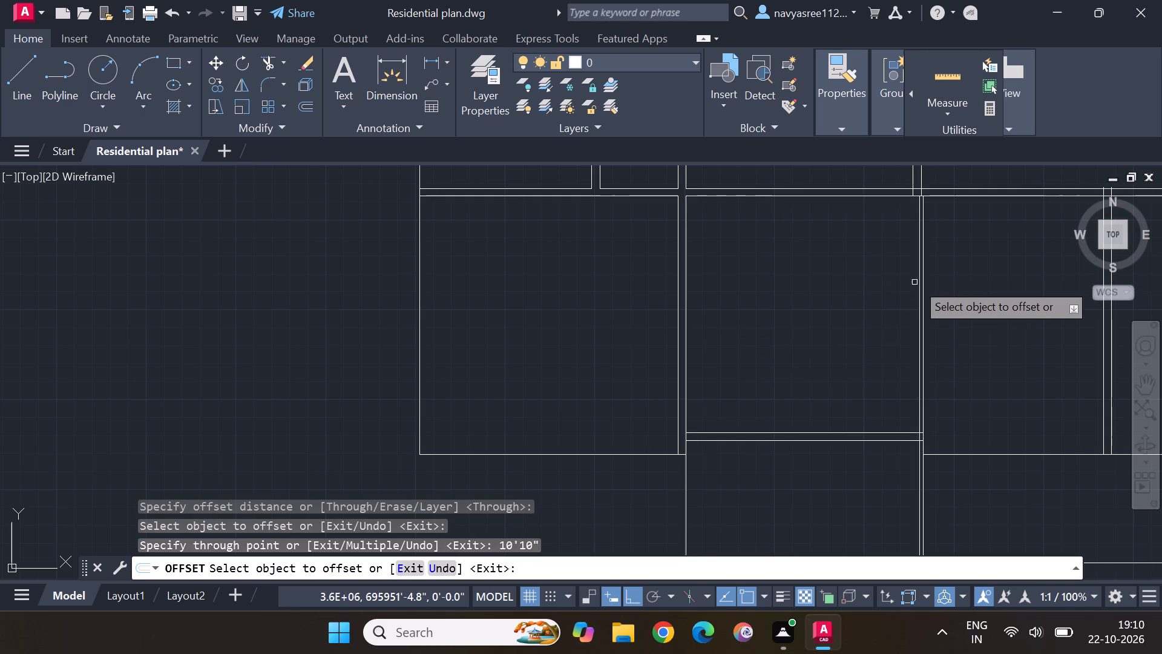
Erase the old outer vertical line of the lower middle bay's right wall, beside the newly offset line.
scroll(927, 283, up, 2)
key(Escape)
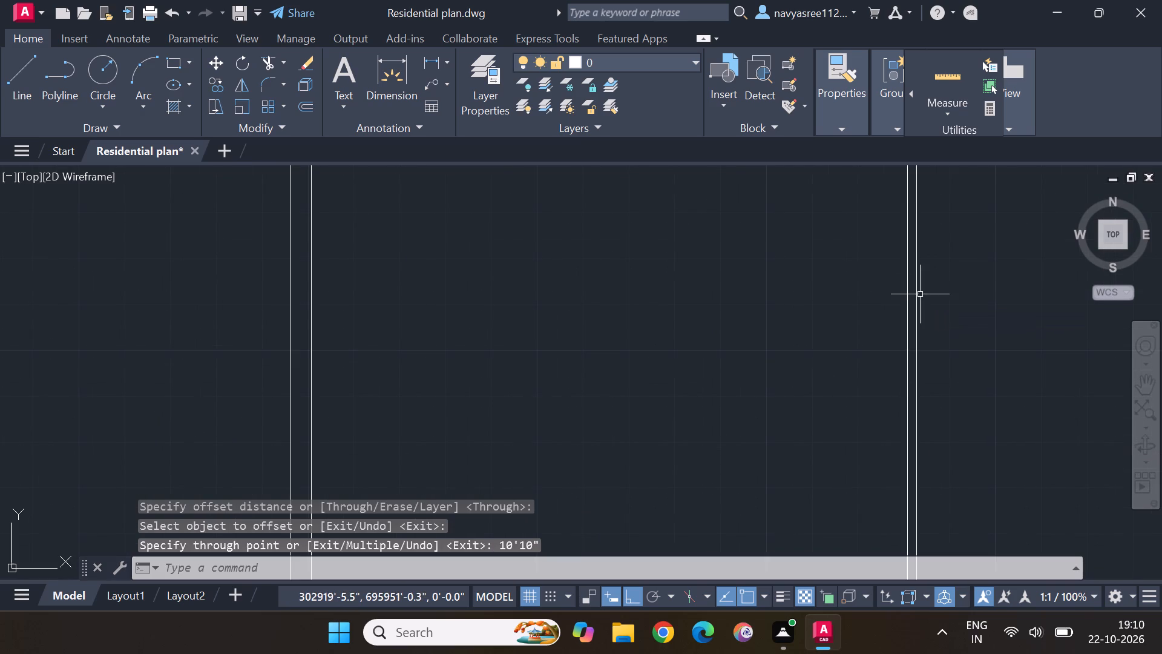
click(917, 297)
key(Delete)
scroll(917, 299, down, 3)
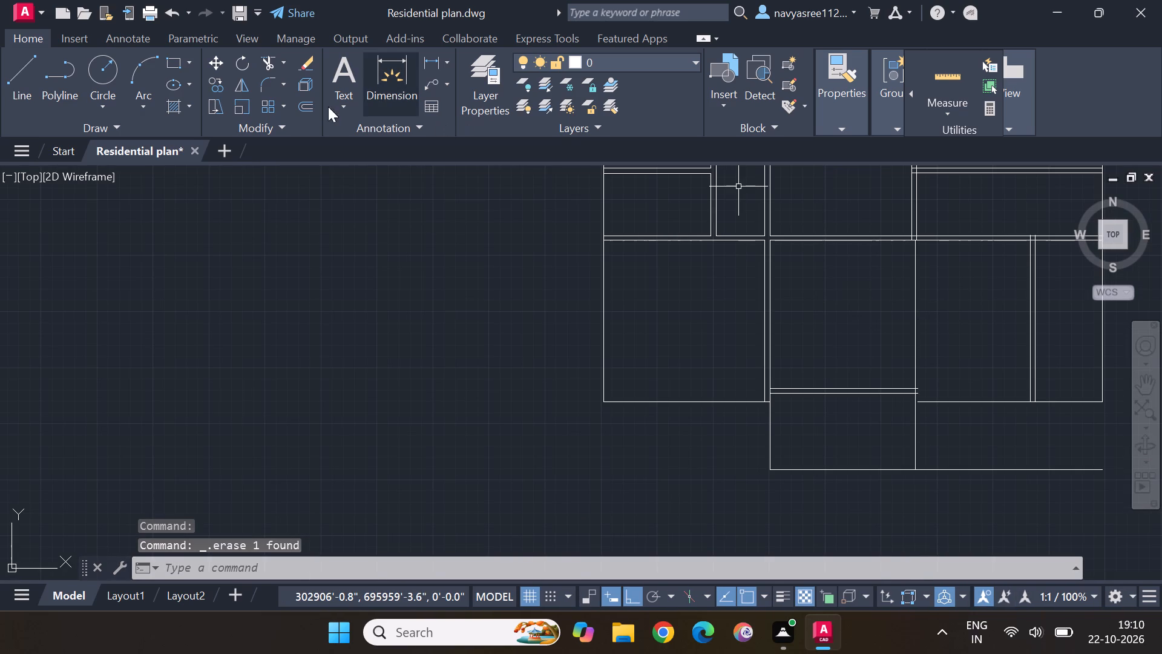
Offset the lower middle bay's right wall line 4.5" outward to give the wall its thickness.
click(306, 106)
key(Return)
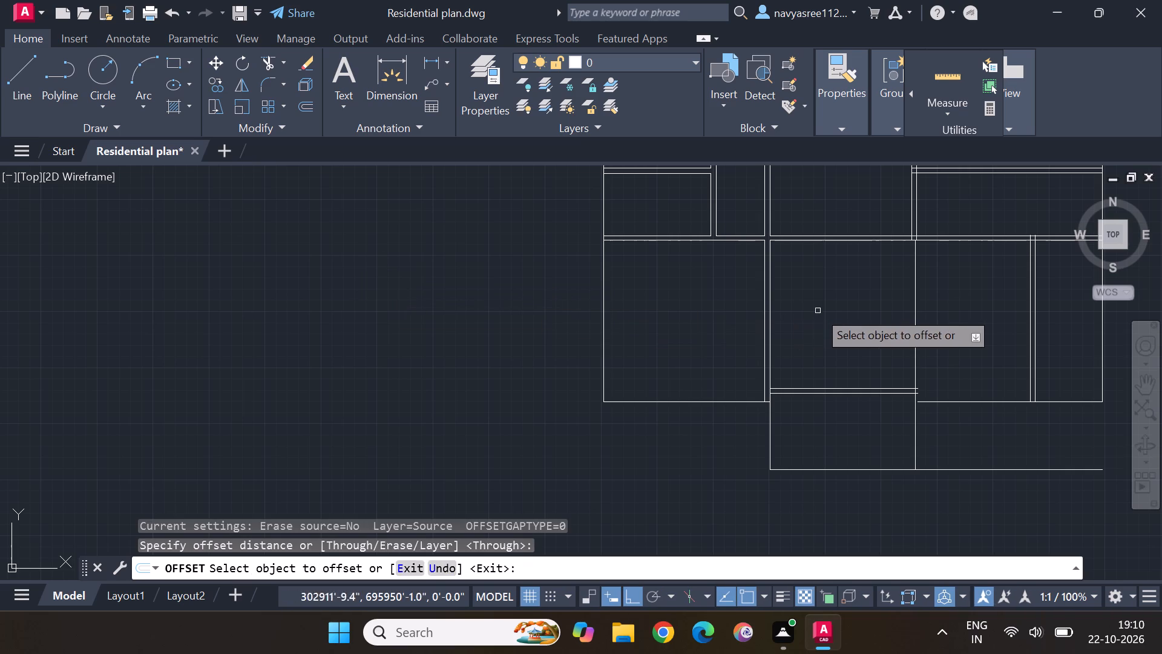
click(915, 327)
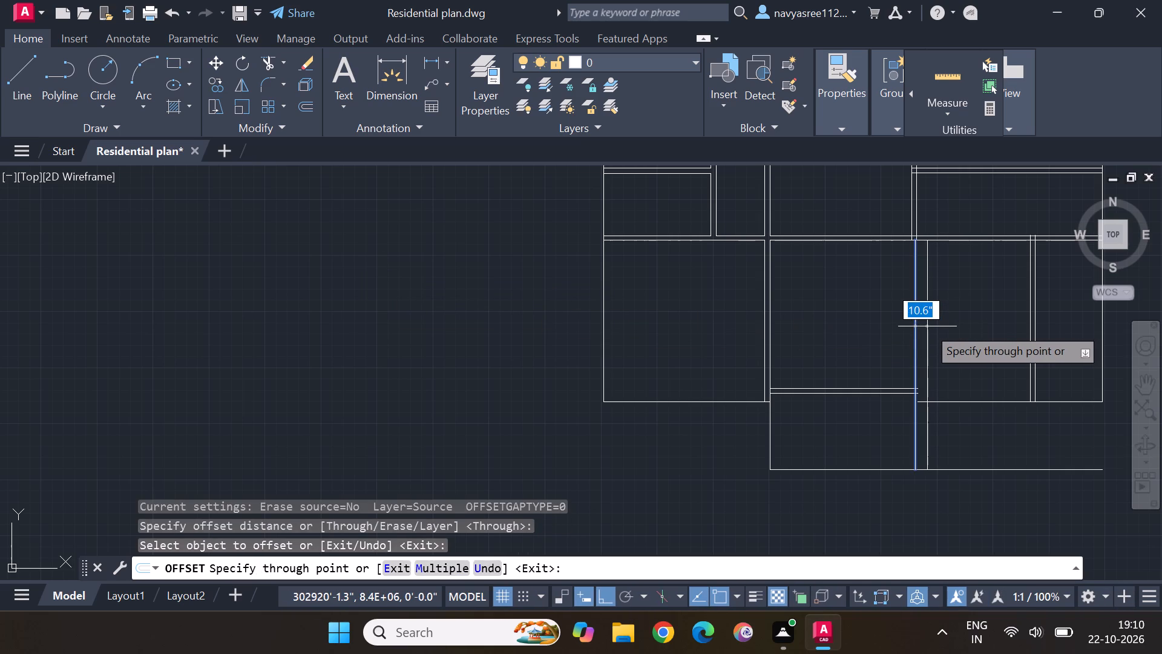
text(4.5")
key(Return)
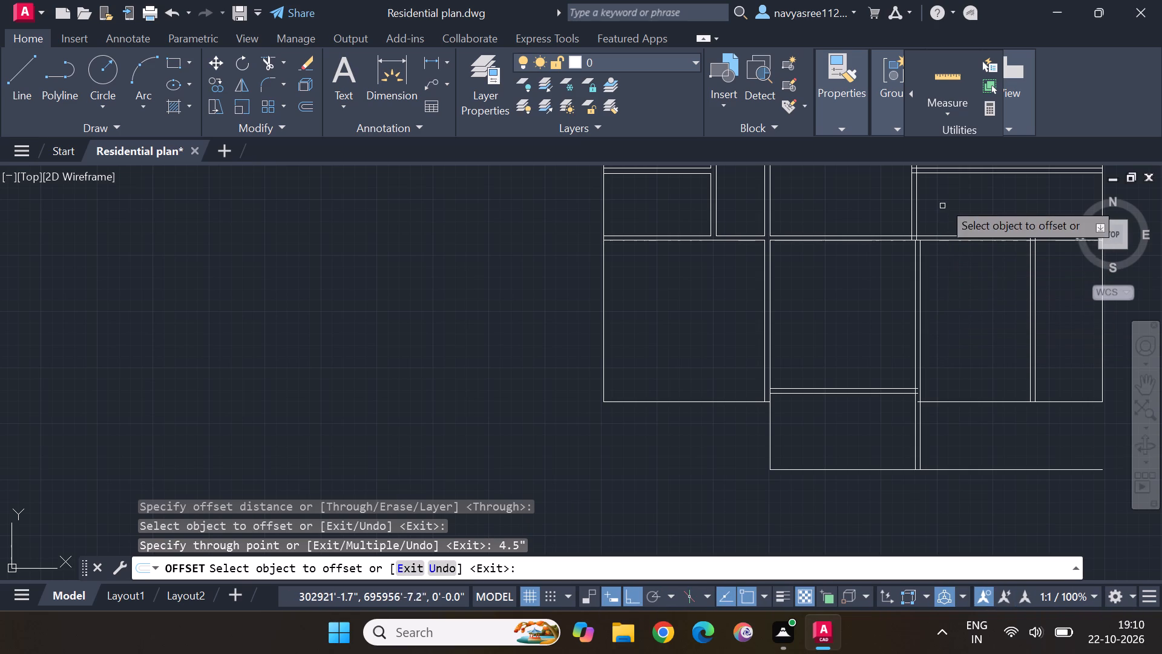
Trim away both lines of the horizontal wall crossing the large middle-right room.
middle_drag(944, 197, 944, 346)
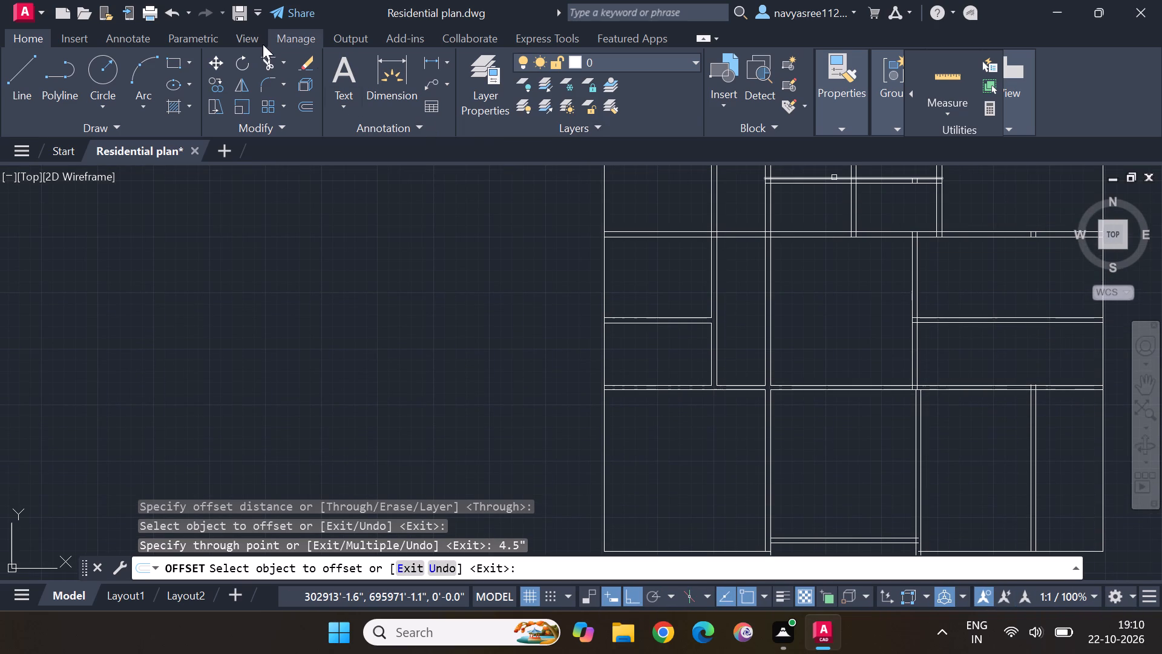
click(269, 60)
drag(991, 289, 1003, 355)
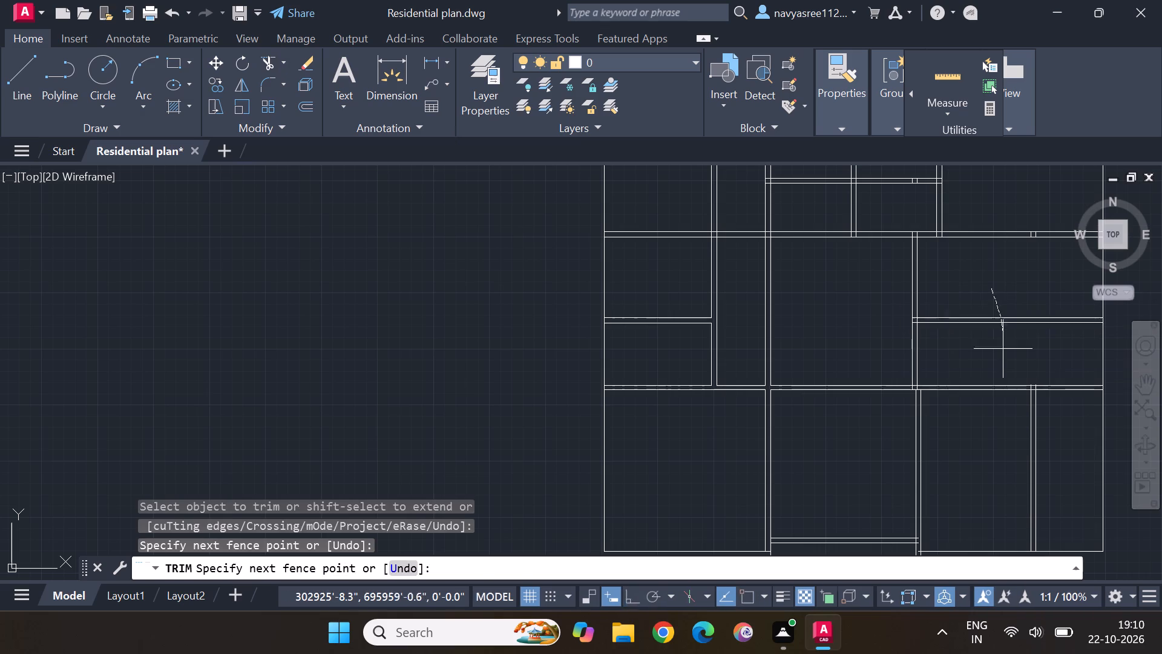
drag(1003, 355, 1003, 361)
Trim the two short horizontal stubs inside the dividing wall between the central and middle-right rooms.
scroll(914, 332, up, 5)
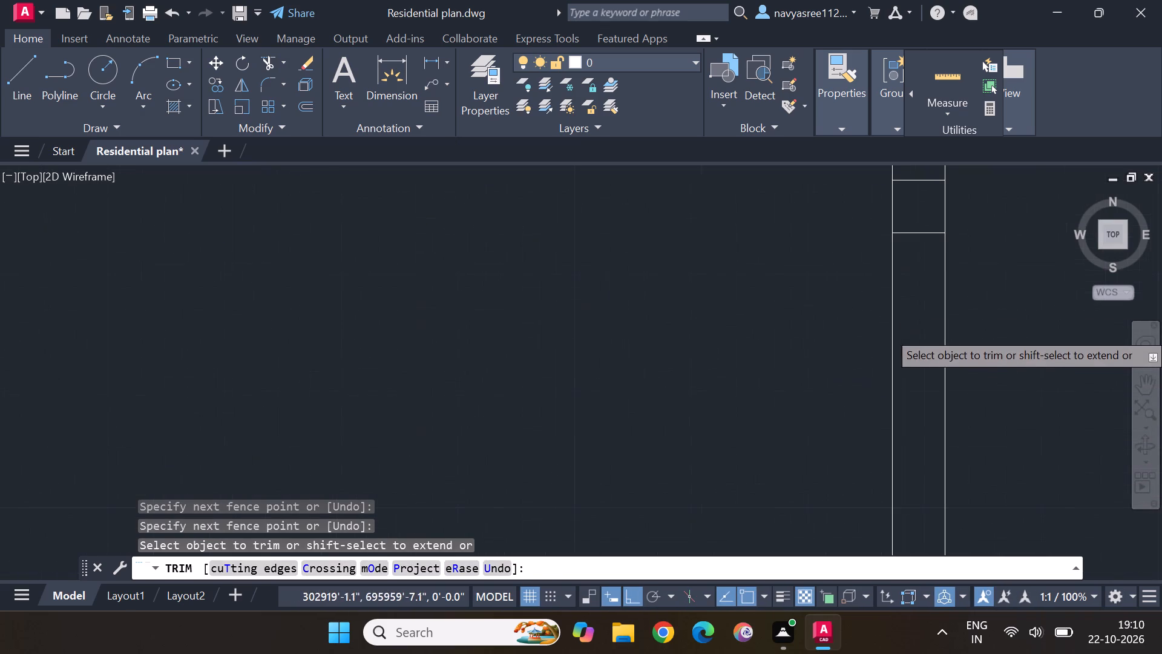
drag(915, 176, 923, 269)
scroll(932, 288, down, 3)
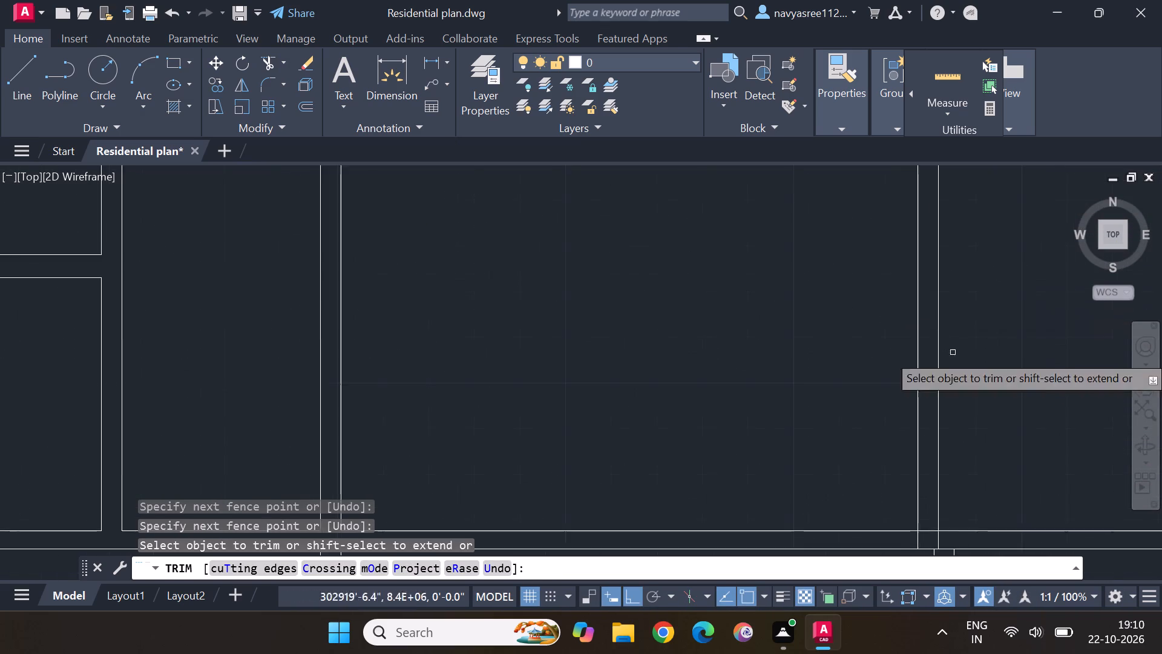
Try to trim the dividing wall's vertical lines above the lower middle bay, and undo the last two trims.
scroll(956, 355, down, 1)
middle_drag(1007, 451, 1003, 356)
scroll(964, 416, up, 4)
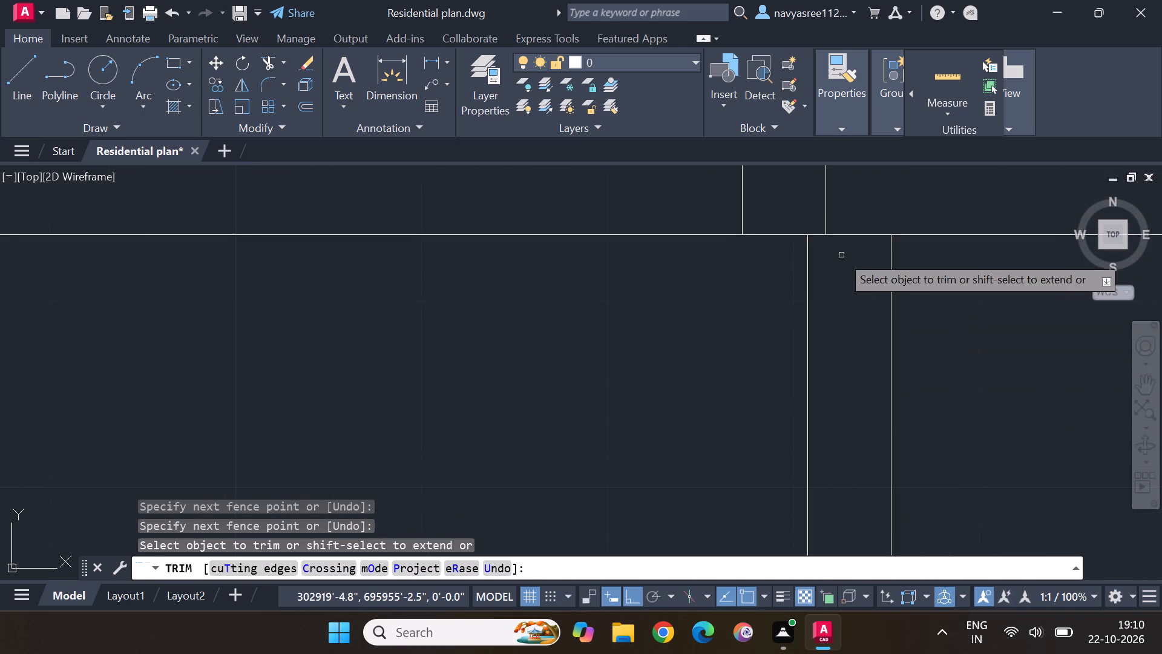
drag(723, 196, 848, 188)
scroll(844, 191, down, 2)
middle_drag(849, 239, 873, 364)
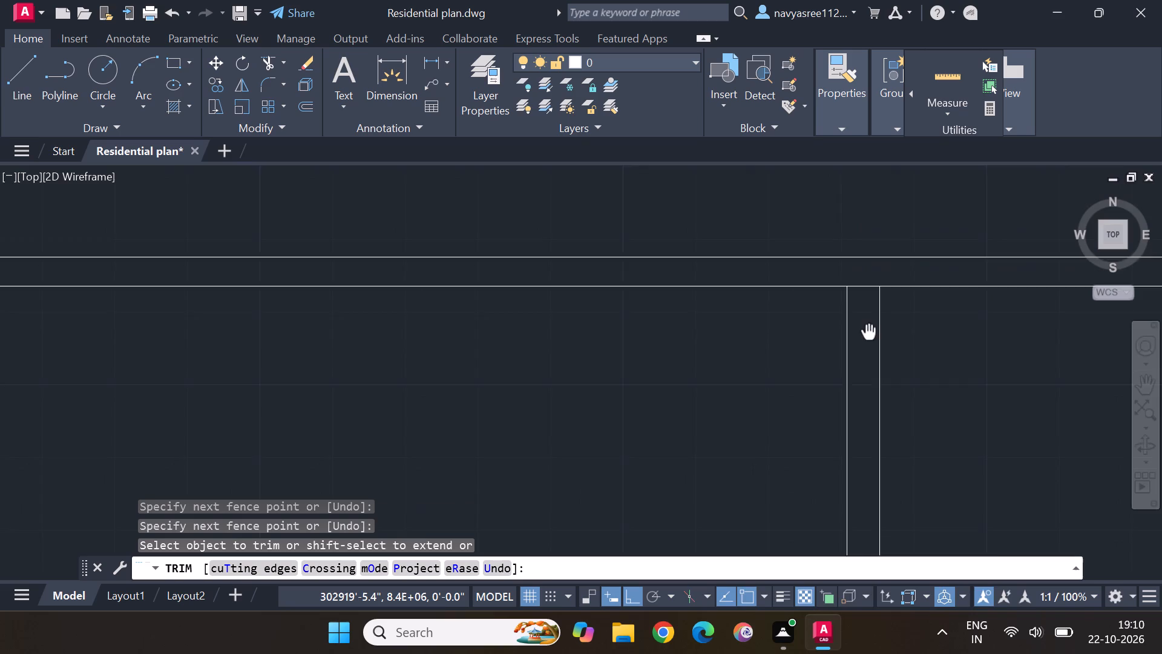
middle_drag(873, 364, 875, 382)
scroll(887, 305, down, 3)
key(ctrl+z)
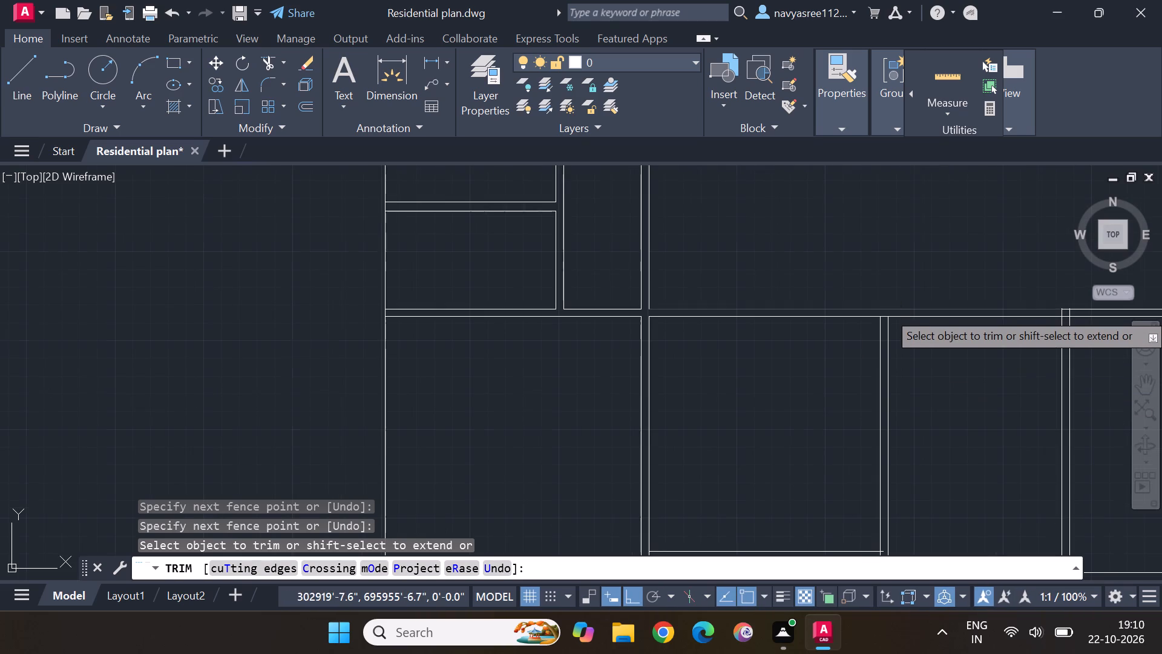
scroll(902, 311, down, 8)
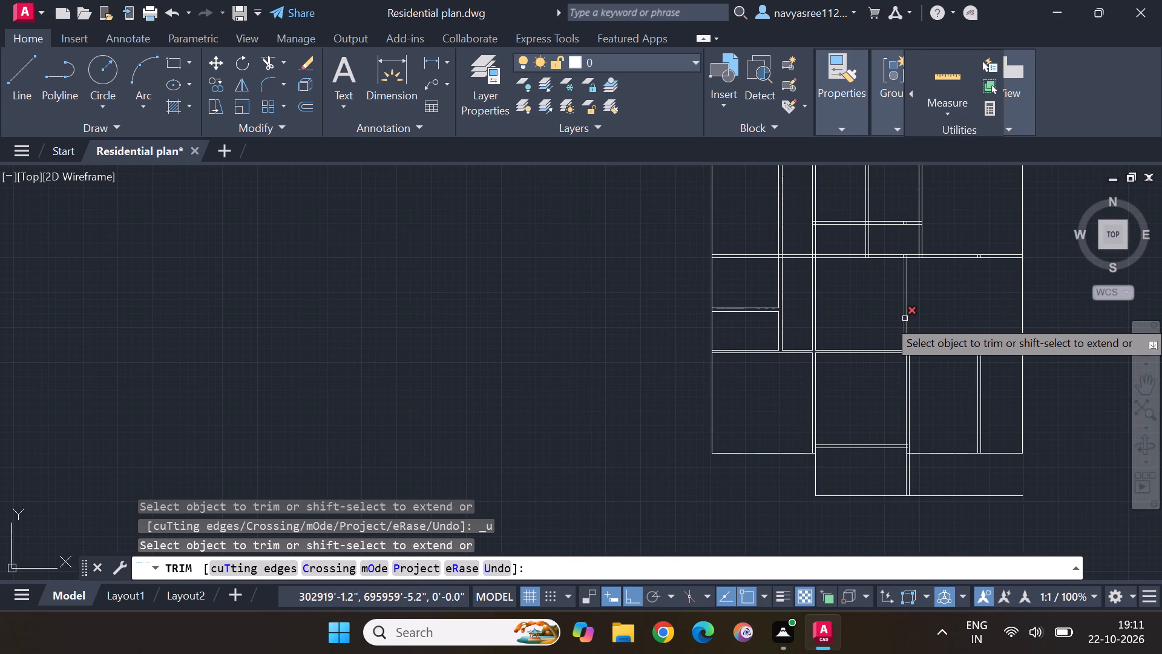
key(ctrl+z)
Trim the two short horizontal stubs between the lines of the central and middle-right rooms' dividing wall.
scroll(942, 340, up, 2)
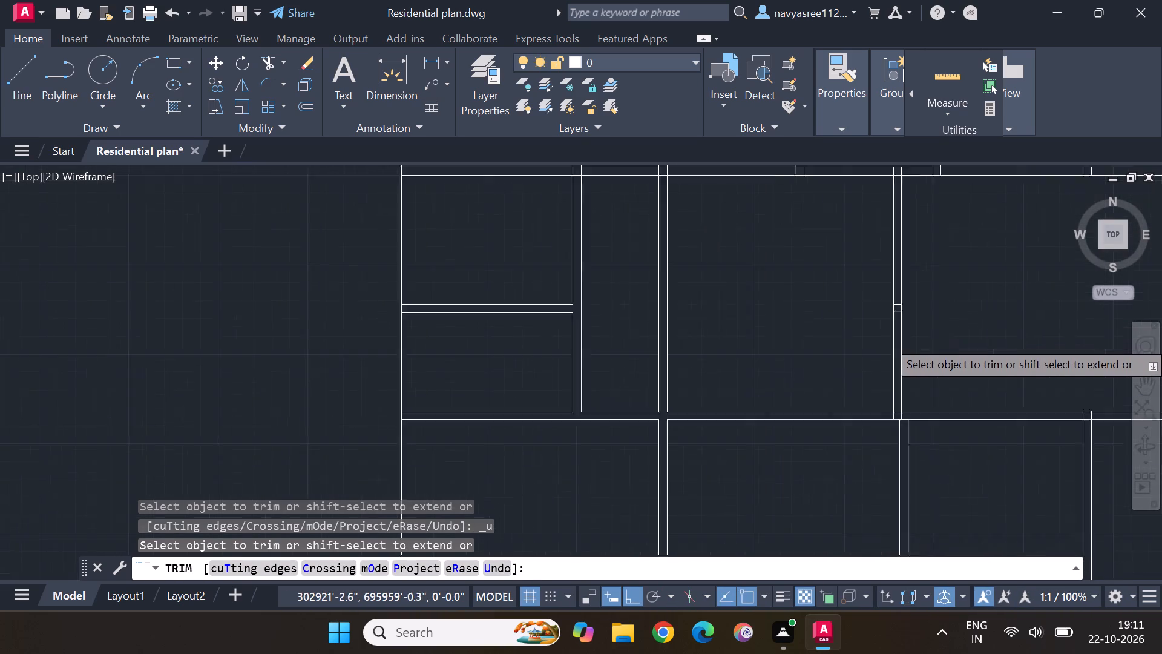
scroll(942, 340, up, 2)
click(758, 197)
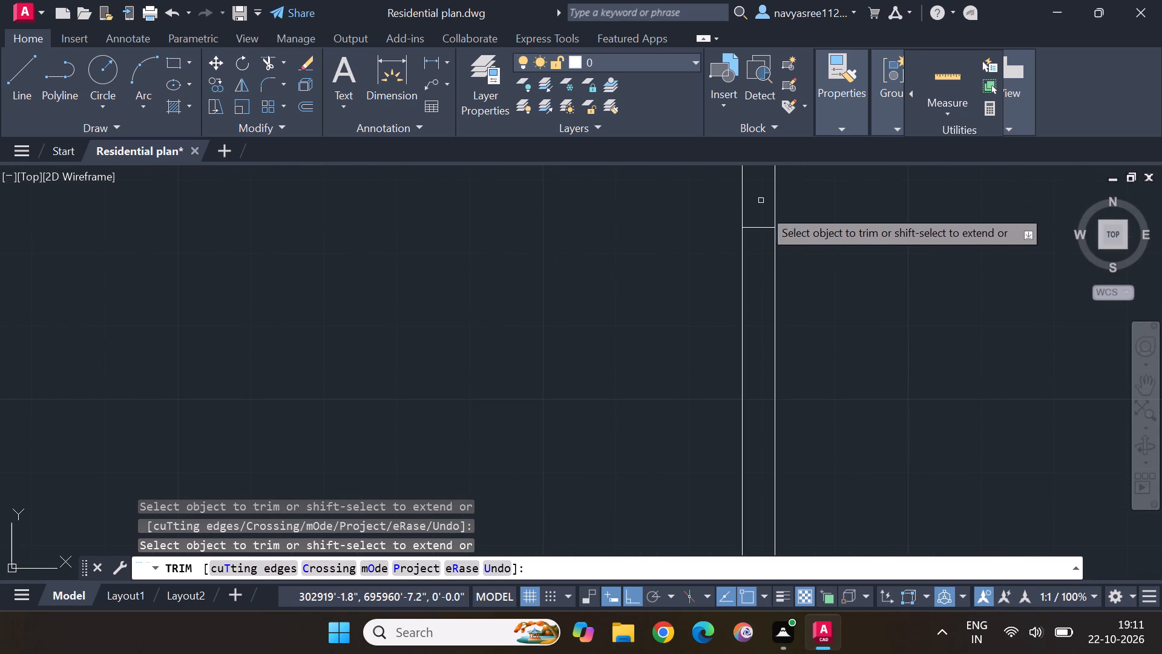
click(764, 228)
Trim the crossing lines at the horizontal wall above the lower middle bay, opening its junctions with the upper dividing wall and bay's right wall.
scroll(880, 335, down, 4)
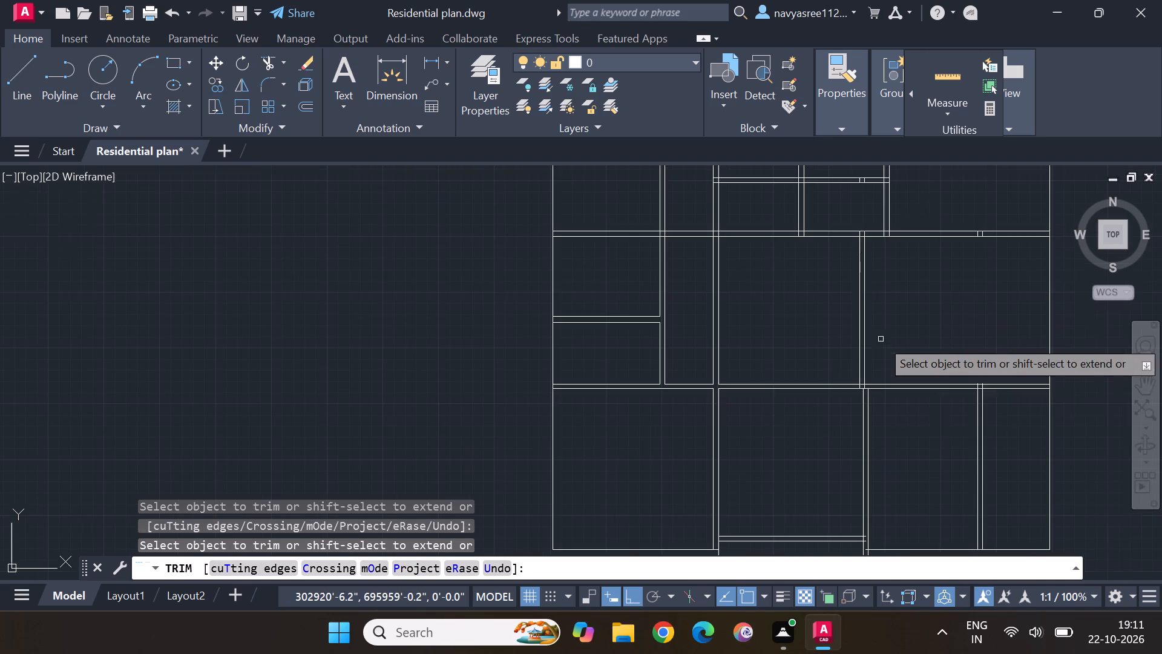
scroll(867, 397, up, 3)
scroll(845, 352, up, 4)
drag(785, 392, 962, 390)
drag(864, 298, 866, 365)
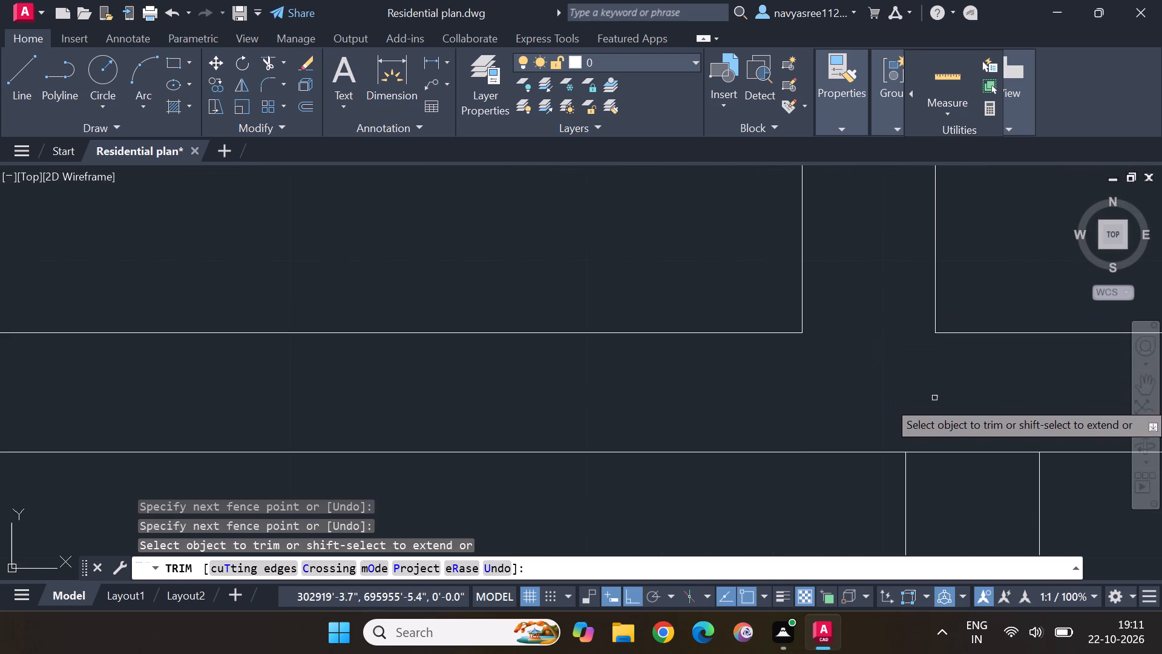
scroll(982, 403, down, 3)
click(974, 415)
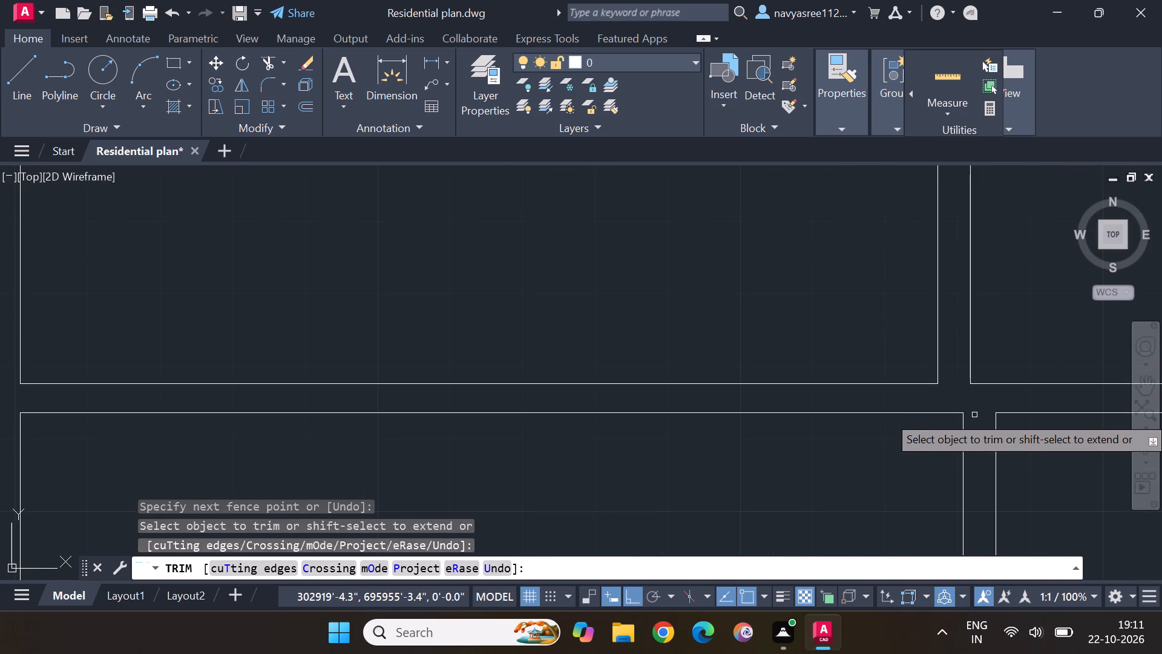
Trim the horizontal line ends that run into the lower middle bay's right wall thickness at the bay's bottom wall and the outer wall.
scroll(980, 408, down, 4)
middle_drag(1019, 368, 826, 322)
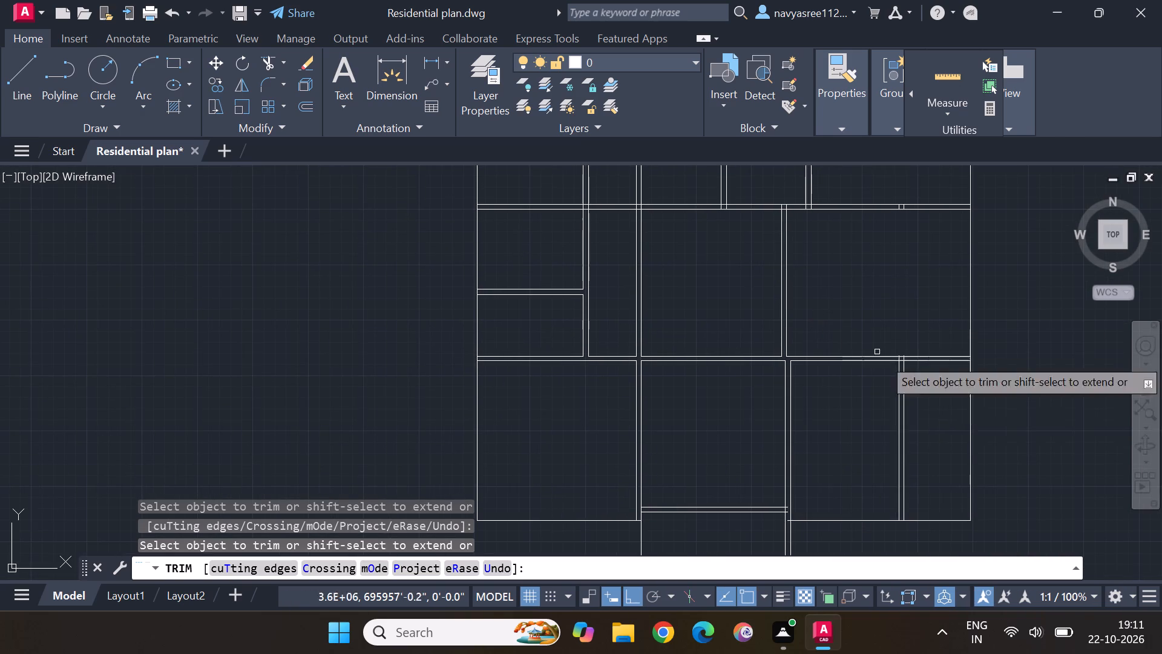
middle_drag(847, 465, 927, 392)
scroll(868, 431, up, 3)
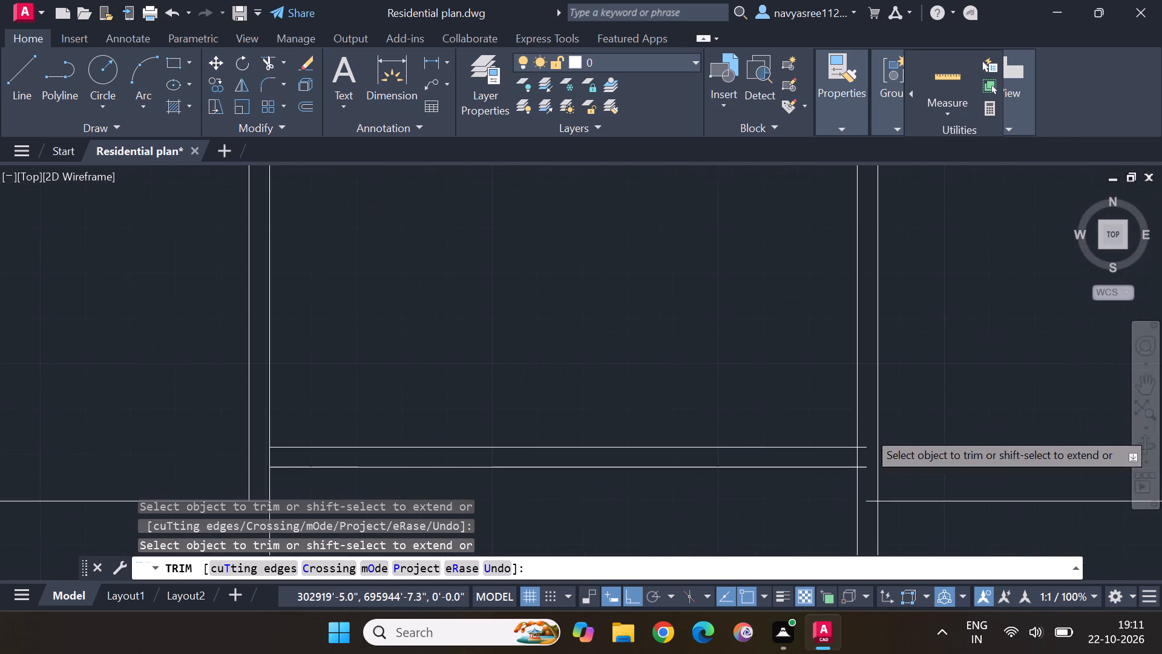
click(865, 447)
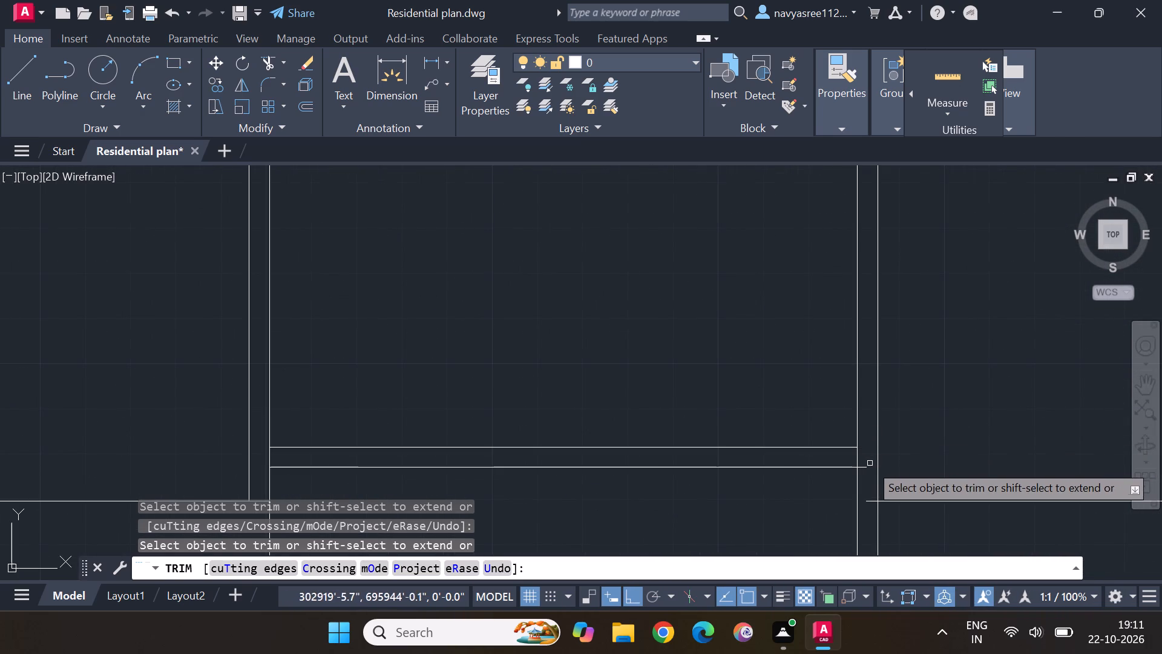
click(864, 469)
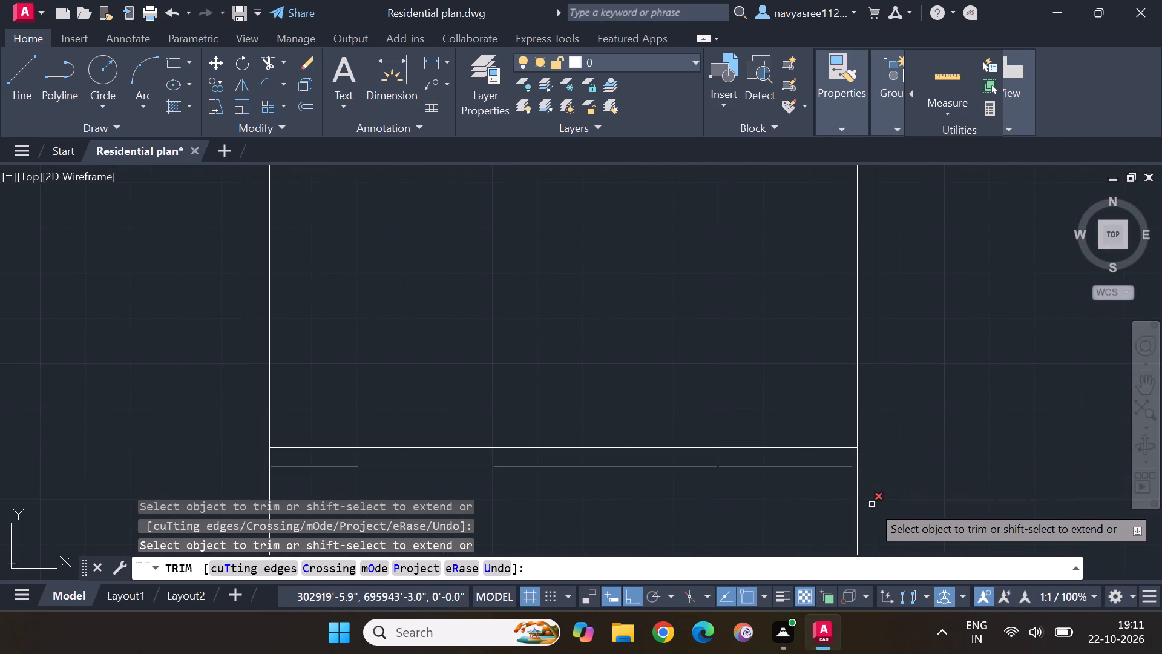
click(871, 501)
click(871, 501)
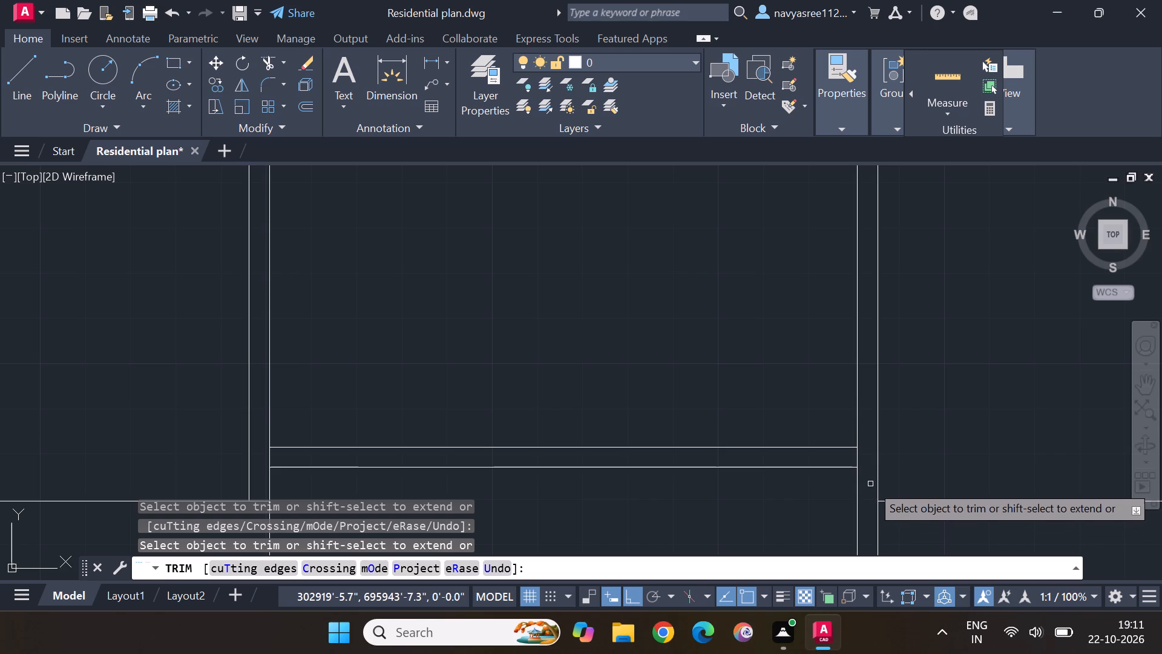
Trim the lower-right partition's two vertical lines where they cross and project above the horizontal wall.
scroll(666, 394, down, 3)
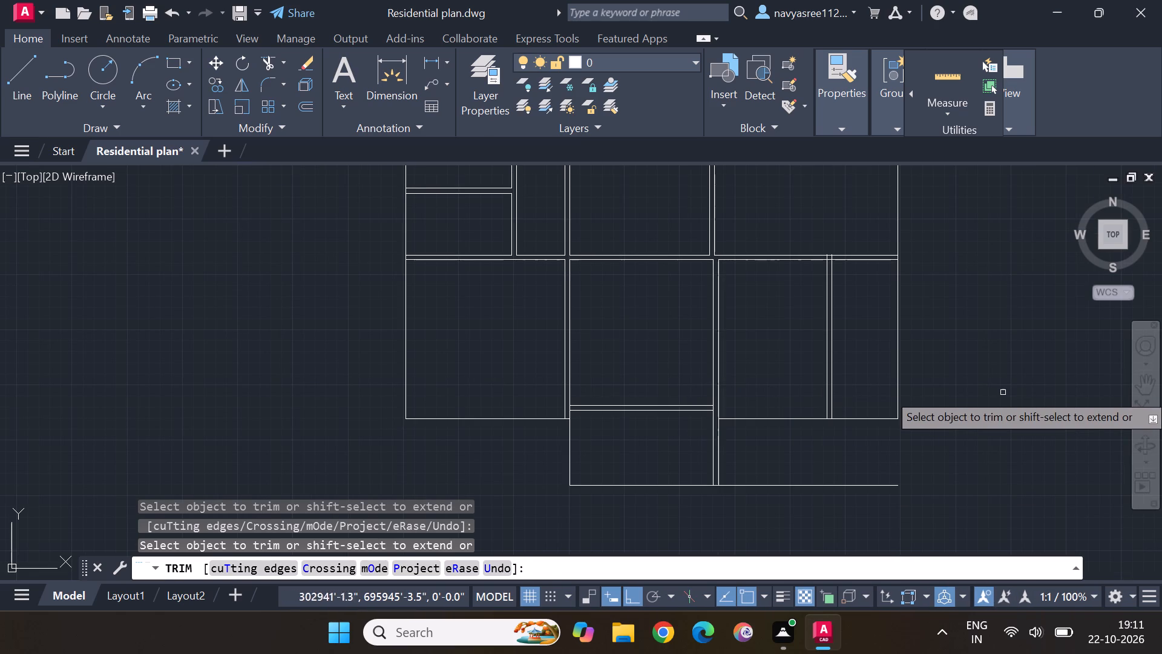
middle_drag(849, 302, 870, 447)
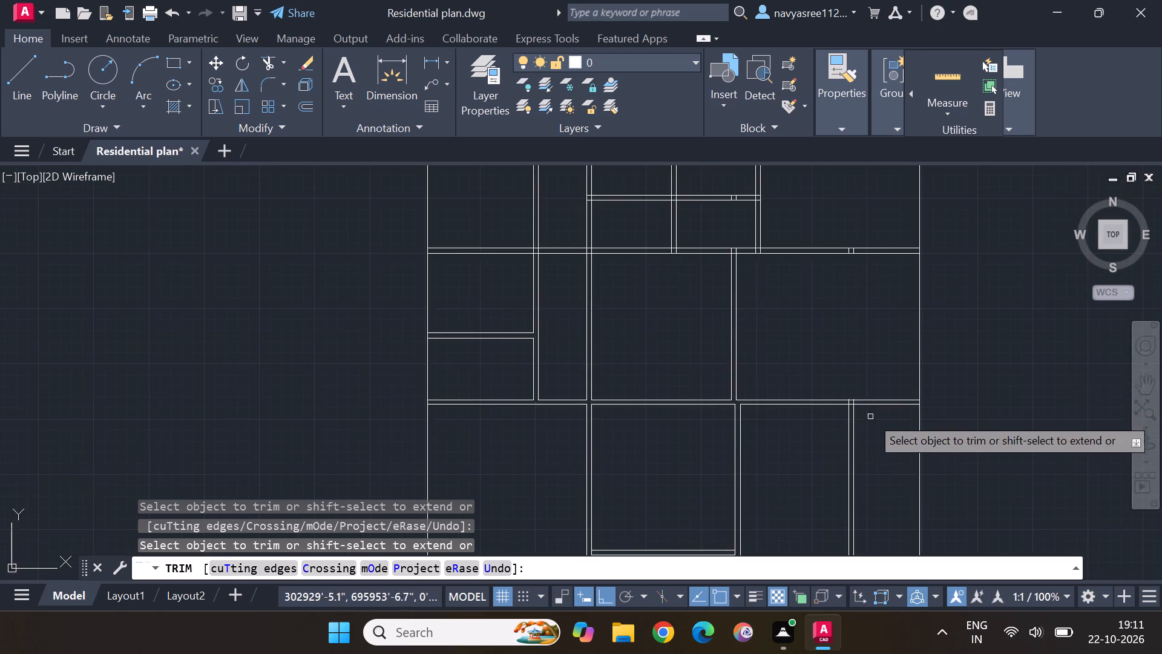
scroll(867, 377, up, 4)
middle_drag(831, 486, 859, 322)
scroll(804, 420, up, 2)
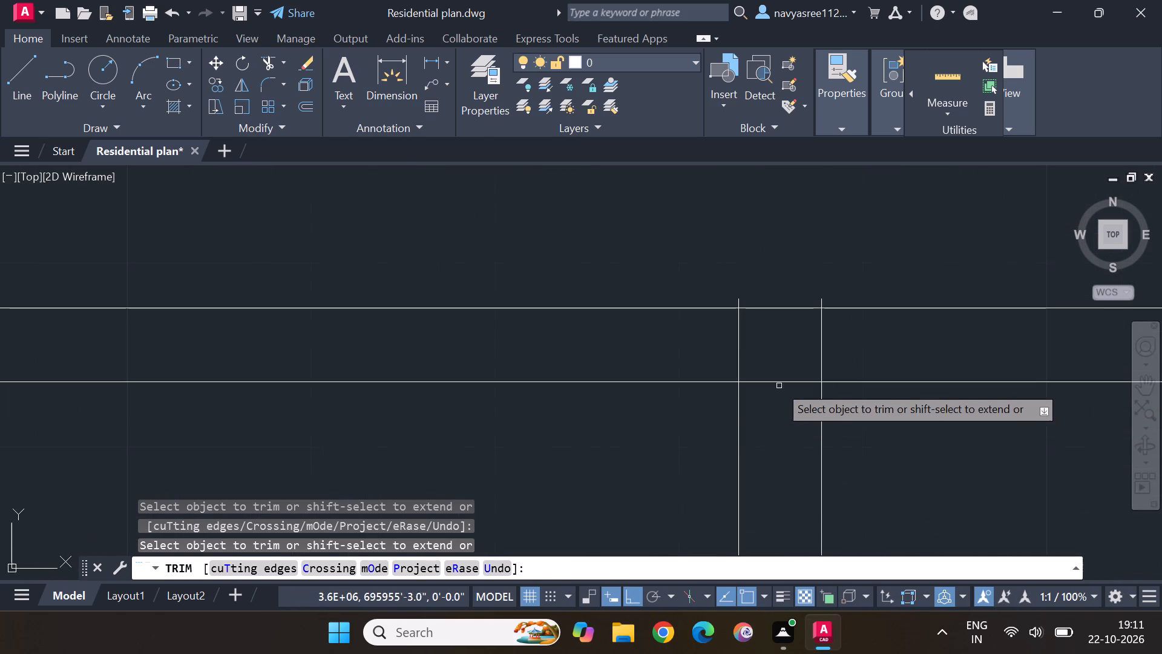
drag(726, 348, 854, 354)
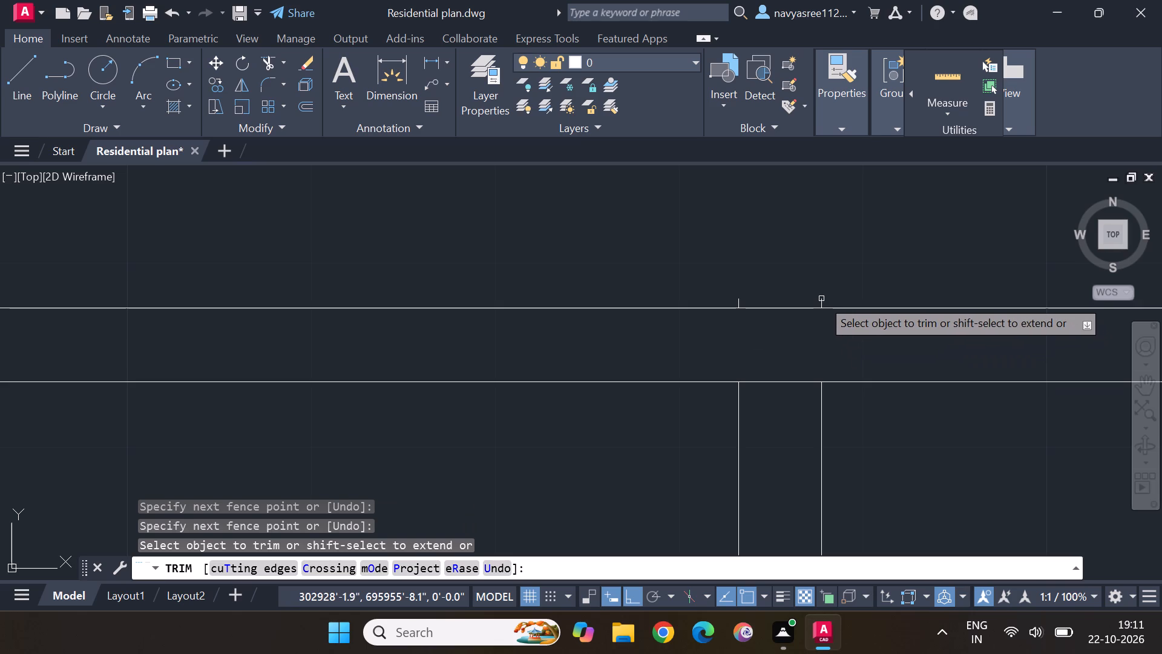
click(821, 299)
click(740, 299)
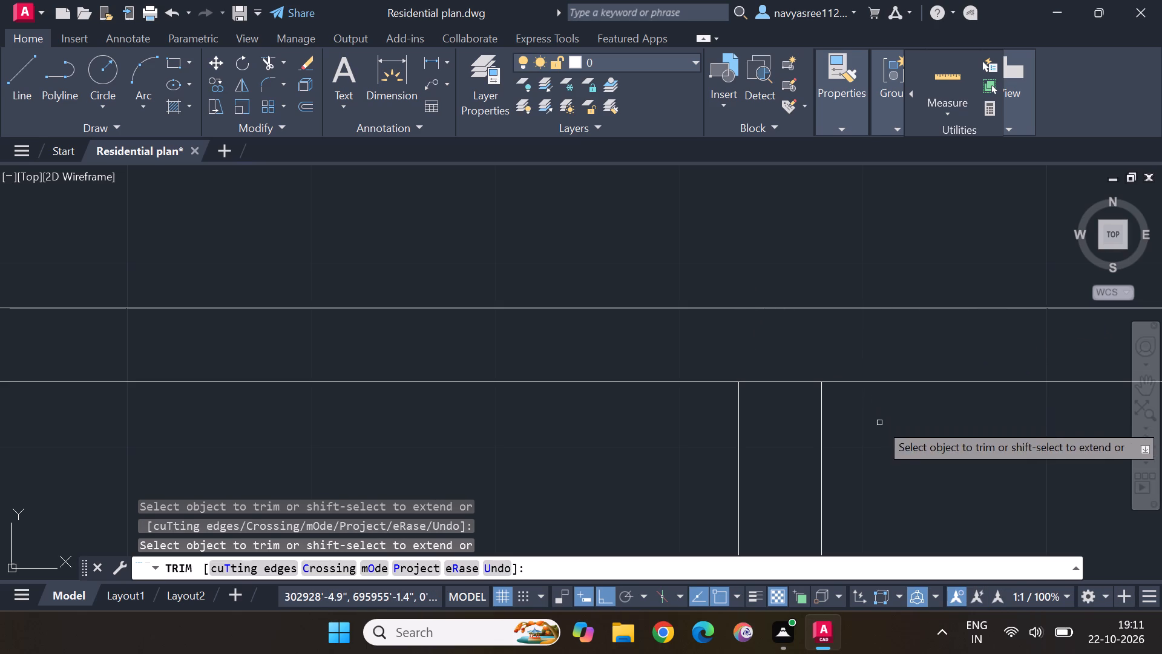
Measure the width of the resized lower middle bay between its inner wall lines.
scroll(879, 423, down, 3)
middle_drag(892, 490, 898, 297)
scroll(890, 326, down, 3)
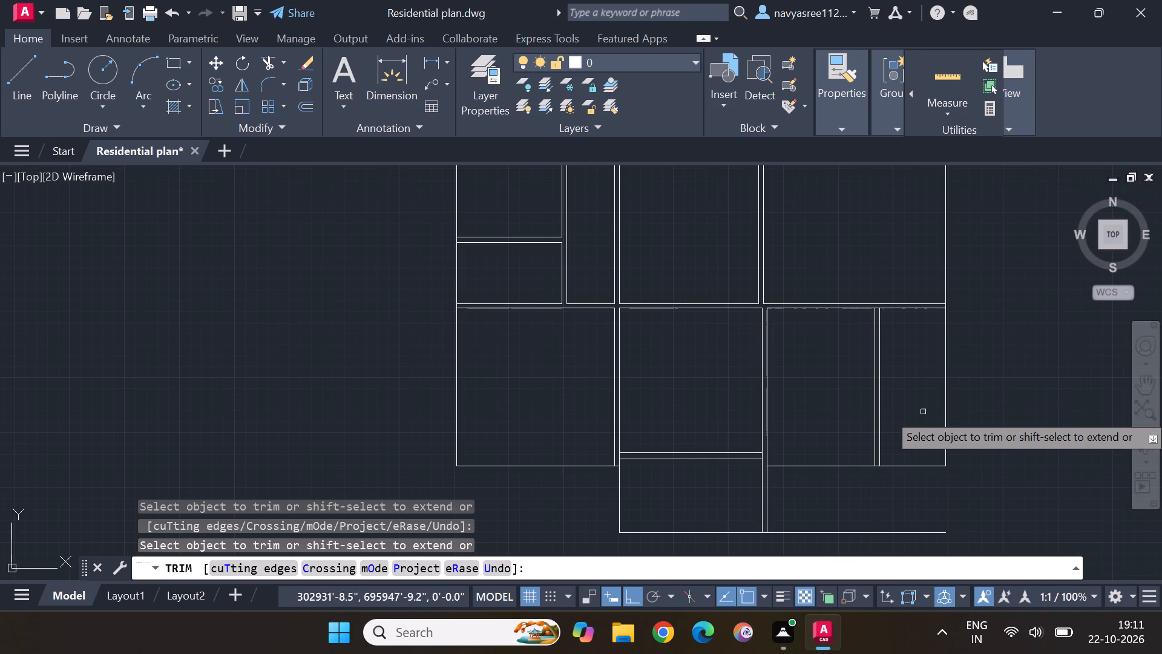
click(948, 103)
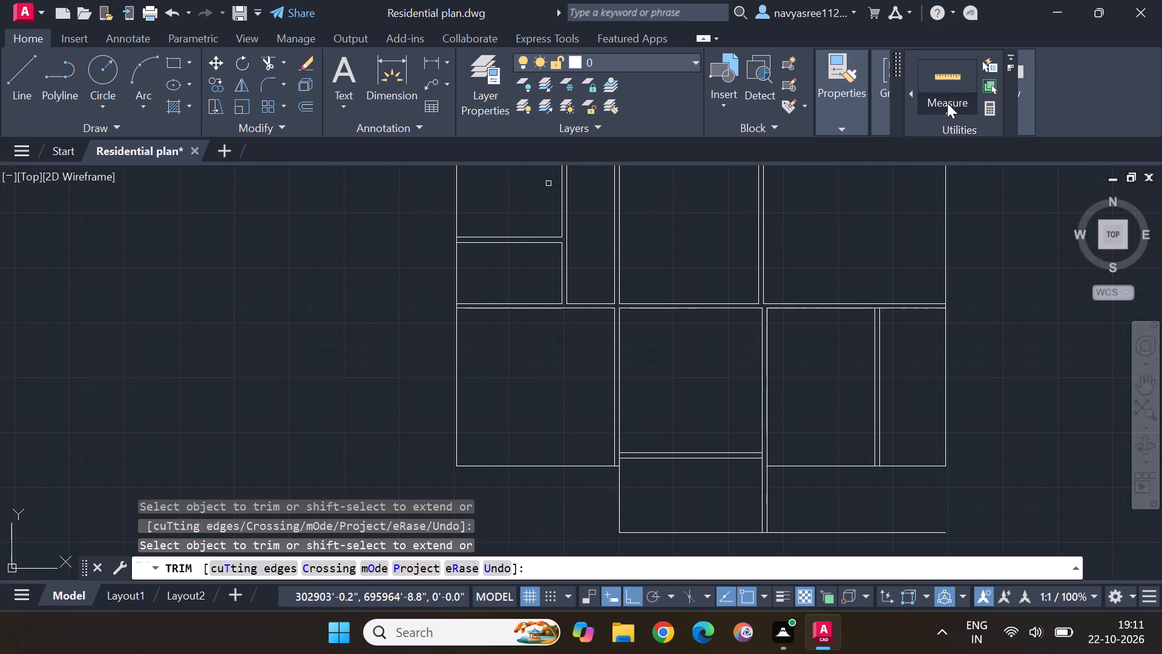
click(963, 132)
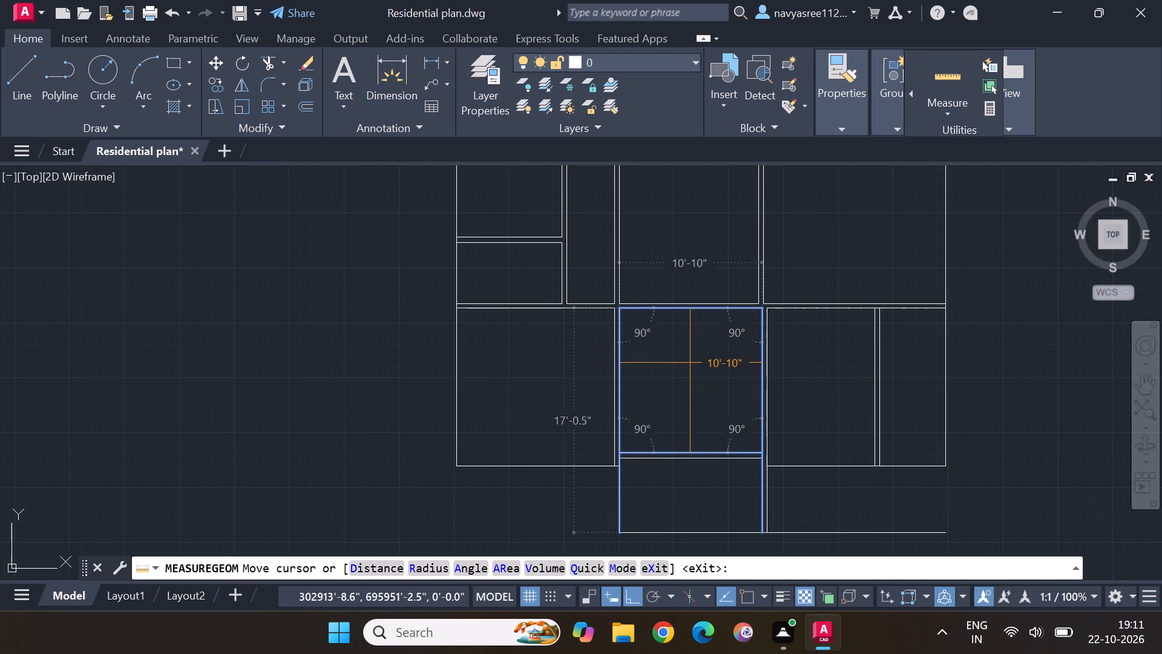
scroll(722, 319, up, 2)
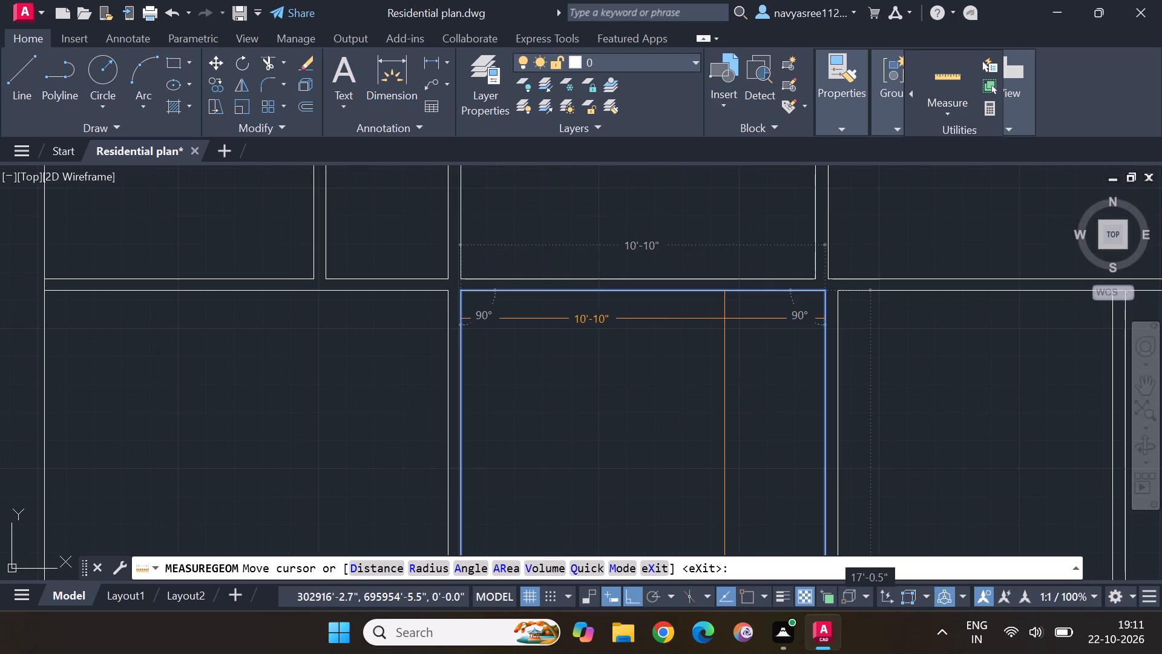
key(Escape)
key(Escape)
key(Escape)
key(Escape)
key(Escape)
Trim the outer bottom line that runs on beyond the right wall of the lower middle projection.
scroll(736, 346, down, 4)
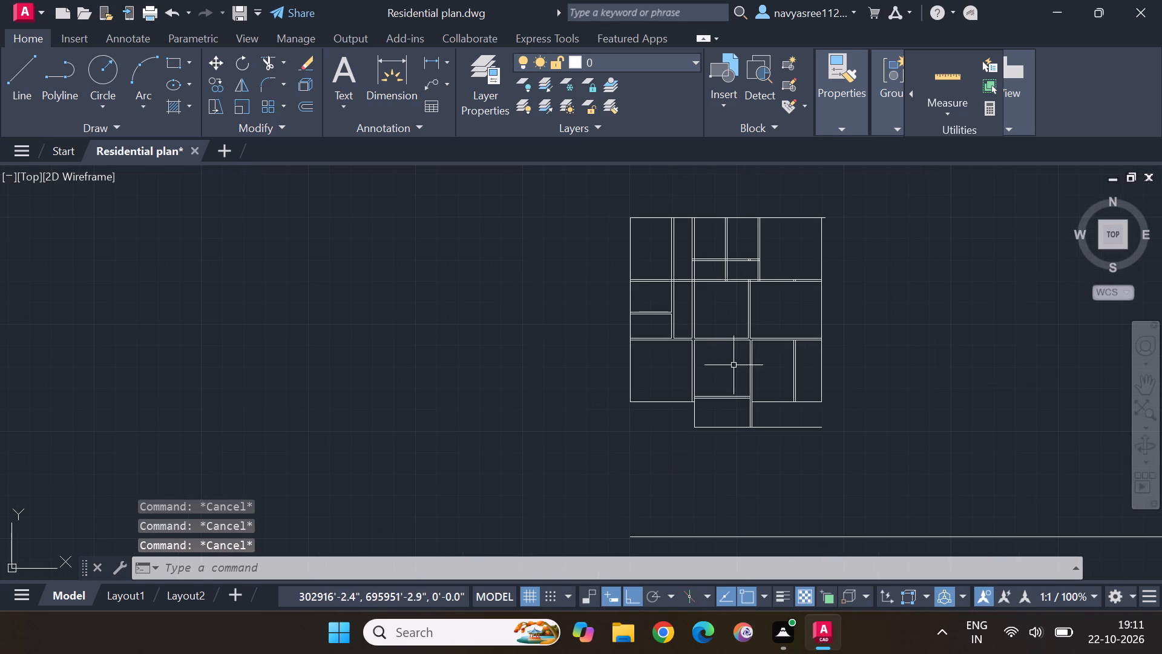
middle_drag(731, 385, 775, 300)
scroll(778, 303, up, 2)
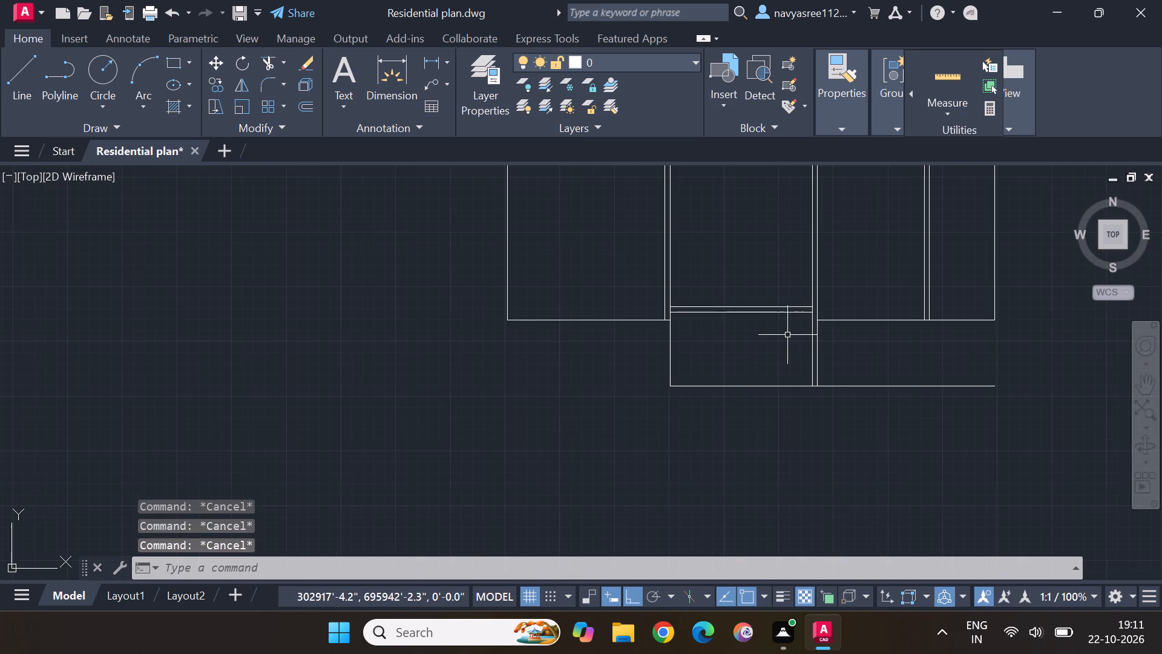
click(271, 66)
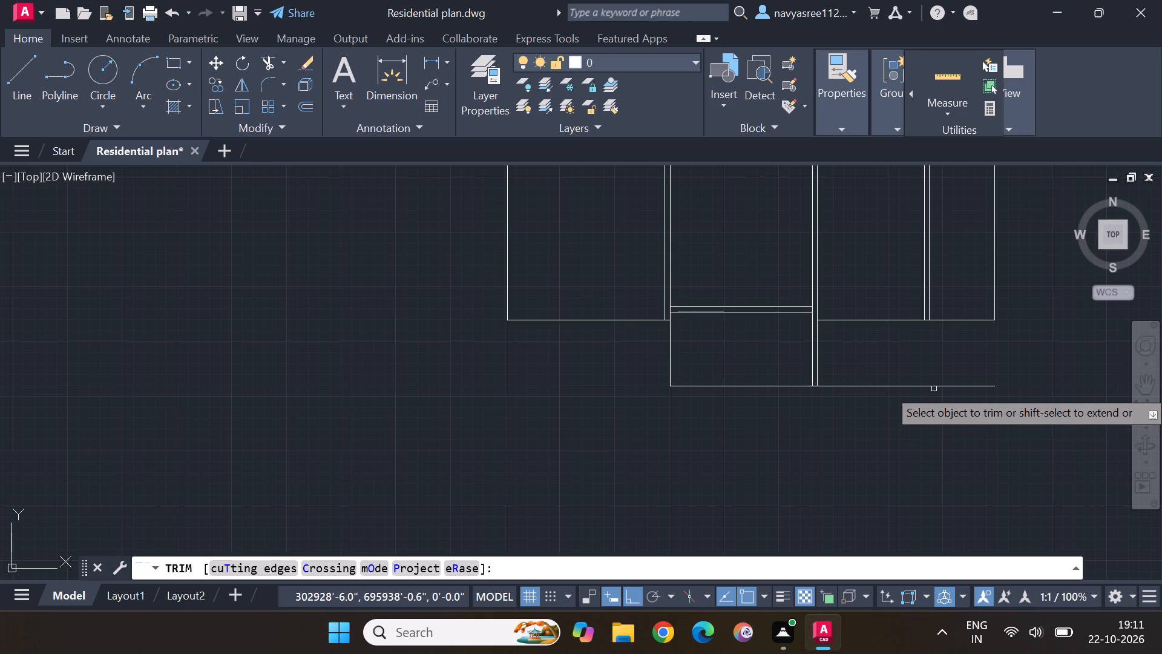
click(934, 388)
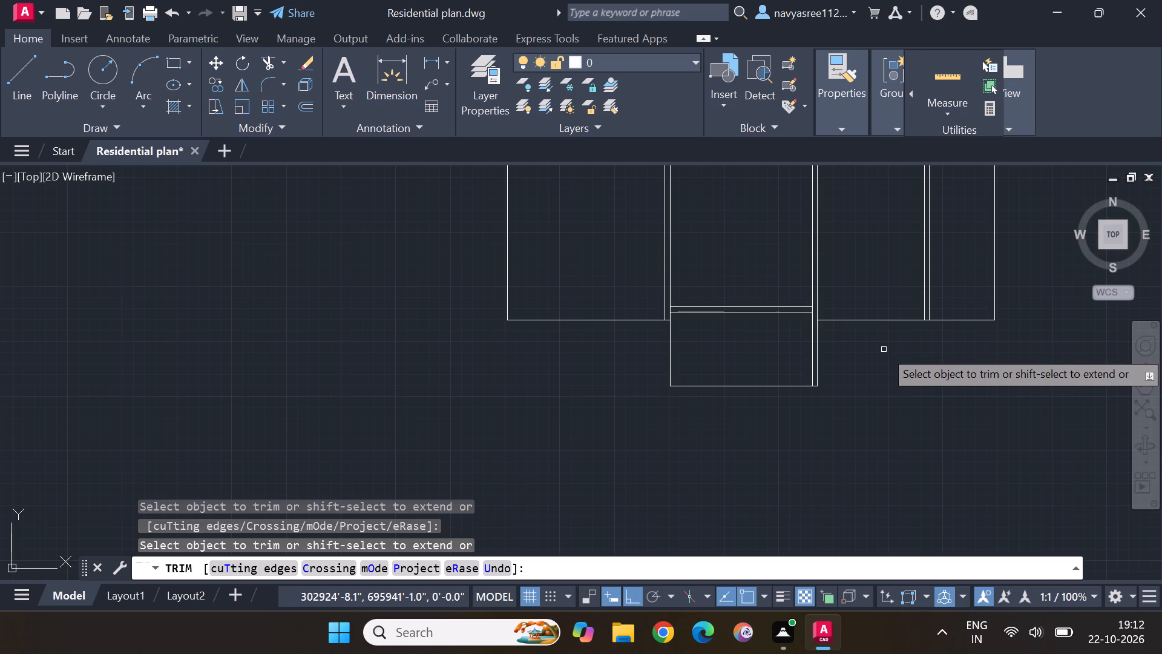
key(Escape)
key(Escape)
key(Escape)
Trim the small-room partition and middle-row dividing wall lines crossing the horizontal wall below the top rooms, opening the dividing wall's junction.
middle_drag(783, 265, 763, 477)
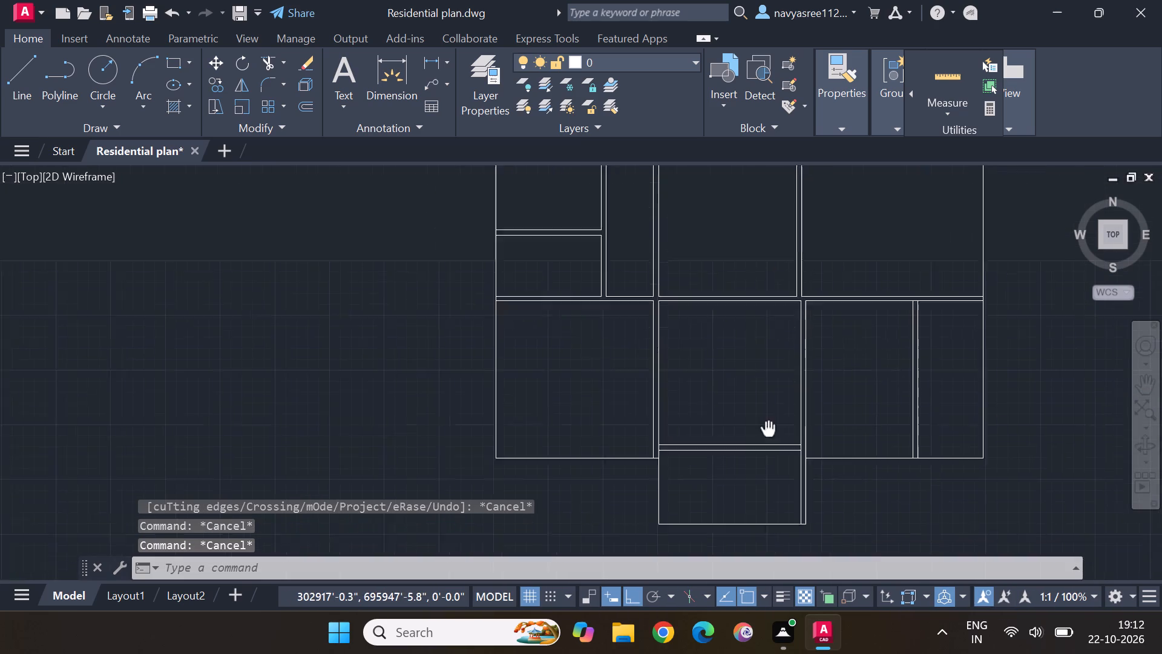
middle_drag(763, 477, 760, 497)
scroll(769, 405, down, 1)
scroll(819, 303, up, 4)
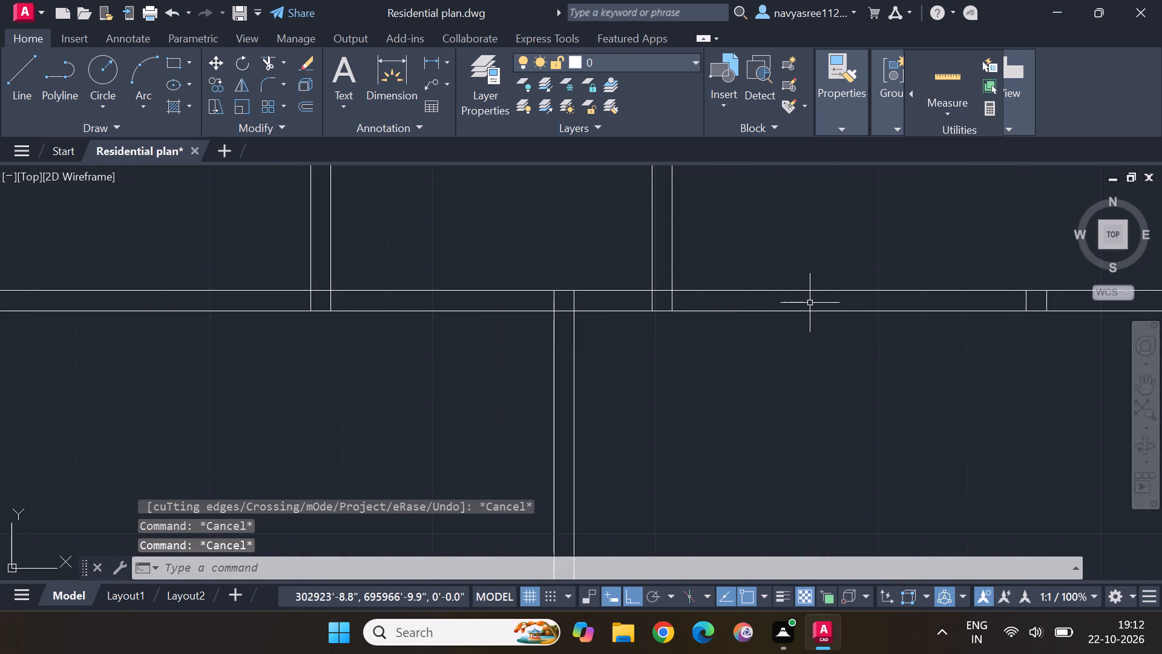
click(268, 62)
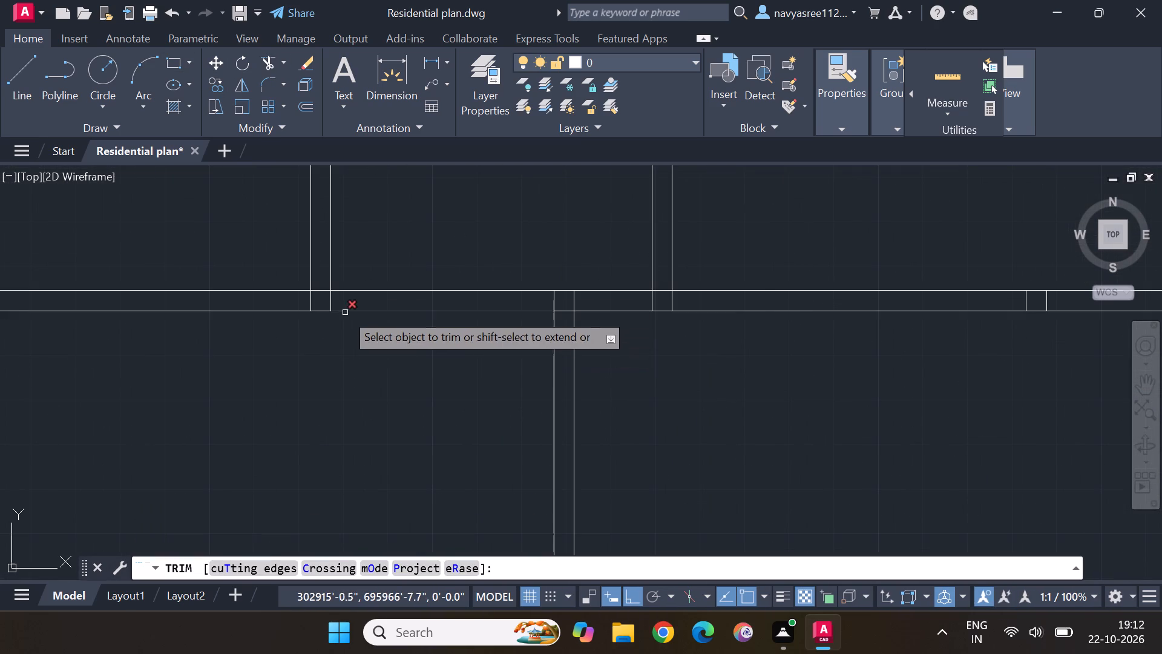
drag(307, 300, 333, 300)
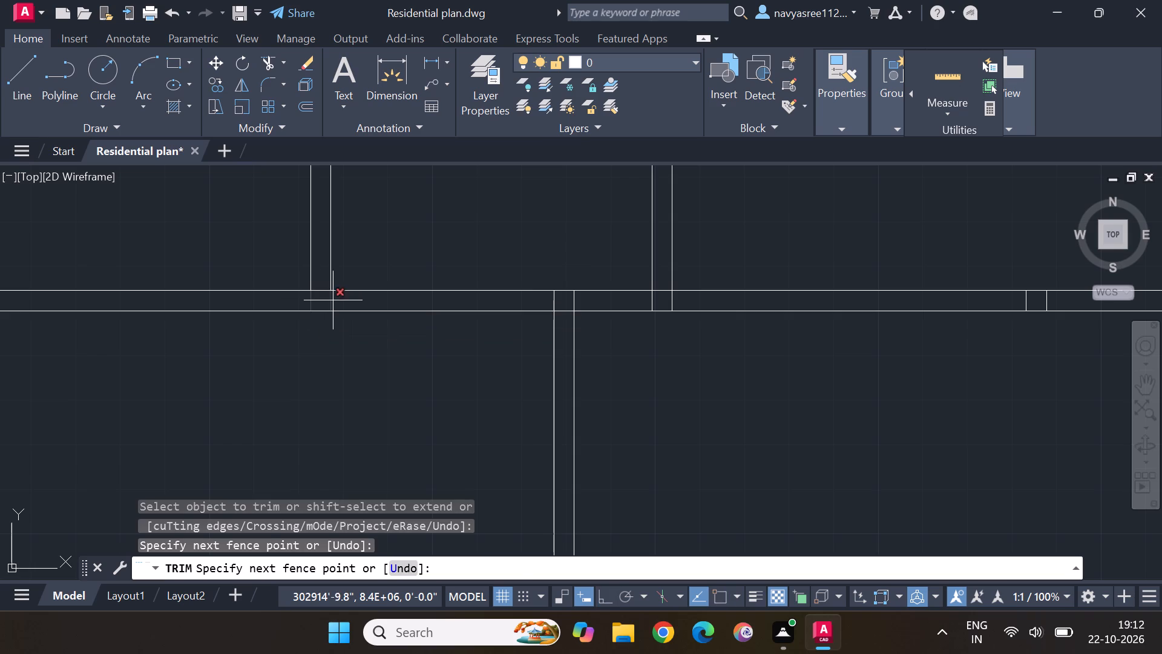
drag(333, 300, 333, 301)
click(322, 292)
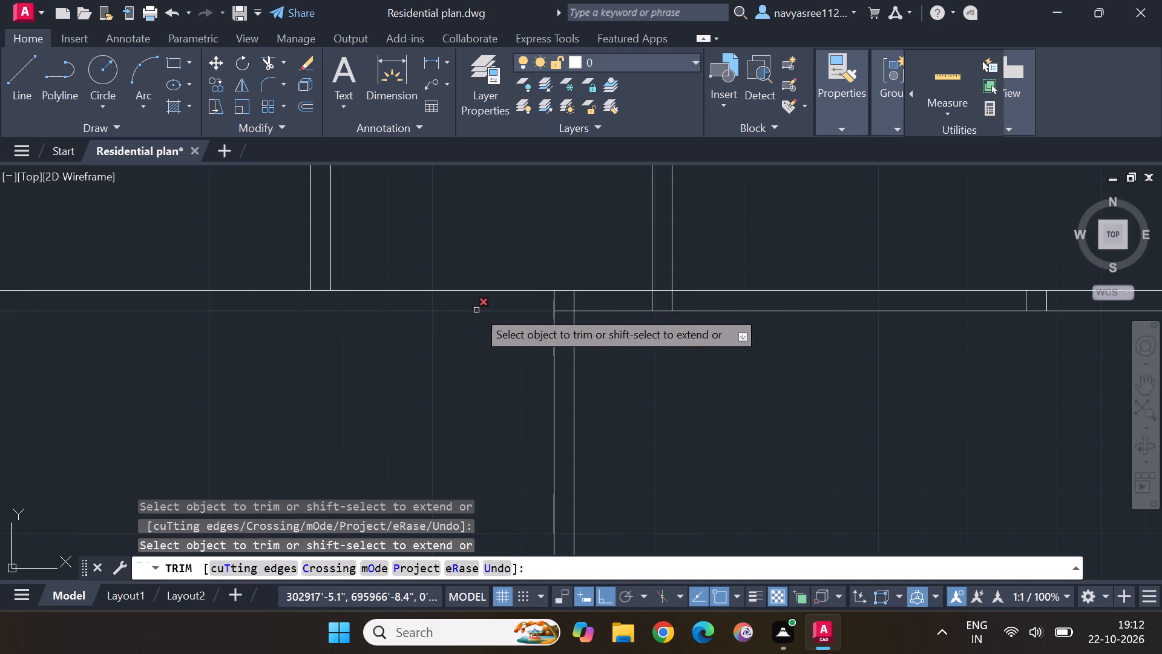
drag(548, 305, 574, 304)
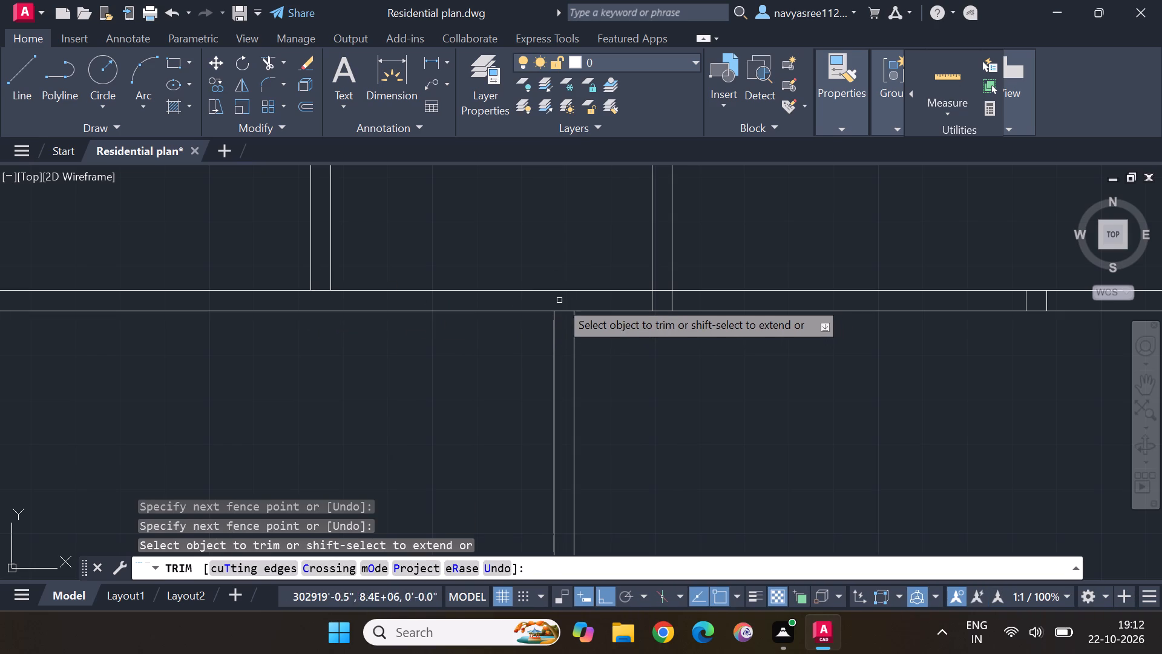
click(562, 311)
Trim the top-right room's left wall lines inside that horizontal wall, open their junction, and remove the two stray short lines farther right.
drag(645, 300, 654, 302)
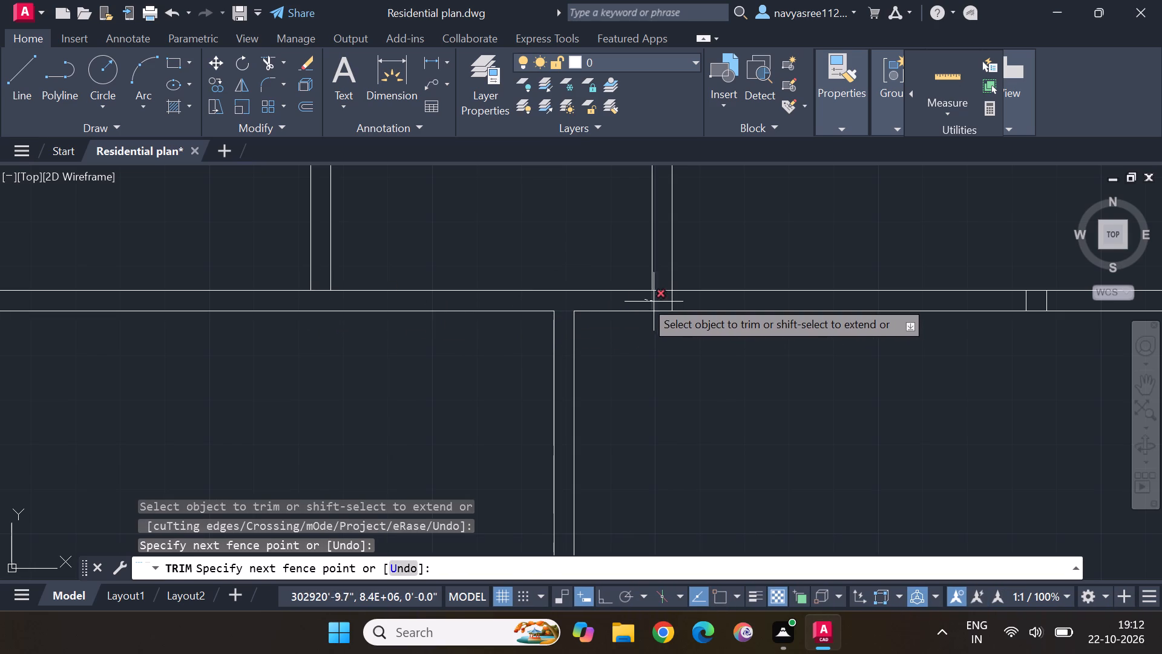
drag(654, 302, 692, 302)
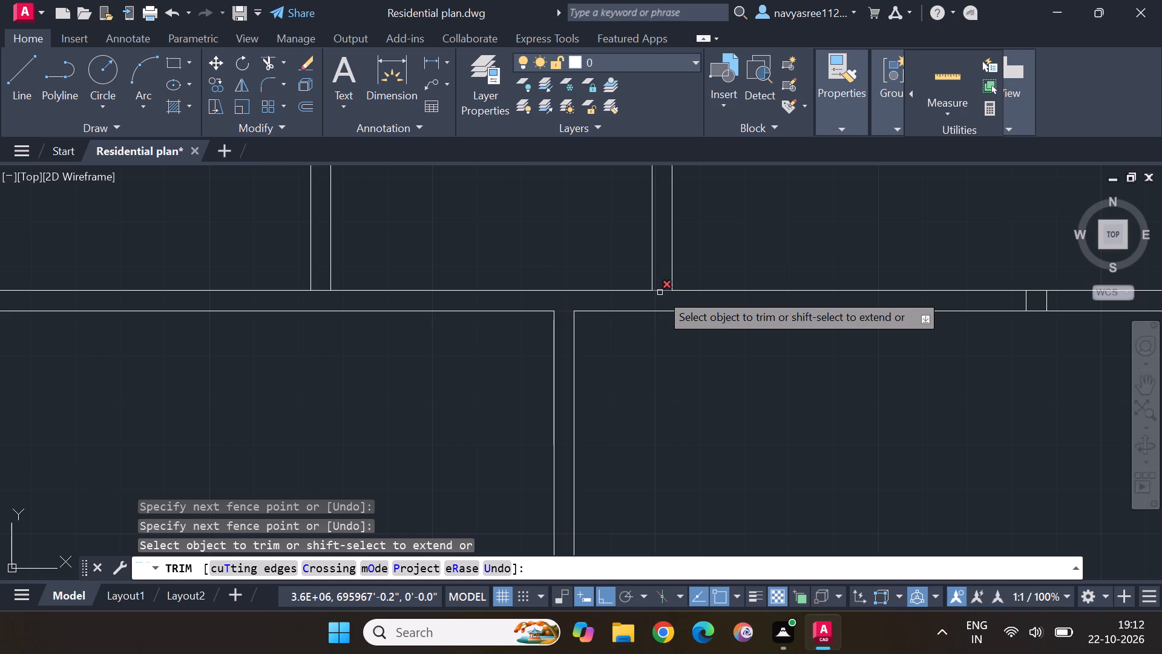
click(660, 292)
click(661, 292)
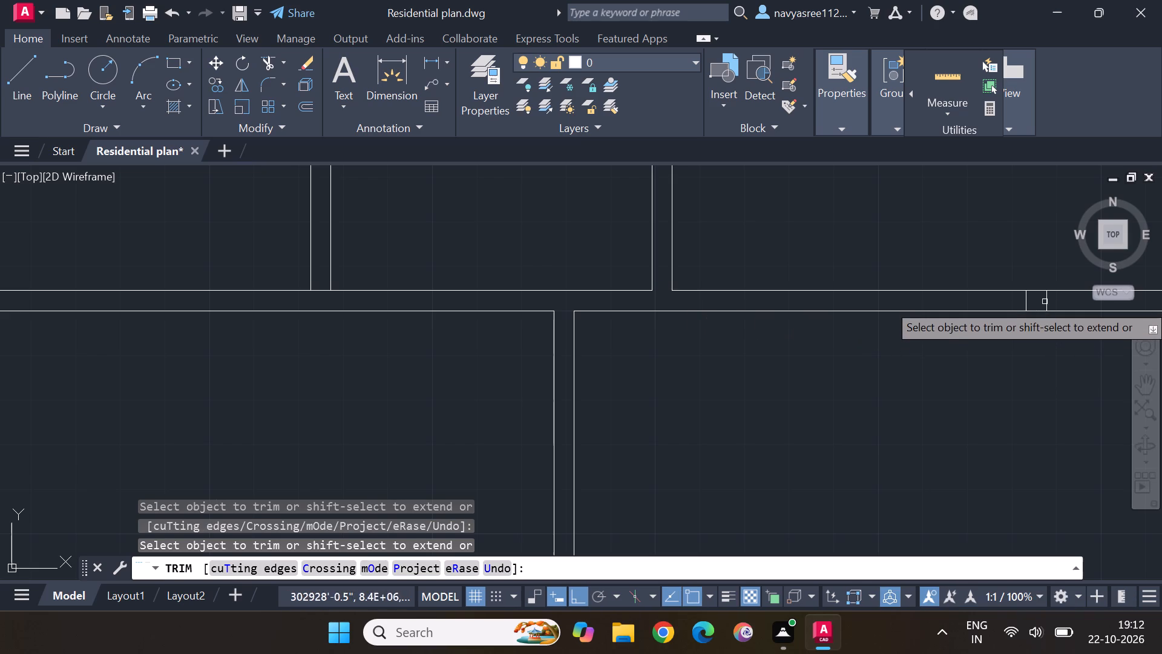
drag(1048, 303, 1041, 303)
click(1027, 304)
Trim the small rooms' horizontal partition lines at the right wall's thickness and remove the two stray short lines inside the partition.
scroll(1042, 345, down, 1)
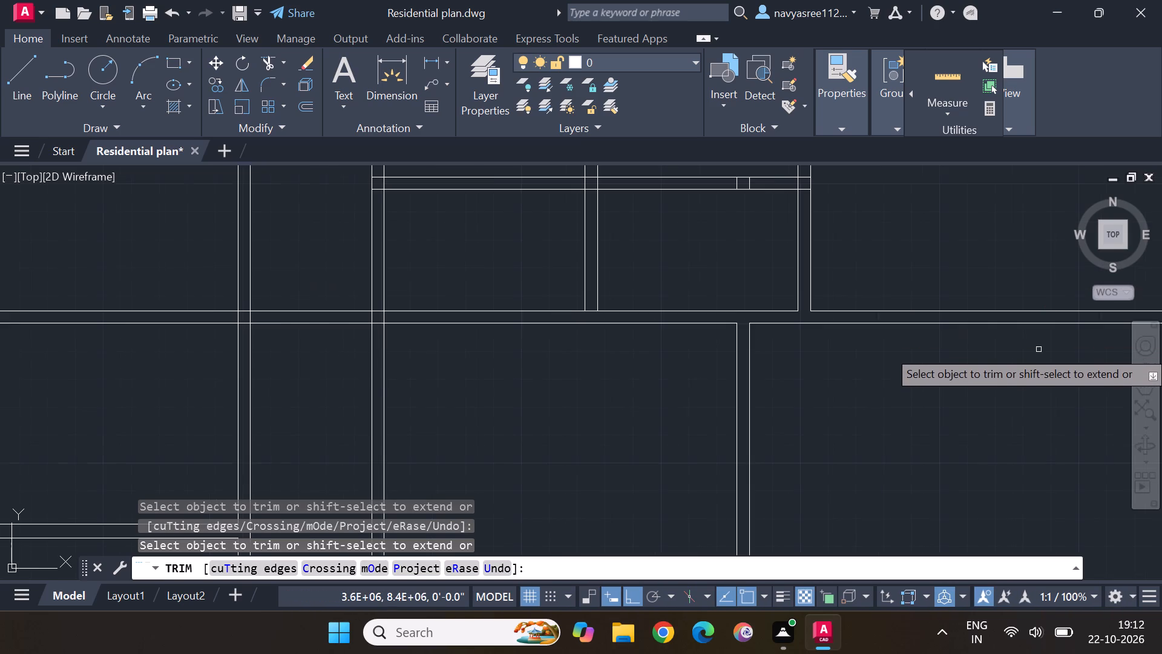
middle_drag(1045, 366, 700, 393)
middle_drag(531, 256, 531, 257)
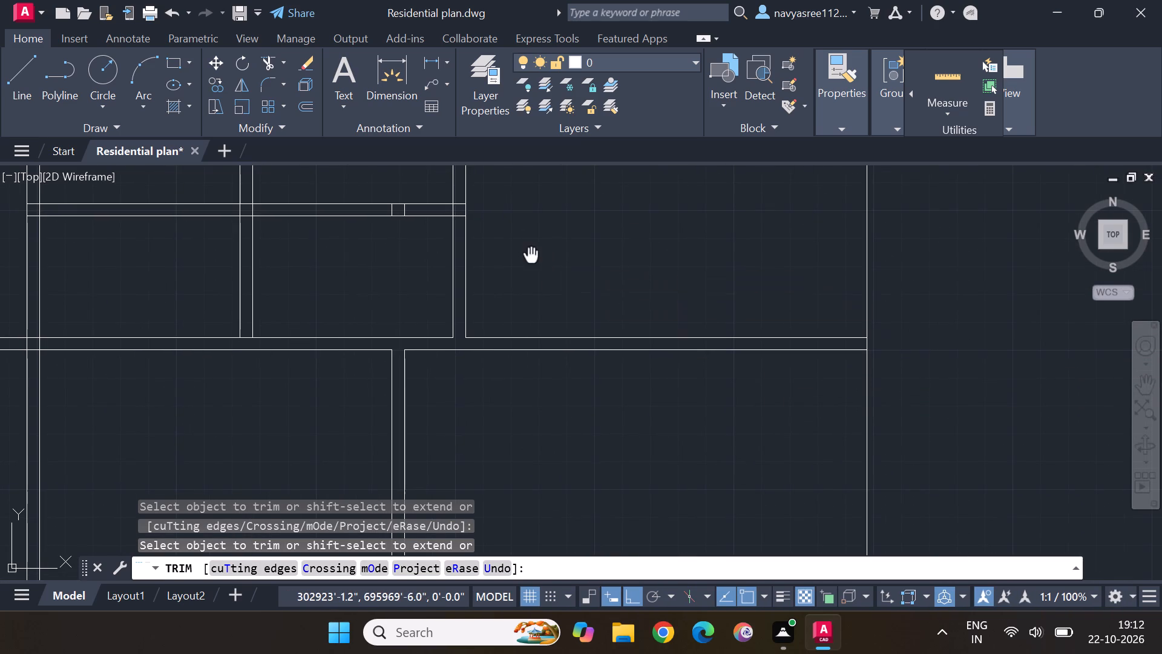
middle_drag(531, 257, 913, 381)
scroll(883, 358, up, 2)
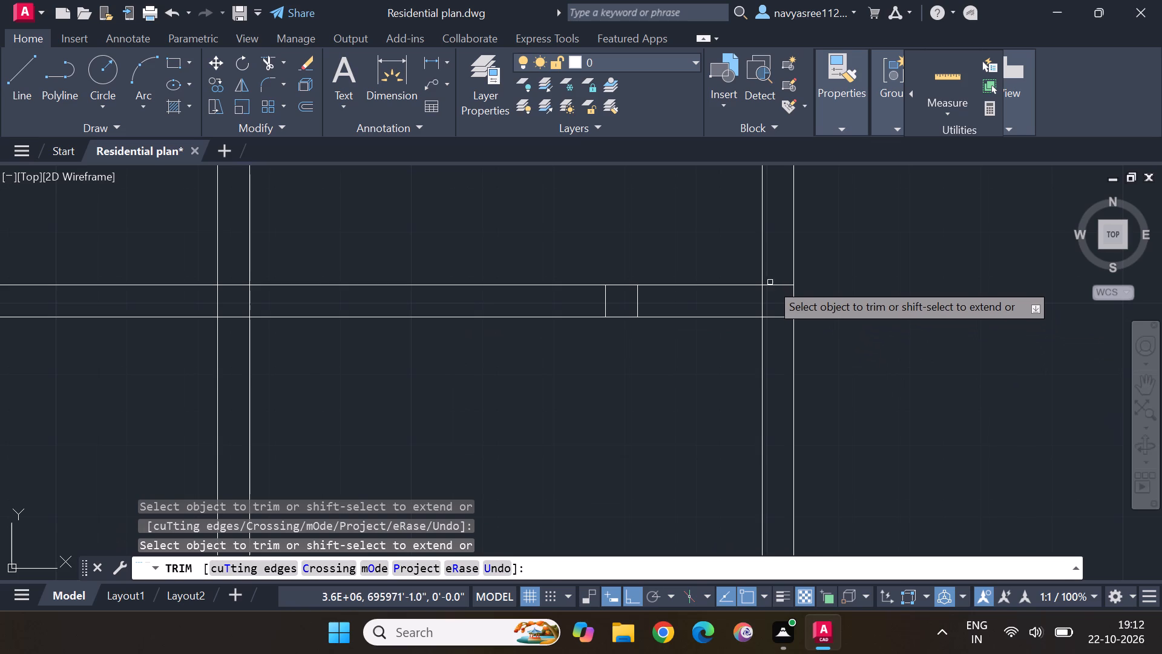
click(776, 286)
click(777, 286)
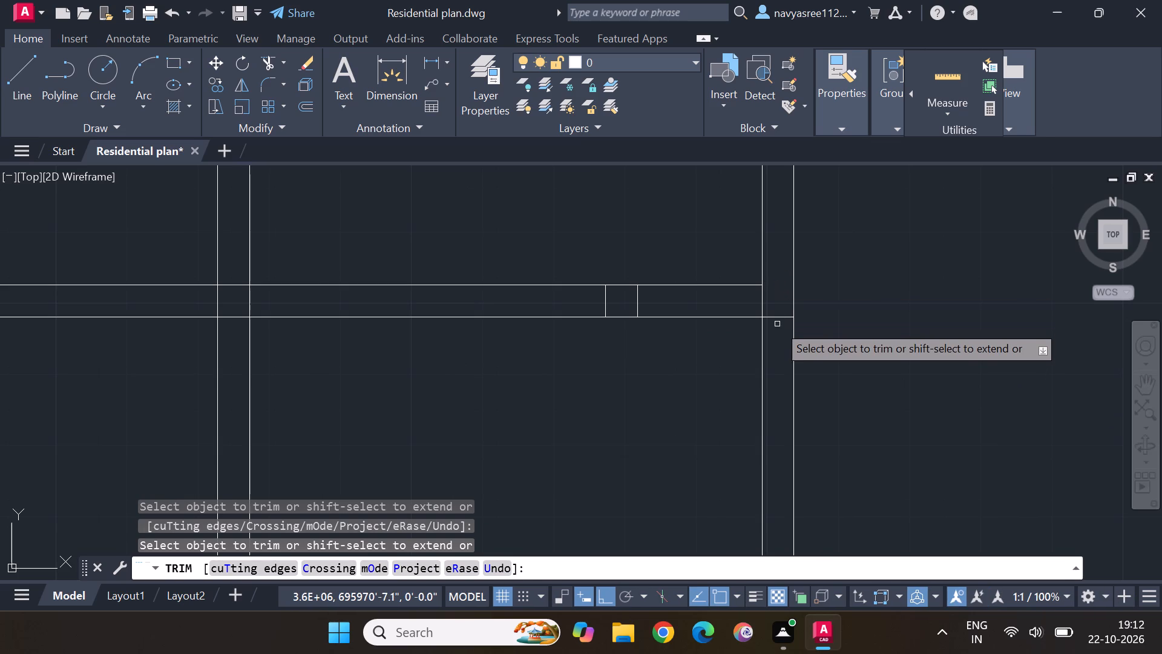
click(777, 317)
drag(639, 305, 628, 305)
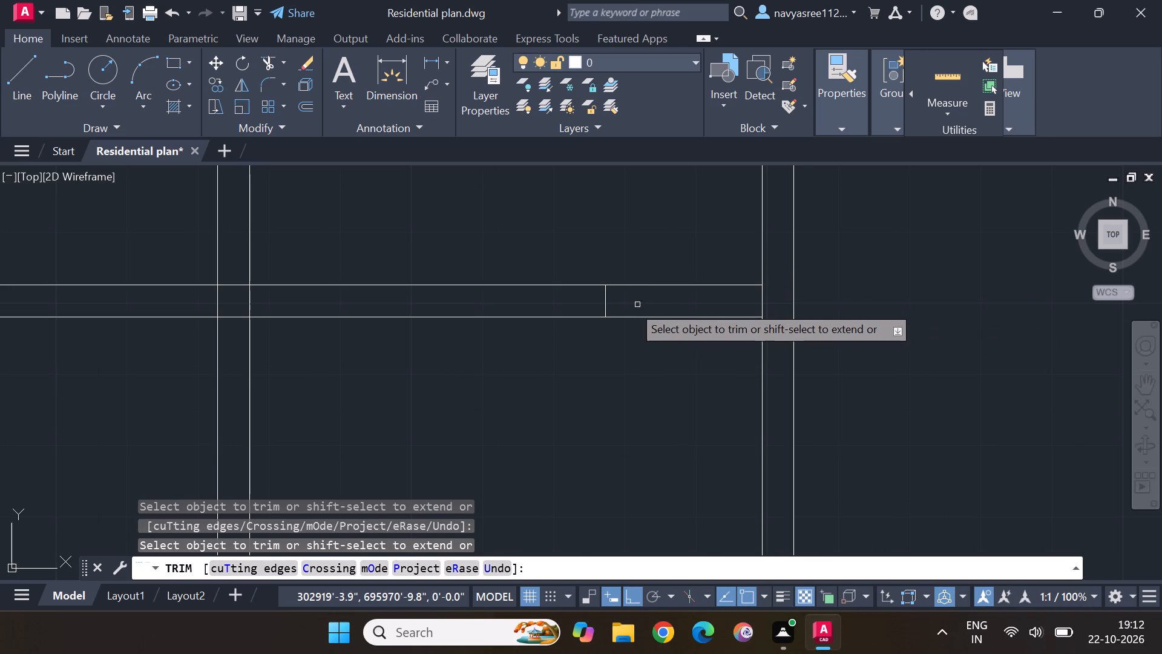
drag(628, 305, 621, 305)
click(606, 302)
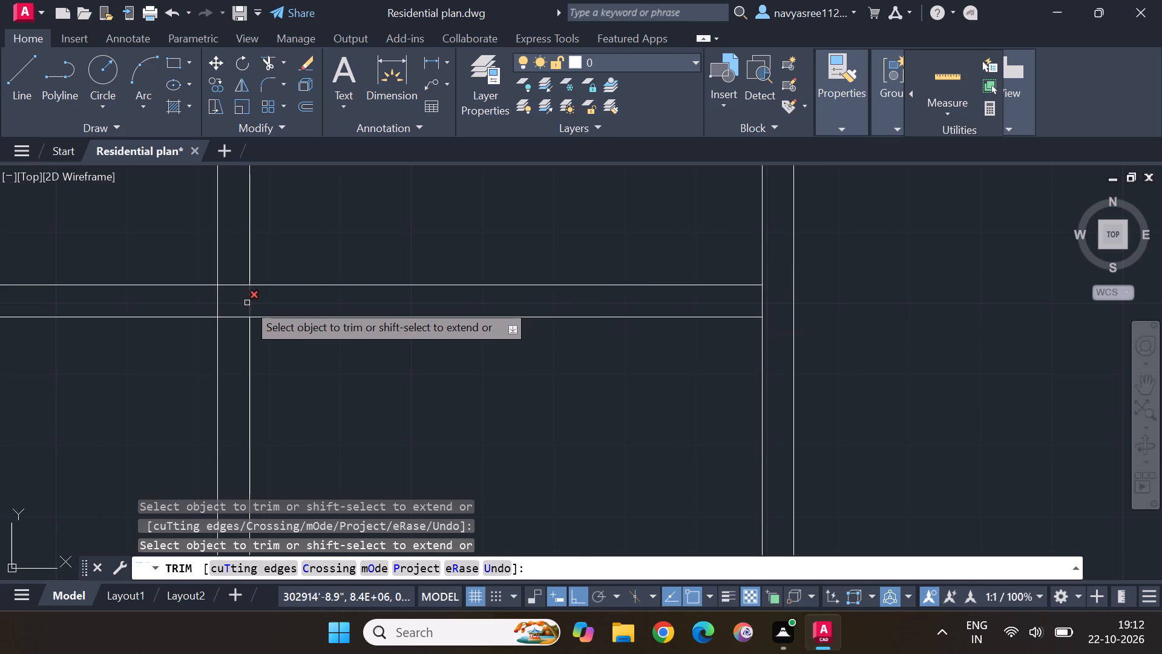
Trim the crossing lines where the small rooms' vertical and horizontal partitions meet, opening the four-way junction.
click(247, 303)
click(218, 305)
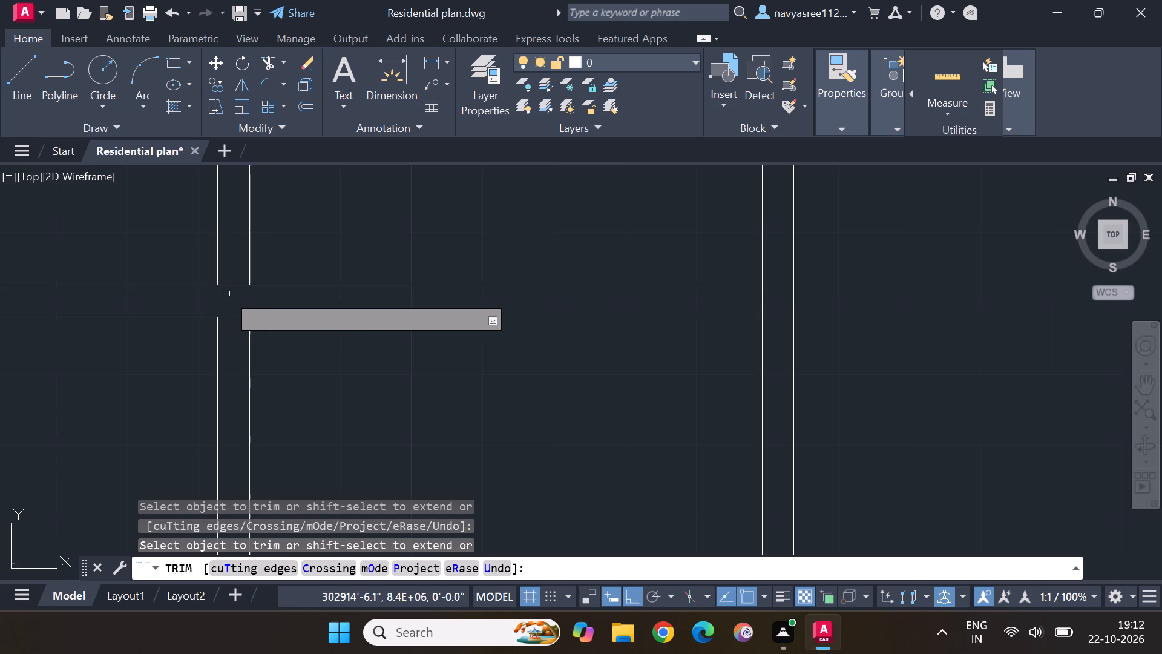
click(233, 285)
click(233, 285)
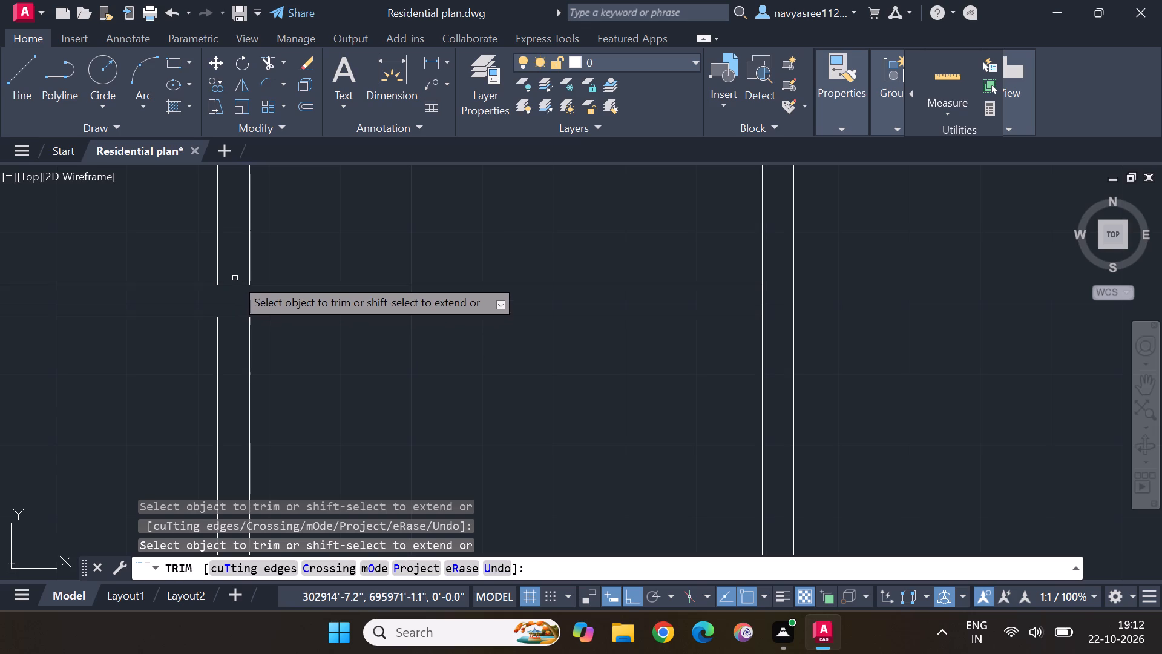
drag(236, 274, 234, 339)
Trim the small rooms' horizontal partition at its left wall and open its junctions with the left and right walls.
scroll(259, 304, down, 1)
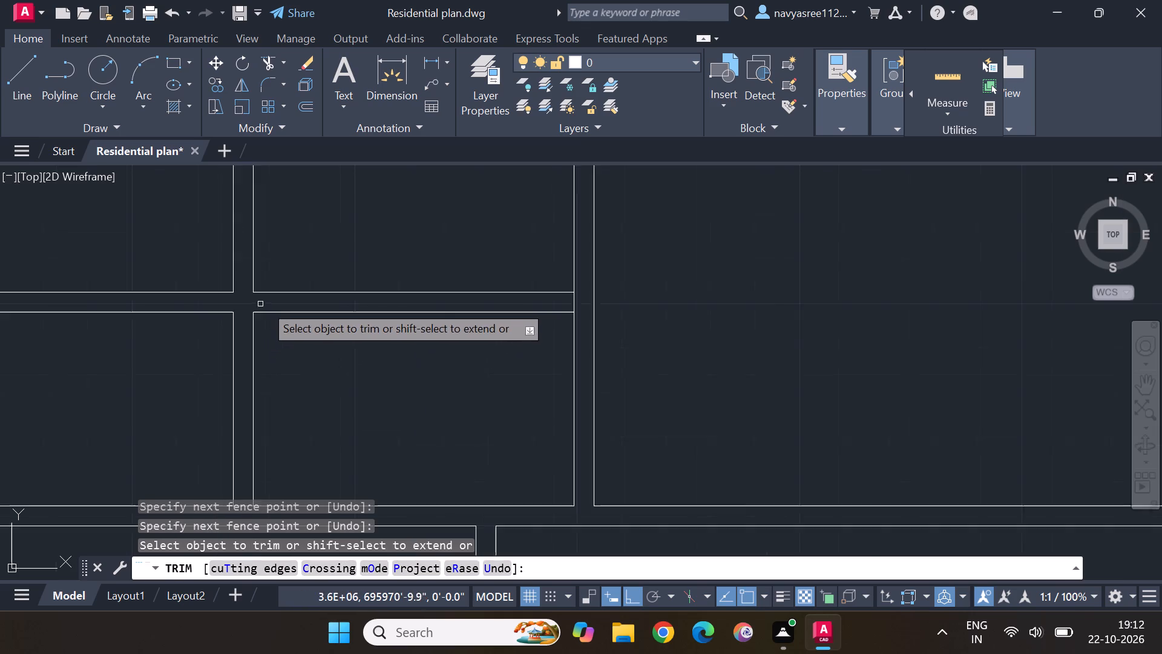
scroll(264, 304, down, 1)
middle_drag(284, 345, 844, 348)
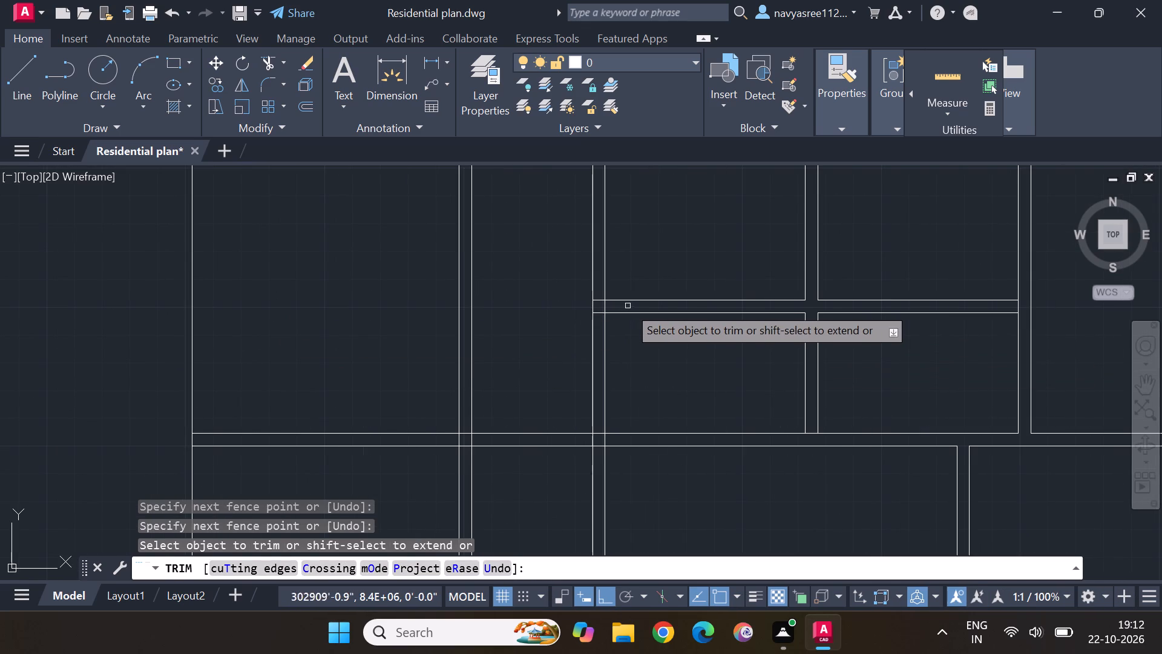
scroll(618, 306, up, 2)
scroll(557, 314, up, 3)
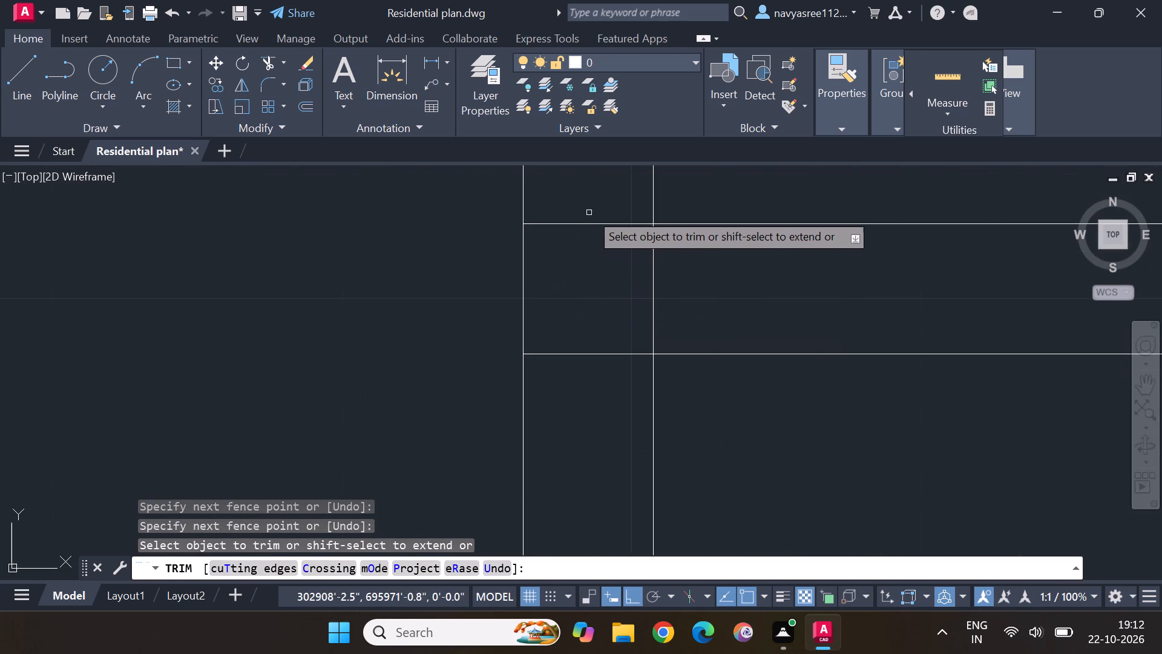
drag(591, 209, 606, 443)
drag(623, 299, 694, 297)
scroll(684, 305, down, 4)
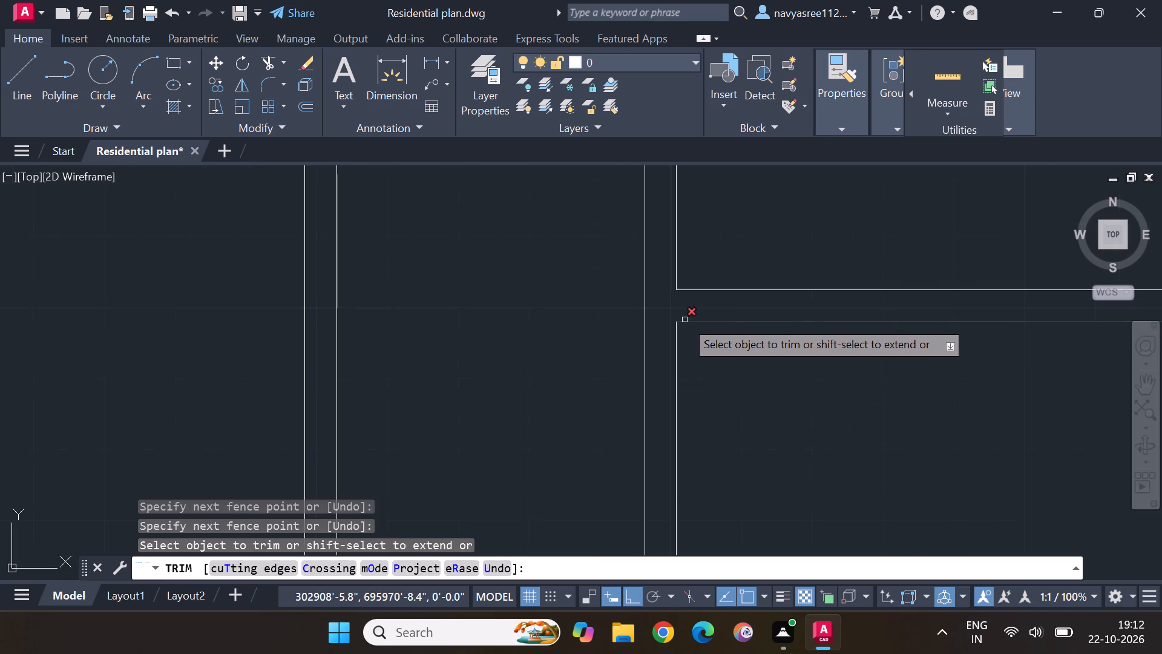
scroll(684, 320, down, 3)
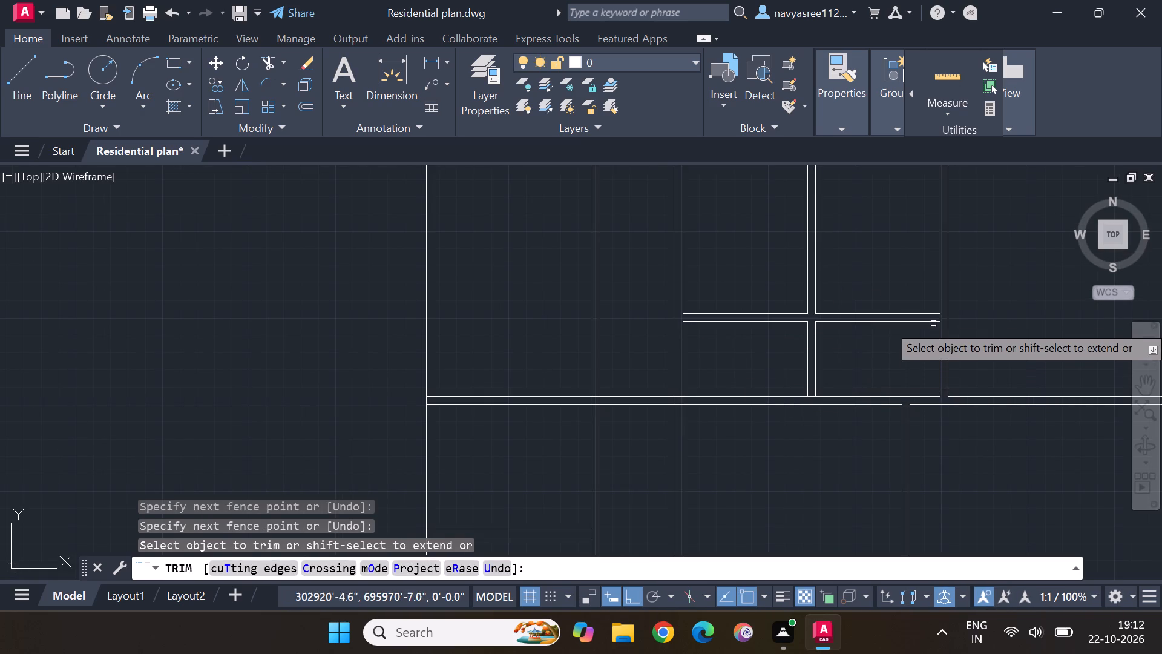
scroll(937, 323, up, 3)
click(945, 300)
scroll(871, 284, down, 3)
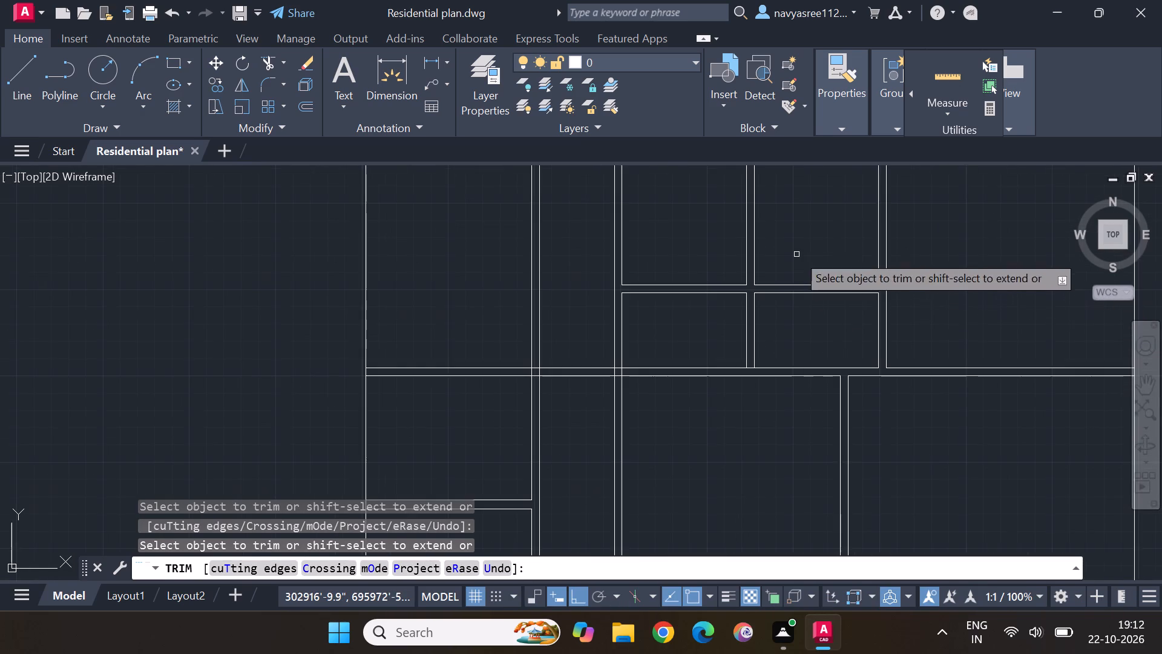
Trim the crossing lines where the corridor's right wall meets the horizontal wall below the top rooms, opening the four-way junction.
middle_drag(796, 253, 832, 408)
middle_drag(844, 497, 844, 494)
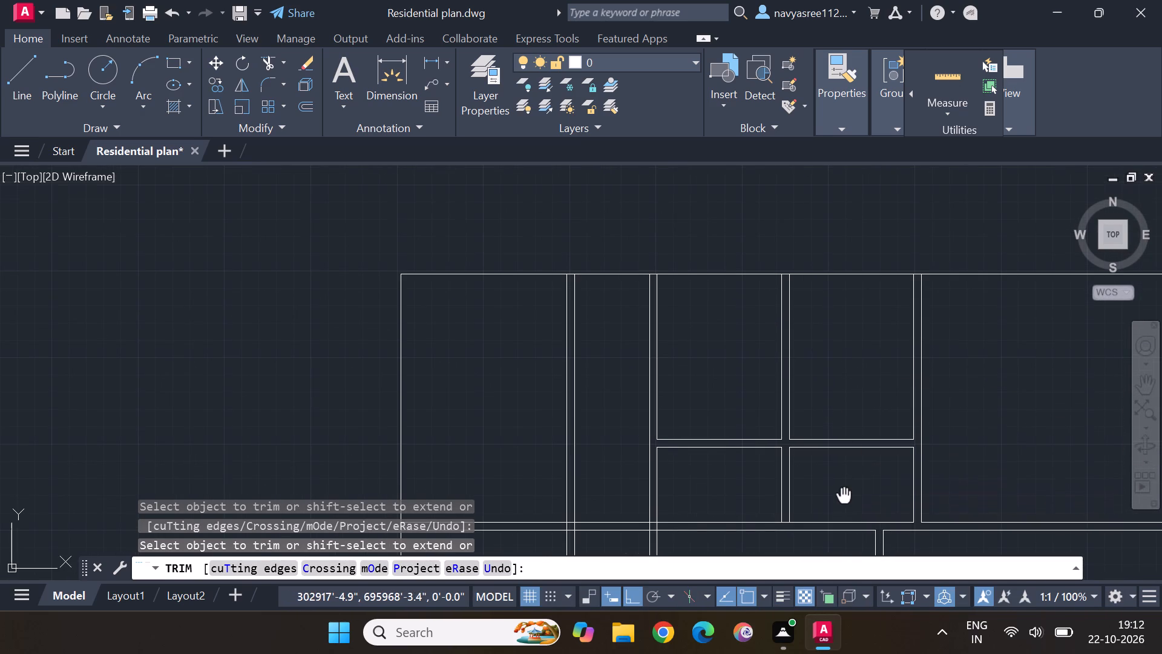
middle_drag(844, 494, 902, 339)
scroll(737, 371, up, 3)
drag(591, 355, 642, 360)
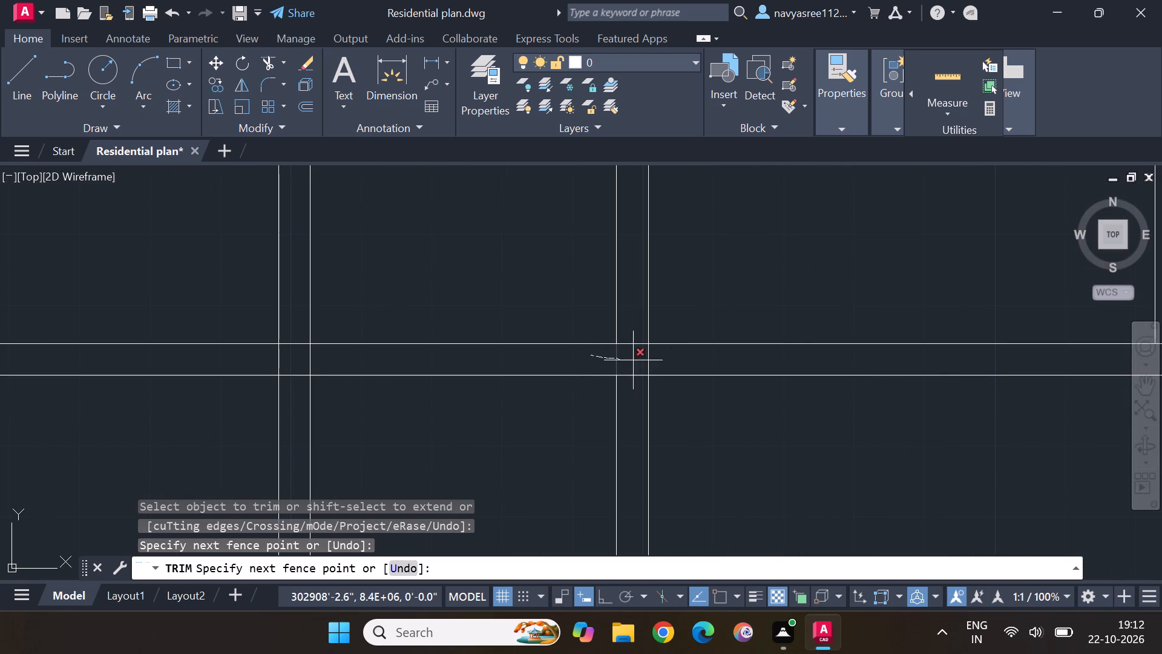
drag(642, 360, 670, 361)
click(632, 344)
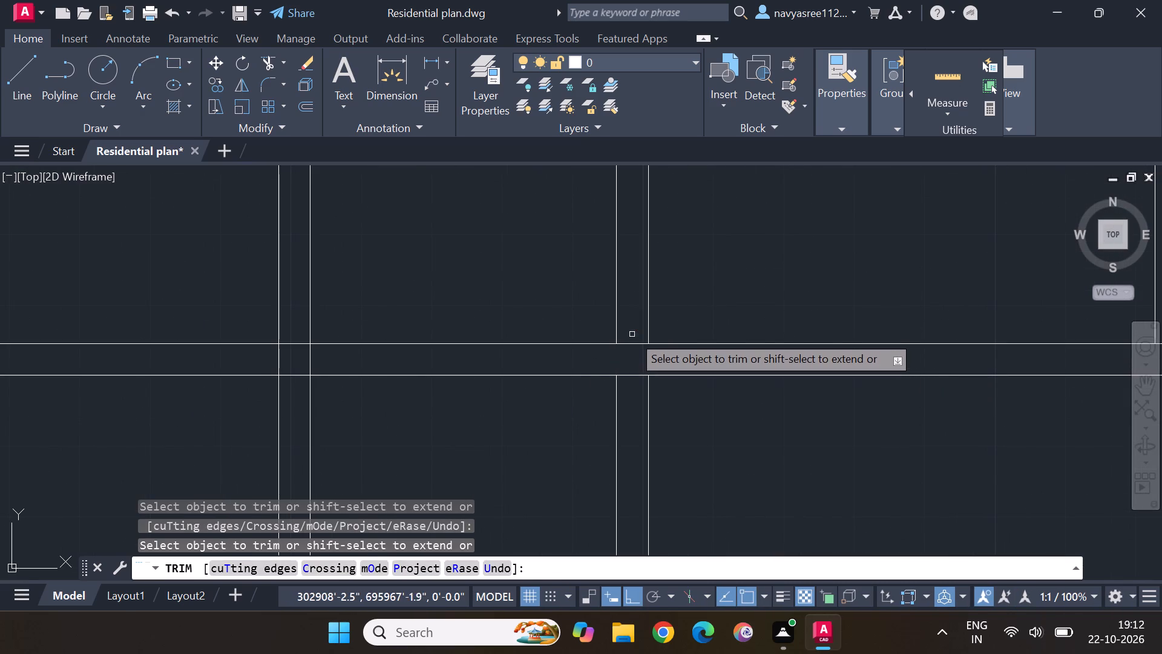
drag(632, 334, 628, 392)
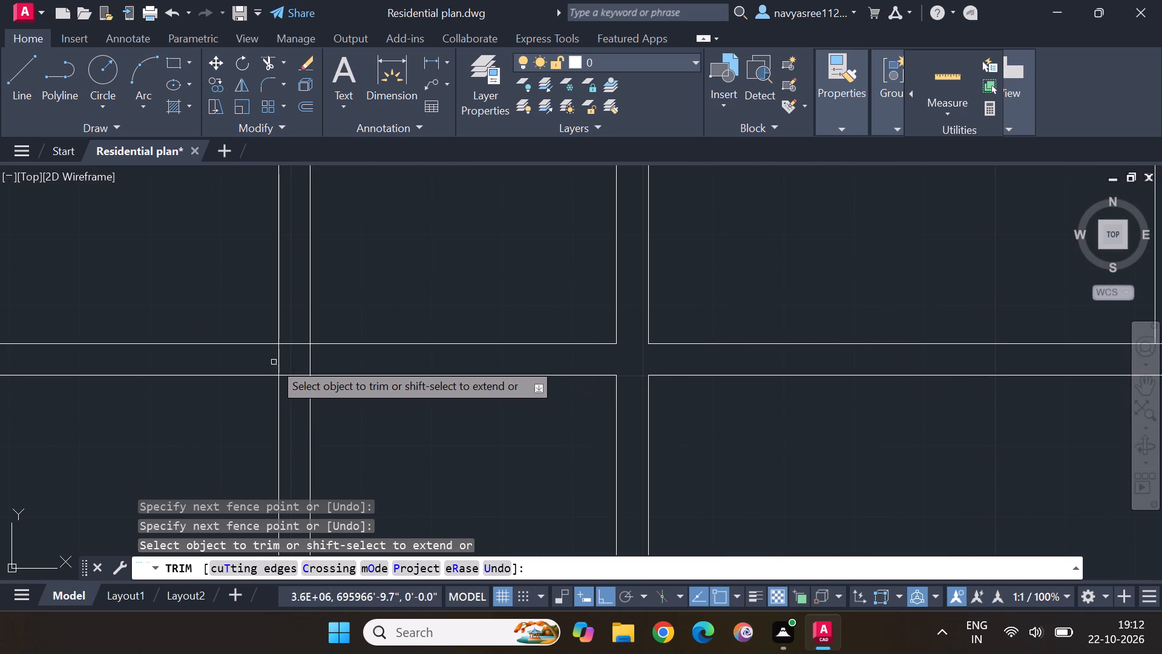
Trim the crossing lines where the corridor's left wall meets the horizontal wall below the top rooms, opening the four-way junction.
drag(272, 360, 330, 362)
drag(297, 343, 294, 380)
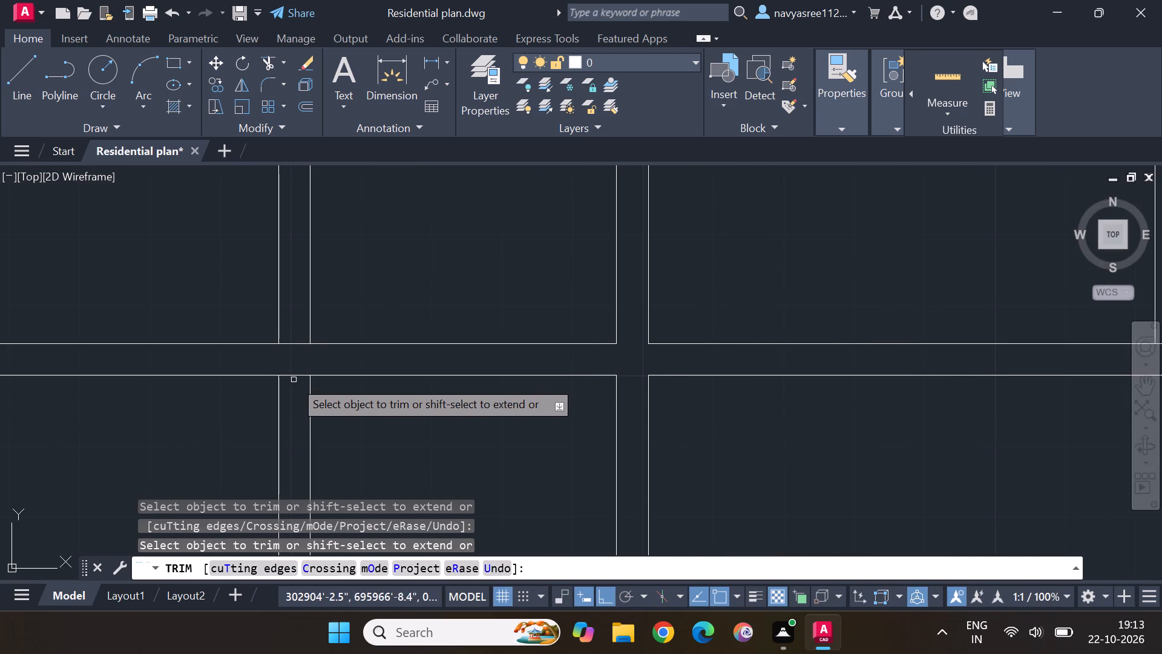
drag(294, 380, 287, 398)
drag(289, 398, 296, 333)
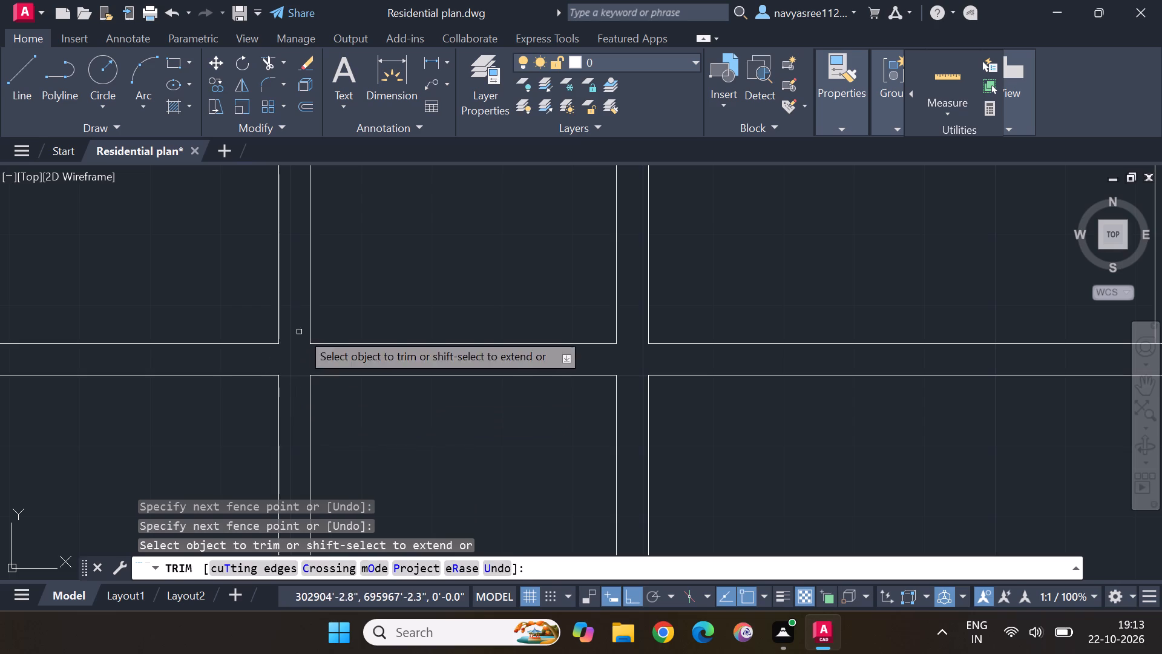
scroll(400, 322, down, 3)
middle_drag(431, 406, 744, 406)
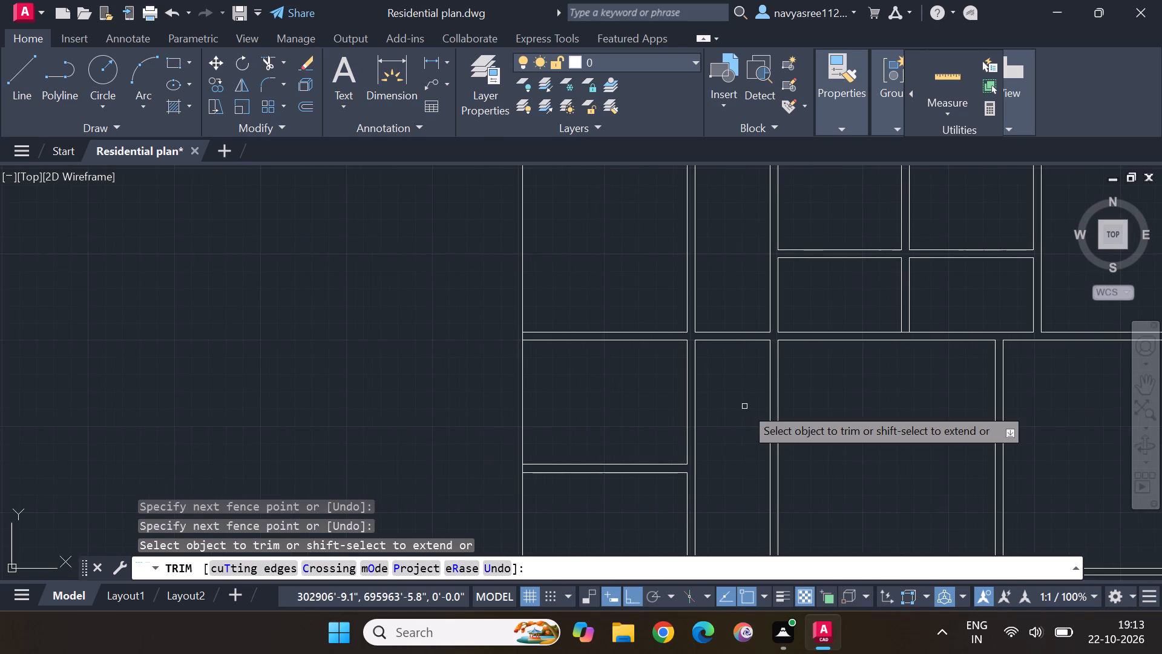
scroll(744, 406, down, 2)
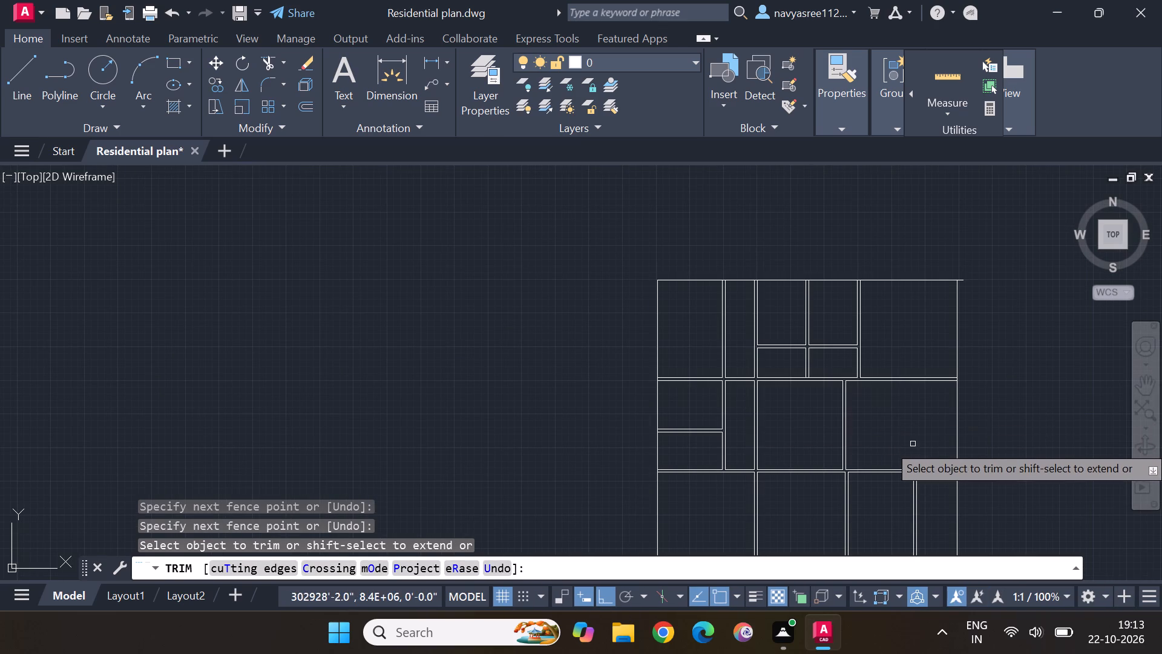
Trim the left exterior line where the wall below the top-left room and the partition between the two middle-left rooms meet it.
scroll(645, 358, up, 3)
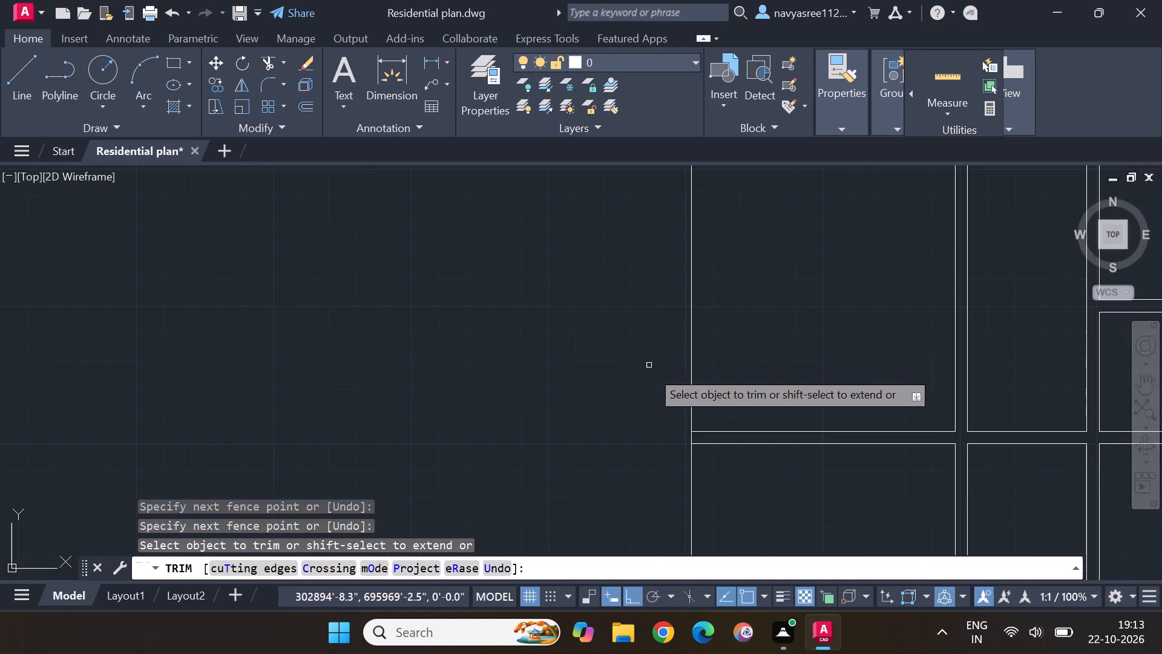
scroll(703, 440, up, 4)
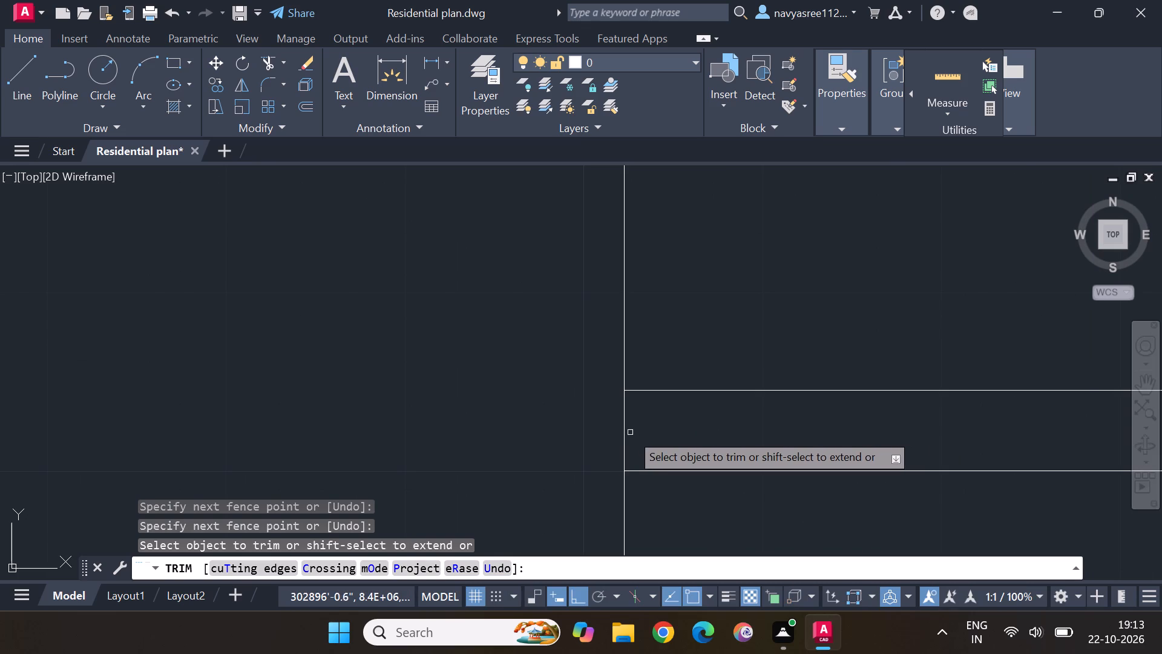
click(623, 437)
scroll(653, 455, down, 2)
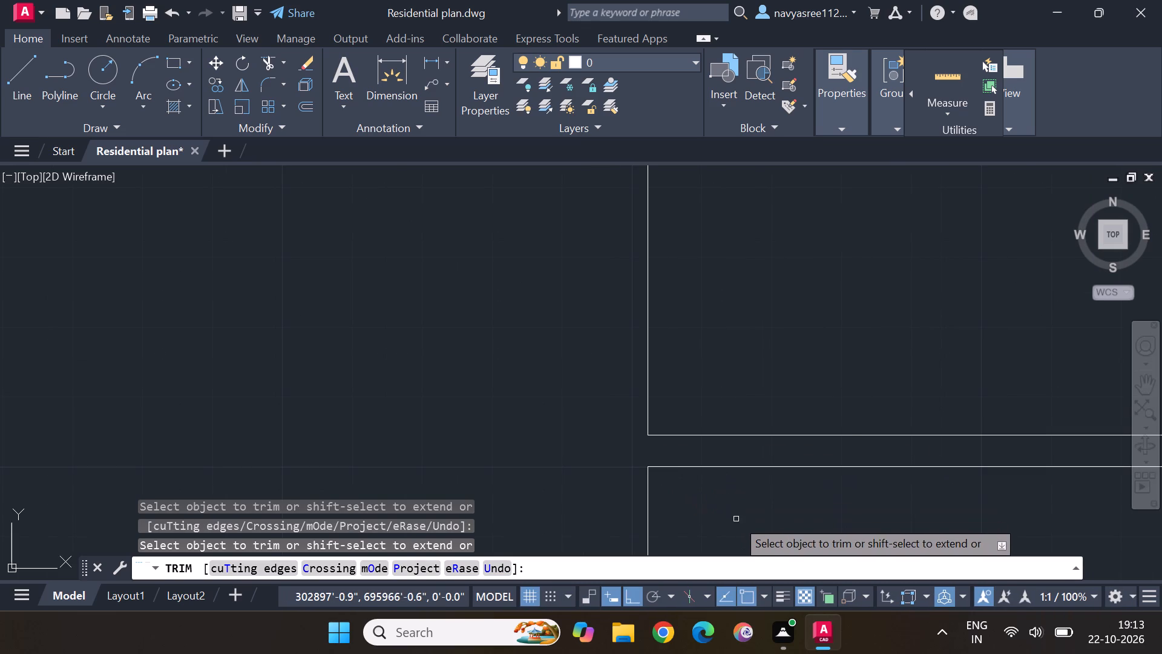
middle_drag(736, 519, 776, 252)
middle_drag(796, 458, 780, 224)
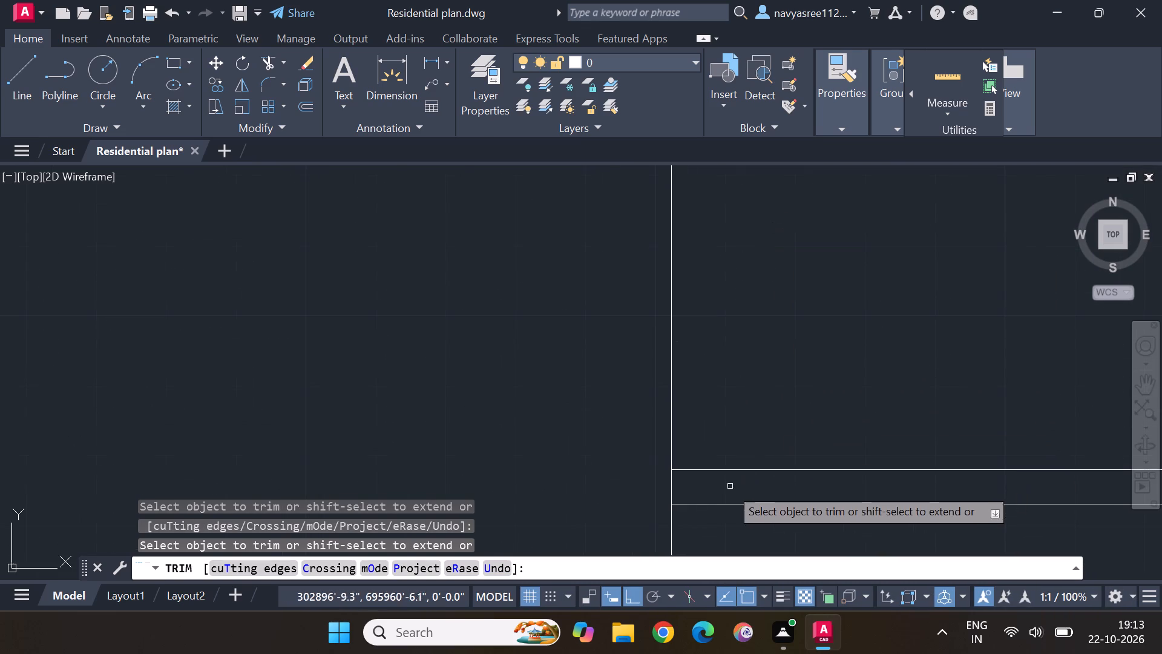
scroll(669, 492, up, 1)
click(670, 491)
scroll(687, 486, down, 3)
middle_drag(739, 533, 757, 273)
scroll(888, 446, down, 2)
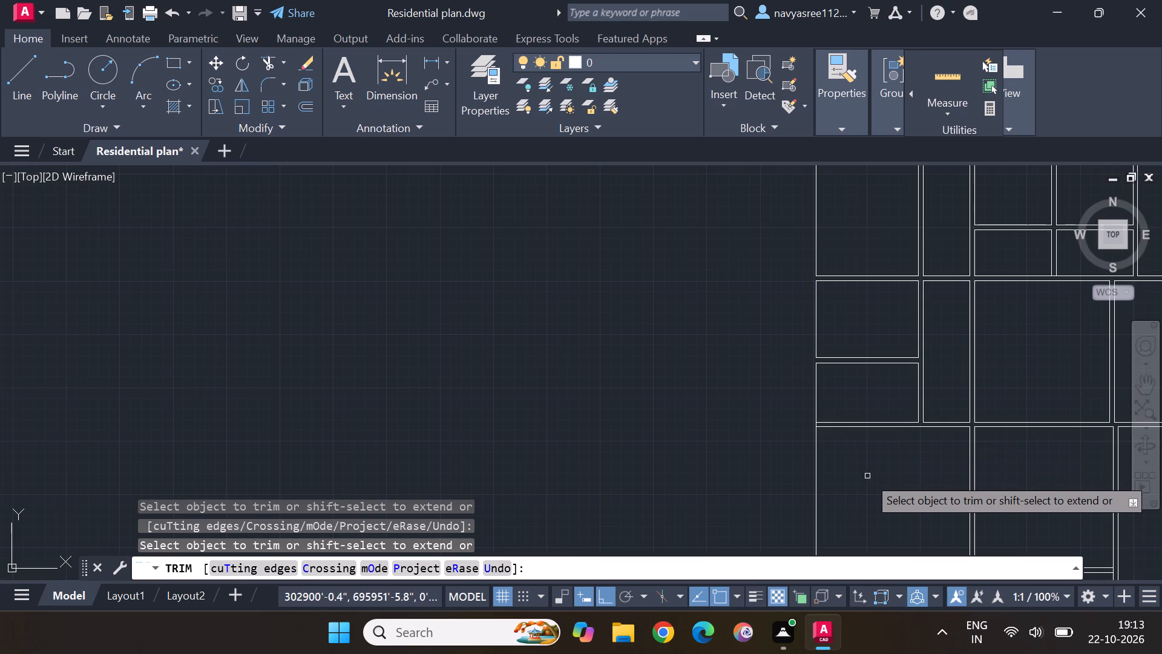
Trim the left exterior line where the horizontal wall above the bottom-left room meets it.
scroll(826, 437, up, 1)
scroll(826, 437, down, 1)
scroll(826, 437, up, 3)
scroll(760, 382, up, 5)
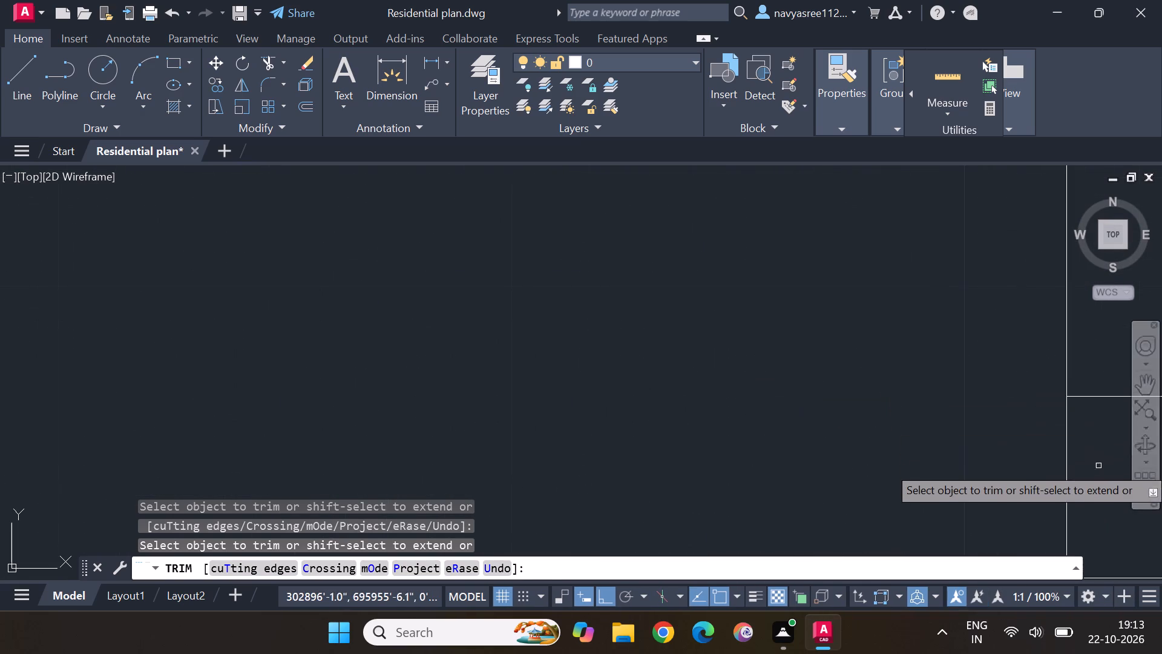
click(1063, 483)
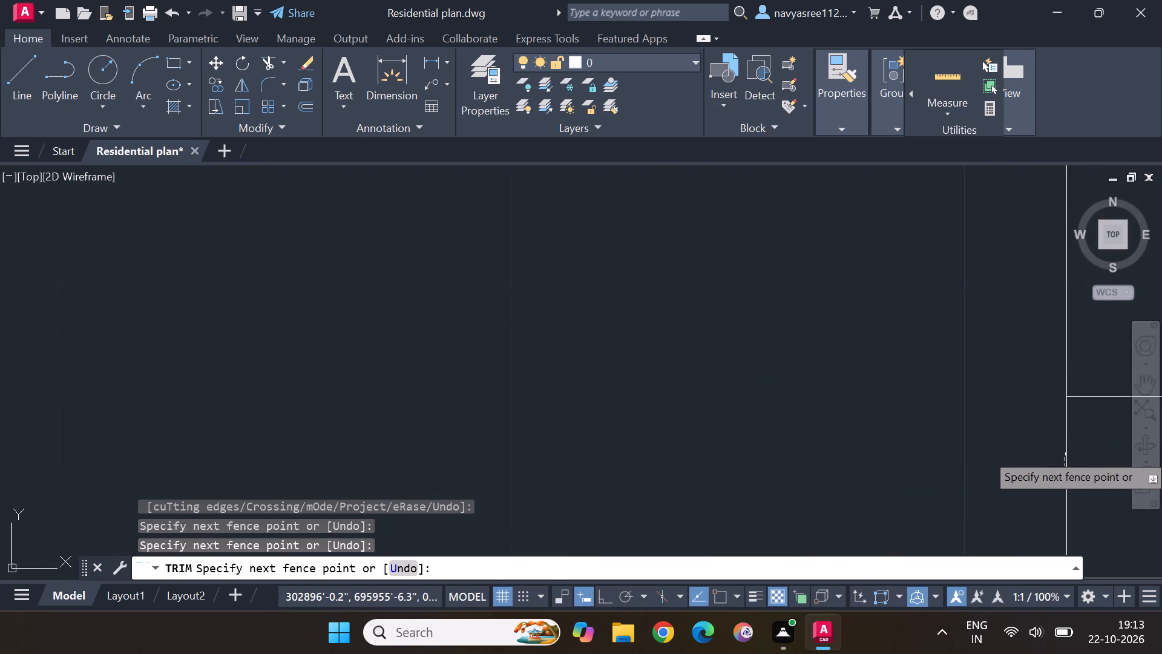
click(1065, 452)
click(1072, 450)
drag(1072, 449, 1034, 468)
click(1032, 460)
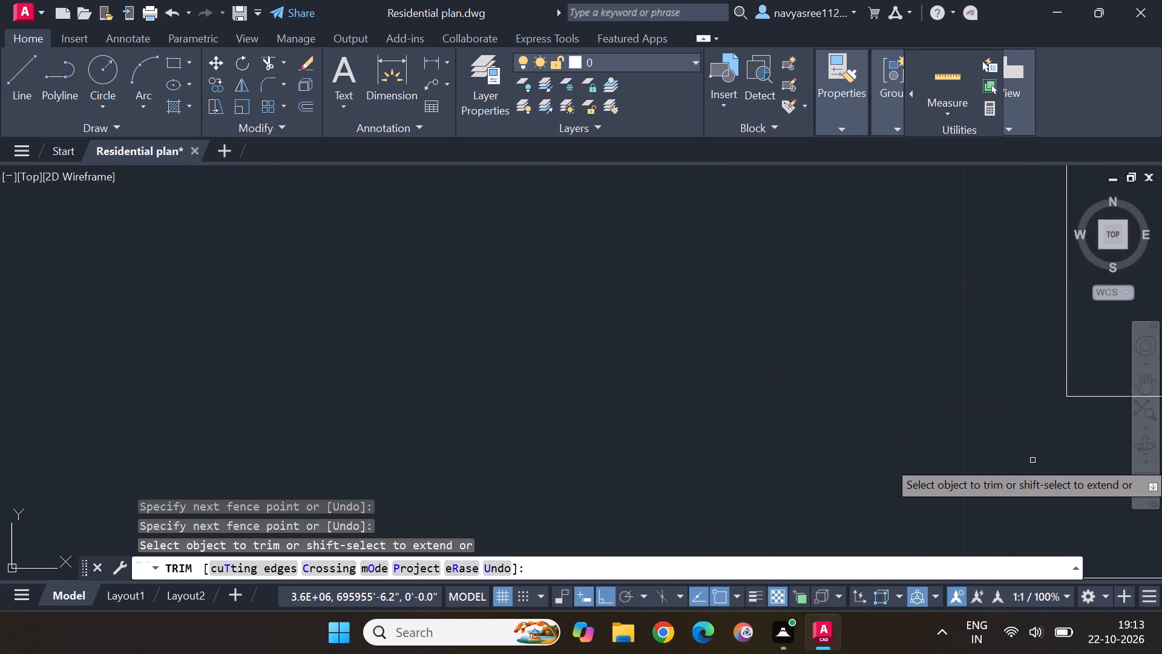
Trim the top exterior line between each pair of vertical wall lines, opening the four junctions along the top rooms.
scroll(1042, 453, down, 3)
middle_drag(1036, 467, 709, 455)
scroll(716, 397, down, 2)
scroll(821, 356, down, 3)
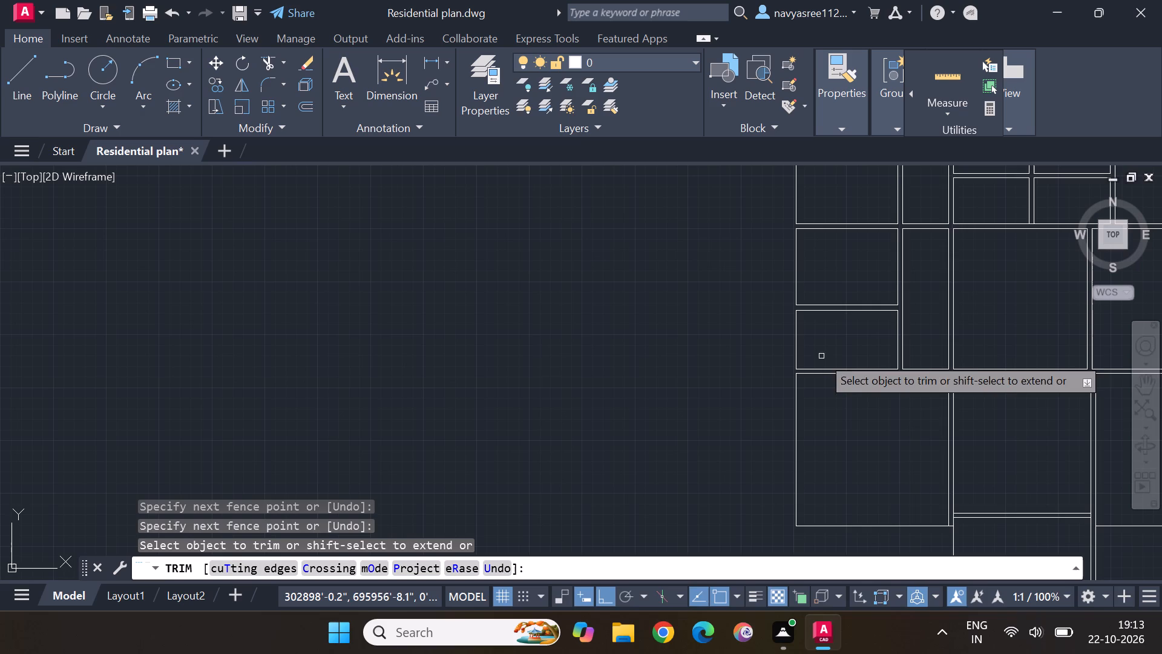
middle_drag(996, 331, 787, 522)
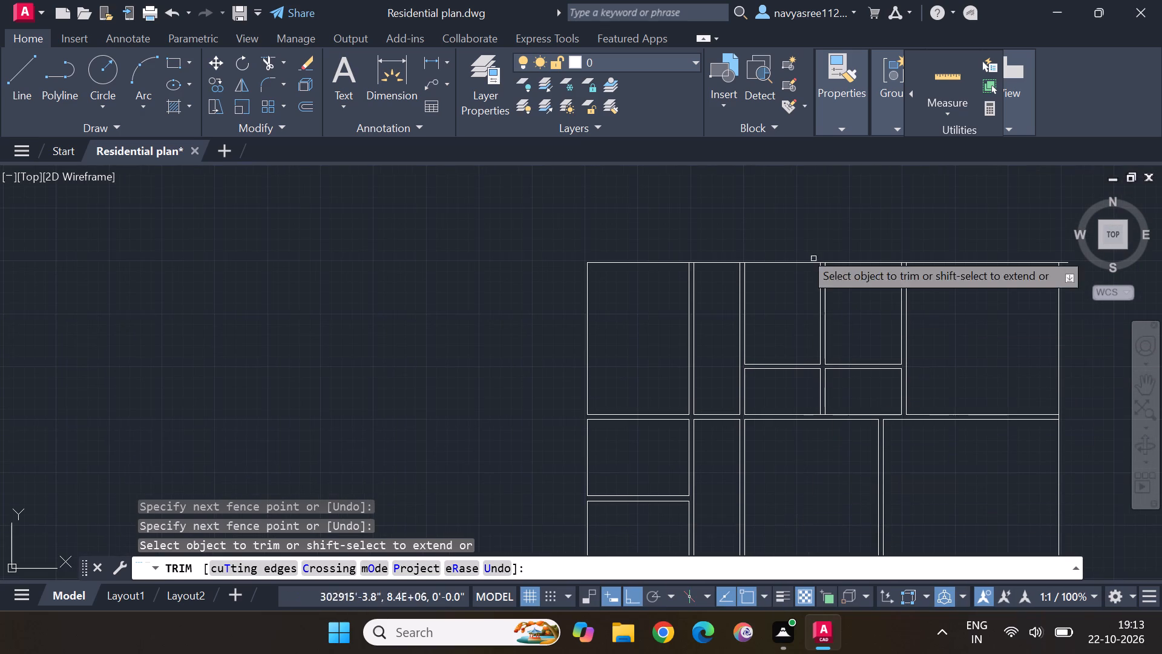
scroll(907, 279, up, 3)
click(892, 218)
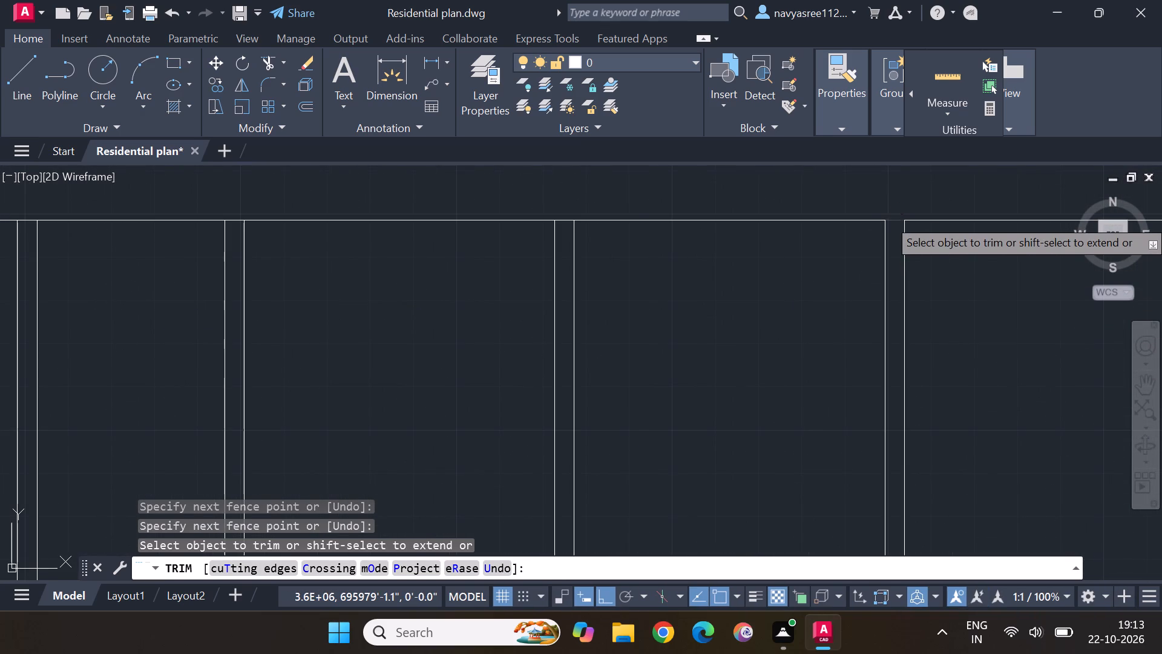
click(565, 222)
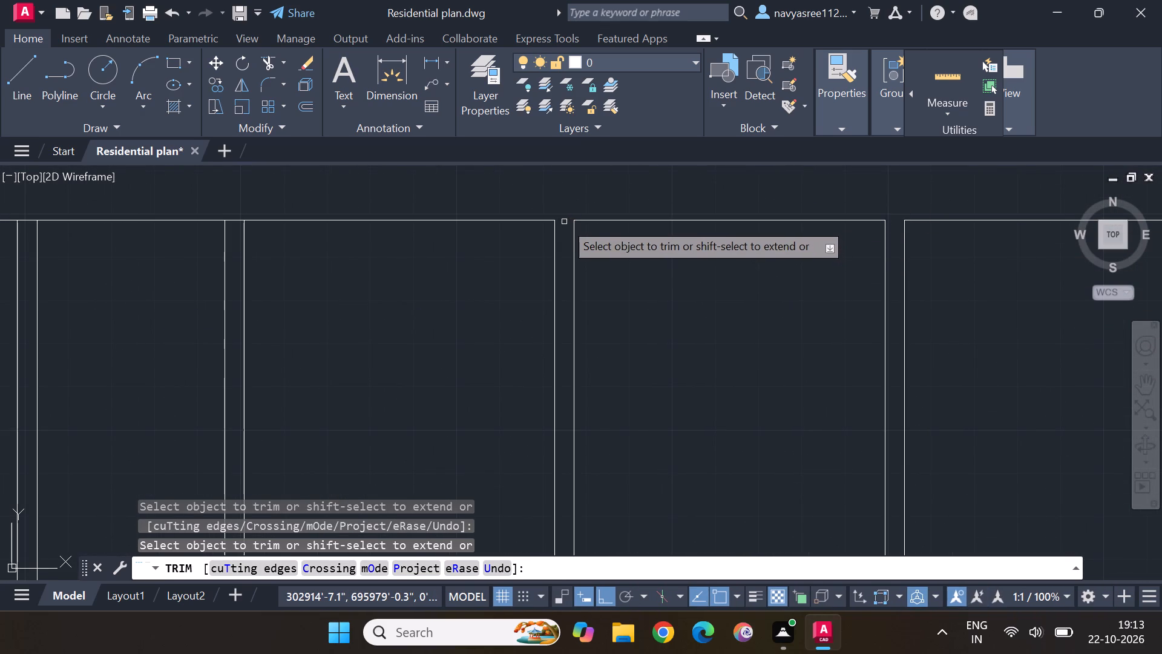
click(231, 218)
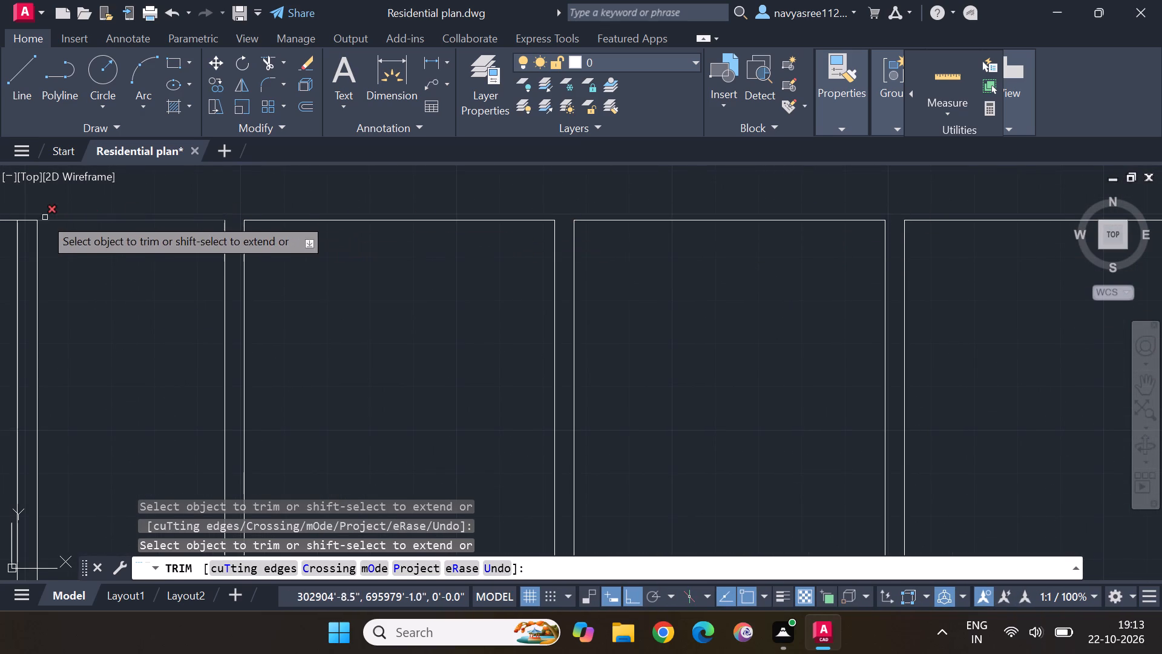
middle_drag(44, 216, 553, 279)
scroll(542, 292, up, 3)
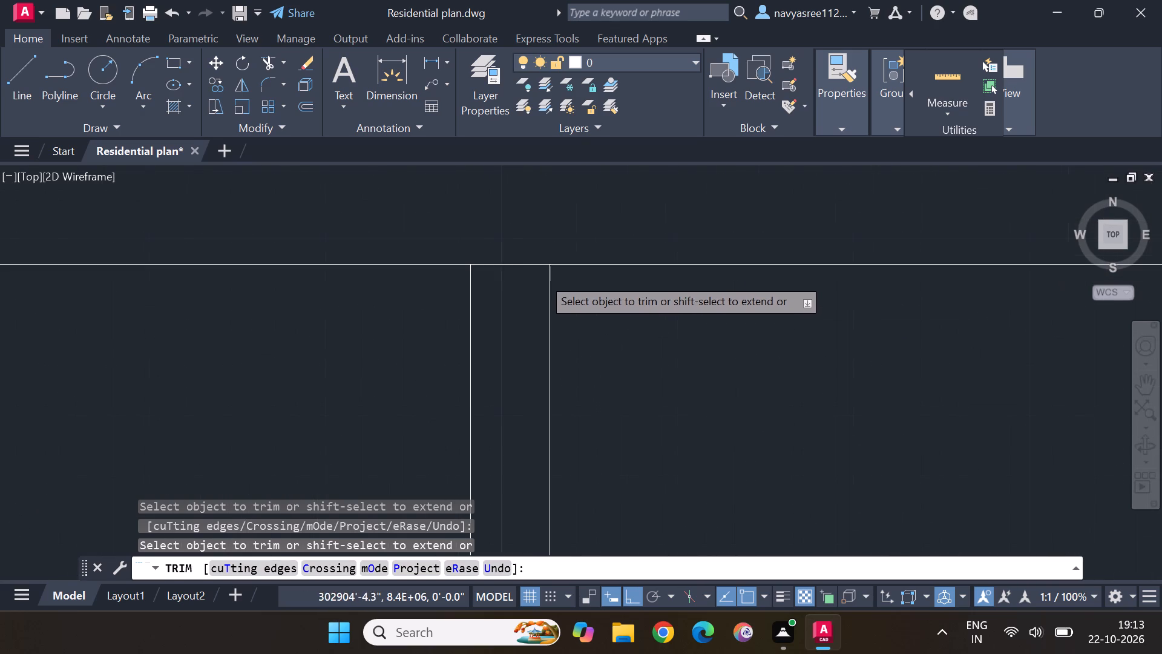
click(527, 265)
scroll(697, 316, down, 5)
scroll(755, 358, down, 2)
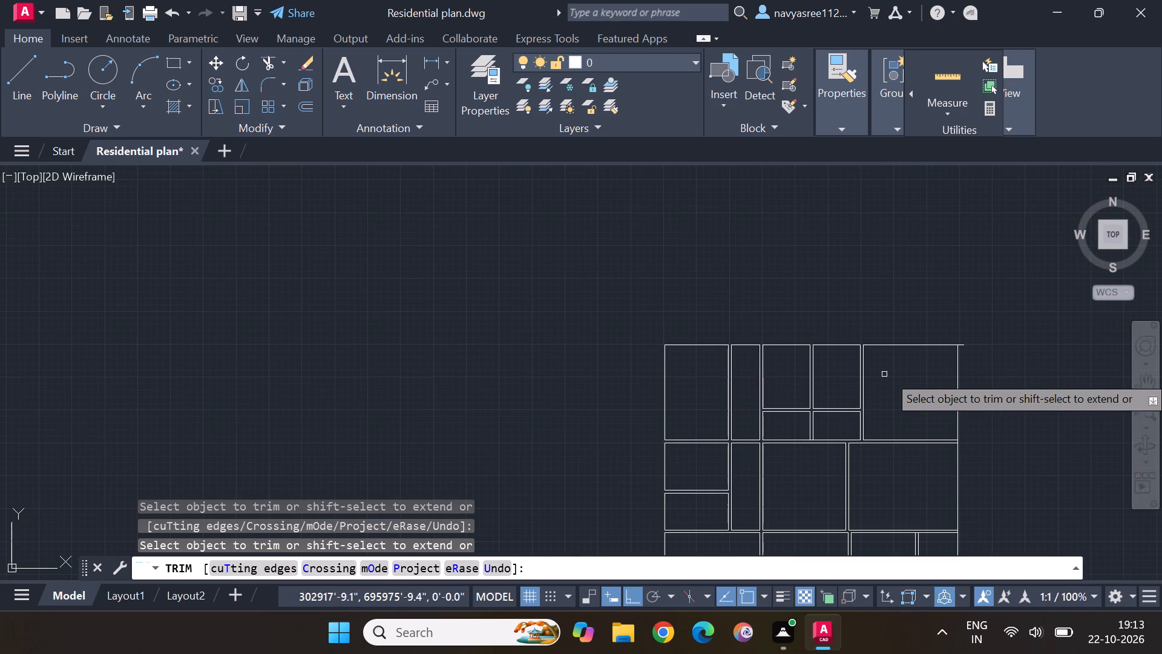
middle_drag(933, 388, 859, 243)
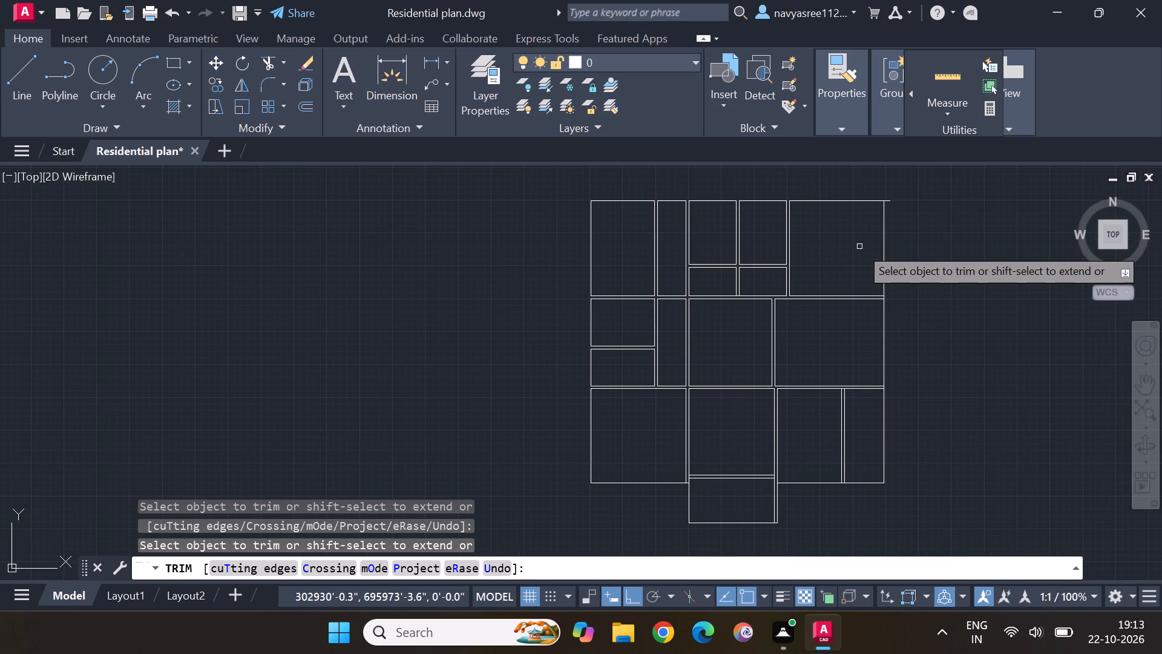
key(Escape)
key(Escape)
key(Escape)
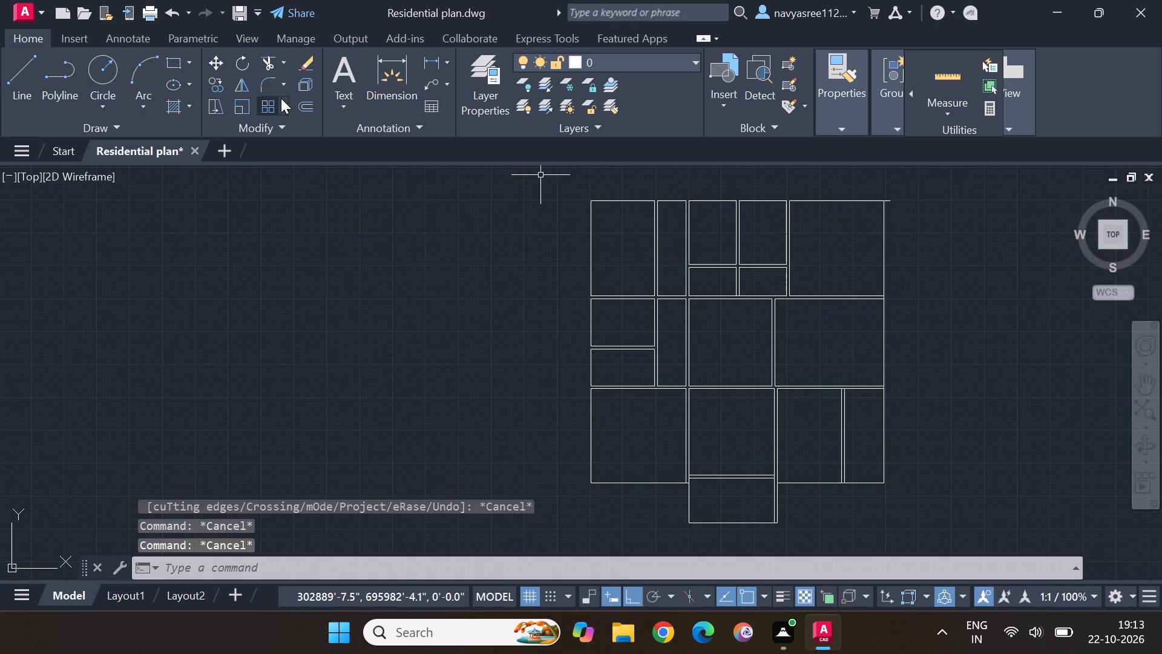
Offset the plan's right exterior line 9" outward.
click(303, 104)
key(Return)
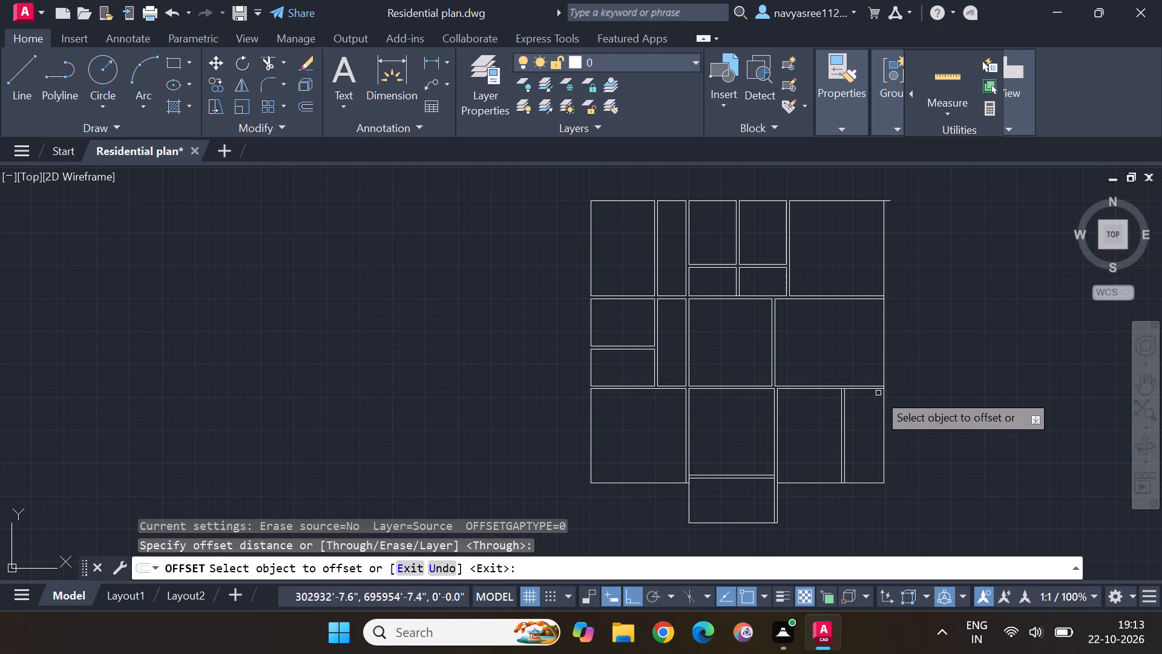
click(882, 360)
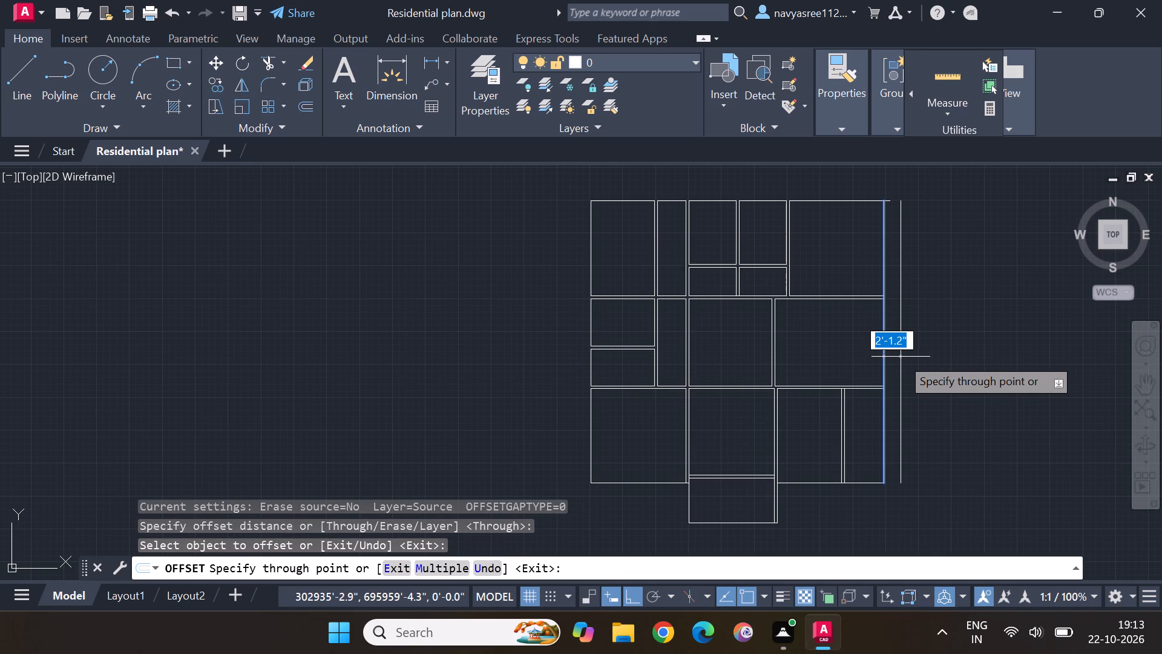
text(9")
key(Return)
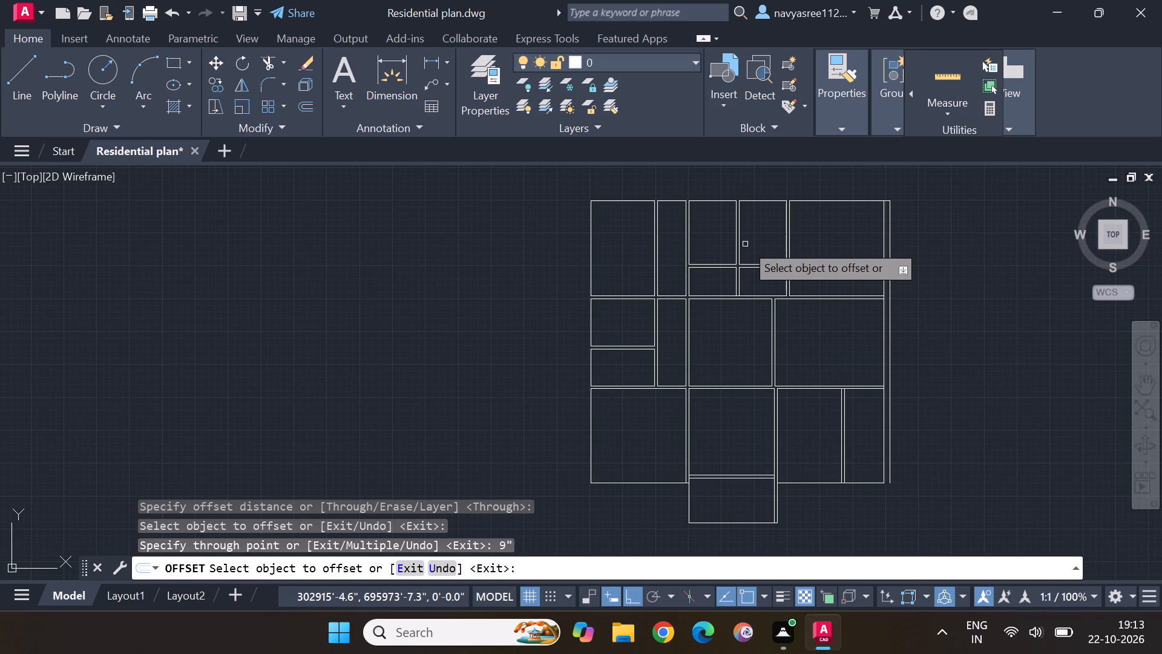
key(Escape)
key(Escape)
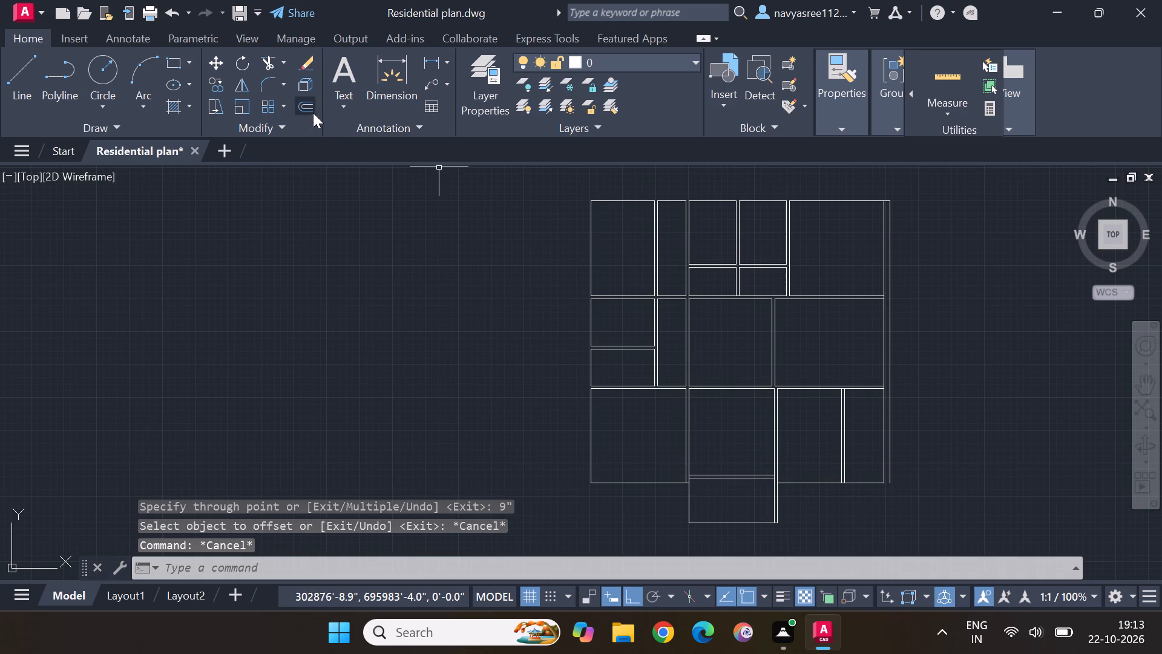
Offset the top line of the top-left room 9" outward.
key(space)
key(Return)
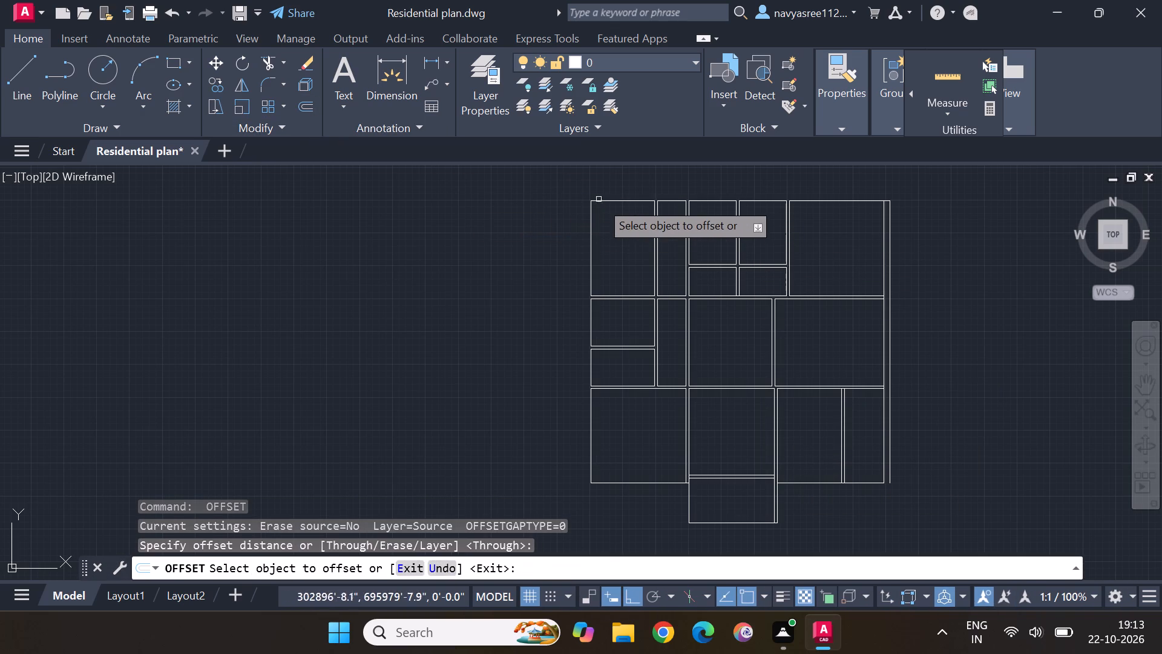
click(606, 199)
key(9)
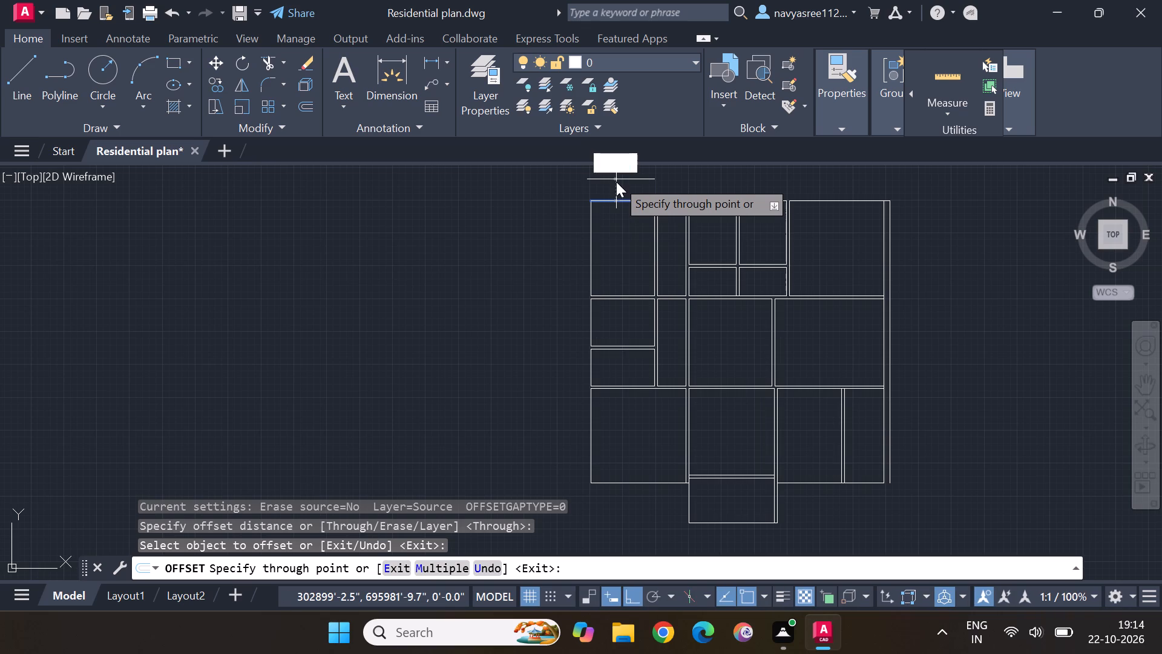
key(shift+quotedbl)
key(Return)
middle_drag(619, 222, 619, 330)
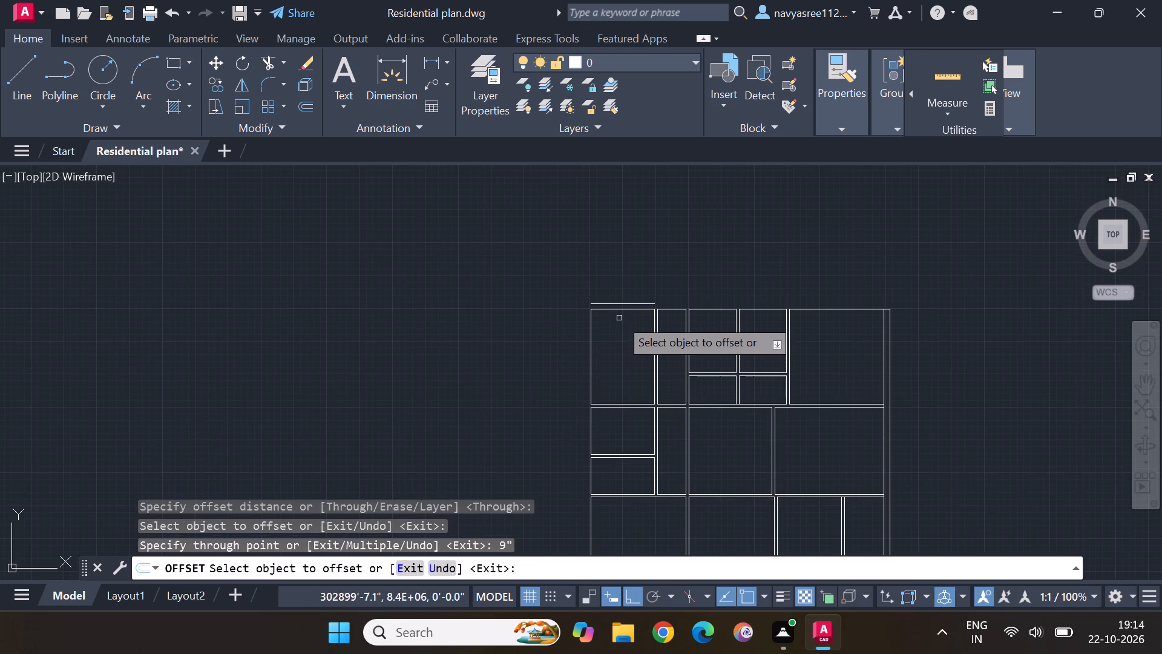
key(Escape)
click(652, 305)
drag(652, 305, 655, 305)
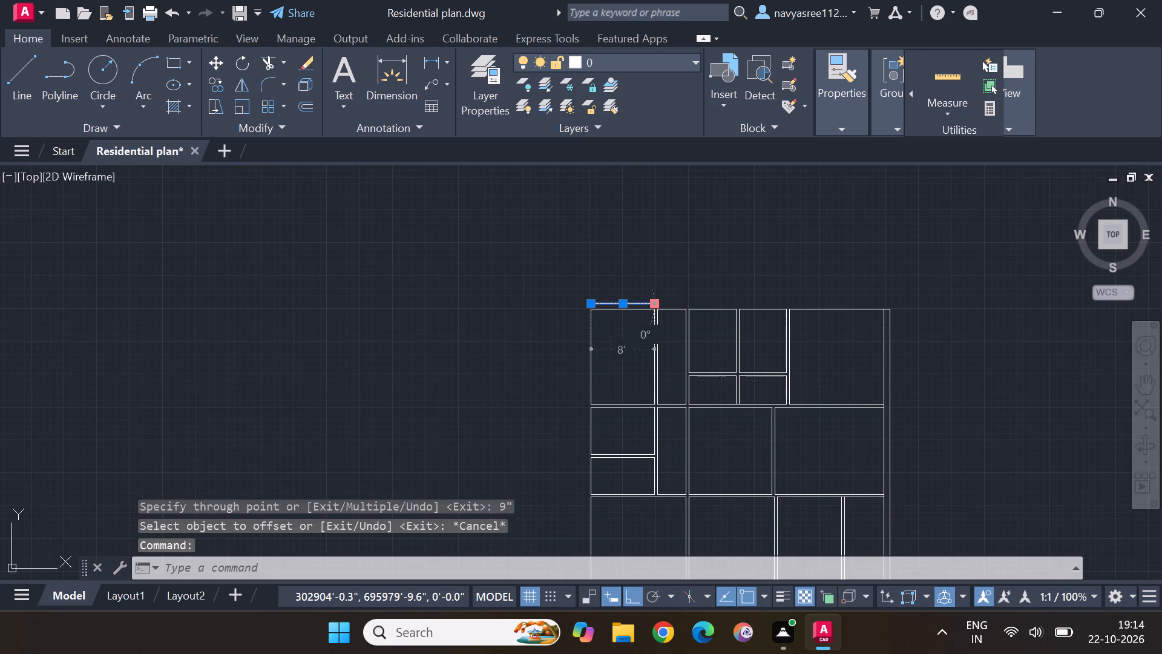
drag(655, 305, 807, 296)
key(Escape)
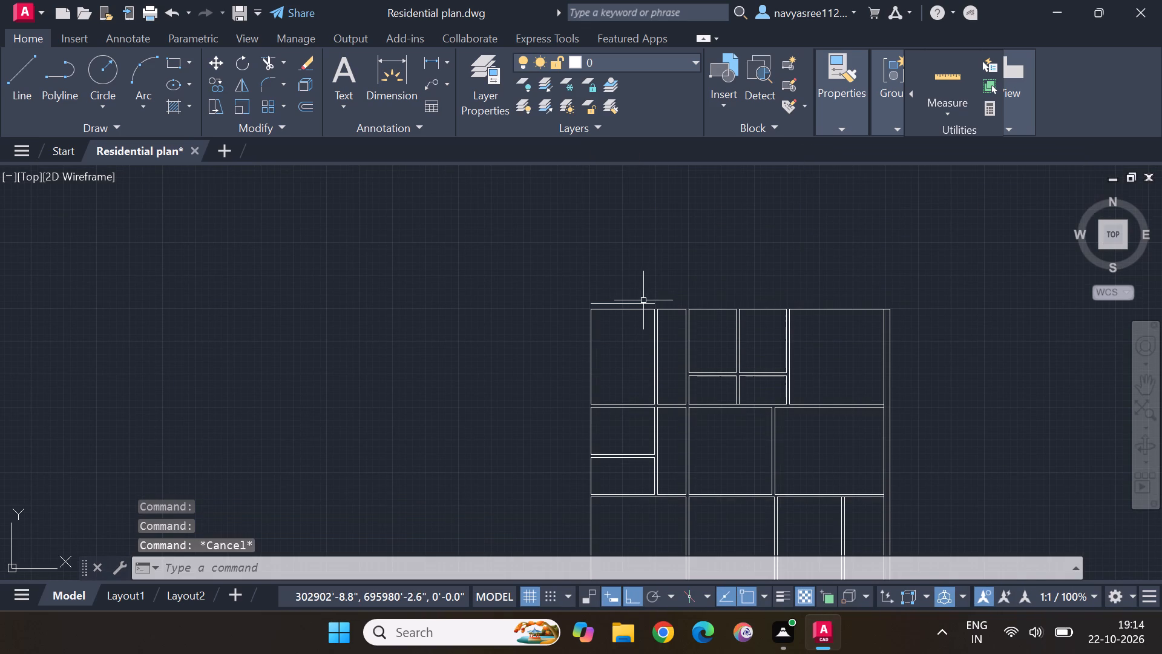
Stretch both ends of the new top outer line, running it past the right outer line and beyond the plan's left side.
click(643, 302)
click(655, 303)
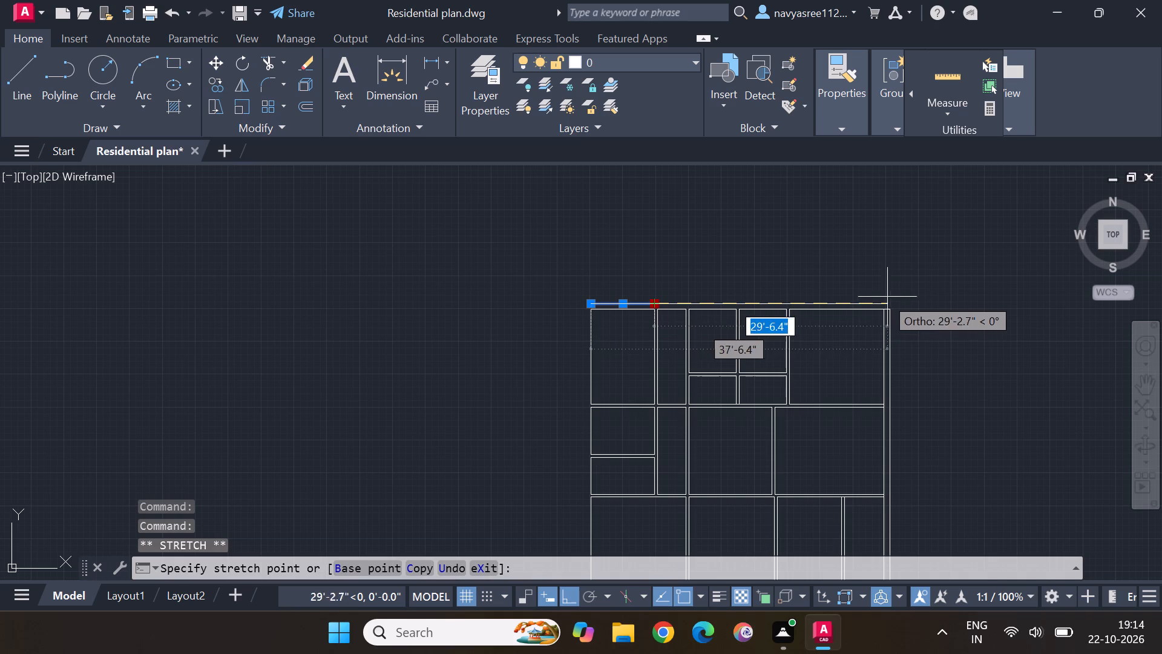
click(899, 301)
key(Escape)
key(Escape)
key(Escape)
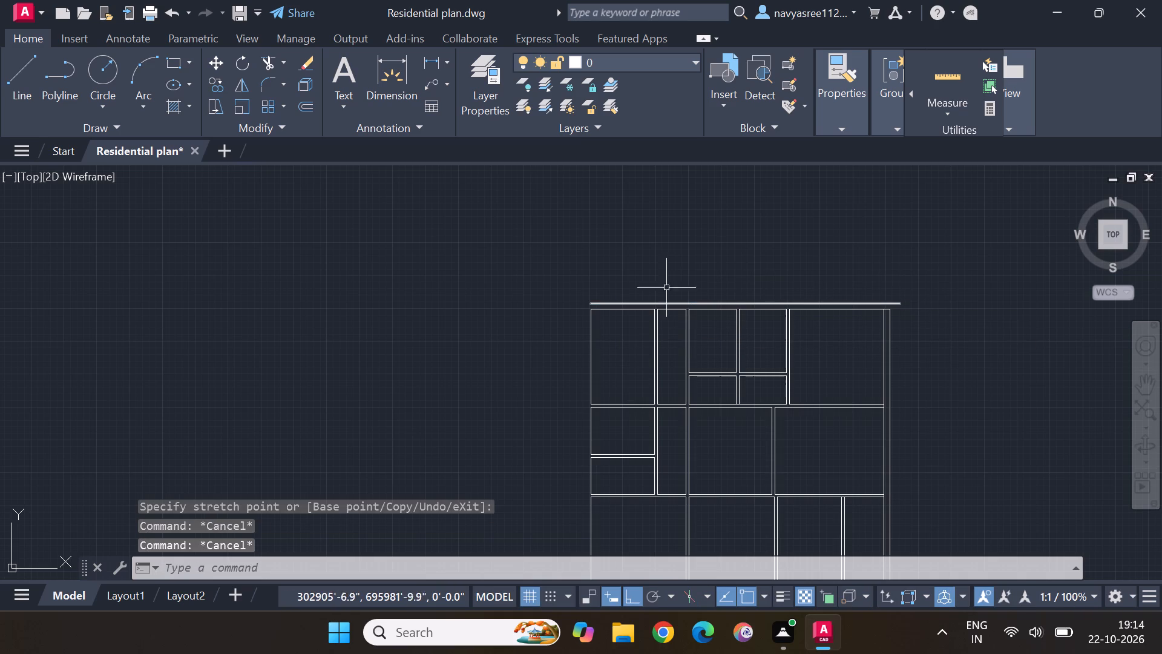
click(598, 305)
drag(595, 304, 574, 305)
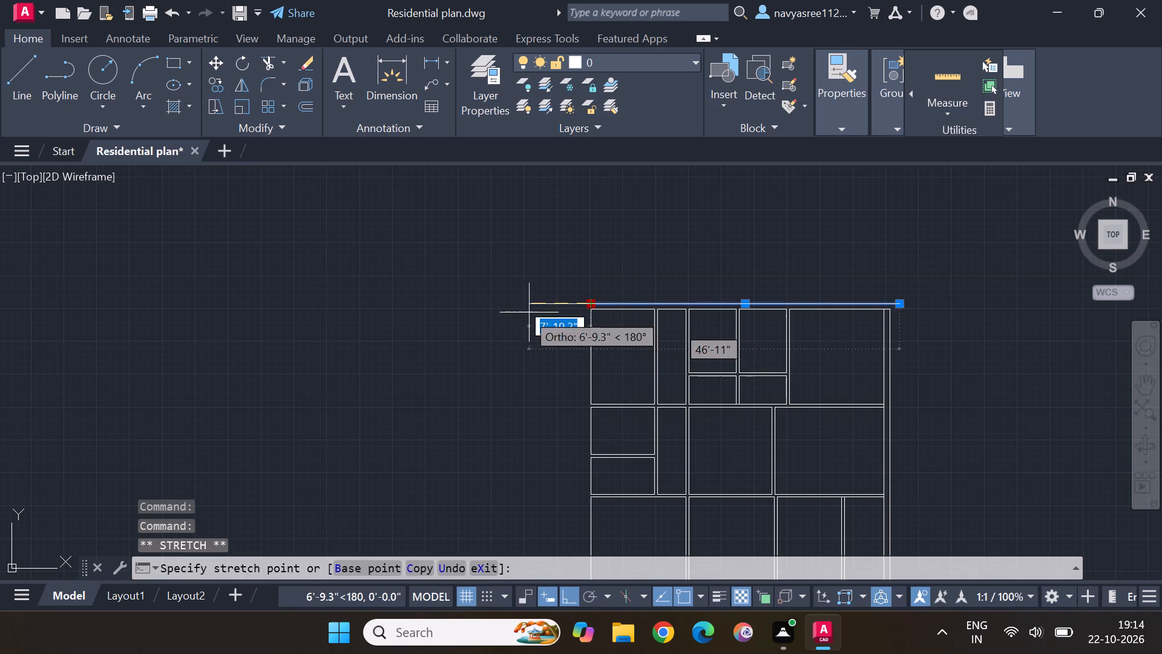
click(520, 312)
key(Escape)
key(Escape)
Offset the left line of the top-left room 9" outward.
middle_drag(552, 383, 582, 330)
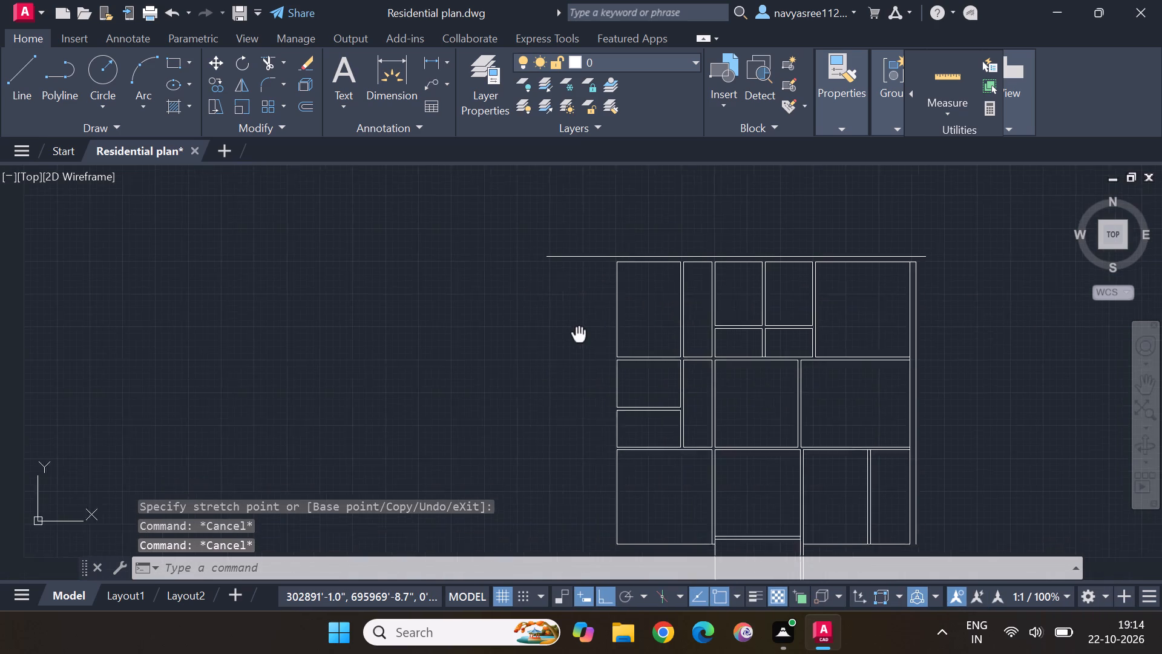
middle_drag(582, 330, 592, 316)
click(306, 102)
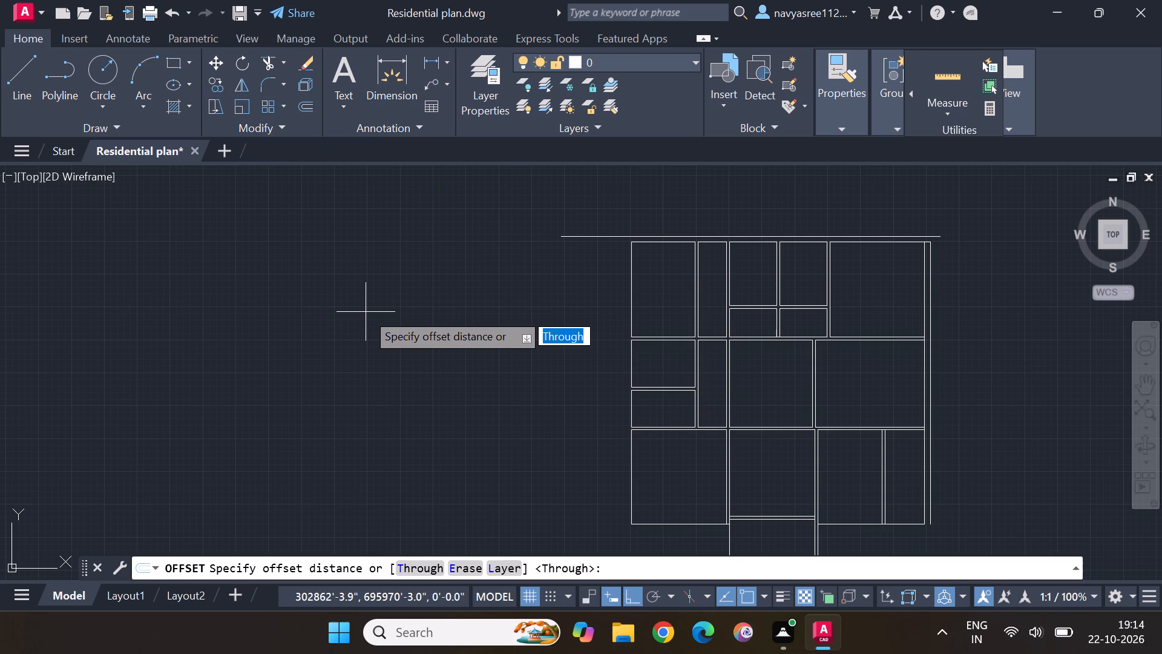
key(Return)
drag(632, 278, 632, 280)
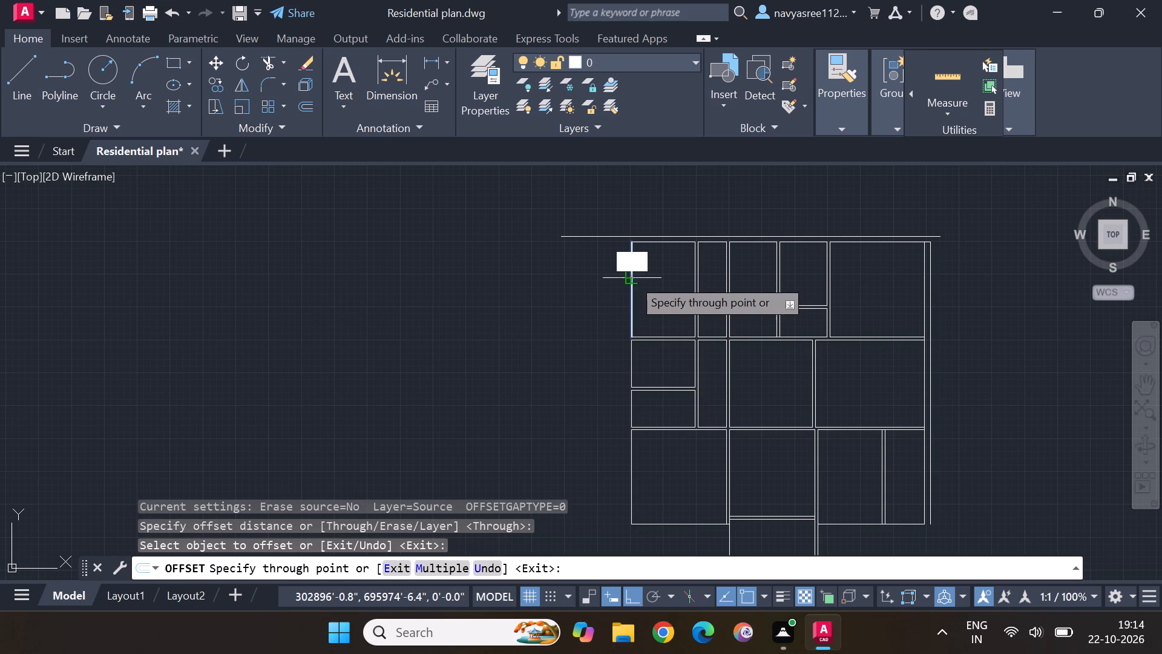
drag(632, 280, 626, 286)
text(9")
key(Return)
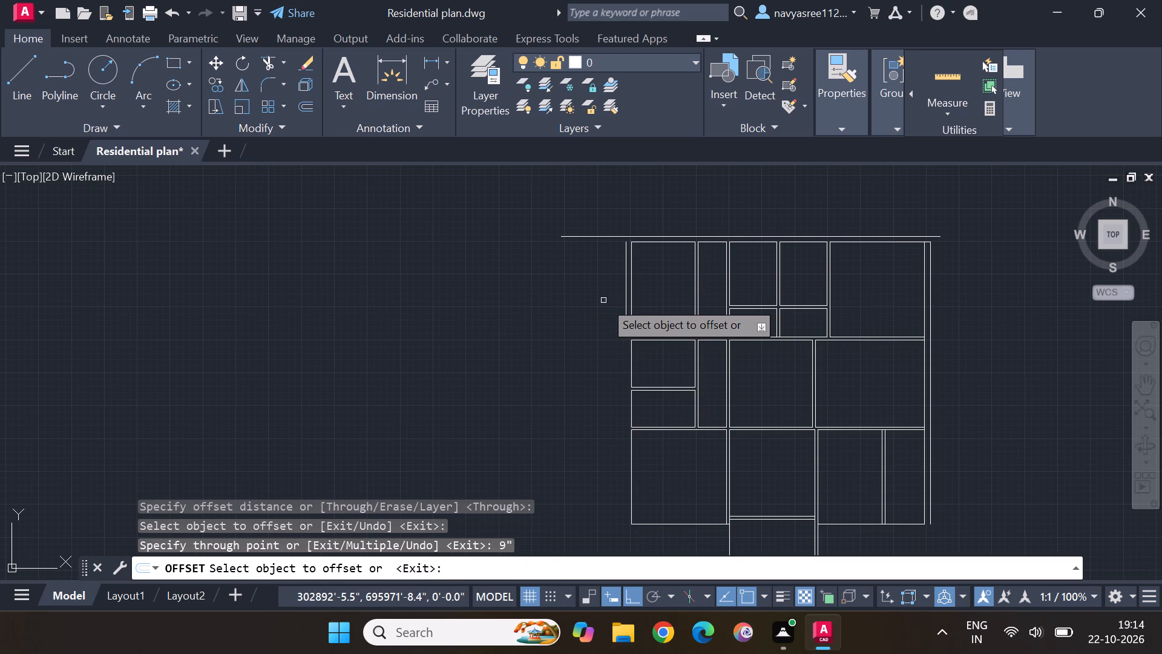
click(625, 292)
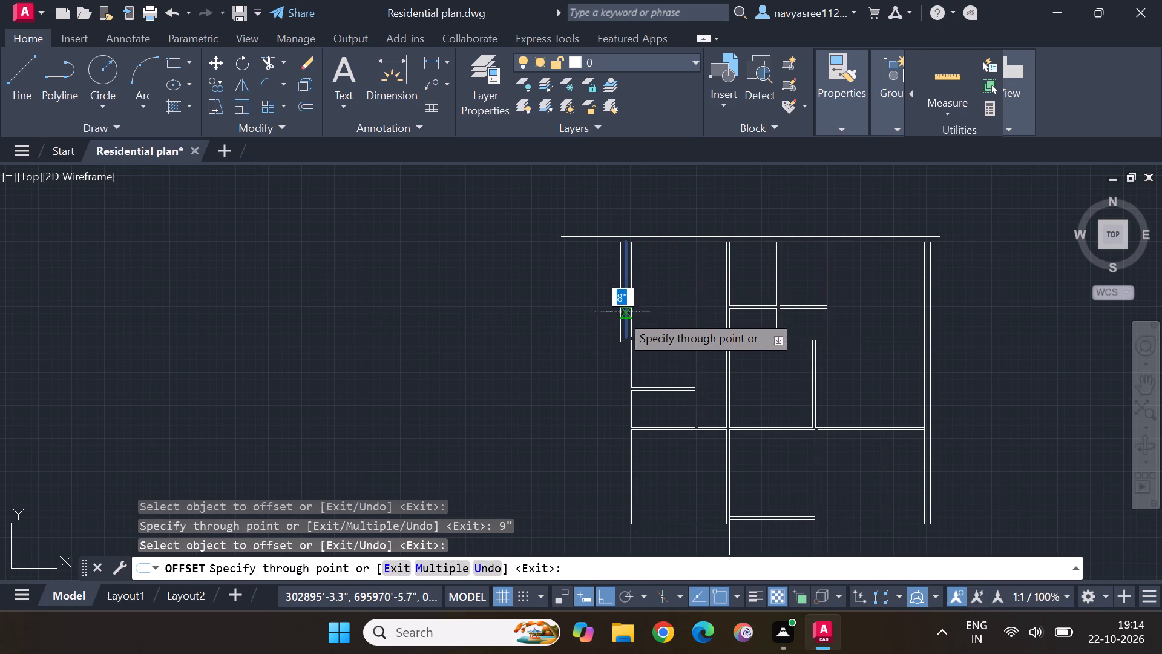
key(Escape)
key(Escape)
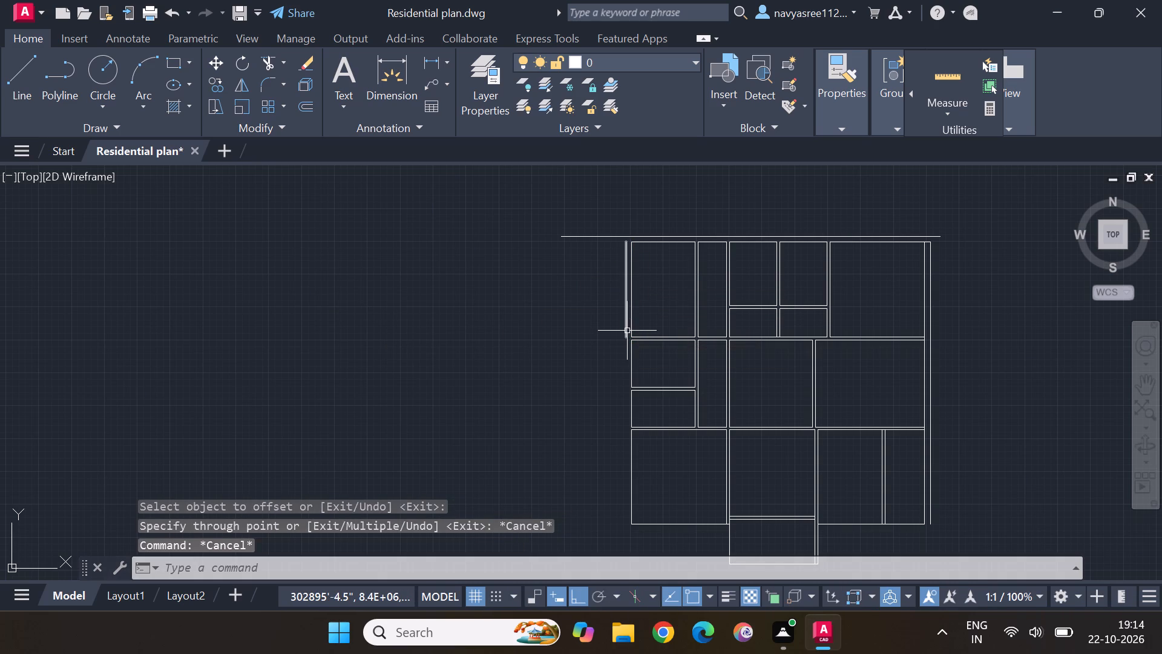
Stretch the lower end of the left outer line straight down past the plan's bottom wall line.
click(626, 331)
click(625, 335)
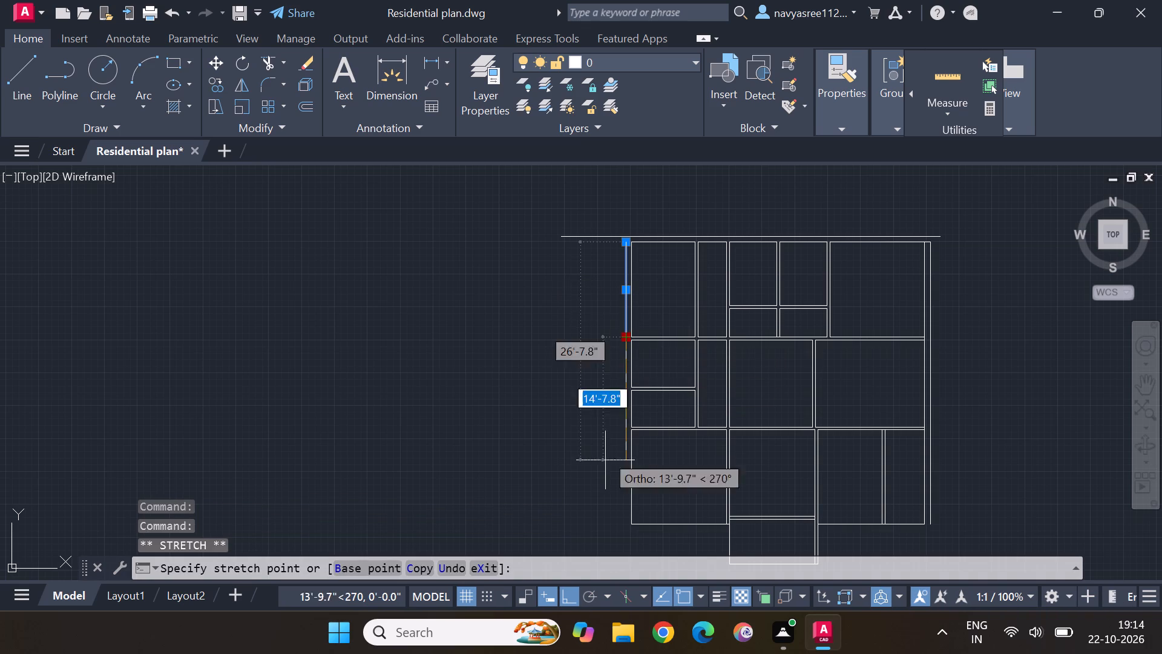
middle_drag(614, 531, 628, 460)
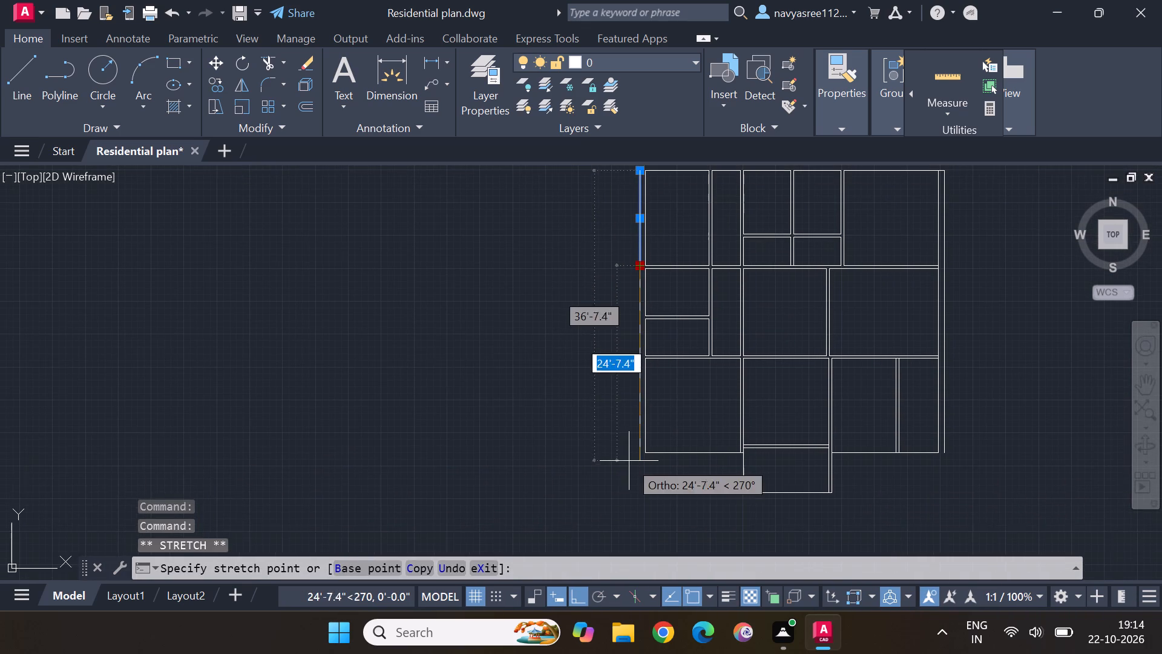
click(634, 475)
key(Escape)
key(Escape)
key(Escape)
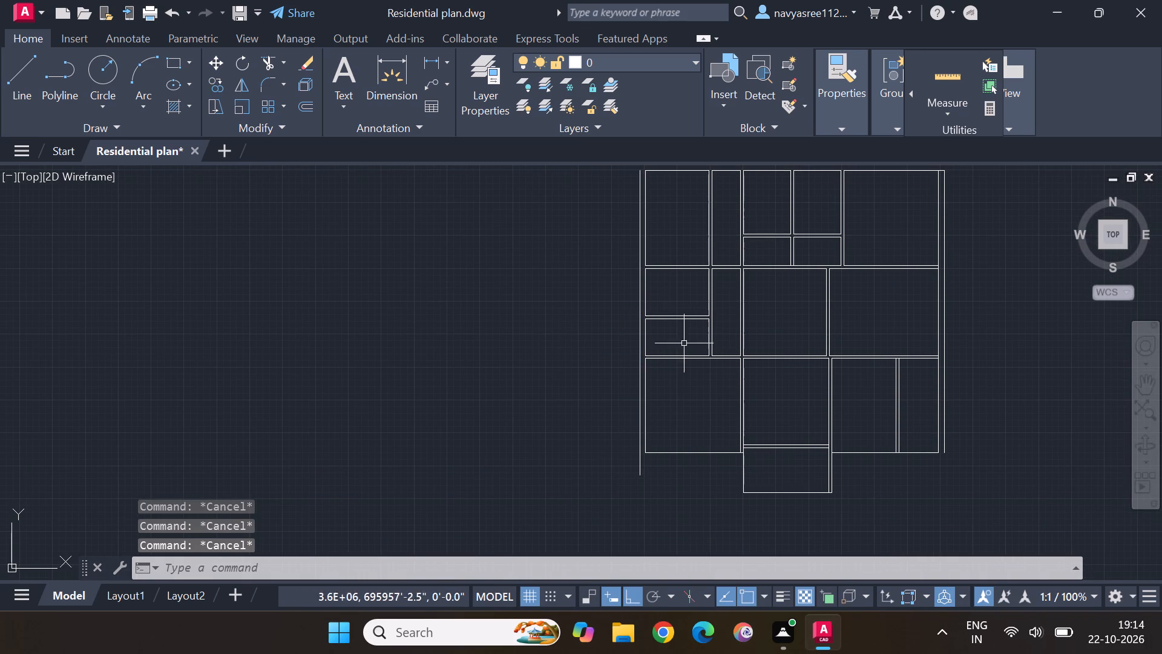
Stretch the upper end of the left outer line up to meet the top outer line.
middle_drag(681, 241, 706, 431)
scroll(678, 368, up, 3)
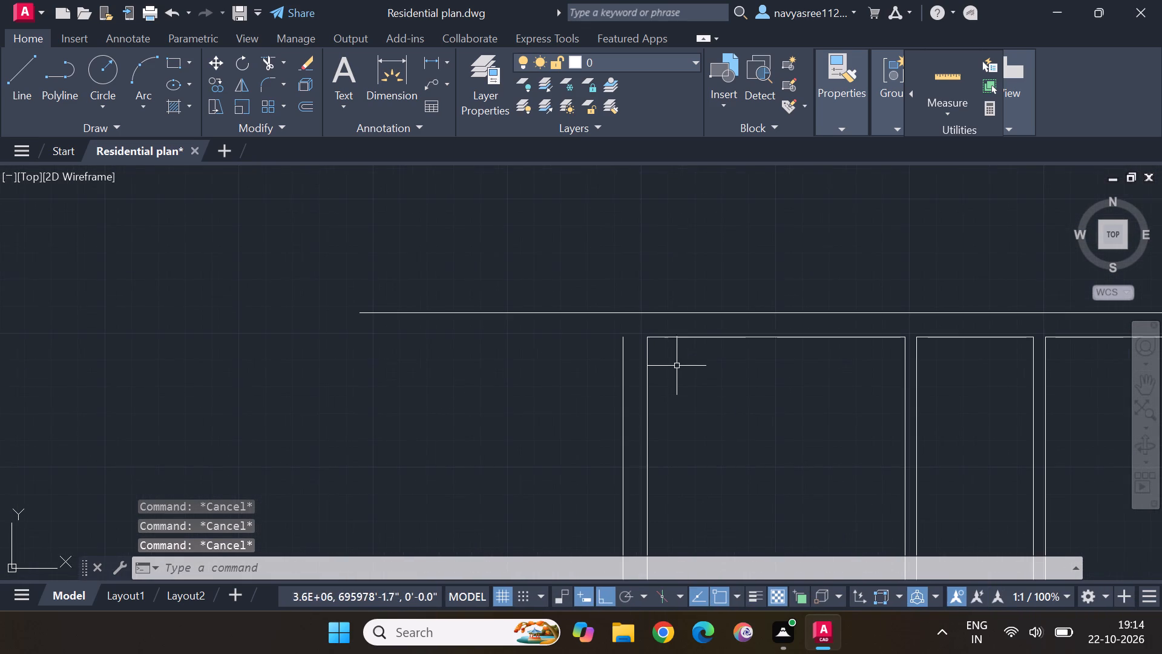
click(621, 366)
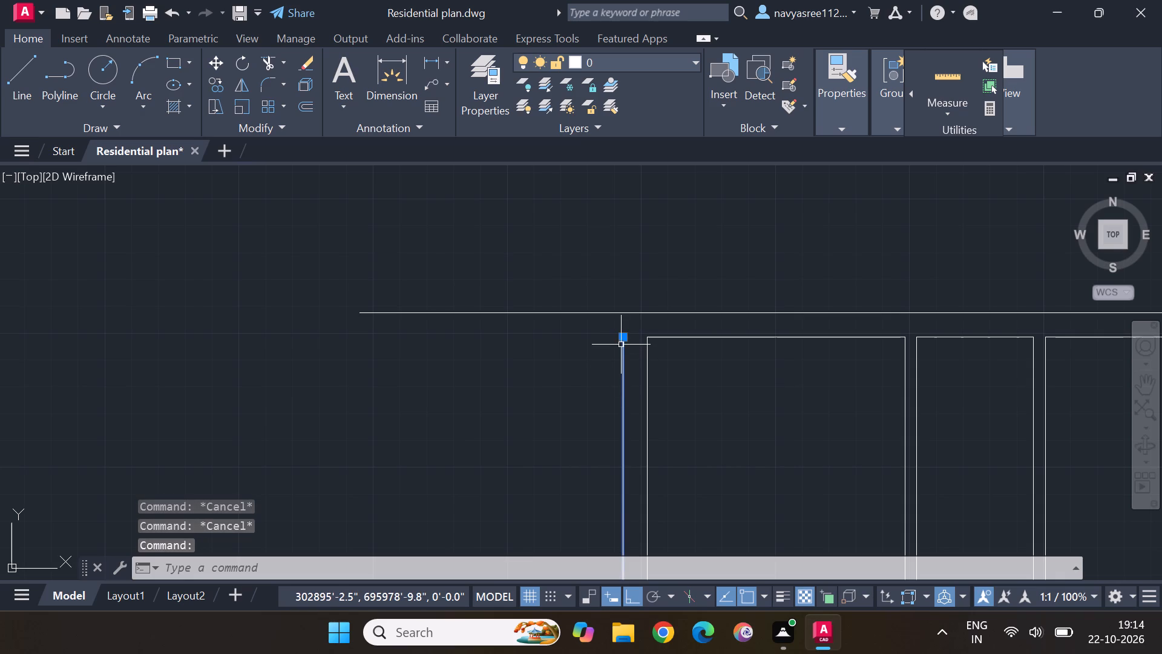
click(623, 341)
click(625, 306)
key(Escape)
key(Escape)
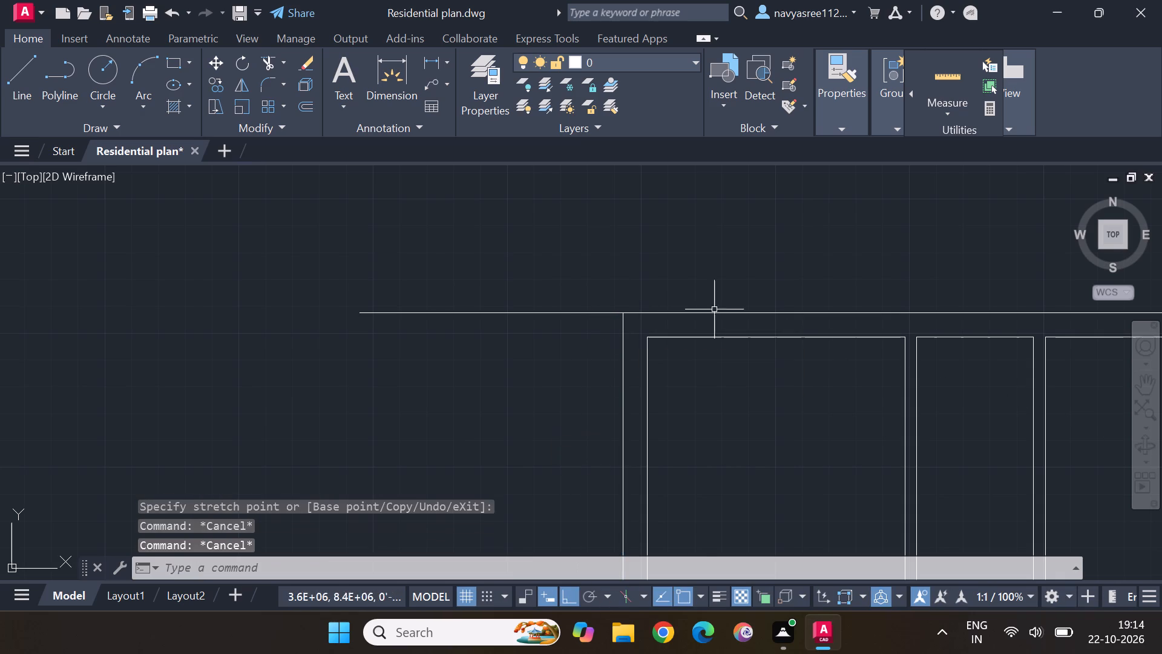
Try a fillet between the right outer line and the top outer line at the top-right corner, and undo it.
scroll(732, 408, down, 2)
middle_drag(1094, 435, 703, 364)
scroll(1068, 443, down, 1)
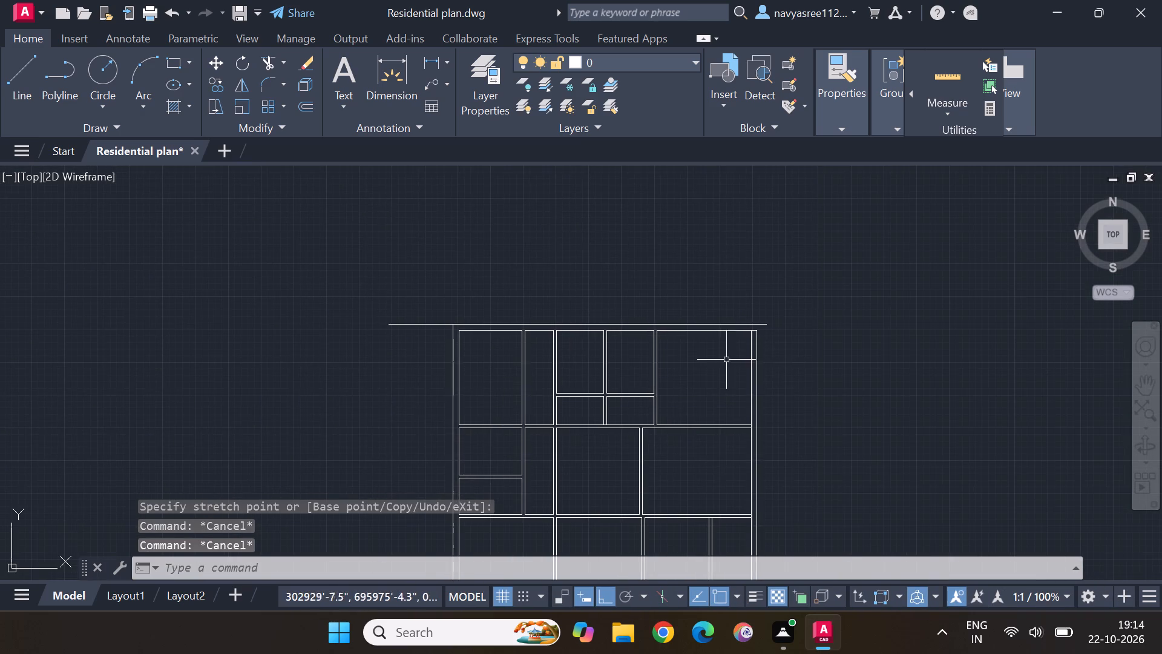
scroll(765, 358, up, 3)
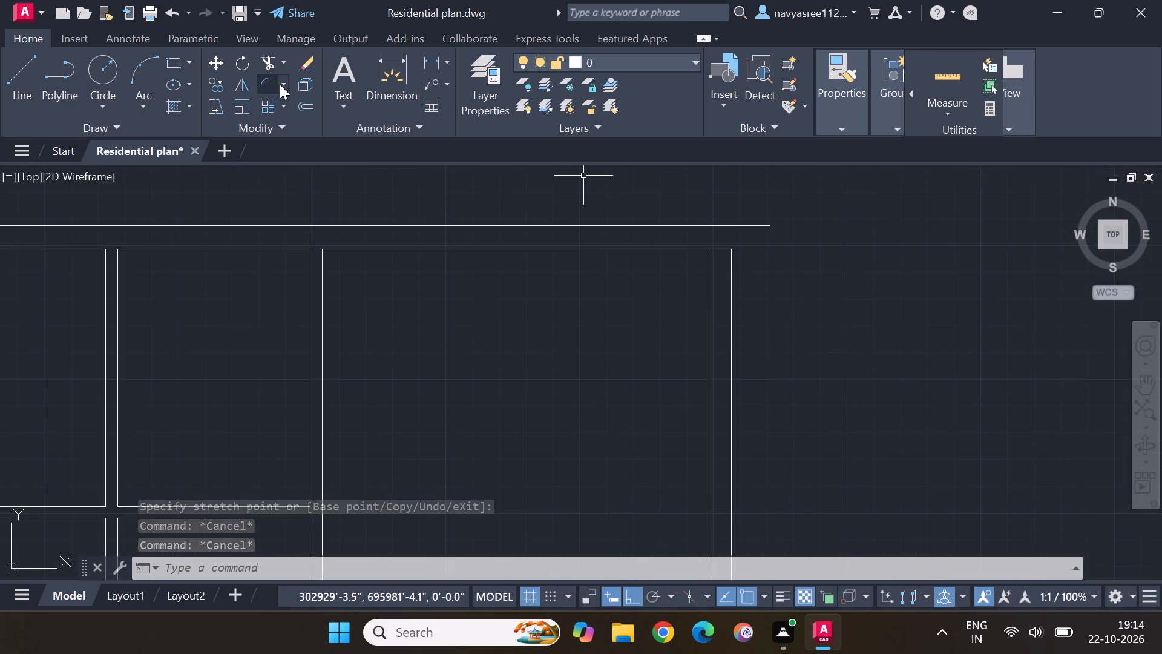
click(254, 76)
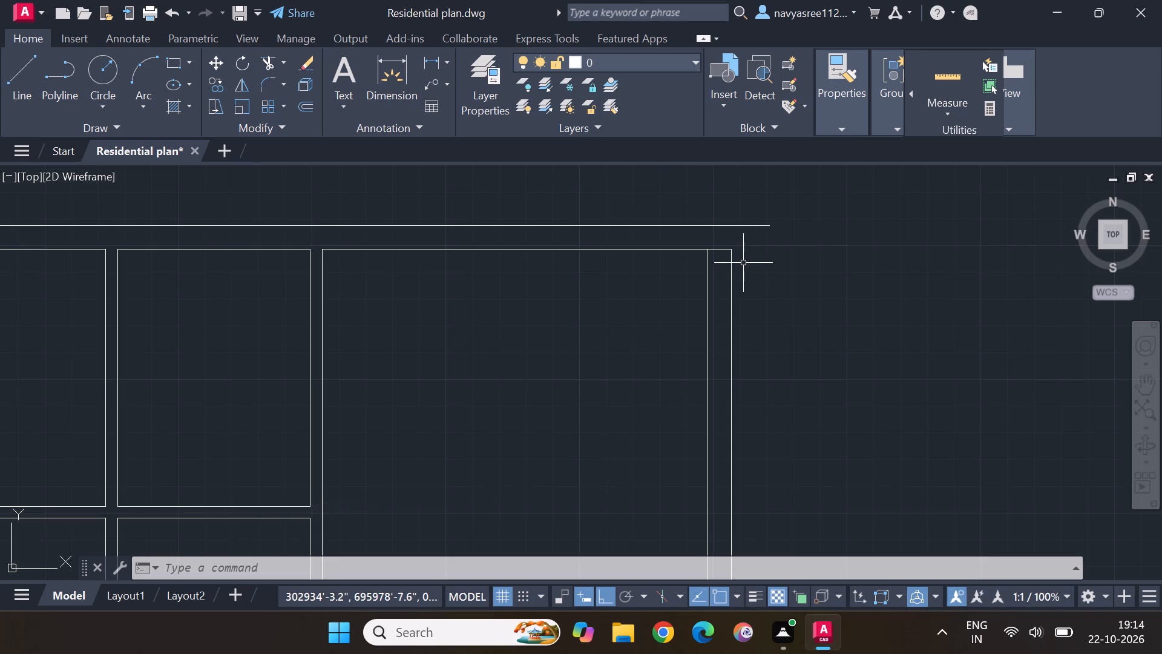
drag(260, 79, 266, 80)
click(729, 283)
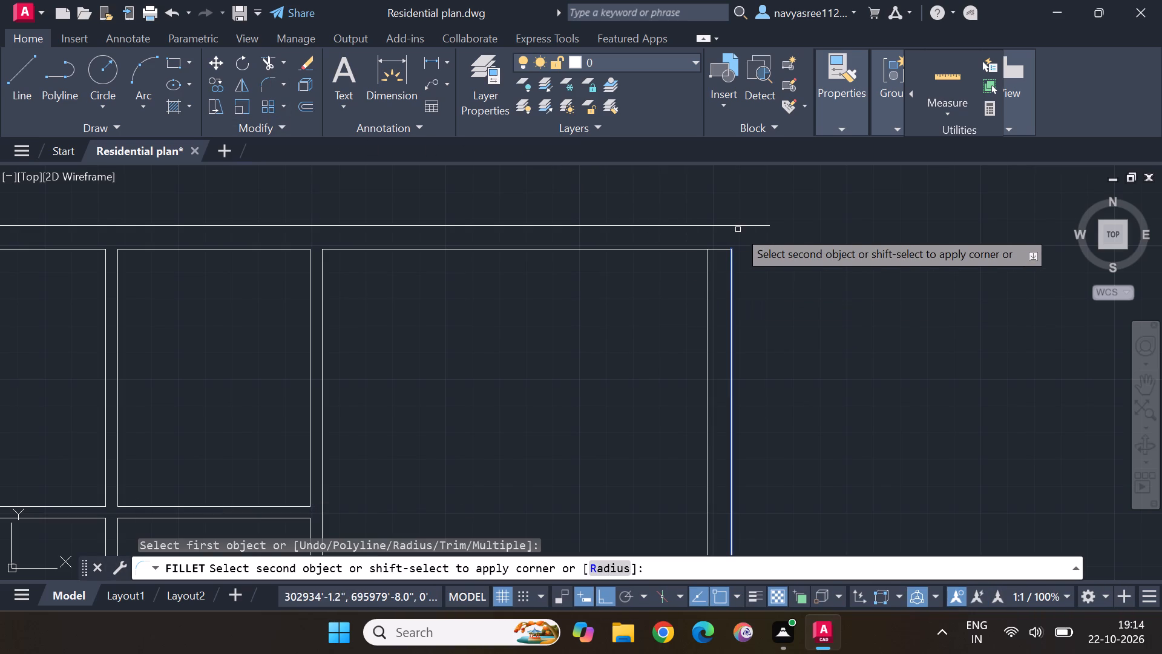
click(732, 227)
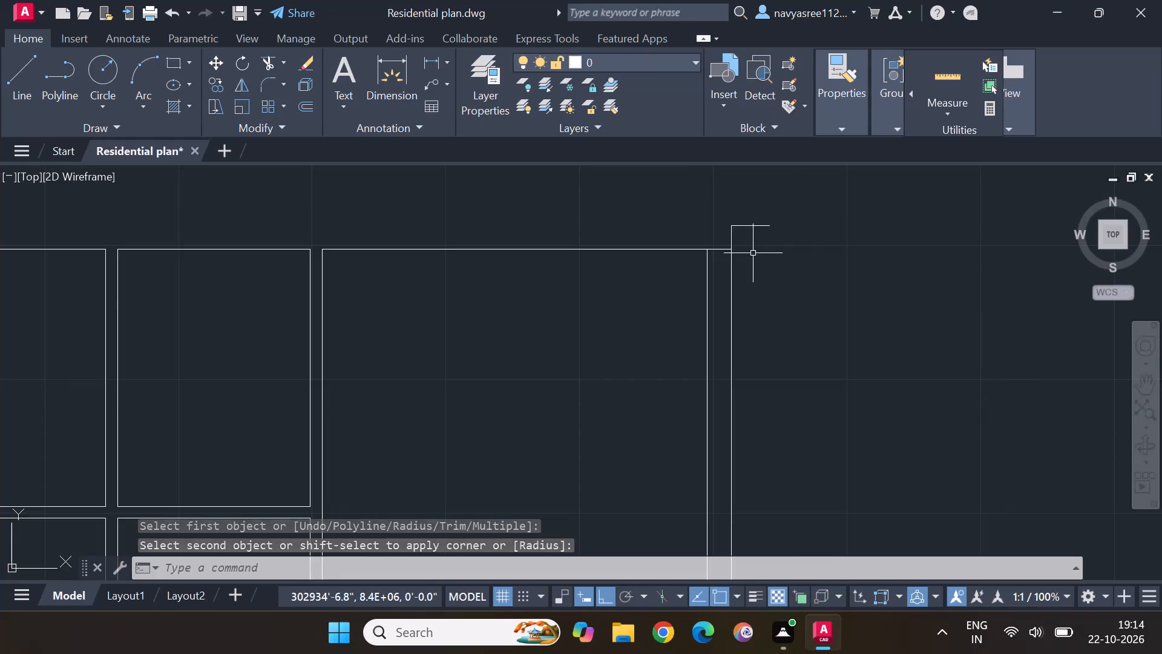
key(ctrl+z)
Trim the short piece of the inner top line between the inner and outer right lines.
scroll(720, 253, up, 1)
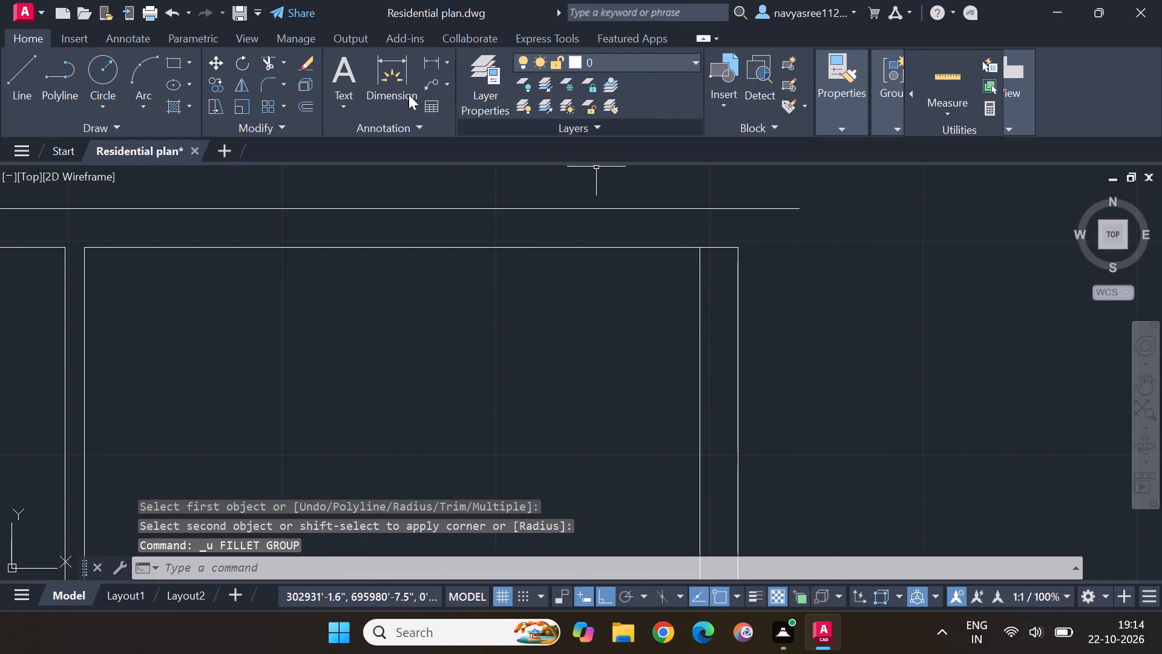
click(265, 56)
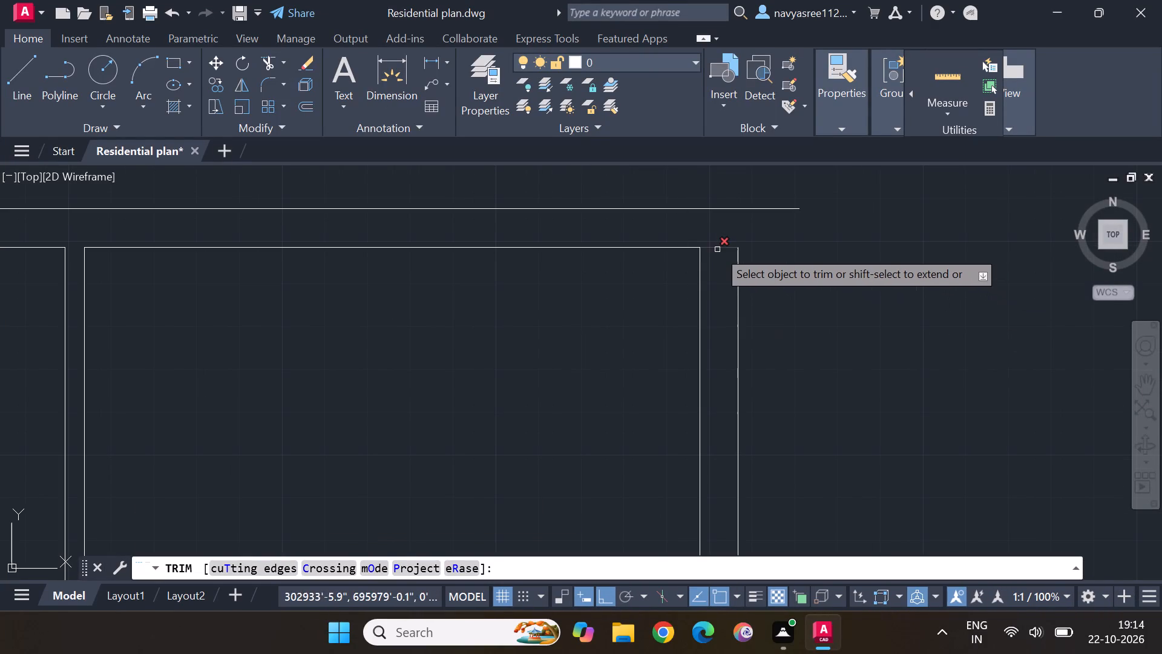
click(717, 249)
key(Escape)
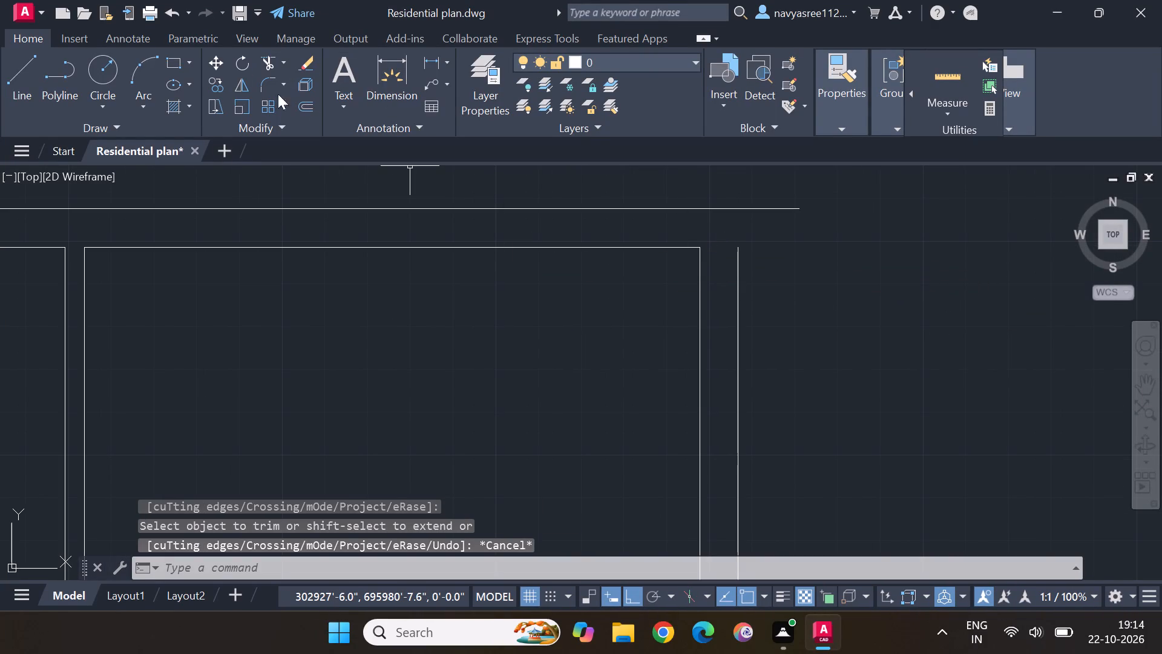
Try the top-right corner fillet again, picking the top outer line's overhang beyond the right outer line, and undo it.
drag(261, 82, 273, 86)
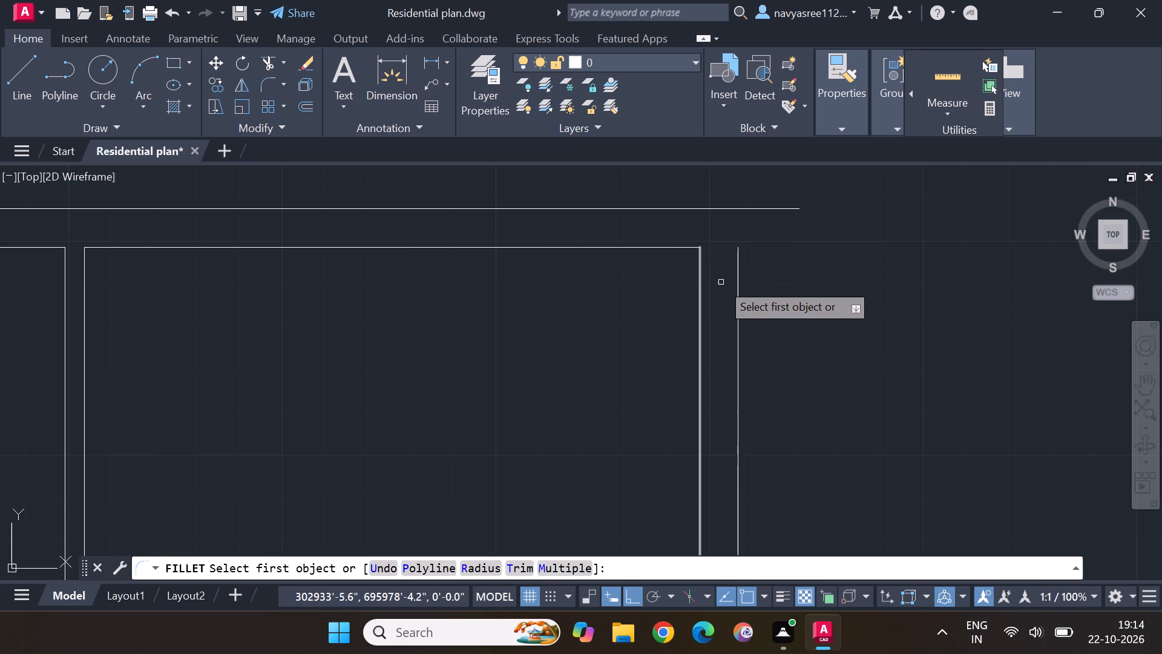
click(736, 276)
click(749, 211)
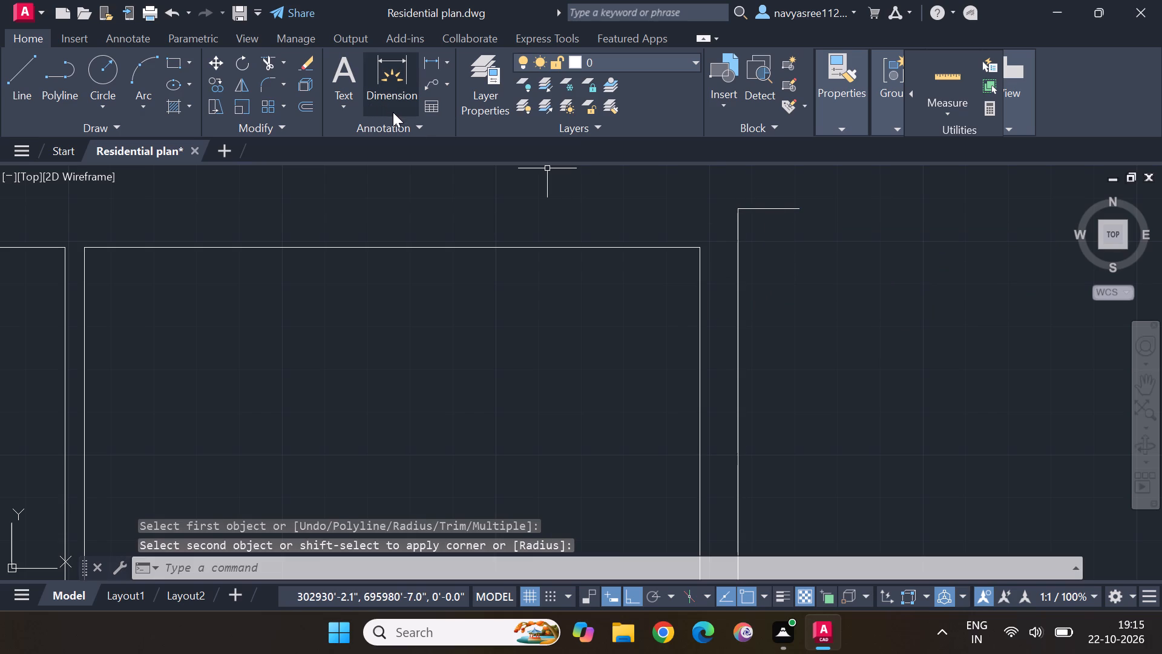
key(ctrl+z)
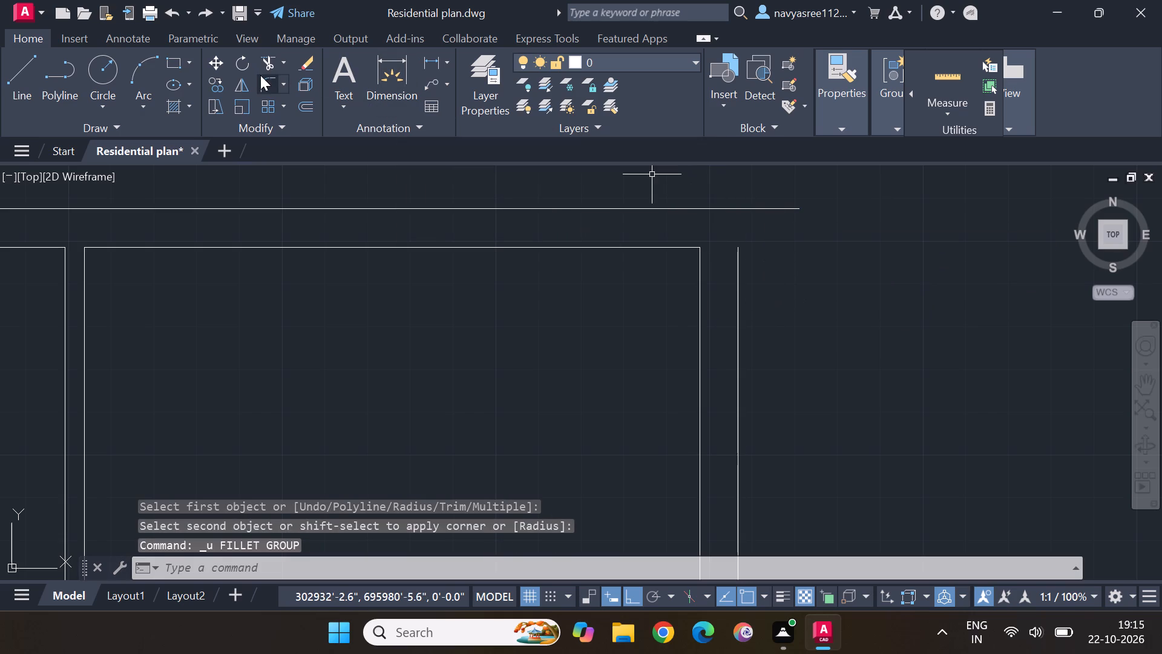
Fillet the top outer line with the right outer line into a closed top-right corner, keeping the part over the plan.
click(260, 75)
click(703, 208)
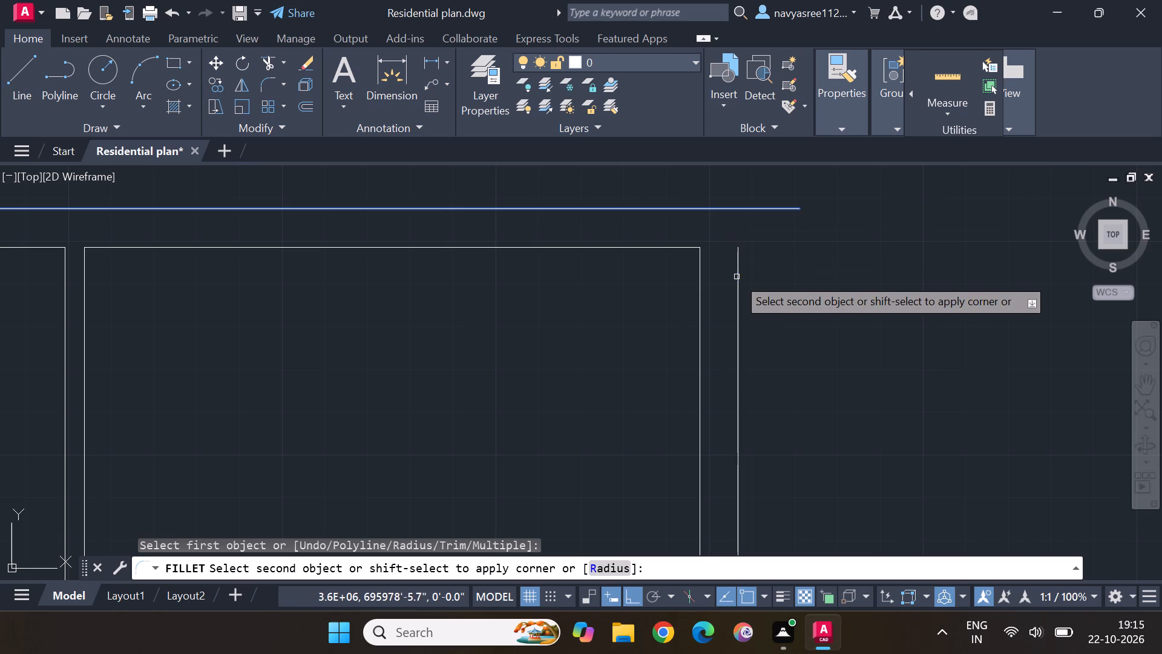
click(736, 277)
key(Escape)
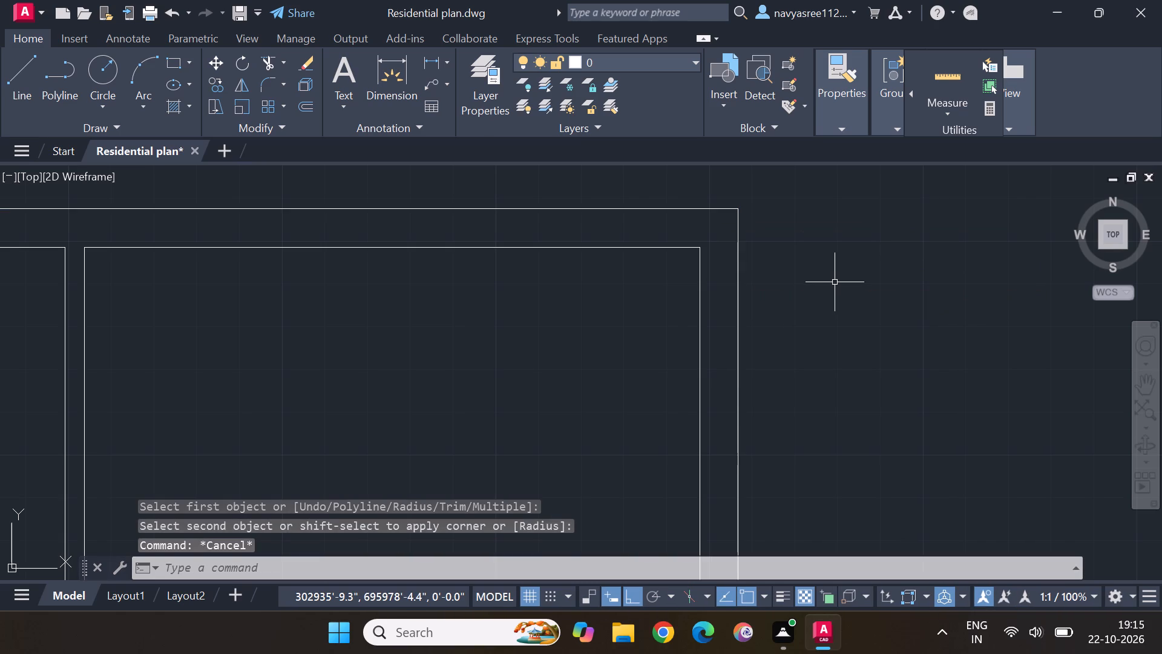
Offset the bottom line of the bottom-left room 9" outward.
scroll(836, 282, down, 2)
middle_drag(850, 412, 852, 398)
scroll(850, 415, down, 1)
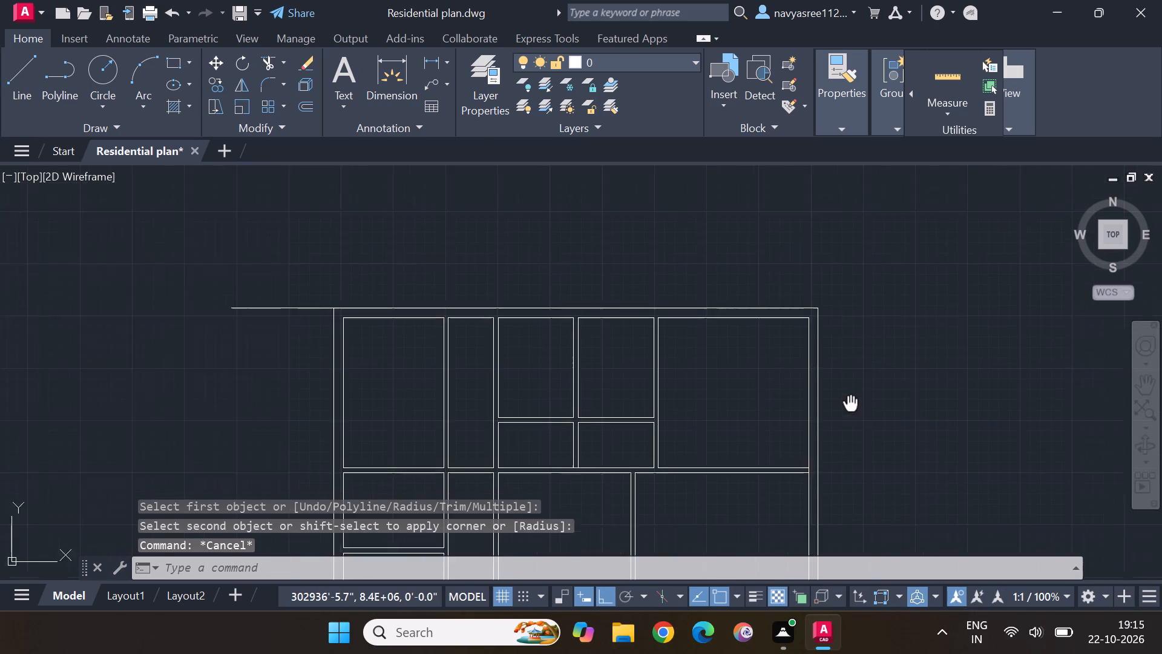
middle_drag(852, 398, 928, 236)
middle_drag(958, 437, 958, 206)
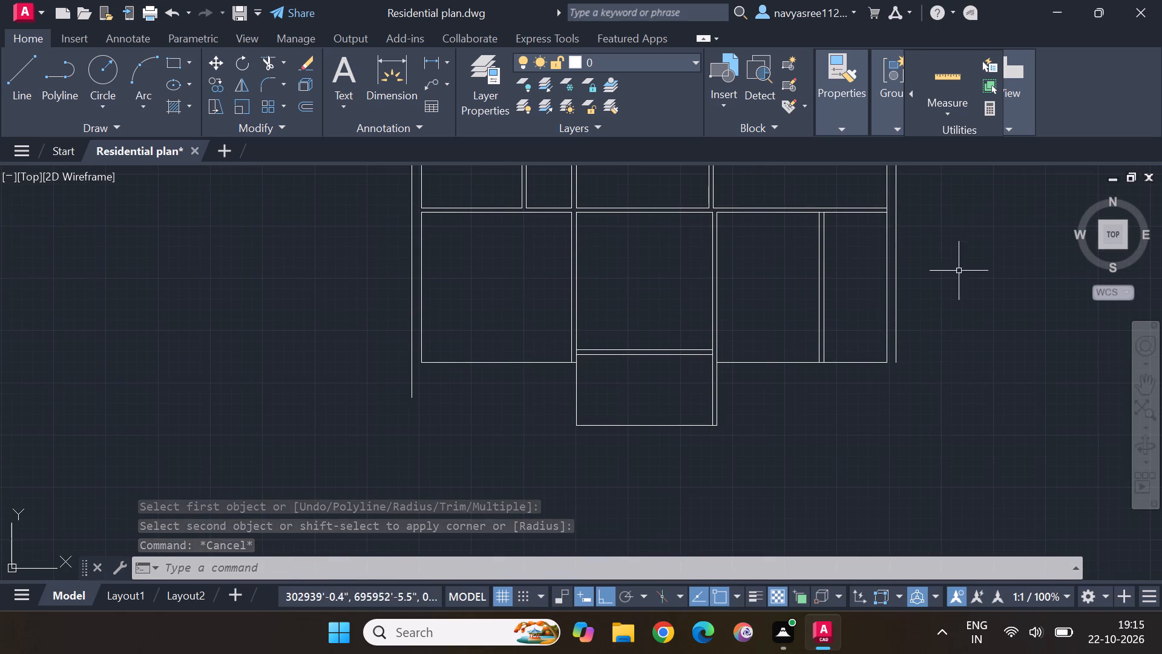
scroll(921, 348, up, 1)
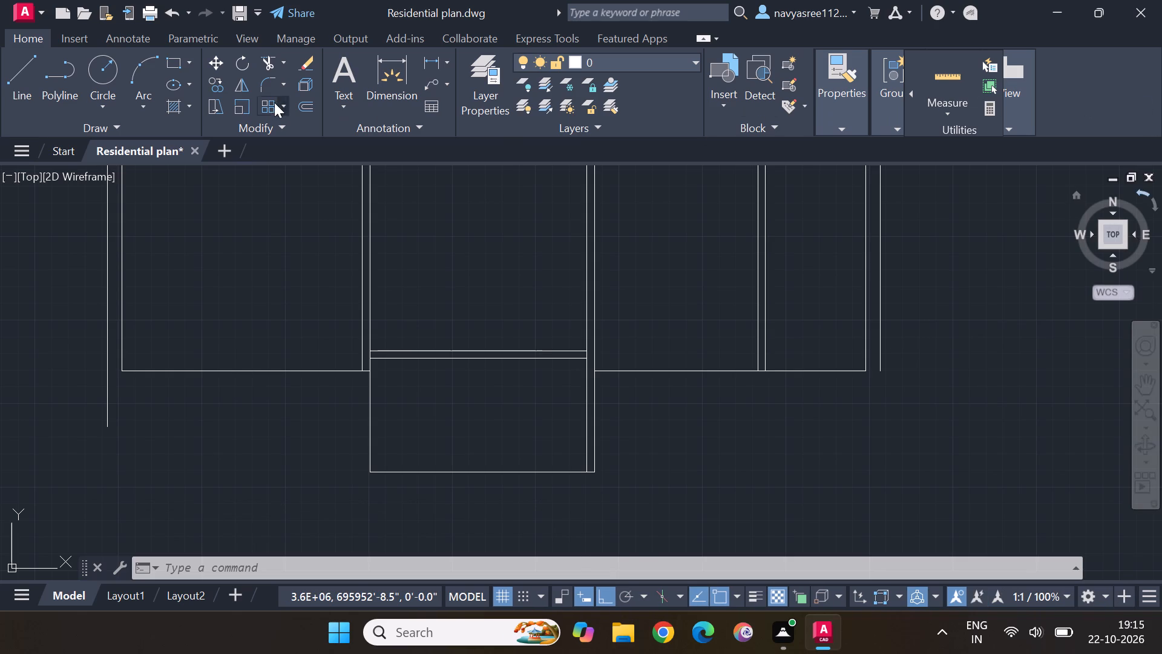
click(300, 100)
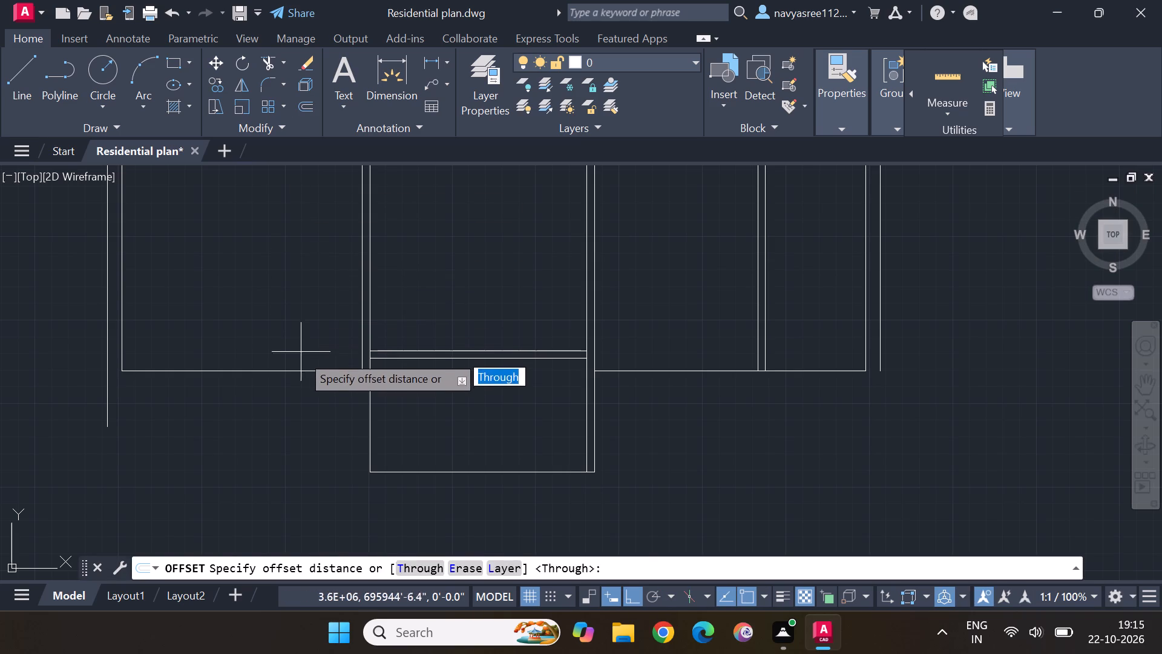
key(Return)
click(305, 372)
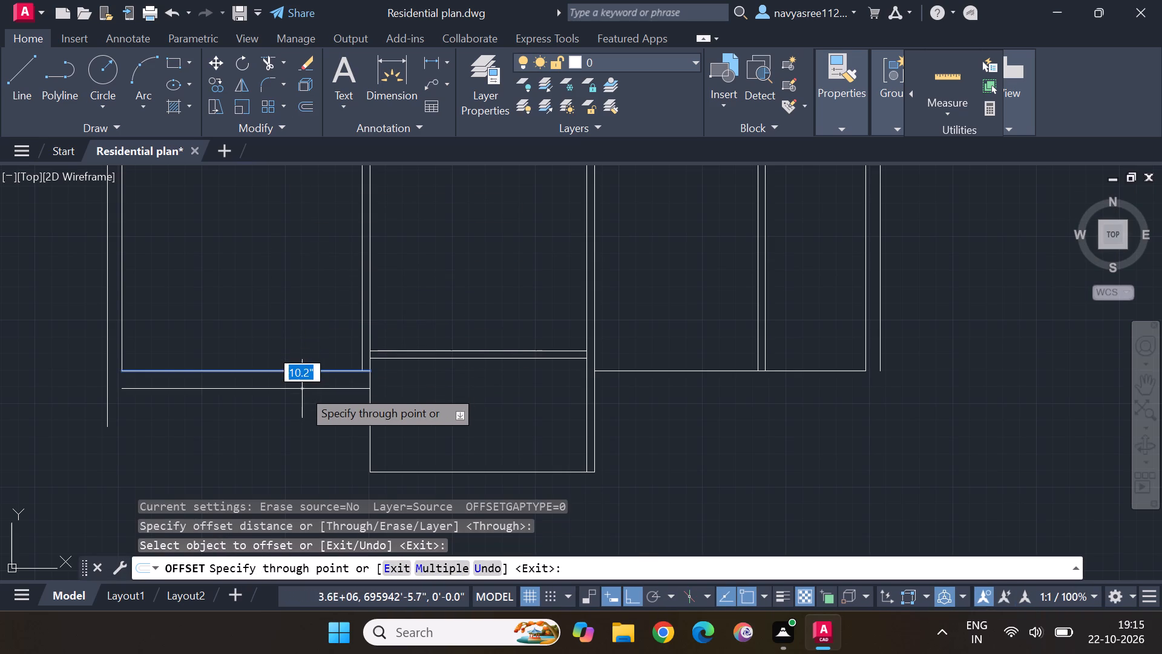
key(9)
key(shift+quotedbl)
key(Return)
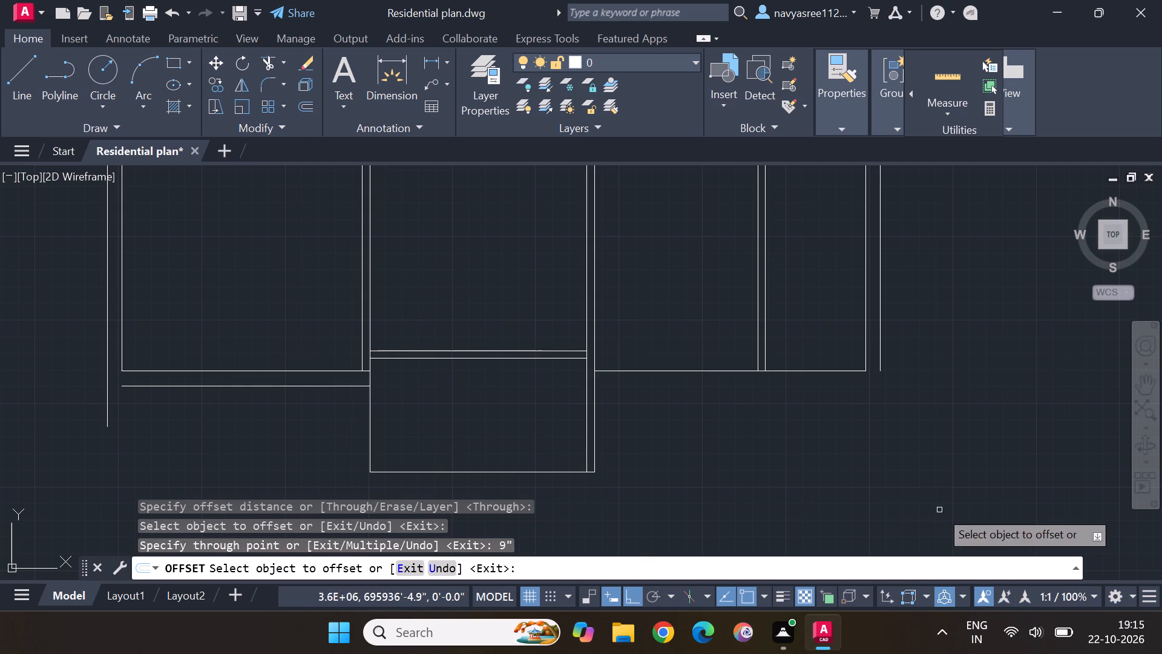
Offset the bottom line of the bottom-right rooms 9" outward.
drag(831, 372, 830, 378)
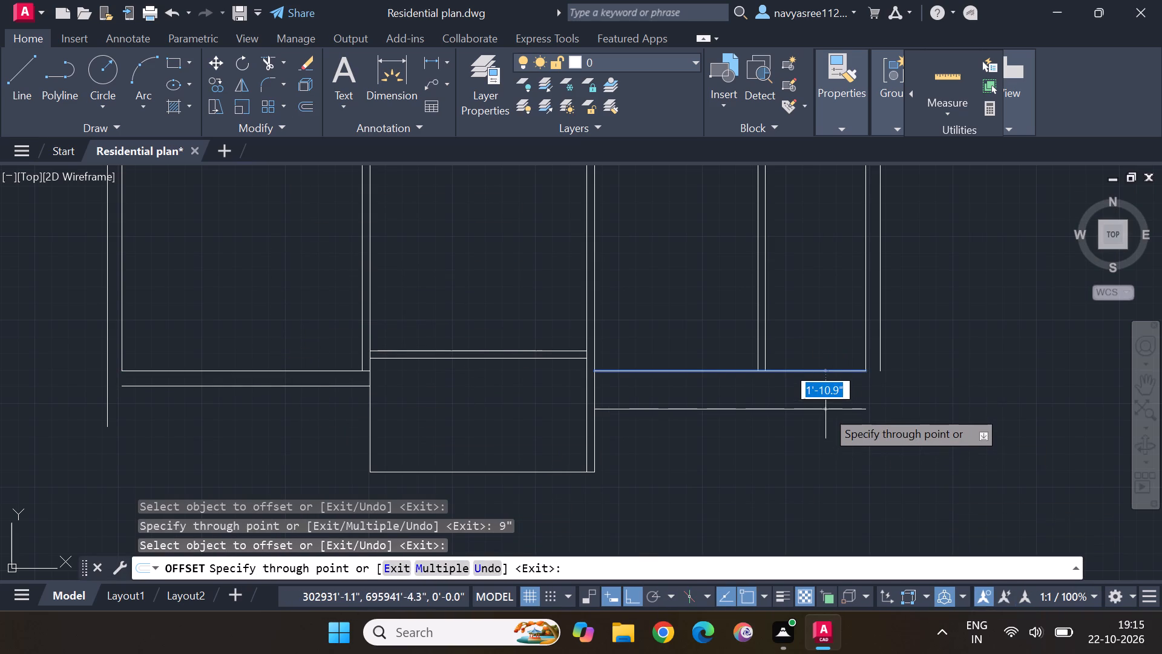
key(9)
key(shift+quotedbl)
key(Return)
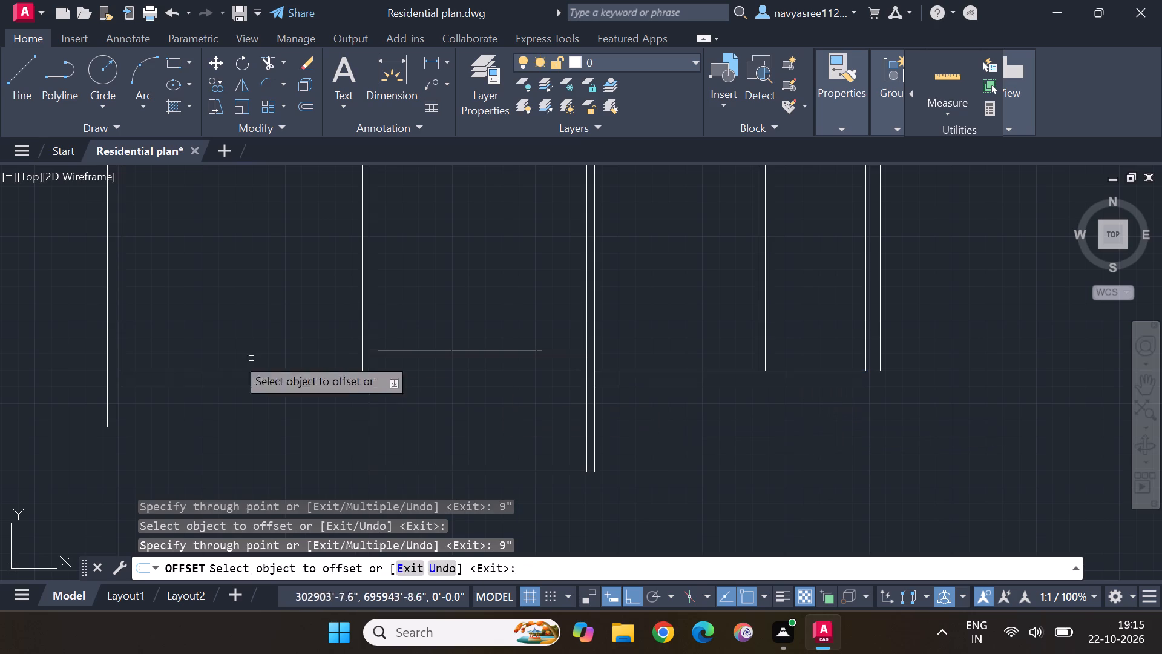
key(Escape)
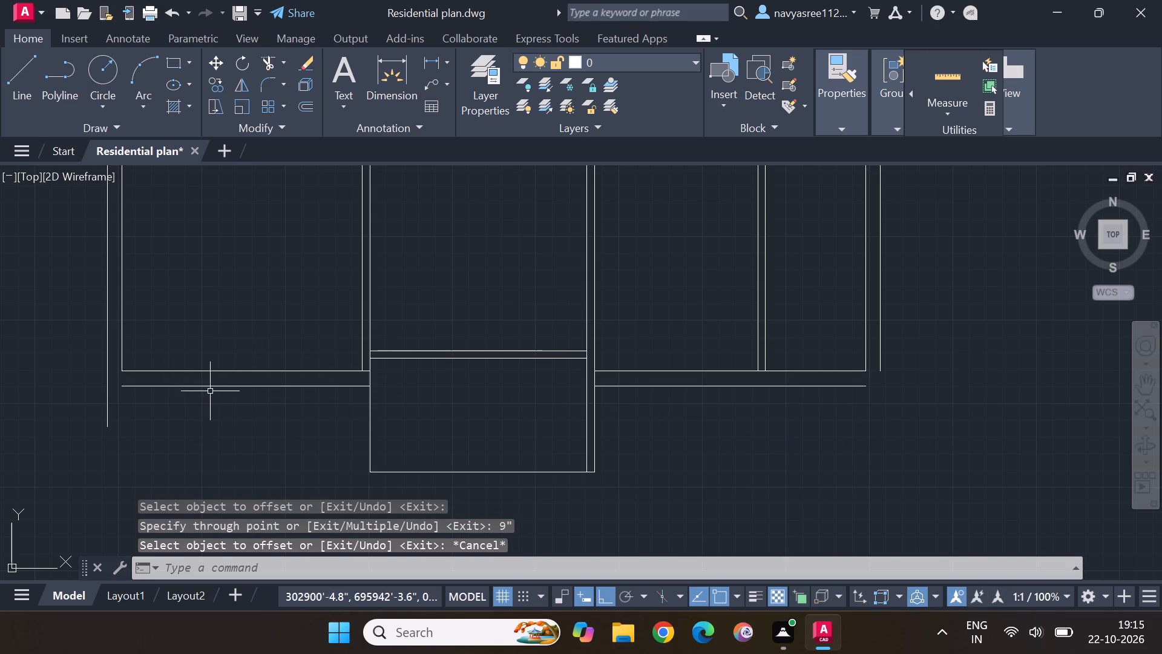
Stretch the left end of the bottom-left outer line to meet the left outer line.
click(215, 386)
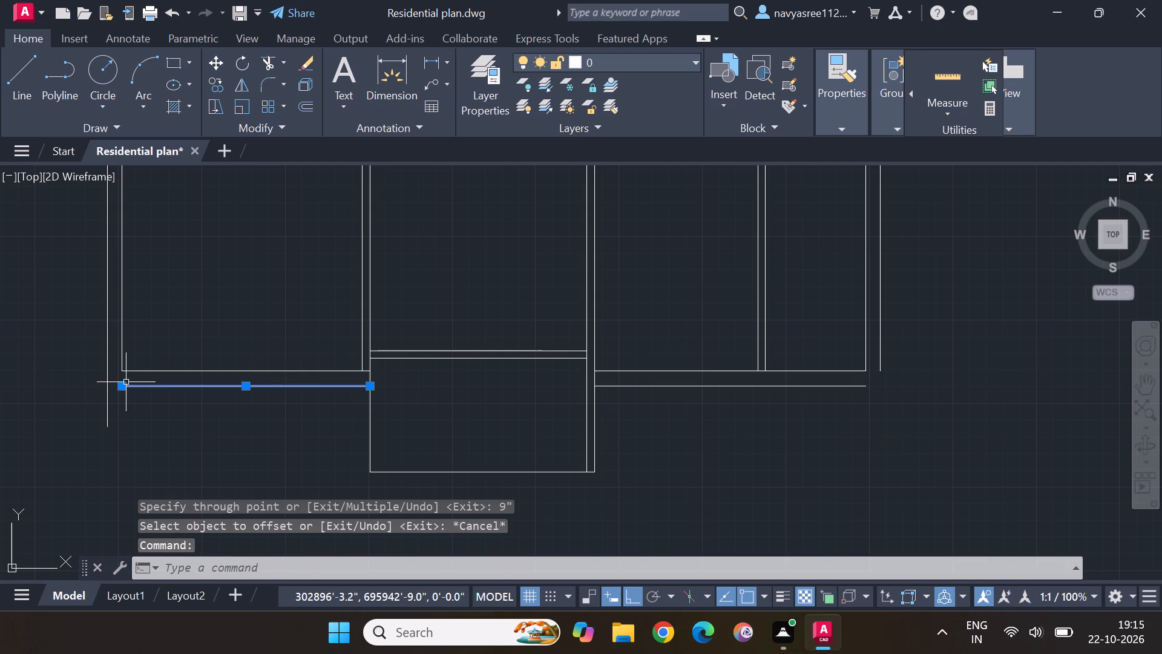
click(123, 383)
click(110, 384)
key(Escape)
key(Escape)
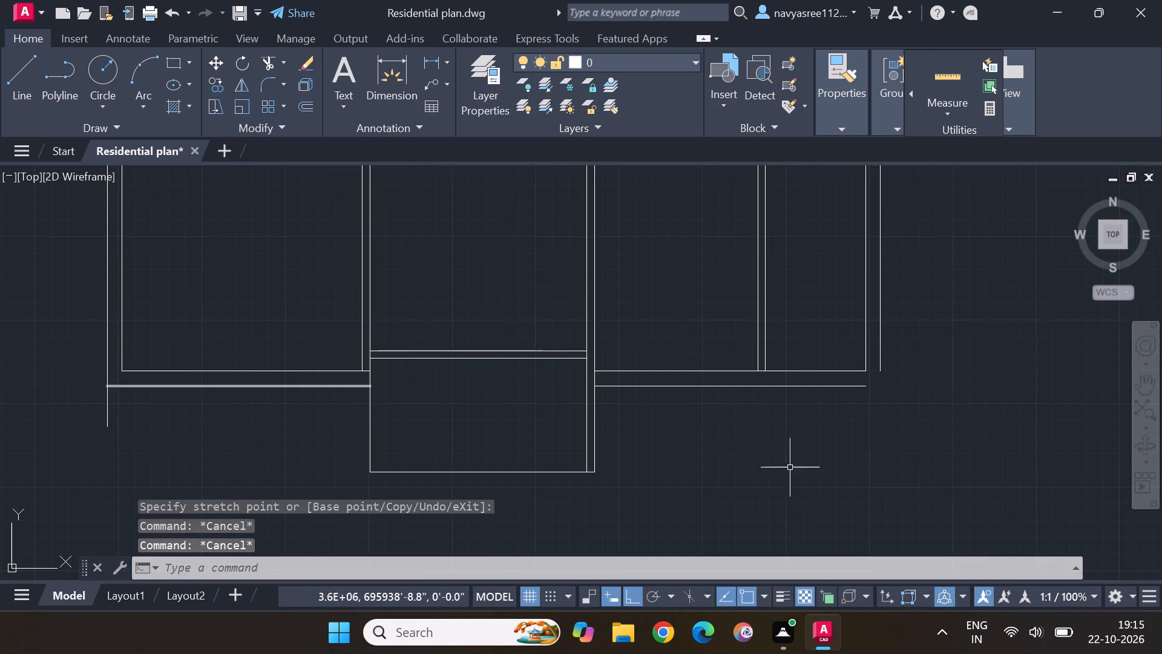
key(Escape)
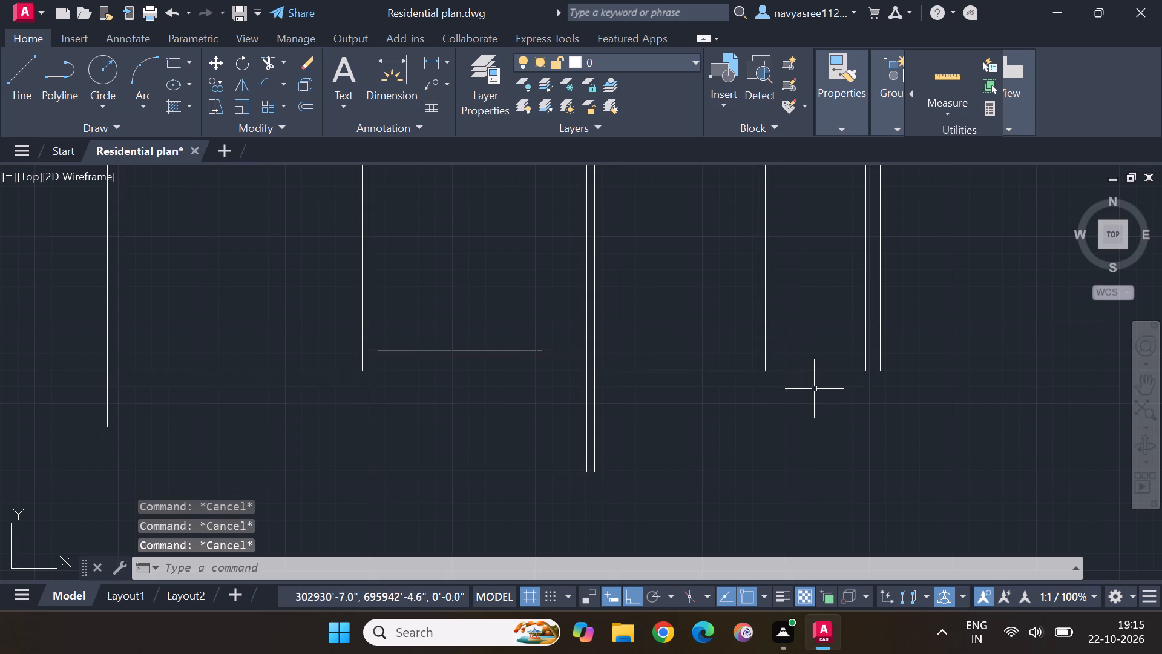
Stretch the right end of the bottom-right outer line 9" to align with the right outer line.
click(817, 386)
click(867, 387)
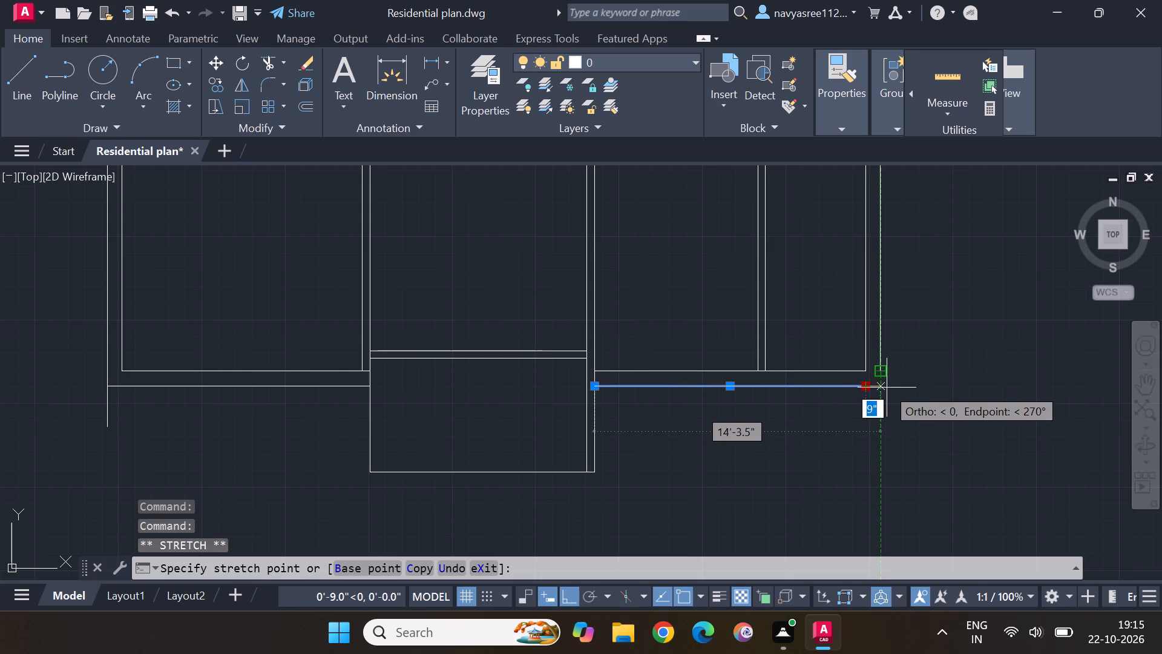
click(881, 387)
key(Escape)
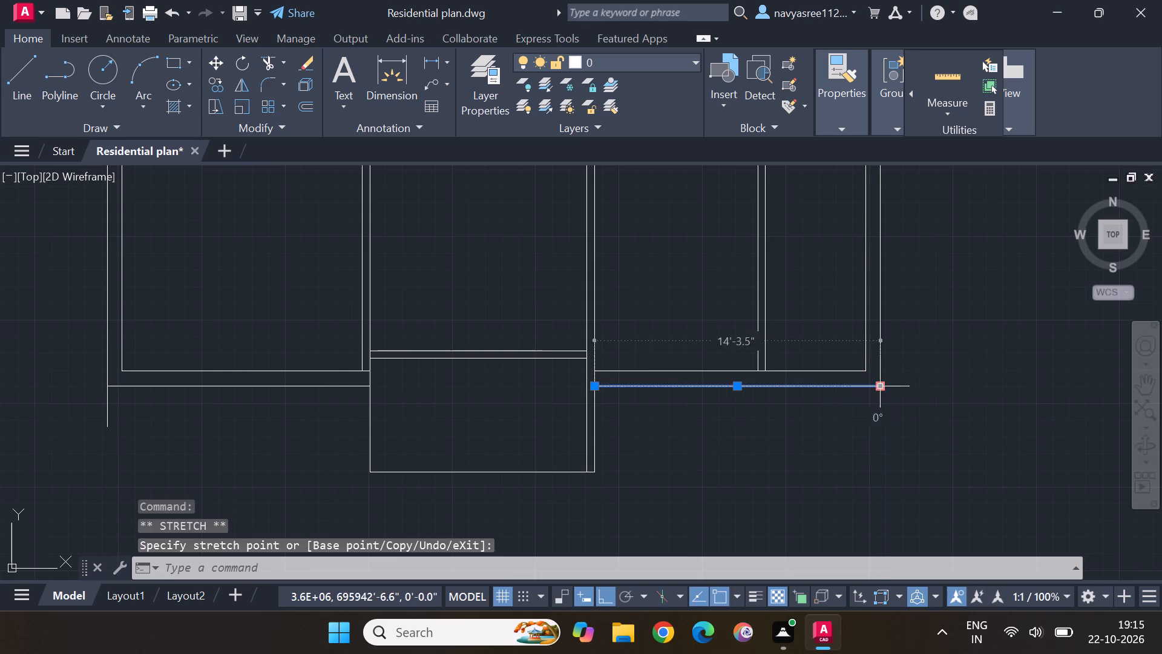
key(Escape)
key(Escape)
key(Escape)
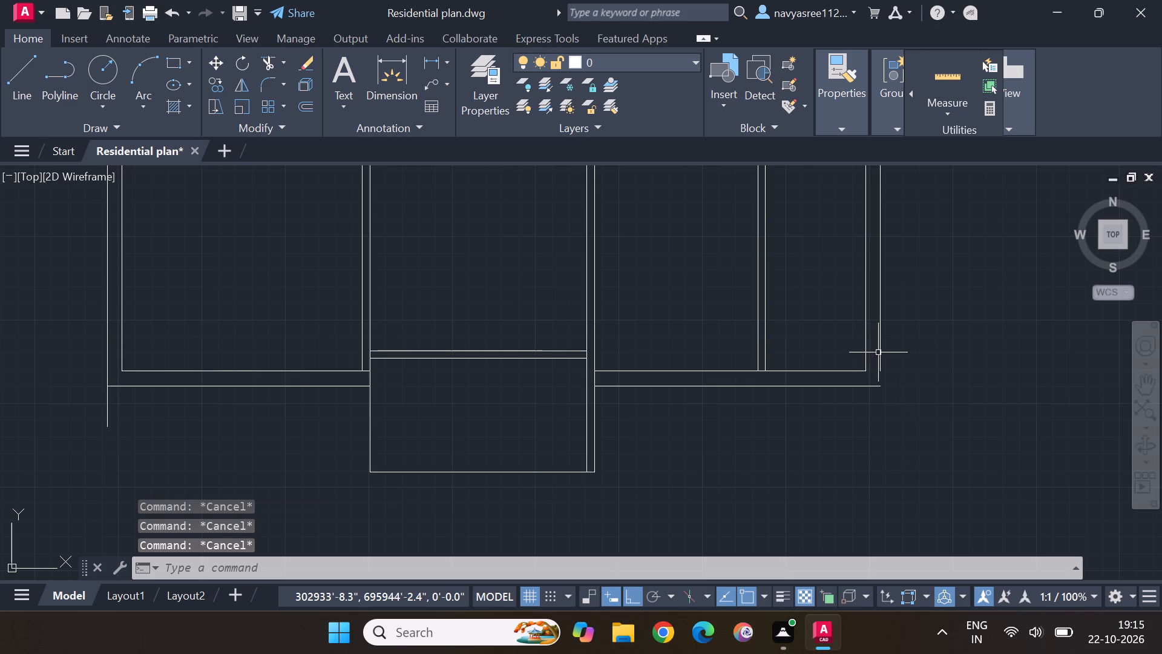
Stretch the lower end of the right outer line down to the end of the bottom-right outer line.
click(880, 351)
click(884, 372)
click(881, 394)
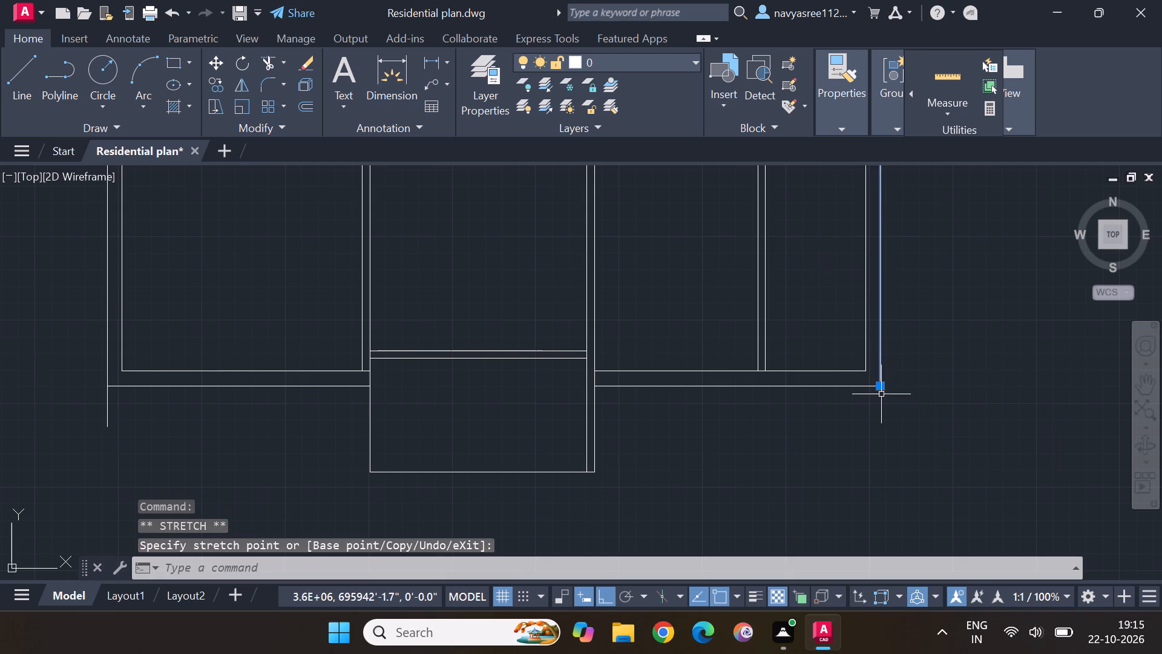
Trim the excess of the left outer line that extends below the bottom-left exterior corner.
key(Escape)
key(Escape)
middle_drag(310, 436, 730, 433)
click(266, 56)
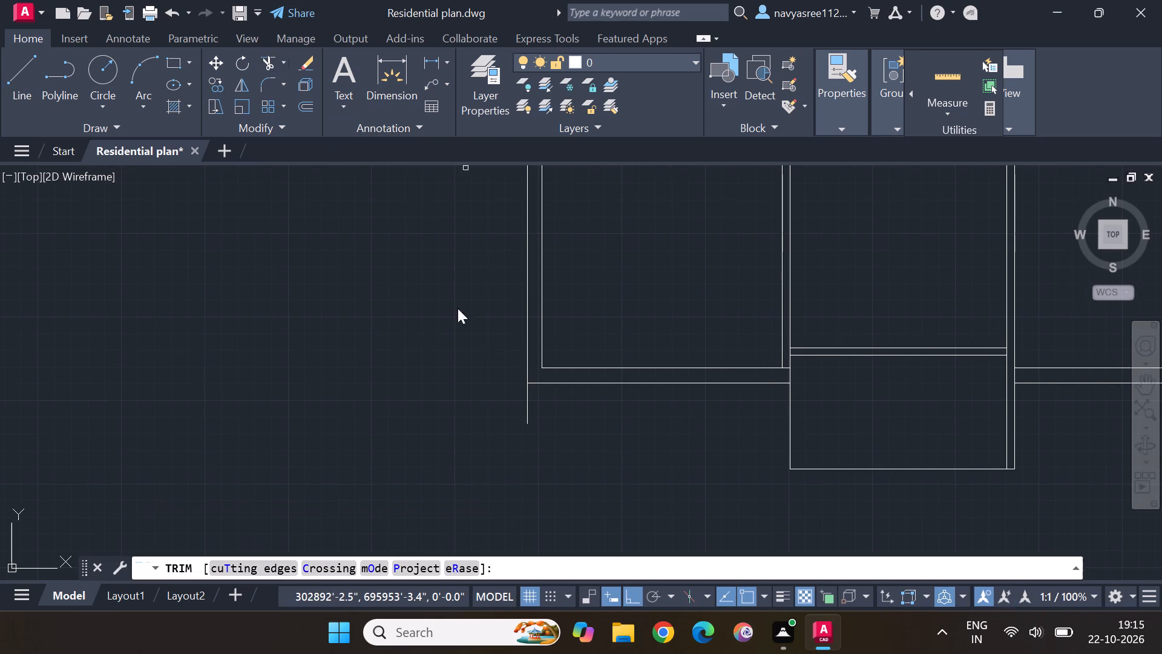
drag(548, 406, 497, 406)
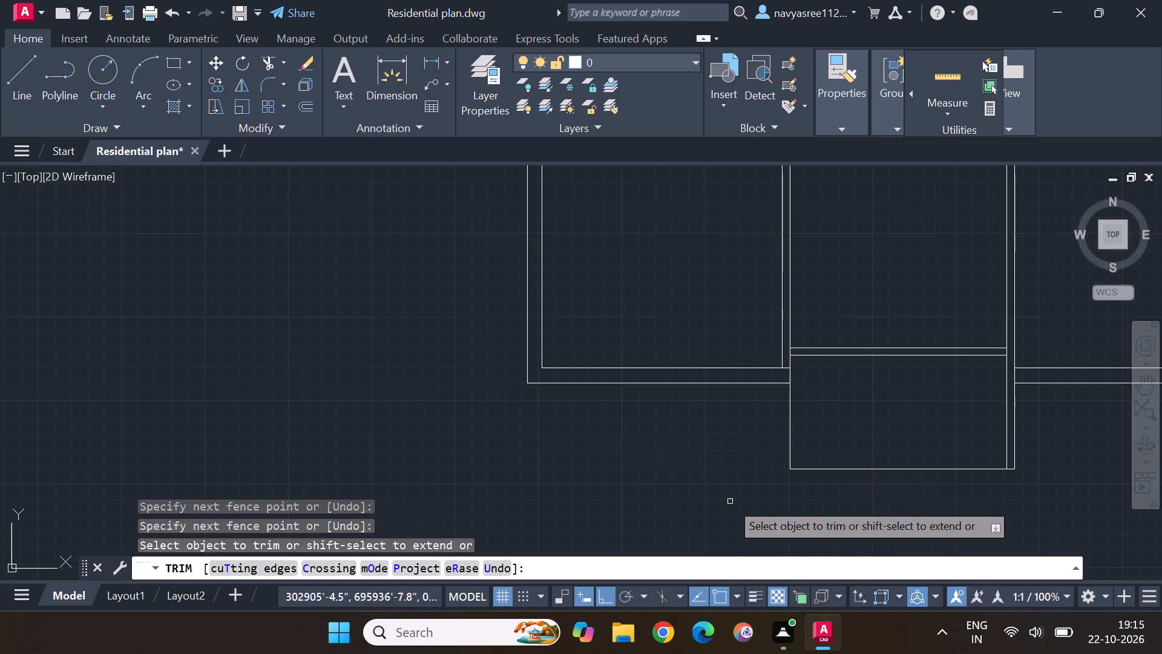
scroll(730, 501, down, 1)
middle_drag(915, 505, 908, 421)
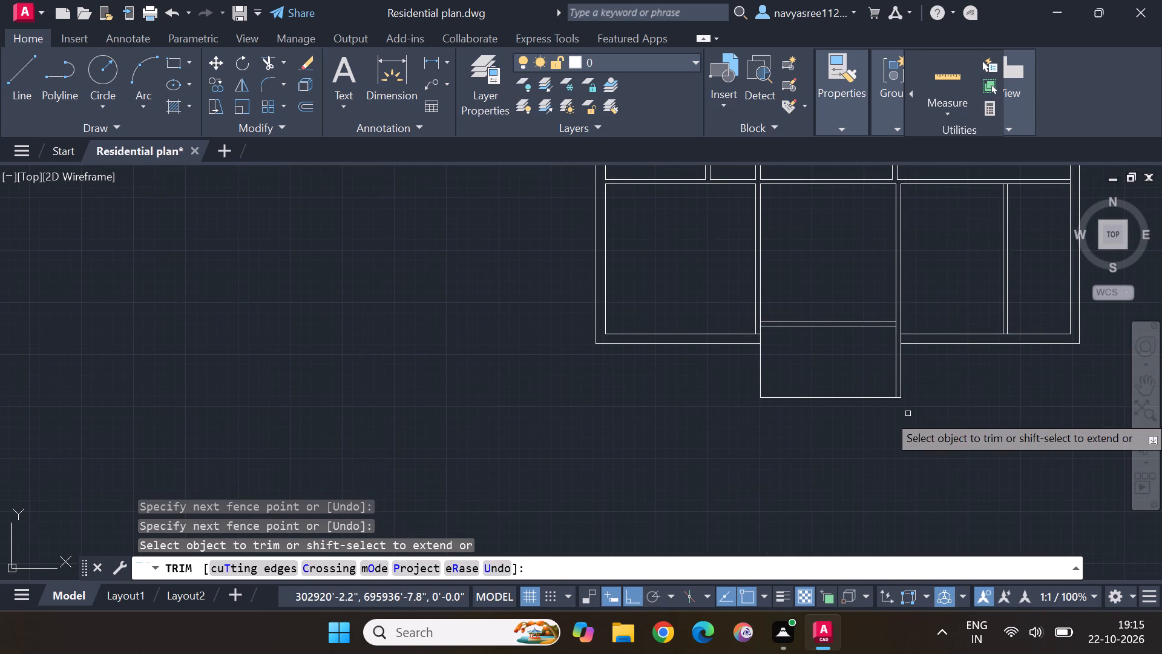
key(Escape)
key(Escape)
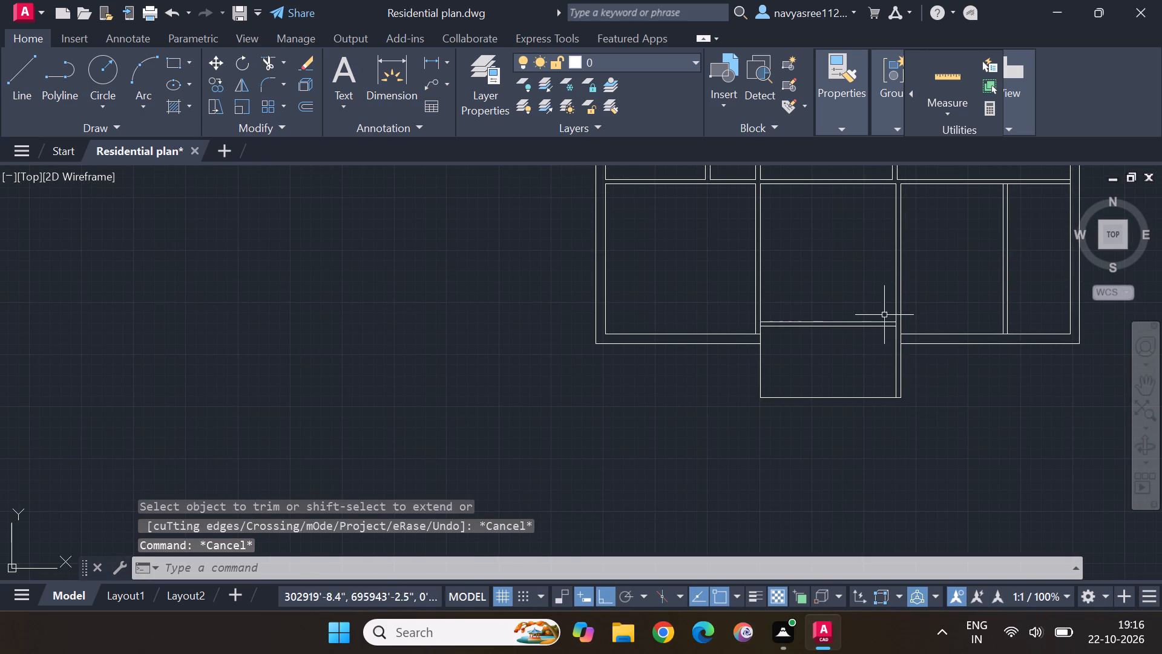
Offset the bottom line of the projecting bottom-centre room 9" outward.
scroll(884, 315, up, 2)
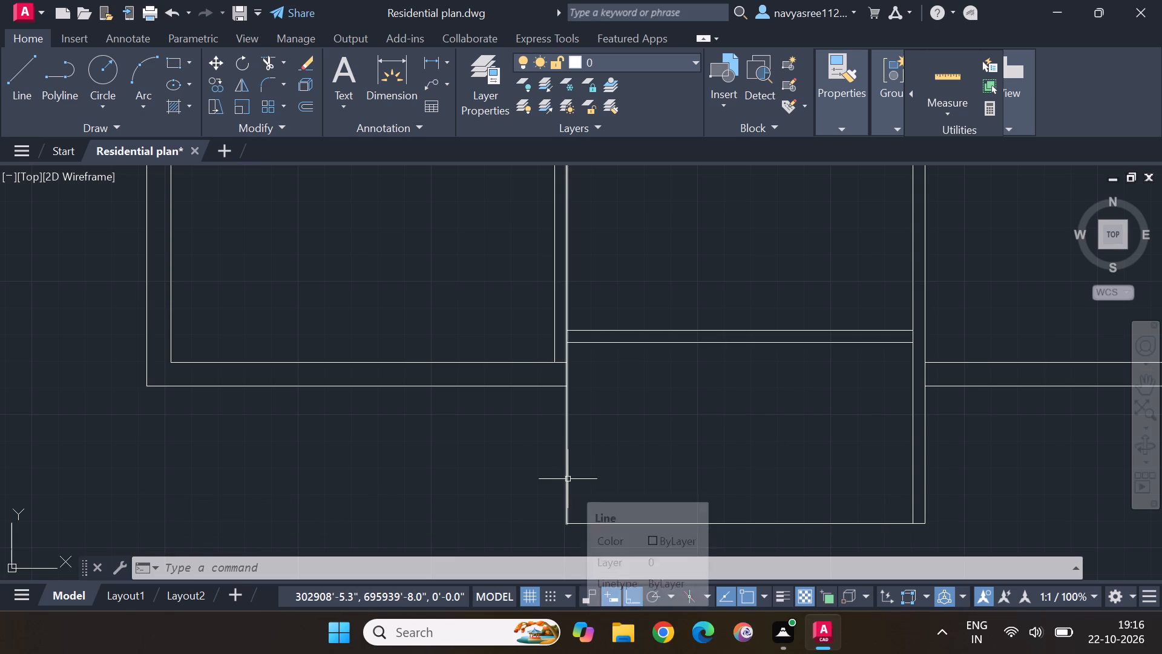
key(Escape)
key(Escape)
key(Escape)
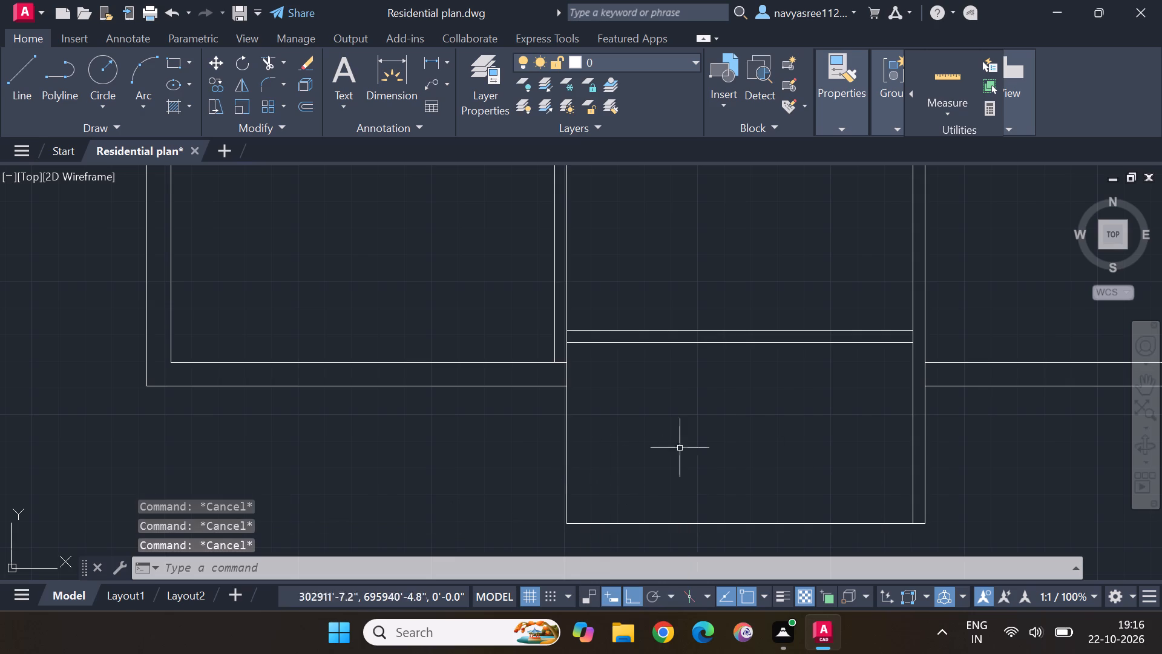
middle_drag(771, 475, 798, 411)
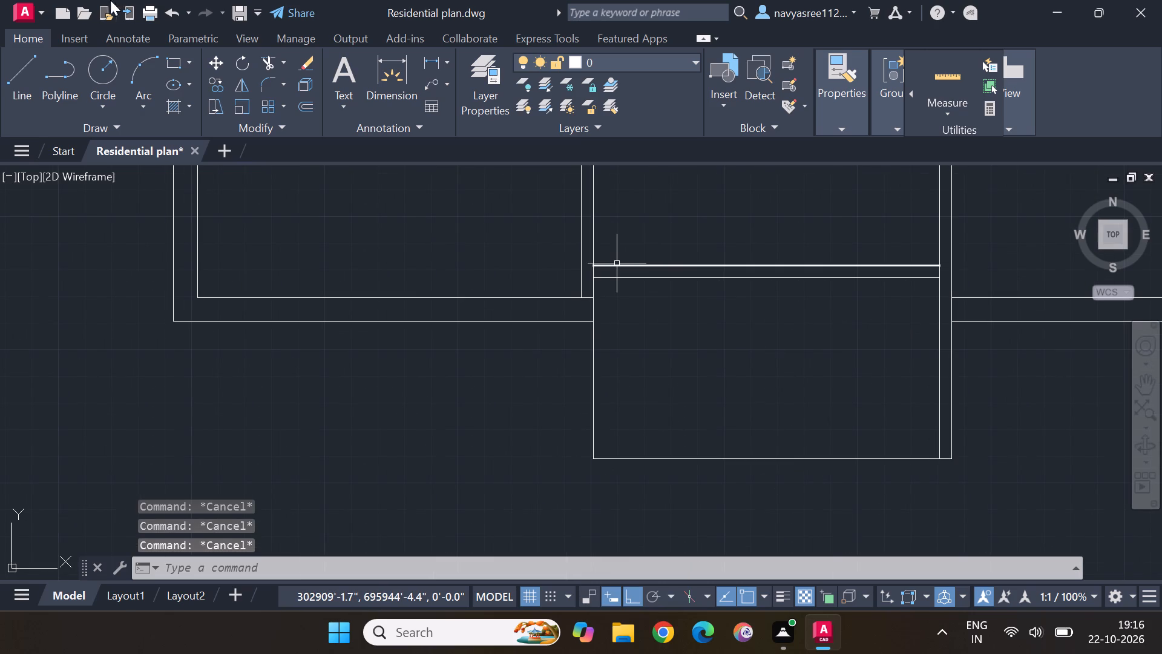
click(309, 101)
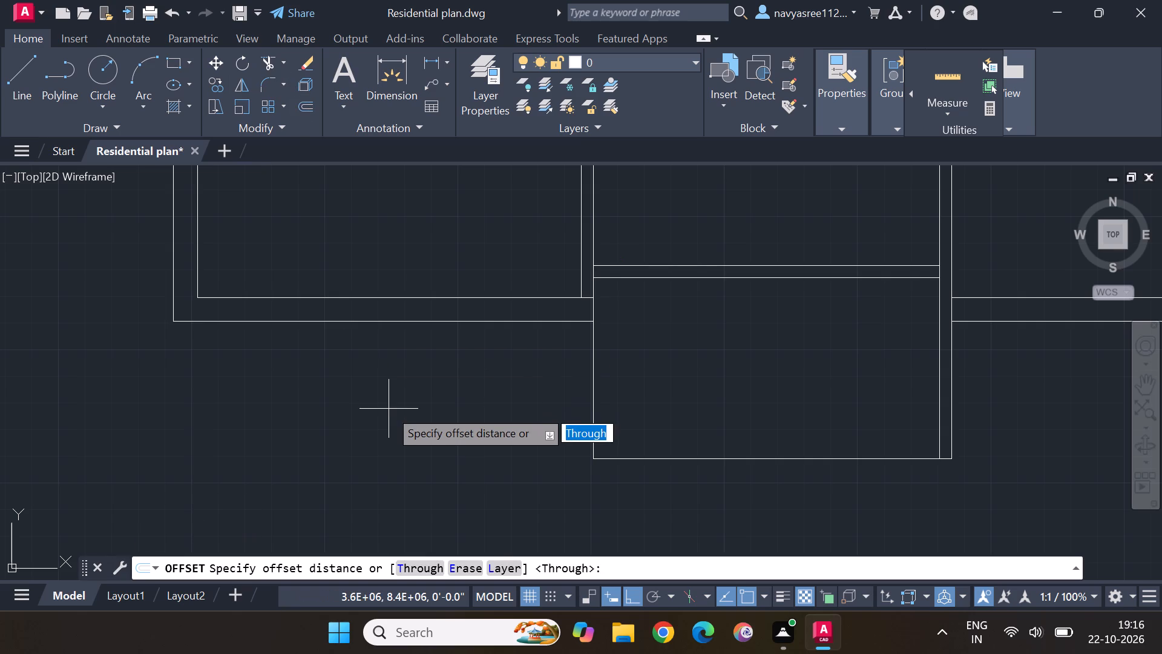
key(Return)
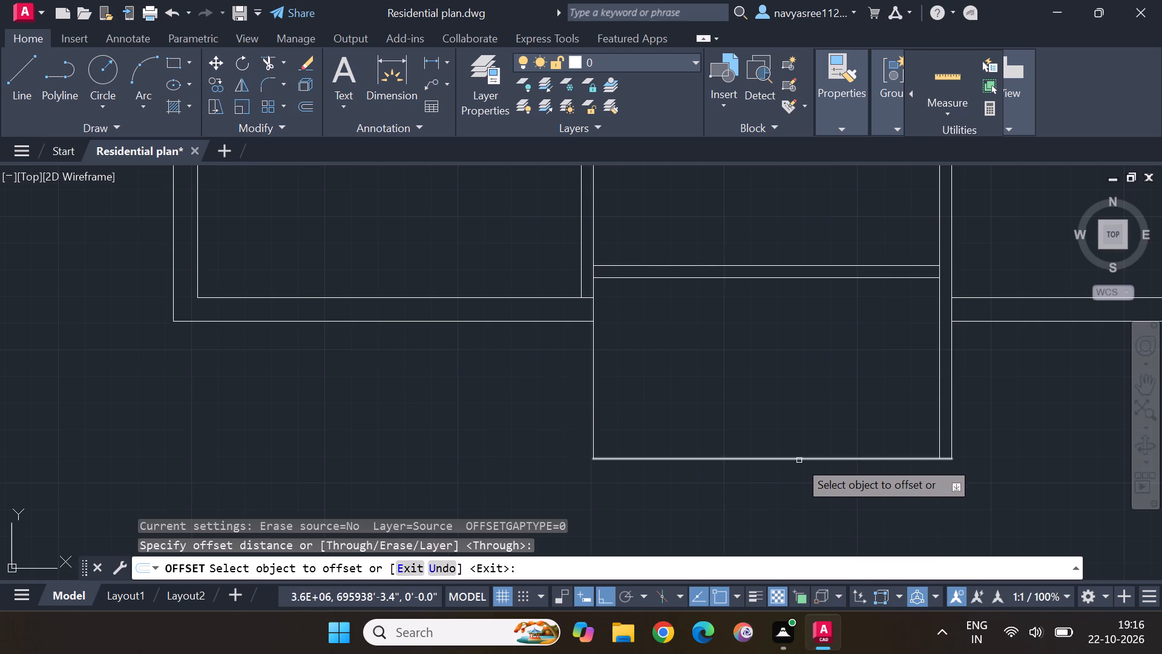
click(799, 458)
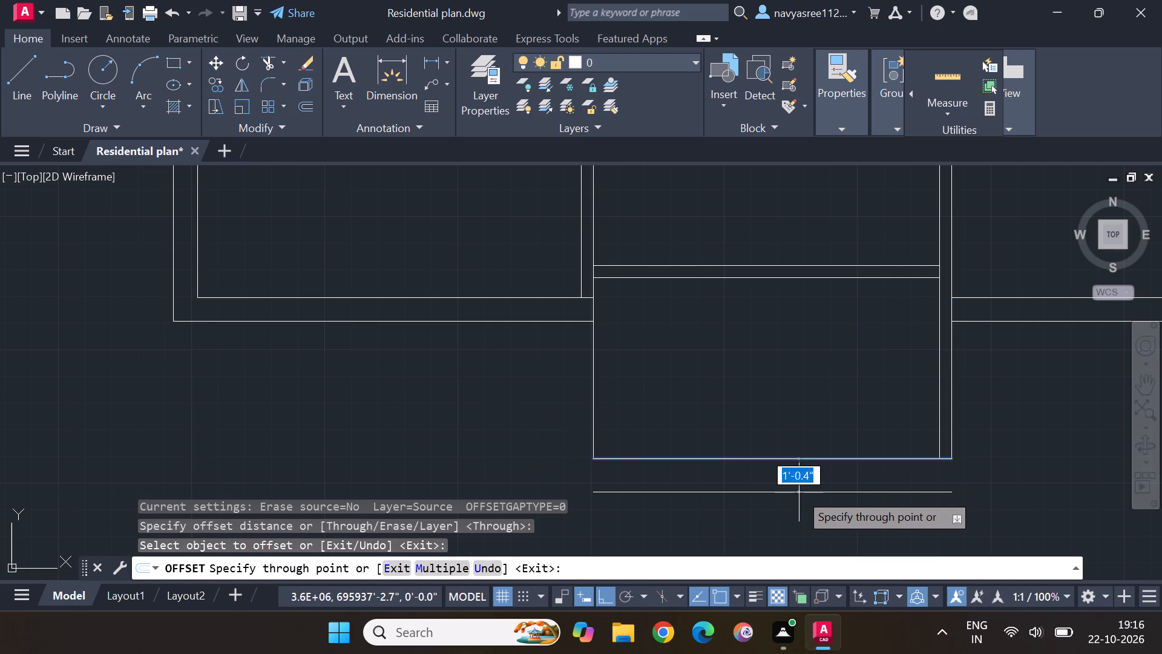
key(9)
key(shift+quotedbl)
key(Return)
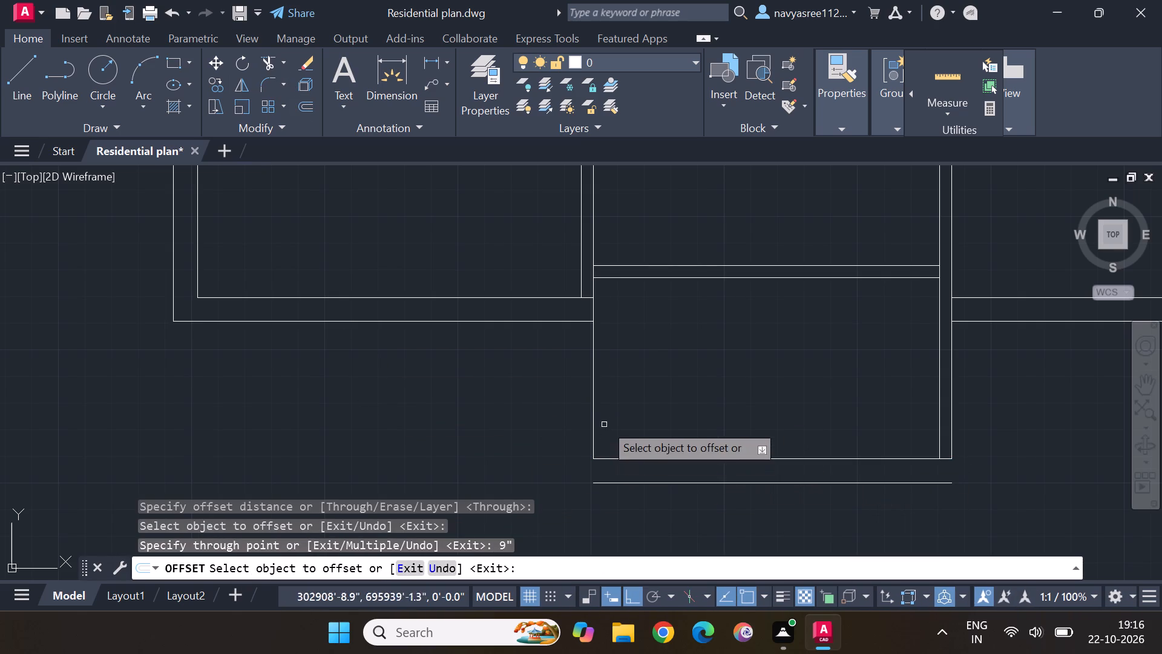
Offset the left line of the projecting bottom-centre room 9" outward.
click(592, 389)
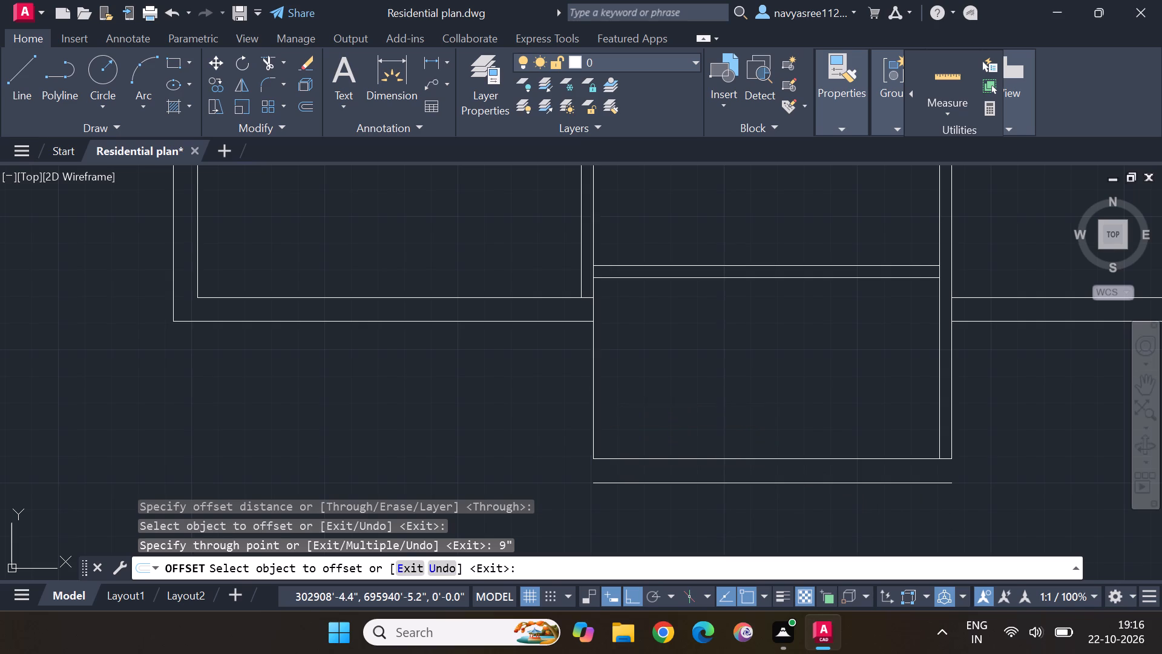
key(9)
key(shift+quotedbl)
key(Return)
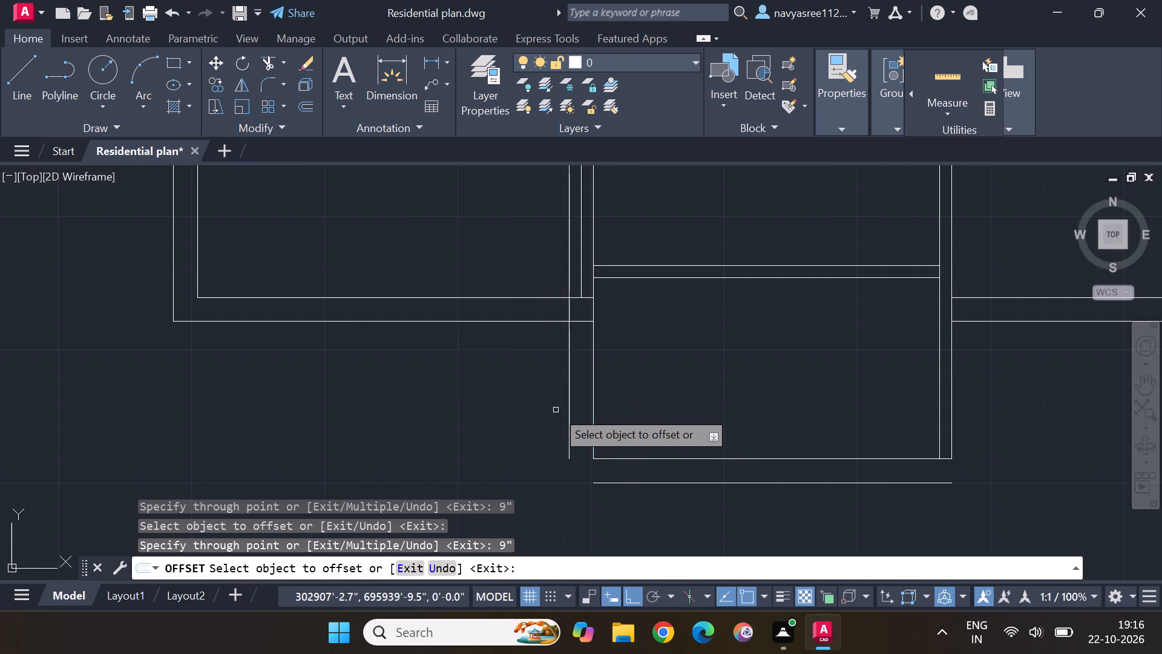
Trim the new left offset line where it runs up through the bottom-left room.
click(269, 65)
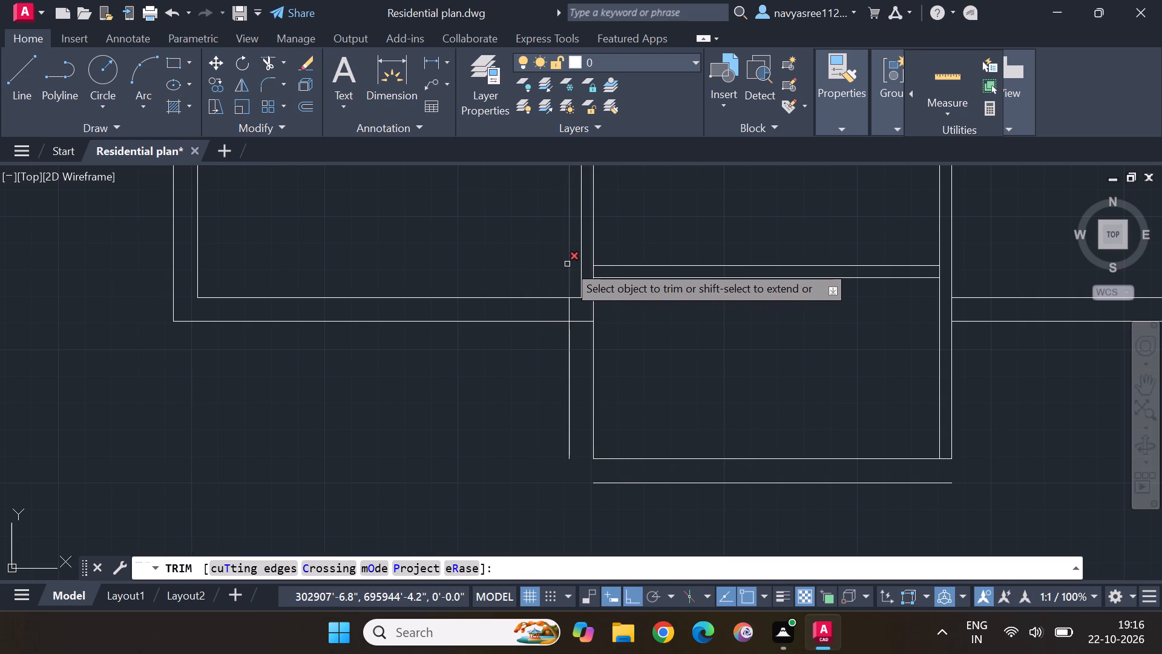
click(567, 264)
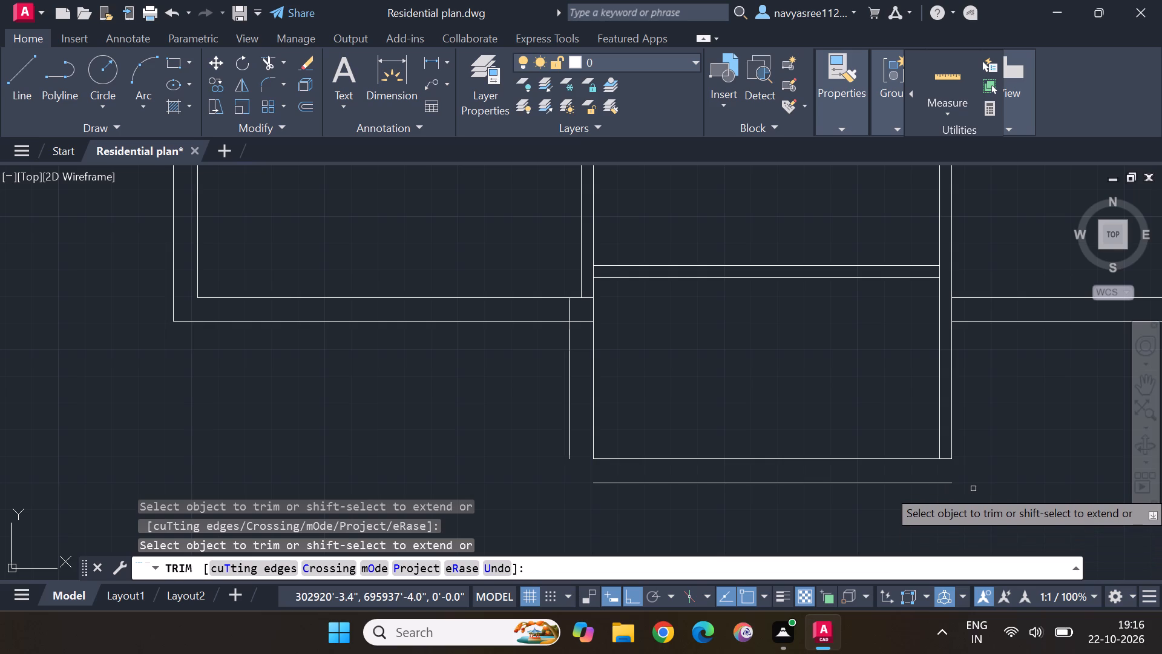
key(Escape)
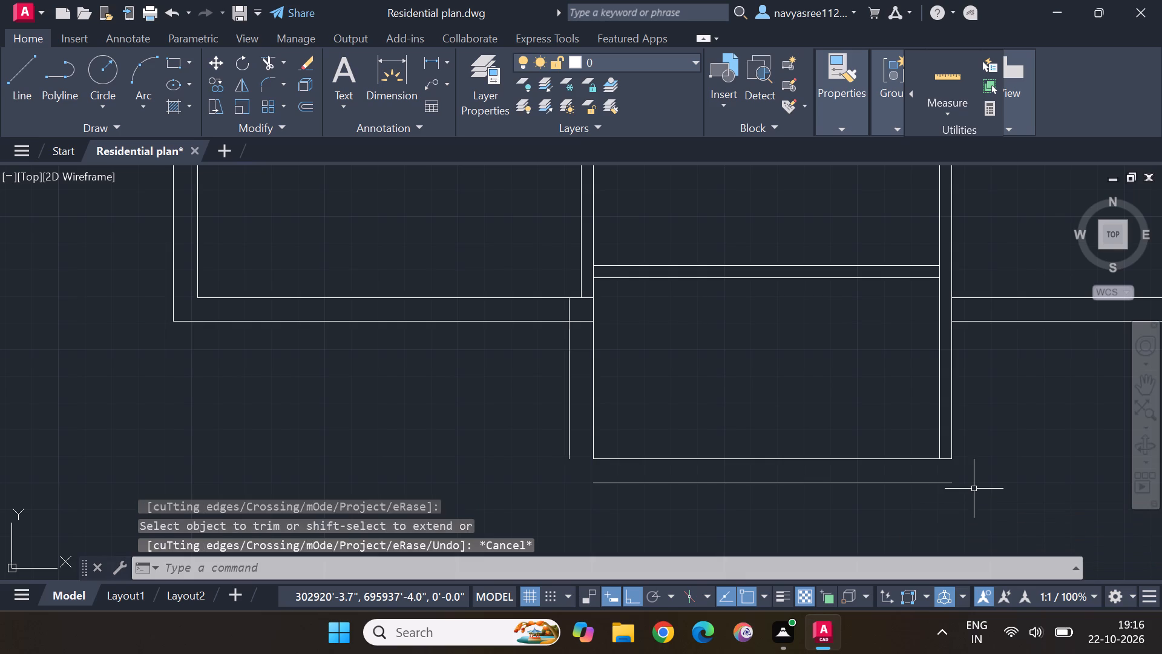
key(Escape)
key(Escape)
key(Escape)
Stretch the left end of the bottom-right outer line to the inner line of the projecting room's right wall.
click(985, 319)
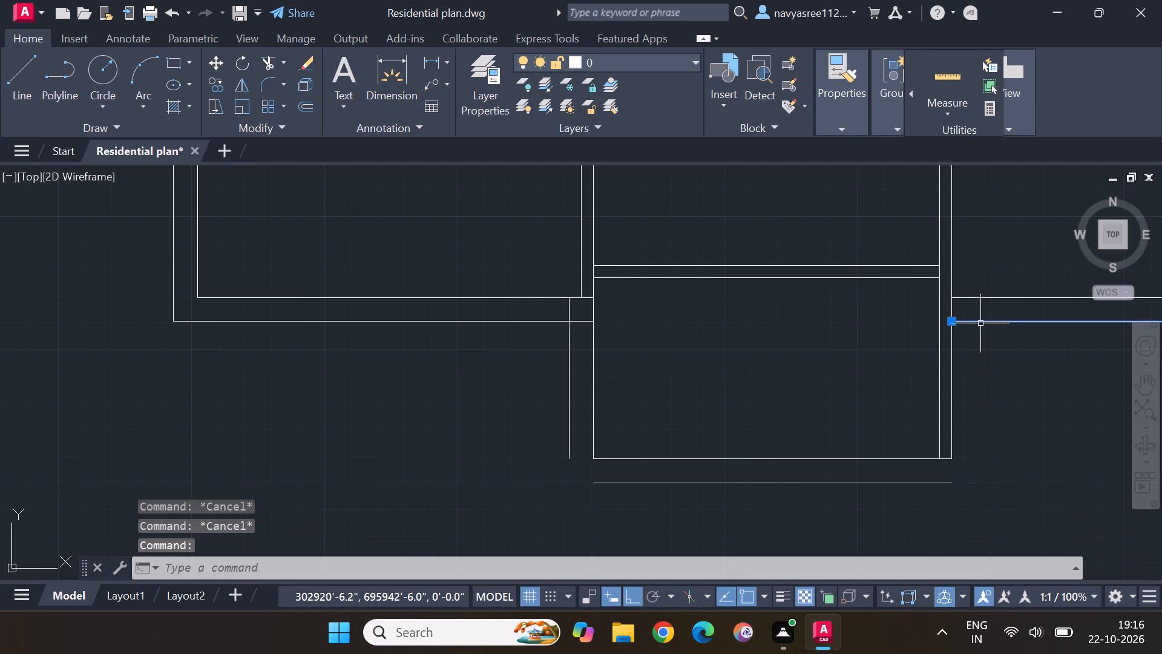
scroll(980, 323, up, 3)
click(864, 312)
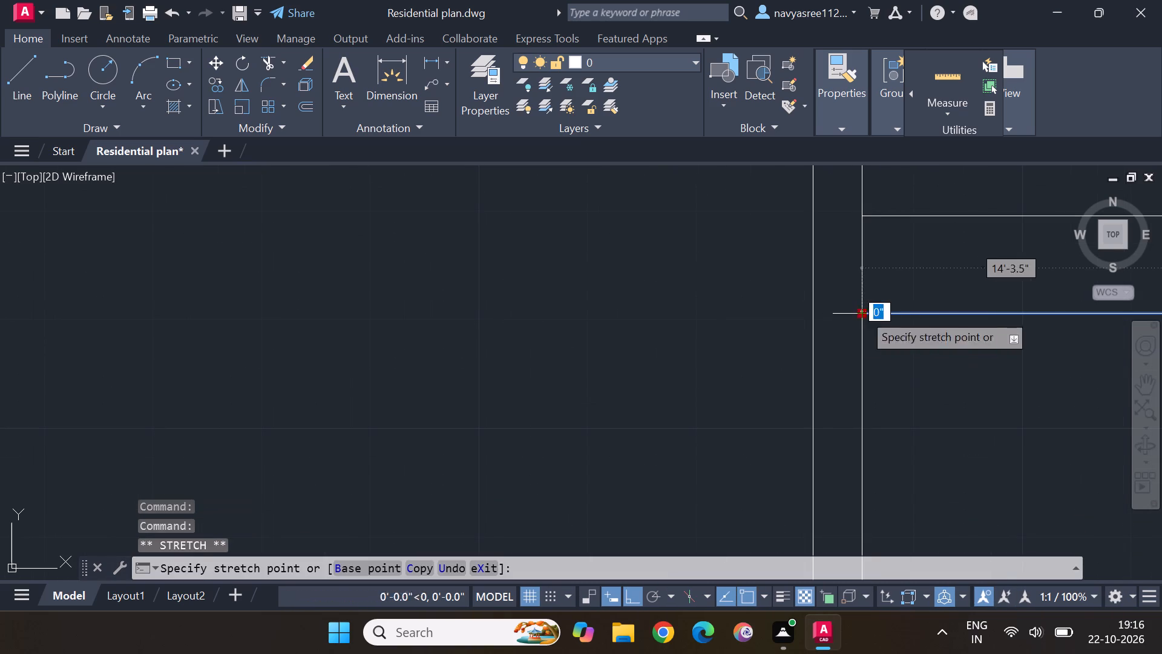
click(815, 318)
key(Escape)
key(Escape)
scroll(907, 406, down, 3)
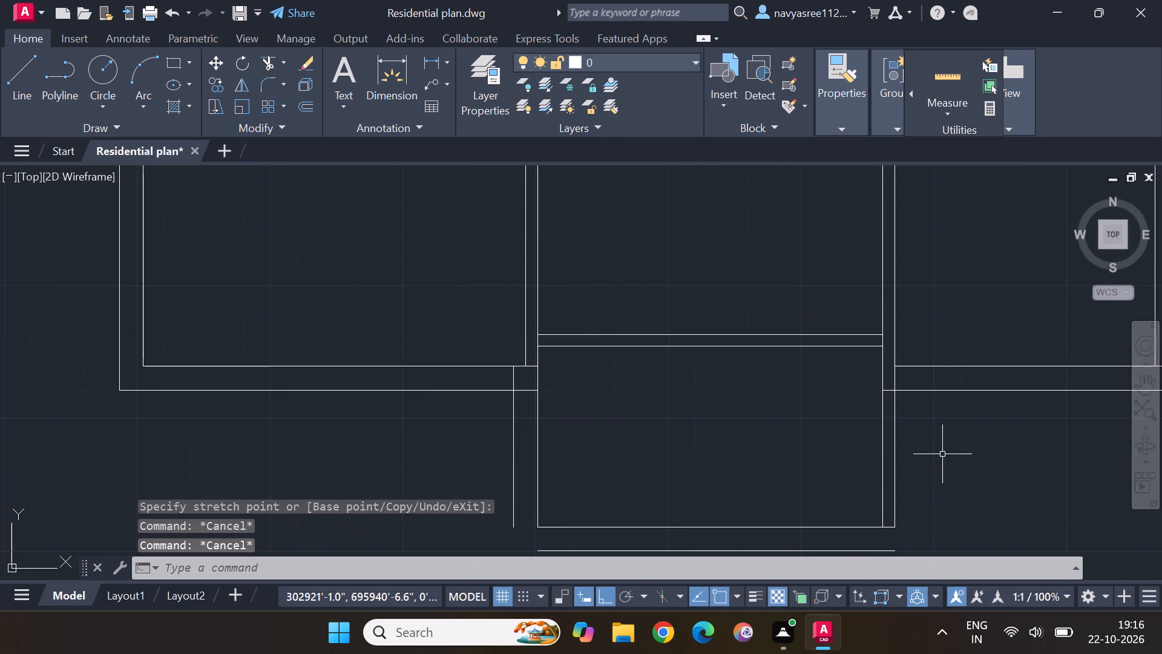
Trim the outer line of the projecting room's right wall below the exterior wall, and the bottom line's leftover right end.
middle_drag(946, 458, 970, 392)
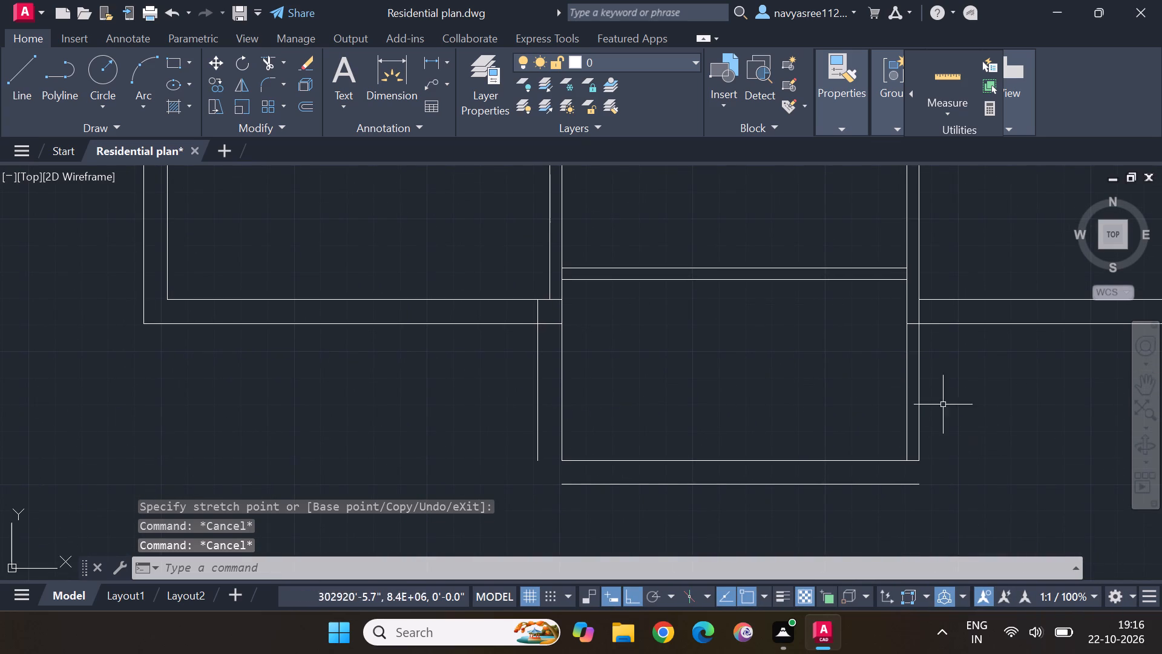
click(264, 67)
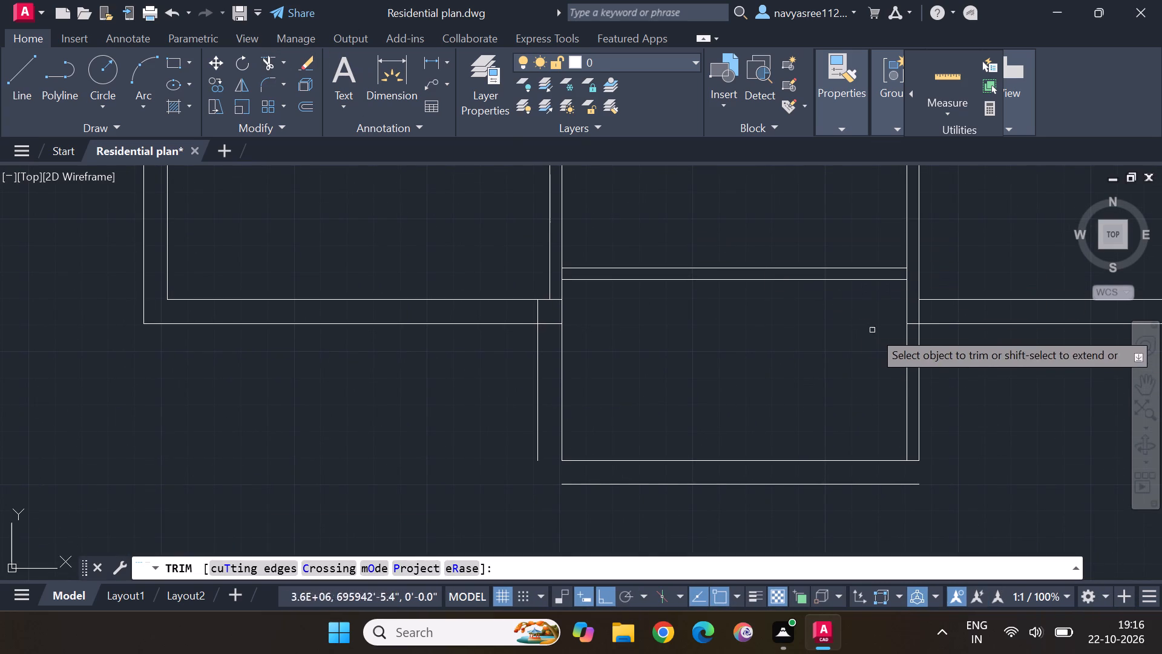
click(921, 365)
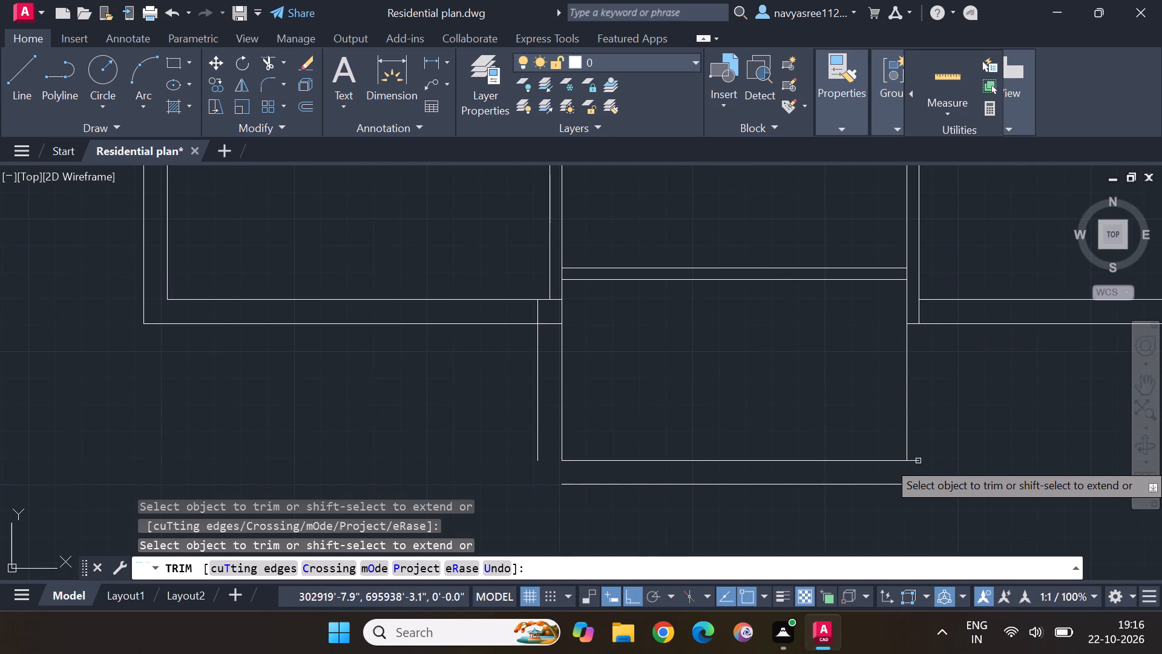
click(917, 461)
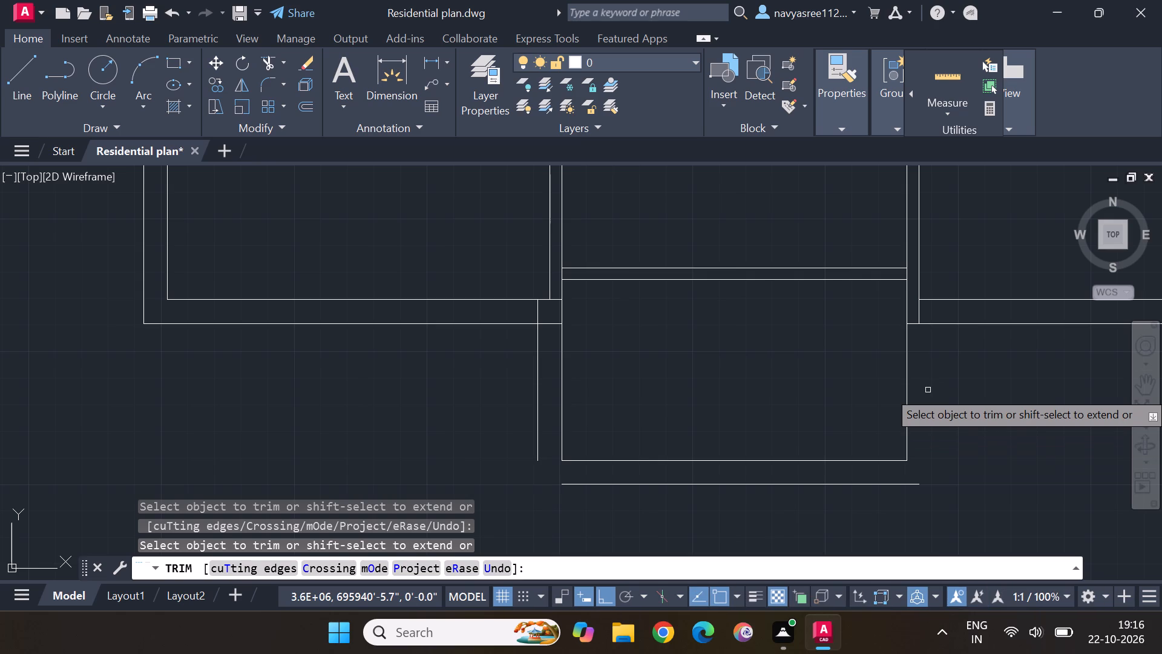
key(Escape)
key(Escape)
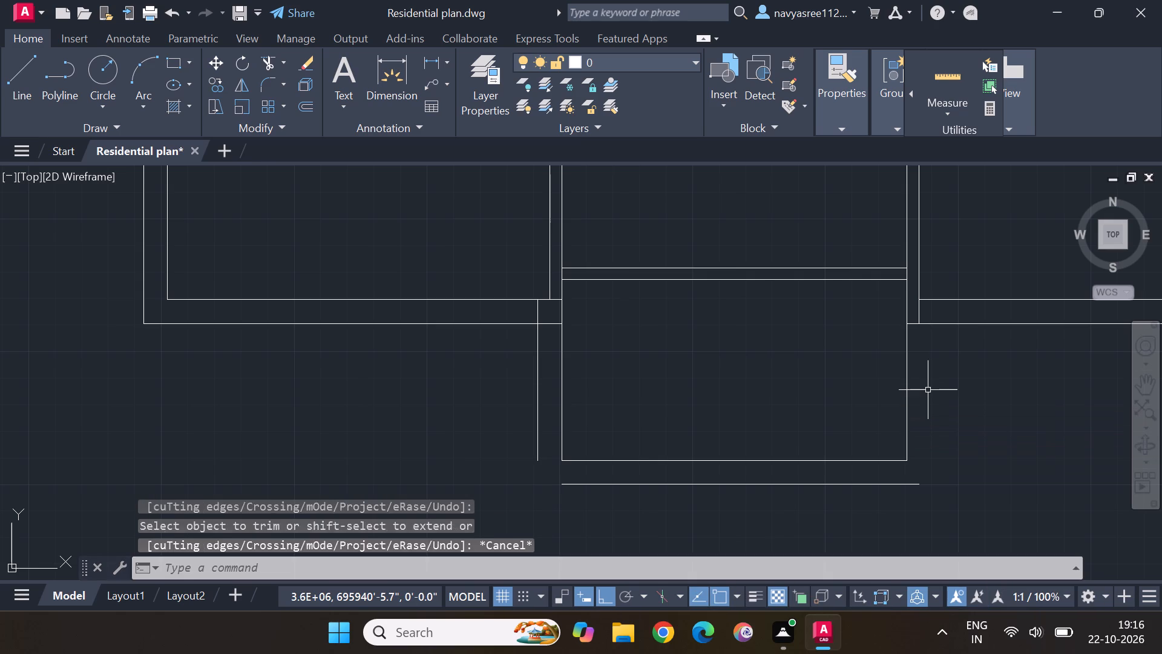
key(Escape)
Offset the projecting room's remaining right wall line 9" outward.
click(303, 107)
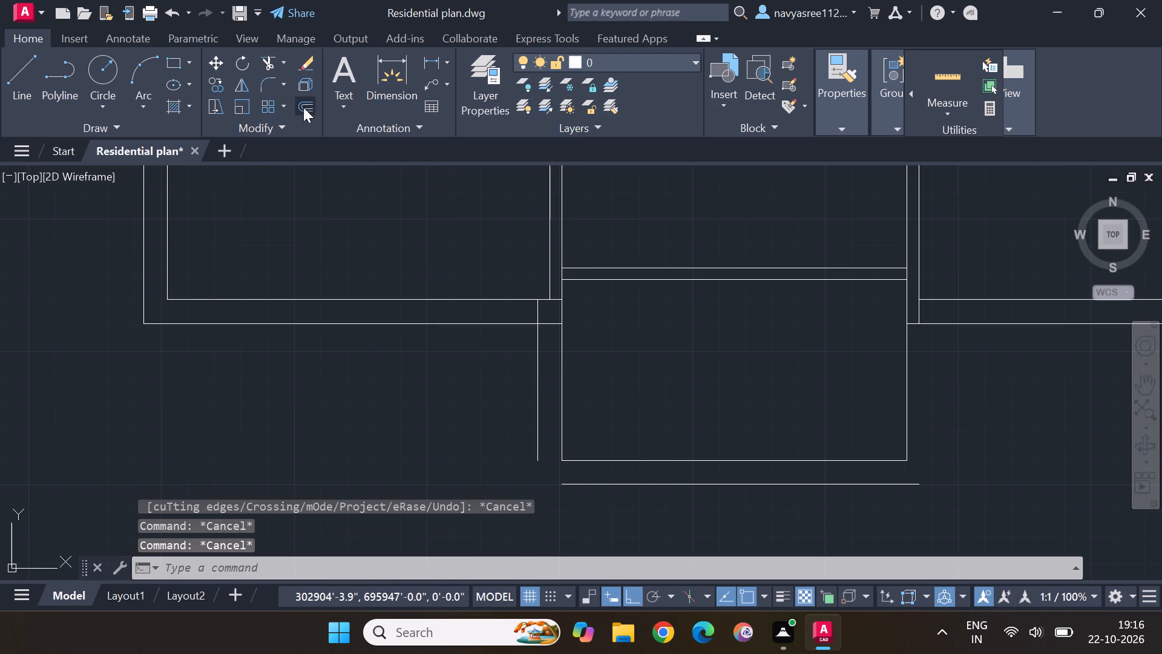
key(Return)
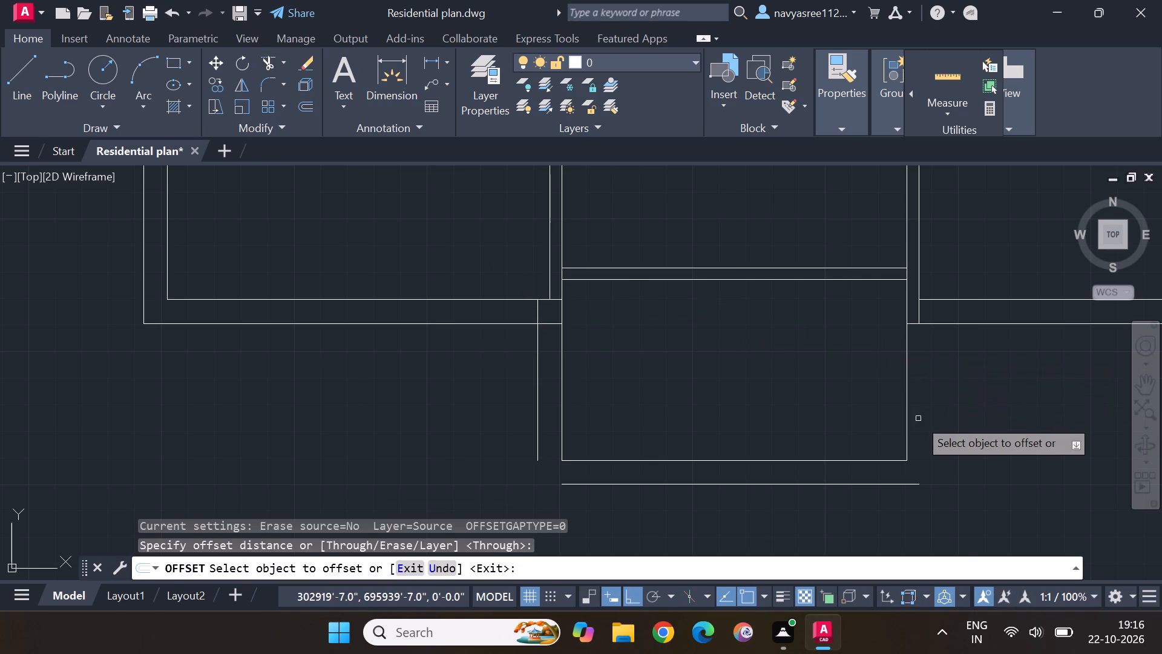
click(908, 428)
text(9")
key(Return)
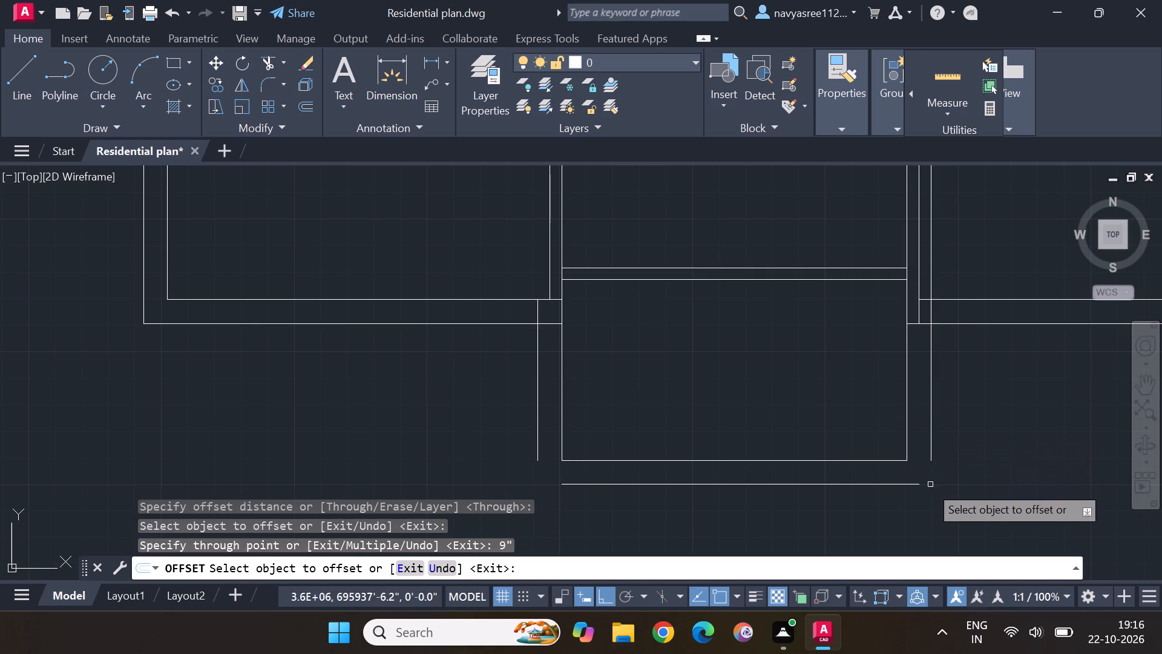
key(Escape)
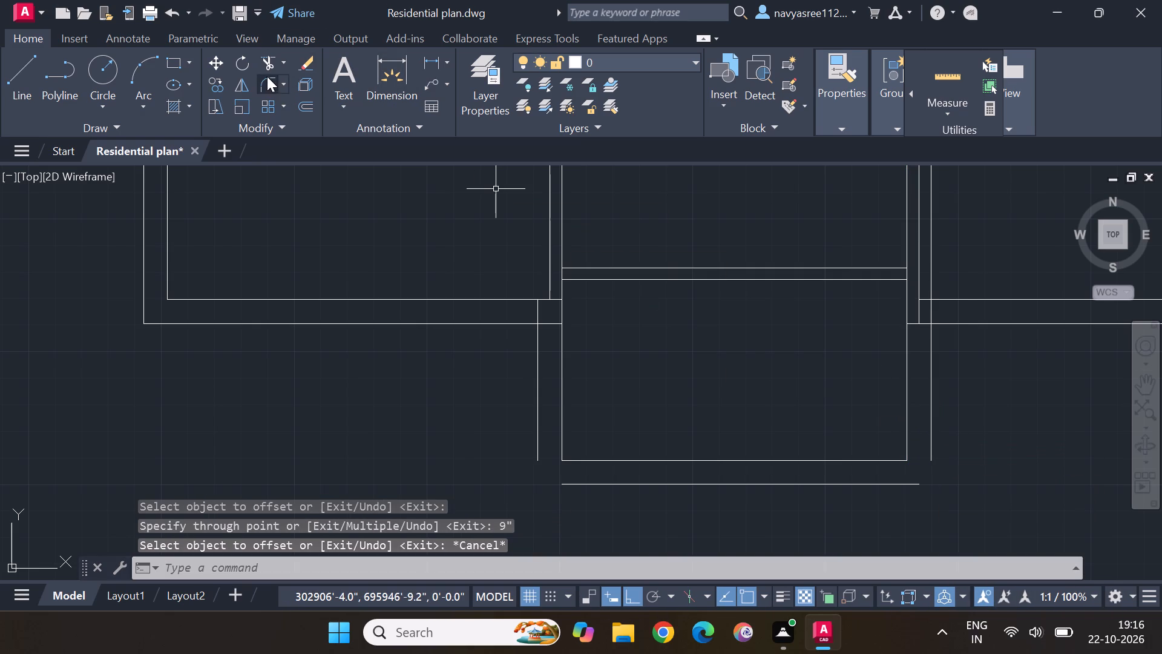
Fillet the projecting room's outer side lines with its outer bottom line to close both lower corners.
click(266, 75)
click(536, 438)
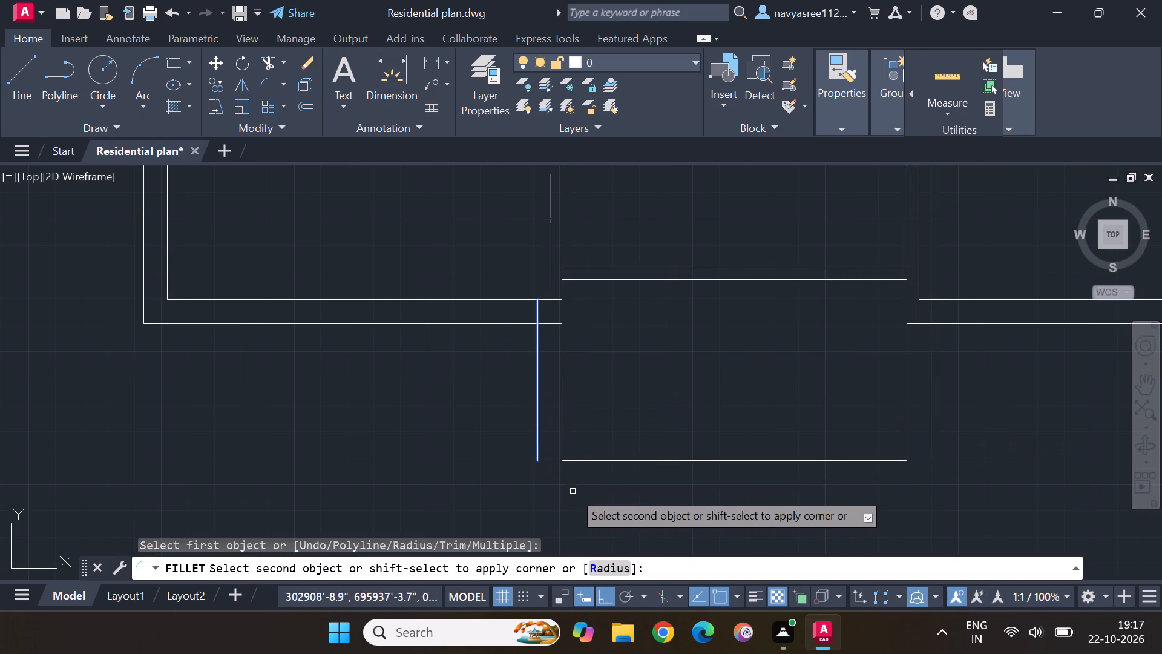
click(578, 486)
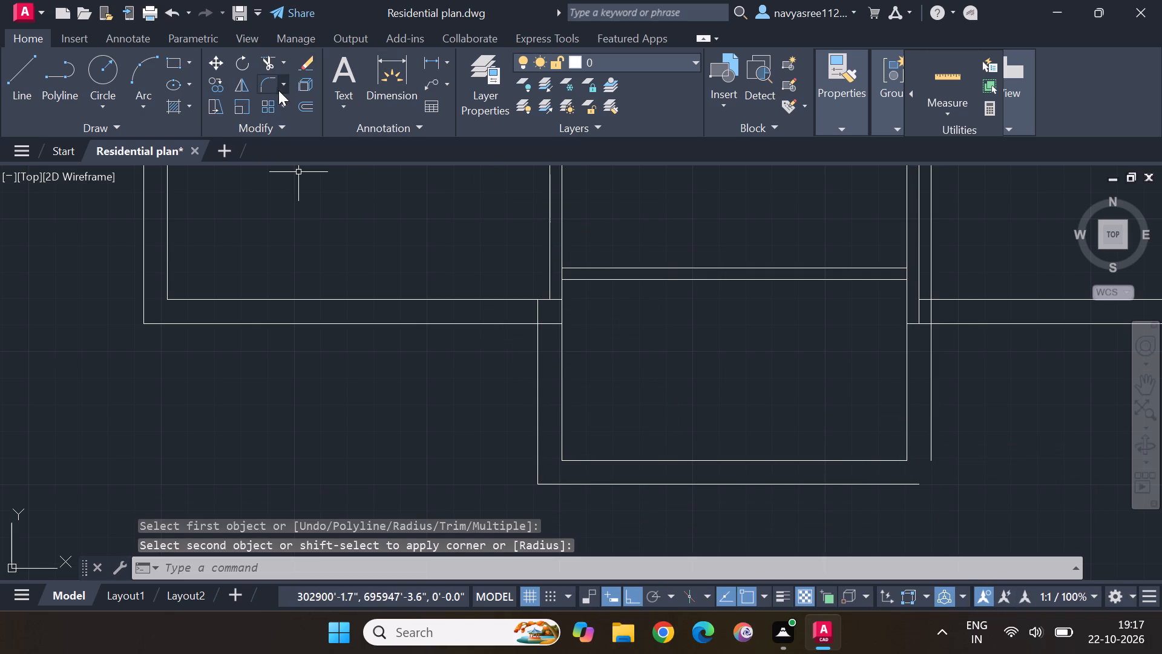
click(264, 83)
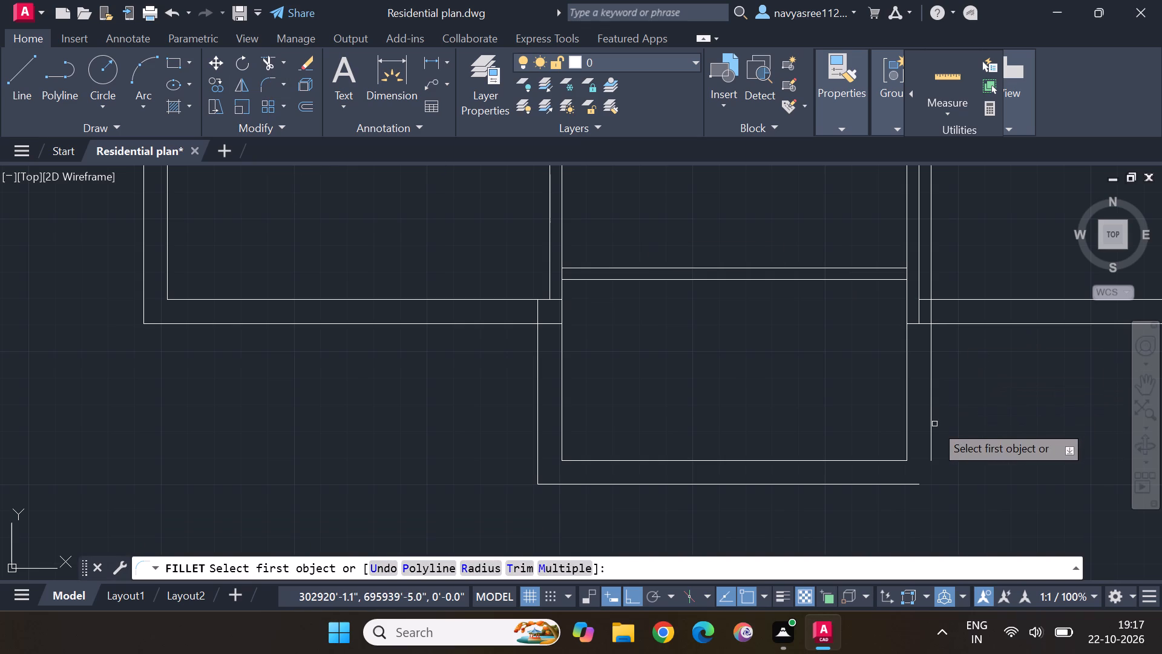
click(932, 429)
click(906, 486)
key(Escape)
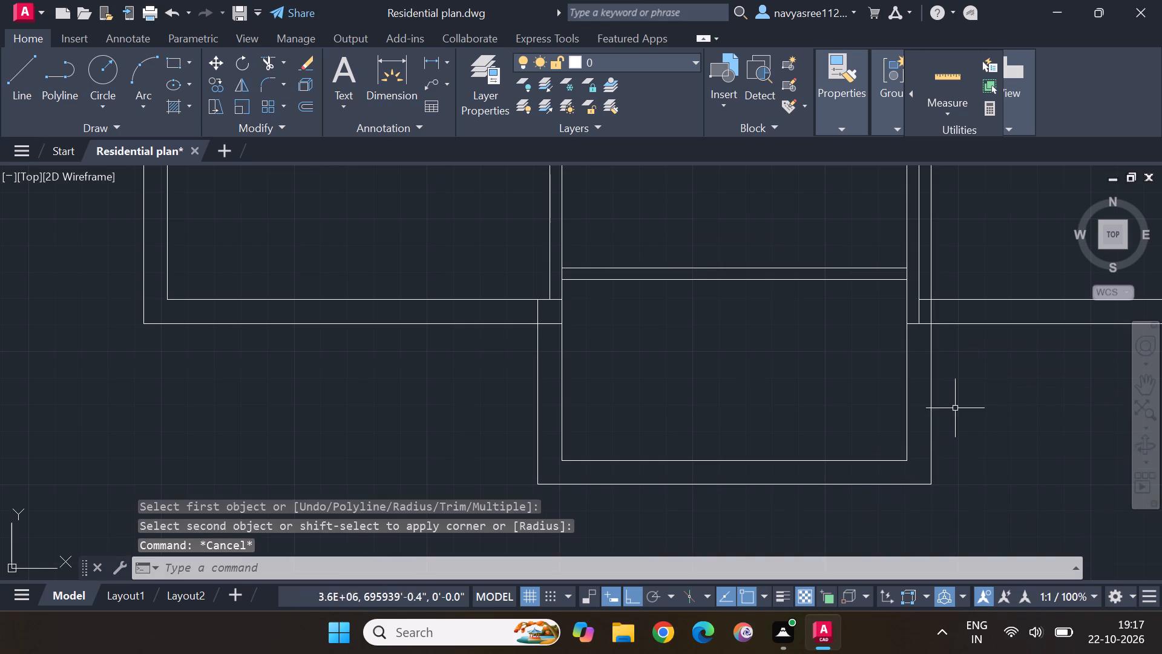
Trim the overlapping lines at the projecting room's right junction, including its outer line above the exterior wall and the leftover stubs.
middle_drag(965, 321, 990, 469)
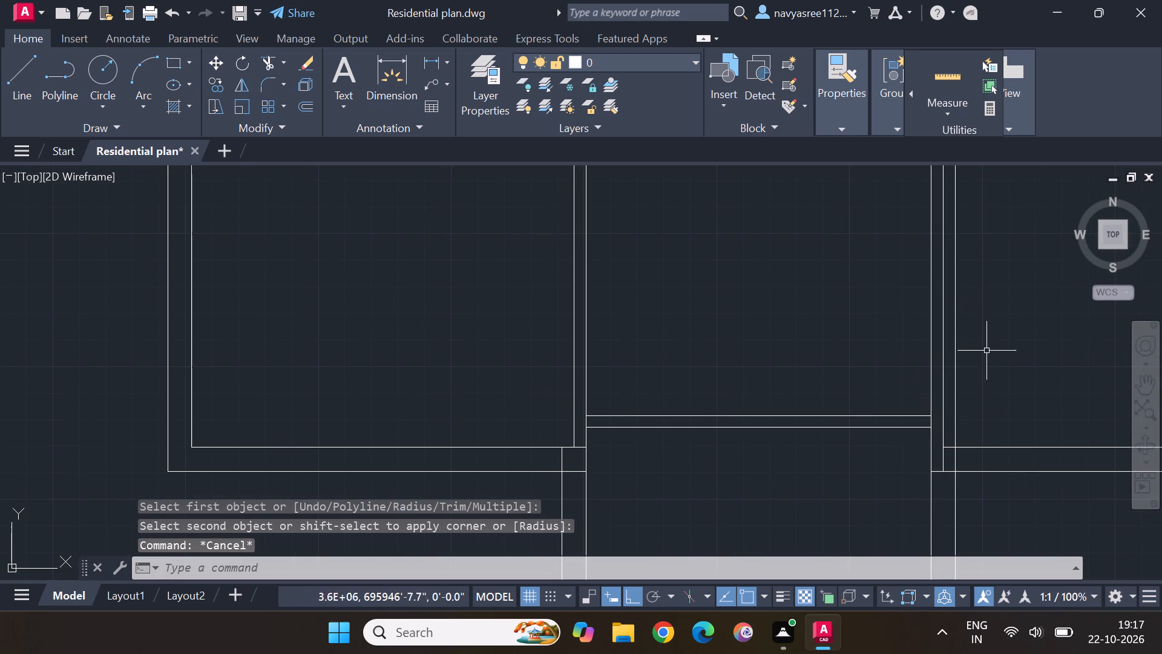
click(266, 60)
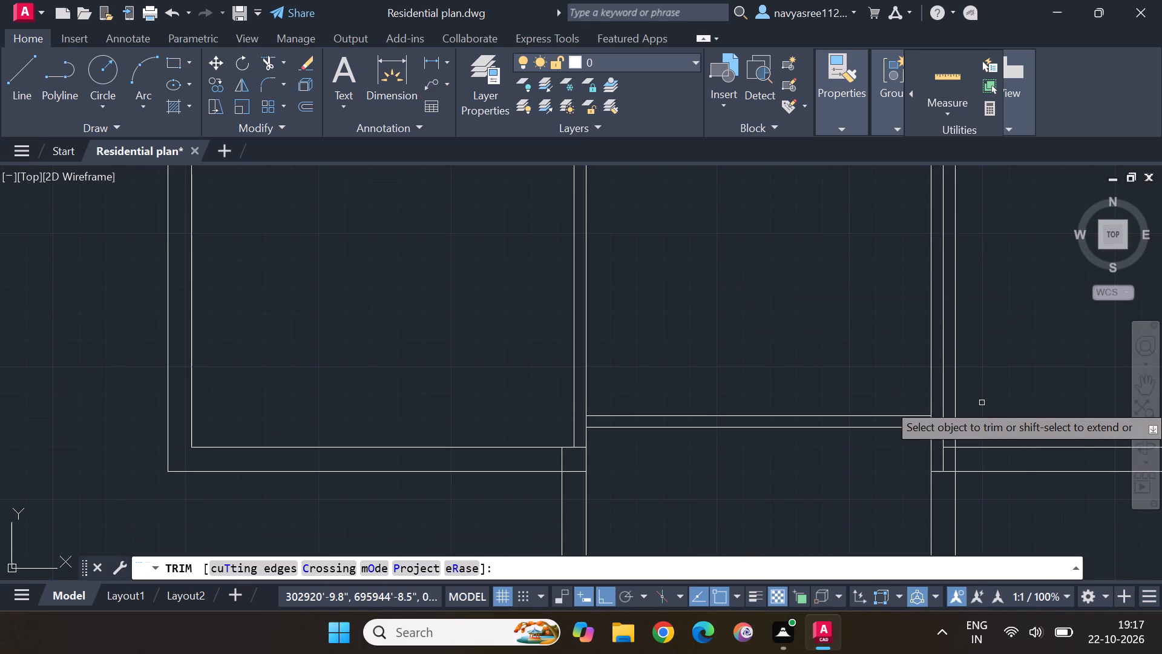
click(956, 414)
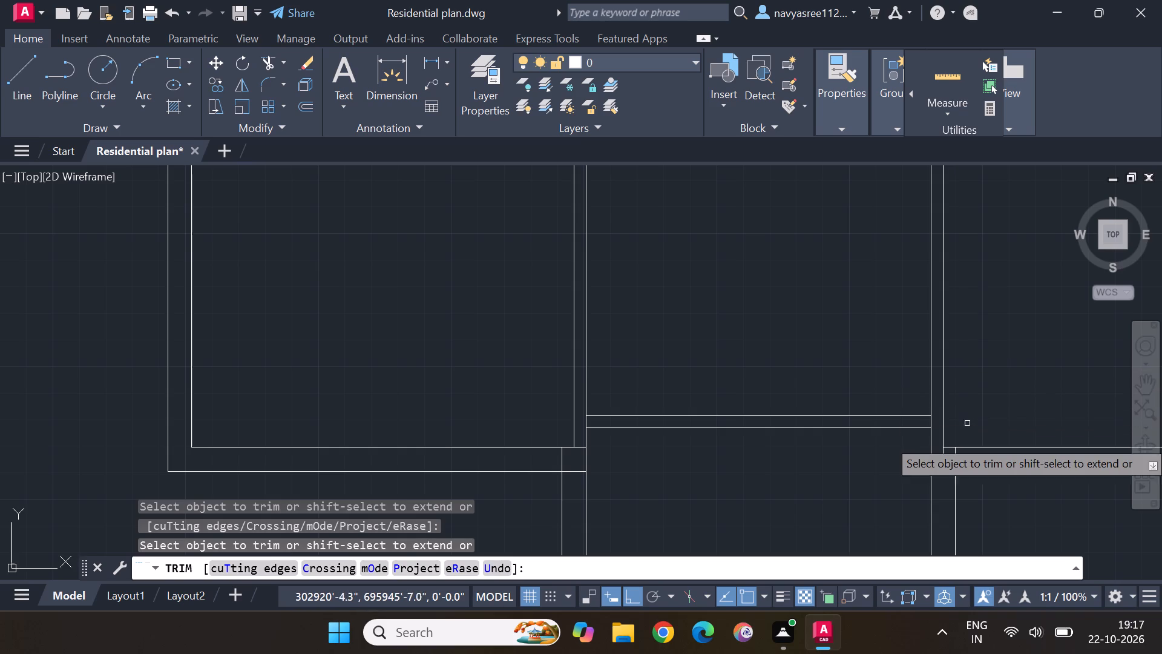
click(954, 463)
click(942, 464)
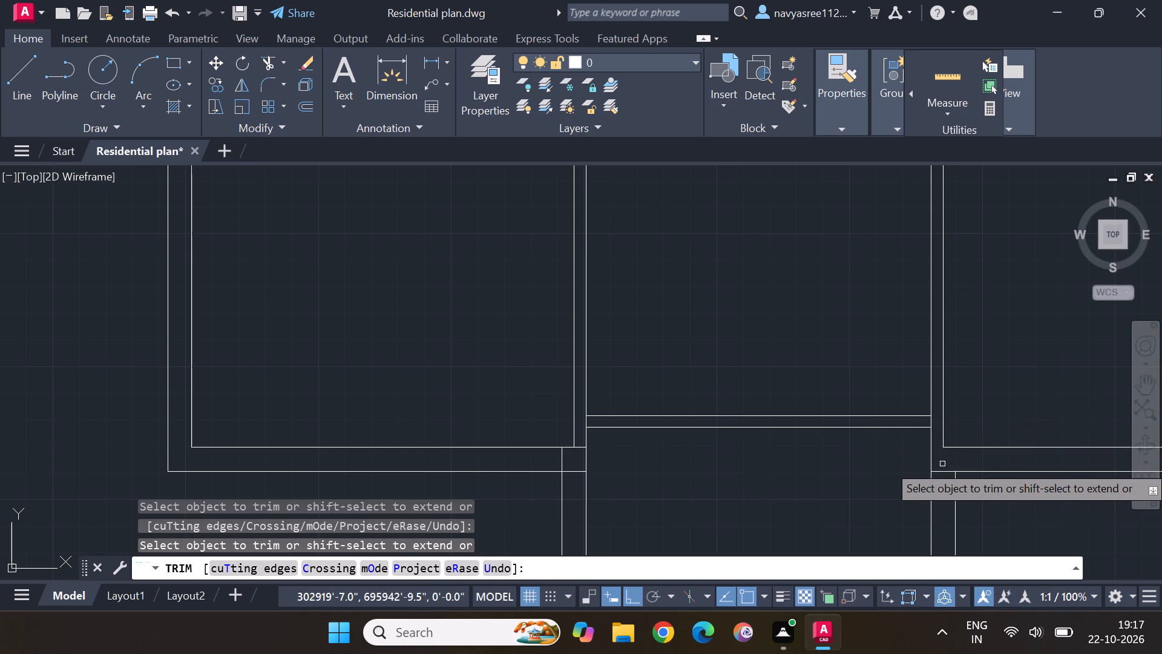
click(943, 474)
Trim the side wall lines at both ends of the wall above the projecting room to open its two junctions.
scroll(804, 483, down, 1)
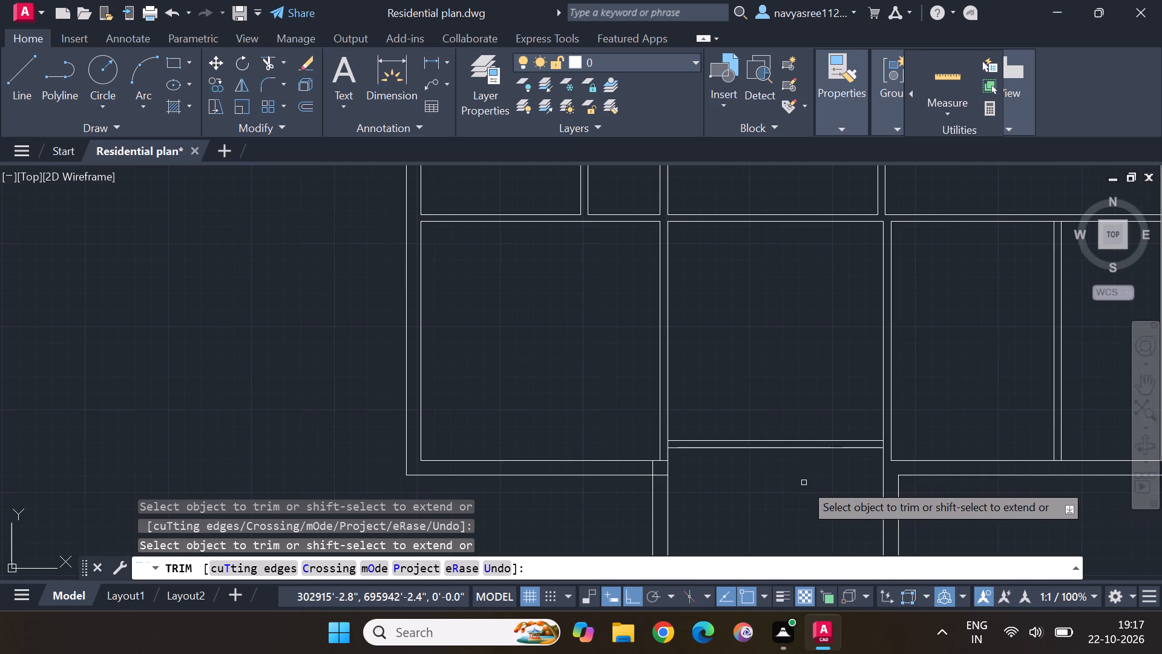
middle_drag(804, 483, 826, 441)
scroll(741, 397, up, 2)
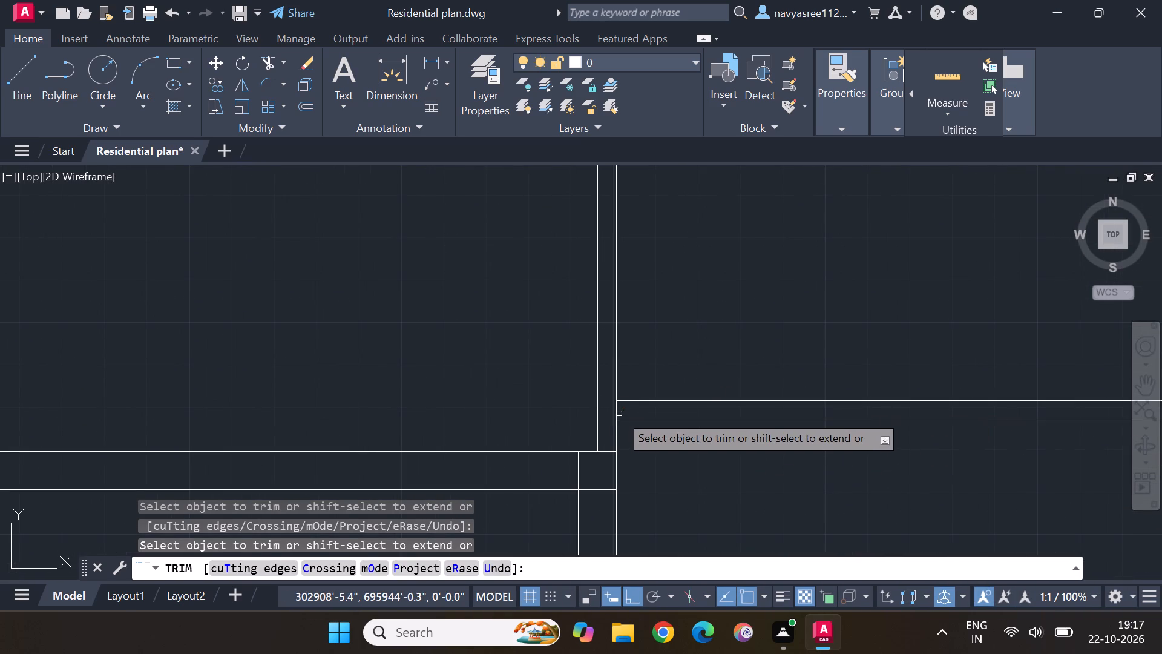
click(619, 414)
click(615, 410)
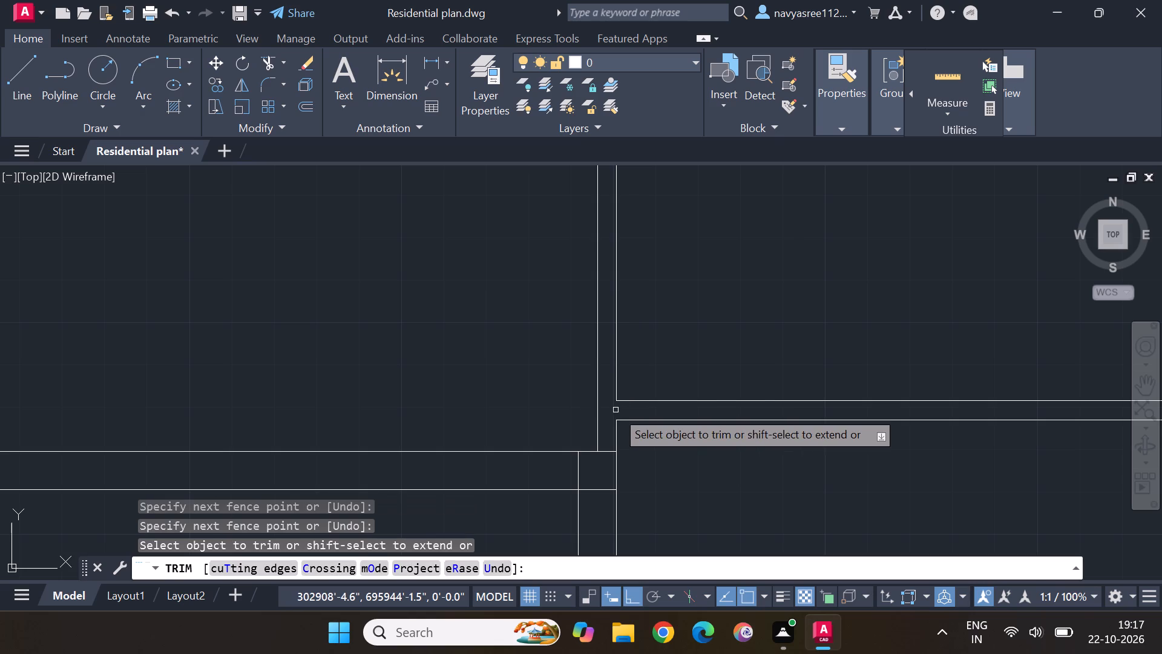
scroll(762, 440, down, 1)
middle_drag(837, 460, 752, 469)
scroll(866, 460, up, 2)
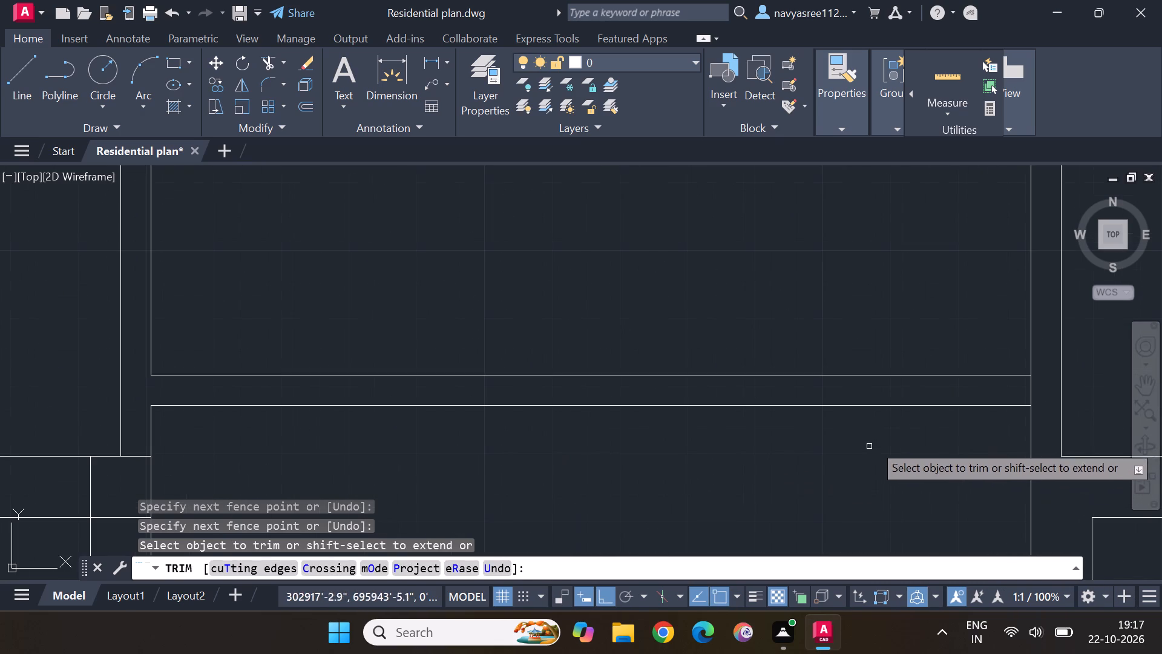
click(1032, 390)
scroll(978, 429, down, 2)
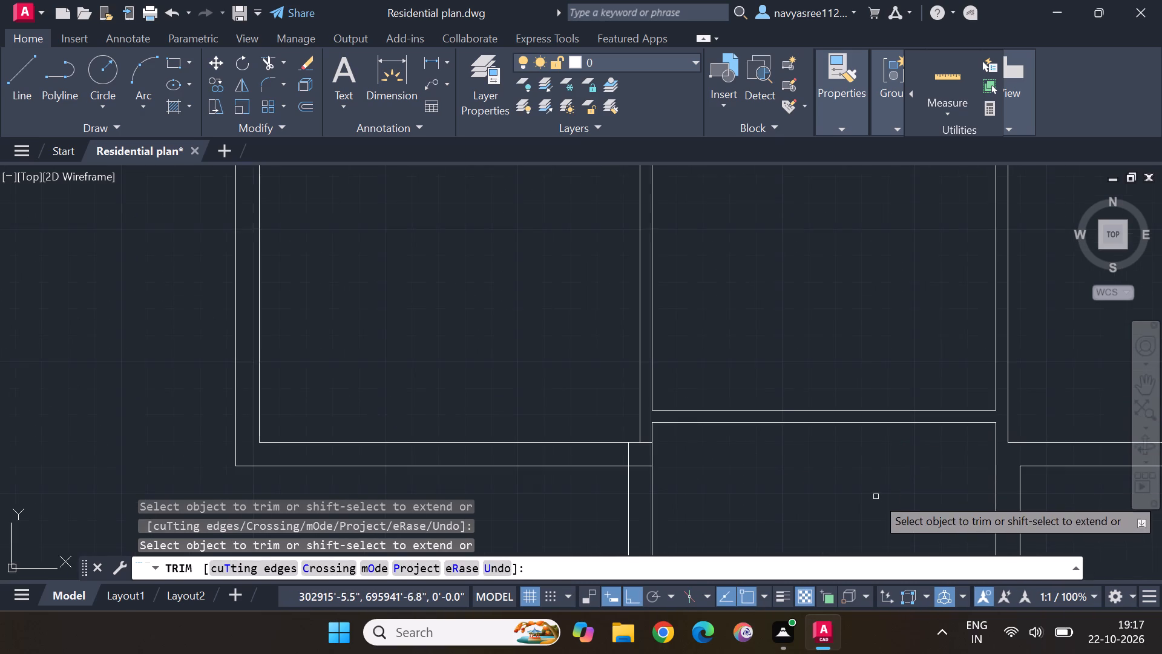
Trim the overlapping vertical and horizontal stubs where the projecting room's left wall meets the bottom exterior wall.
middle_drag(876, 497, 1053, 420)
scroll(824, 362, up, 2)
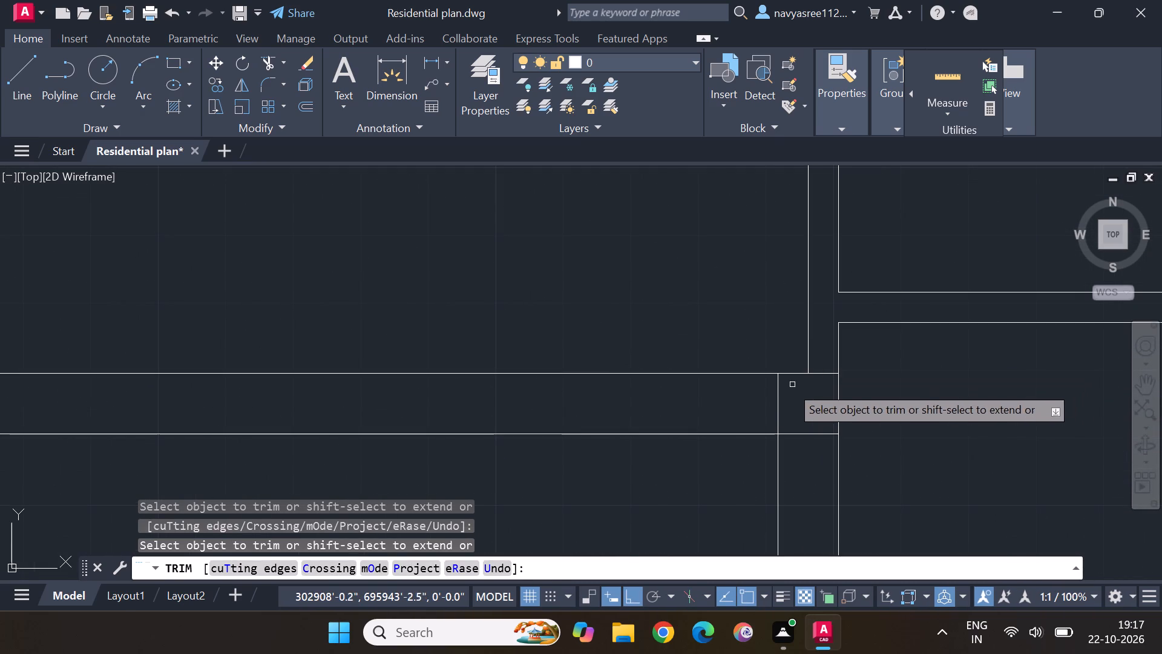
click(776, 386)
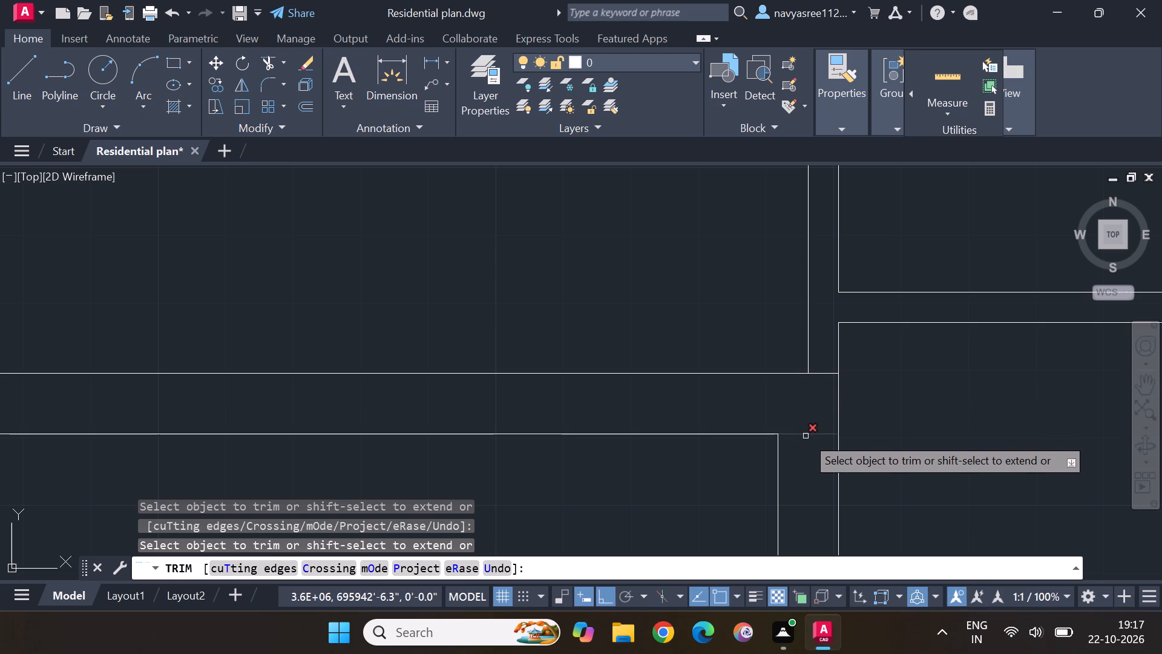
click(806, 437)
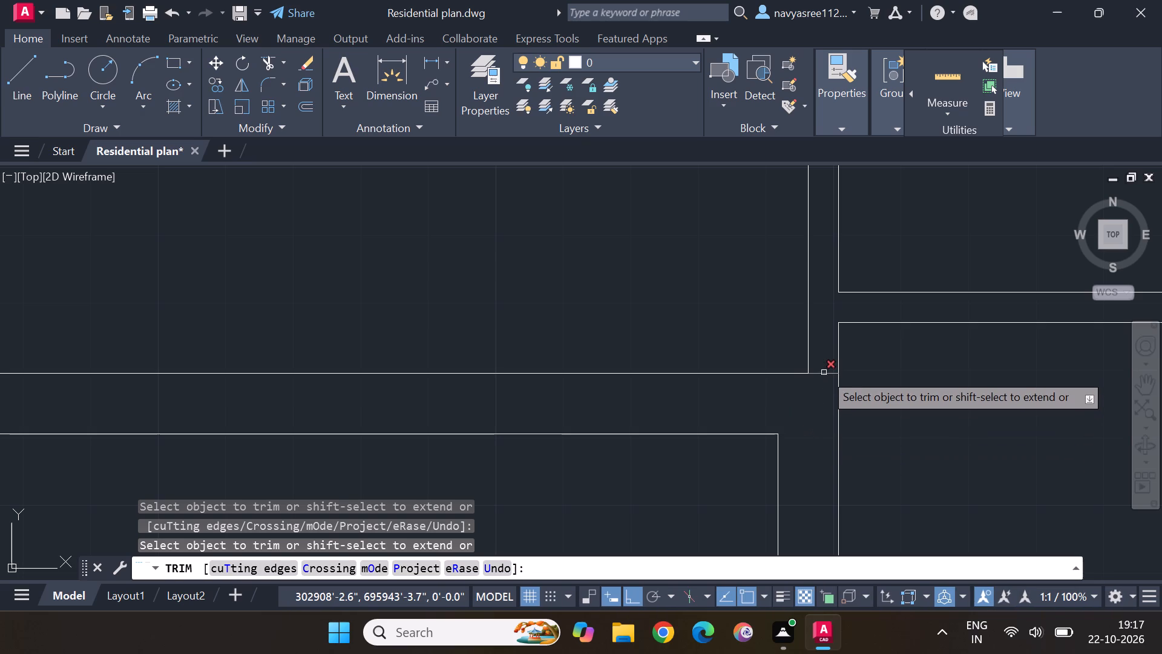
click(823, 373)
drag(824, 371, 824, 377)
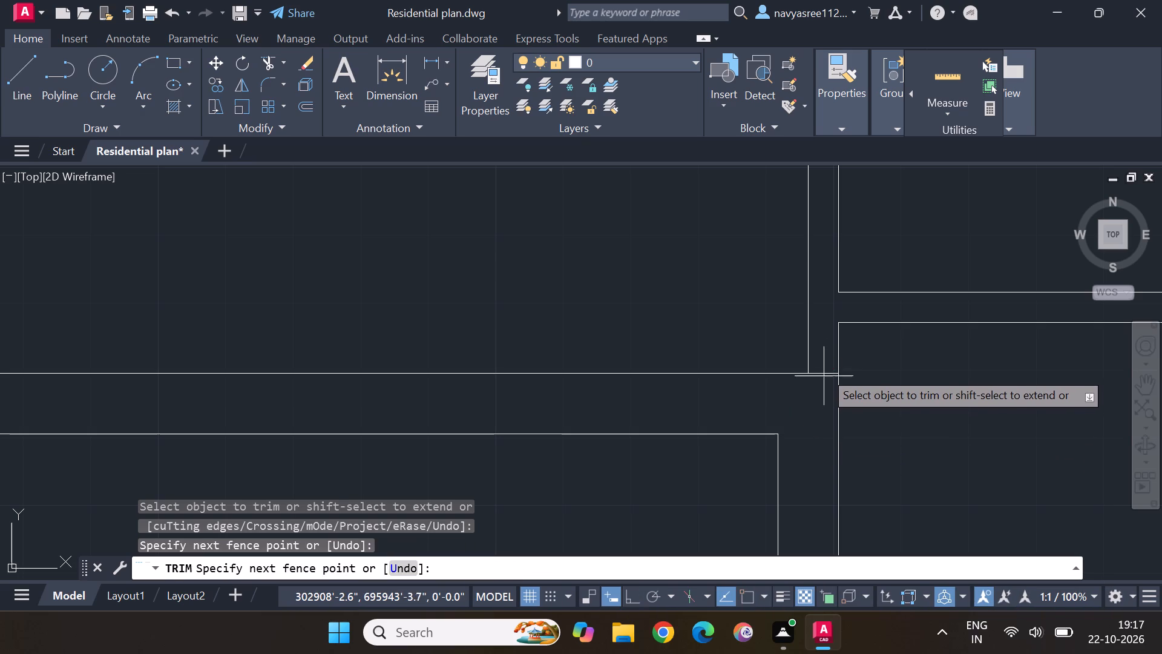
drag(824, 377, 824, 385)
key(Escape)
key(Escape)
Trim the top exterior line's overhang beyond the plan's top-left outer corner.
scroll(922, 384, down, 2)
middle_drag(980, 443, 719, 347)
scroll(859, 326, down, 2)
middle_drag(953, 272, 962, 461)
middle_drag(957, 259, 968, 382)
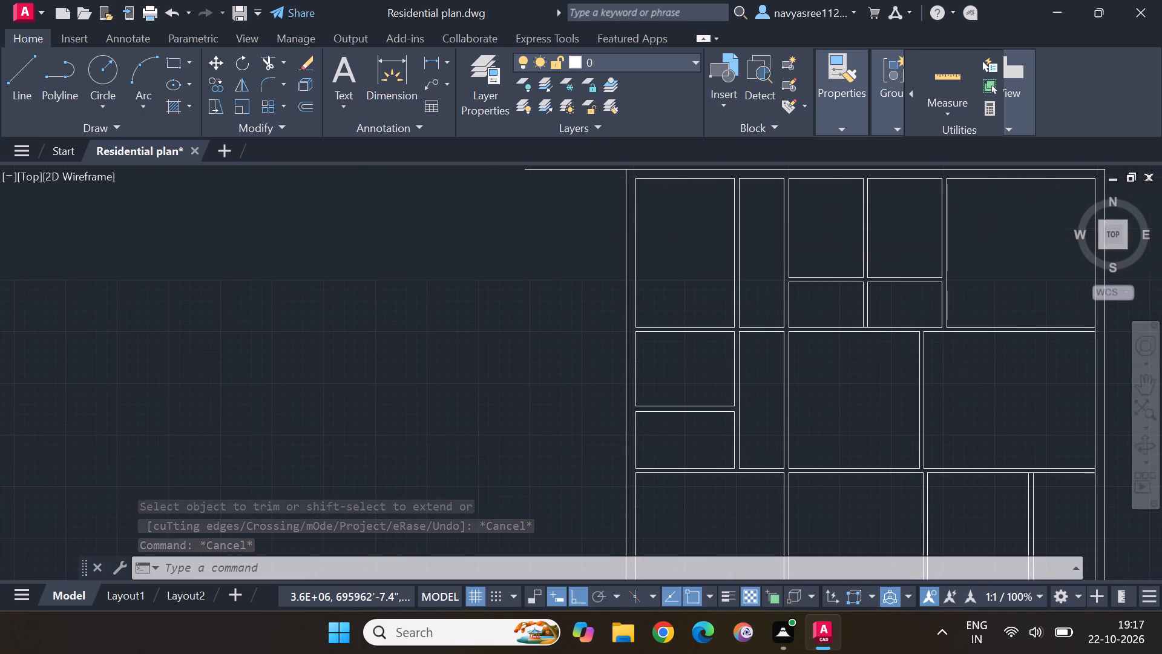
middle_drag(1083, 351, 1037, 421)
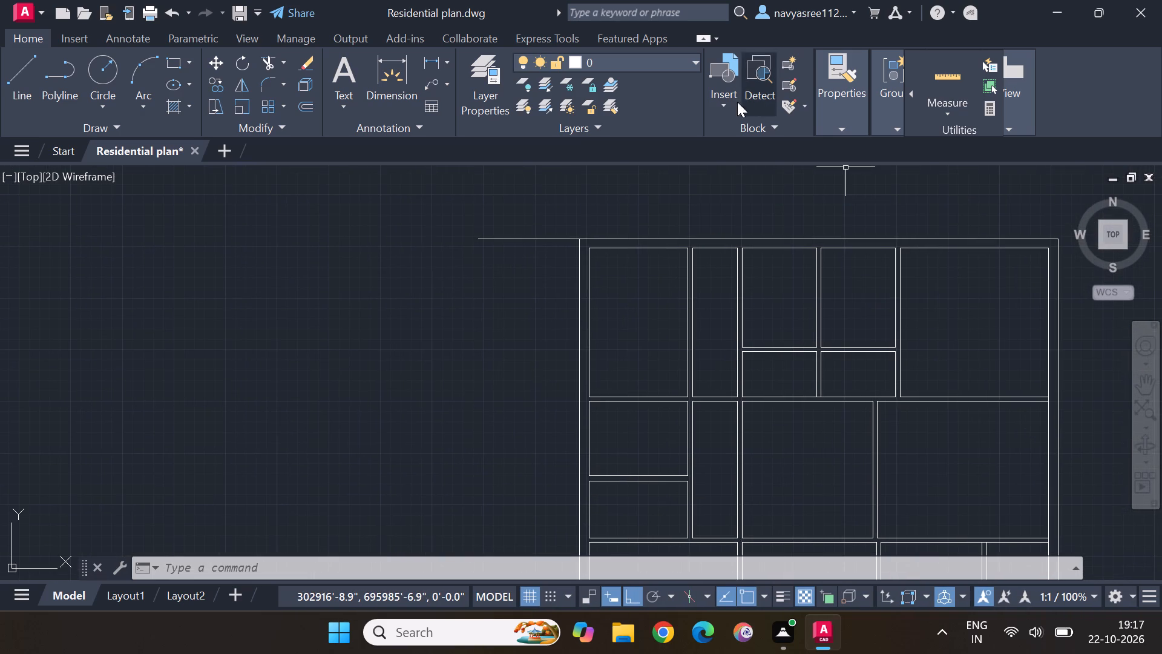
click(269, 67)
drag(531, 229, 534, 306)
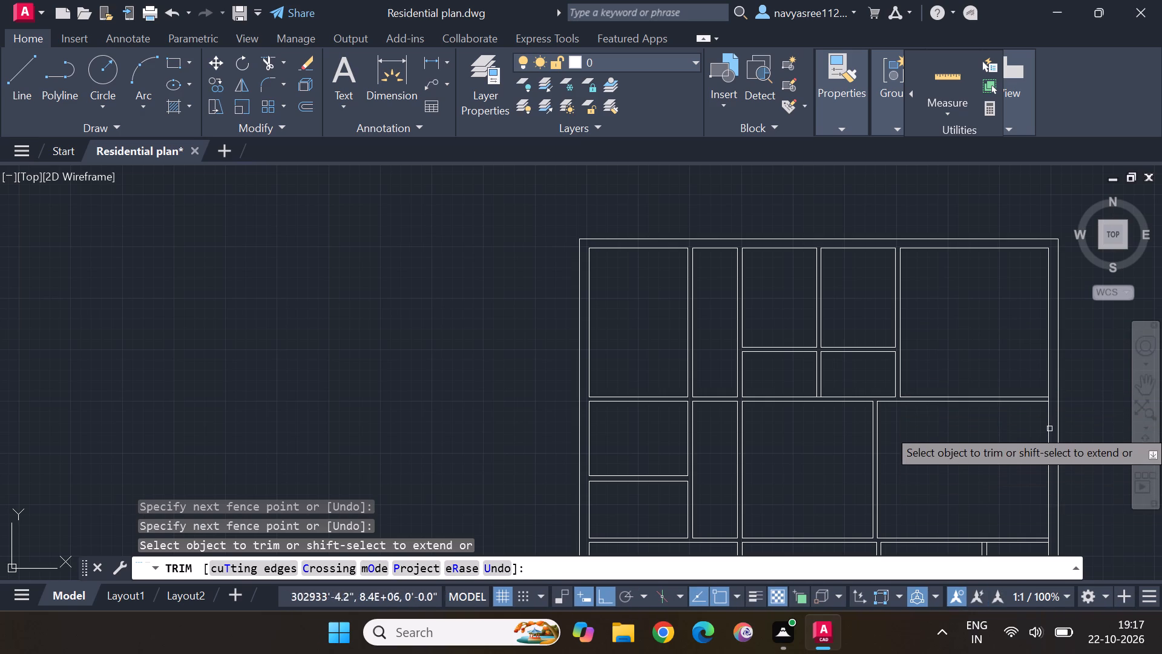
Trim the right exterior wall's inner line where the two horizontal interior walls meet it.
scroll(1046, 404, up, 3)
click(1055, 389)
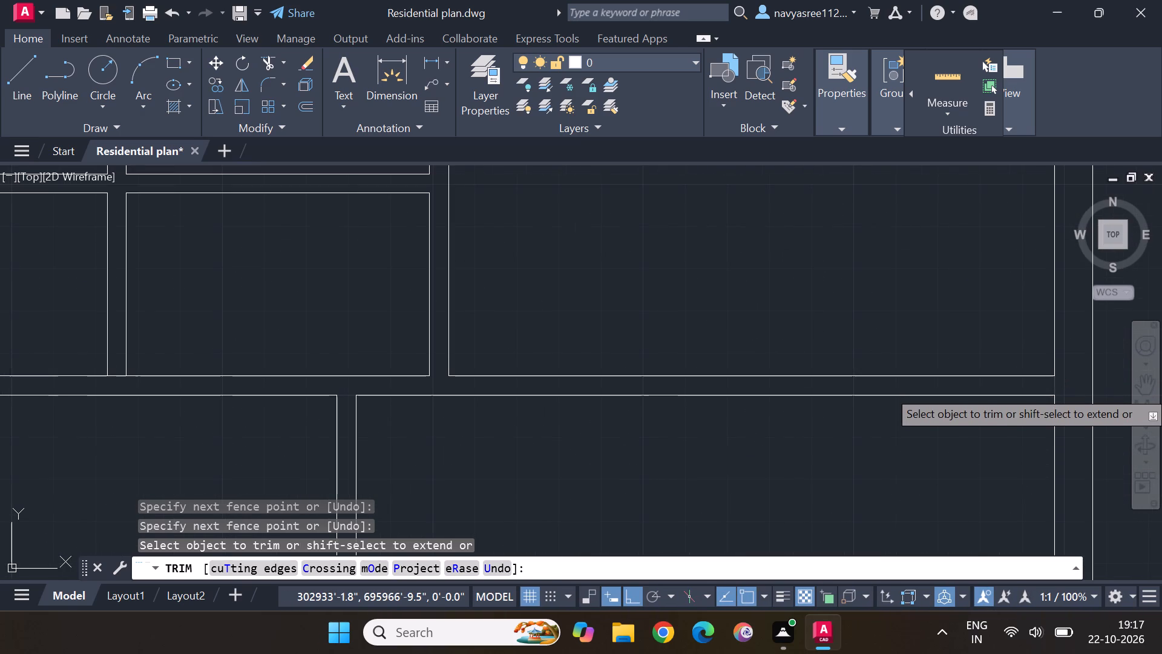
scroll(1051, 394, down, 3)
middle_drag(1003, 467, 954, 274)
scroll(1019, 372, up, 2)
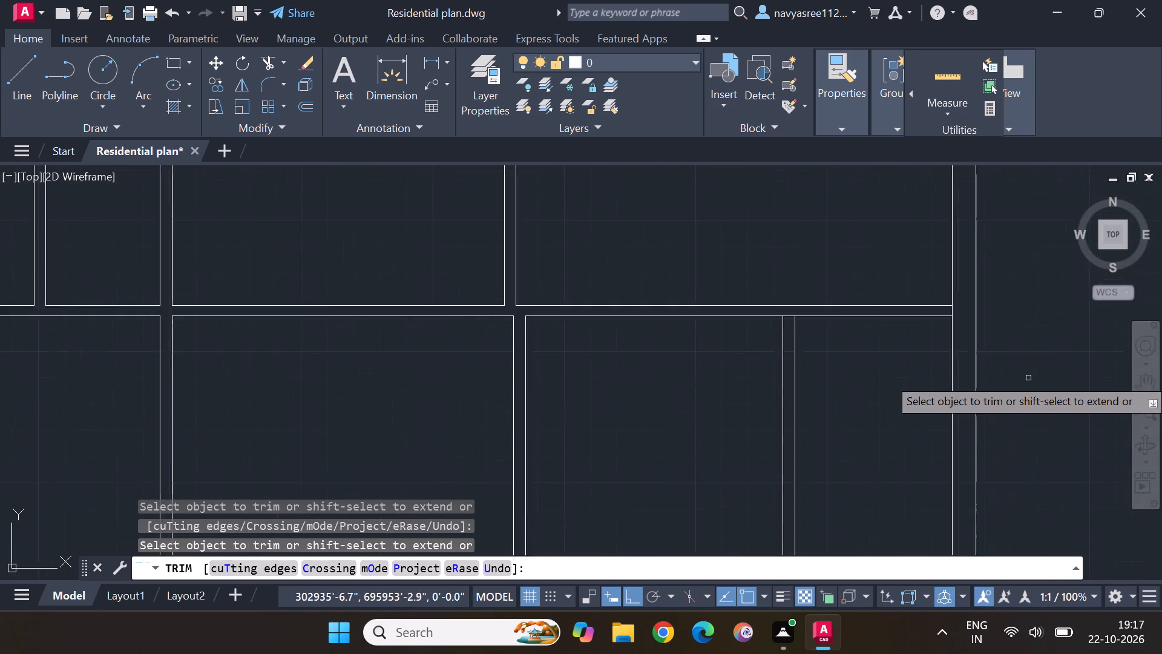
scroll(1028, 377, up, 1)
click(907, 274)
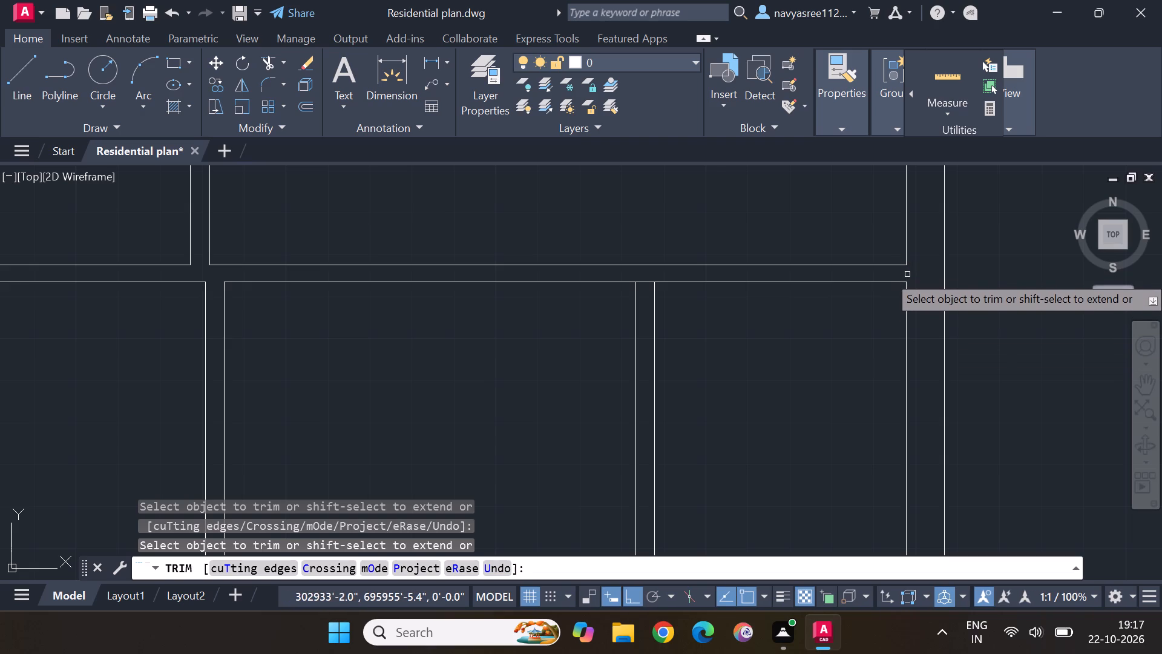
Trim the horizontal wall lines across the upper and lower ends of the partition between the two bottom-right rooms.
click(646, 282)
scroll(806, 400, down, 2)
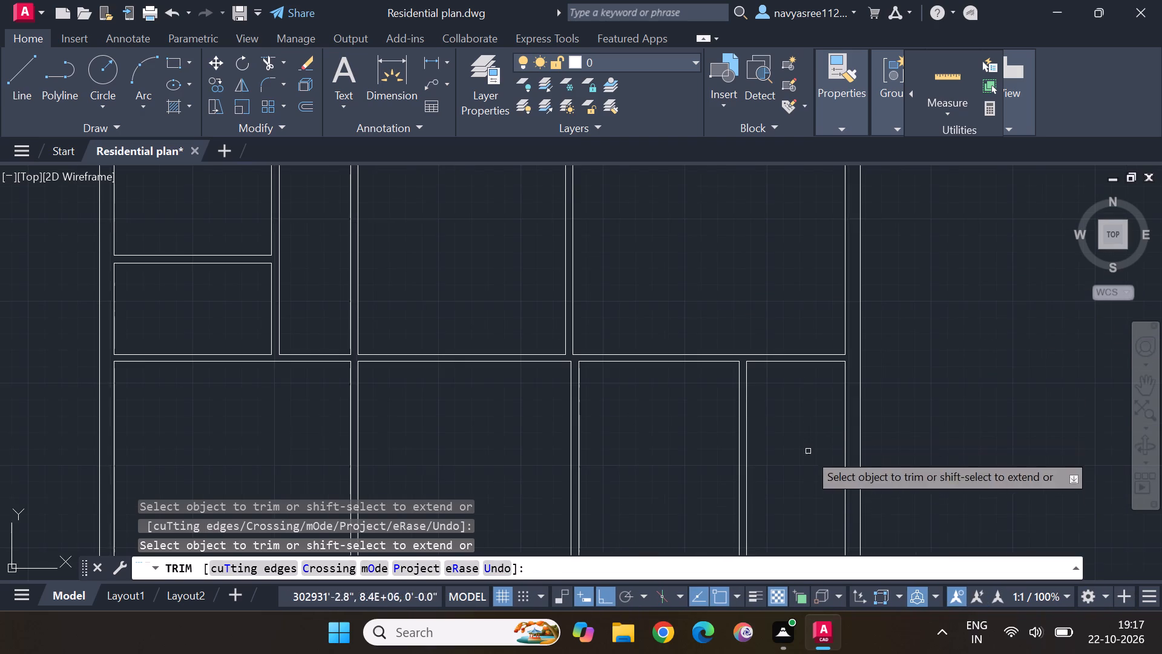
middle_drag(809, 488, 896, 311)
scroll(844, 446, up, 2)
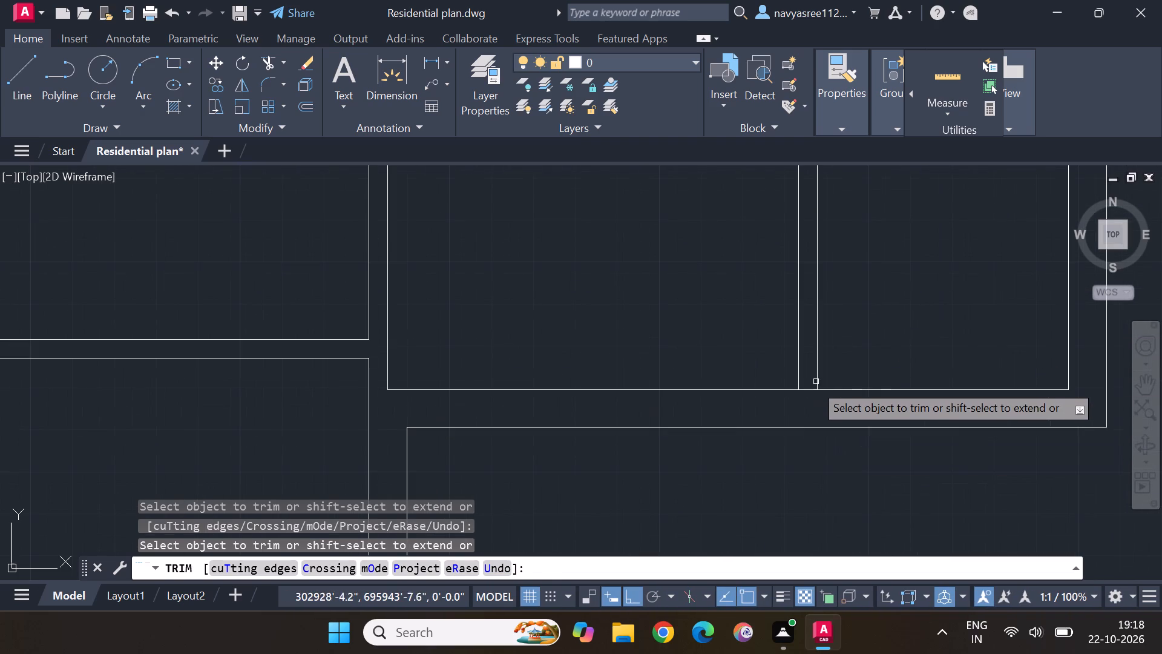
click(806, 389)
click(808, 389)
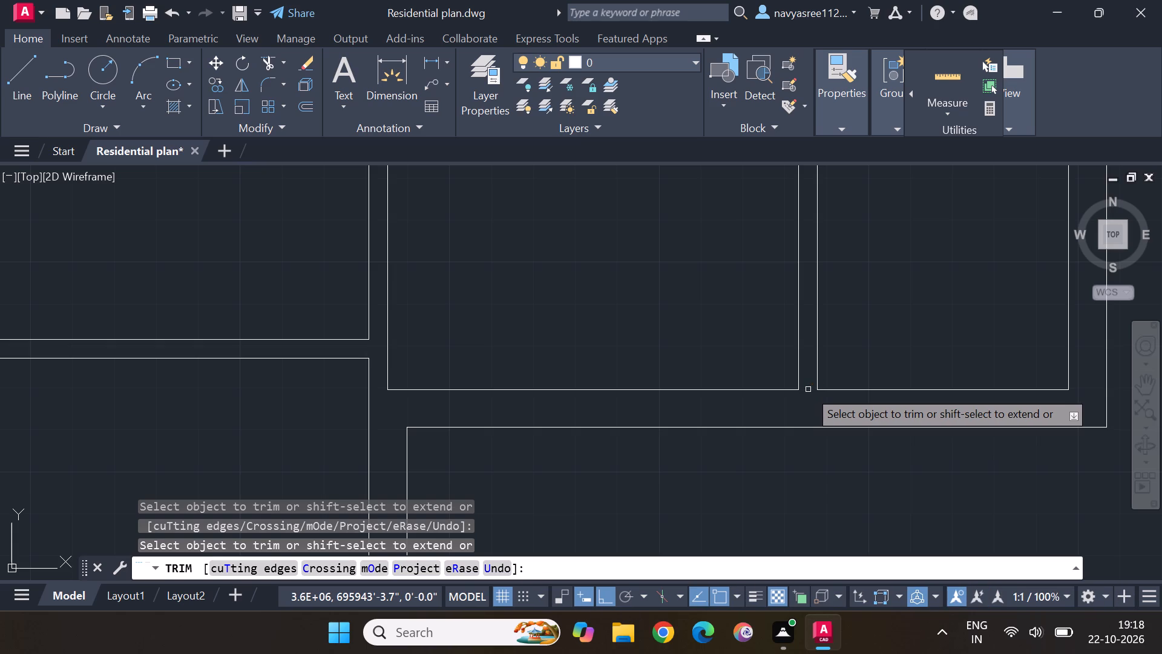
Trim away both lines of the vertical partition between the top-left room and the narrow room beside it.
scroll(865, 322, down, 2)
middle_drag(888, 306, 942, 411)
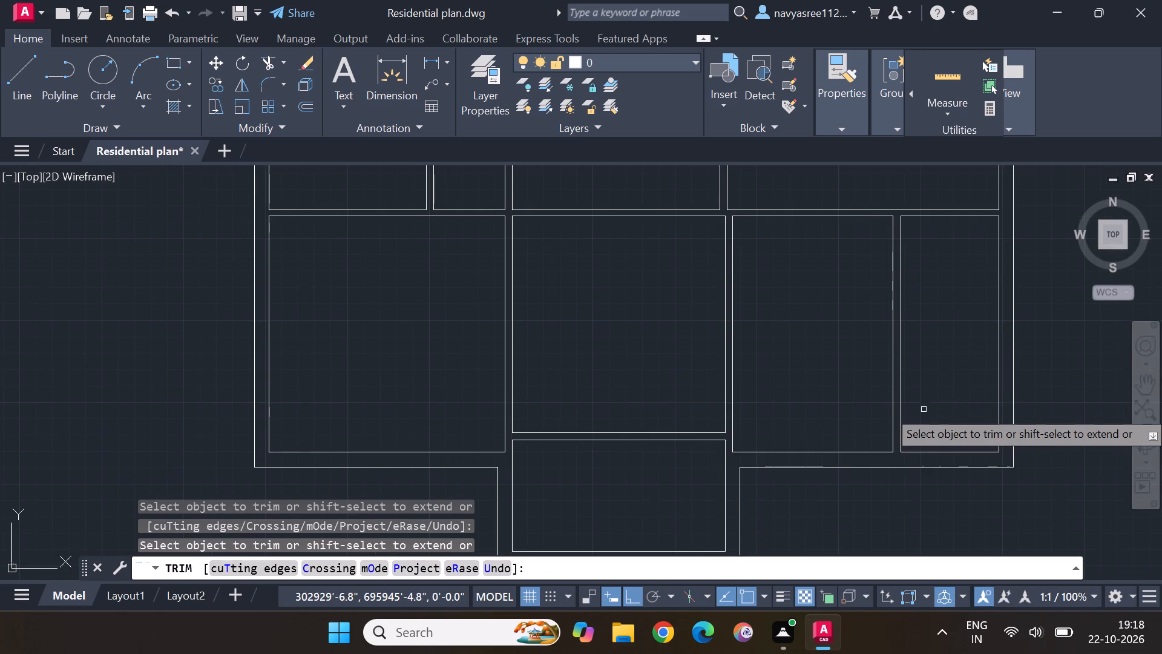
scroll(902, 379, down, 1)
middle_drag(920, 346, 945, 426)
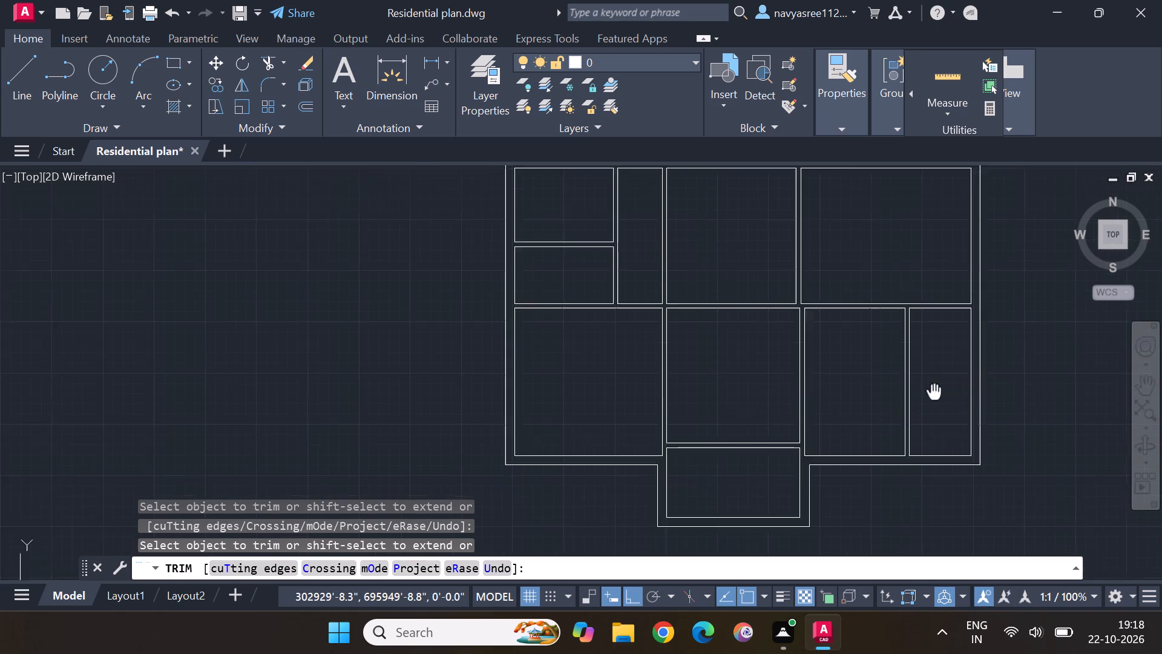
middle_drag(945, 426, 956, 465)
scroll(948, 360, down, 2)
scroll(948, 360, up, 2)
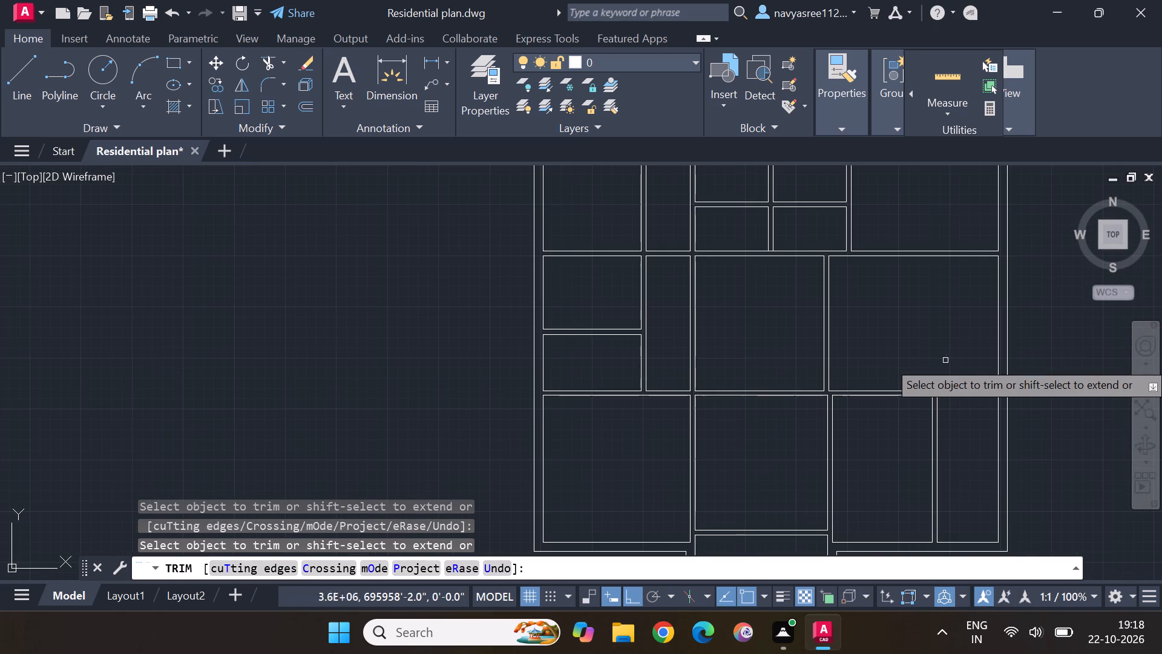
middle_drag(915, 352, 933, 460)
drag(680, 276, 655, 287)
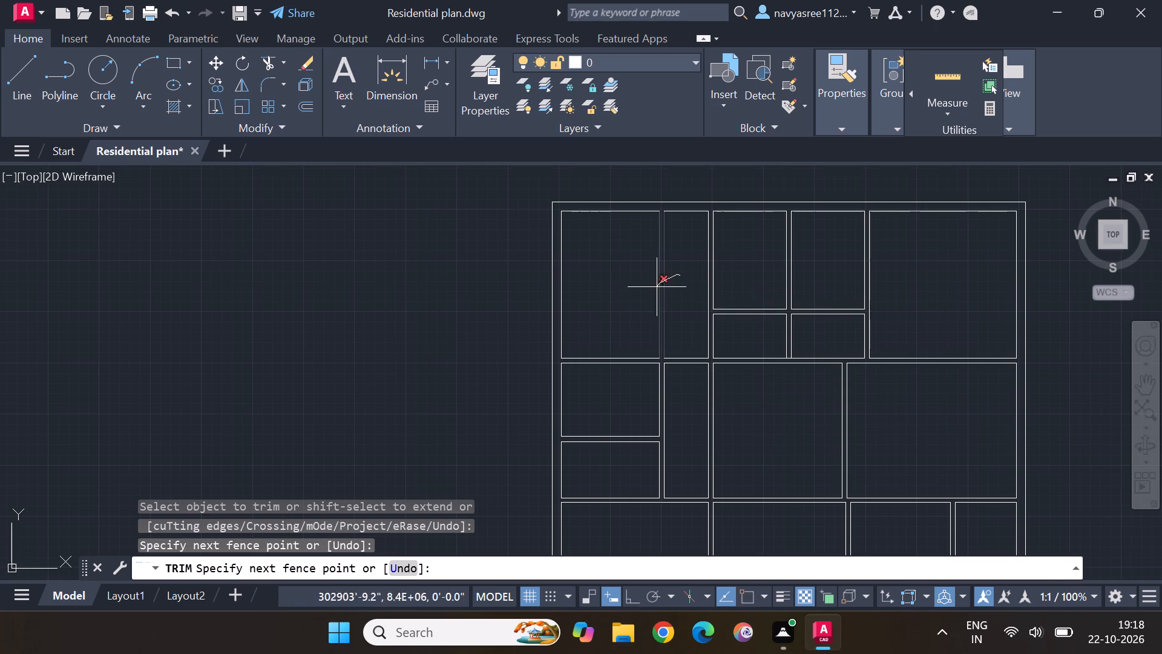
drag(655, 287, 649, 288)
scroll(671, 354, up, 2)
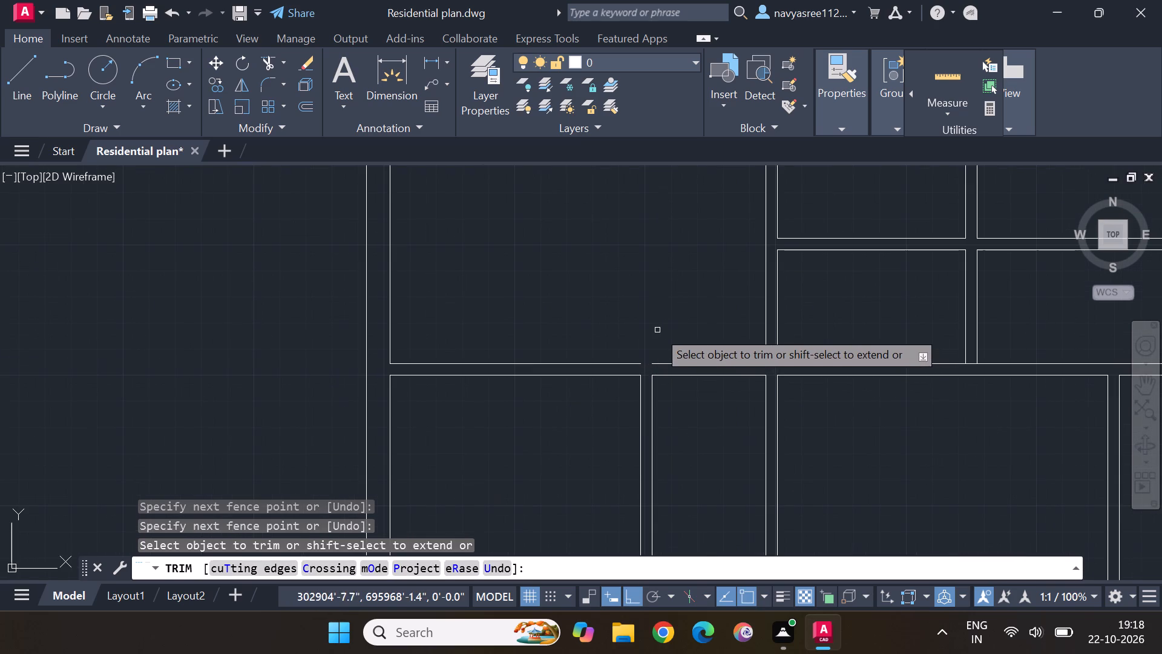
key(Escape)
key(Escape)
Stretch the short right segment of the merged top-left room's bottom line to the left segment's end, closing the gap.
click(622, 361)
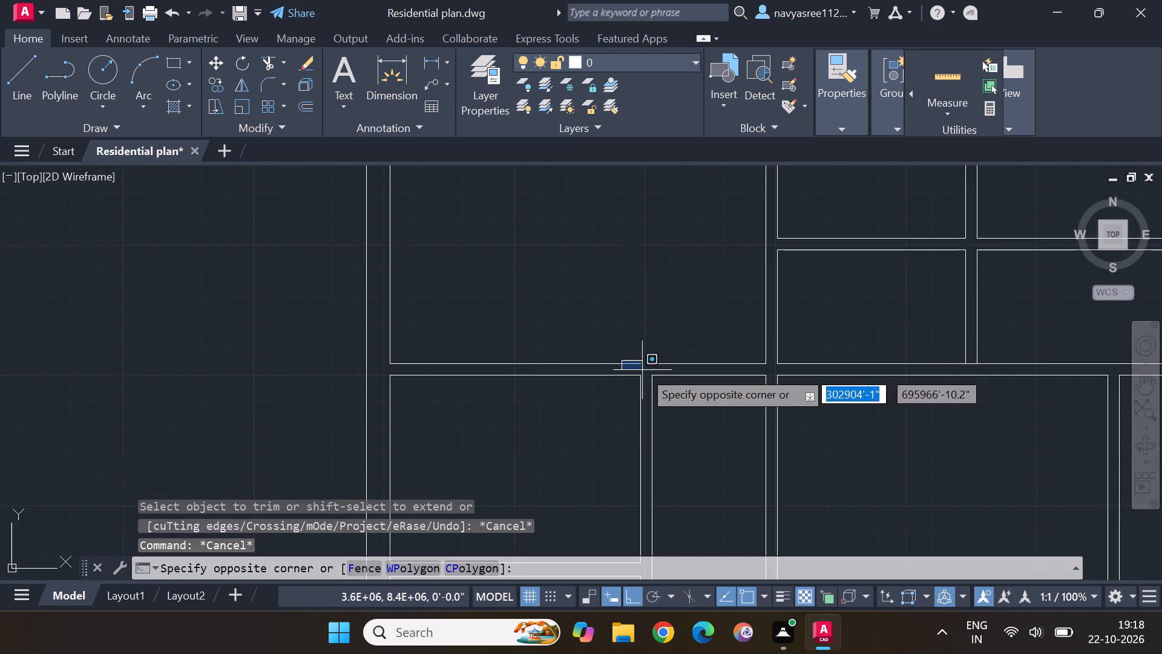
click(663, 363)
click(673, 363)
click(650, 365)
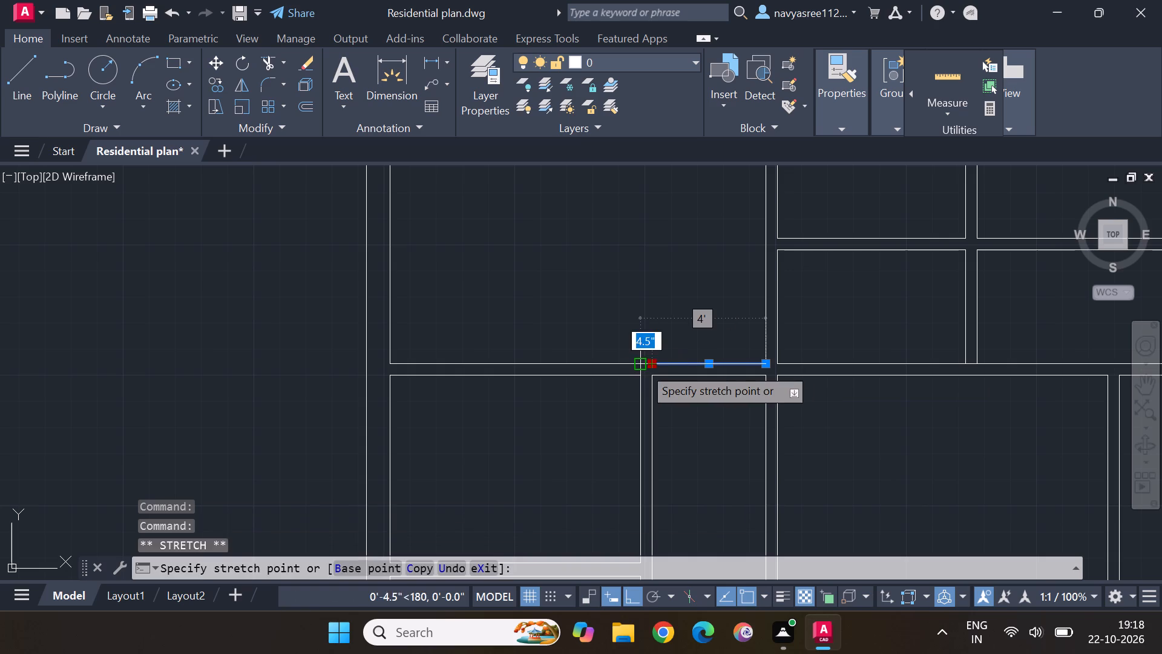
click(641, 366)
key(Escape)
key(Escape)
key(Escape)
key(Escape)
Stretch the left segment of the merged top-left room's inner top line to the right segment's end, closing the gap.
scroll(675, 309, down, 2)
middle_drag(675, 300, 678, 329)
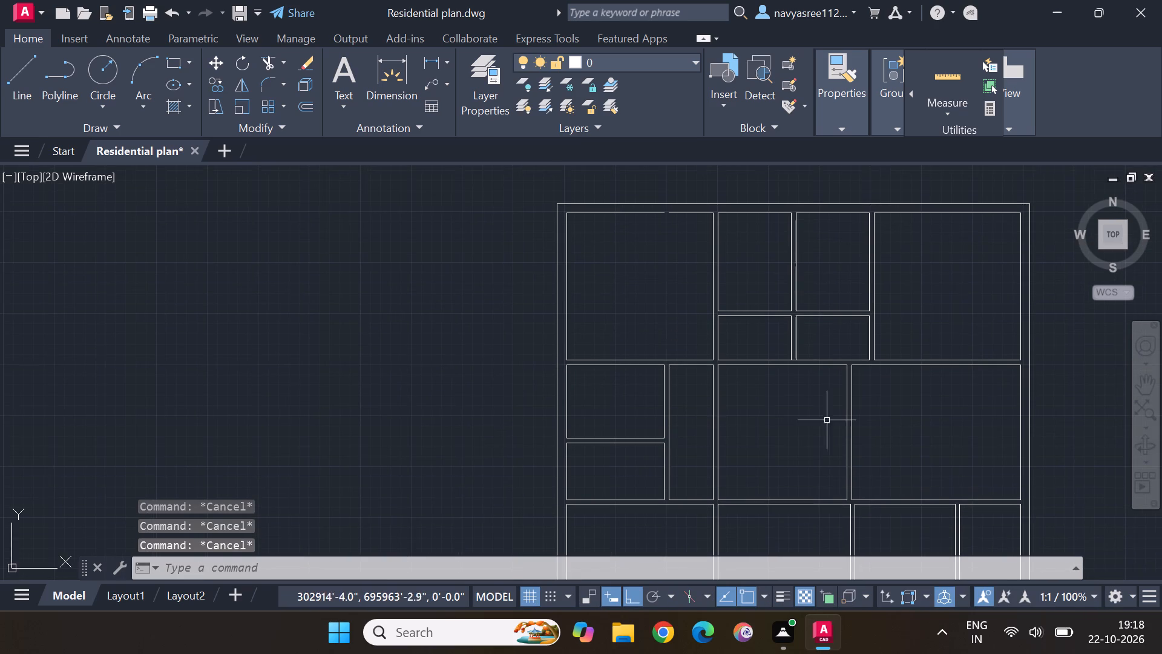
scroll(868, 434, up, 1)
middle_drag(890, 449, 894, 339)
scroll(894, 339, down, 2)
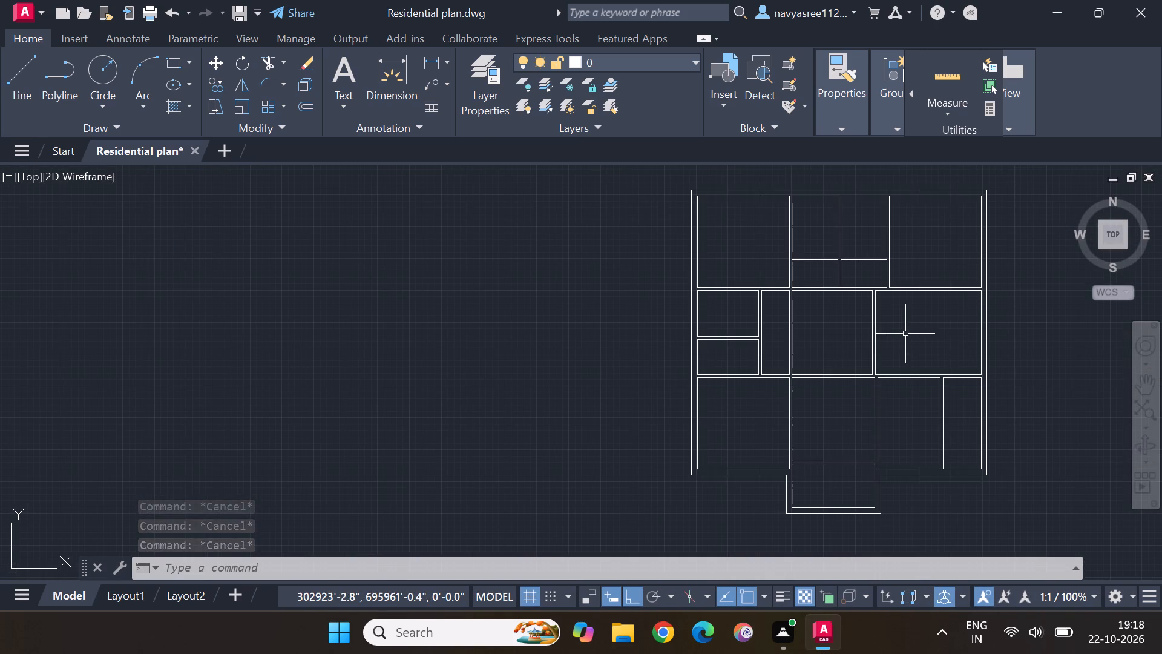
middle_drag(905, 334, 861, 395)
scroll(723, 296, up, 1)
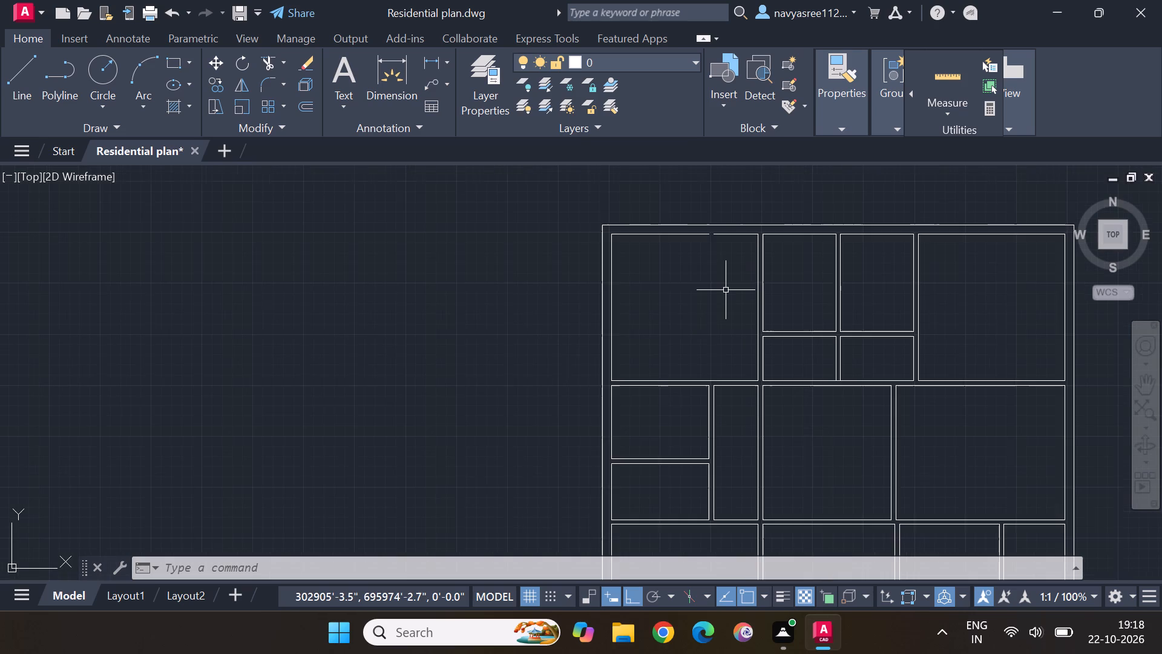
scroll(726, 289, up, 2)
scroll(720, 282, down, 1)
middle_drag(720, 282, 720, 357)
middle_drag(708, 297, 708, 332)
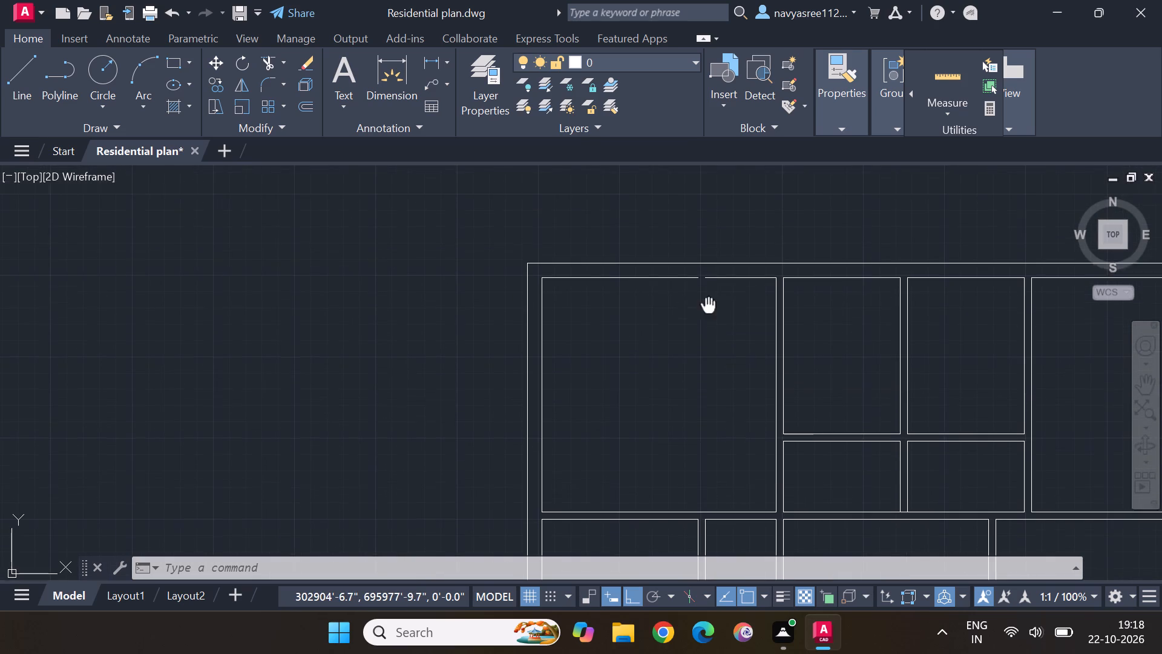
middle_drag(708, 332, 709, 378)
scroll(709, 373, up, 2)
click(723, 332)
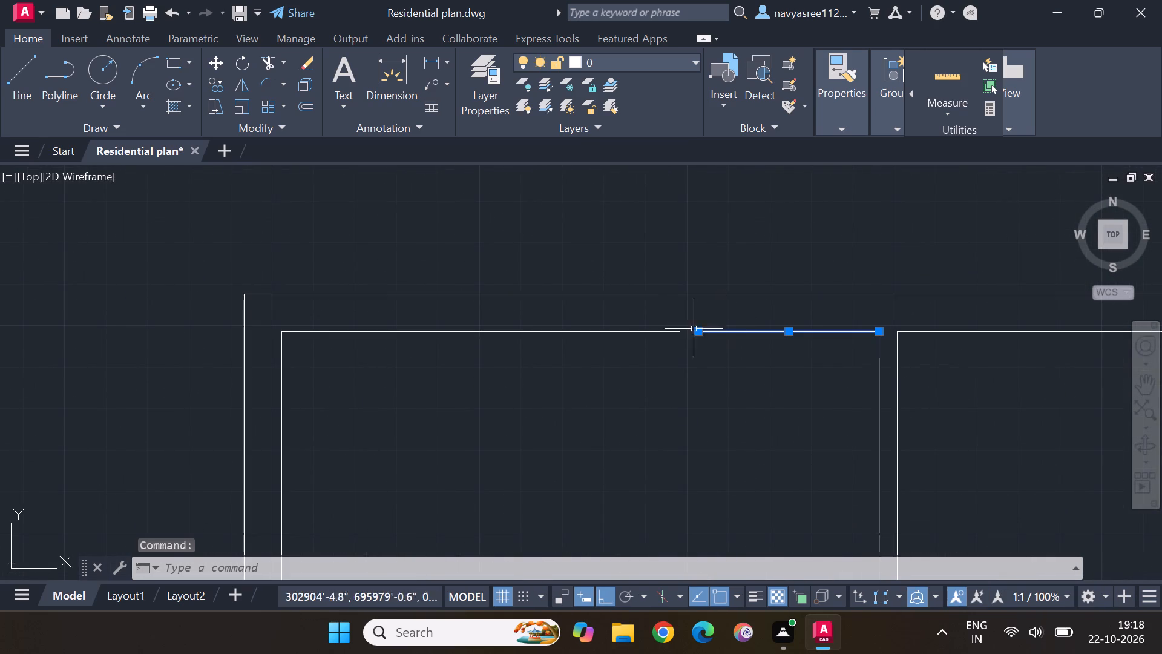
click(664, 332)
click(682, 329)
click(696, 329)
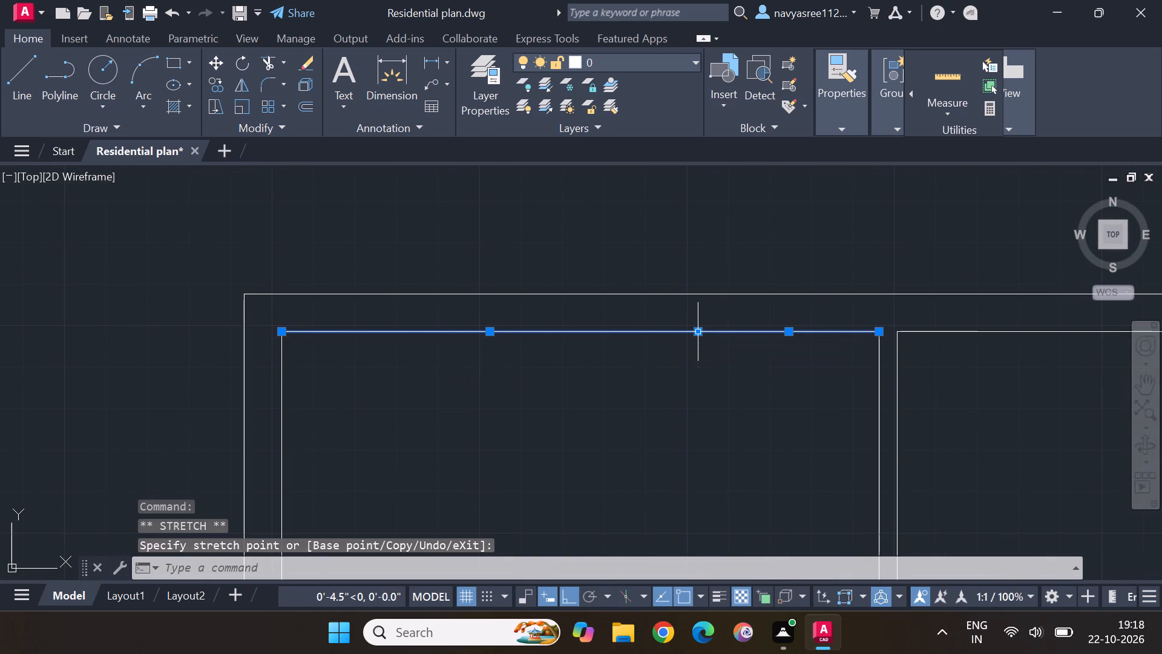
key(Escape)
key(Escape)
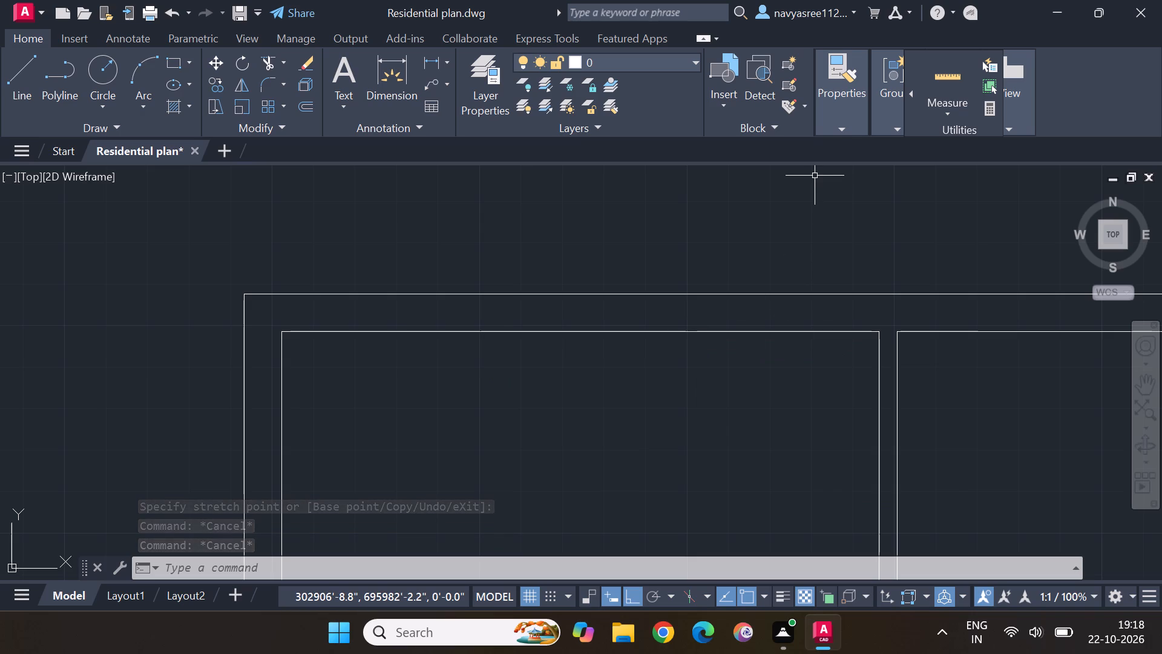
Open DesignCenter and insert the "Sofa - Roundback 7 ft." block from Home - Space Planner.dwg outside the plan, left of its upper-left corner.
text(ad)
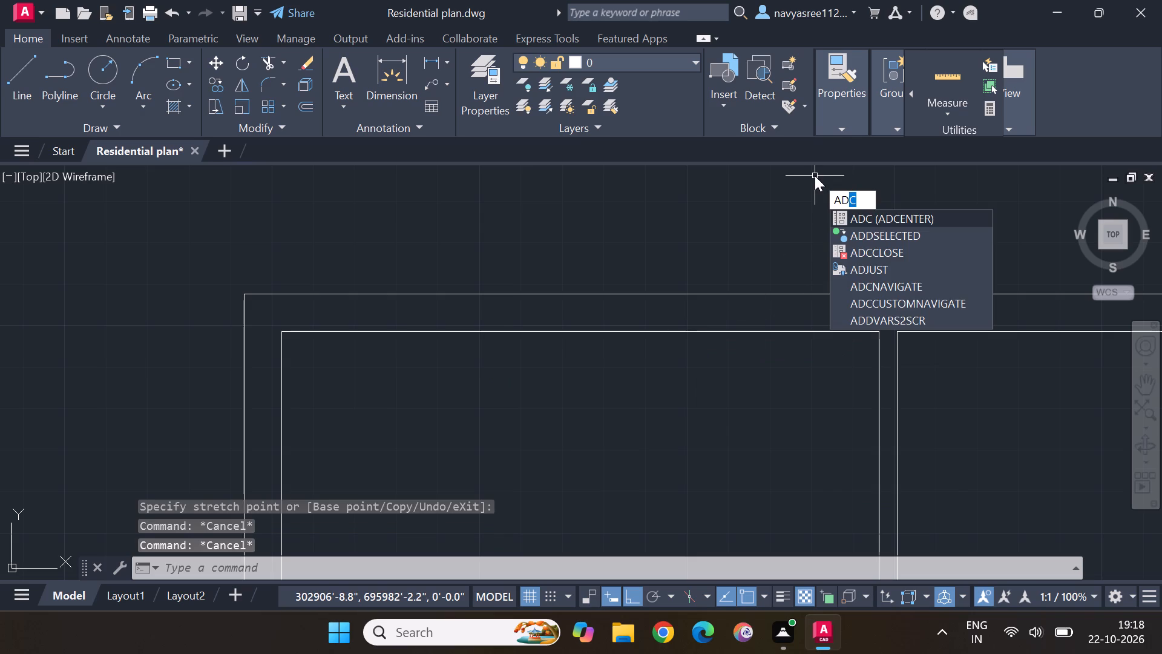
click(918, 210)
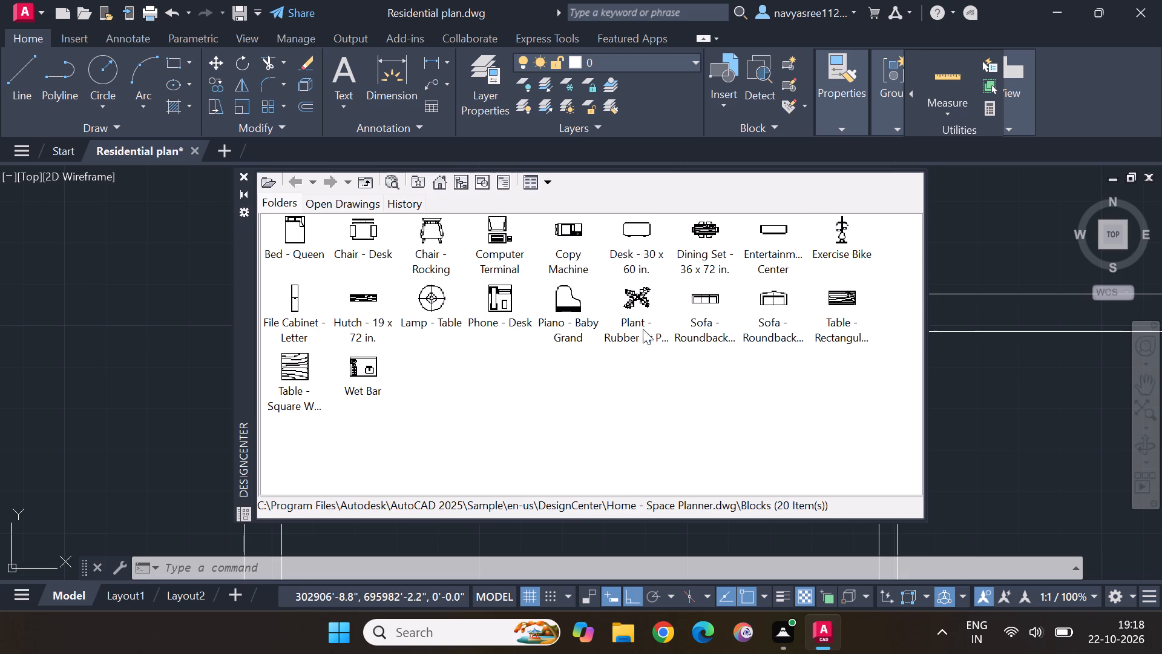
click(701, 299)
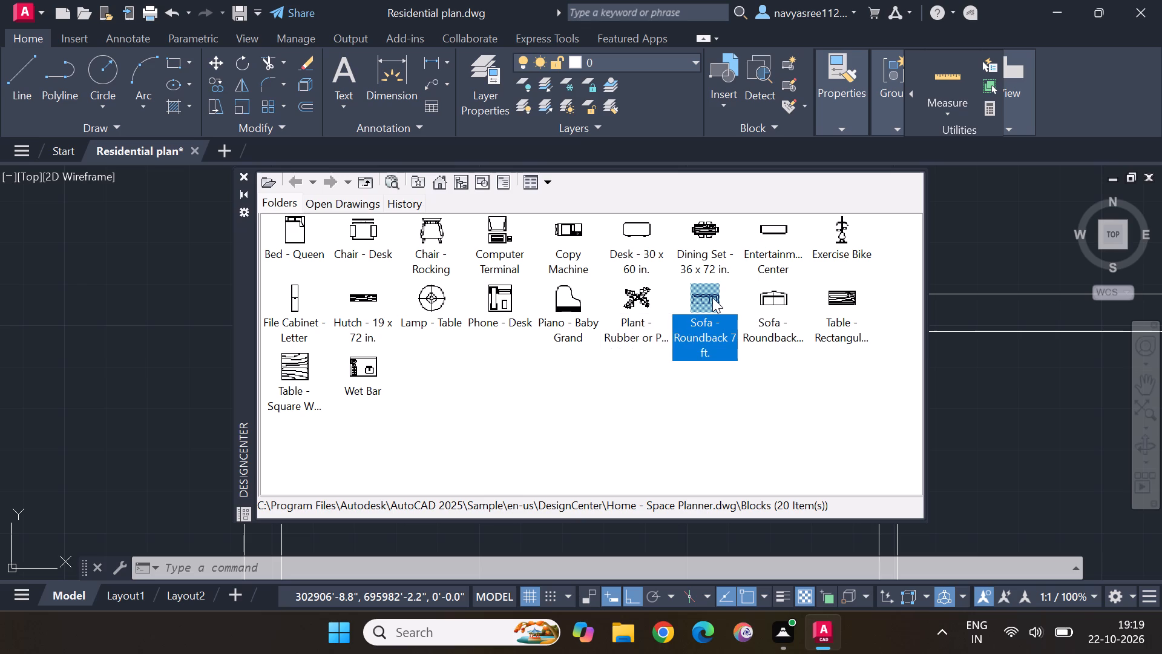
double_click(712, 297)
click(698, 423)
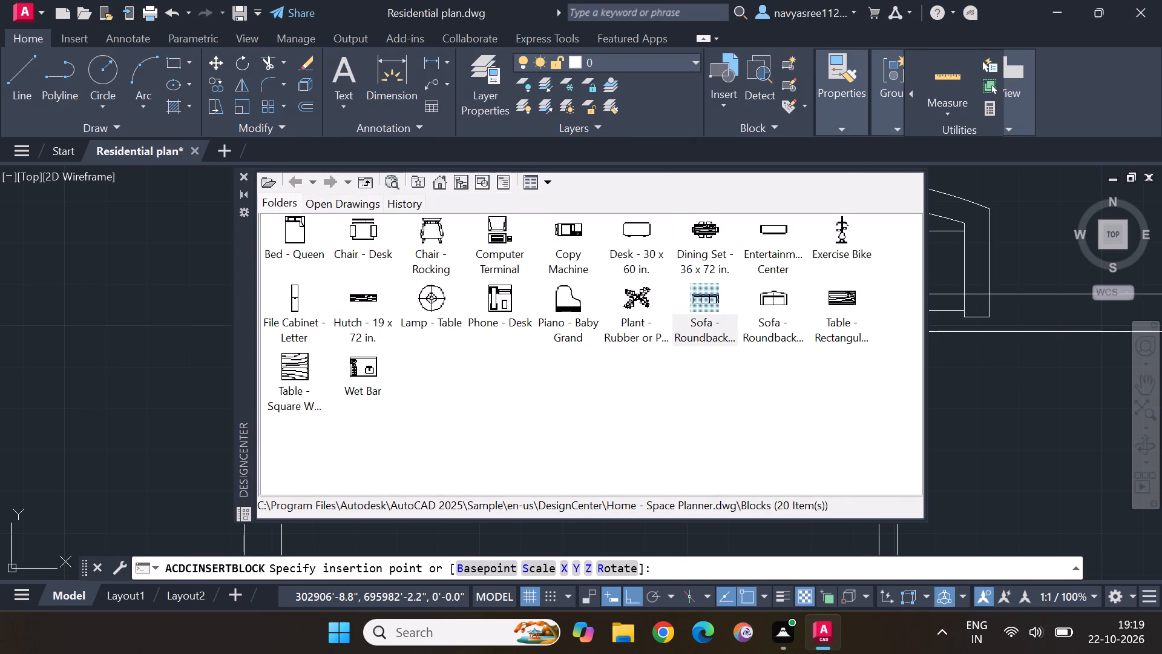
scroll(133, 262, down, 1)
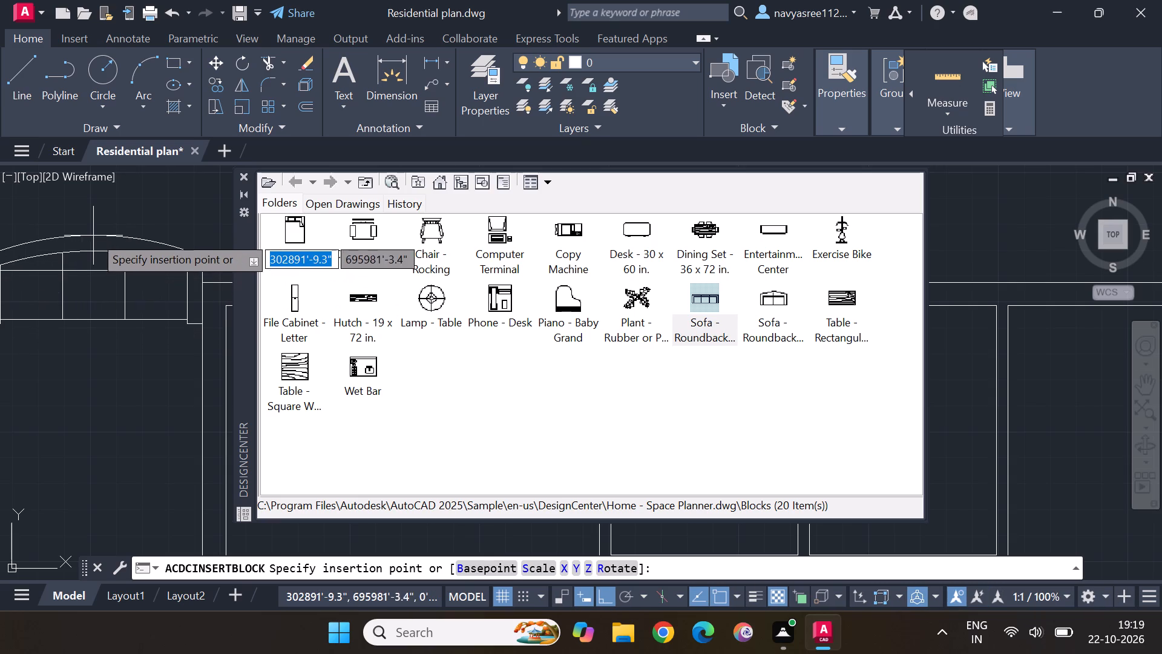
scroll(91, 200, down, 2)
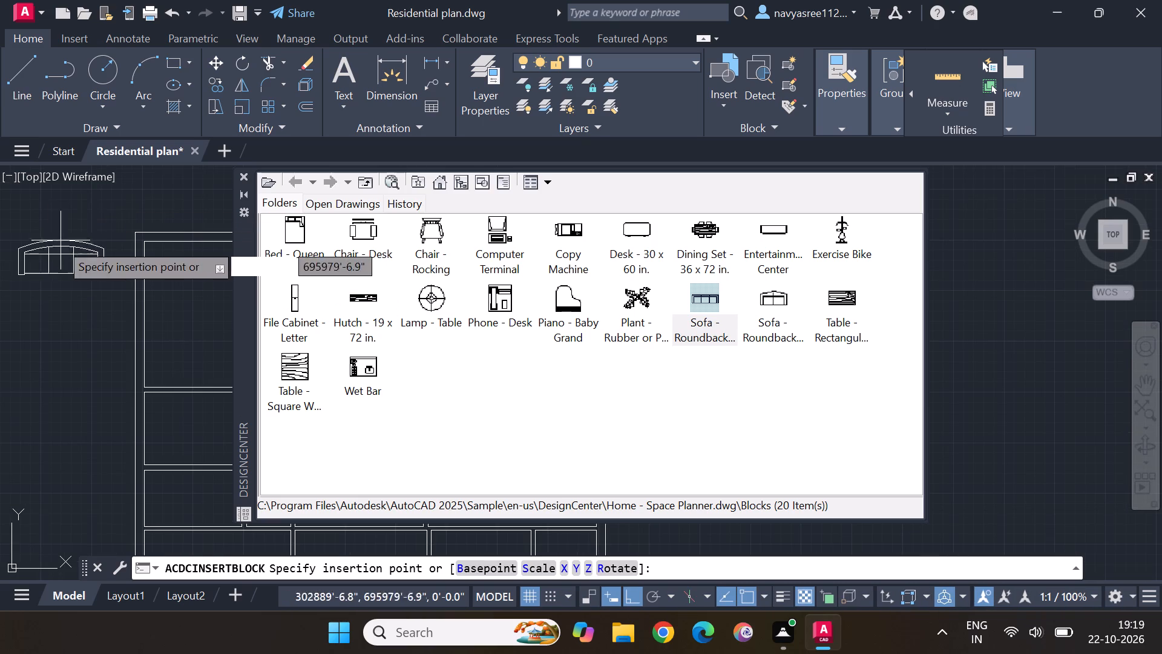
click(50, 265)
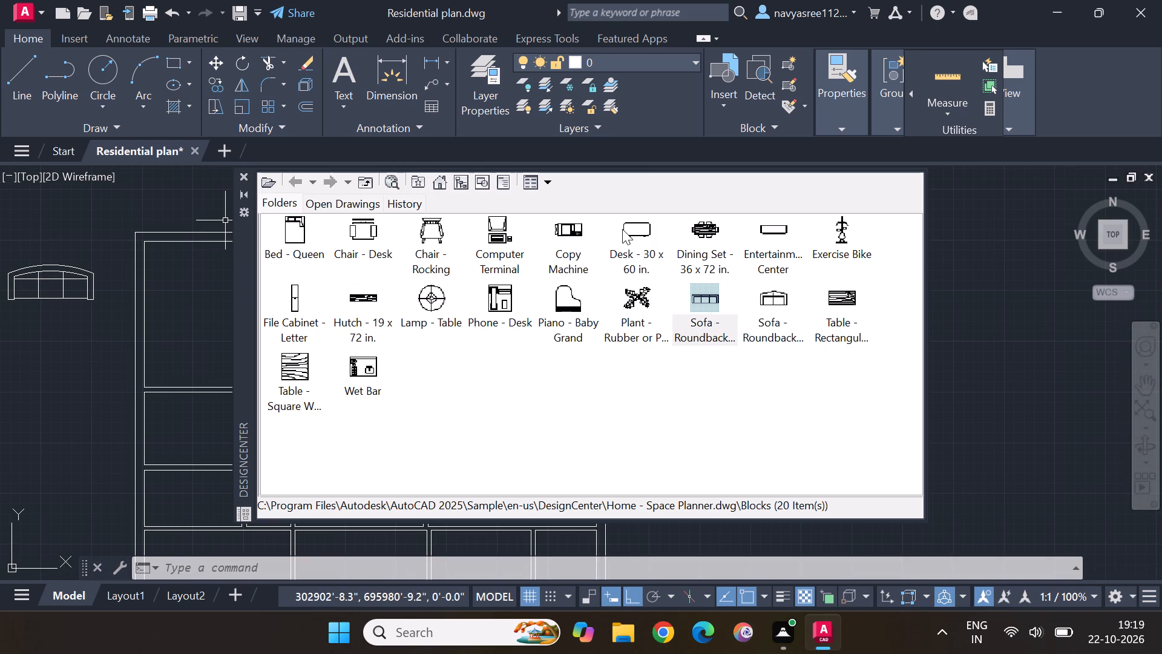
Insert the "Sofa - Roundback Loveseat 5 ft." block at scale 1 and angle 0 in the empty space right of the plan.
click(786, 299)
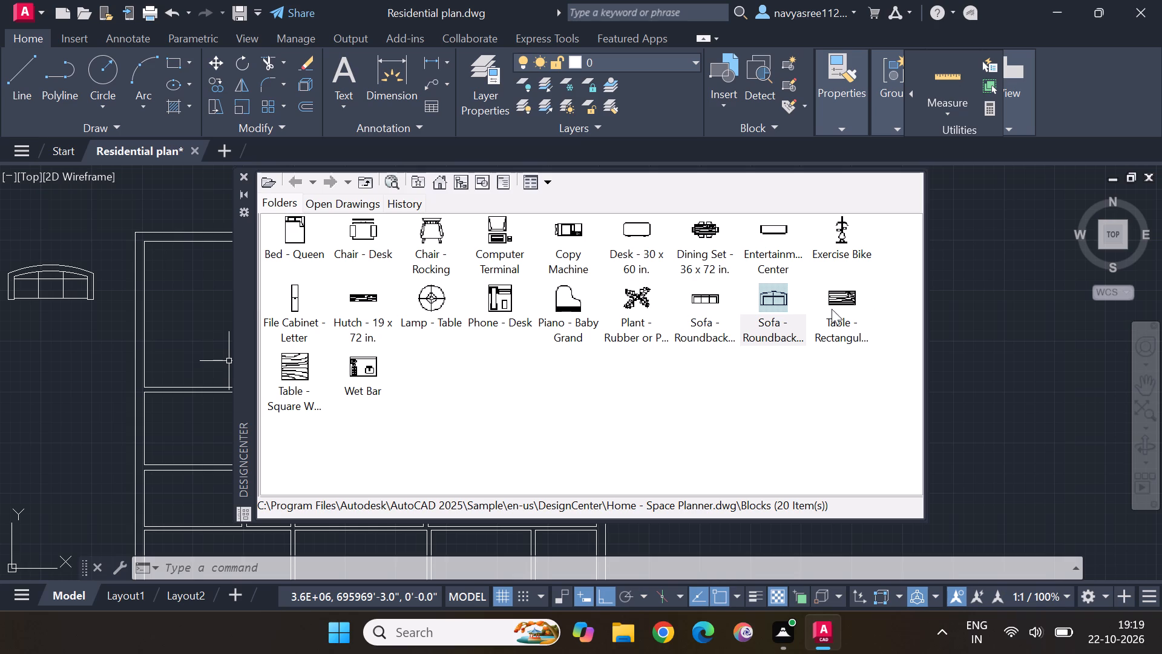
double_click(774, 296)
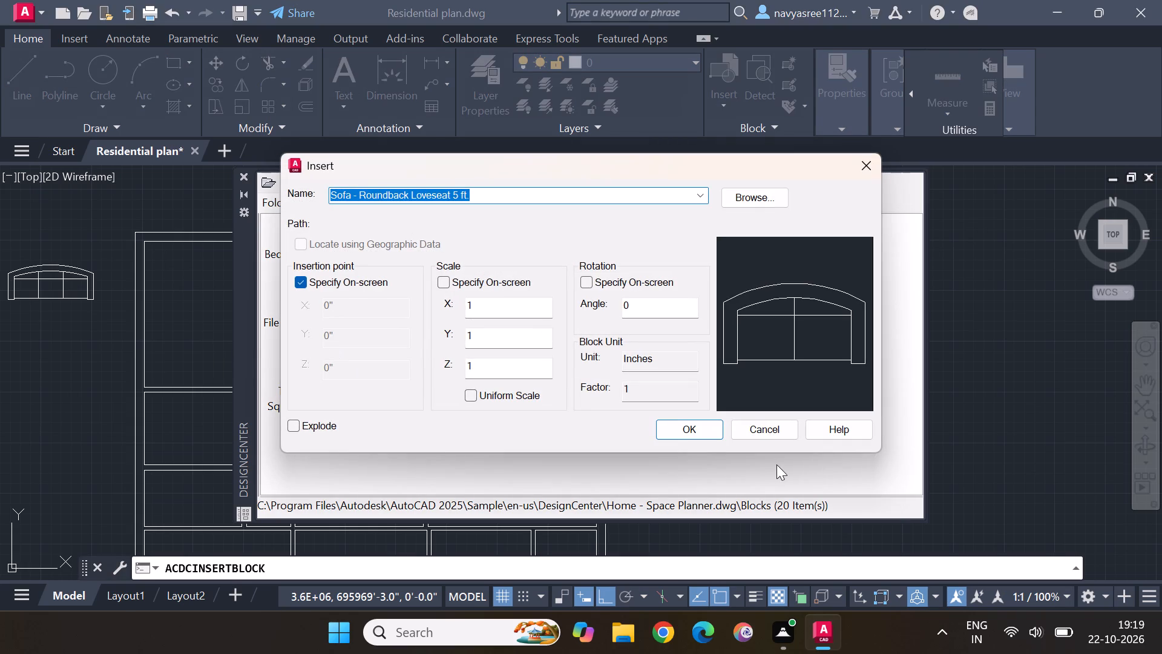
click(676, 430)
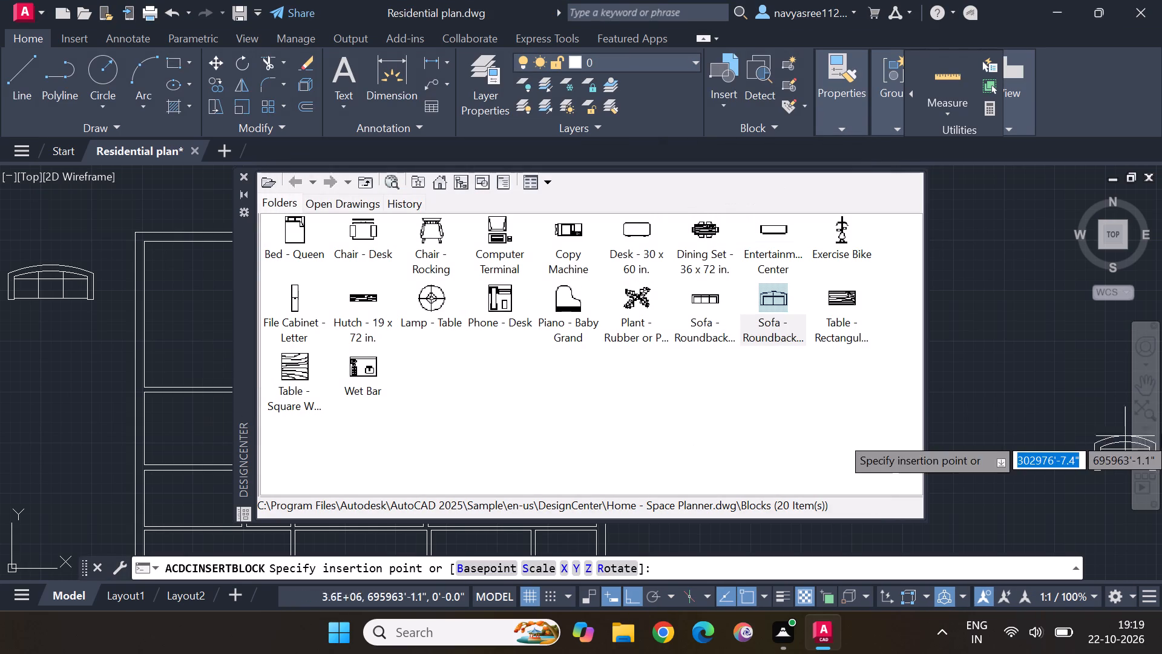
click(1001, 257)
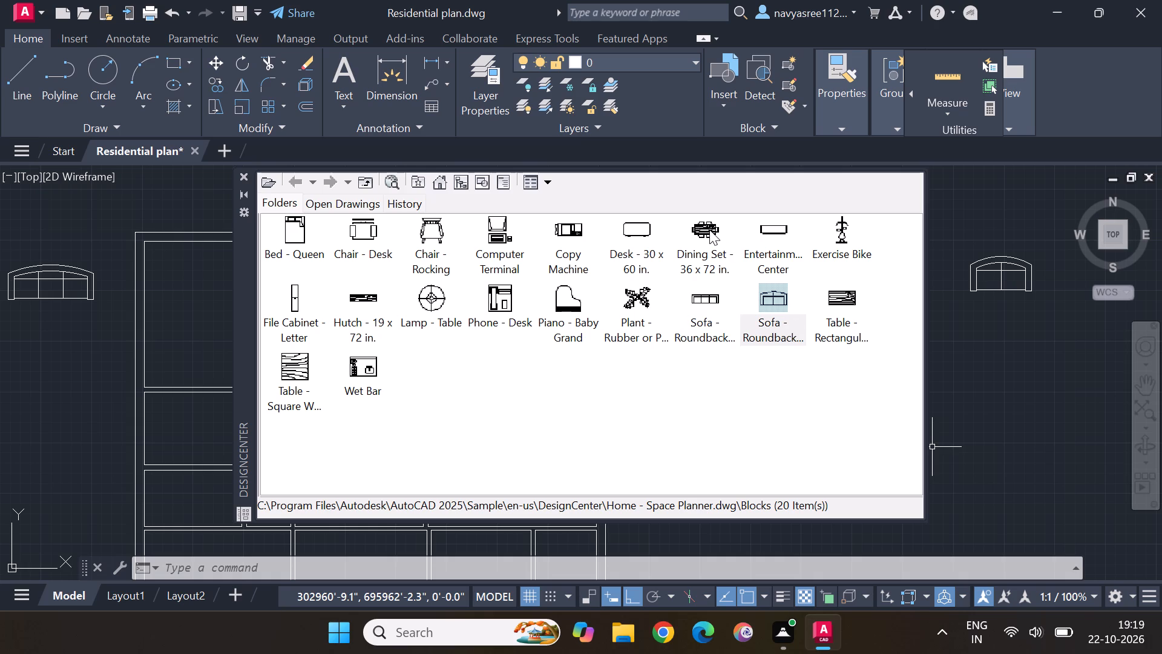
Insert the "Lamp - Table" block in the empty space below the loveseat.
double_click(427, 296)
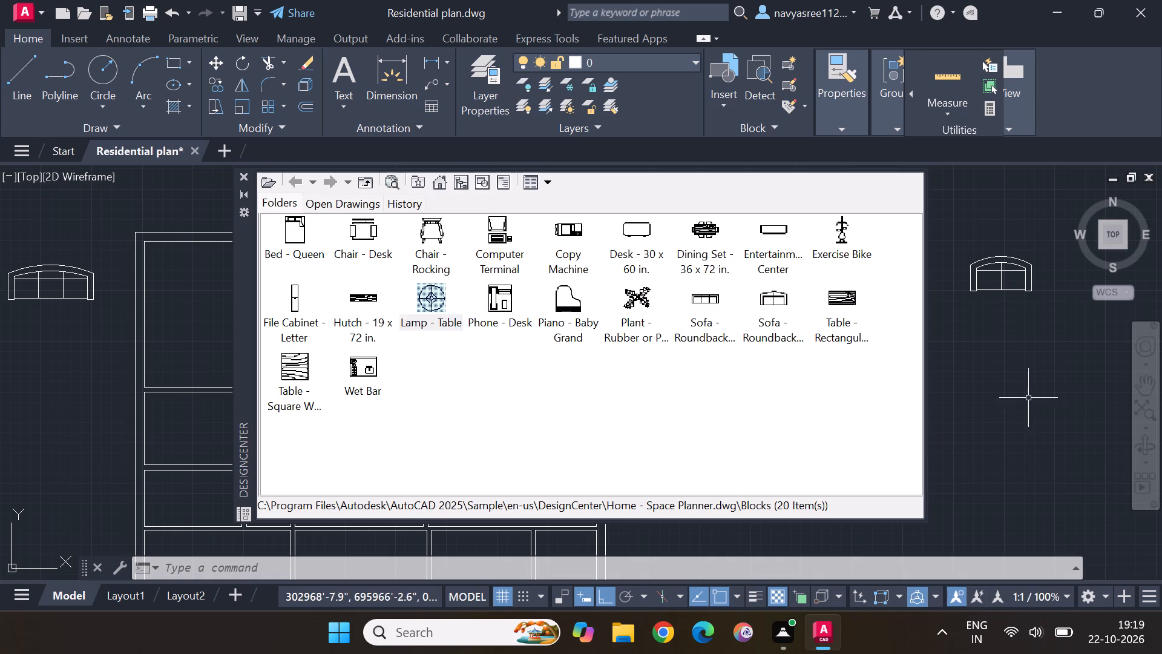
double_click(441, 303)
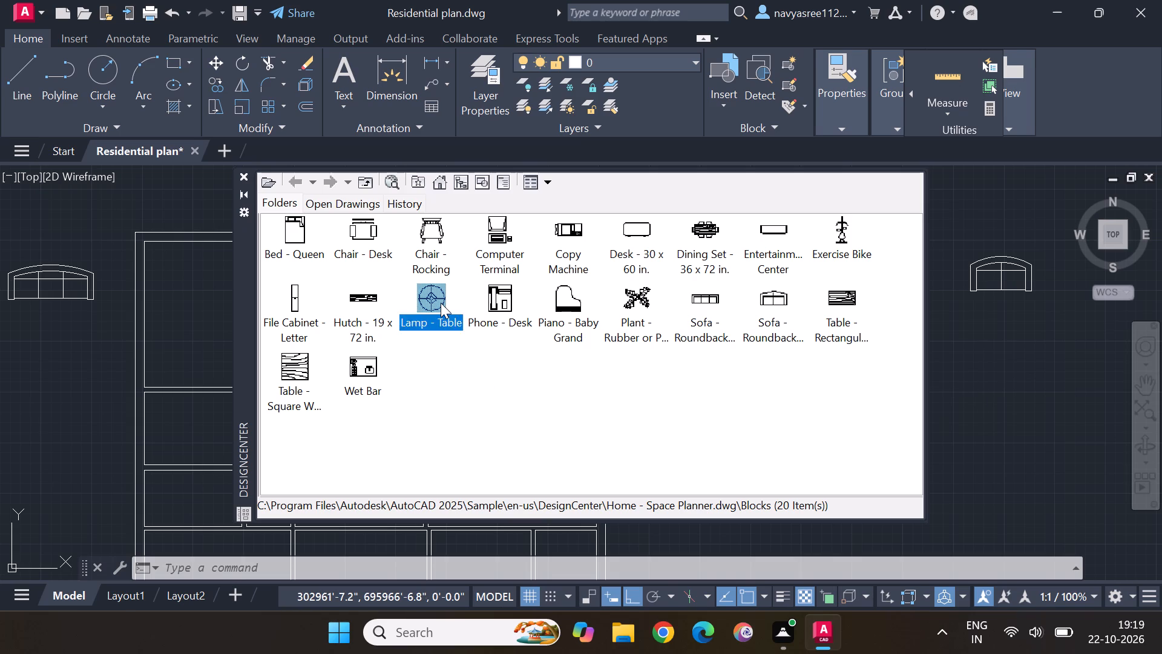
click(699, 428)
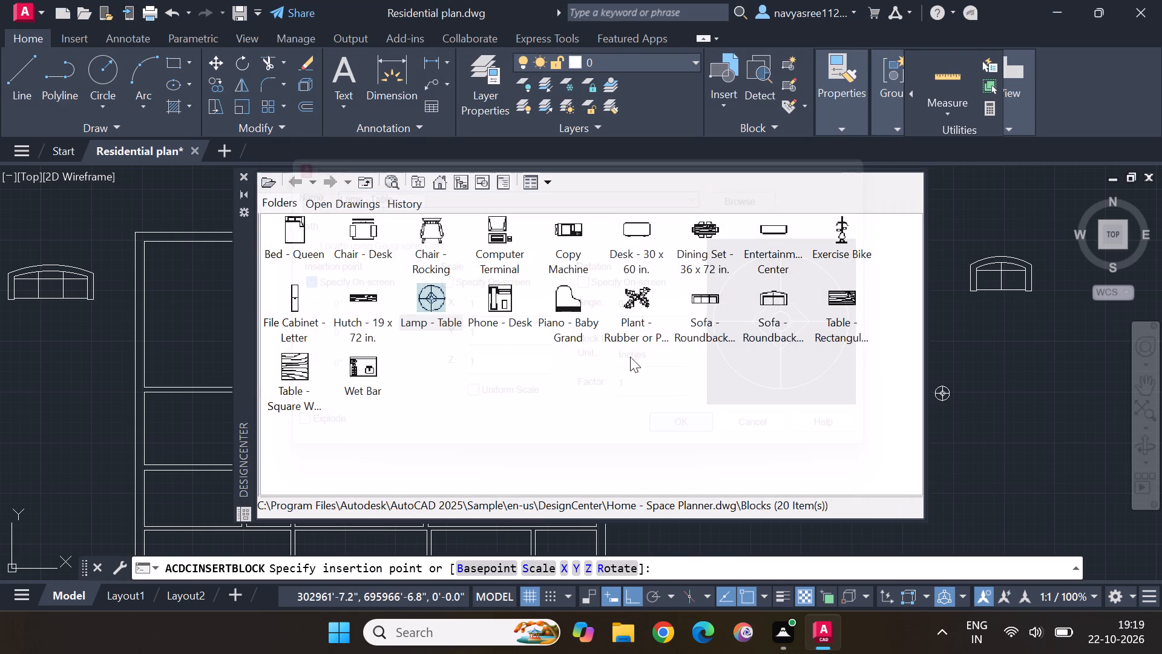
click(1023, 353)
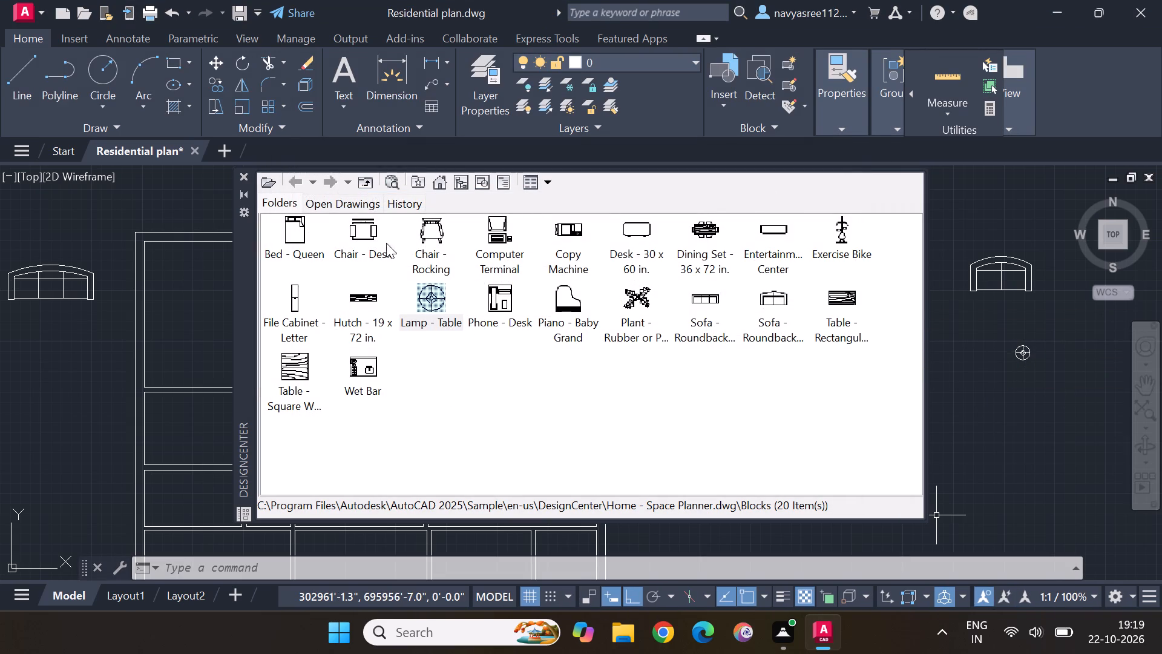
Insert the "Bed - Queen" block at scale 1 and angle 0 below the table lamp, outside the plan.
double_click(289, 232)
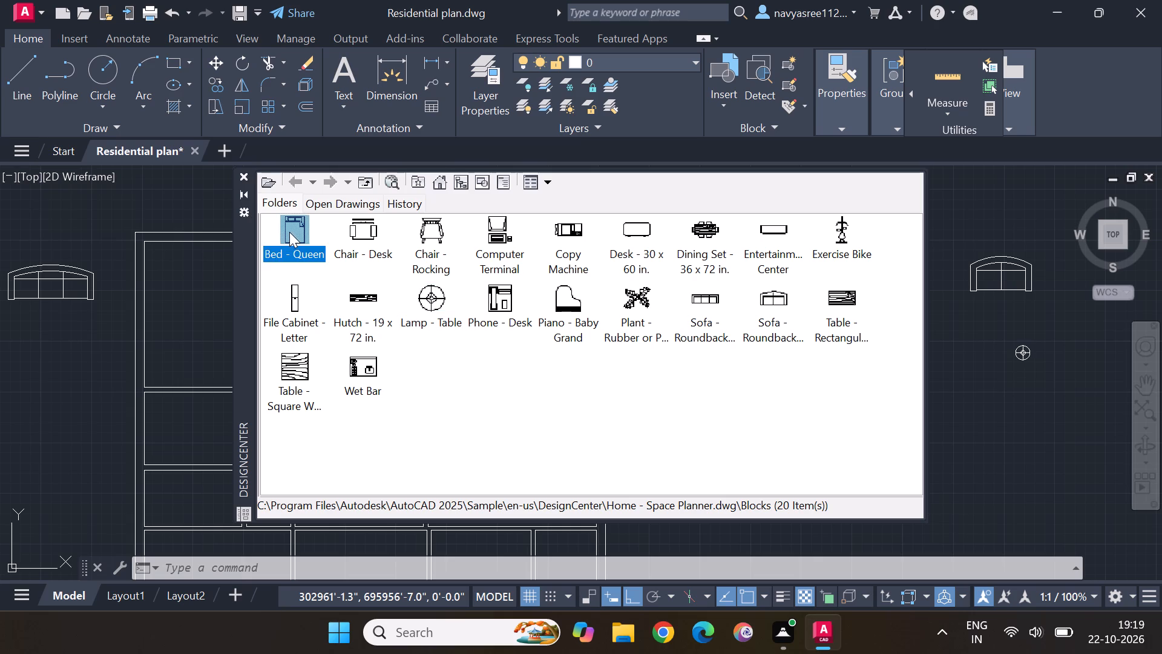
click(700, 428)
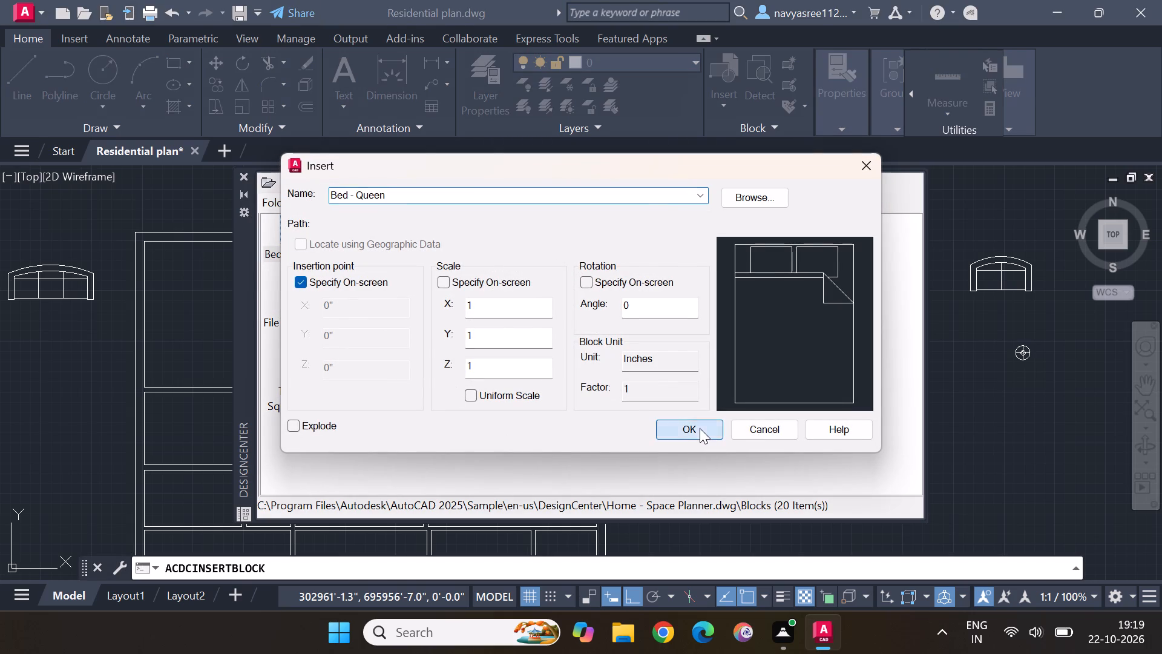
drag(297, 236, 308, 237)
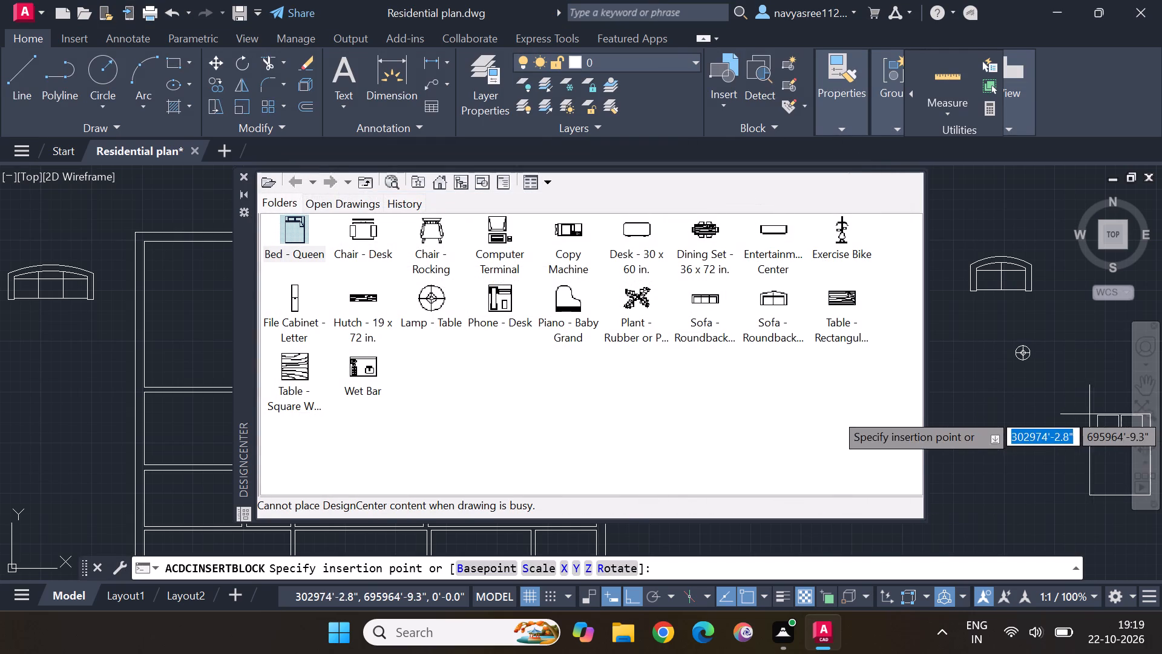
click(1015, 398)
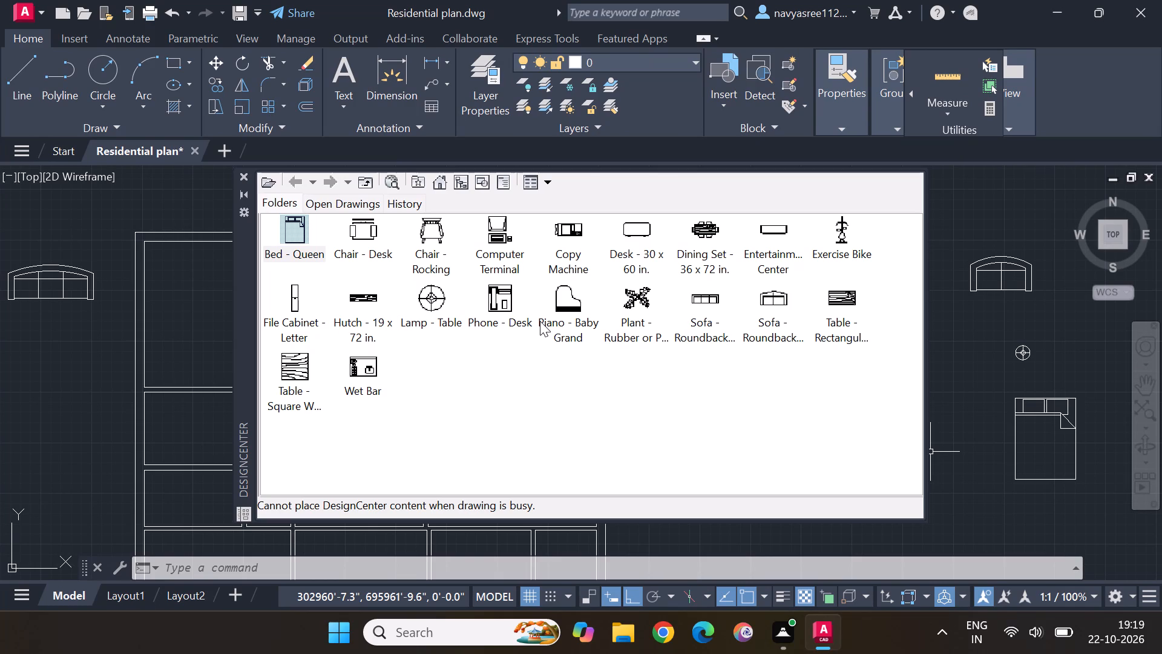
Insert the "Dining Set - 36 x 72 in." block above the loveseat, outside the plan.
double_click(704, 222)
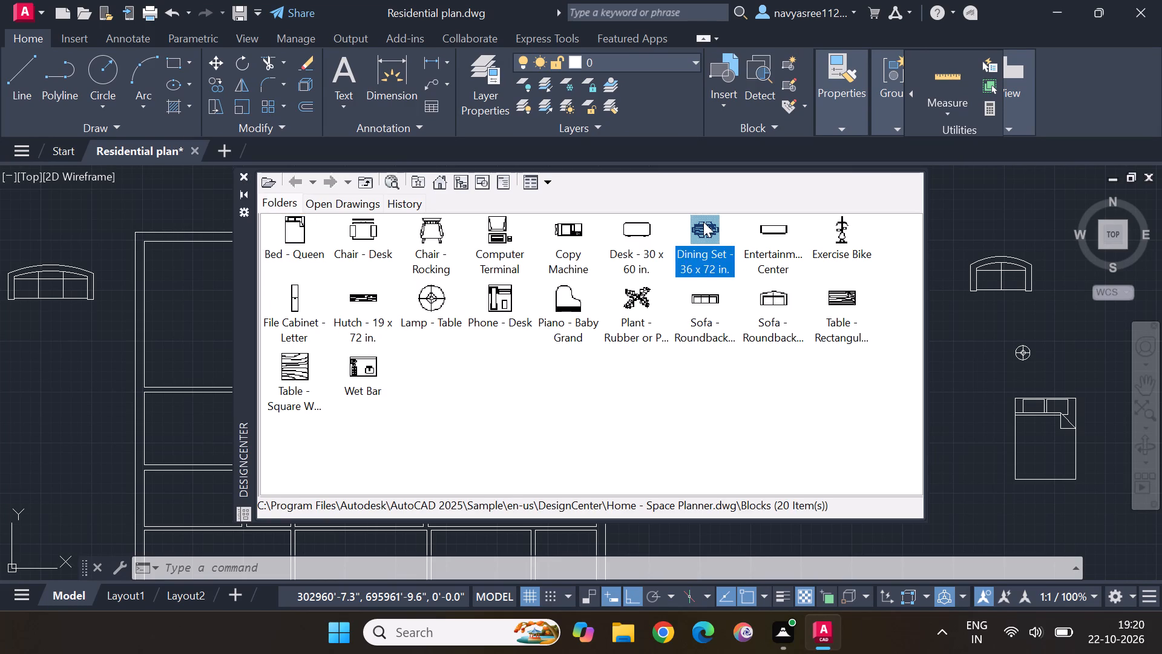
click(686, 429)
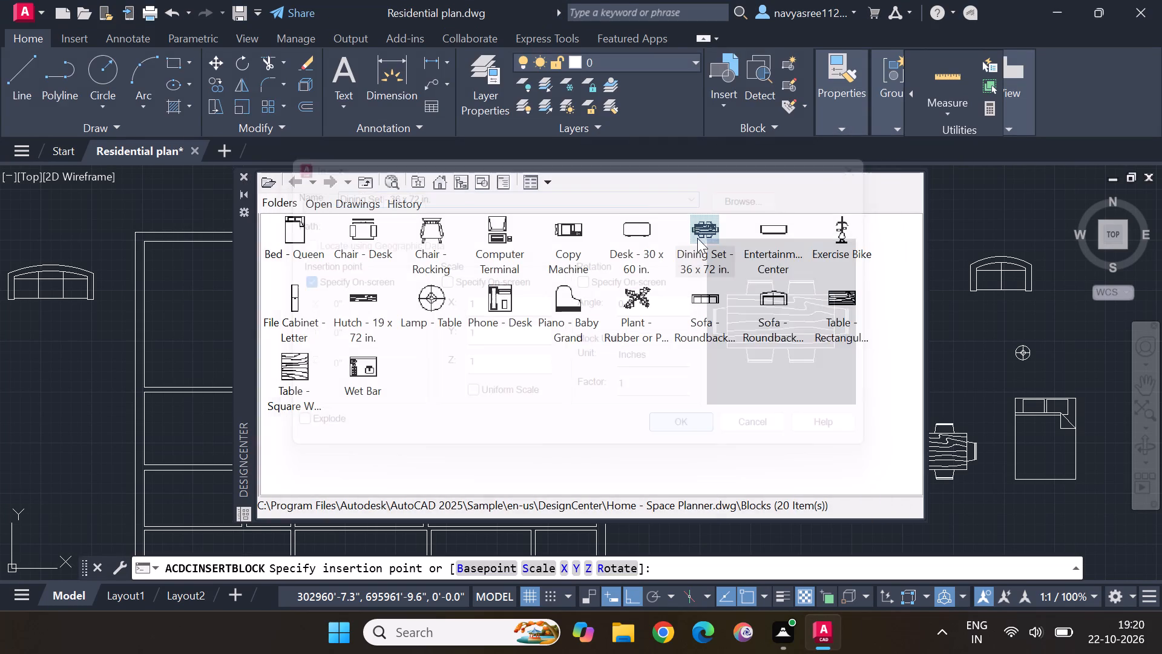
click(697, 225)
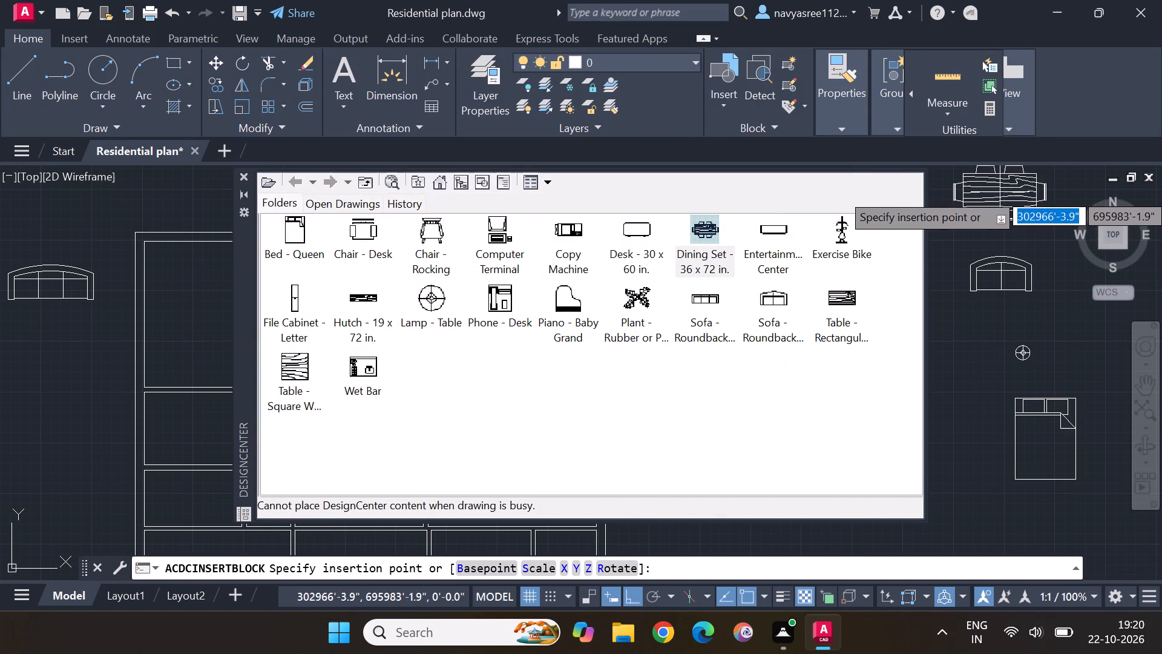
click(1000, 193)
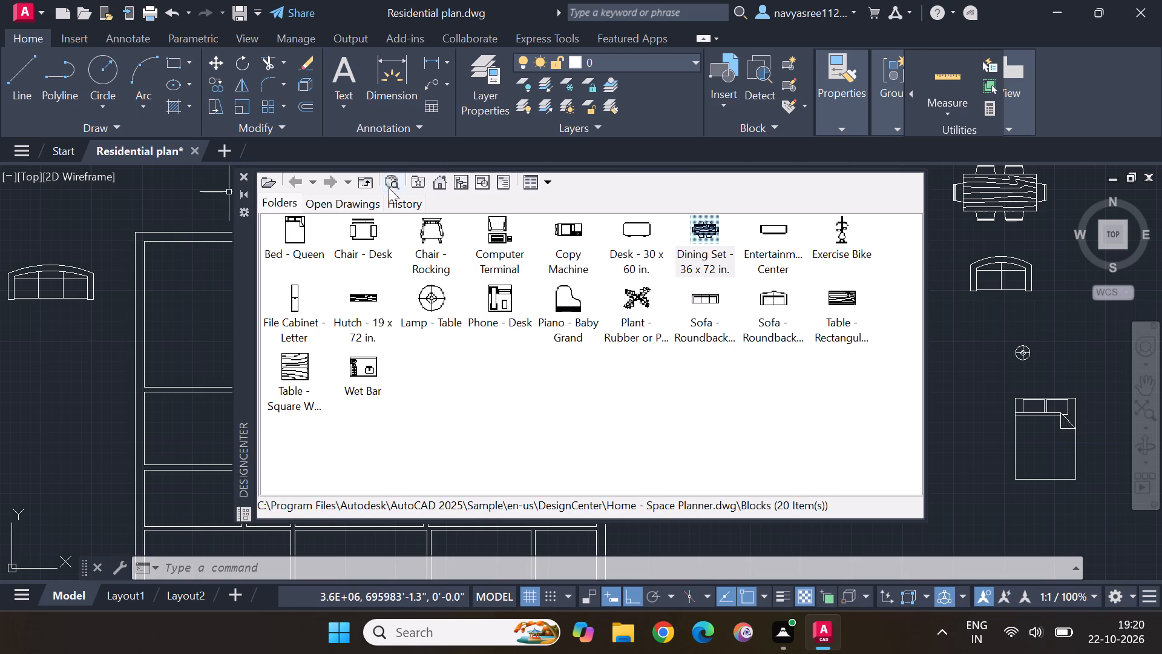
Insert the "Door - Imperial" block from the Architectural - Imperial.dwg dynamic blocks, scale 1, angle 0, below the sofa left of the plan.
drag(274, 199, 283, 202)
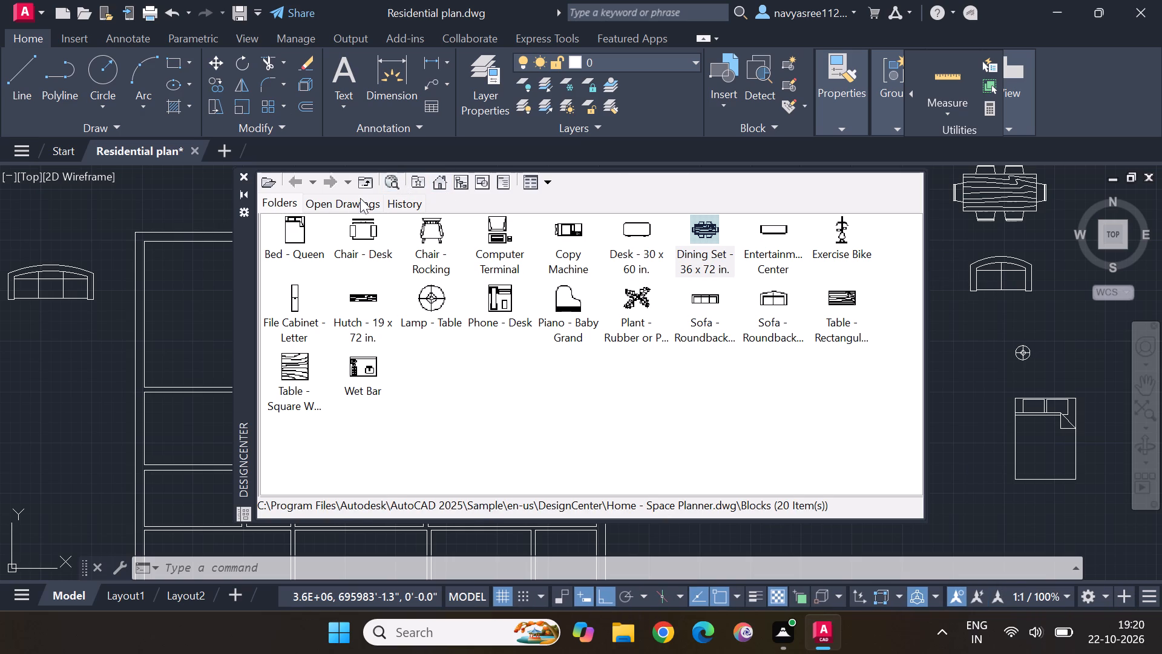
click(439, 180)
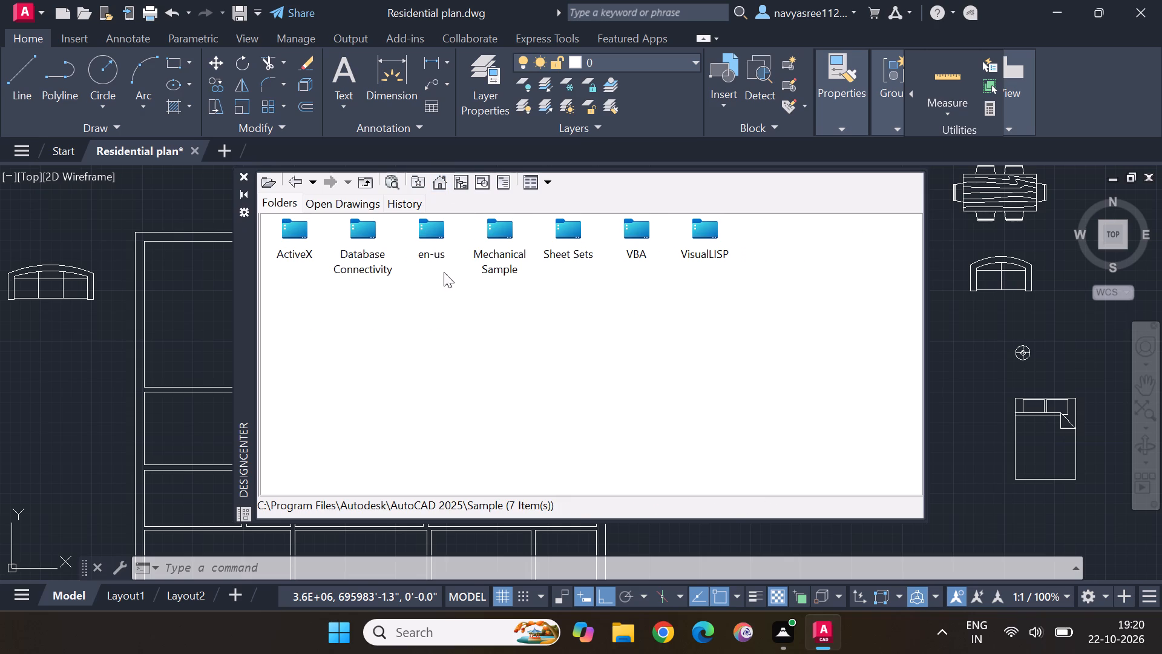
double_click(435, 225)
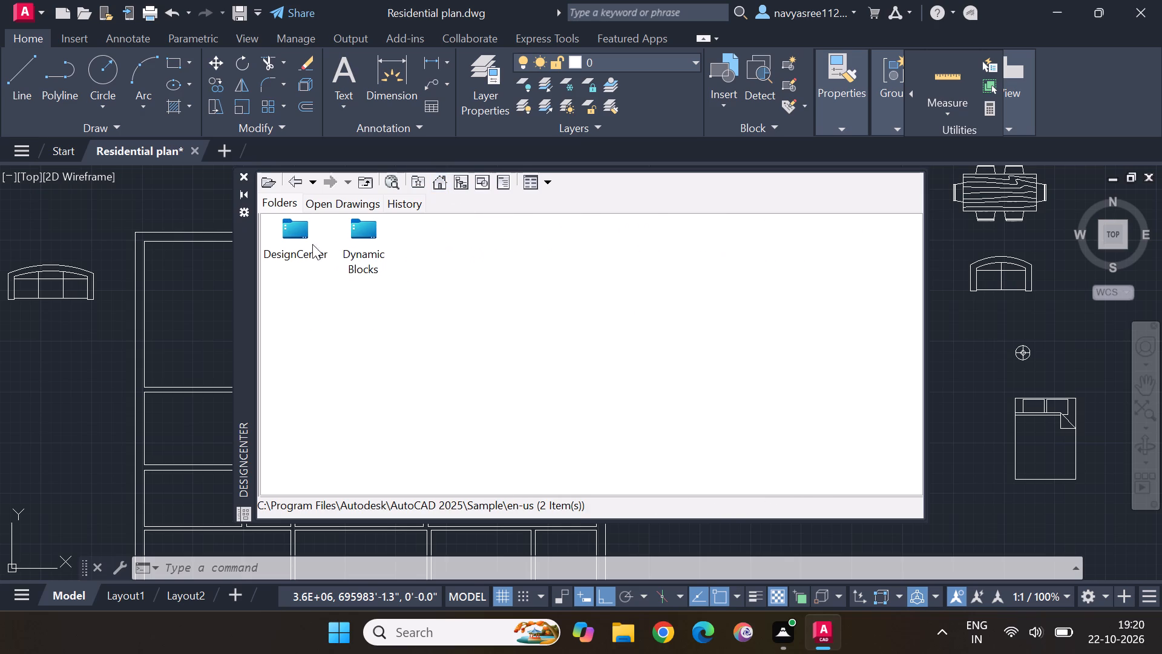
click(359, 228)
click(359, 233)
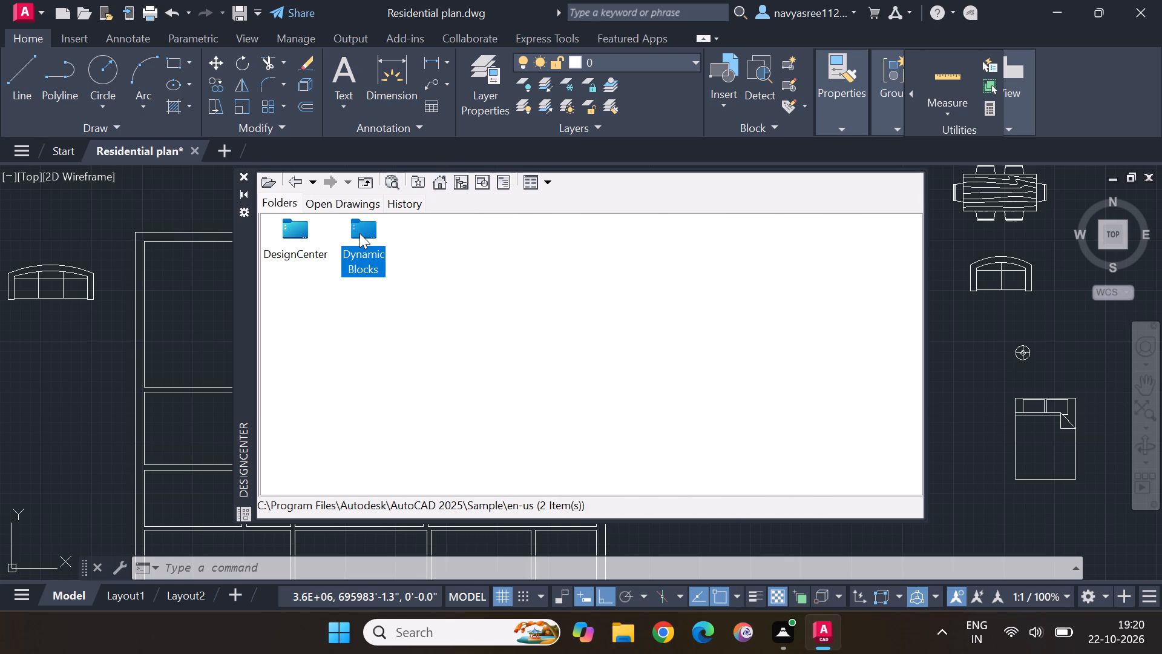
double_click(363, 233)
double_click(364, 226)
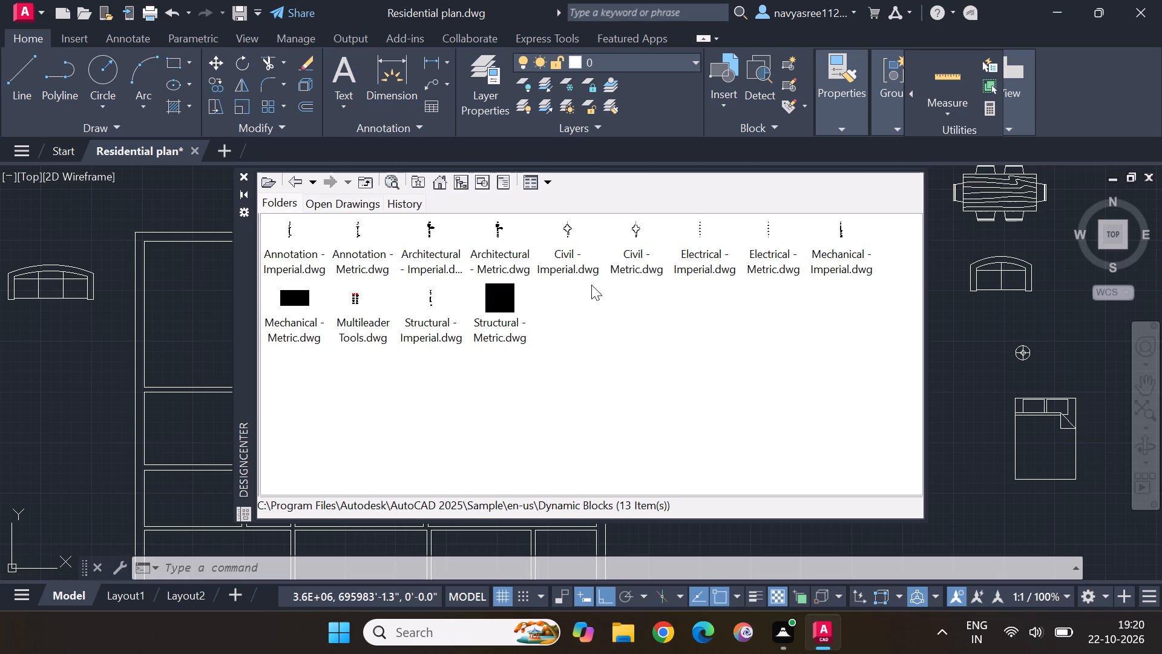
double_click(421, 237)
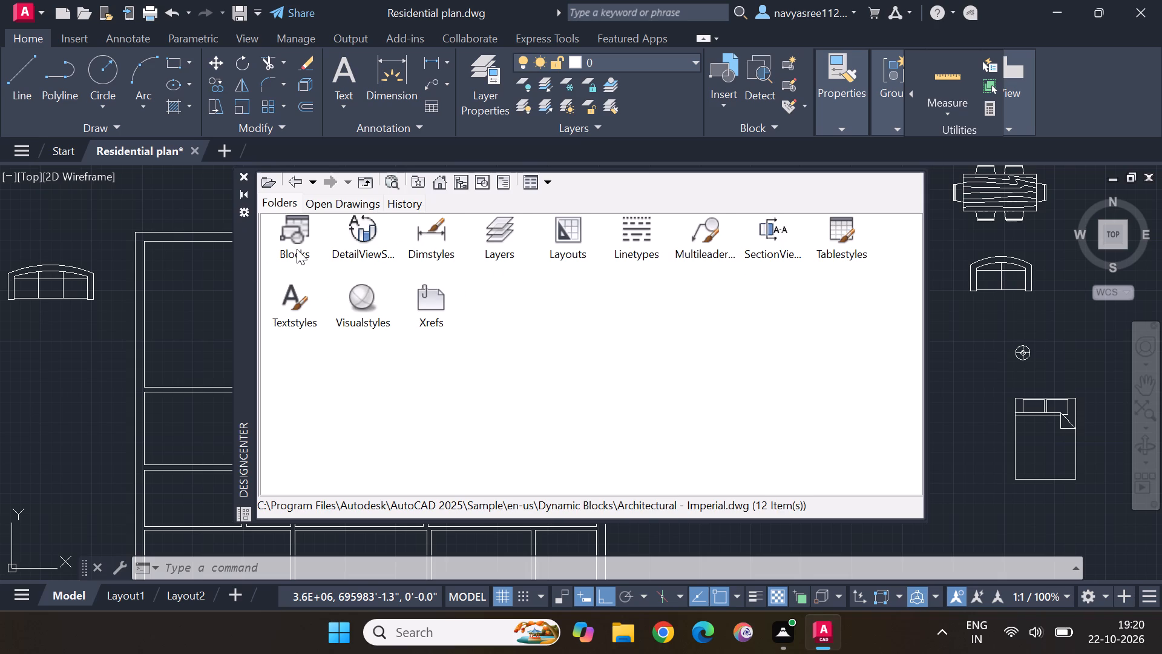
double_click(297, 249)
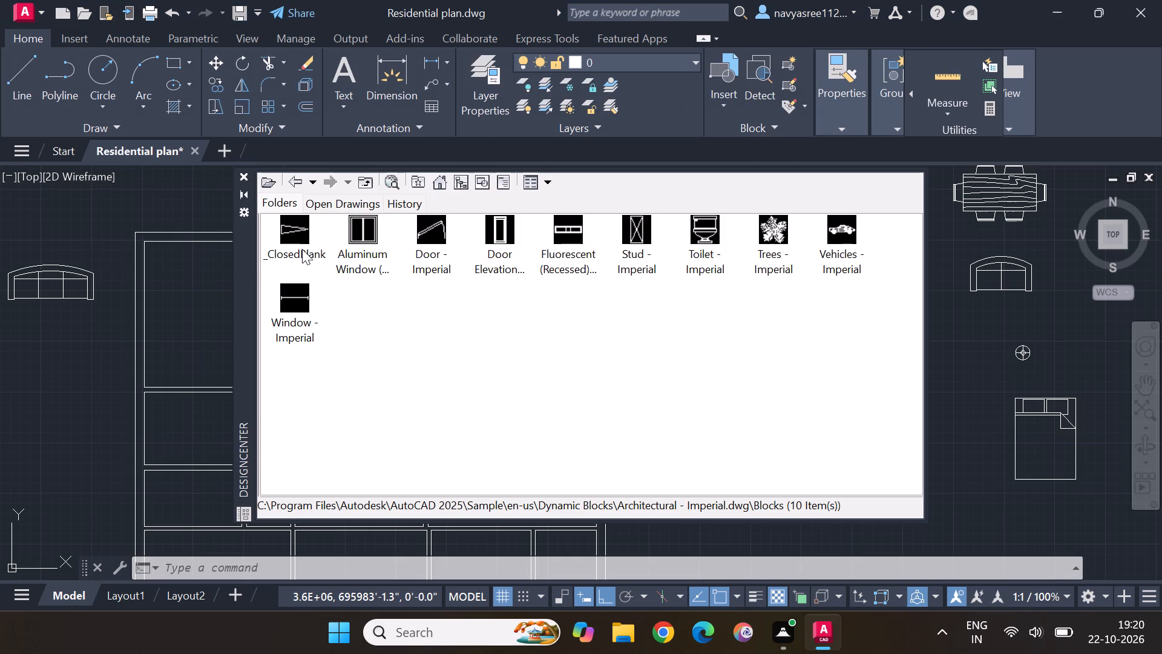
click(438, 234)
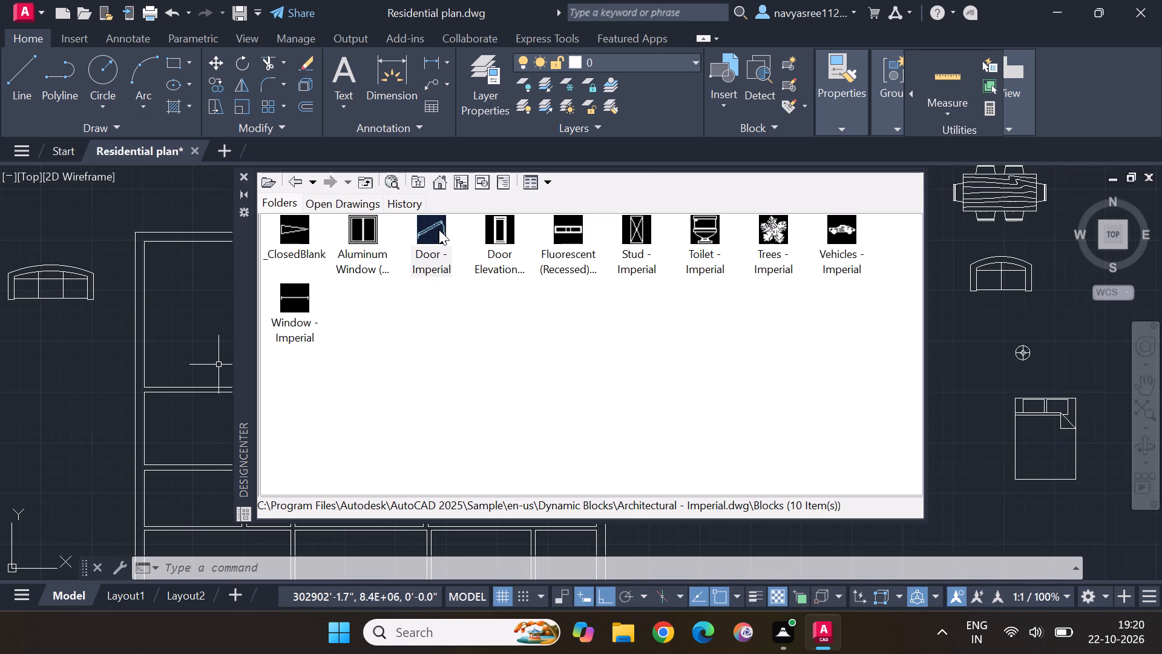
double_click(439, 230)
click(676, 423)
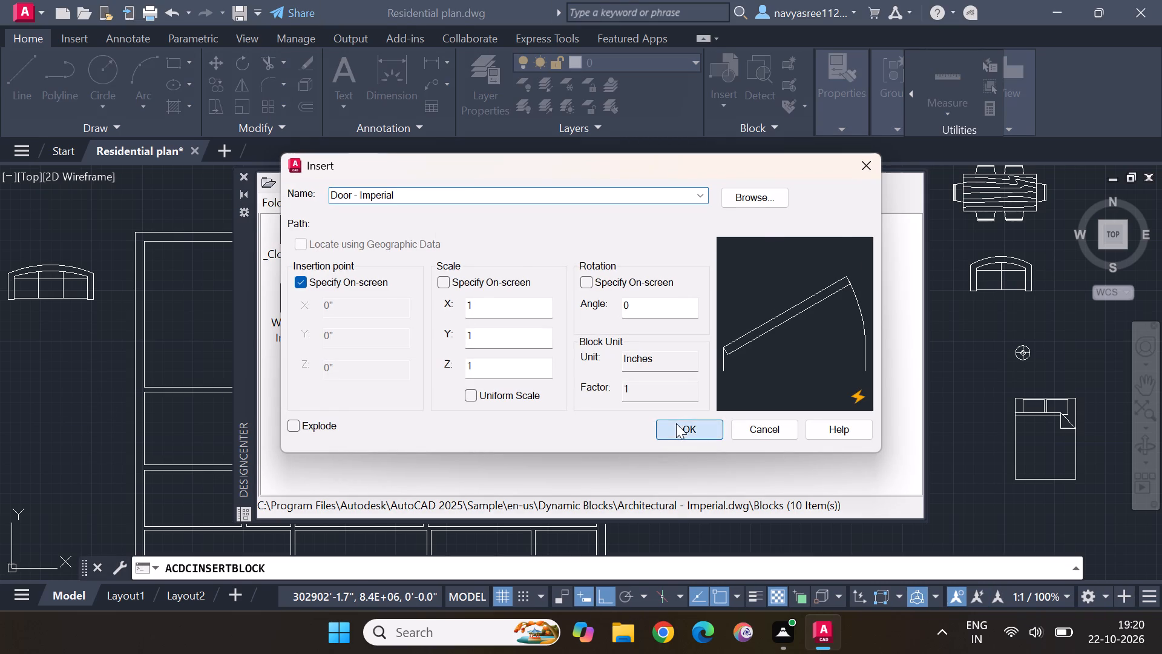
click(21, 377)
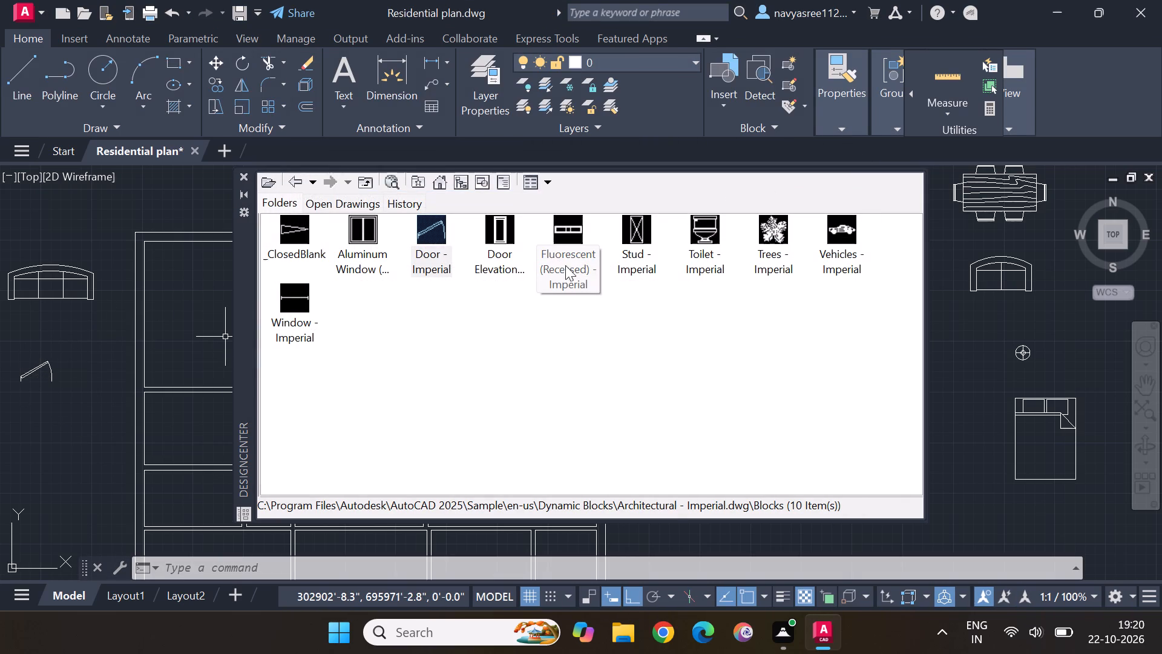
Insert the "Toilet - Imperial" block at scale 1 and angle 0 below the door block, left of the plan.
double_click(717, 231)
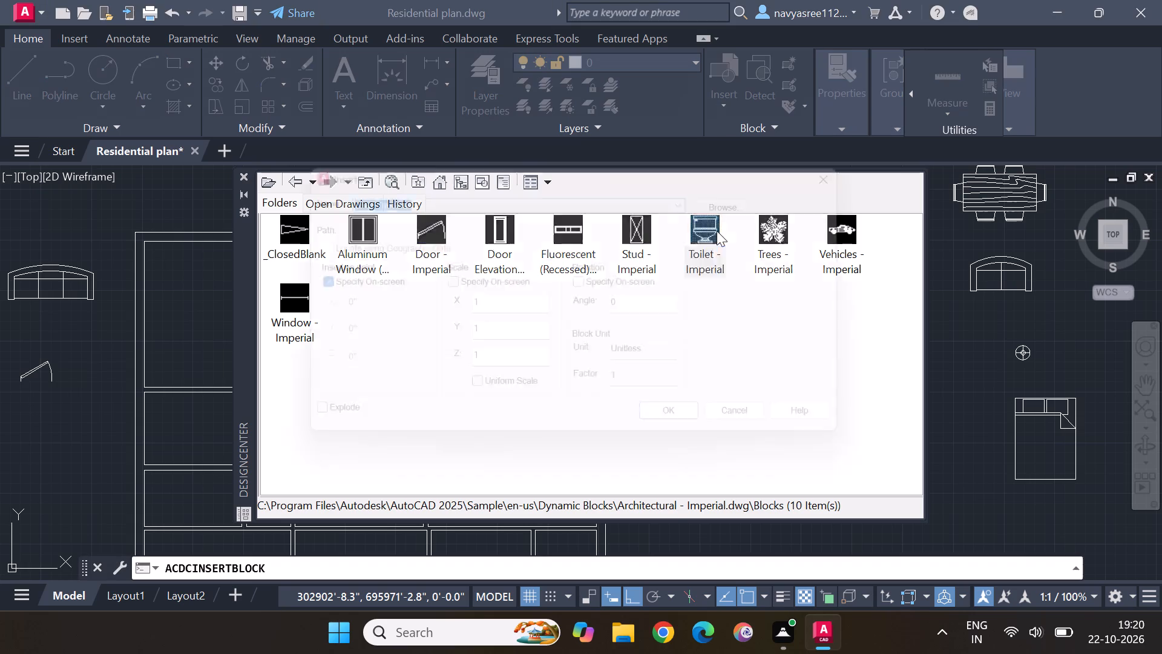
click(697, 430)
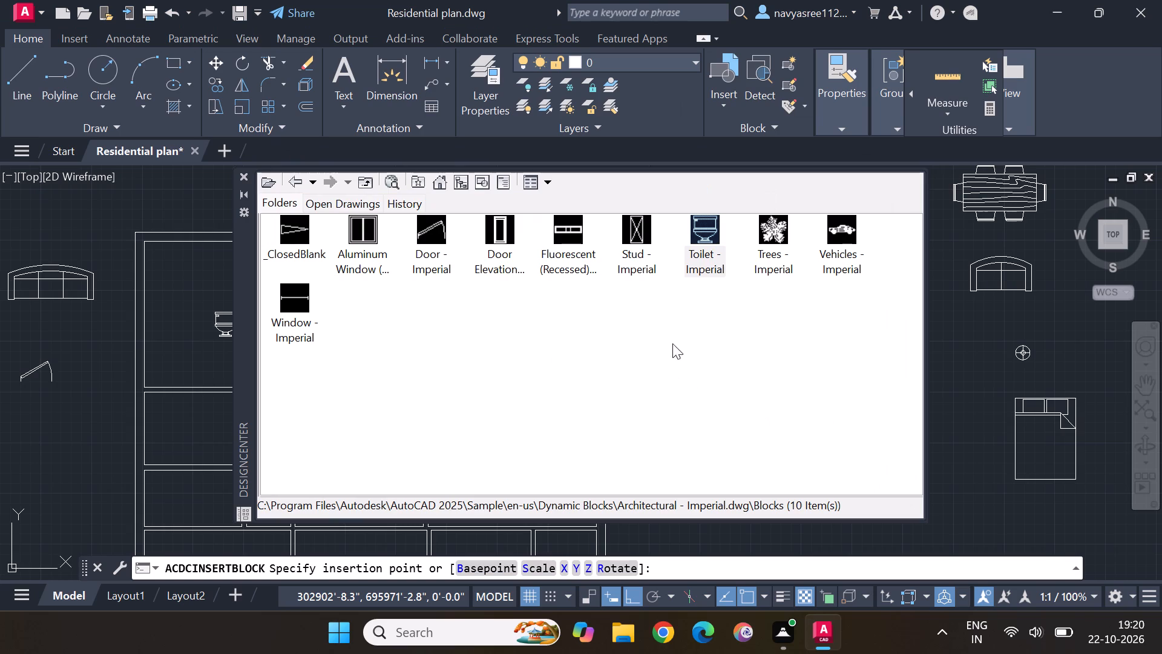
click(56, 433)
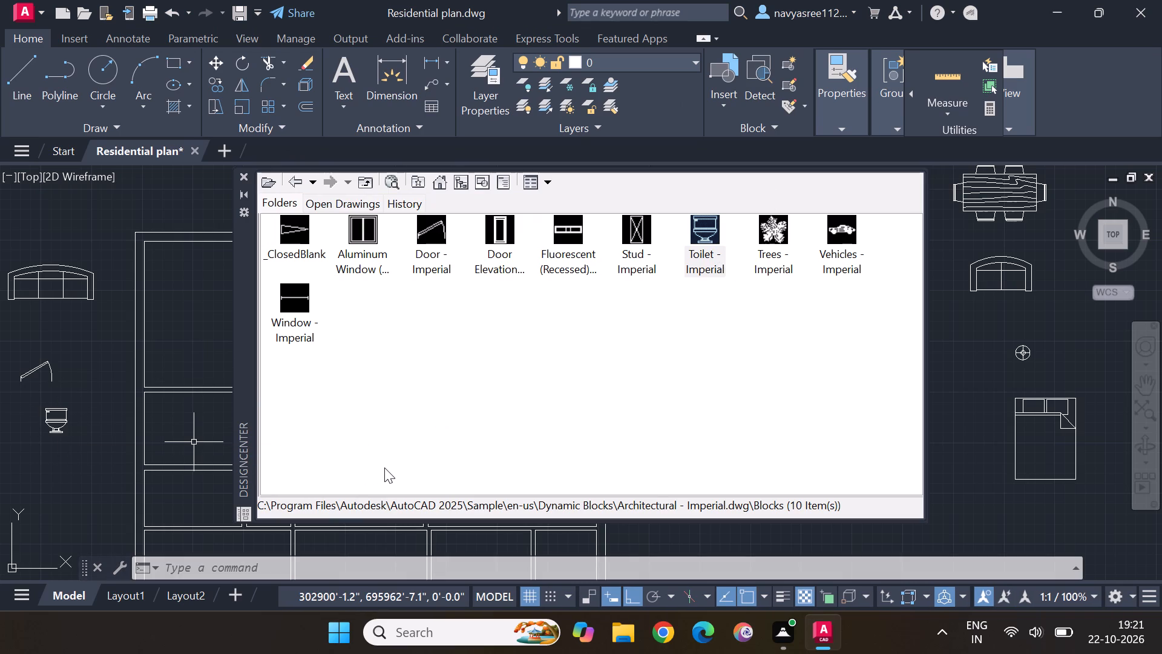
key(Escape)
key(Escape)
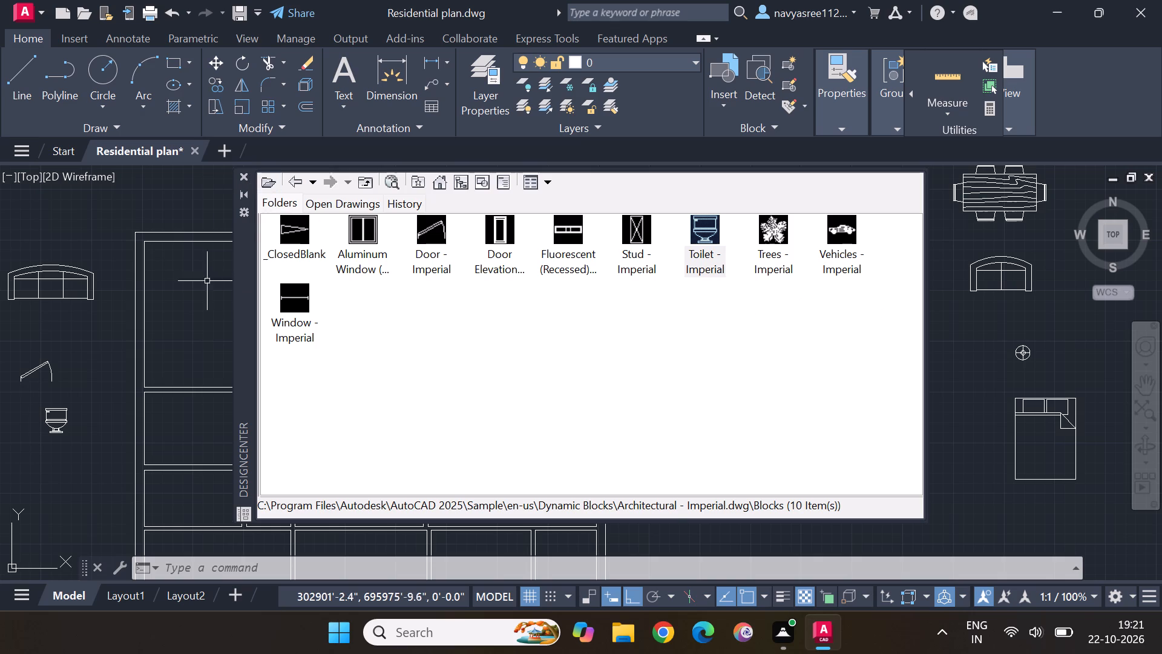
Insert the "Kitchen Layout - 7 x 8 ft" block from DesignCenter's Kitchens.dwg in the empty space above the sofa, outside the plan.
click(435, 181)
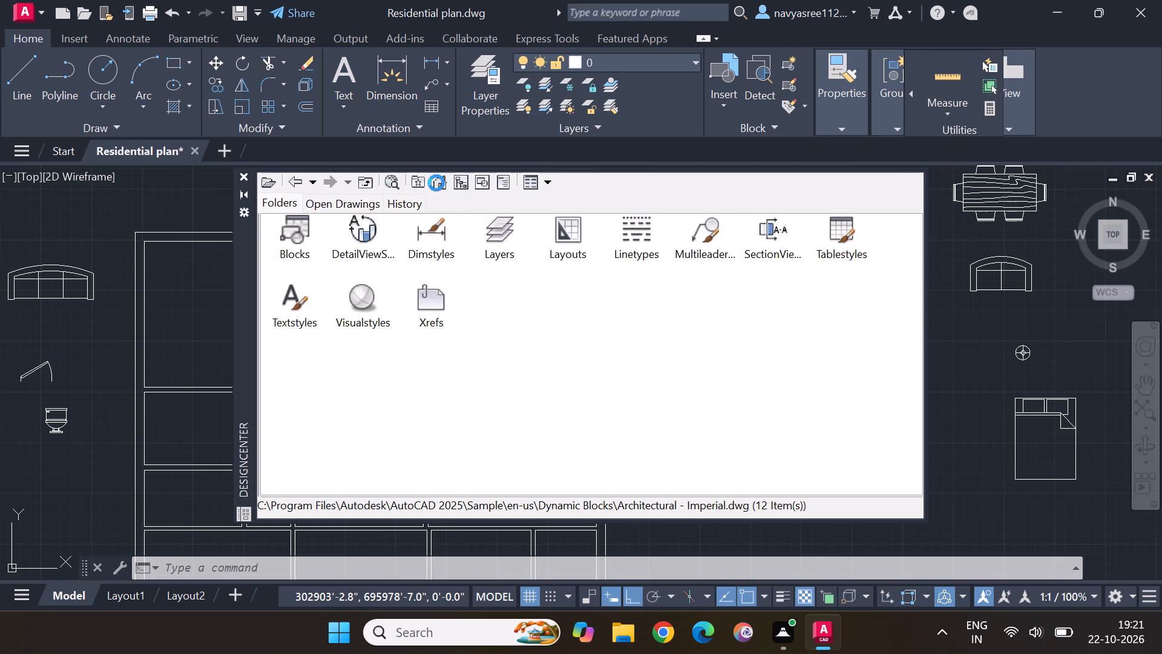
double_click(441, 232)
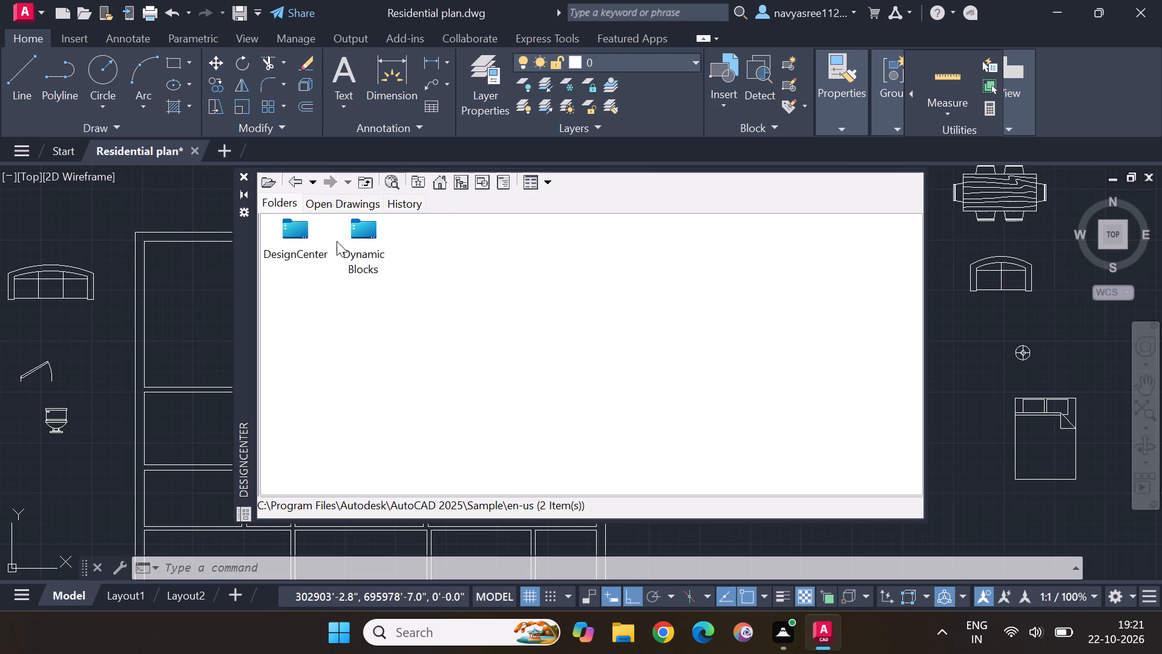
double_click(291, 233)
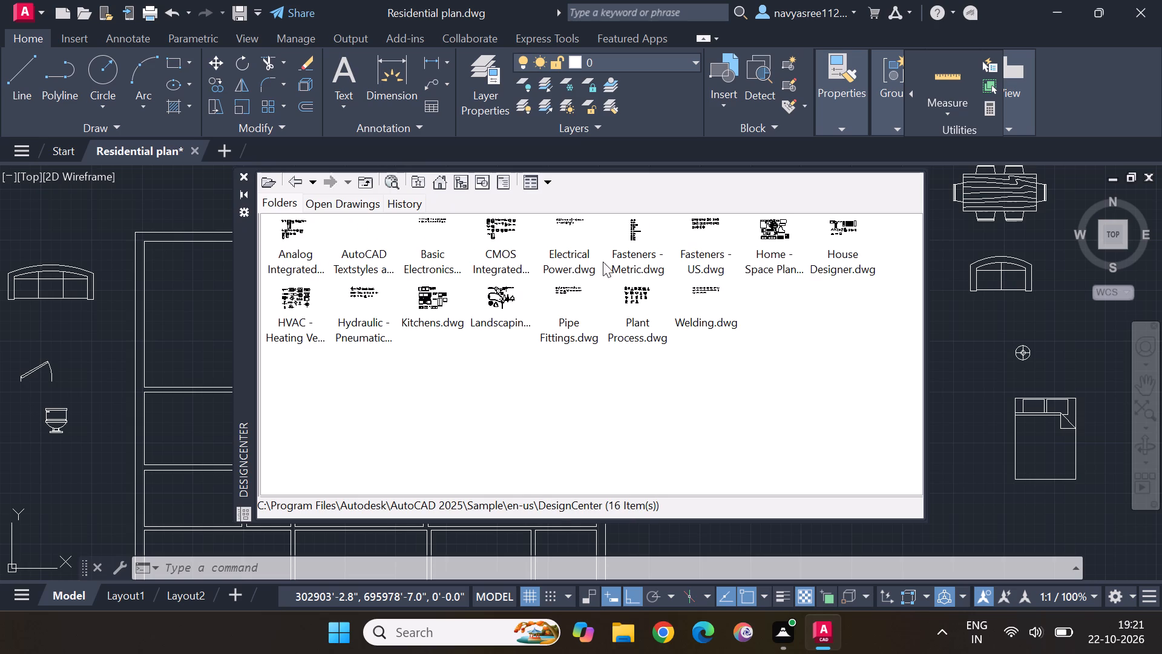
double_click(439, 296)
double_click(295, 236)
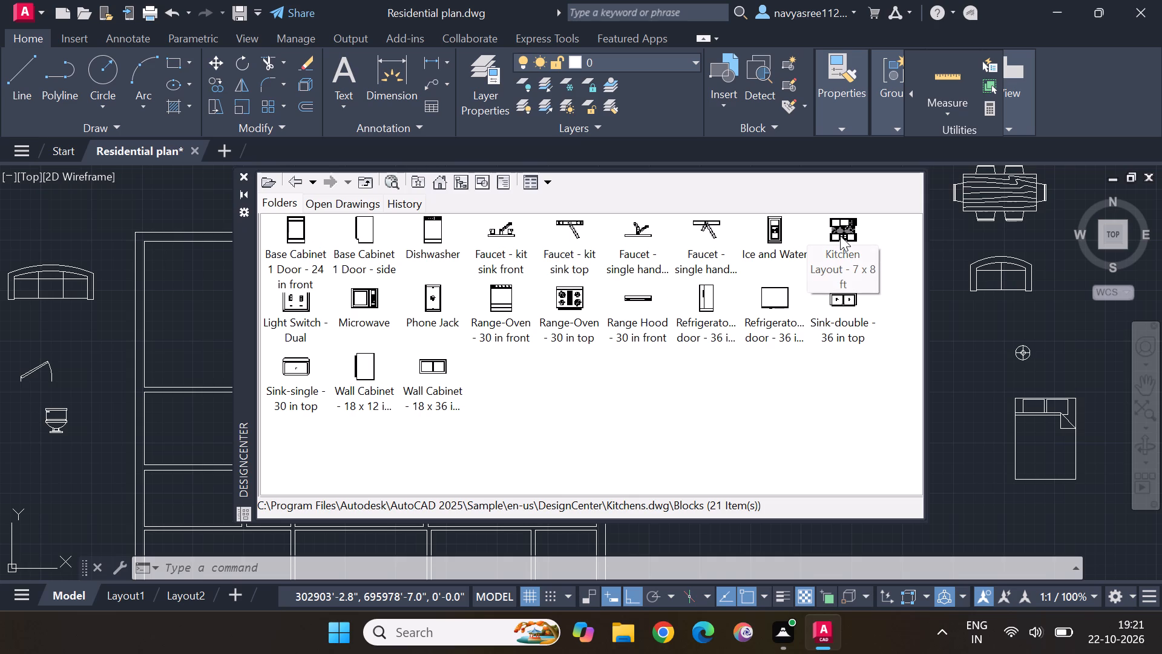
double_click(840, 236)
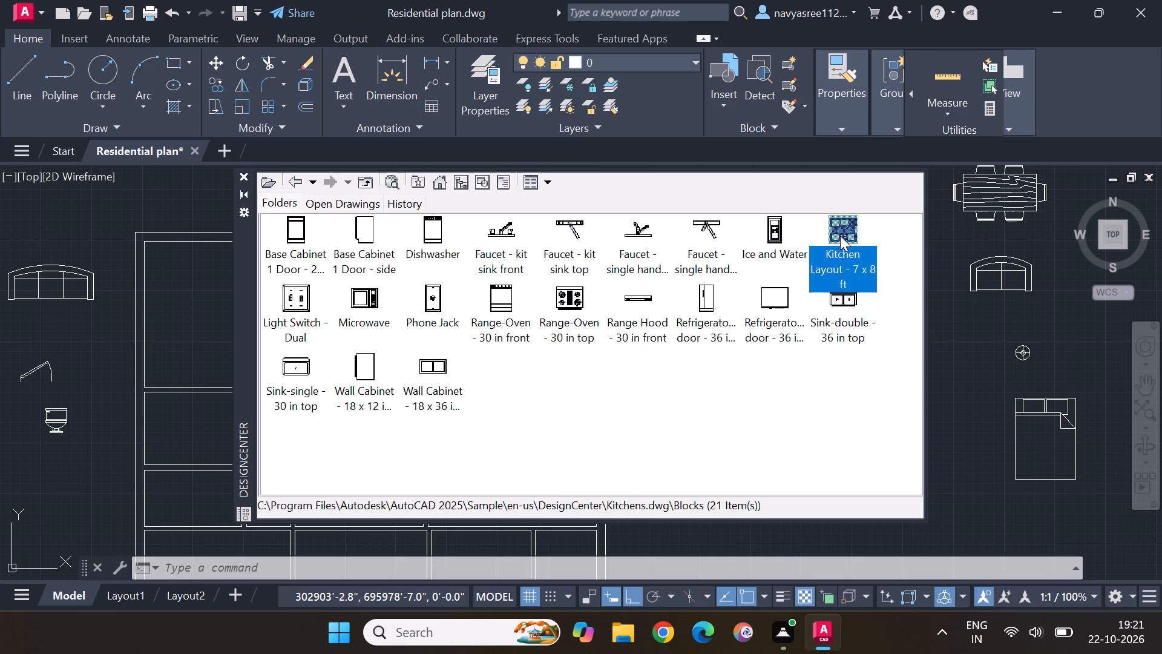
click(709, 434)
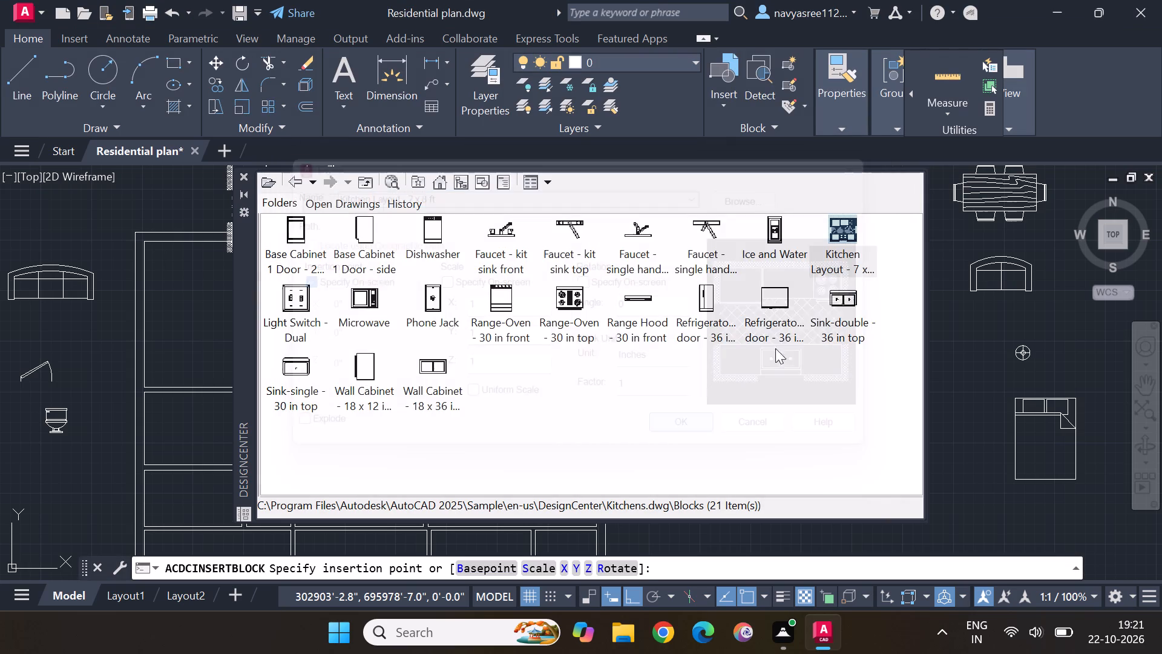
scroll(786, 386, down, 2)
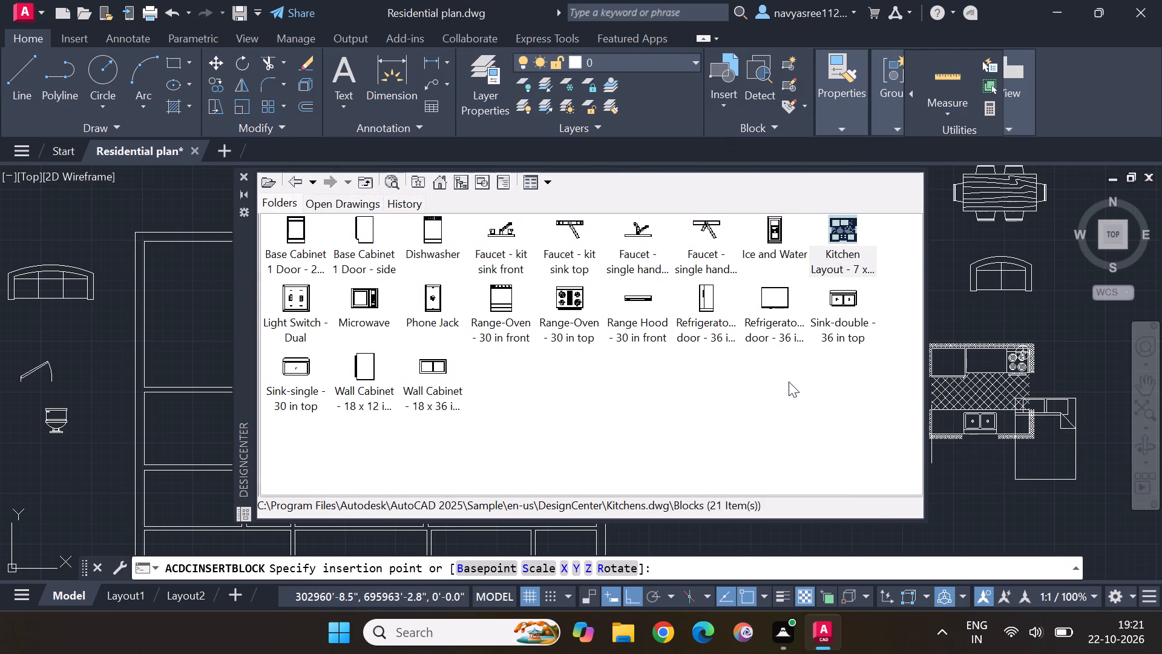
scroll(41, 389, down, 2)
click(45, 269)
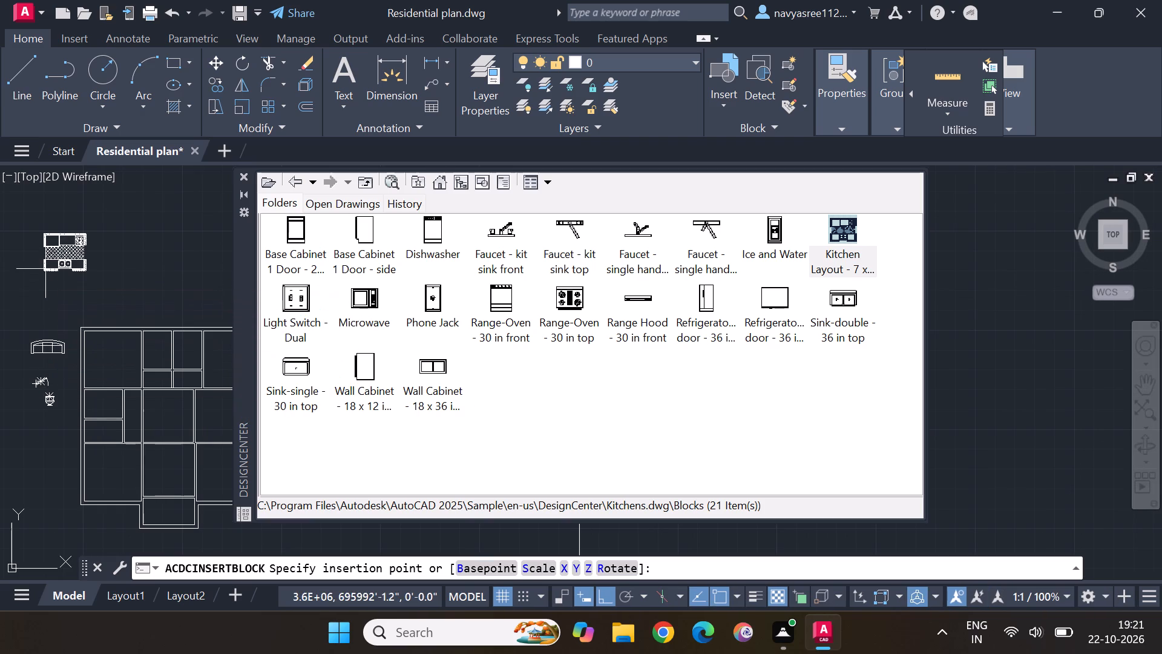
key(Escape)
key(Escape)
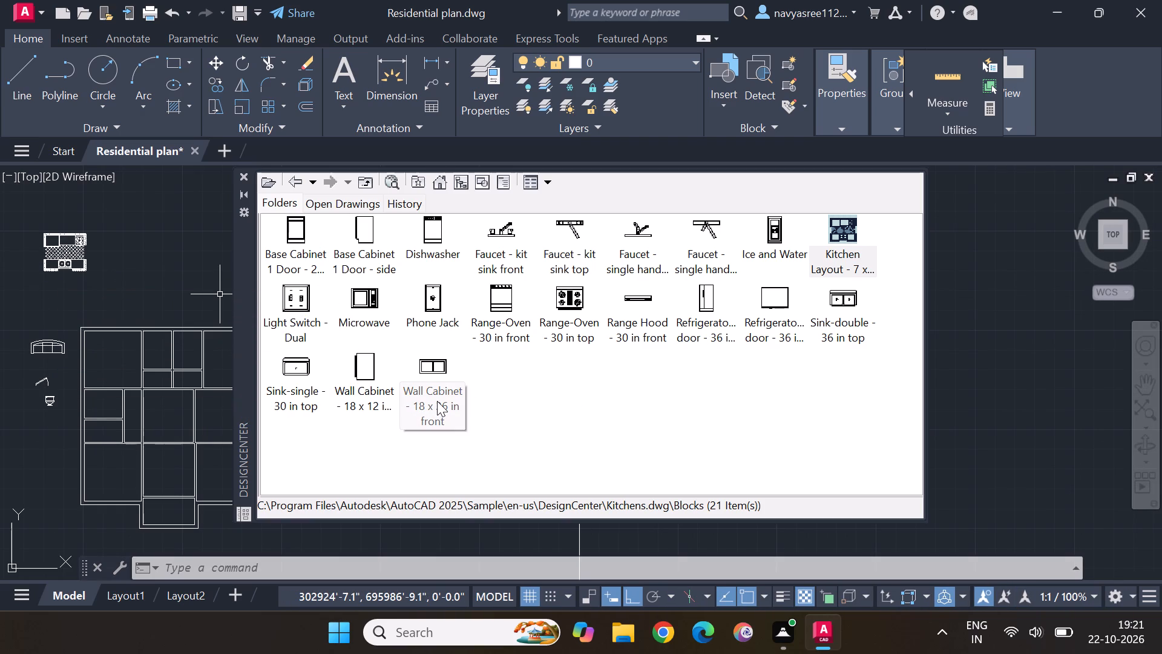
Close DesignCenter.
scroll(613, 291, up, 2)
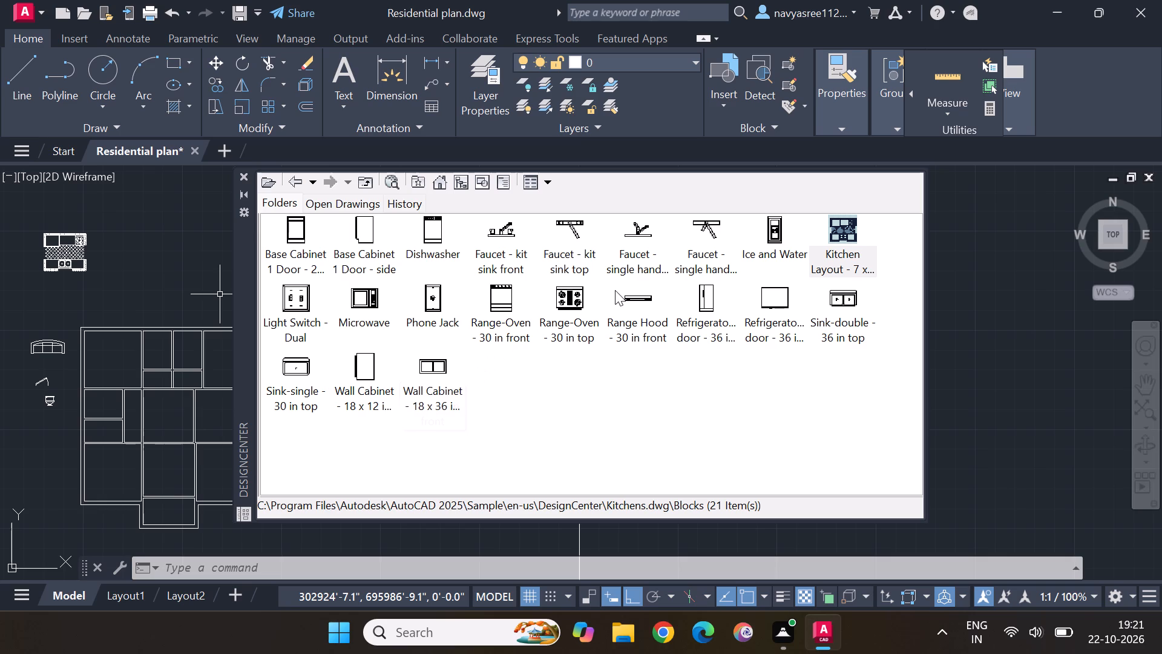
click(253, 173)
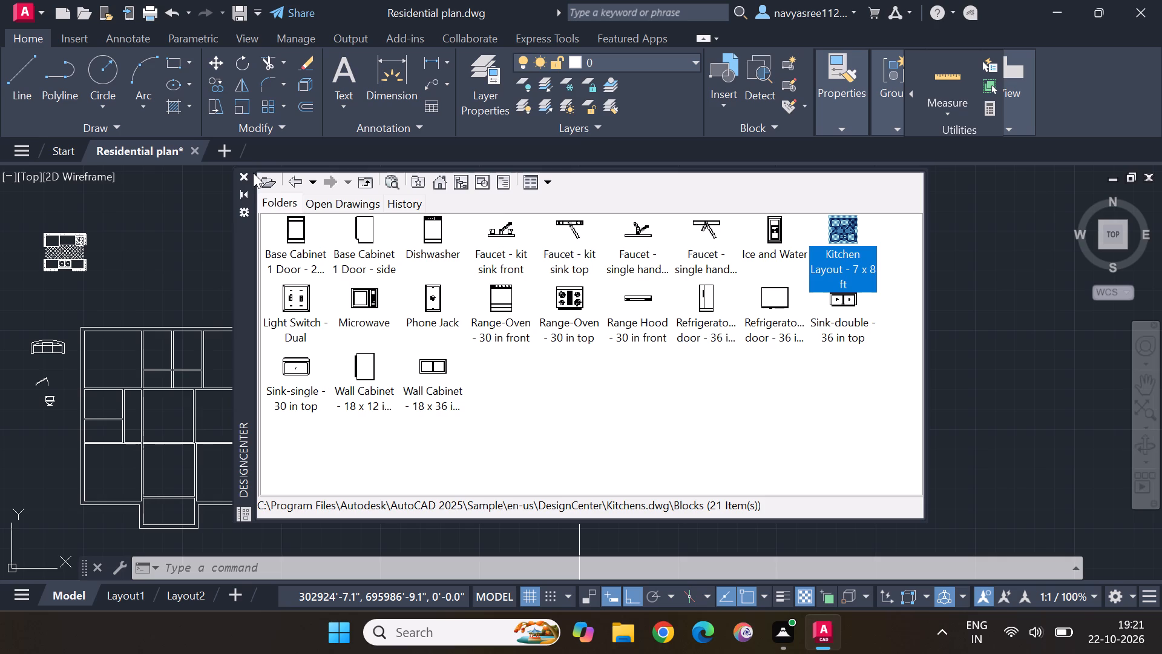
click(246, 179)
Delete the two stray long lines, the vertical one right of the plan and the horizontal one below it.
scroll(531, 285, down, 1)
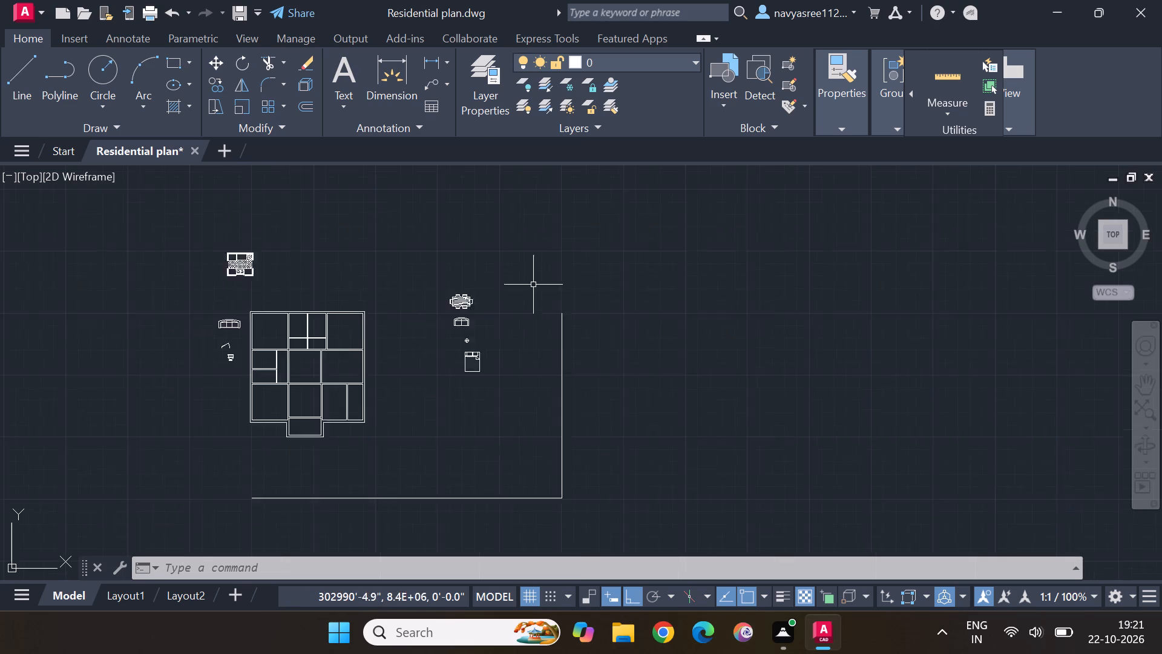
scroll(534, 285, down, 1)
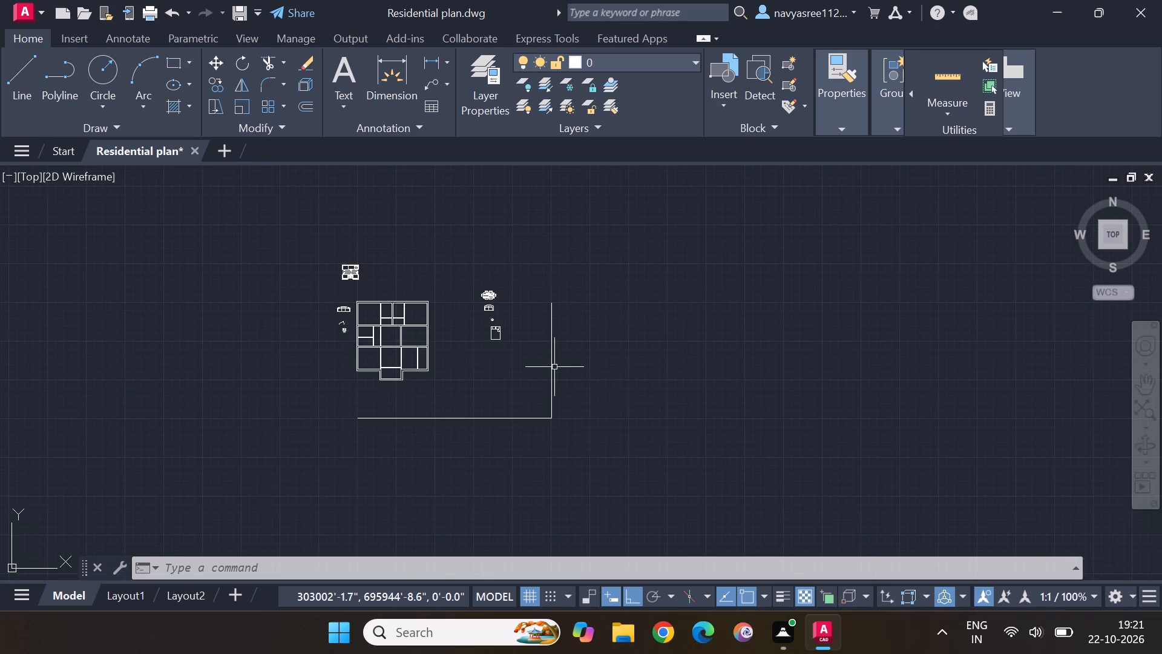
click(553, 369)
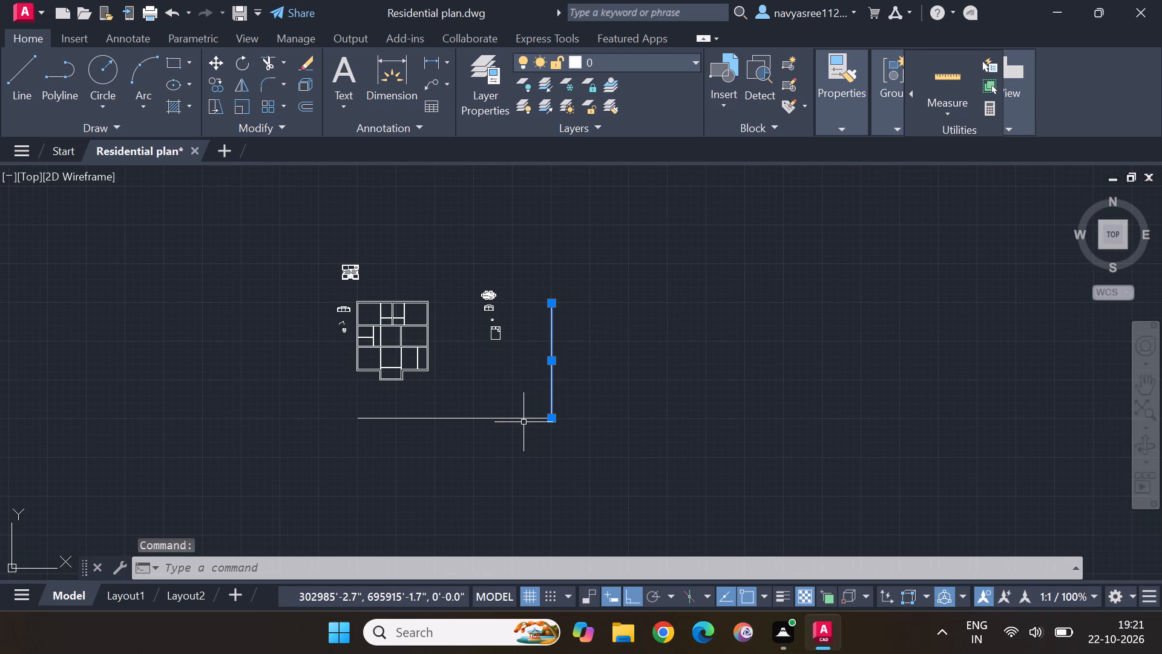
click(524, 419)
key(Delete)
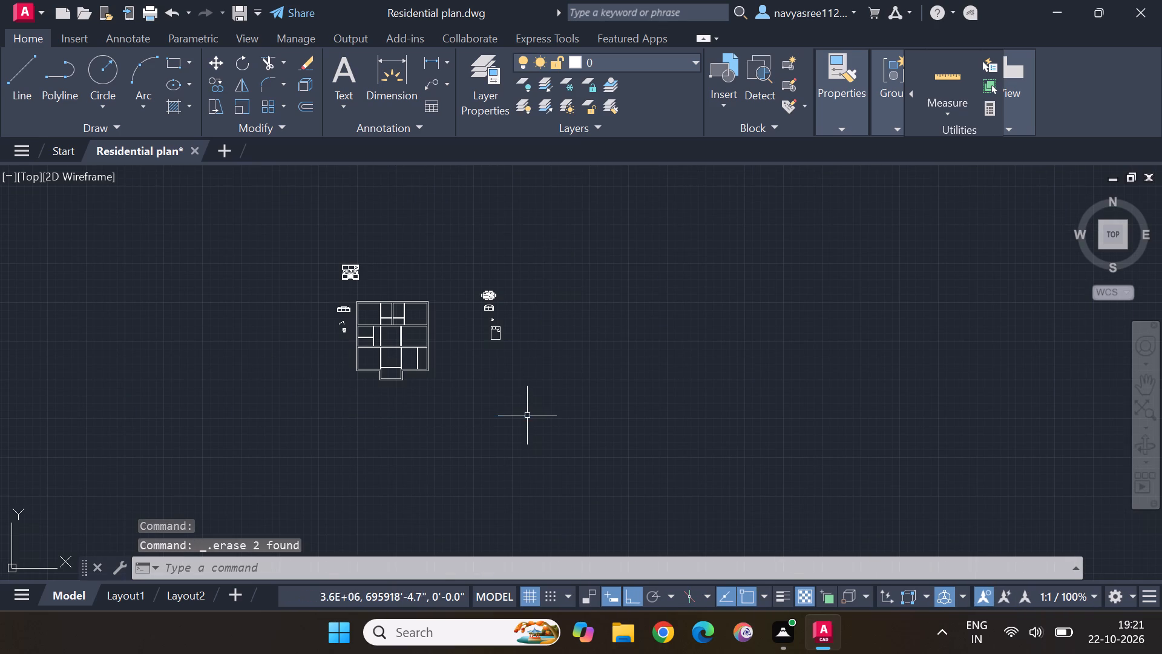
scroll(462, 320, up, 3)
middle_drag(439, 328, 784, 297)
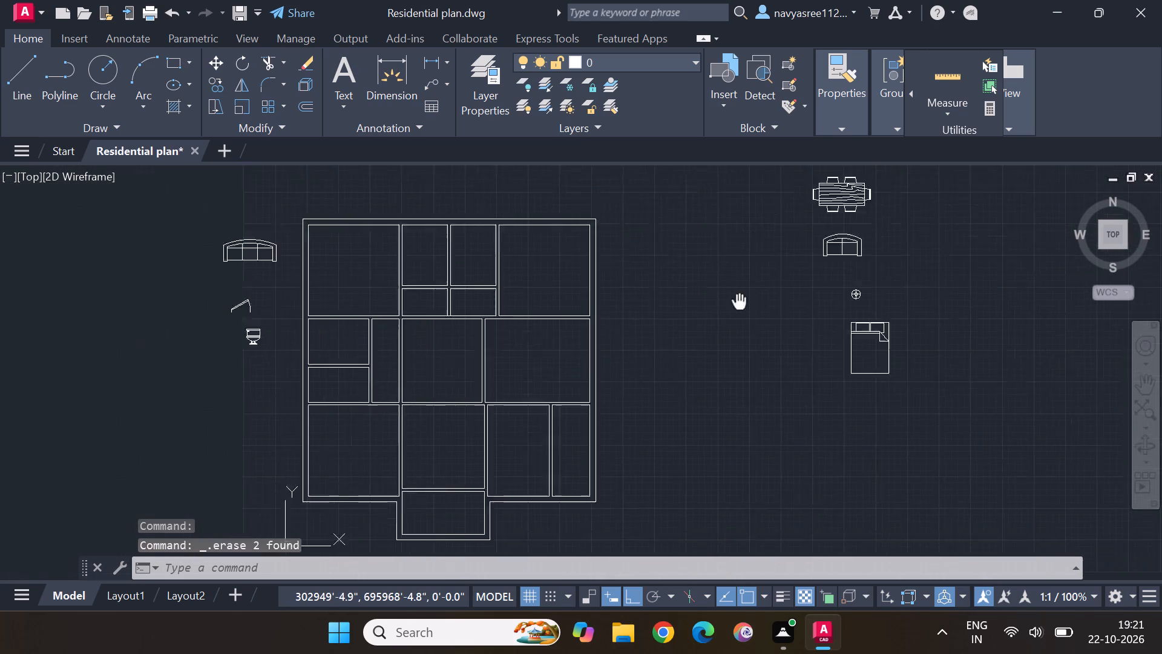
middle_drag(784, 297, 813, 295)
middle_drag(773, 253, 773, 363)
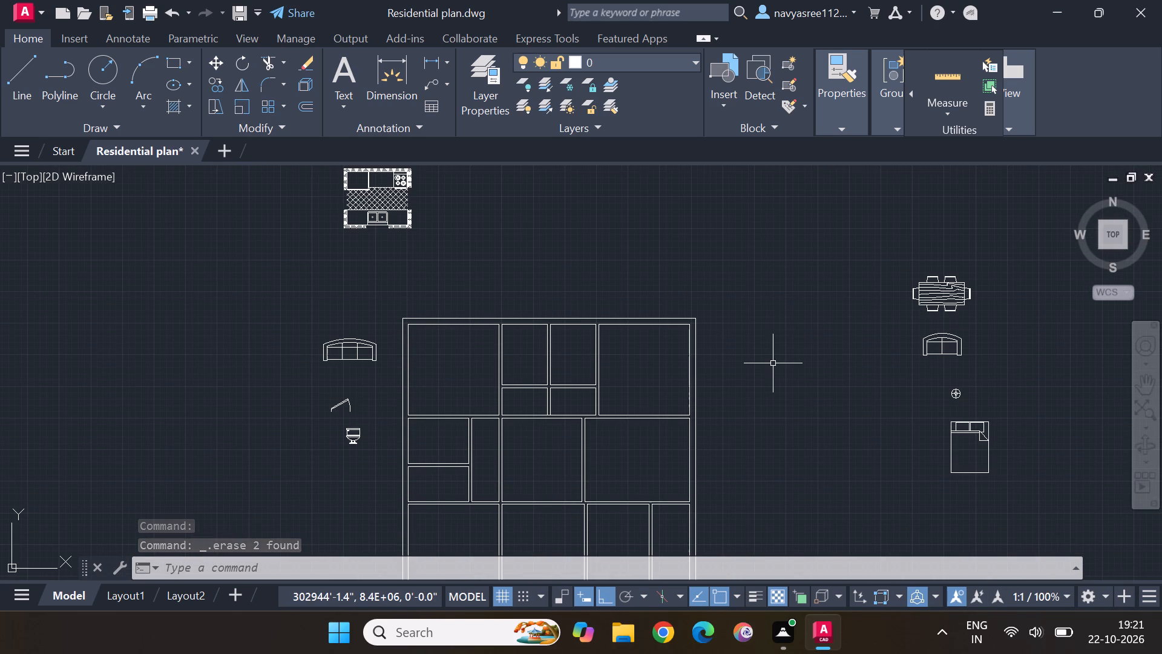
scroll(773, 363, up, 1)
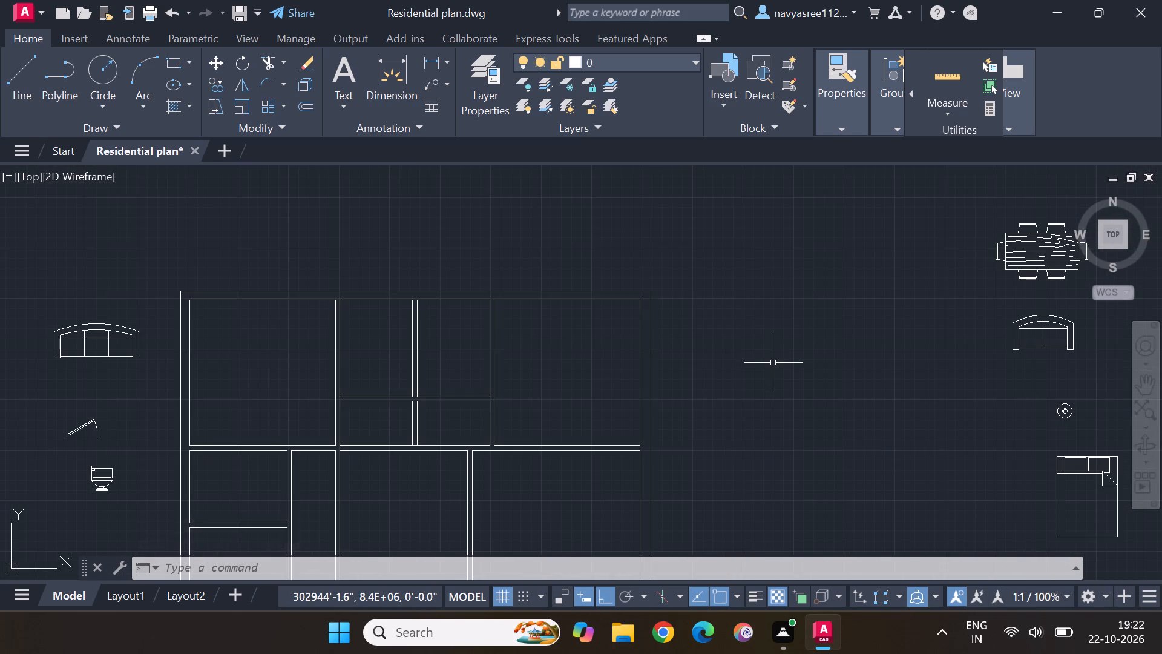
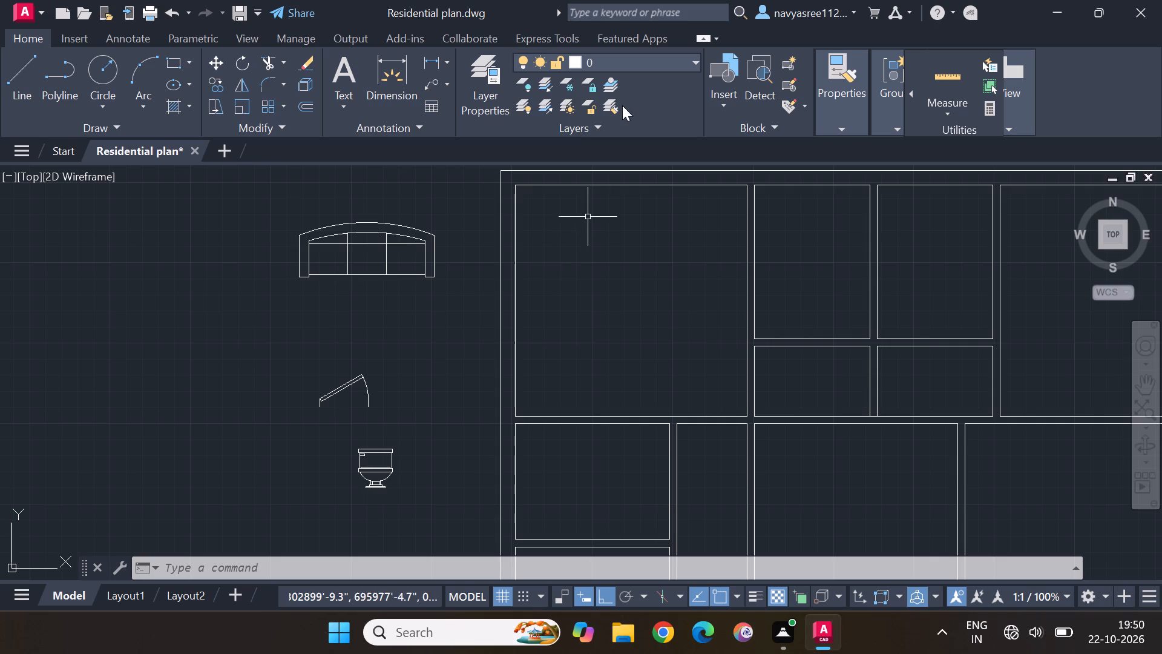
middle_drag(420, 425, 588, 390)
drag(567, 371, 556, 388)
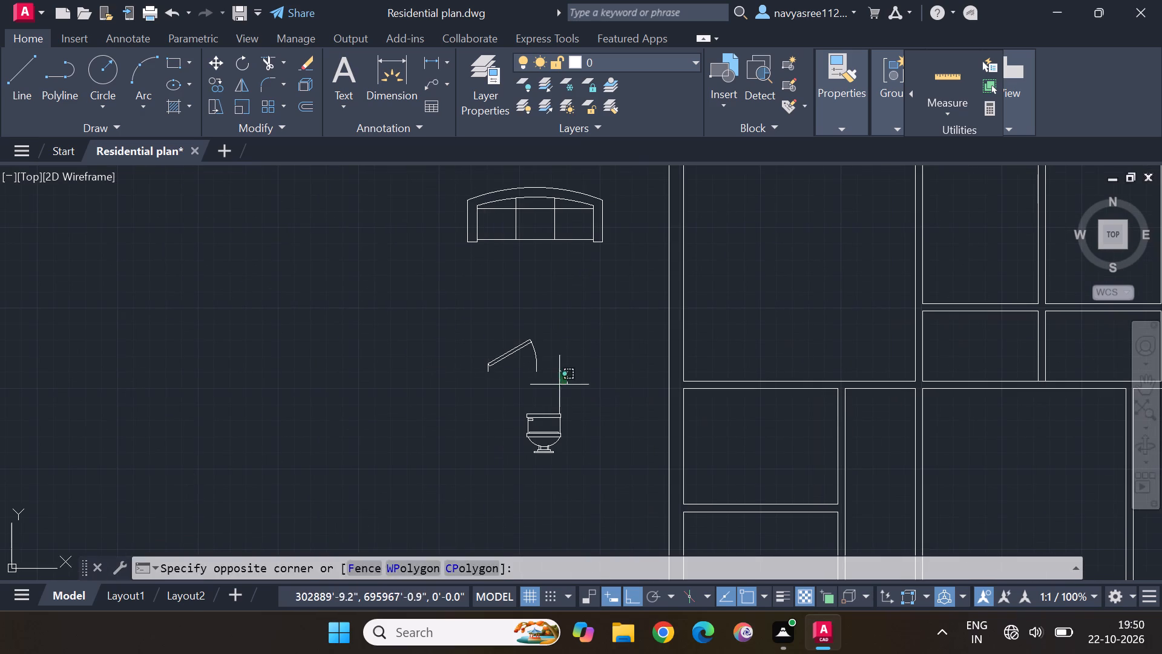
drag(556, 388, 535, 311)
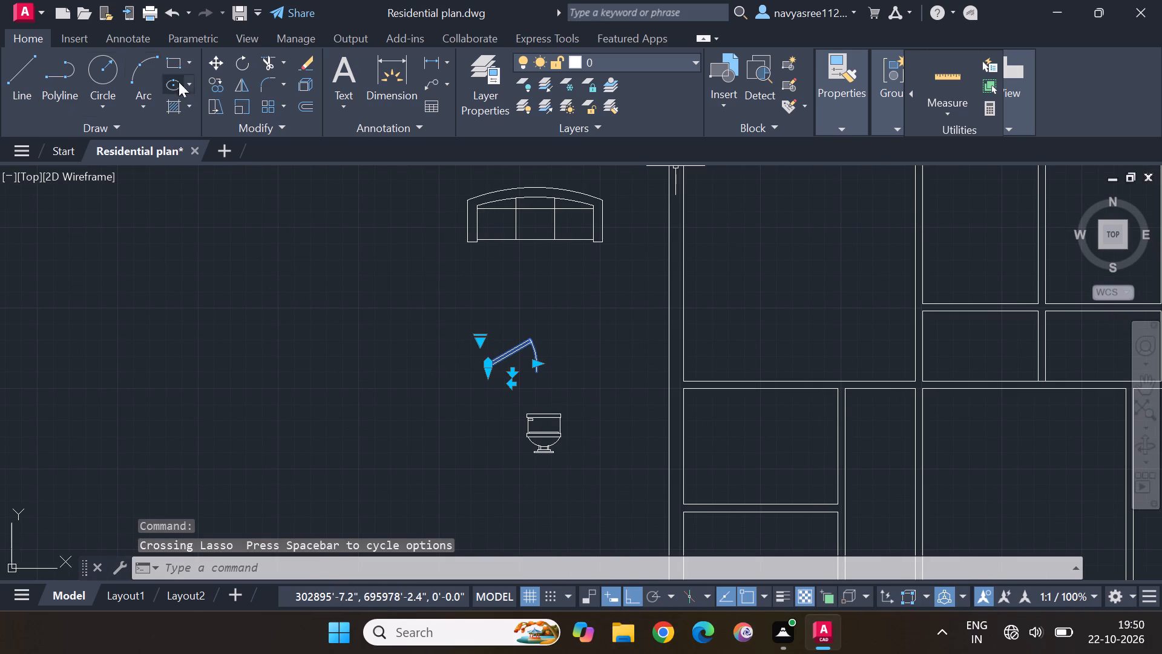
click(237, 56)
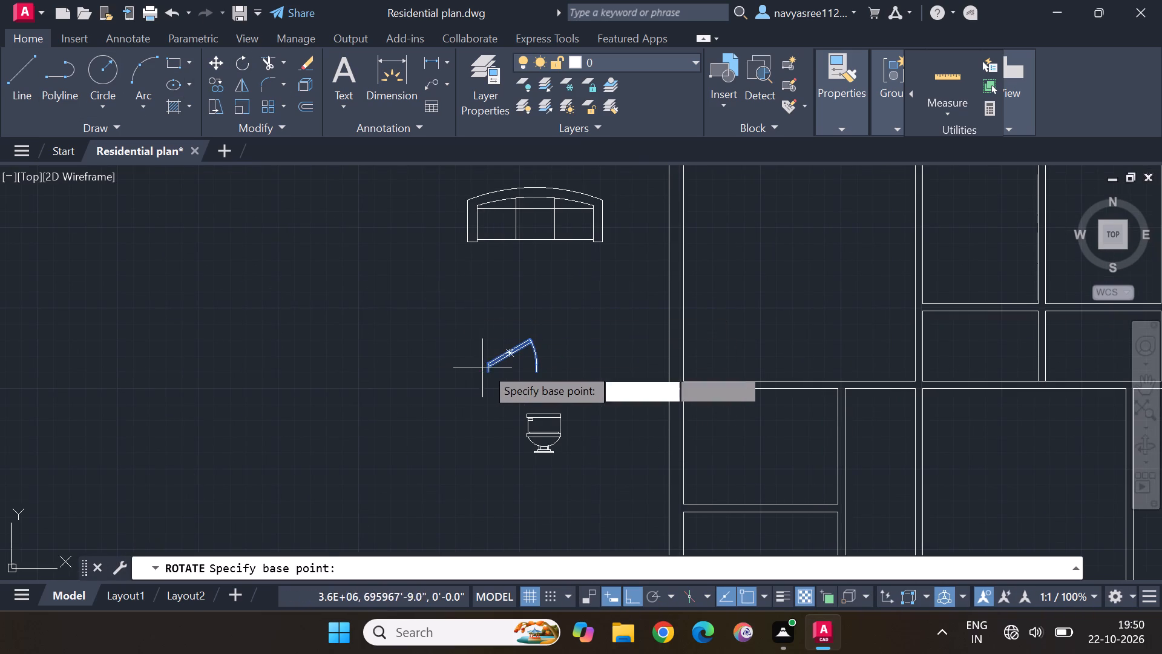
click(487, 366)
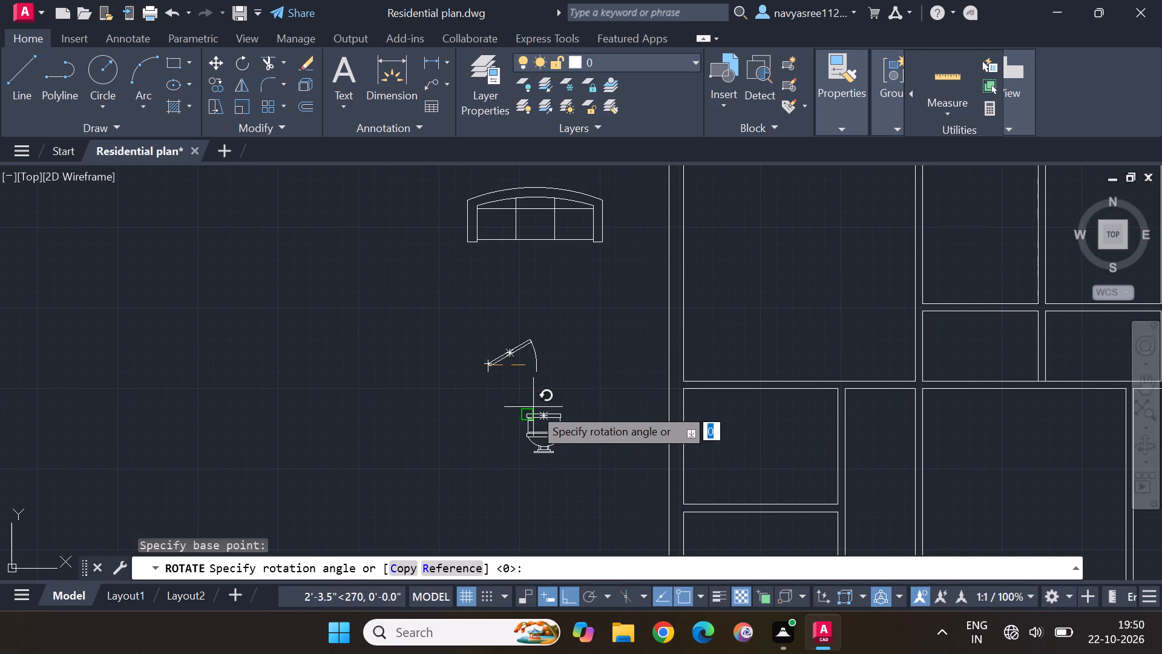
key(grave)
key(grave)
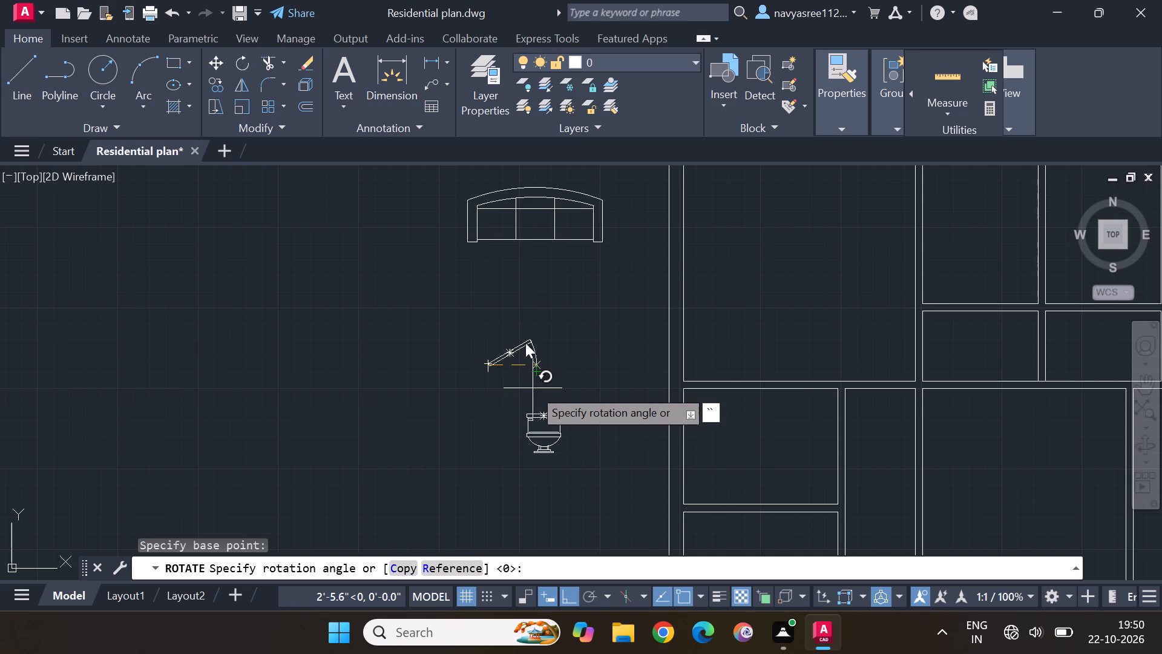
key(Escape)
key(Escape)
Set the door block's opening angle to Open 90º.
click(517, 346)
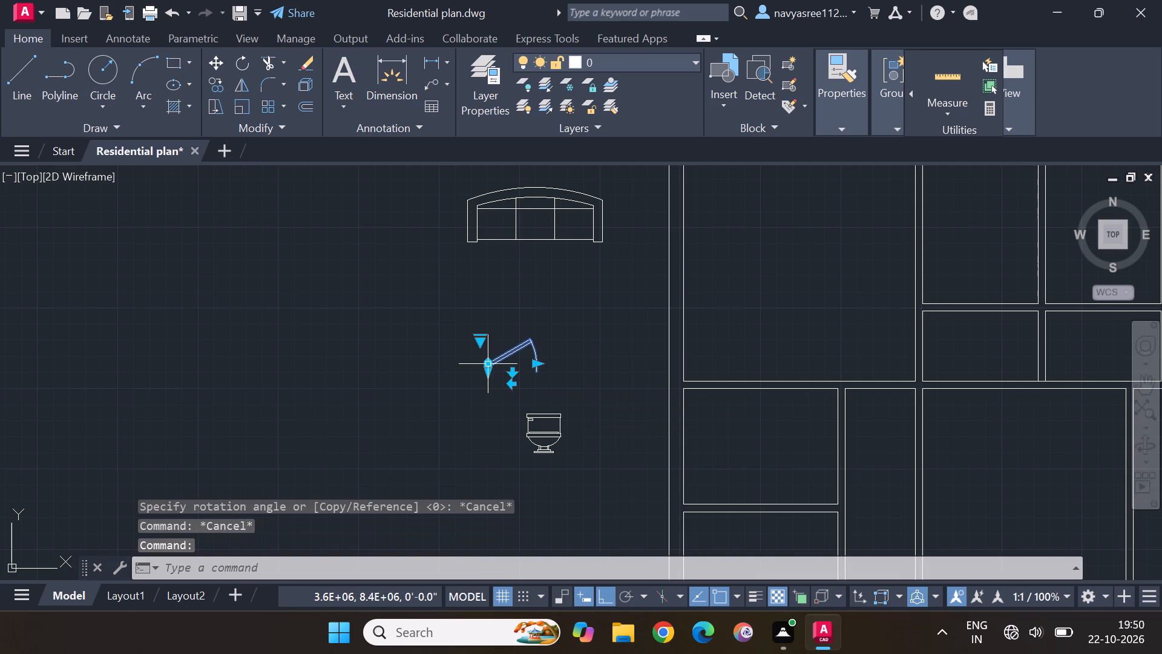
click(482, 343)
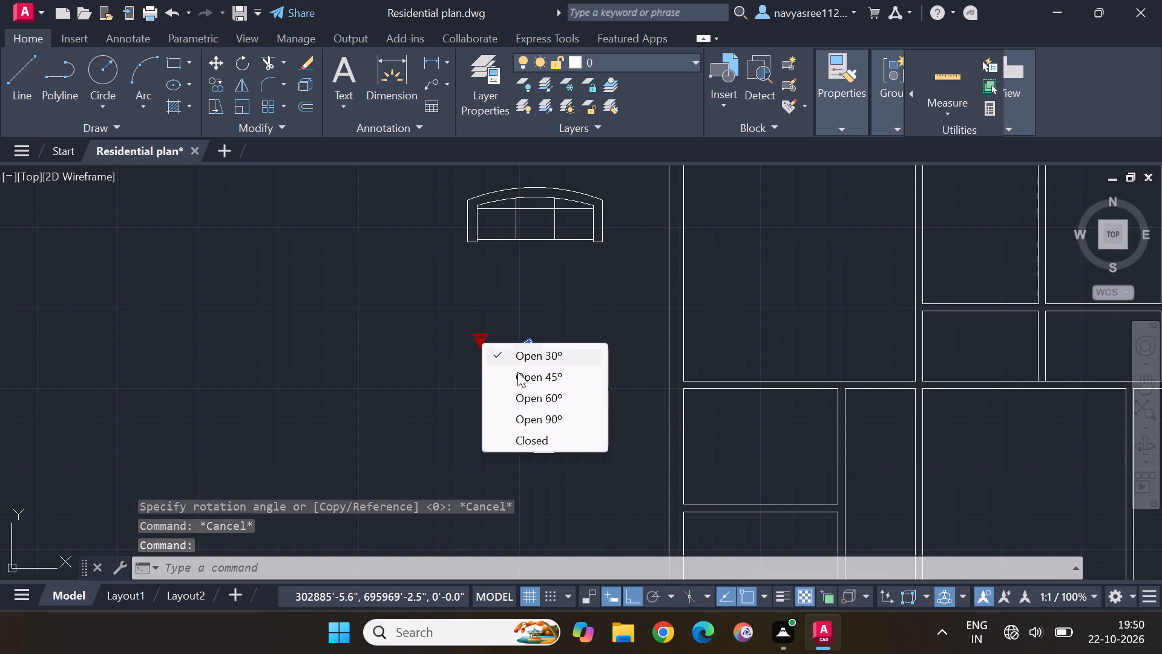
click(544, 420)
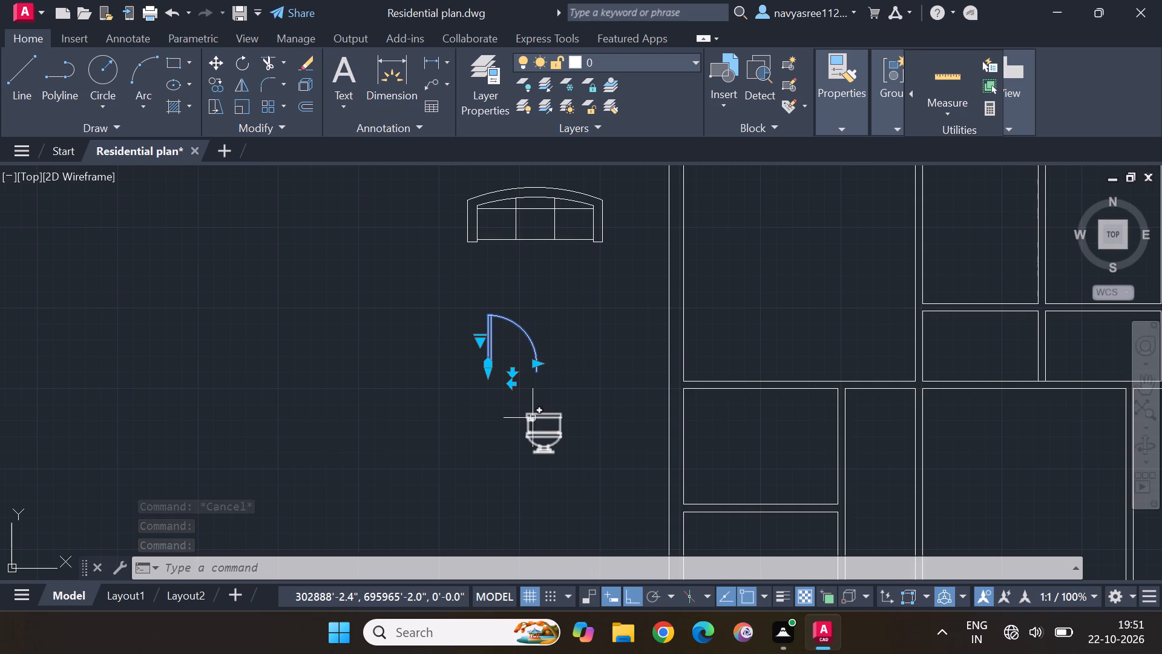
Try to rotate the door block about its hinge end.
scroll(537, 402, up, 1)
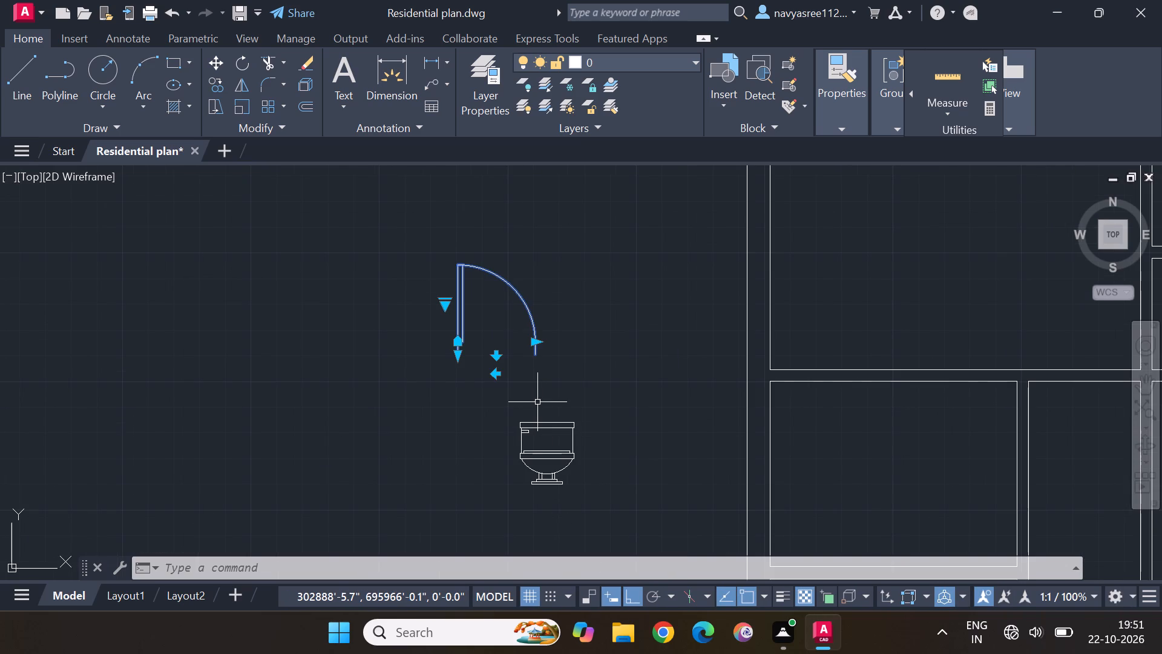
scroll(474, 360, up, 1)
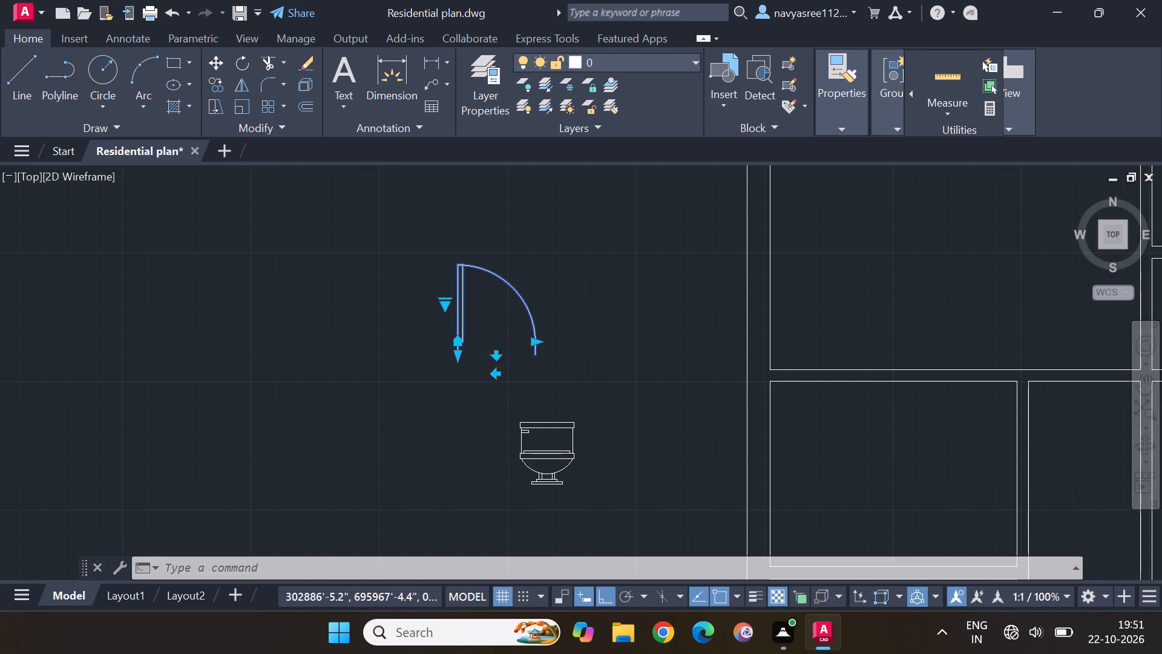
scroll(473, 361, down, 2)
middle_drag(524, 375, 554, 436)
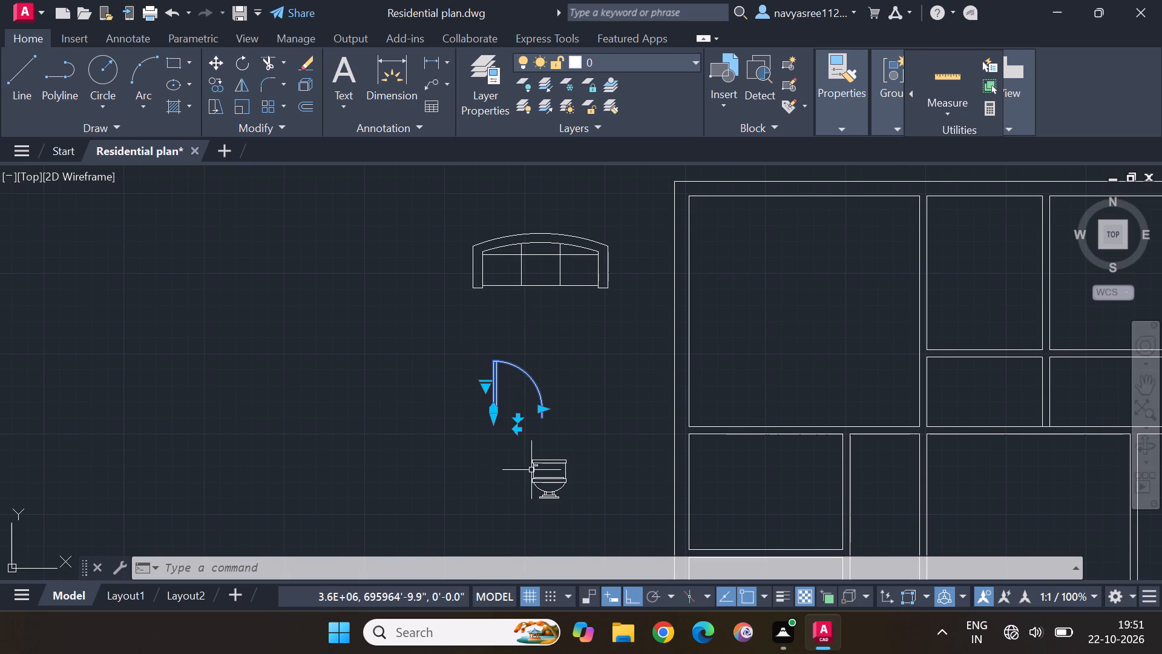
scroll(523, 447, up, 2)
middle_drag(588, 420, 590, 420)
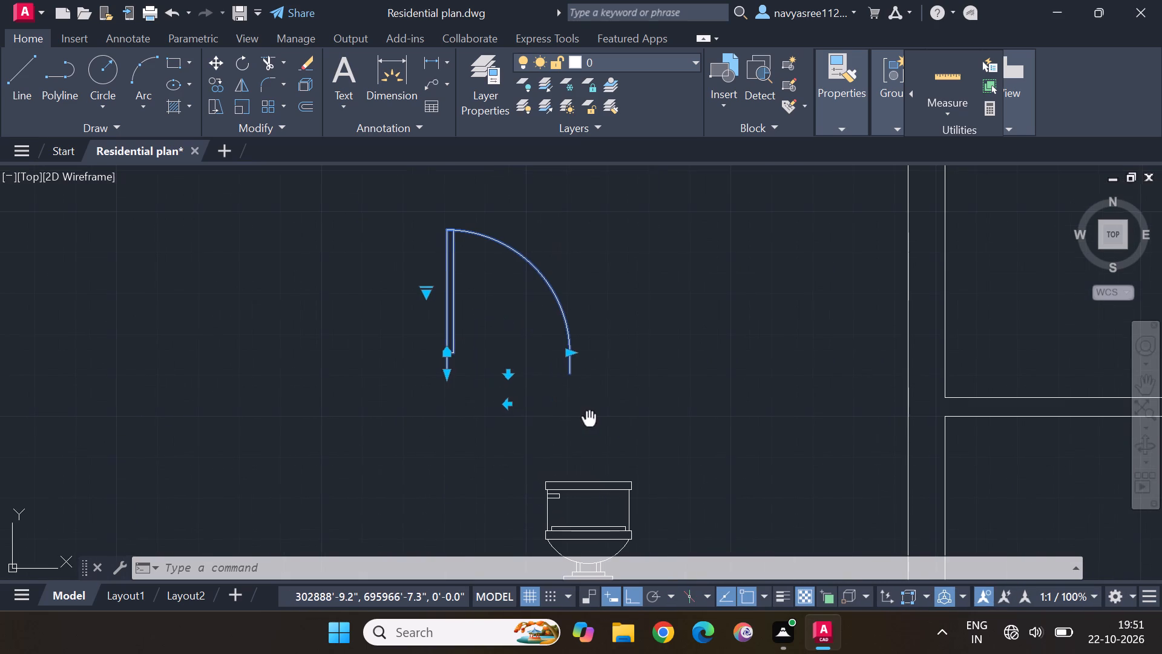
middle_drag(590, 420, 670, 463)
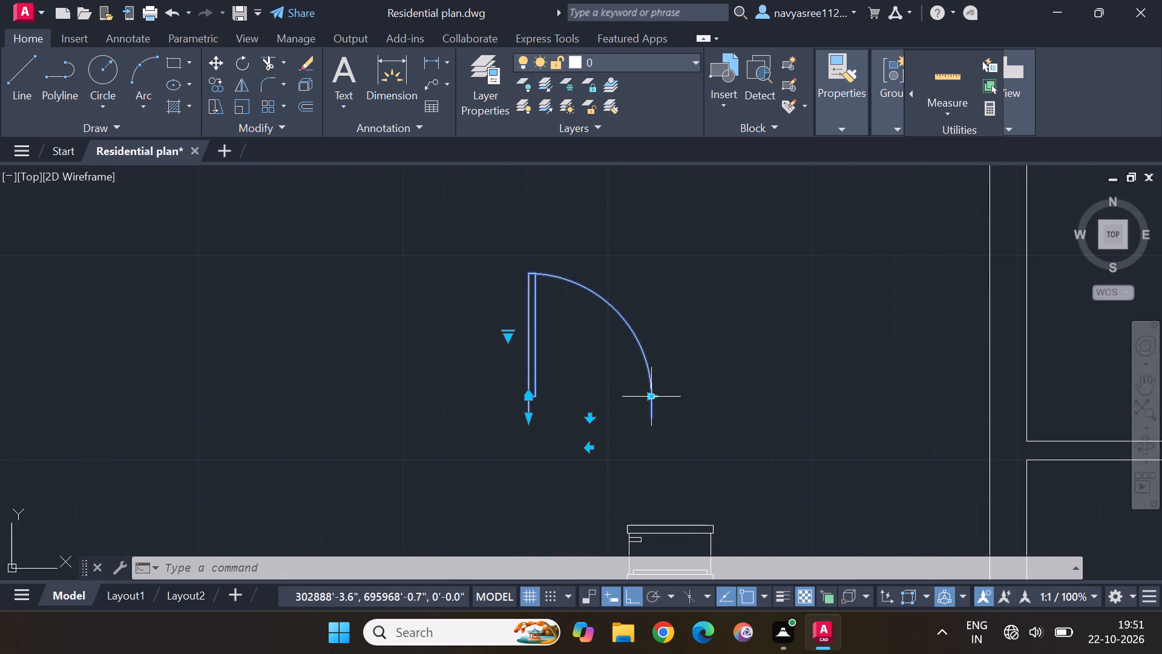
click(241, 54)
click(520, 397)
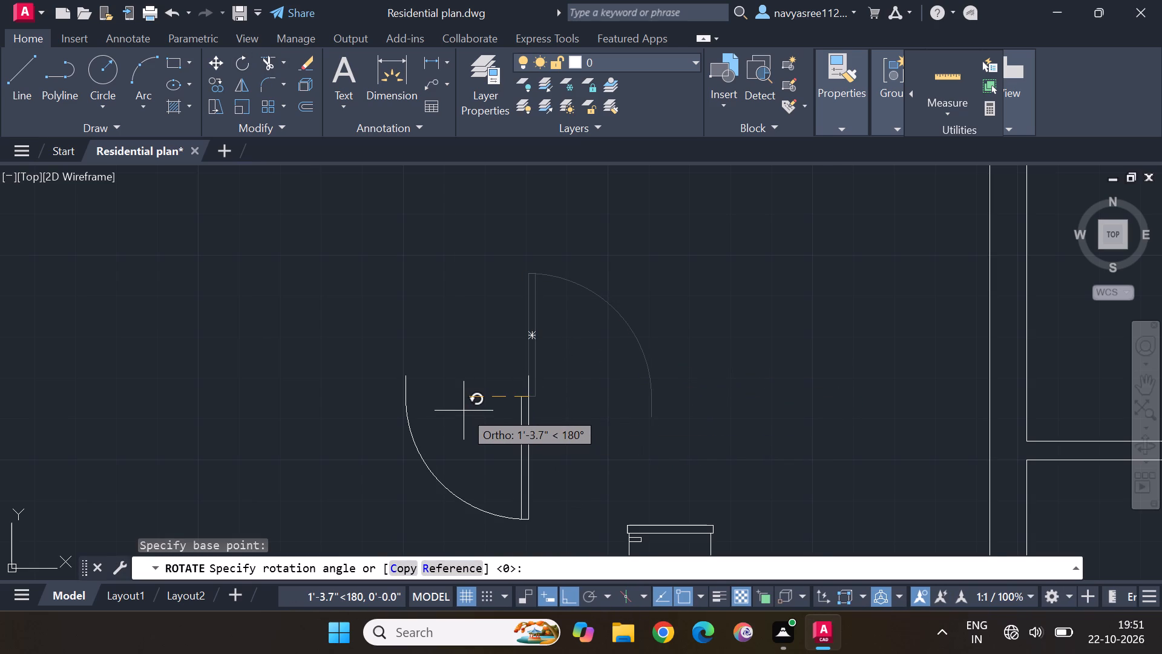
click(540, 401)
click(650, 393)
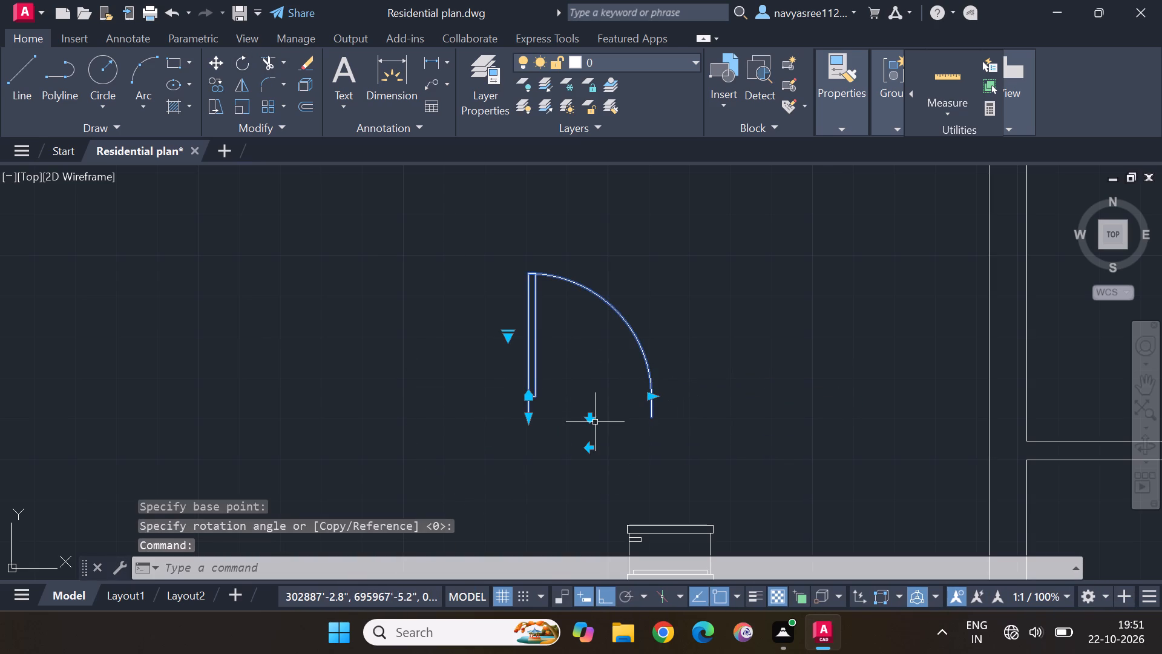
Flip the door block vertically so its leaf and swing arc point downward.
click(592, 417)
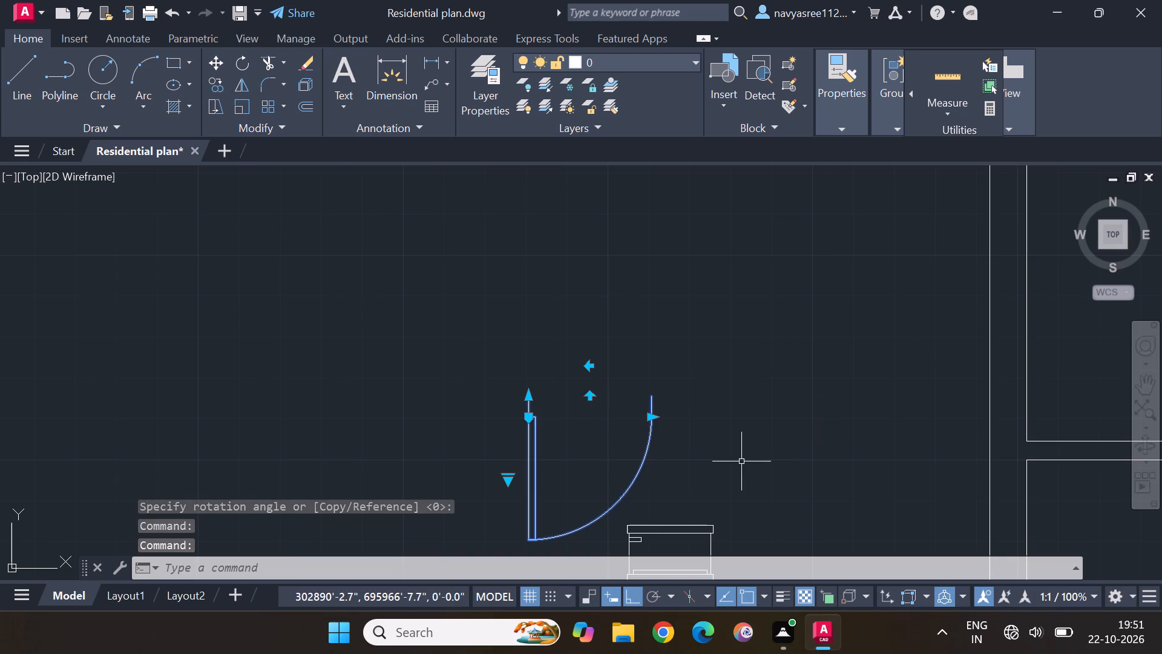
Move the door block horizontally to the left, away from the toilet block.
middle_drag(741, 461, 845, 325)
click(214, 62)
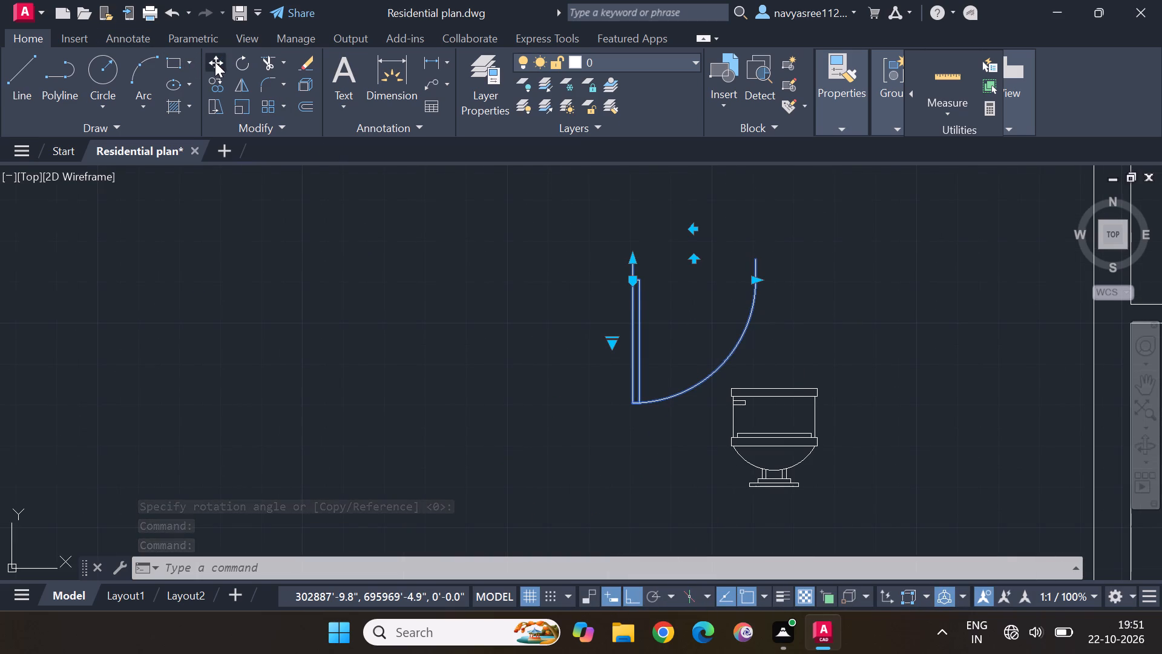
drag(634, 325, 628, 328)
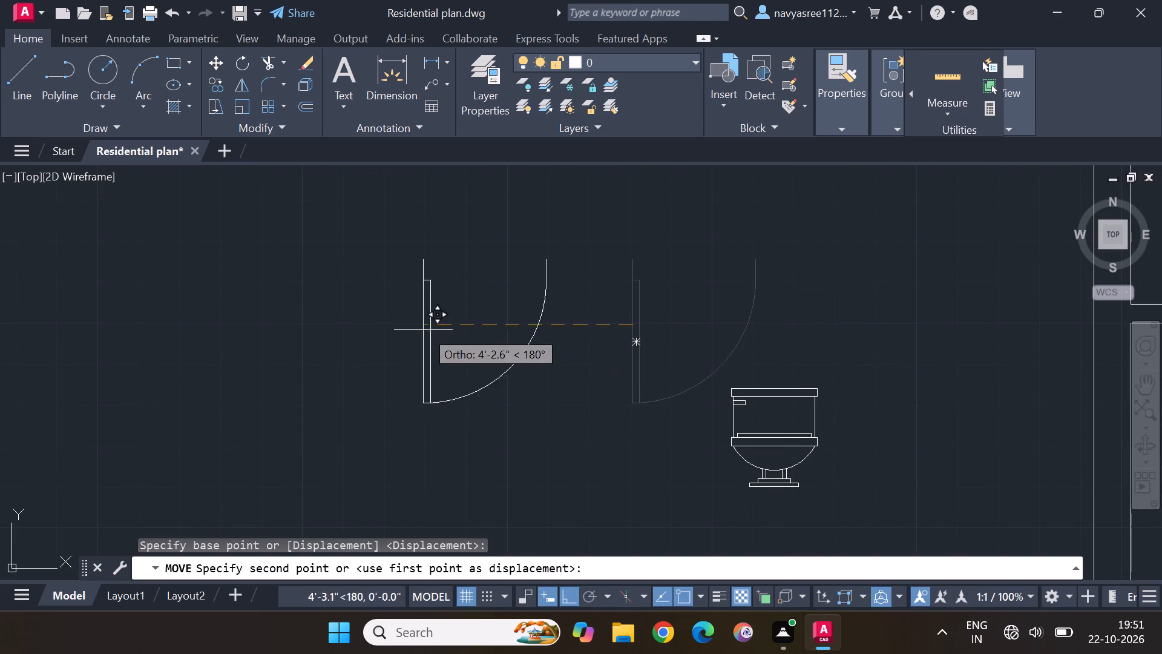
click(350, 337)
key(Escape)
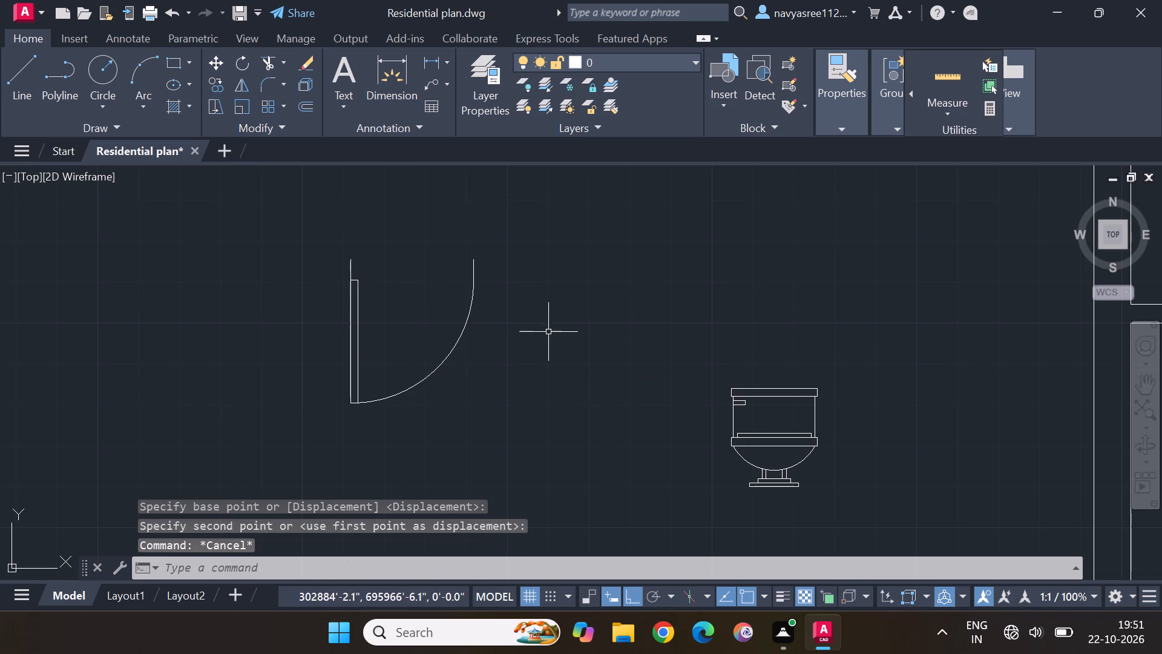
Rotate the door block 180° about a point on its leaf near the hinge.
drag(548, 337, 462, 246)
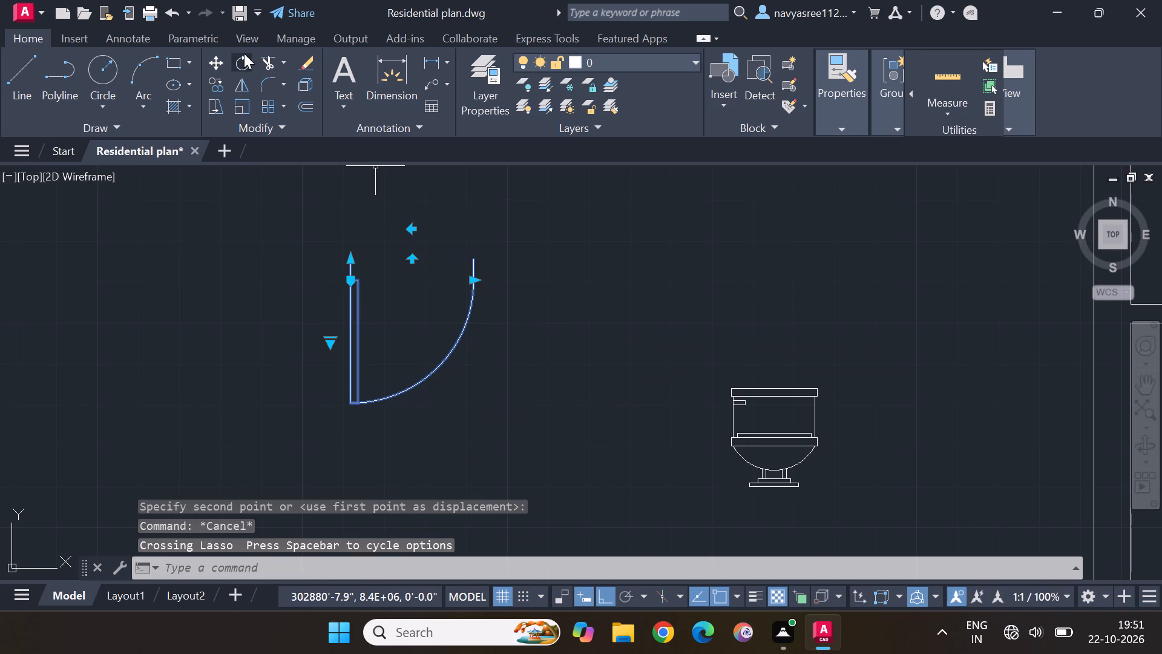
click(244, 53)
click(349, 298)
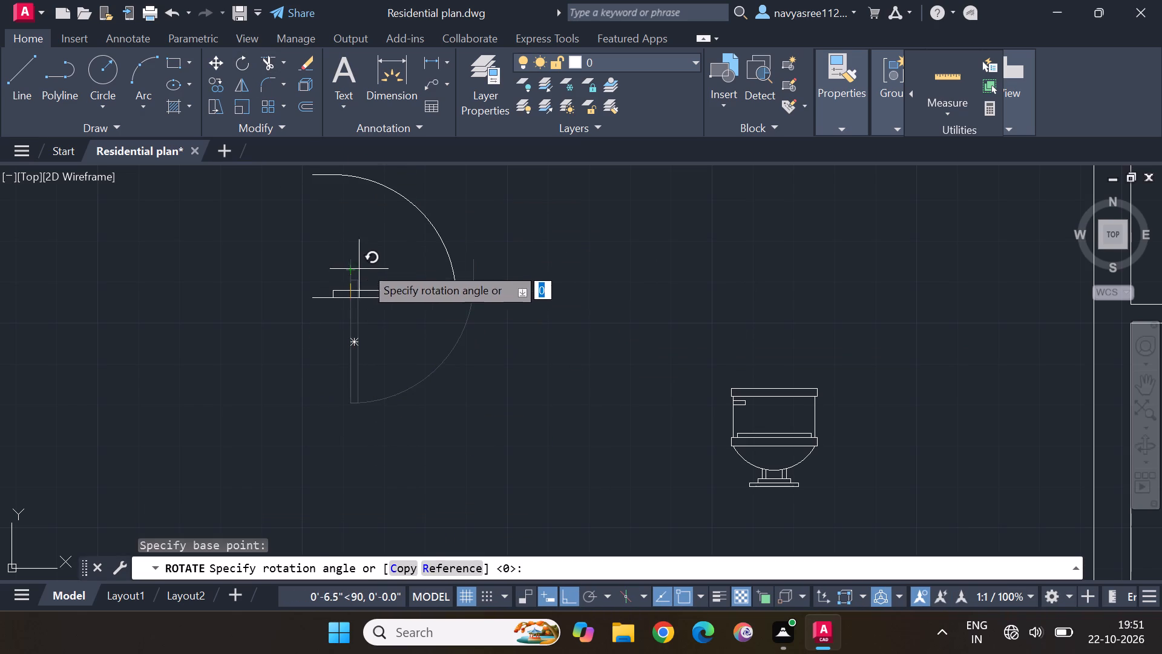
click(320, 312)
Copy the door block three times in a horizontal row, one about 5'-6.8" right, one farther right and one to its left.
scroll(600, 282, down, 1)
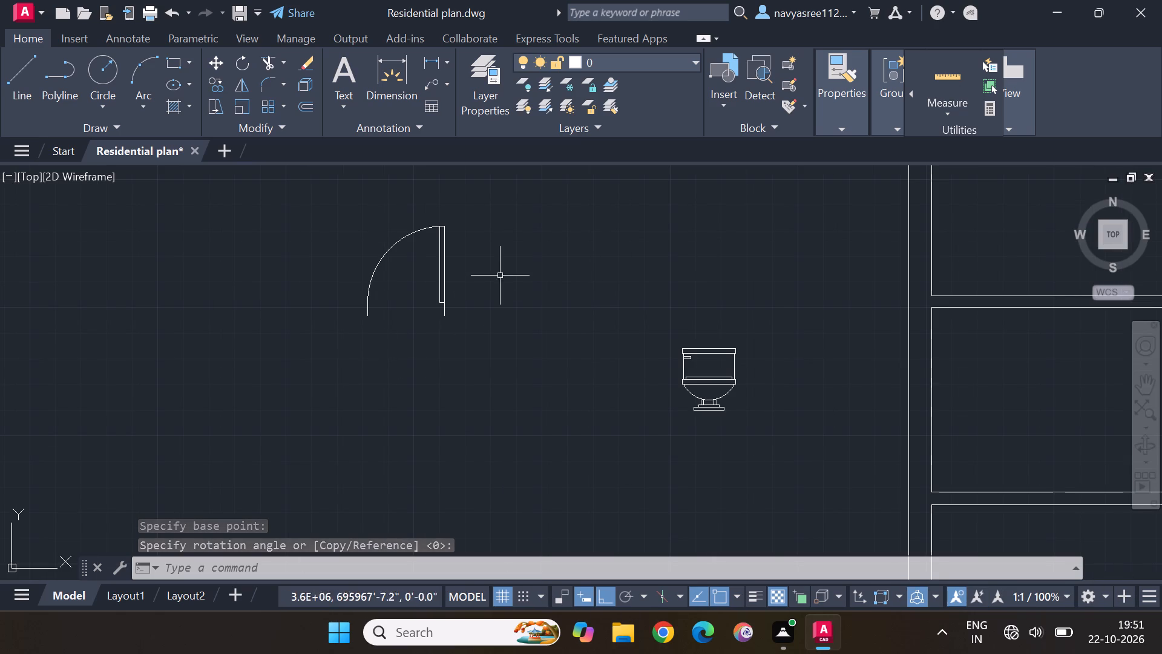
middle_drag(501, 274, 537, 349)
drag(542, 372, 548, 284)
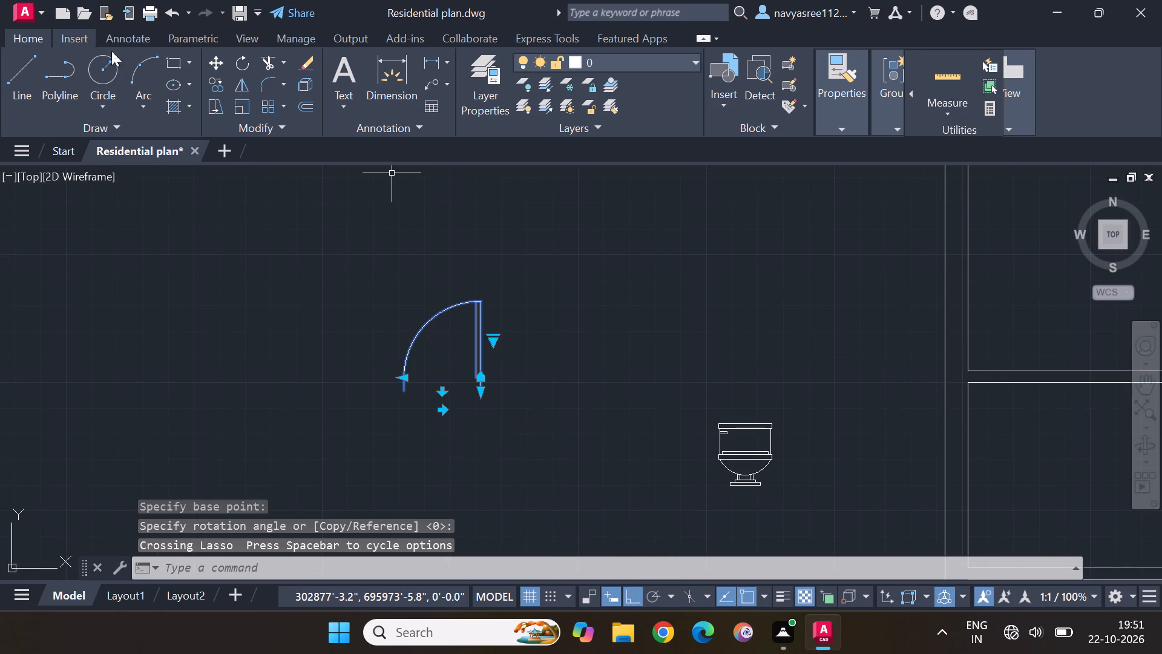
click(217, 83)
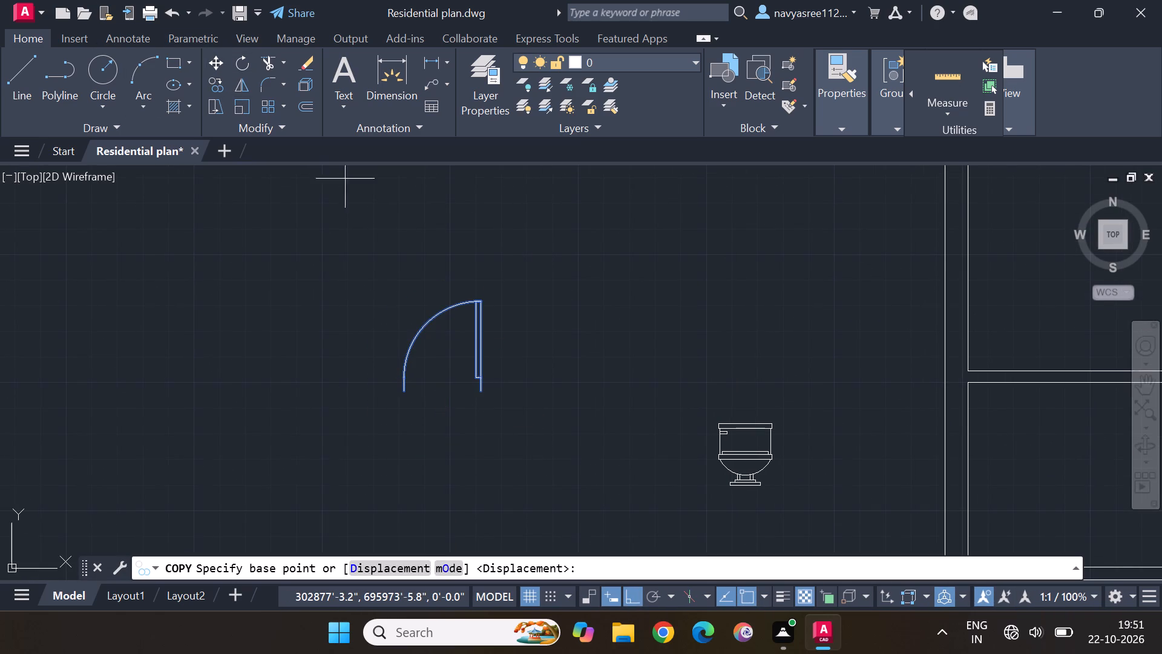
click(484, 306)
click(651, 269)
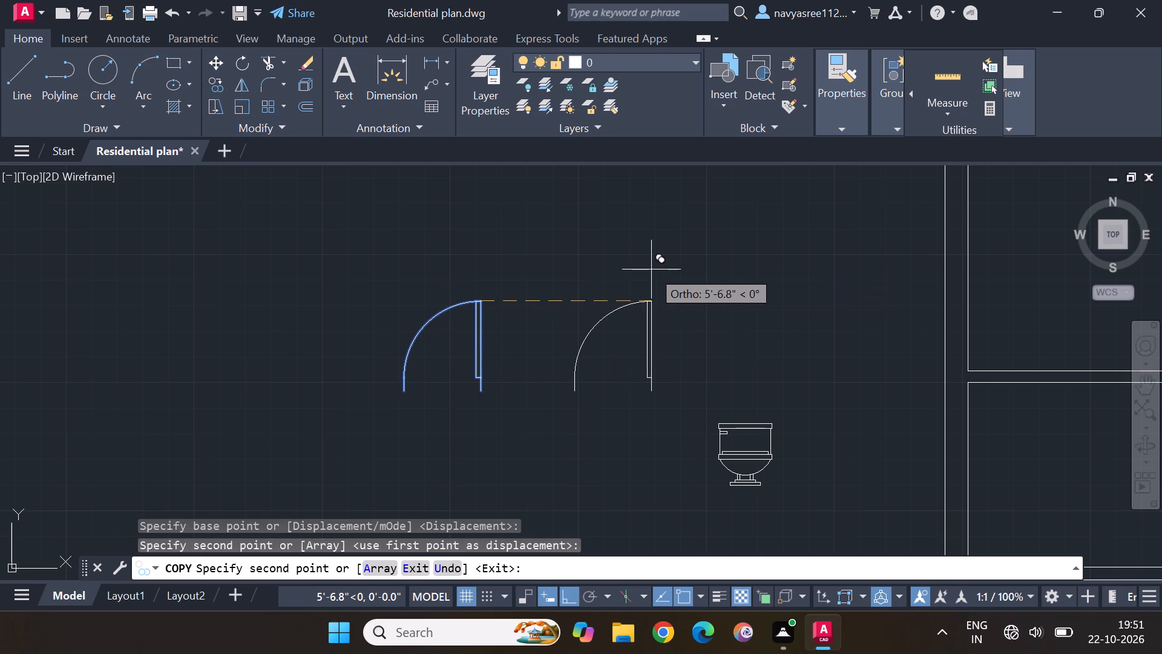
click(229, 275)
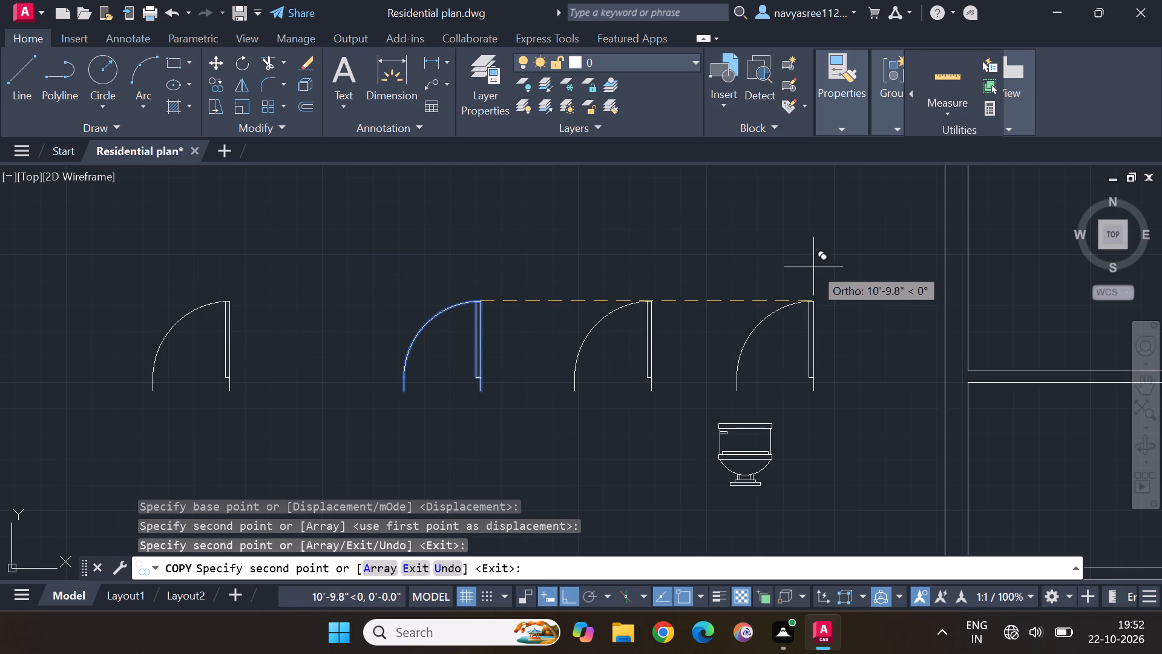
click(823, 259)
With Ortho off, place three more copies of the door in a second row below the first, left of the toilet block.
middle_drag(638, 377, 704, 230)
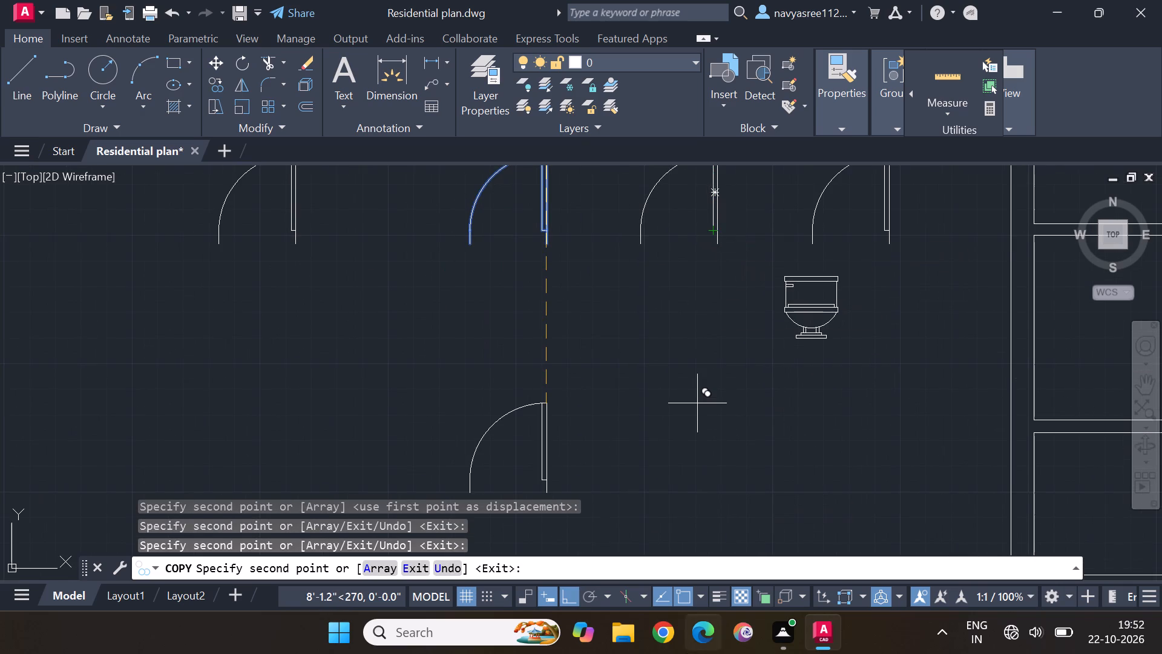
click(573, 599)
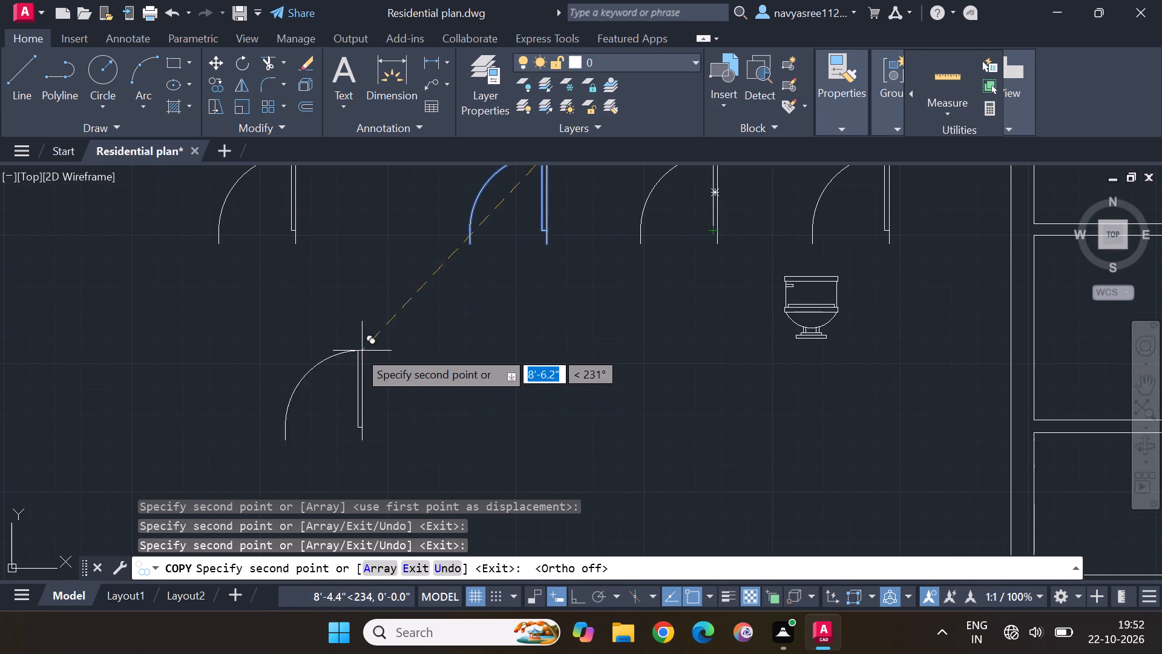
click(346, 356)
click(513, 365)
click(671, 378)
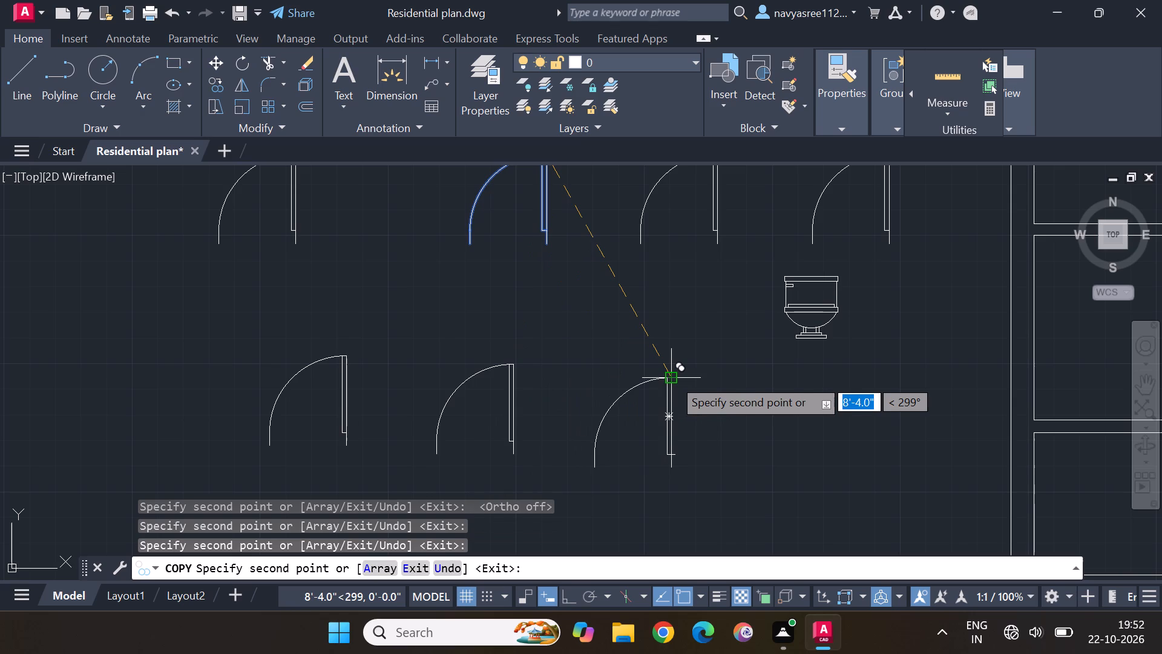
key(Escape)
key(Escape)
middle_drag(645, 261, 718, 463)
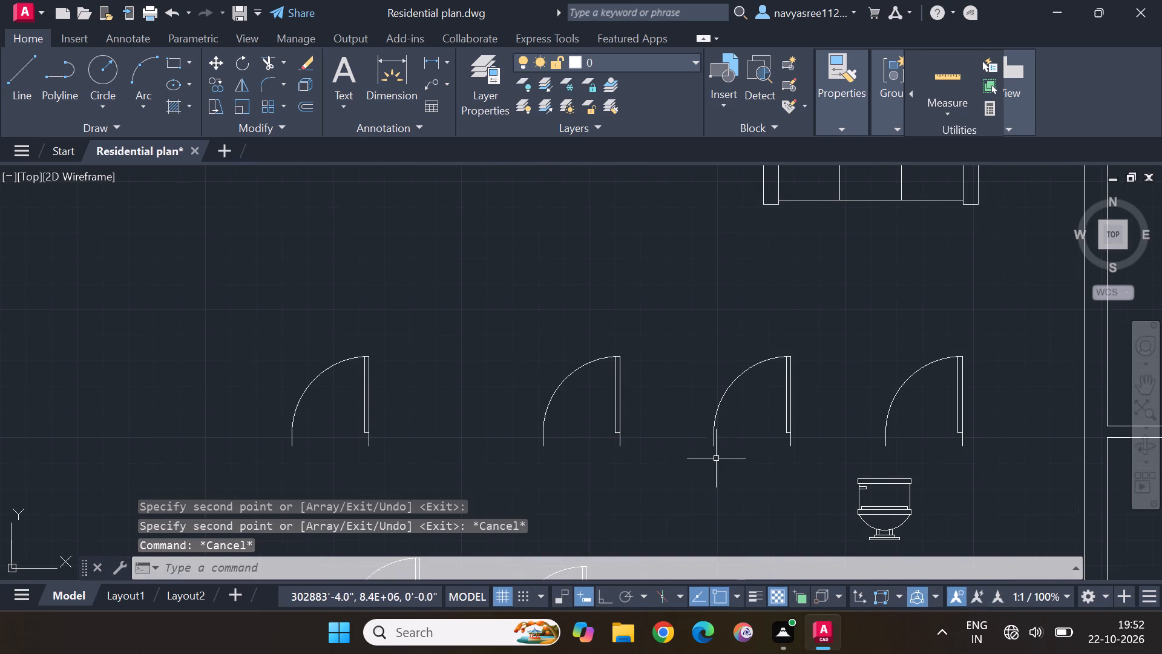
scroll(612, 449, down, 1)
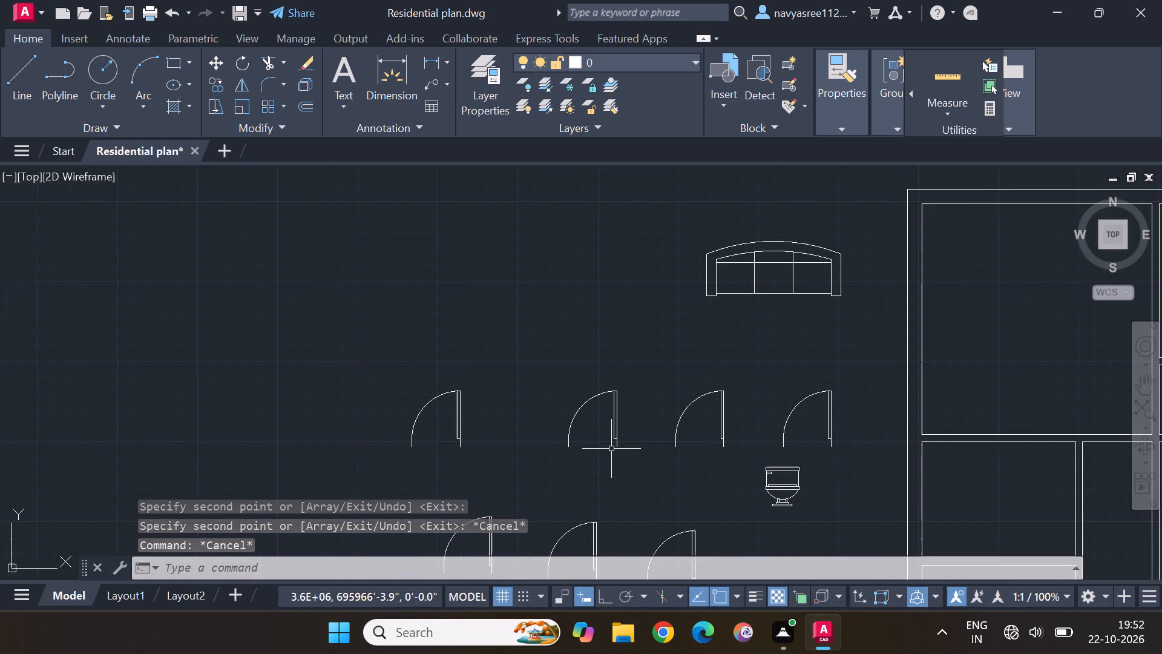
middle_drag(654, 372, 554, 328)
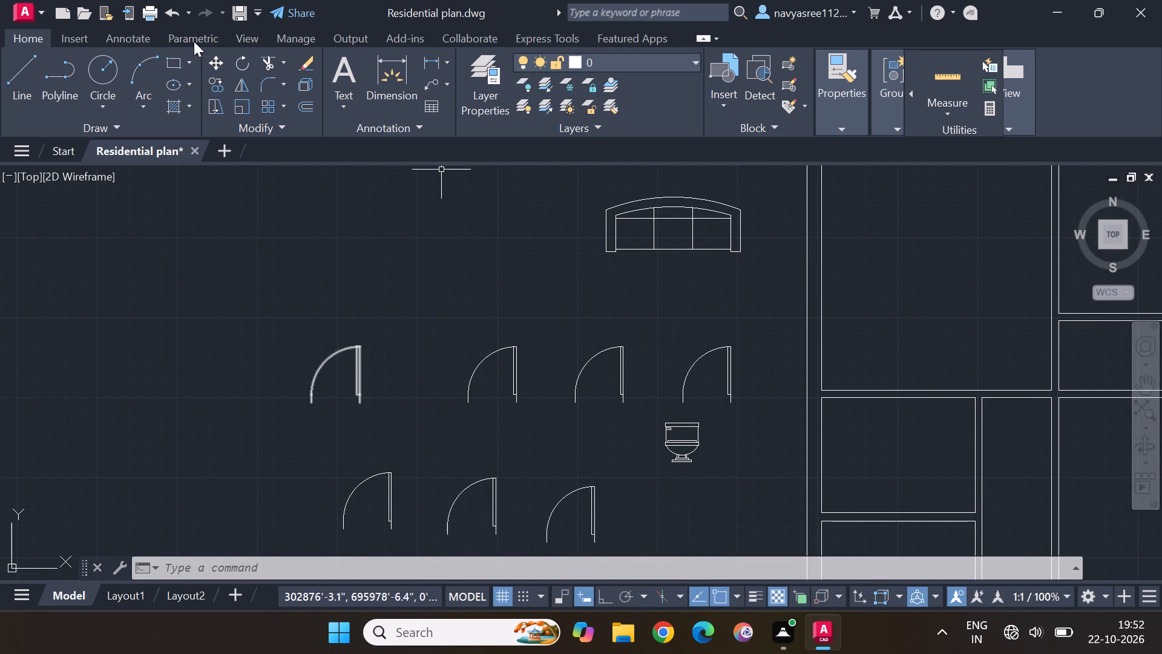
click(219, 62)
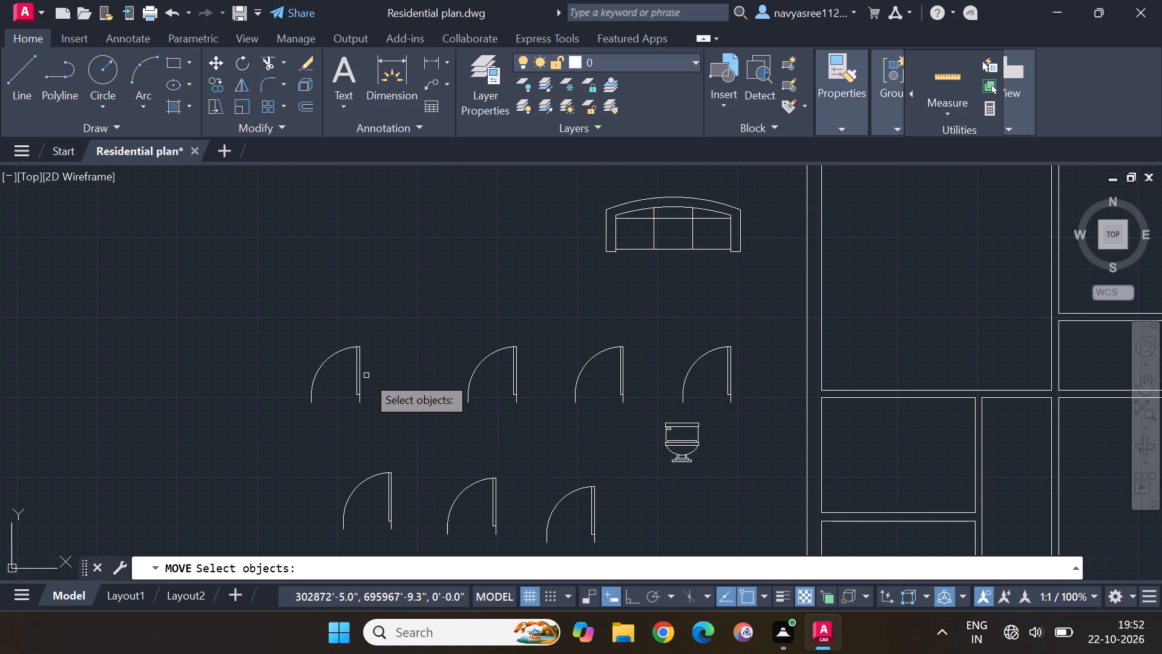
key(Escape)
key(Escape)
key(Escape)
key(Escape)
Move the leftmost door of the upper row into the plan's upper-left room, near that room's lower-right corner.
click(357, 381)
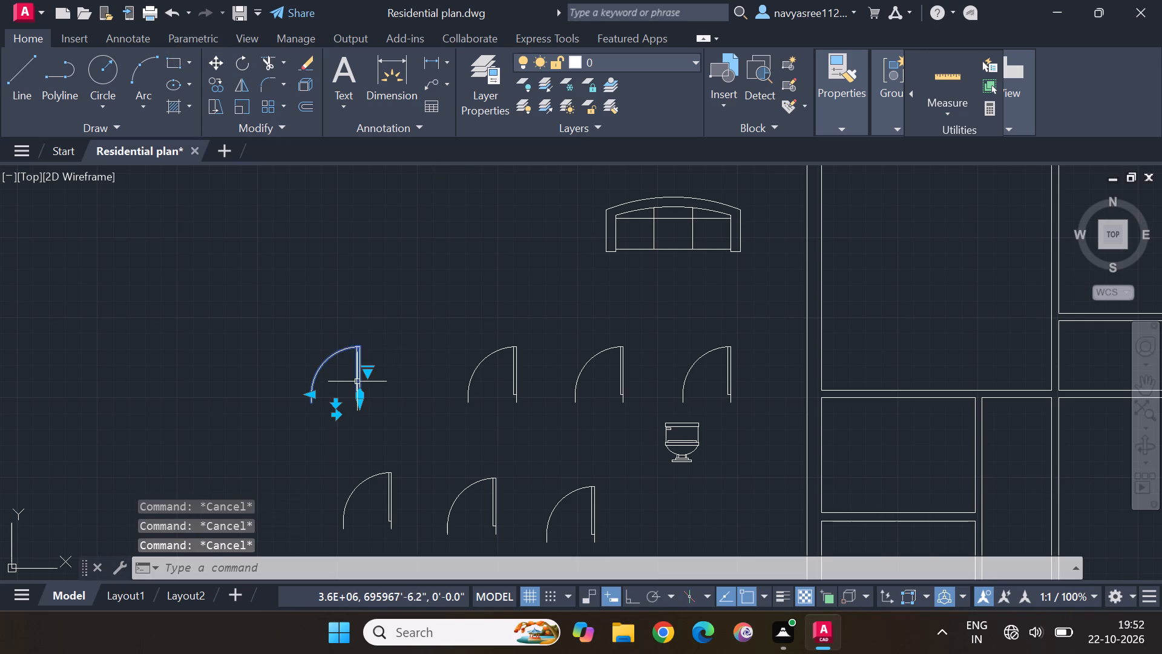
click(215, 56)
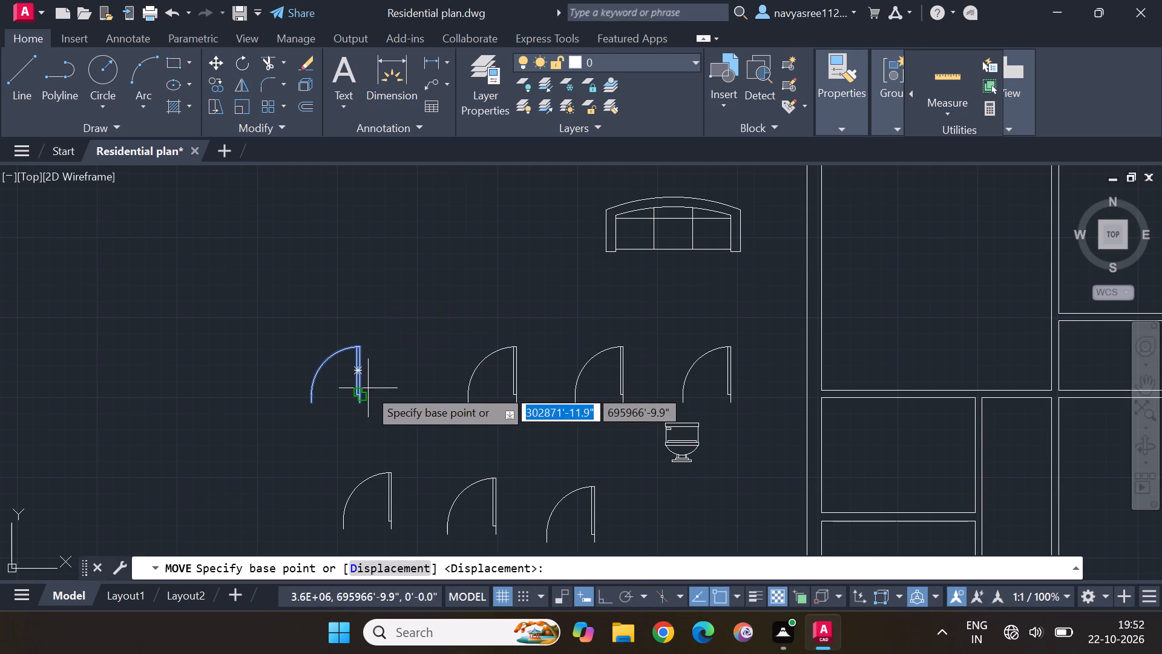
click(368, 388)
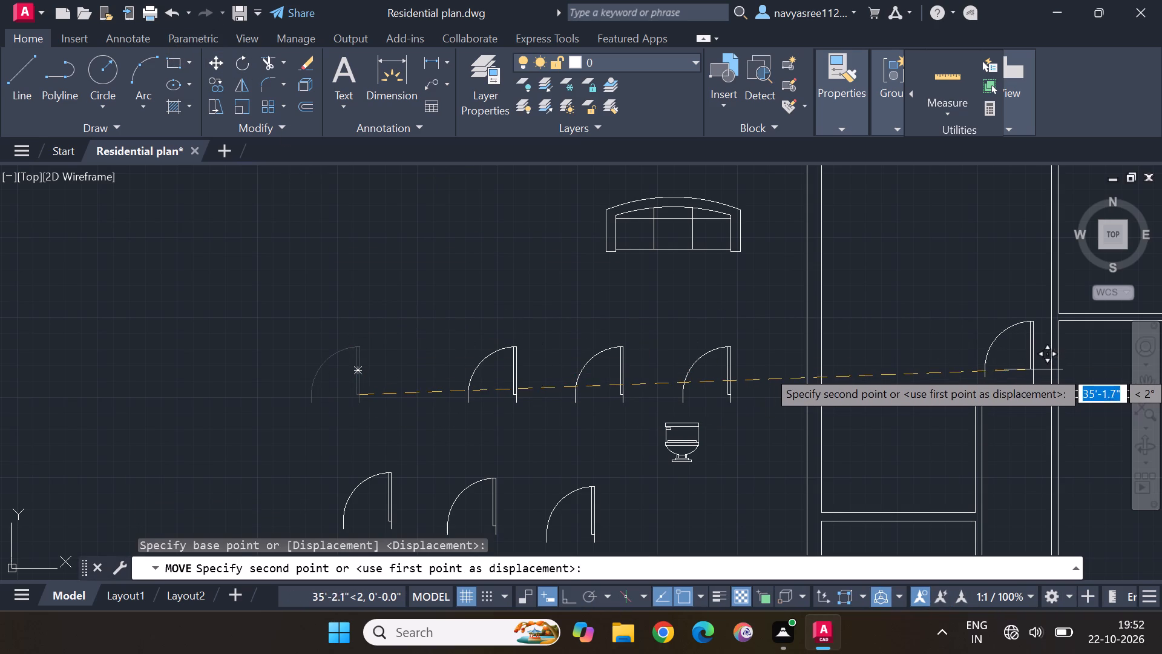
click(1029, 364)
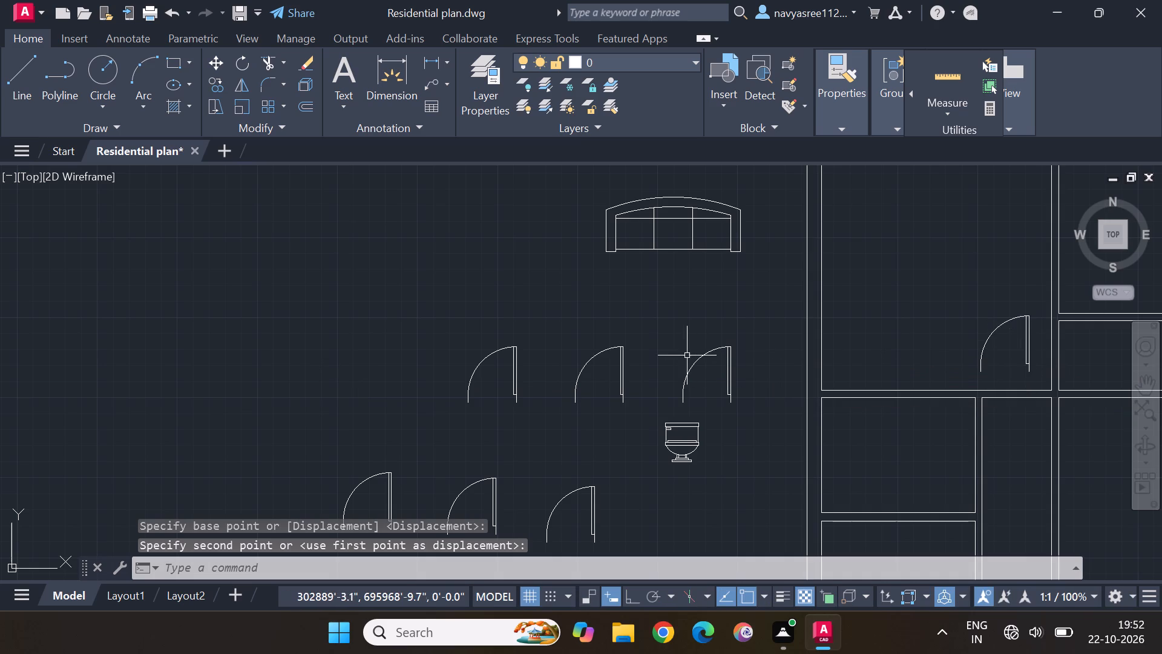
Rotate the leftmost remaining door of the upper row 180° about the hinge end of its leaf.
middle_drag(614, 475, 551, 410)
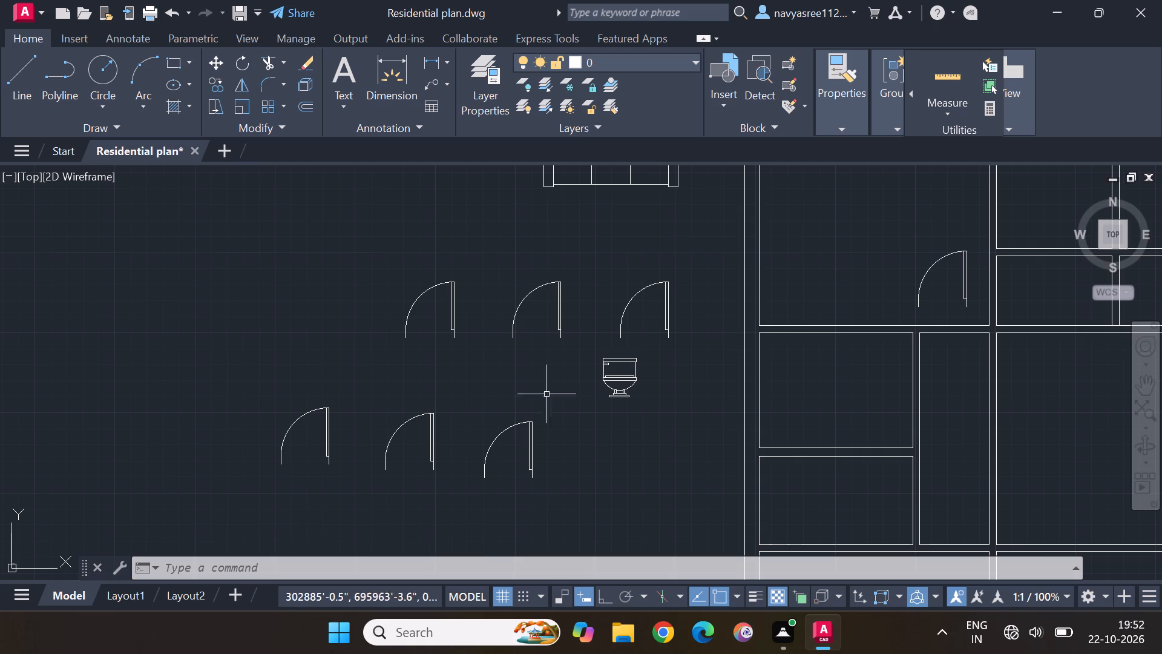
drag(432, 348, 468, 285)
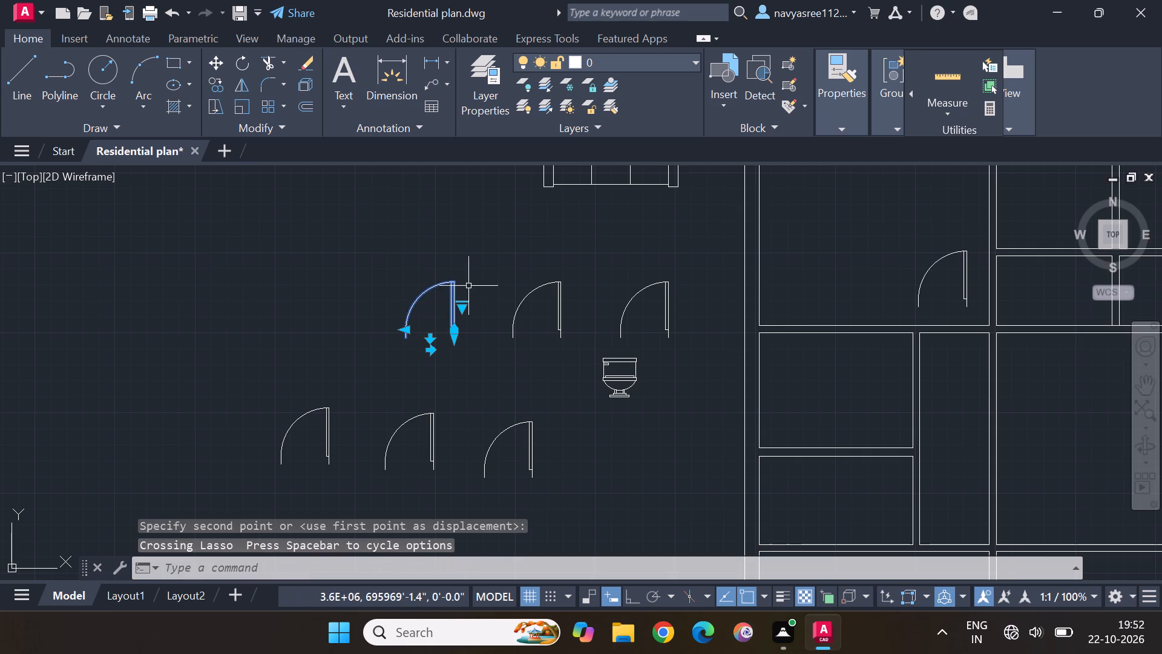
click(241, 61)
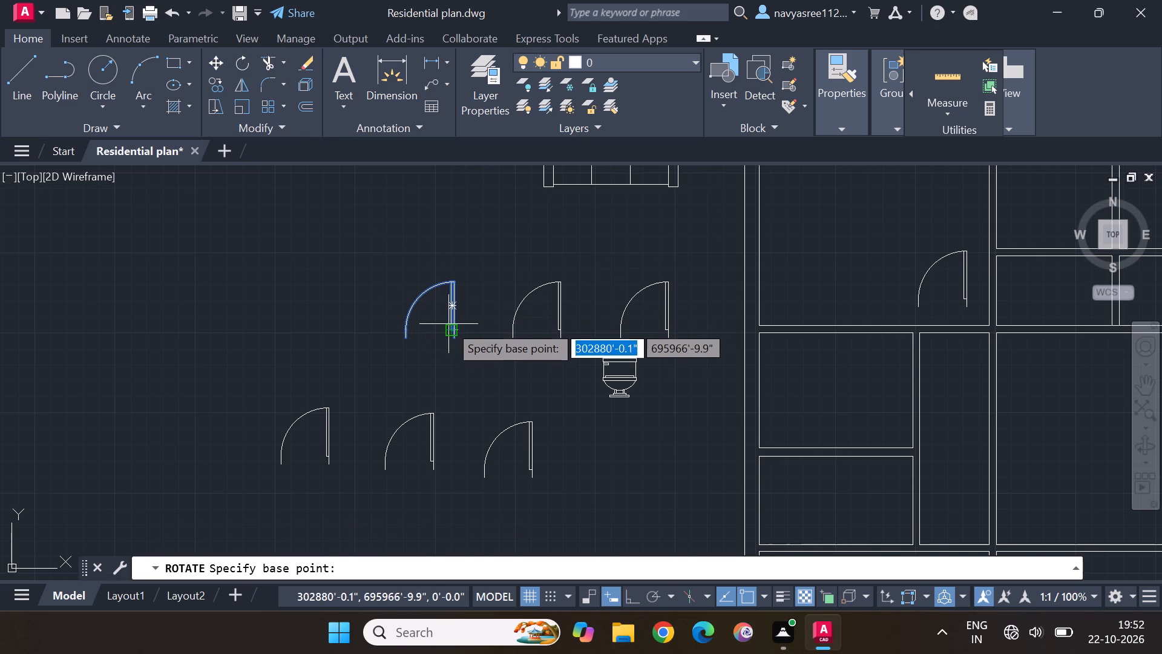
click(453, 330)
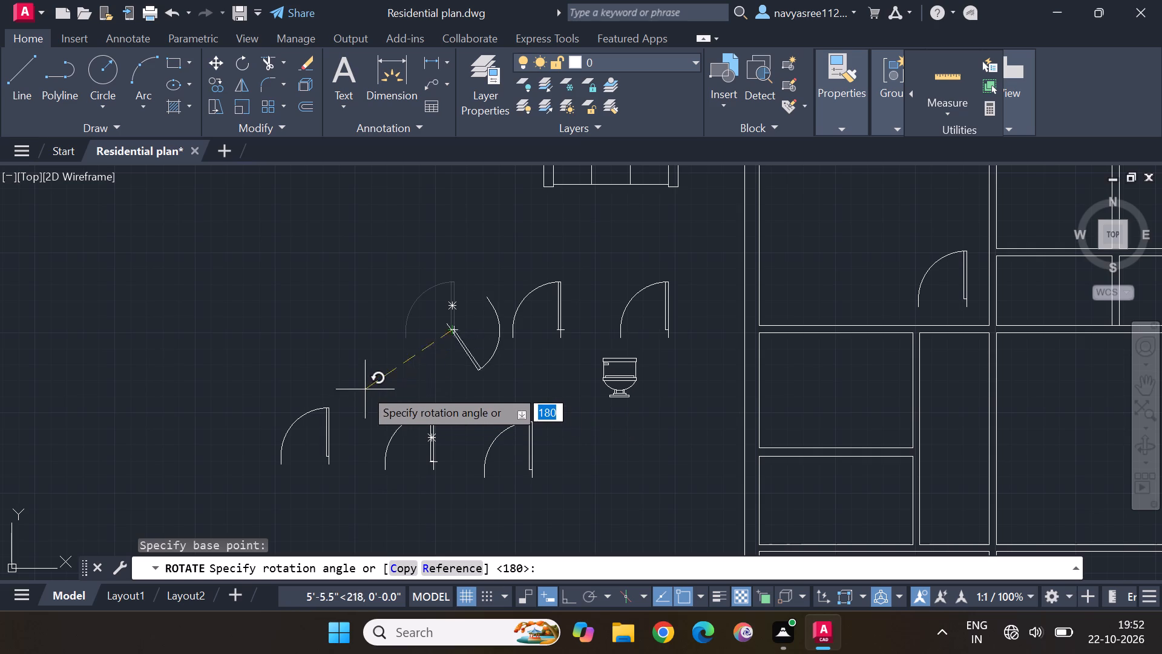
click(359, 337)
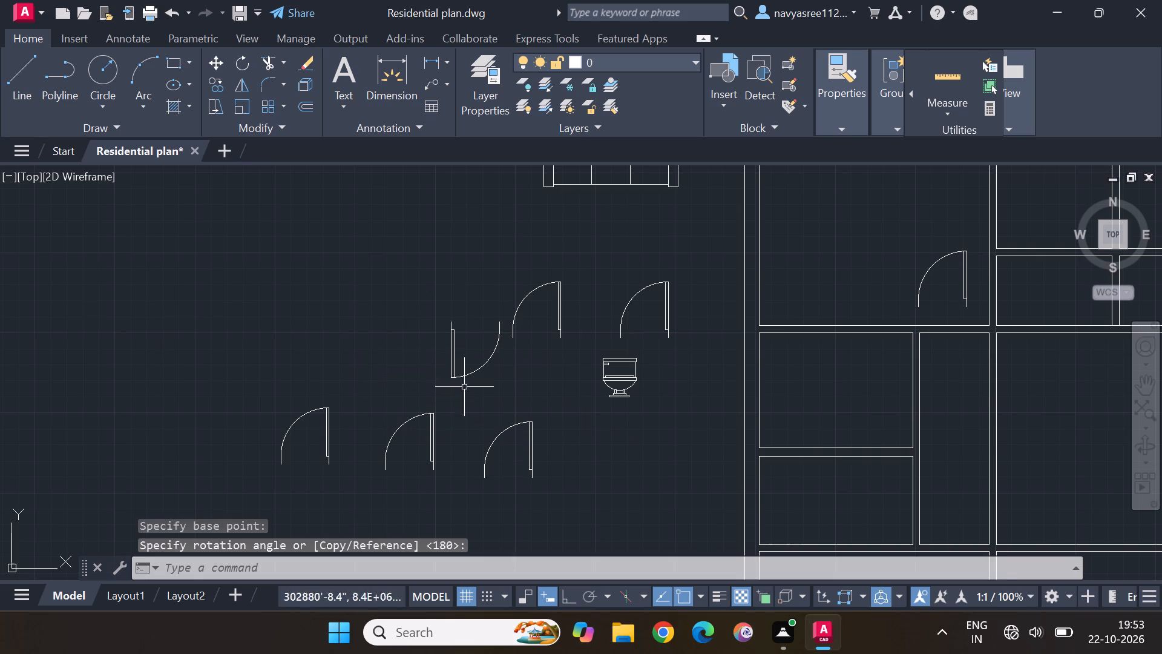
Flip the rotated door vertically so it swings upward with its leaf on the left side.
click(472, 374)
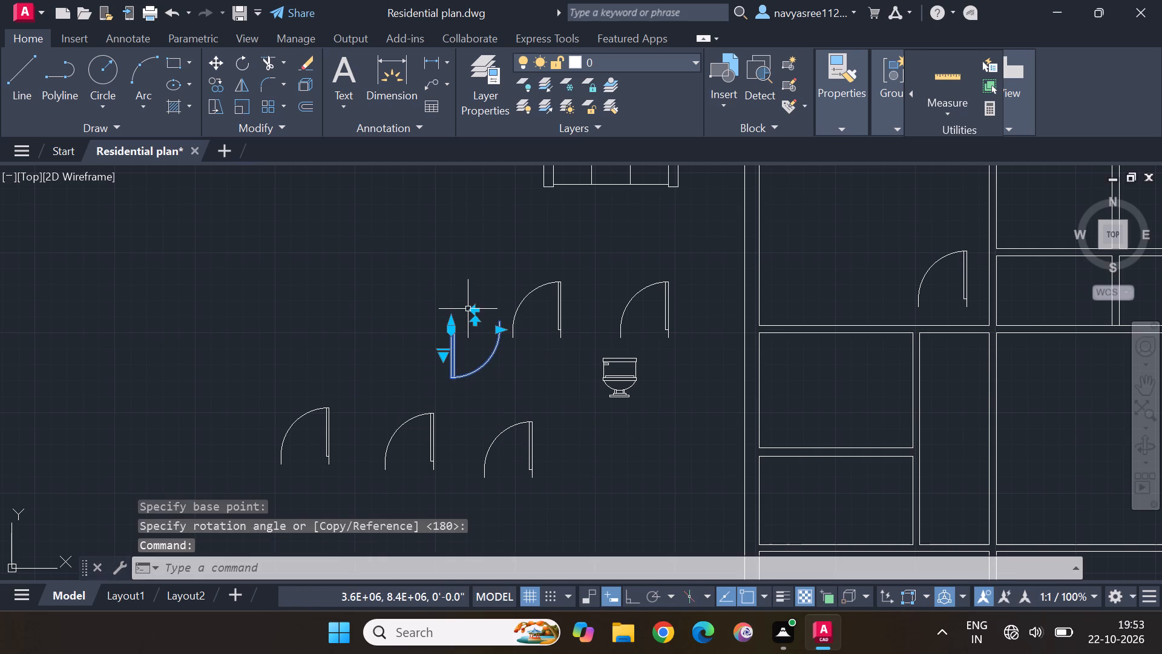
click(471, 309)
click(472, 311)
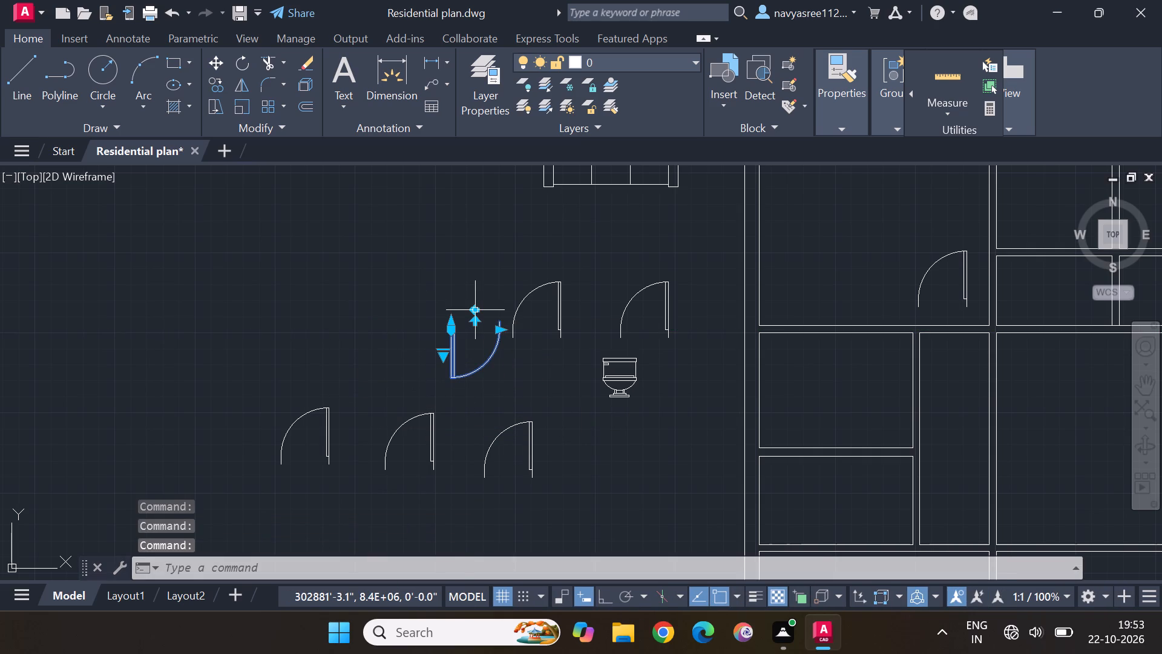
click(472, 311)
click(472, 320)
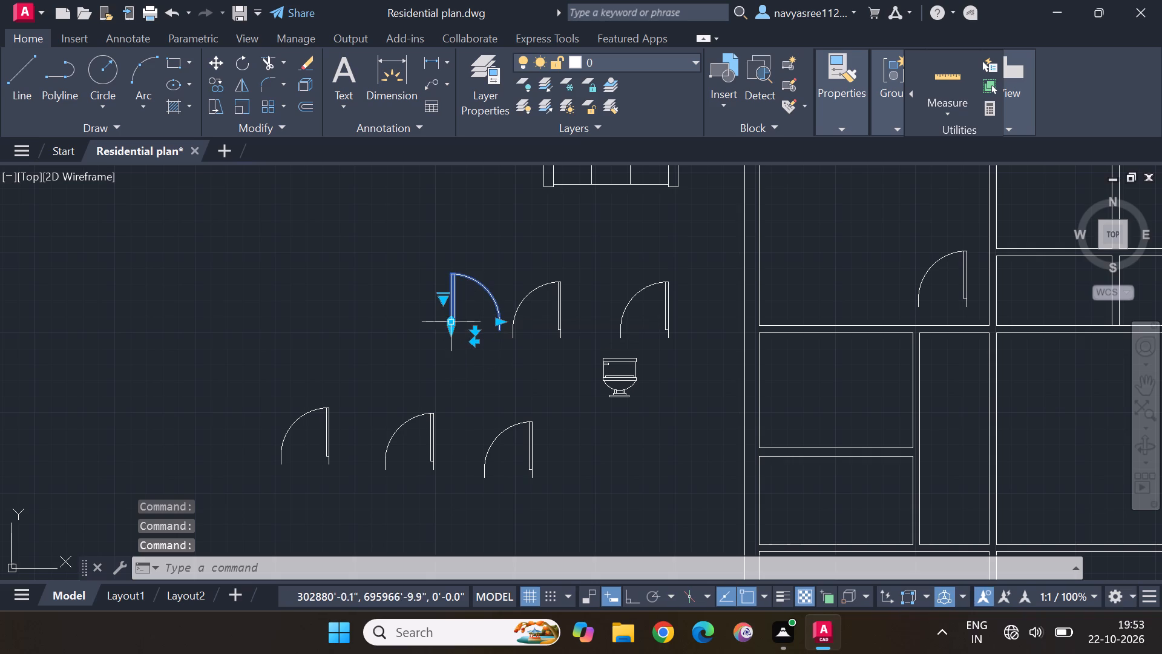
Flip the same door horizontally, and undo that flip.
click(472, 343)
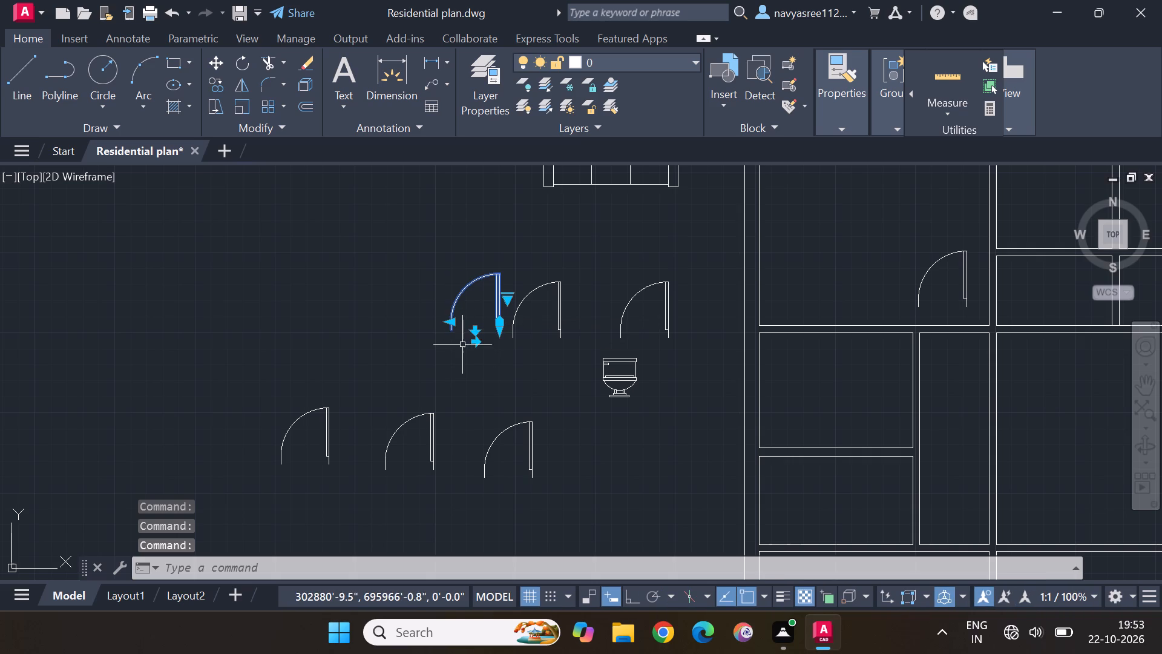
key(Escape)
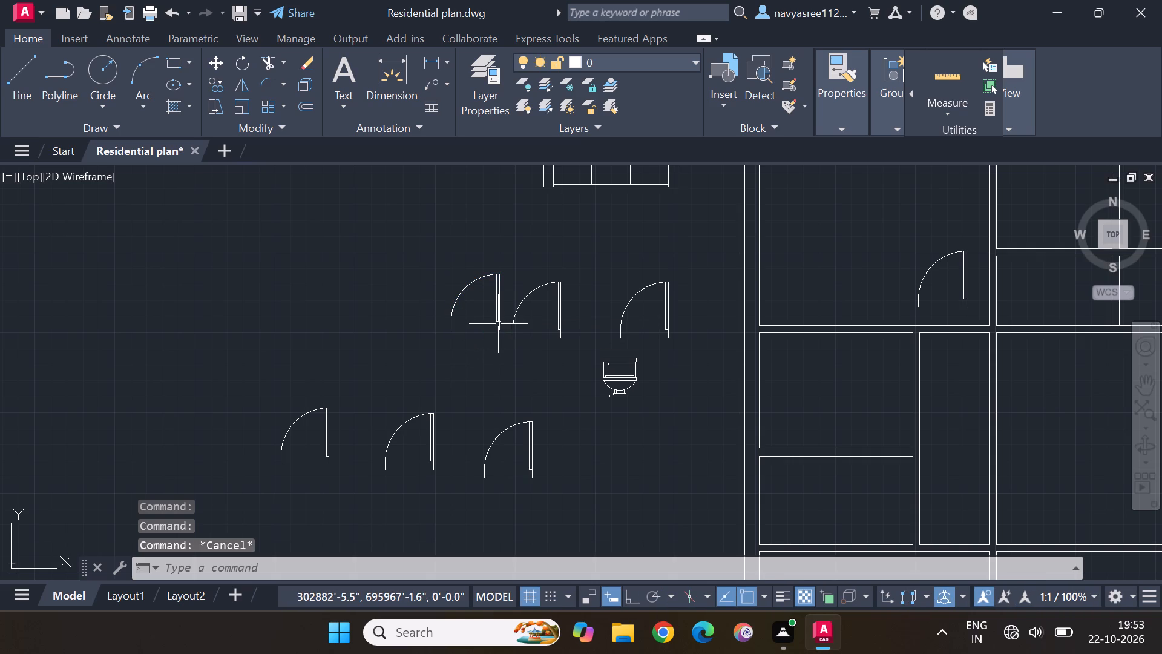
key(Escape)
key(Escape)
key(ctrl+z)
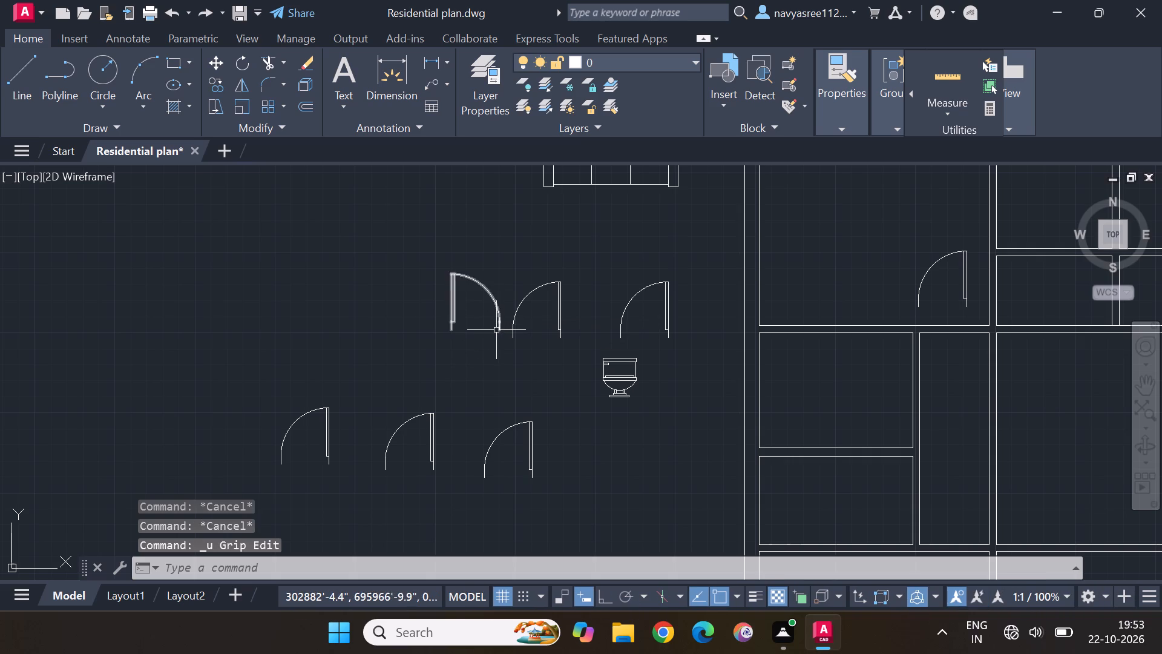
Move the leftmost door of the lower row to open space up and to the left, clear of the other blocks.
middle_drag(508, 302, 596, 313)
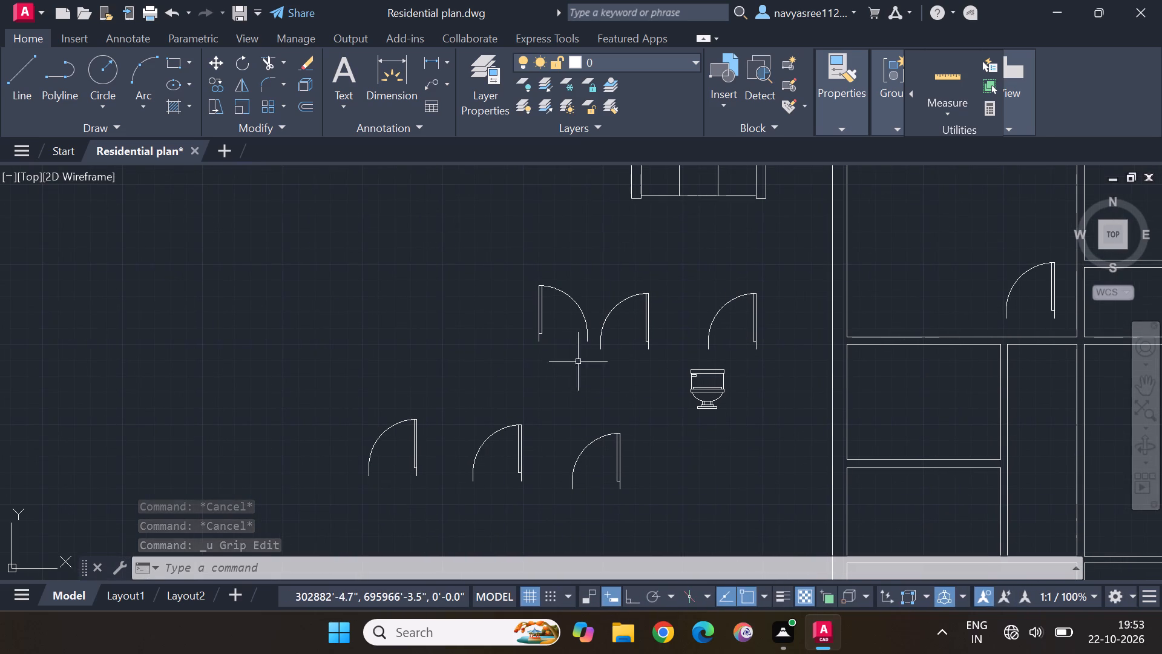
middle_drag(475, 463, 570, 447)
drag(536, 466, 416, 464)
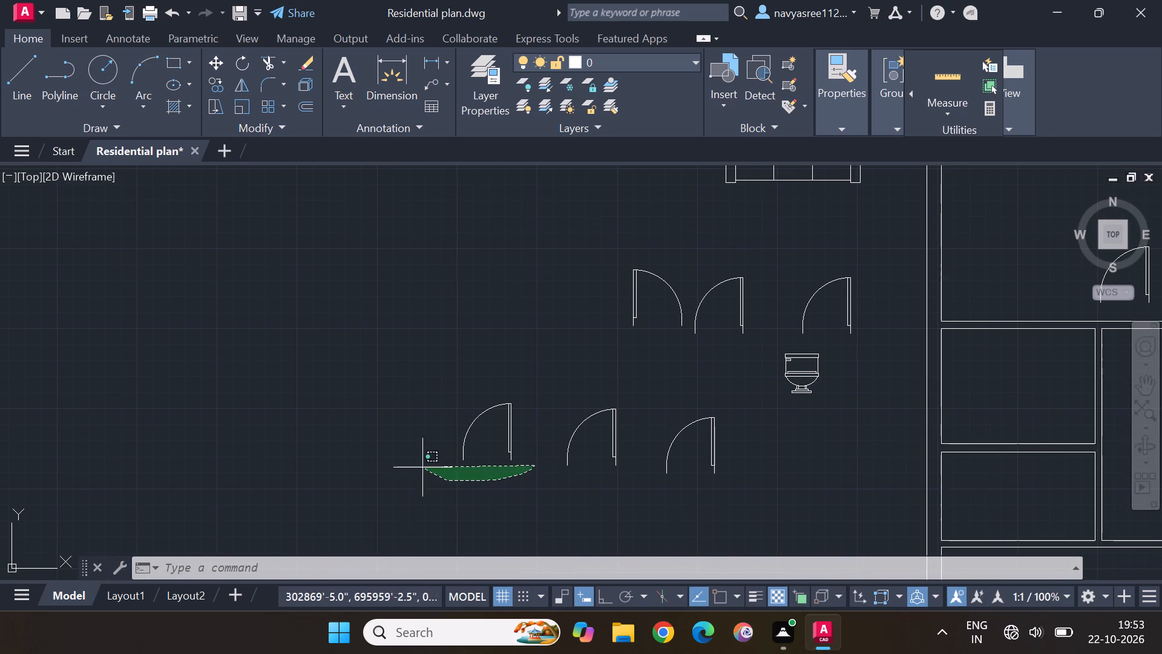
drag(416, 464, 524, 372)
click(214, 62)
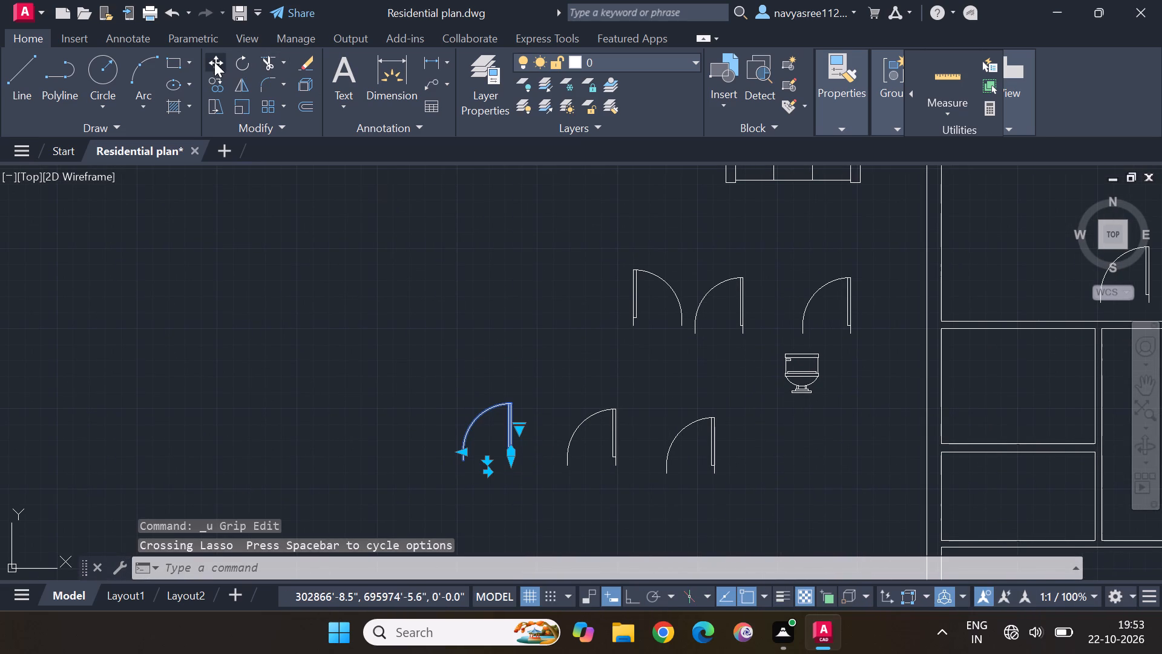
drag(473, 435, 462, 430)
click(246, 355)
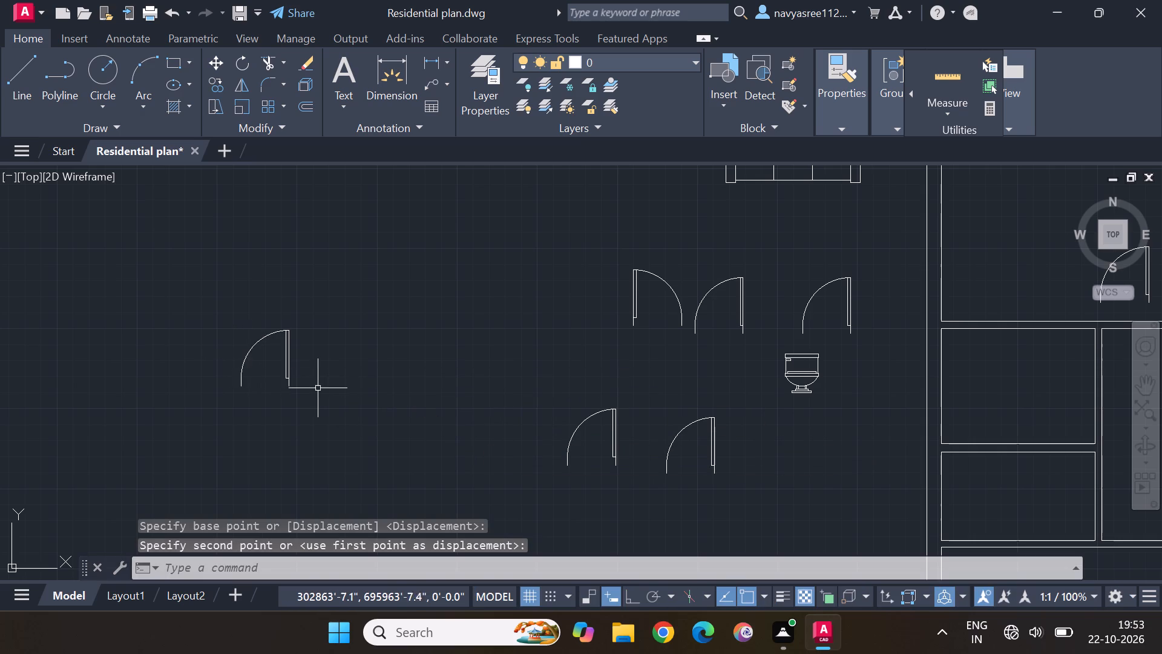
Flip the separated door vertically so it swings downward, keeping its leaf on the right side.
drag(321, 428, 419, 335)
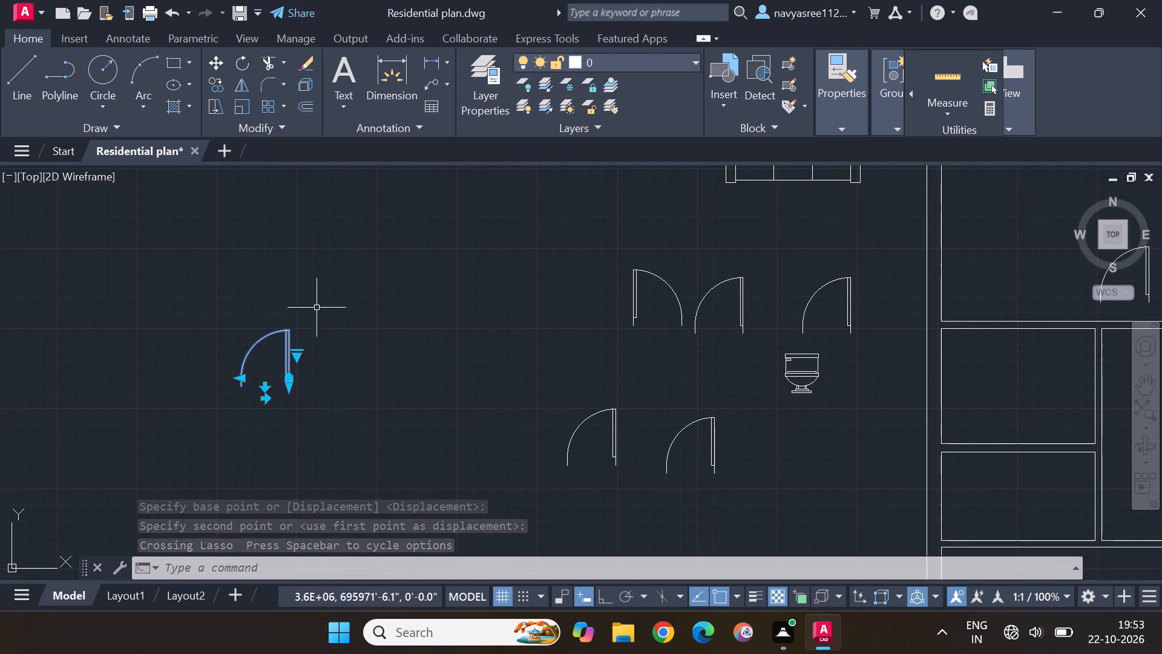
click(269, 400)
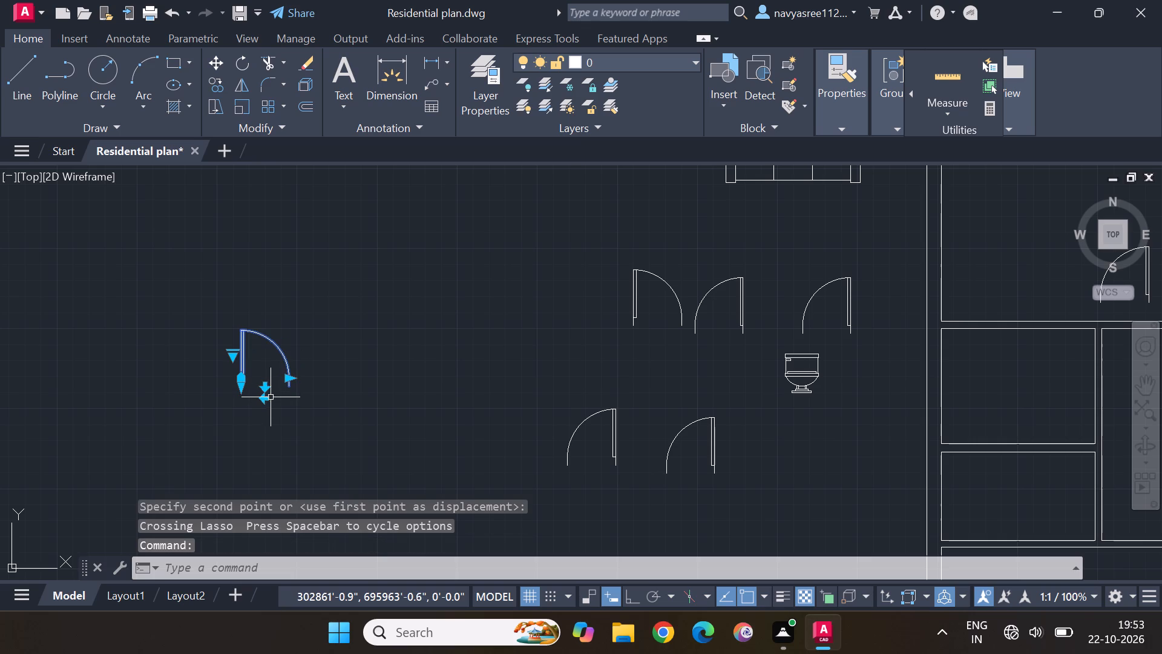
click(265, 398)
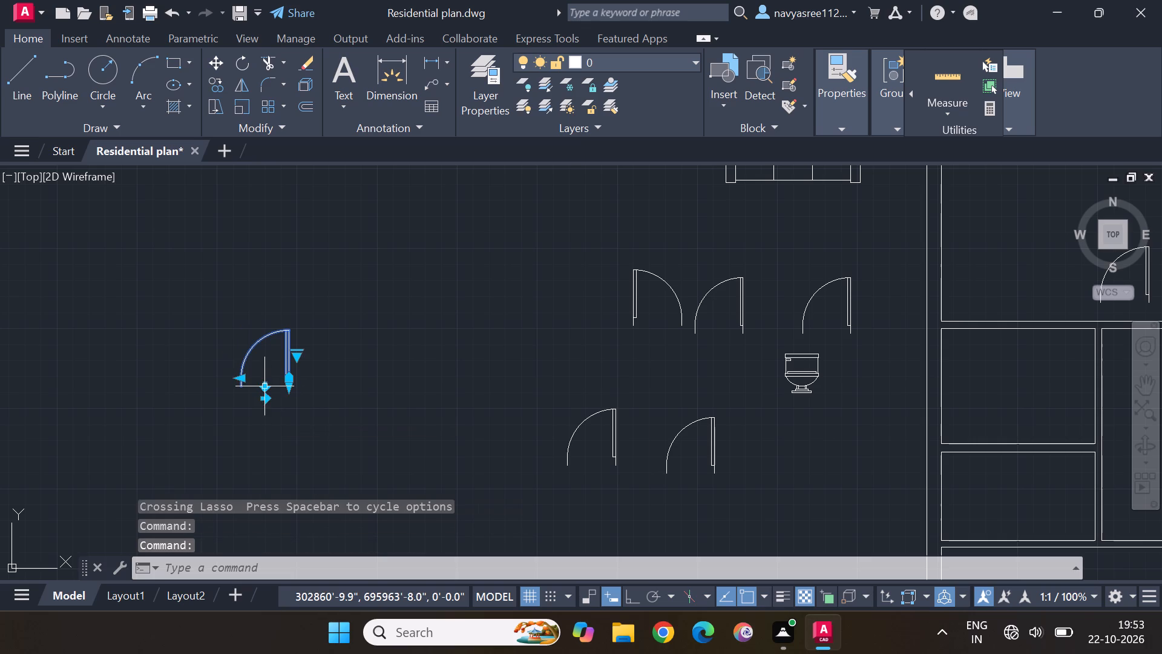
click(269, 388)
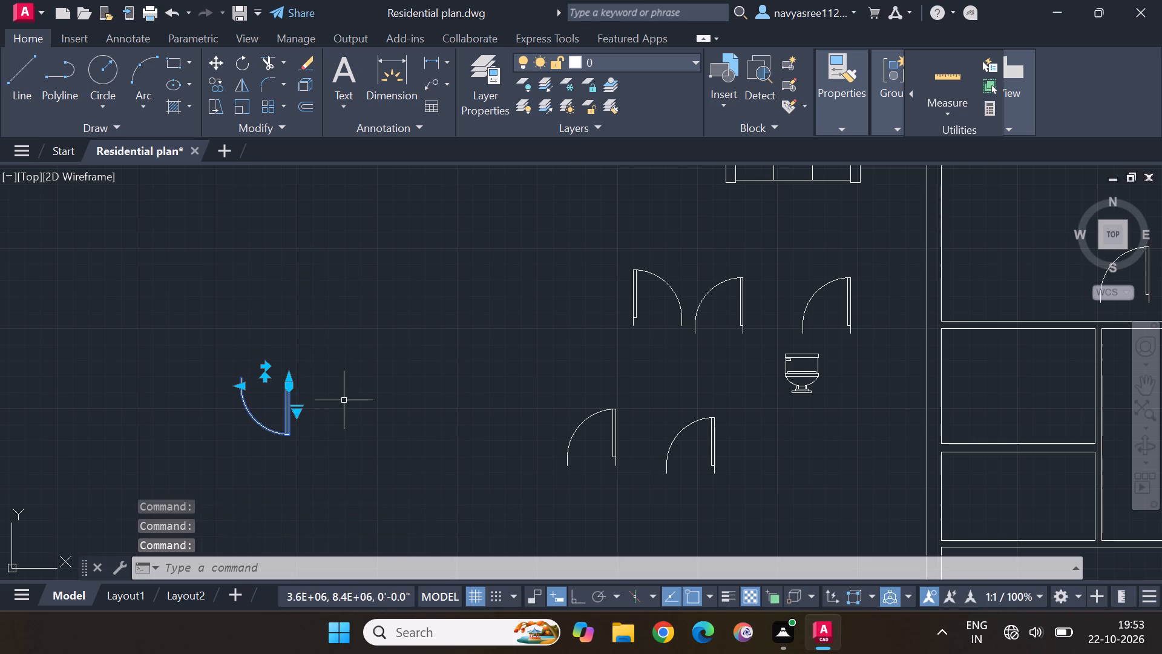
key(Escape)
Move the downward-swinging door into the plan's lower-left room, near that room's upper-right corner.
drag(360, 414, 307, 474)
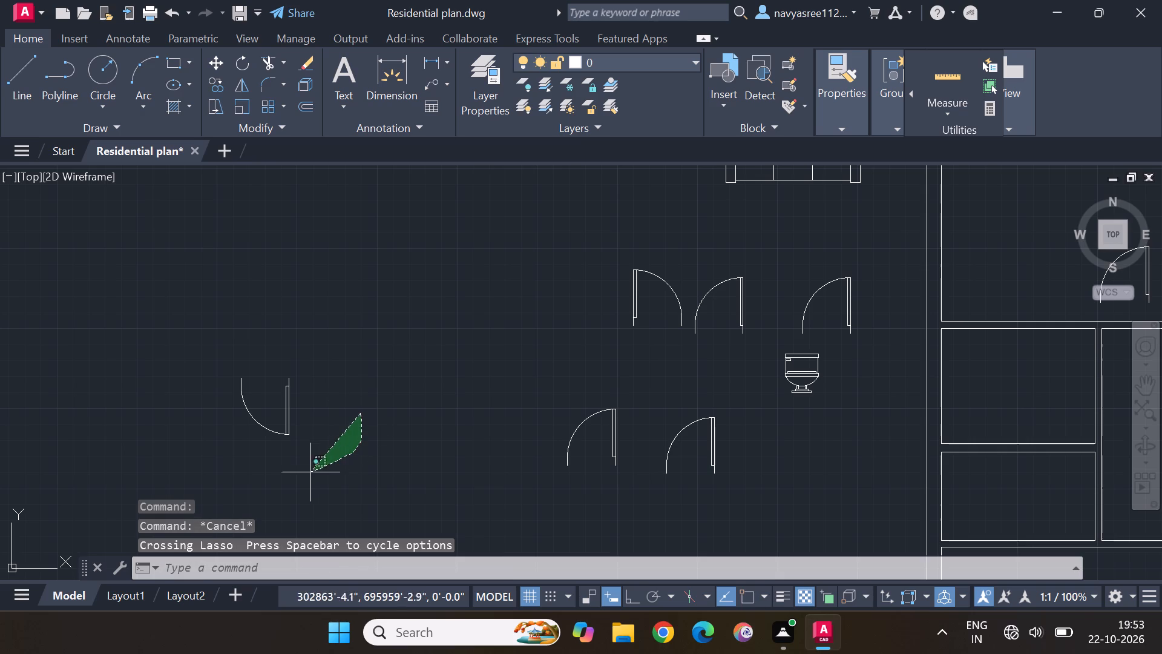
drag(307, 474, 258, 353)
scroll(377, 400, down, 2)
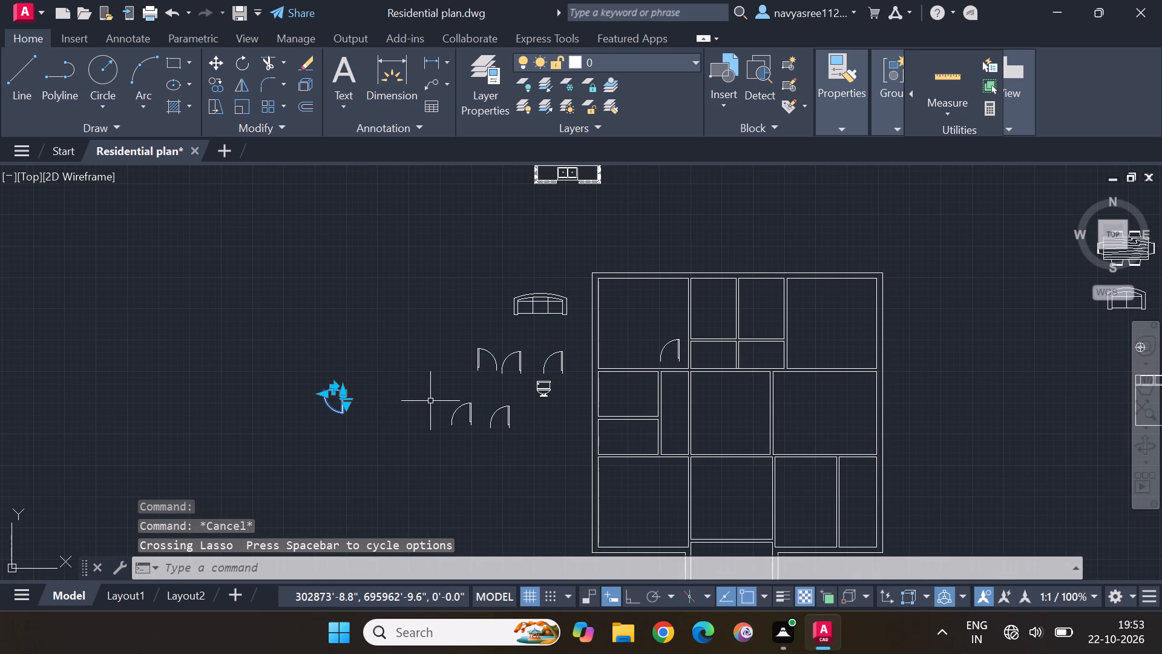
click(219, 60)
click(338, 405)
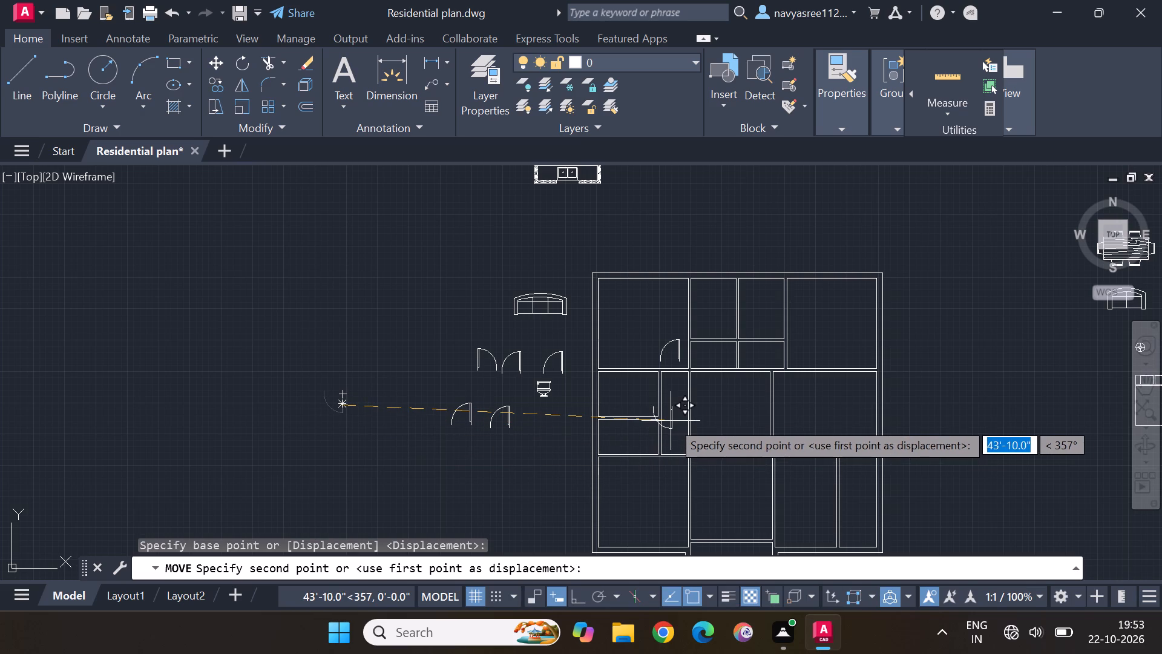
scroll(658, 481, up, 4)
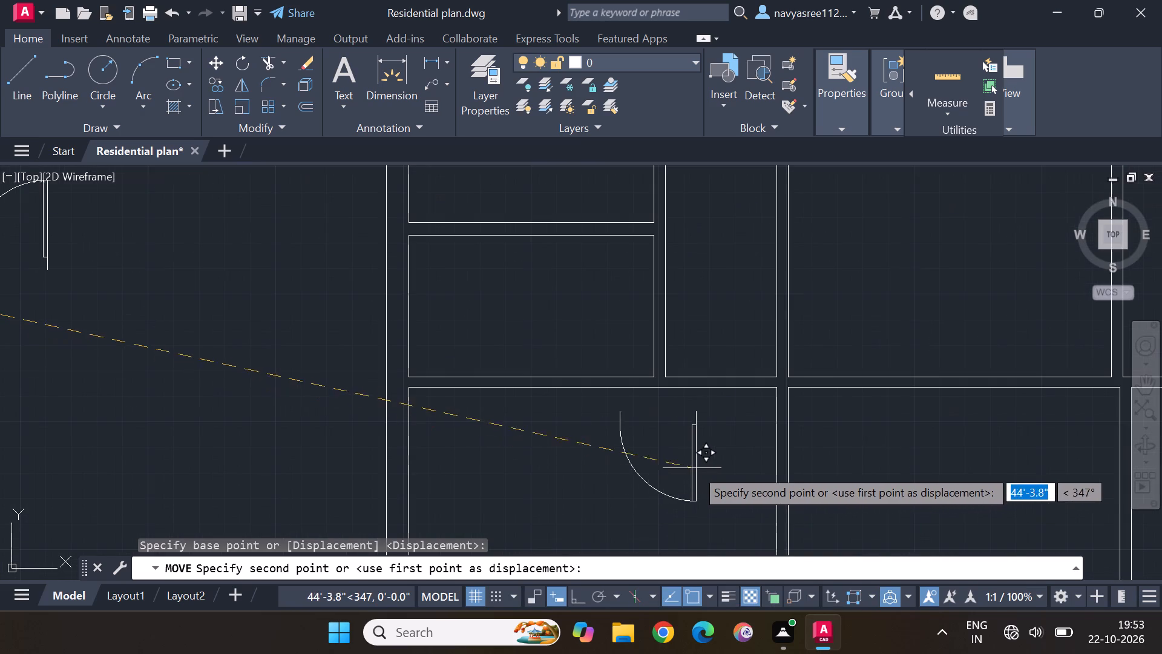
click(742, 463)
scroll(481, 386, down, 3)
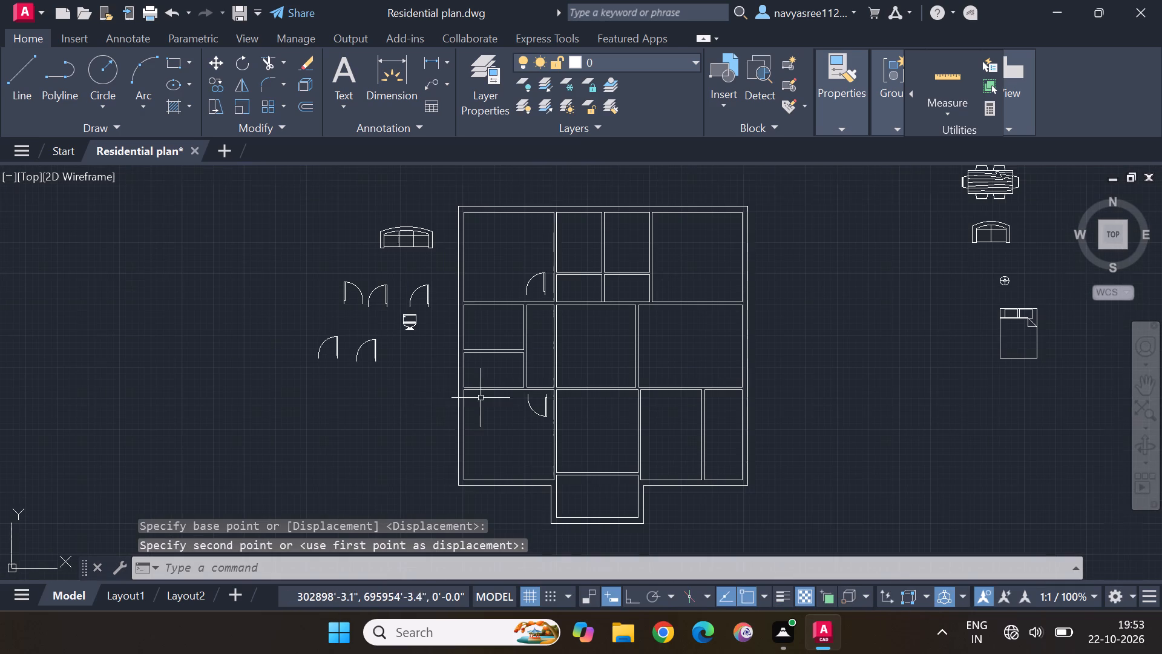
Move the upper-row door with its leaf on the left into the central room, against the upper wall near the upper-right corner.
middle_drag(392, 384, 430, 458)
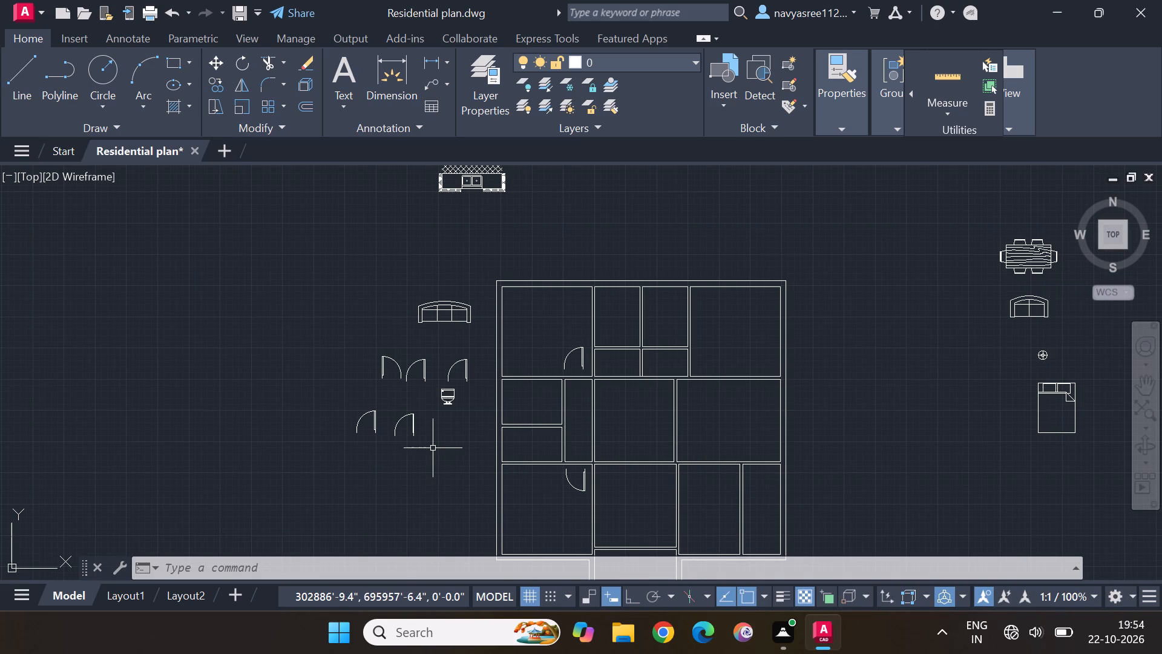
click(397, 365)
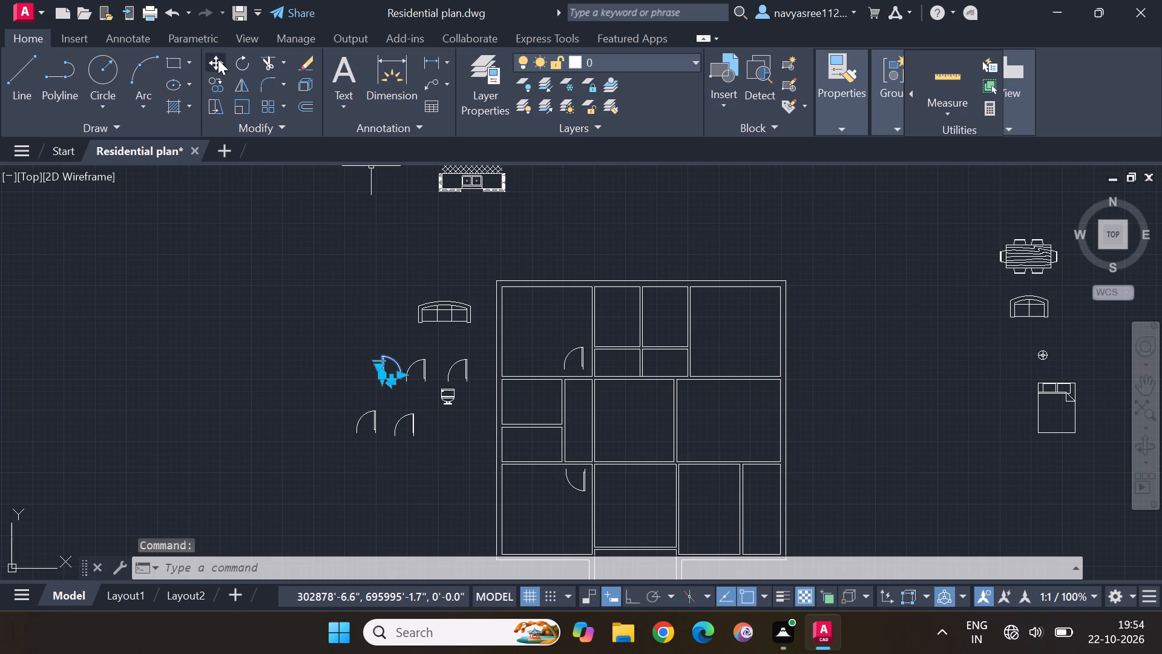
click(218, 59)
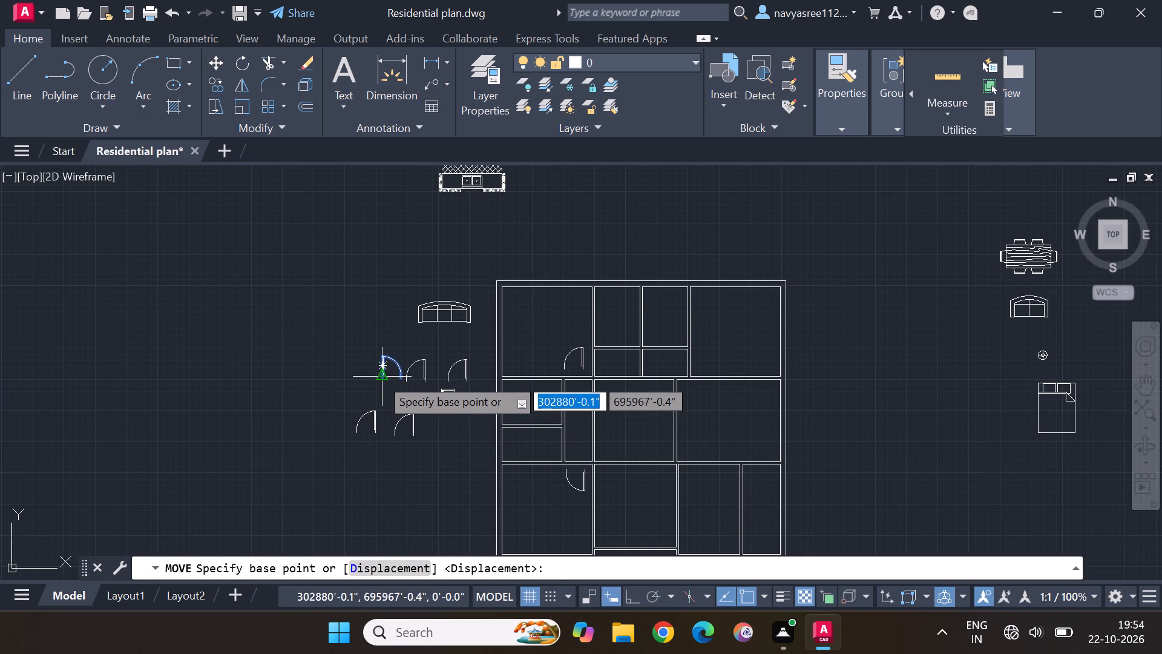
click(380, 377)
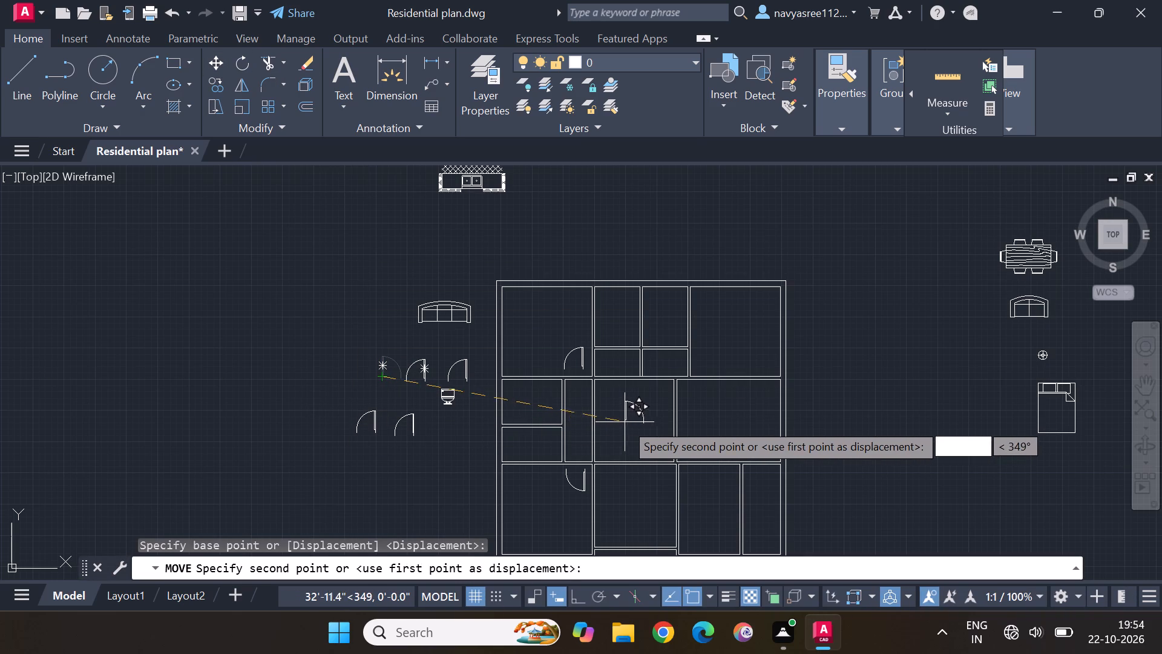
scroll(643, 392, up, 2)
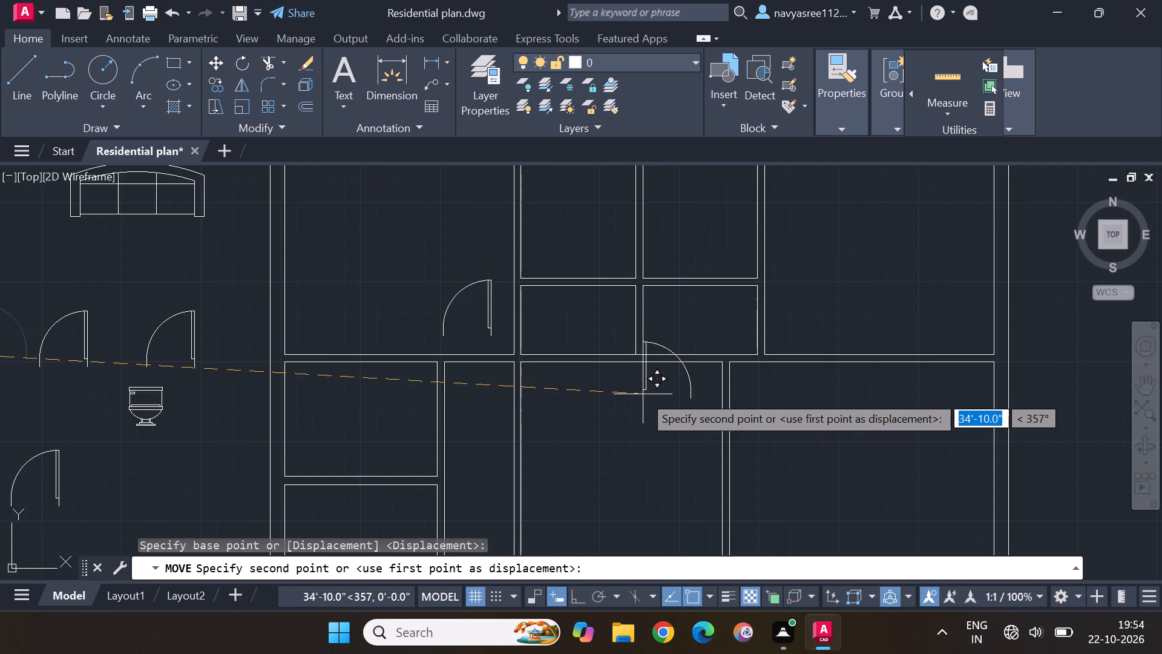
scroll(641, 395, up, 2)
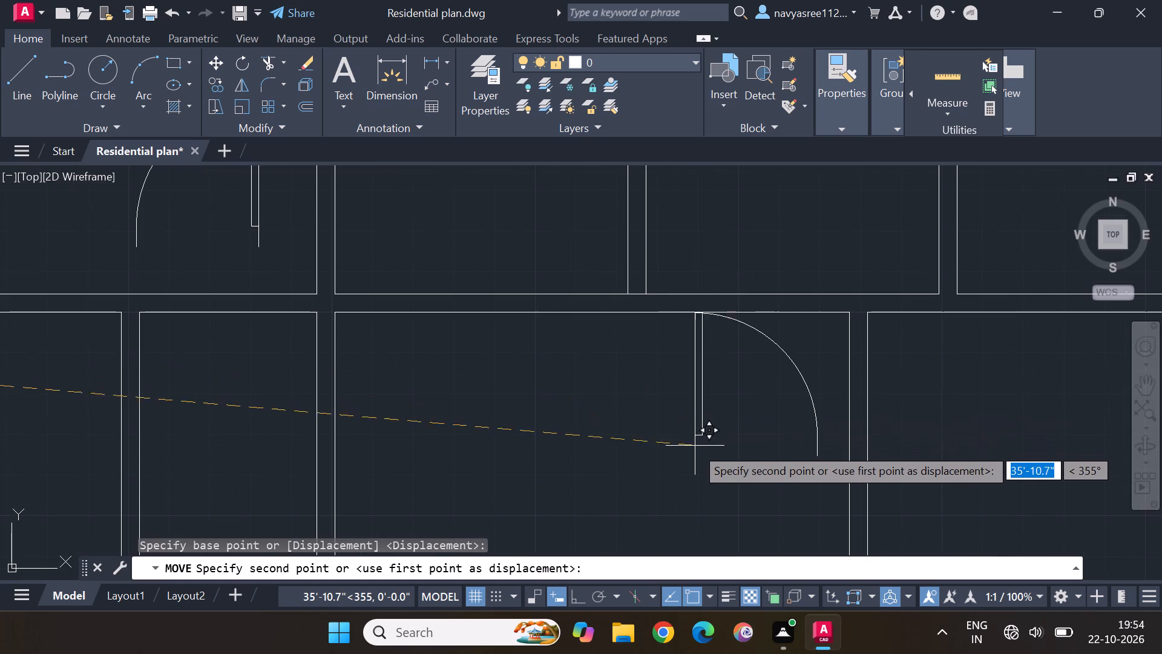
click(695, 451)
scroll(566, 442, down, 3)
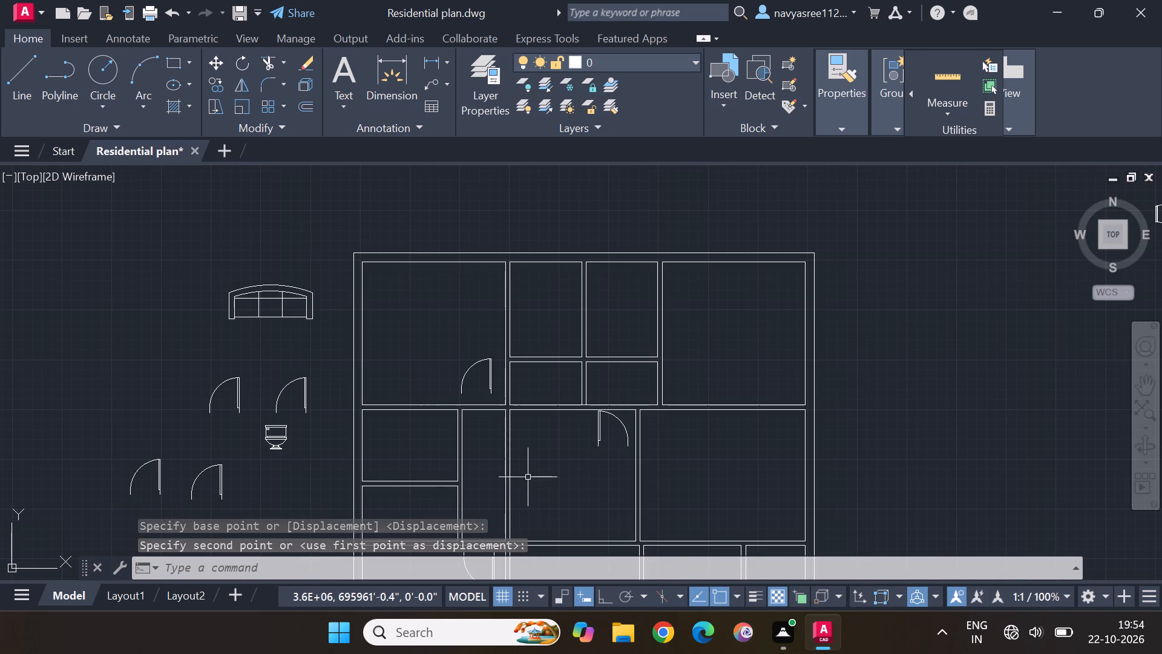
Move the upper-row door beside the toilet block into the plan's upper-right room, near its lower-left corner.
click(307, 404)
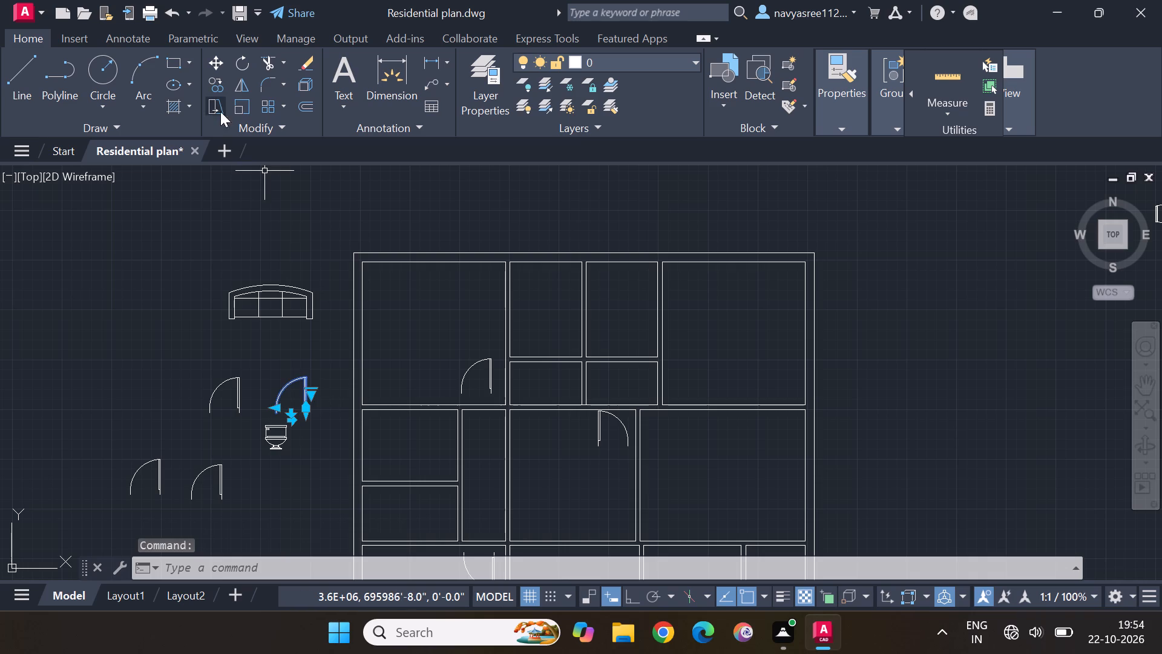
click(219, 64)
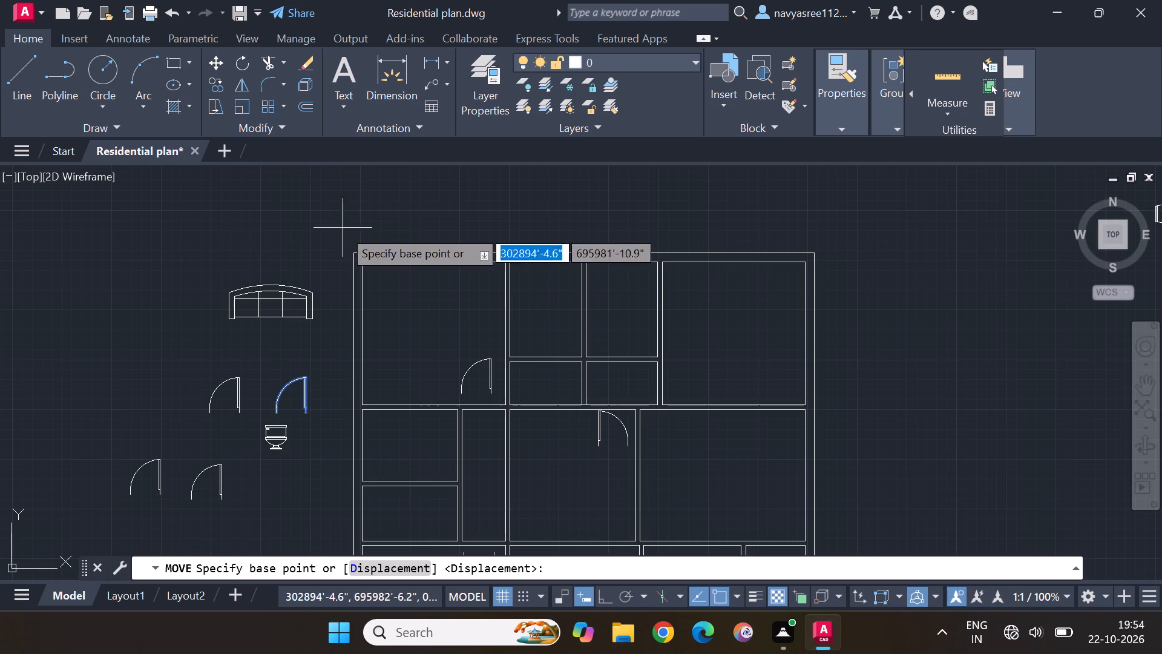
click(303, 410)
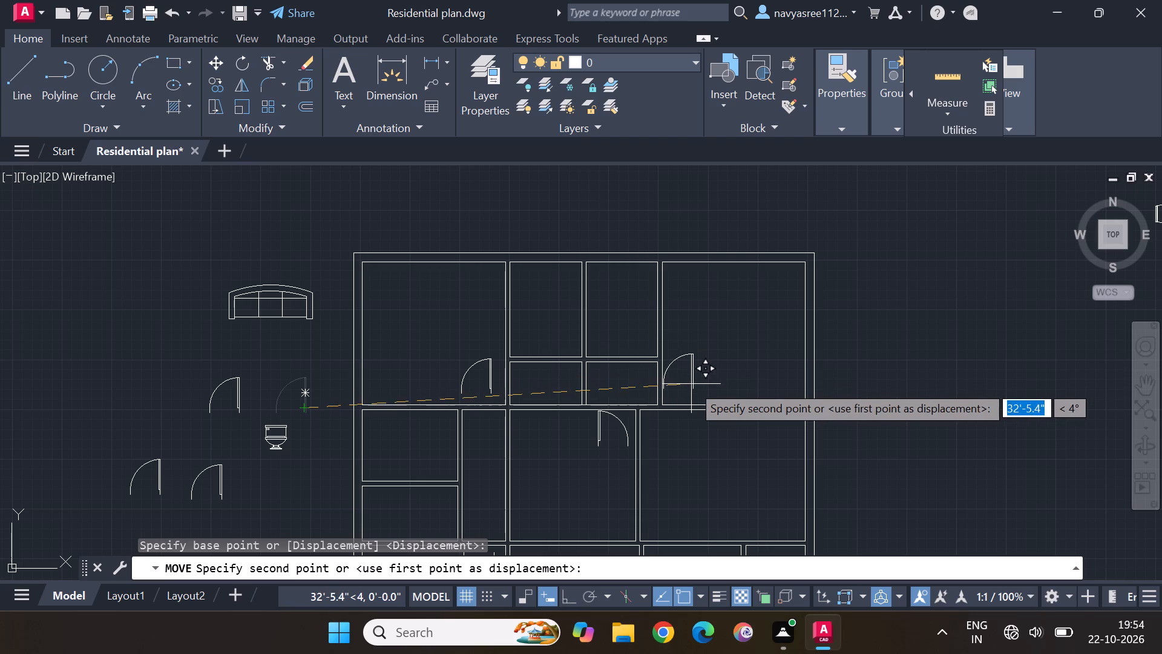
click(698, 379)
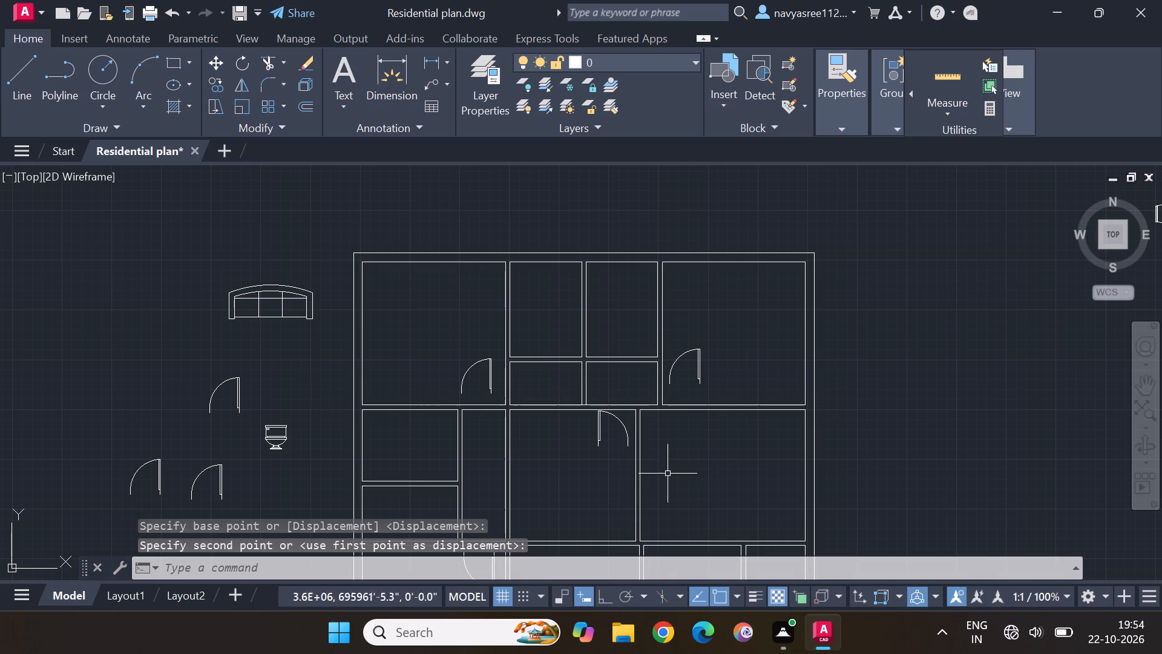
Flip the right-hand door of the lower row vertically so it swings downward, keeping its leaf on the right side.
scroll(668, 462, down, 1)
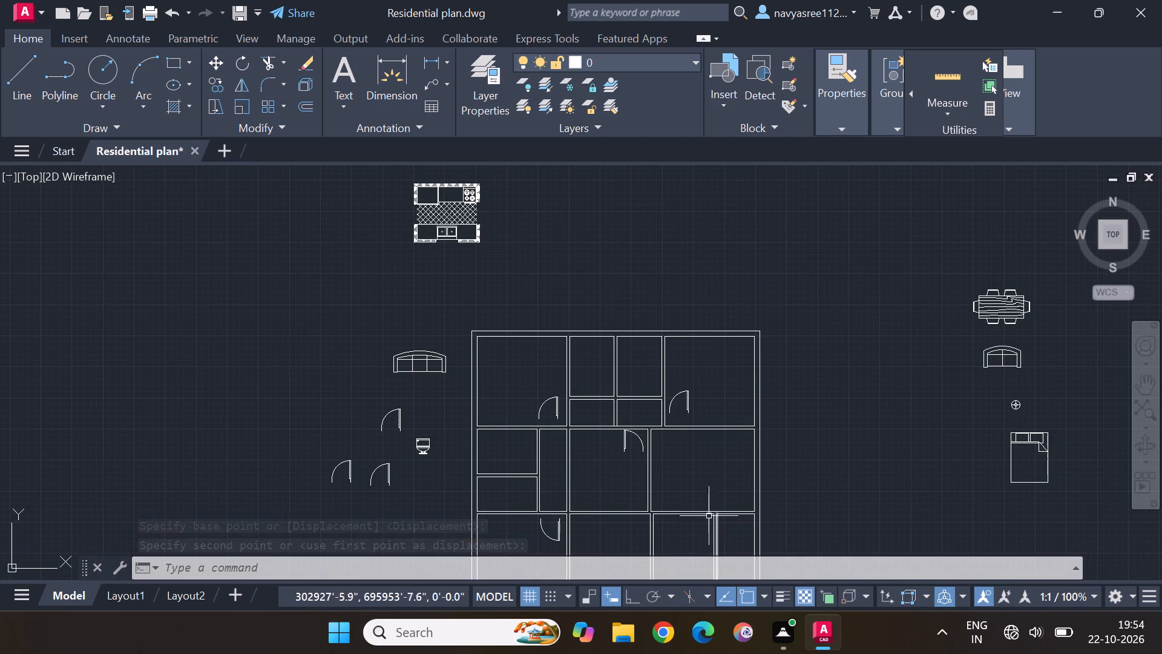
middle_drag(698, 478, 760, 346)
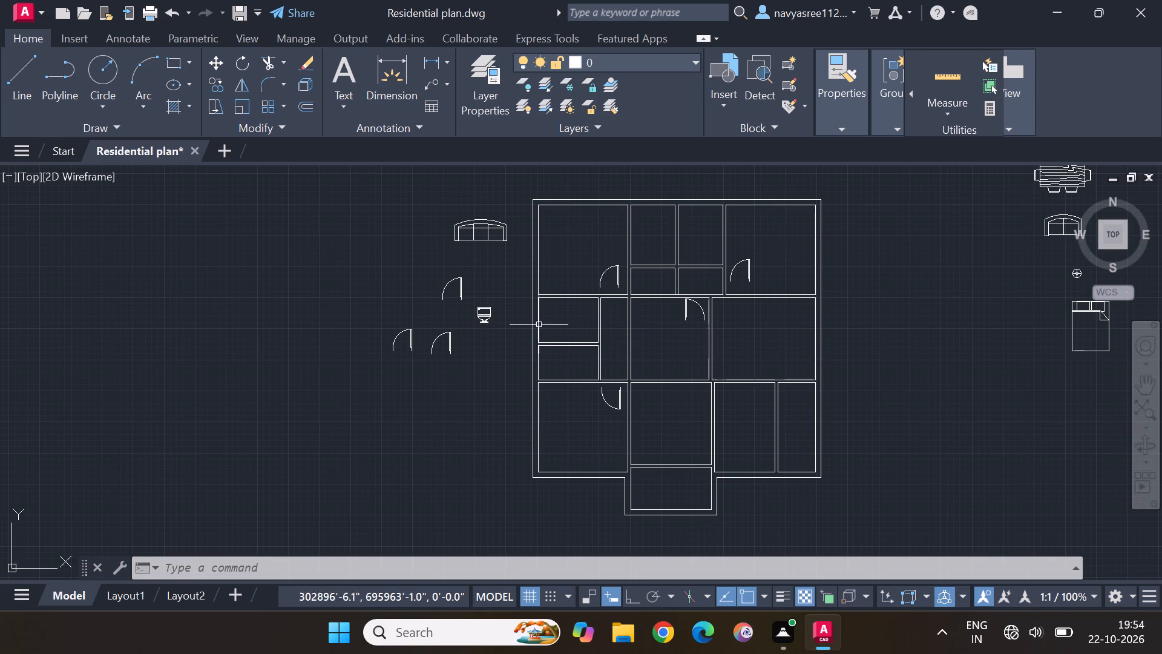
scroll(530, 324, up, 2)
drag(249, 412, 267, 397)
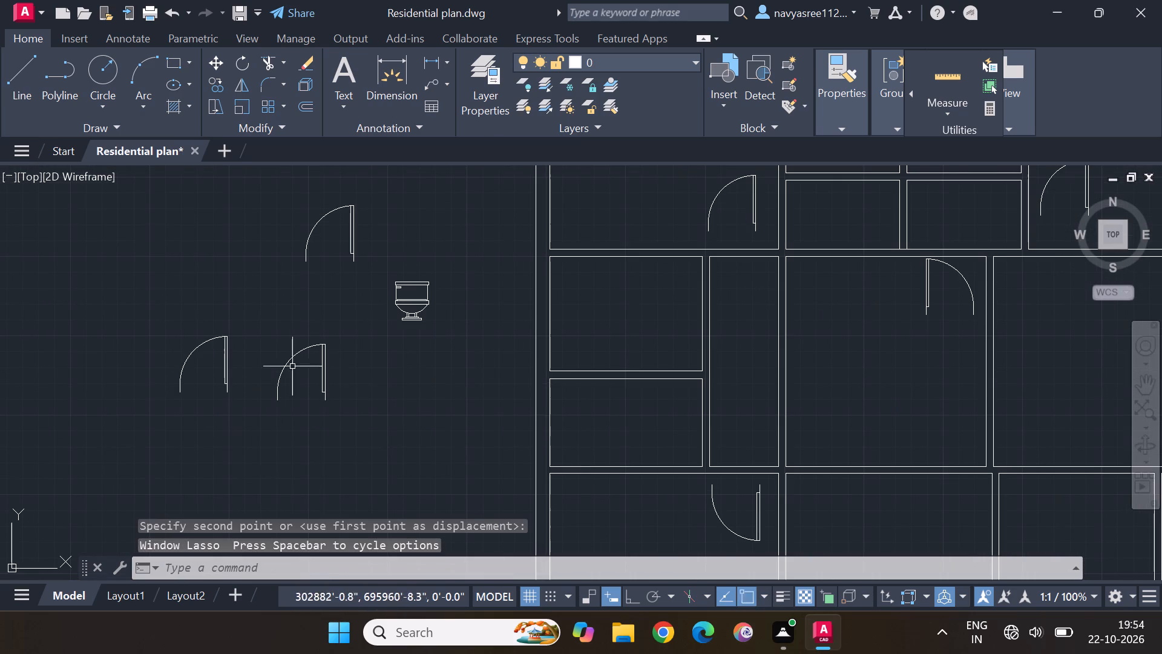
click(327, 355)
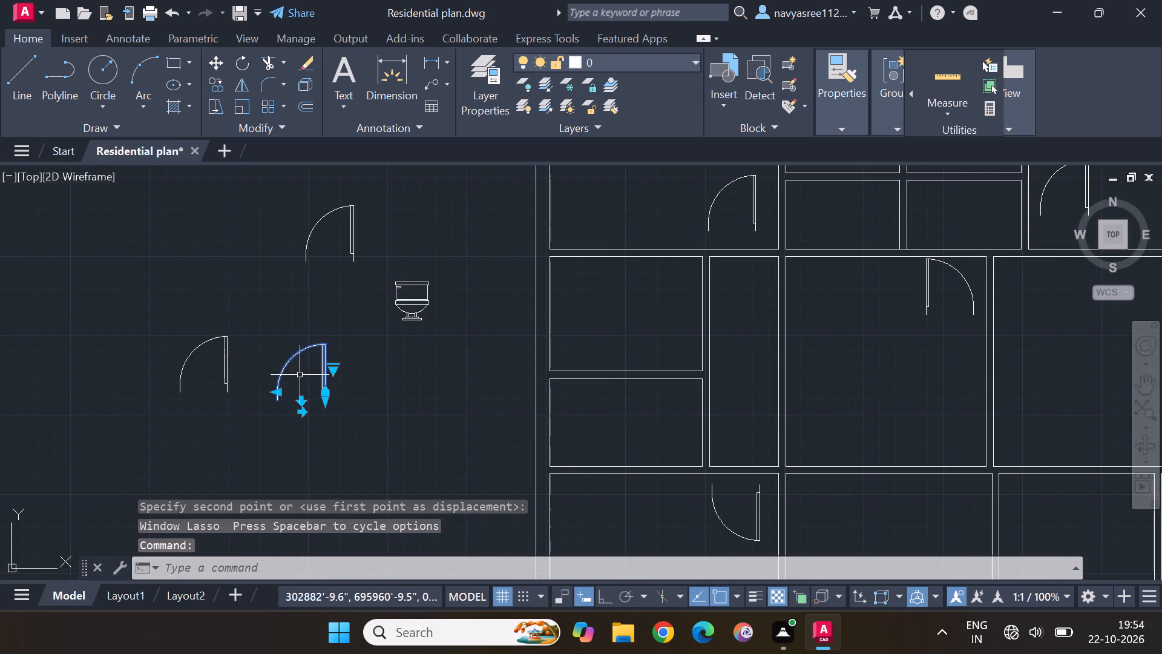
click(300, 402)
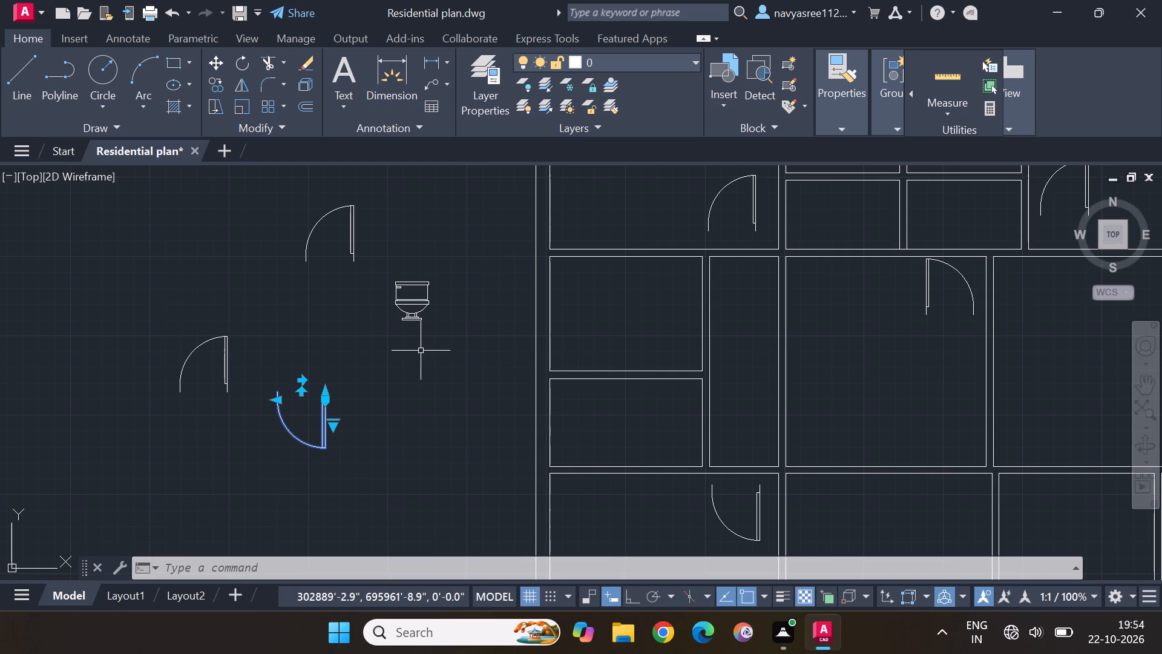
Rotate the flipped door 90° counterclockwise about its hinge with Ortho on, so its leaf lies horizontally above the arc.
scroll(421, 351, down, 1)
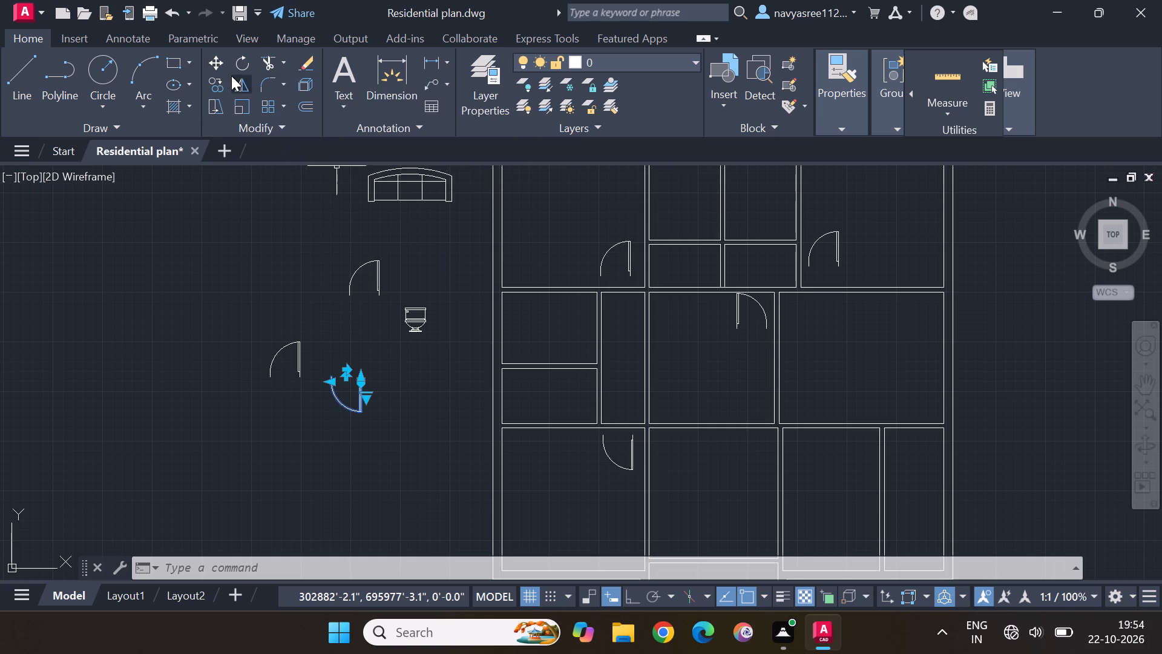
click(243, 56)
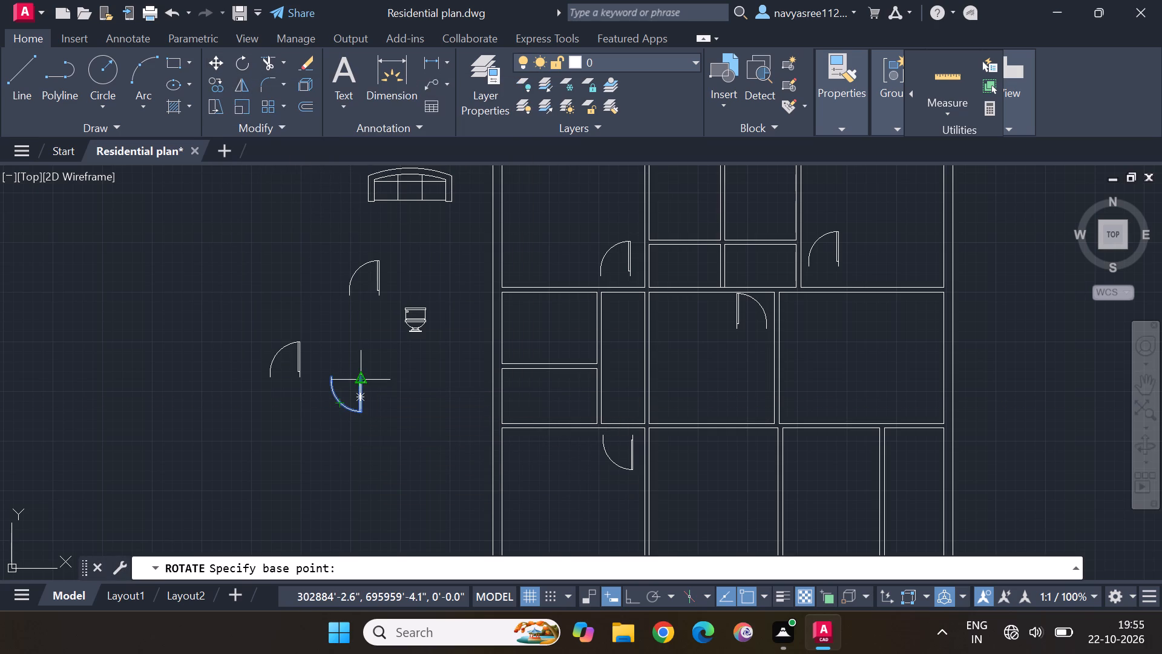
click(365, 380)
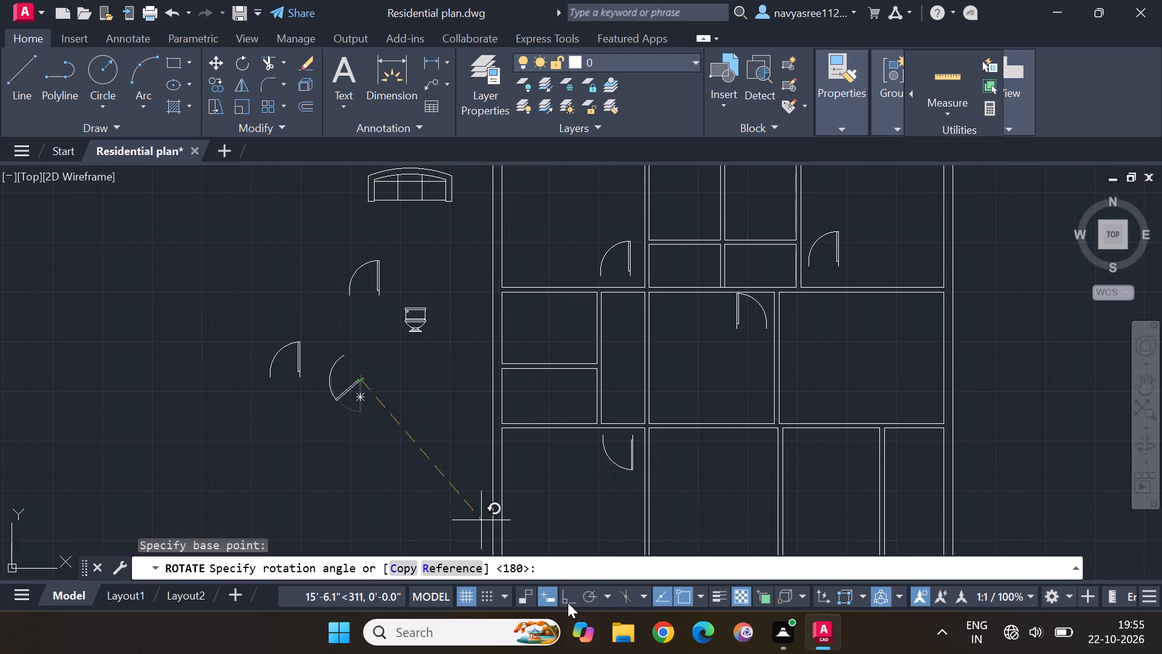
click(568, 600)
click(352, 350)
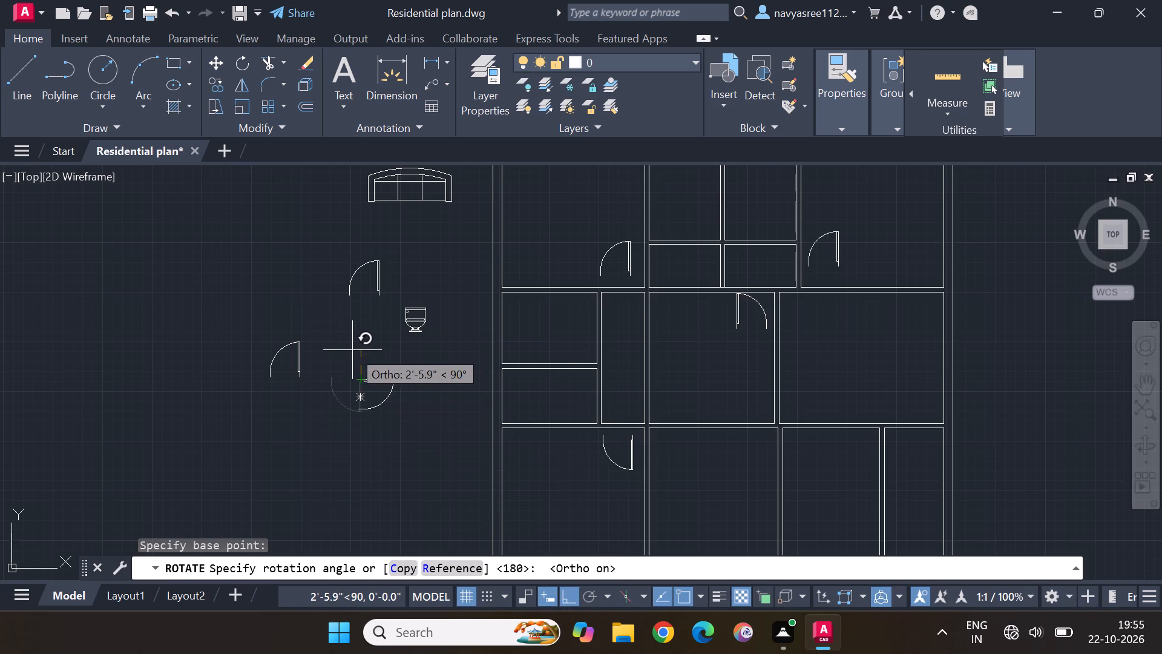
Move the horizontal-leaf door, with Ortho off, into the room right of the bottom central room, just below its upper wall.
click(391, 392)
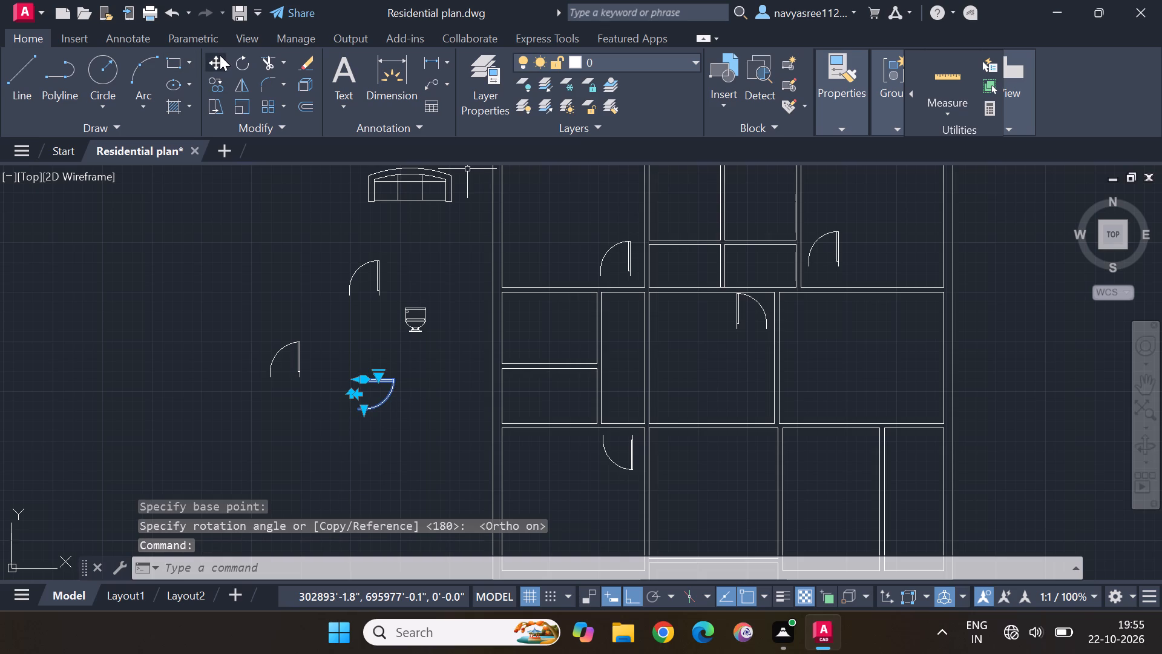
click(220, 59)
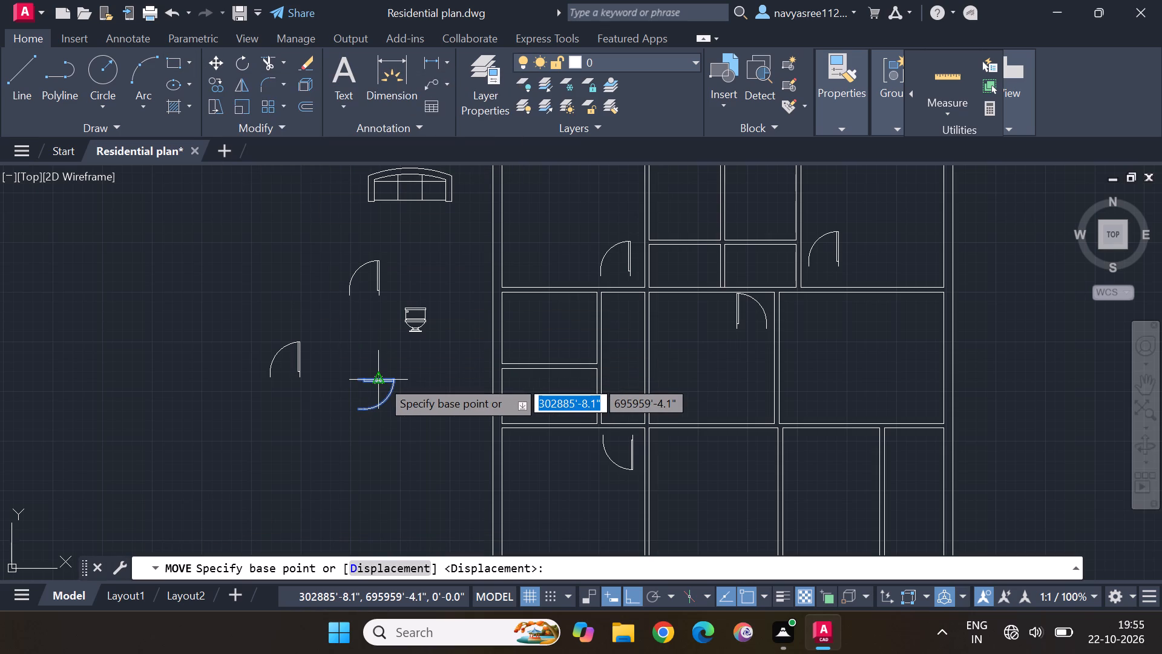
click(382, 379)
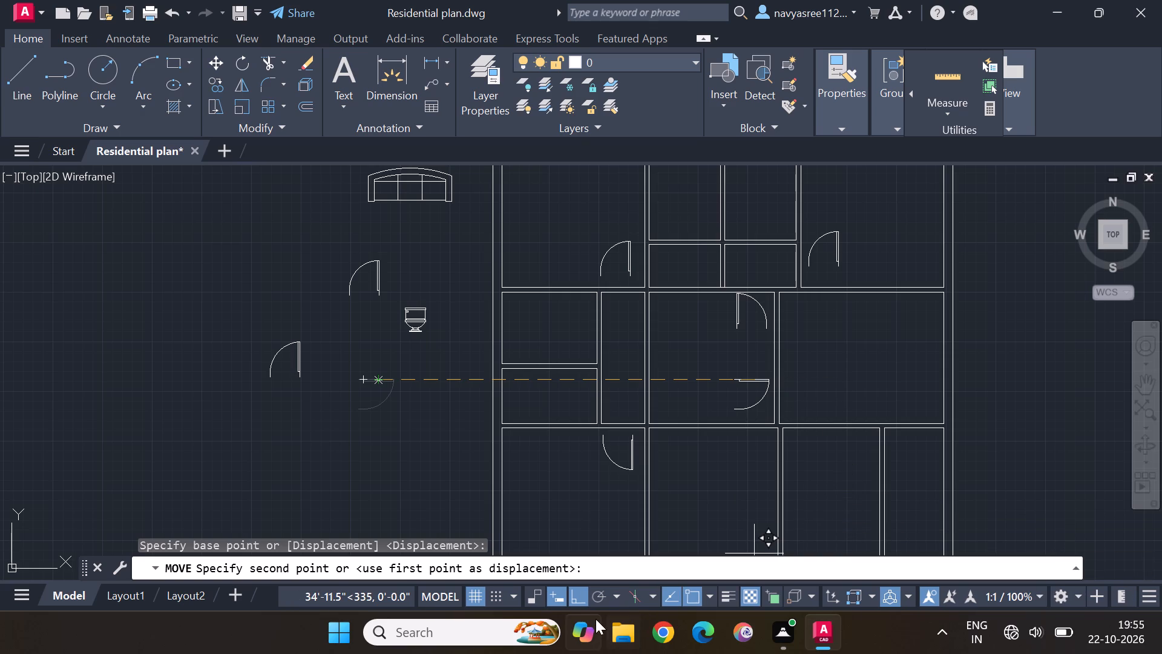
click(579, 600)
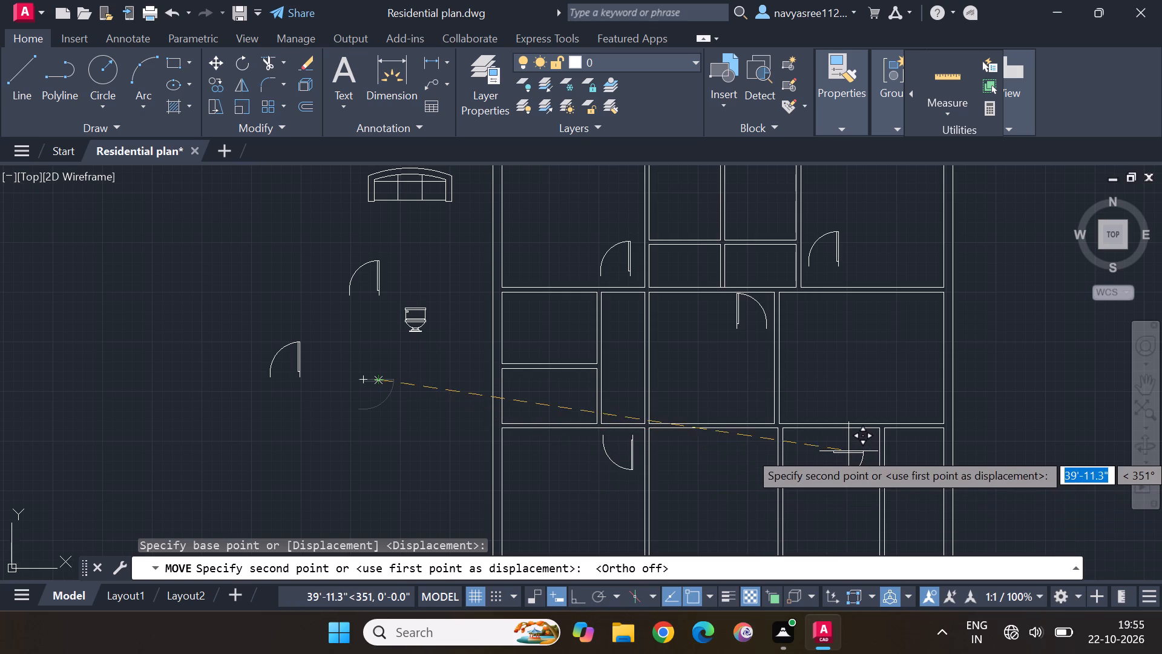
click(851, 443)
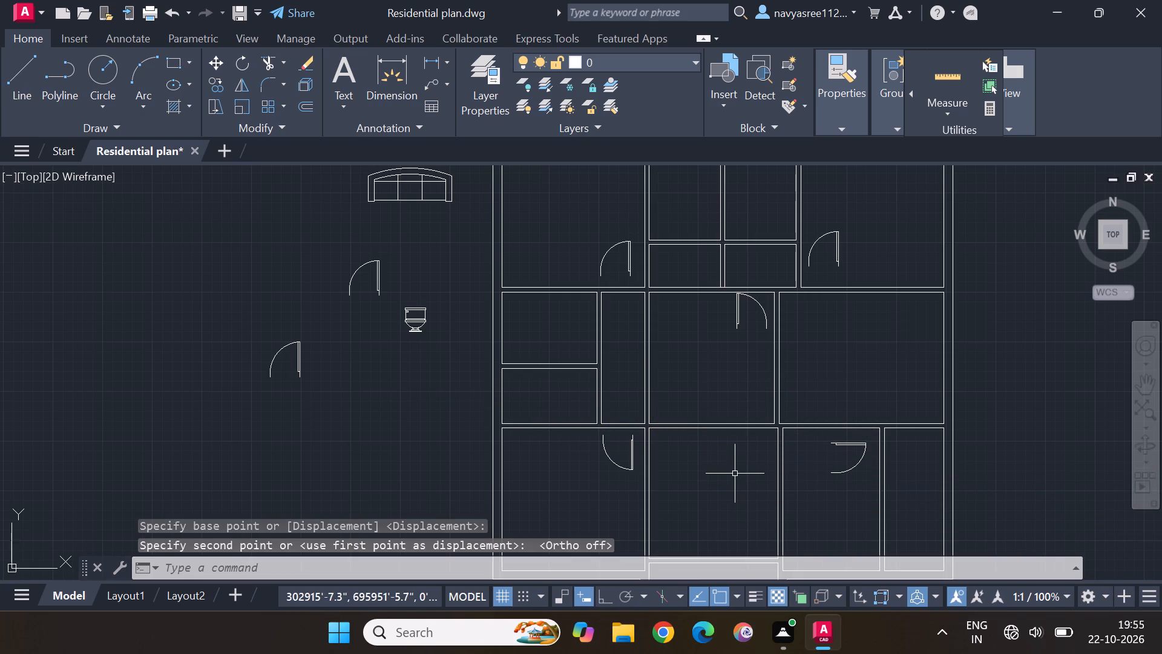
Move the upper of the two remaining loose doors into the upper small room on the plan's left side, near its right wall.
scroll(735, 472, down, 1)
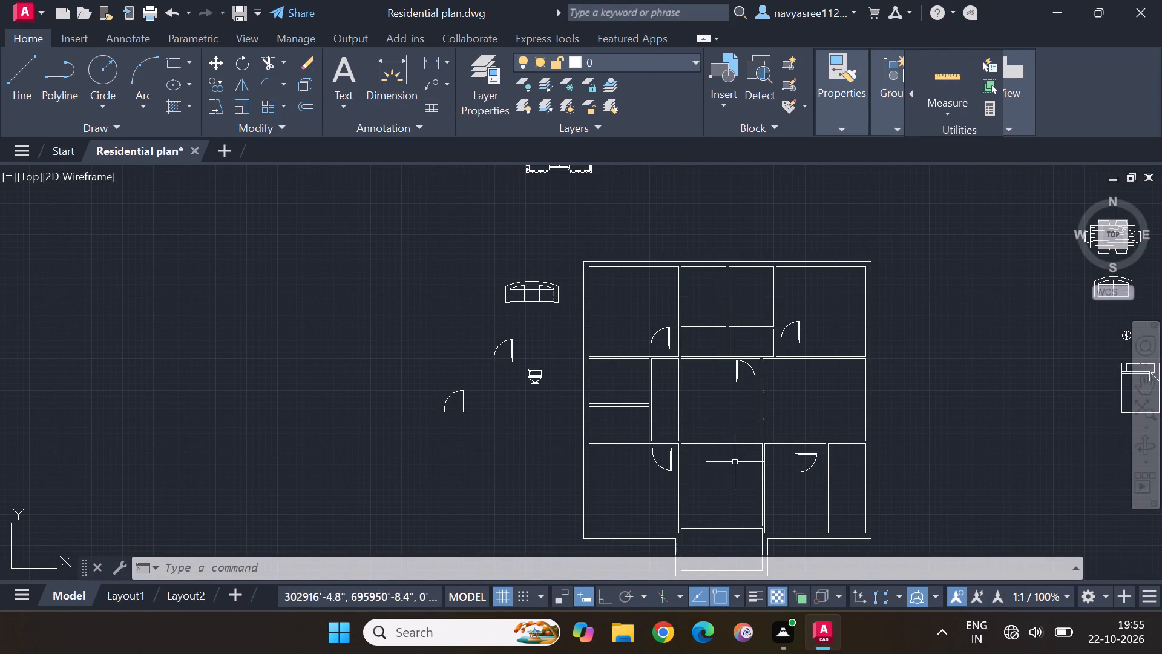
click(511, 342)
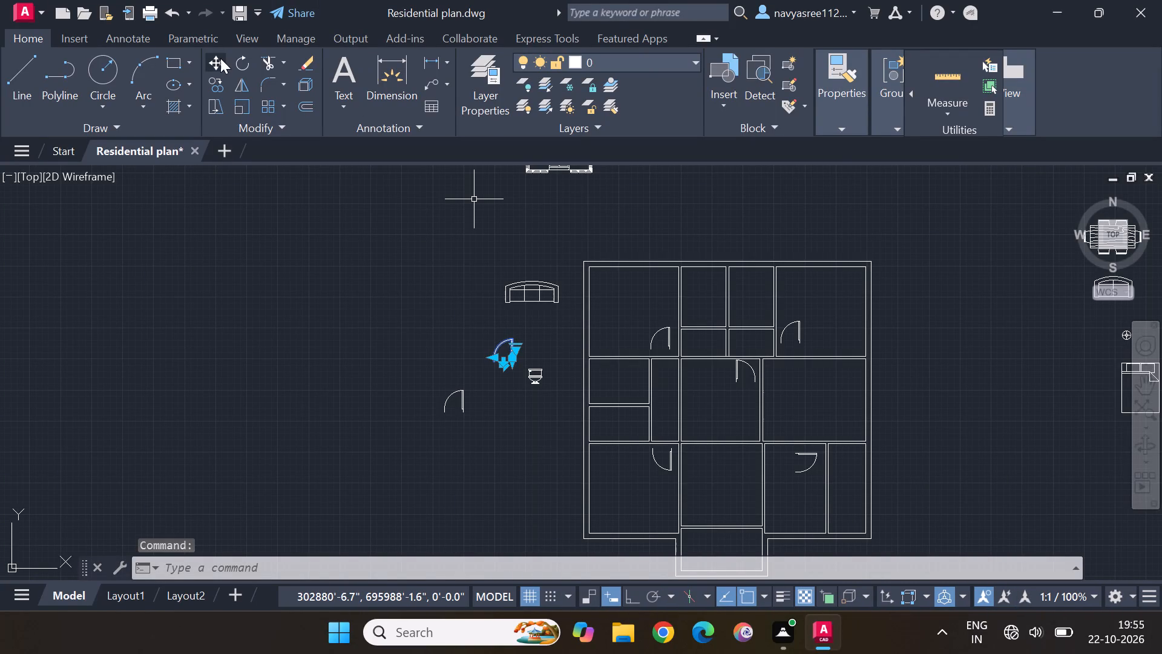
click(217, 60)
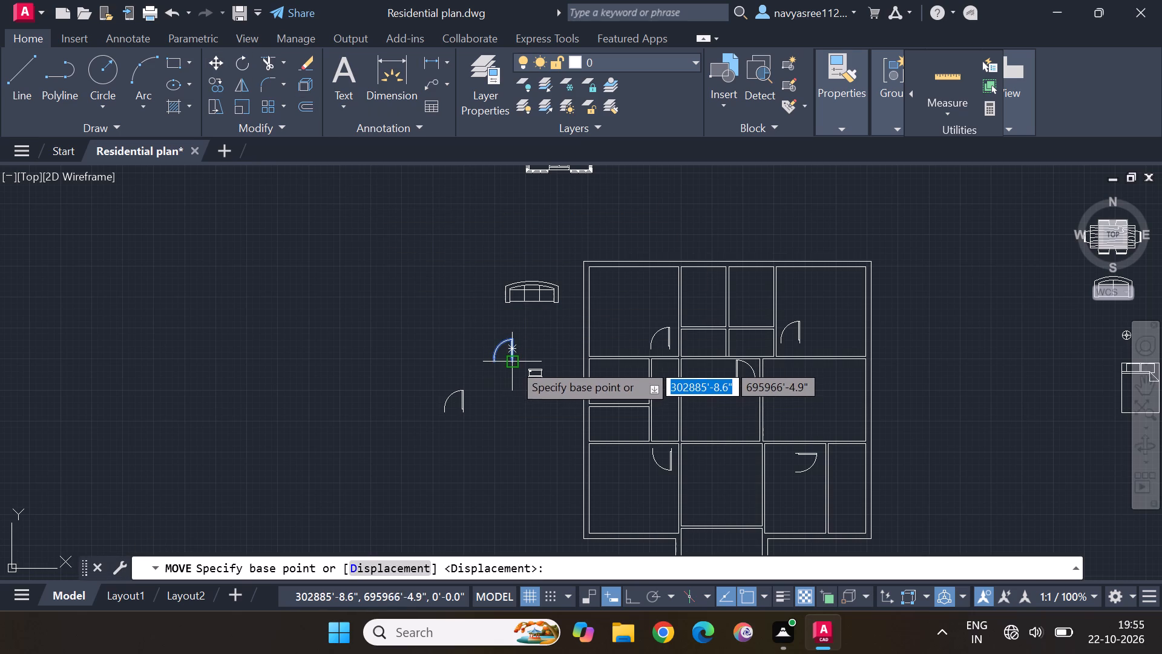
click(513, 362)
scroll(633, 413, up, 3)
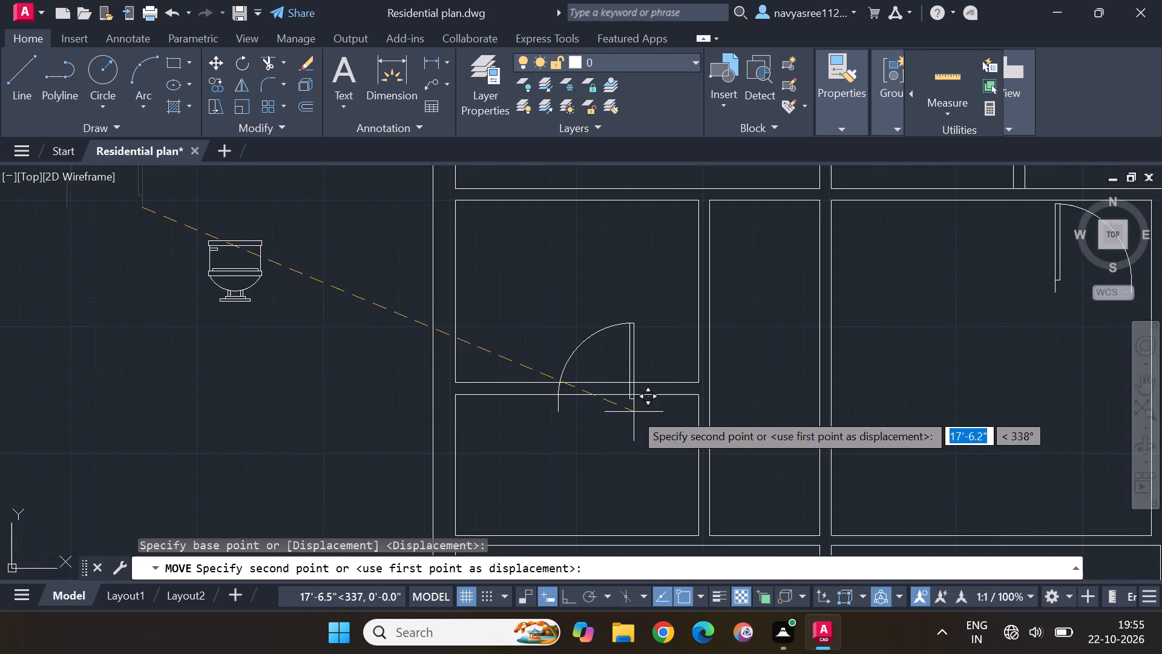
click(635, 356)
Flip the last loose door vertically and horizontally so it swings downward with its leaf on the left side.
scroll(673, 395, down, 3)
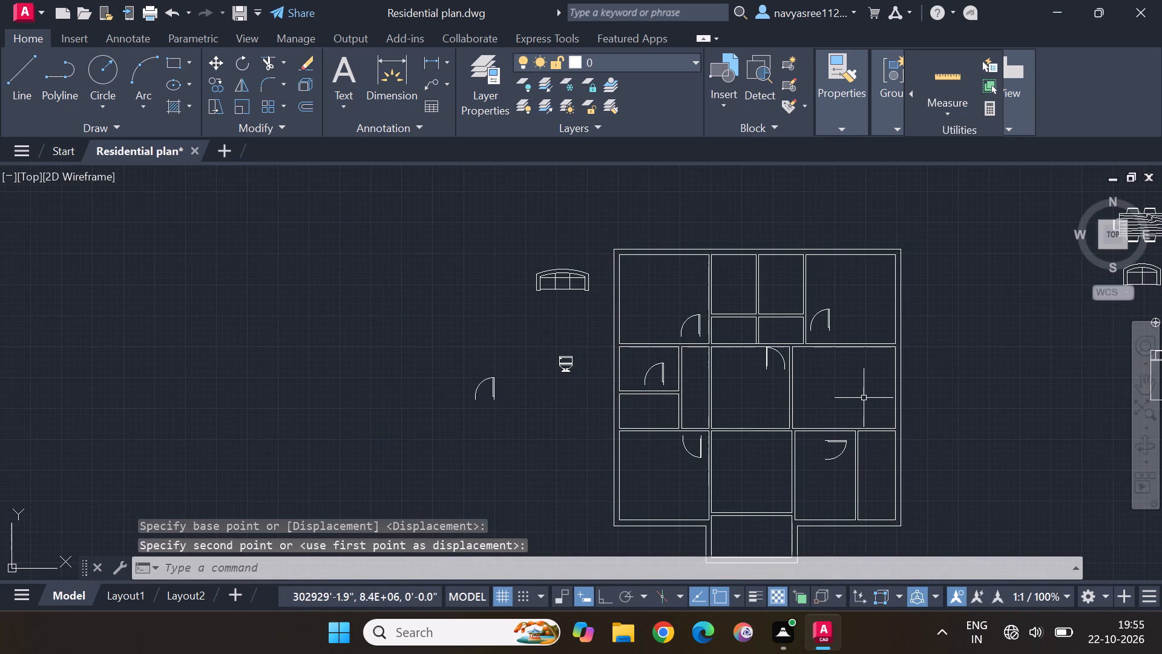
middle_drag(858, 398, 804, 408)
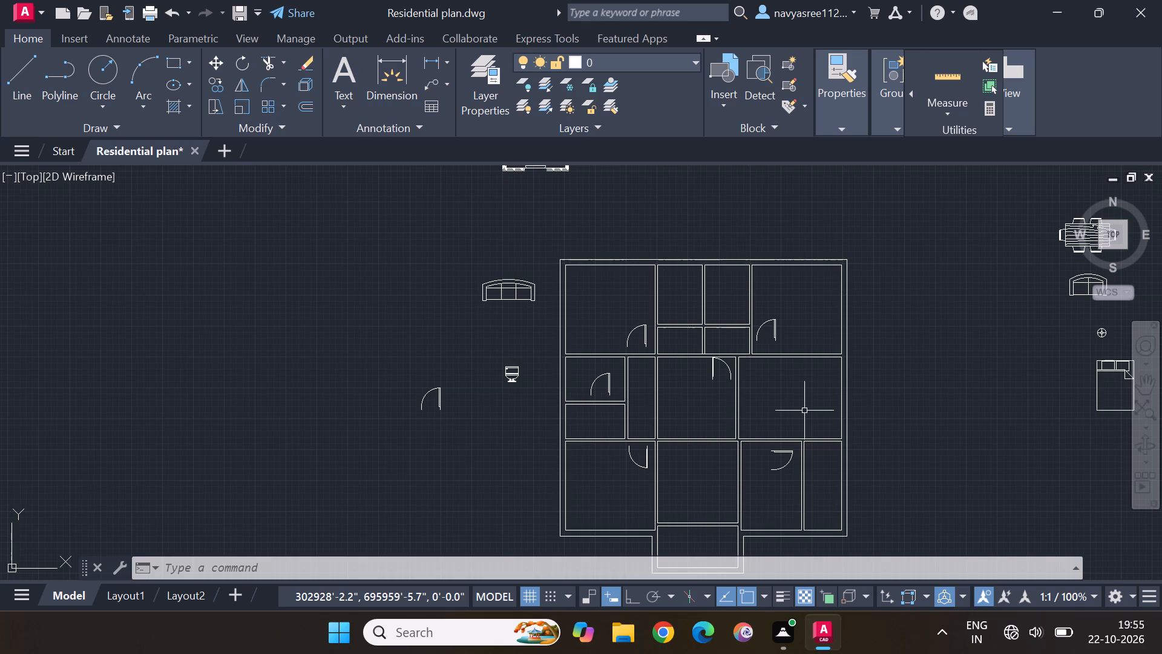
click(441, 408)
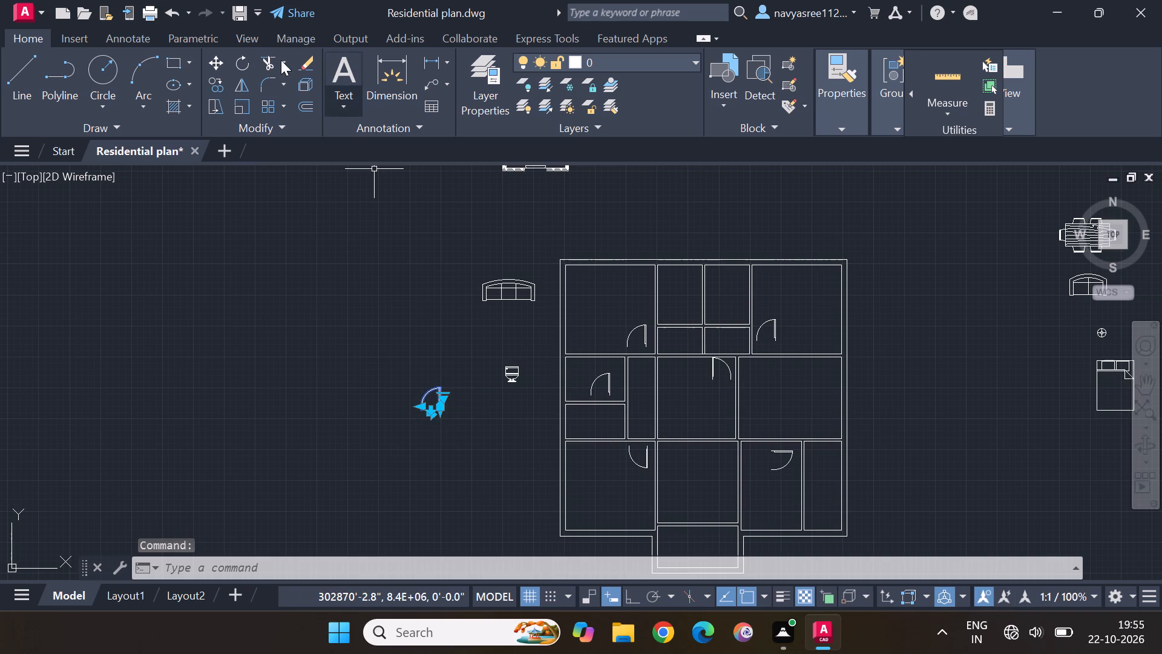
scroll(433, 398, up, 4)
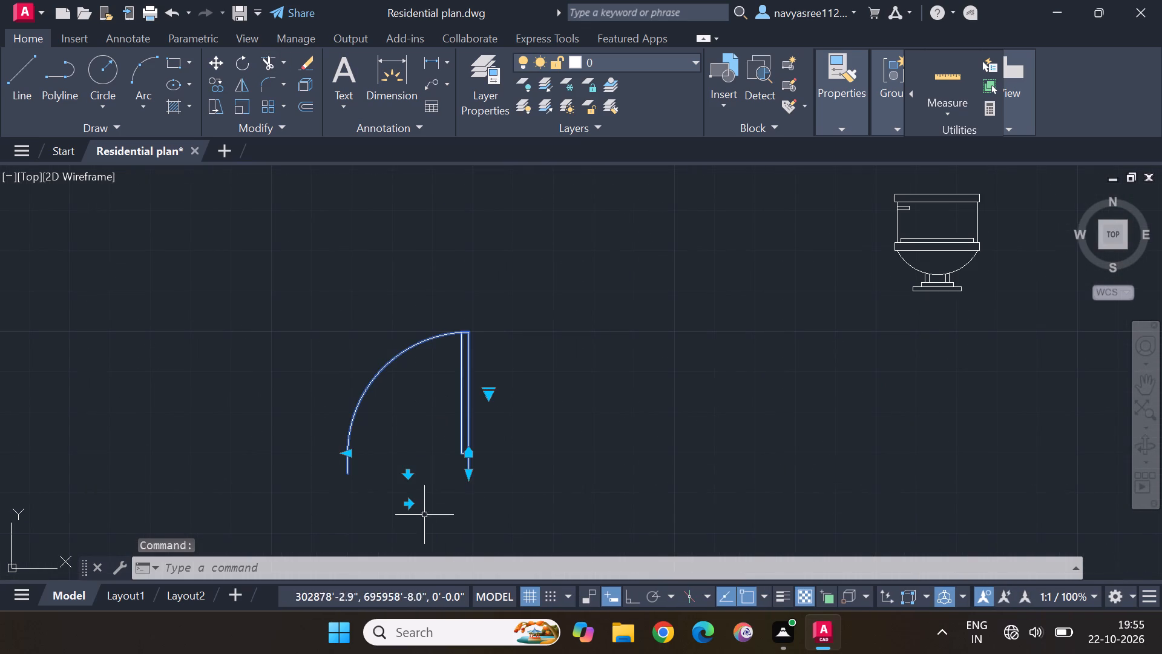
click(405, 472)
middle_drag(511, 503, 525, 476)
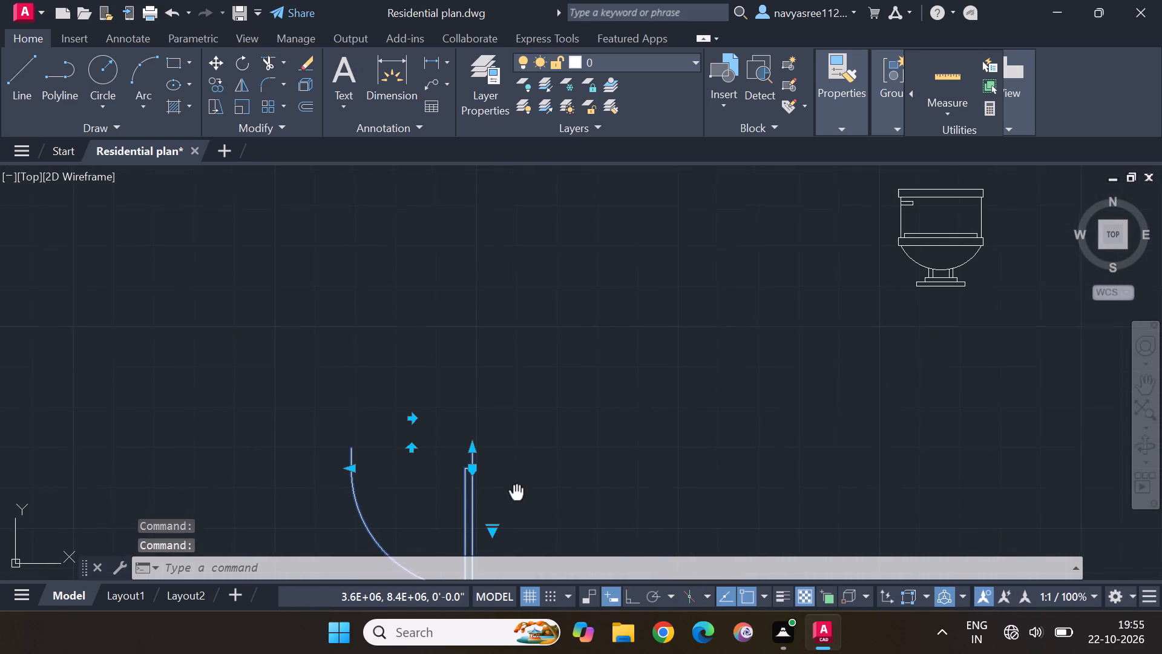
middle_drag(525, 476, 580, 343)
click(478, 262)
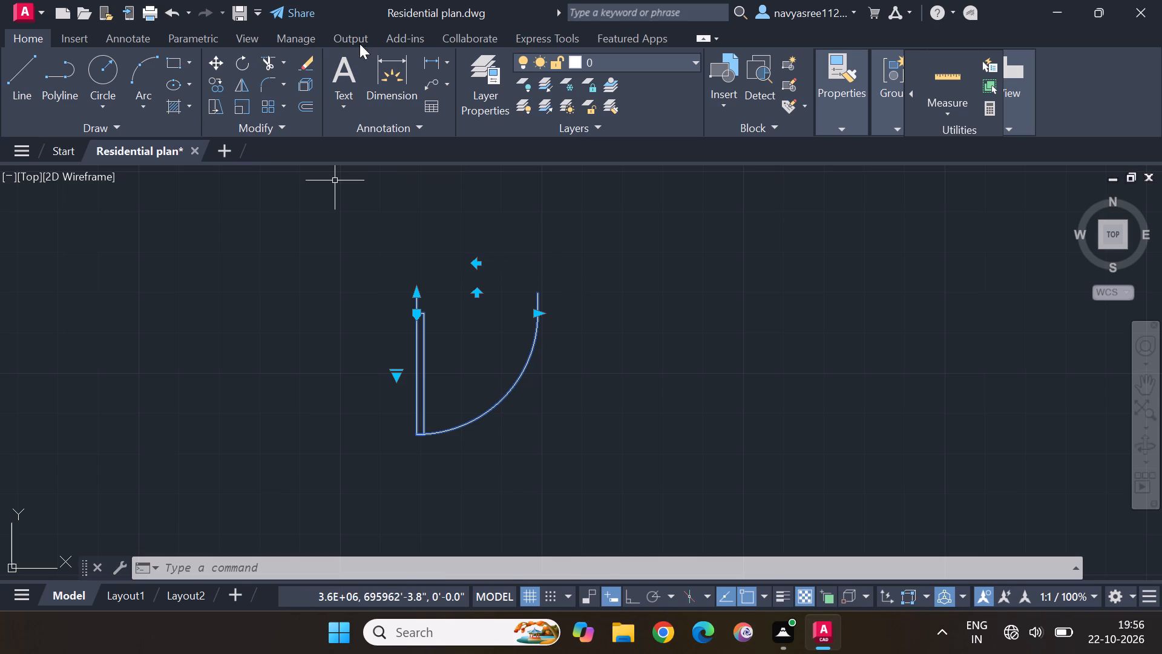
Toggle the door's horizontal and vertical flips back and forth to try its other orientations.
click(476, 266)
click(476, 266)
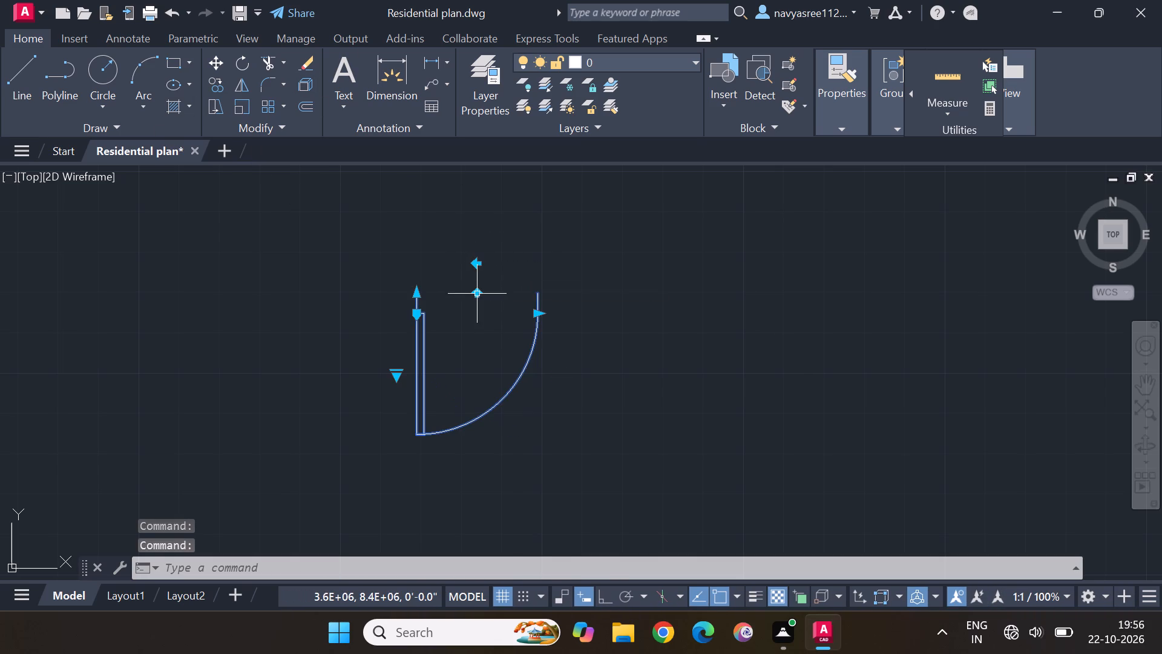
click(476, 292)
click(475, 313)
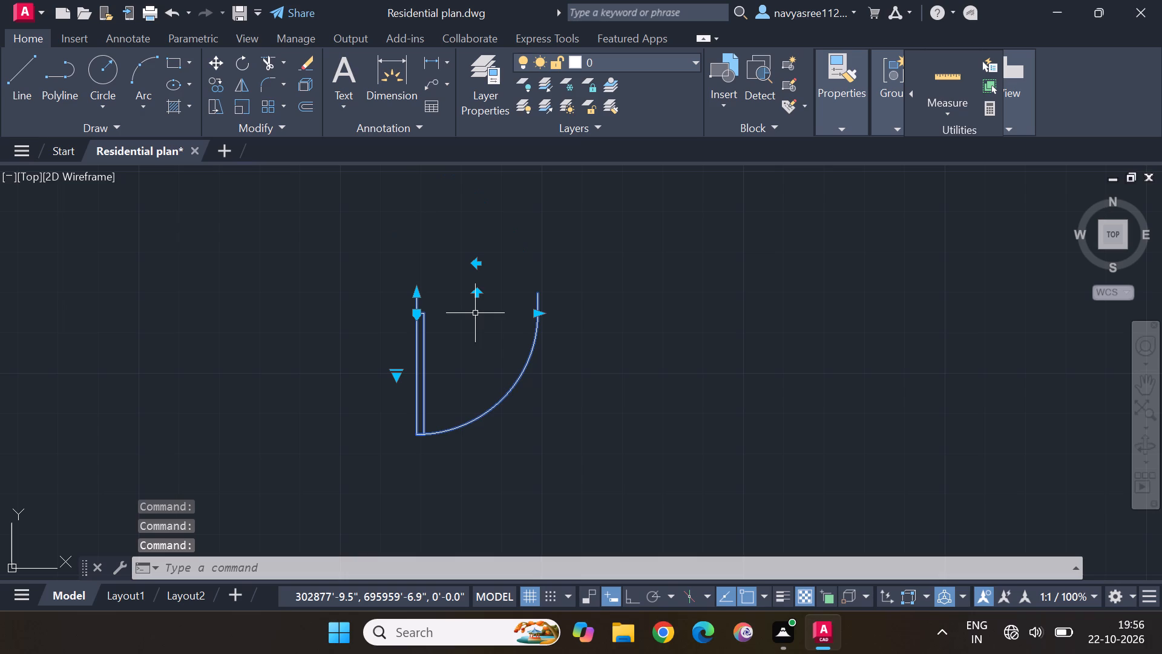
Rotate the last loose door 90° counterclockwise about its hinge, so its leaf lies horizontally below the arc.
click(240, 60)
click(415, 303)
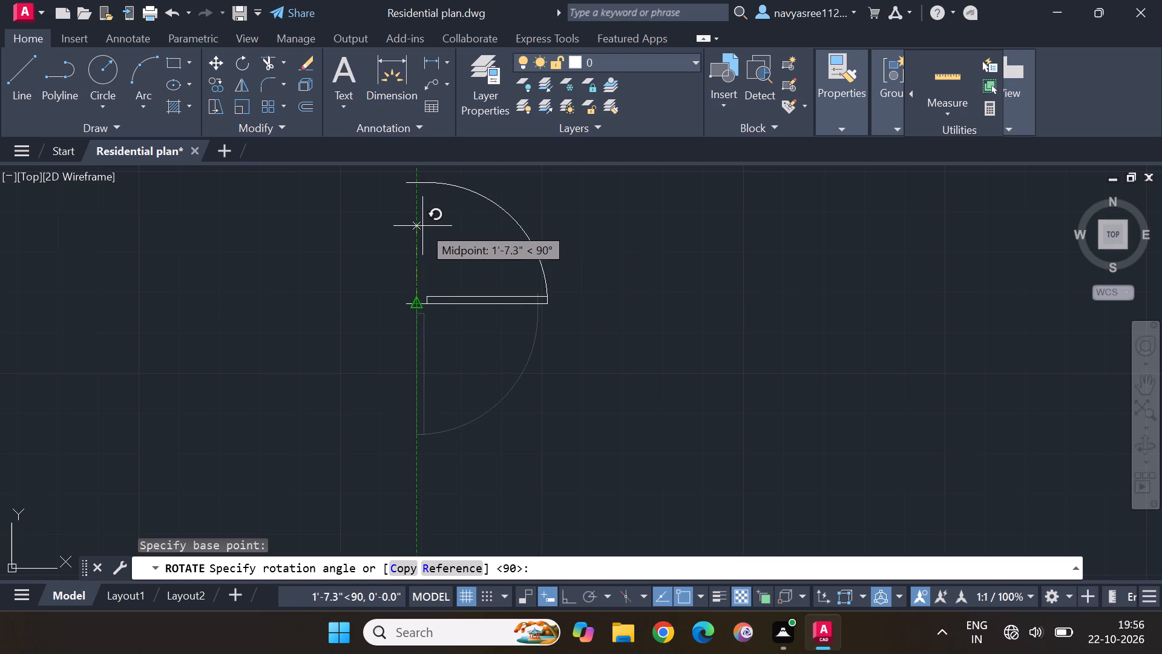
click(422, 226)
Move the last loose door into the left one of the two narrow rooms at the plan's top middle.
scroll(585, 253, down, 2)
middle_drag(599, 254, 504, 343)
scroll(532, 311, down, 2)
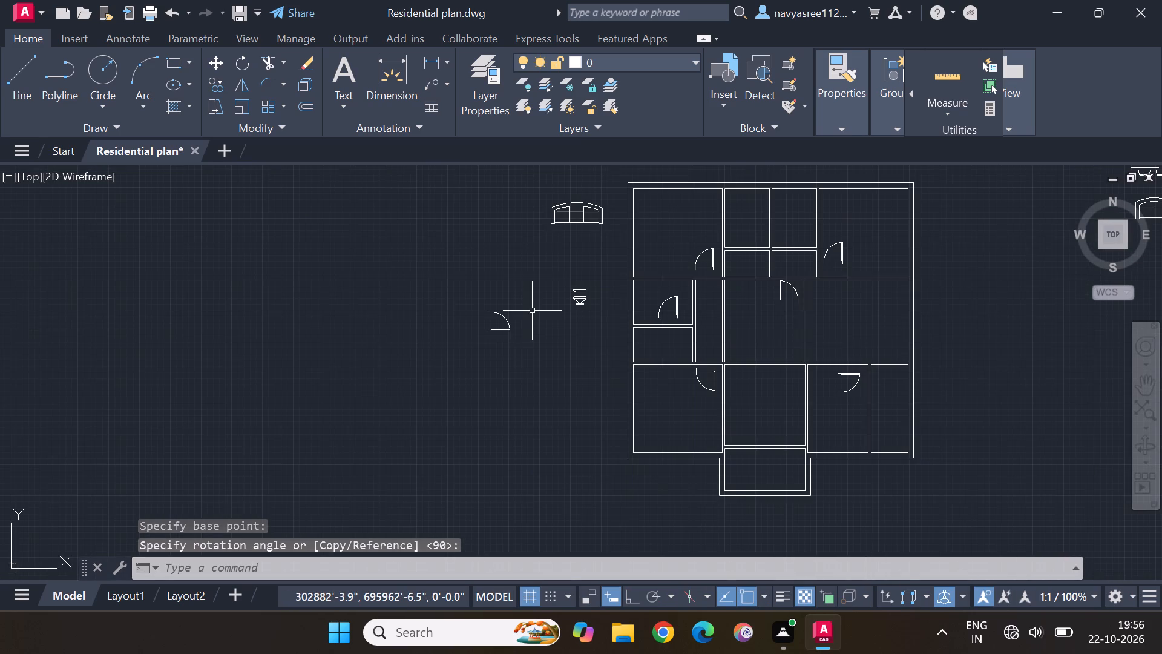
click(505, 331)
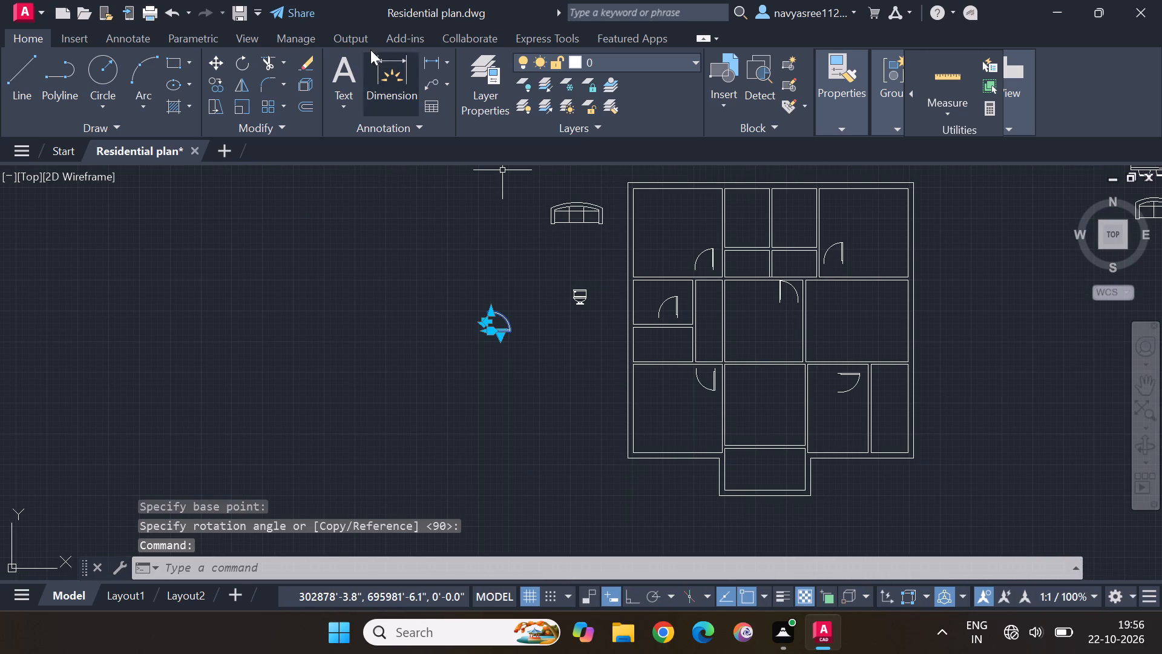
click(219, 66)
click(508, 326)
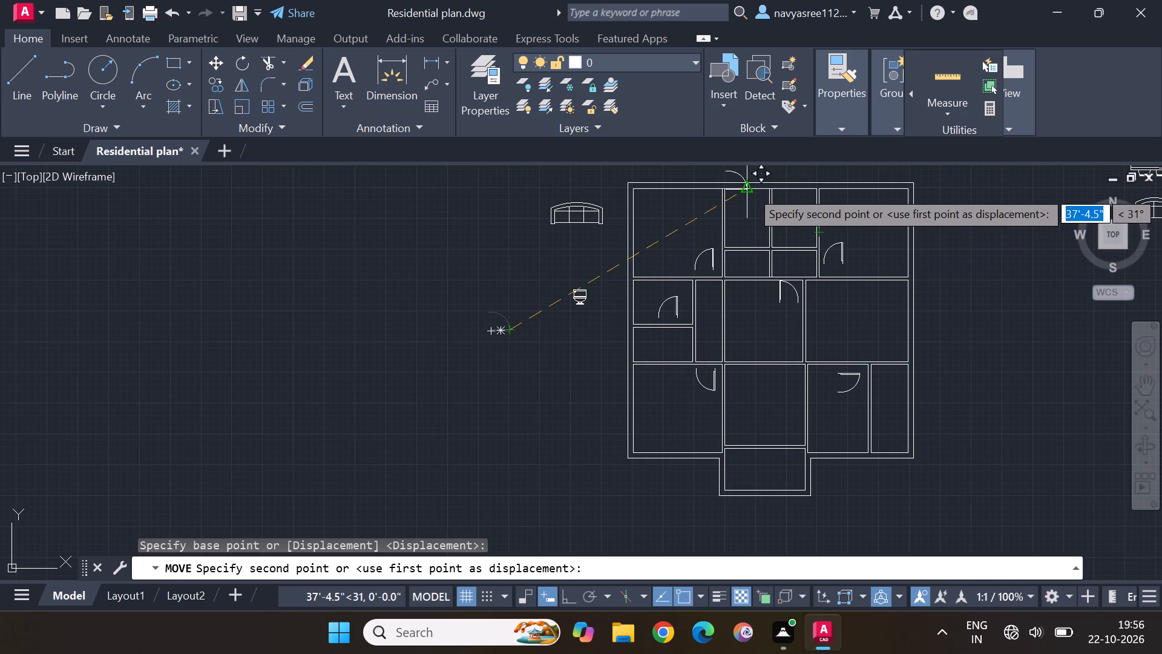
scroll(726, 223, up, 3)
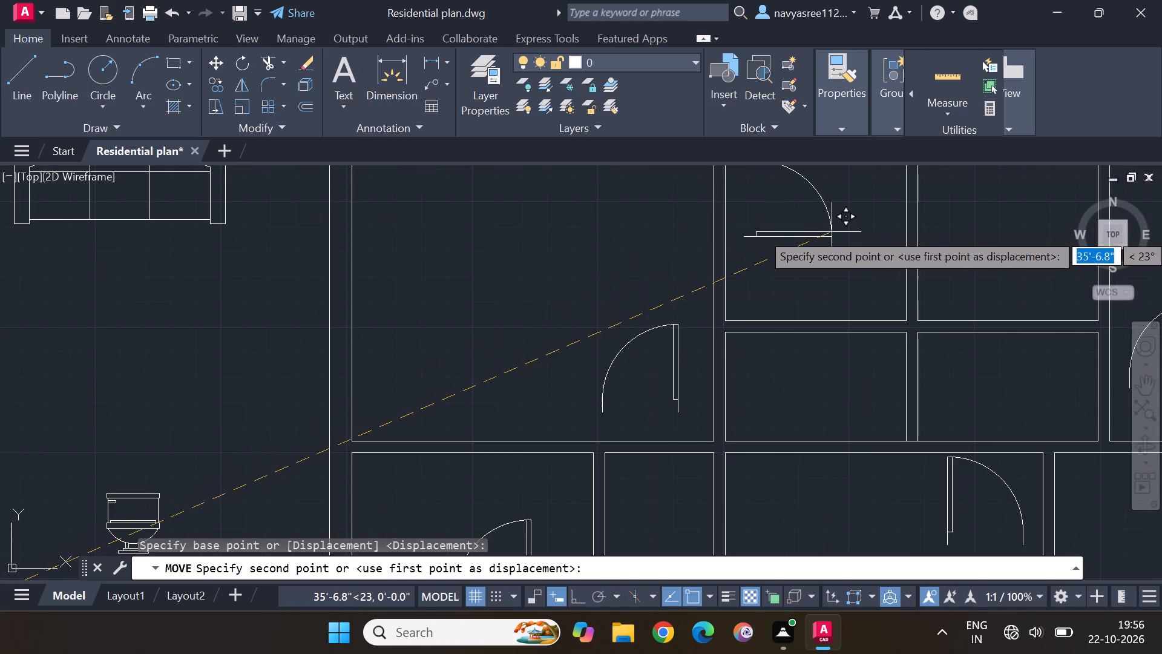
click(831, 248)
scroll(852, 274, down, 2)
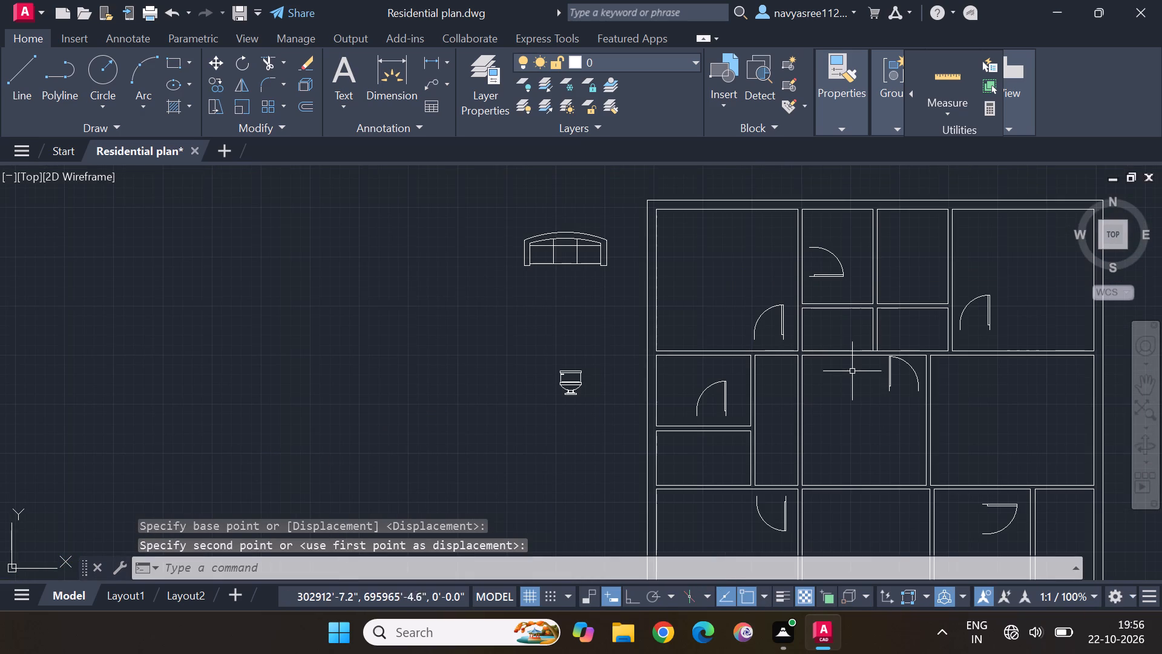
Draw a horizontal line about 4.5" long across the narrow room's left wall, just above its lower-left corner.
middle_drag(858, 435, 776, 377)
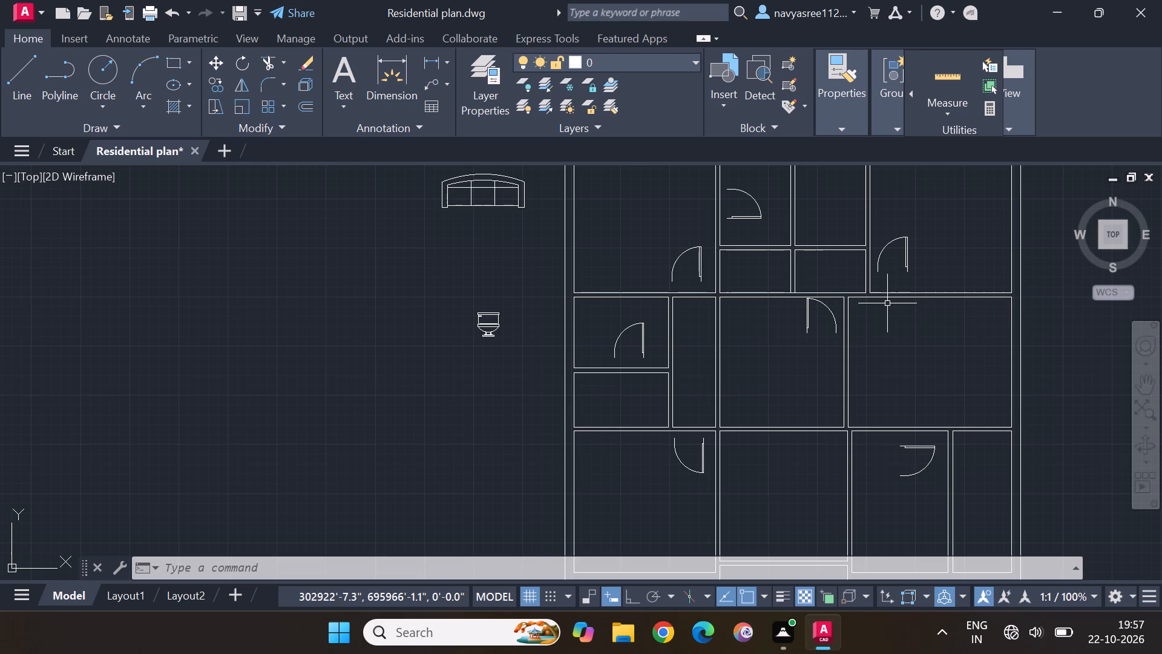
scroll(887, 303, up, 1)
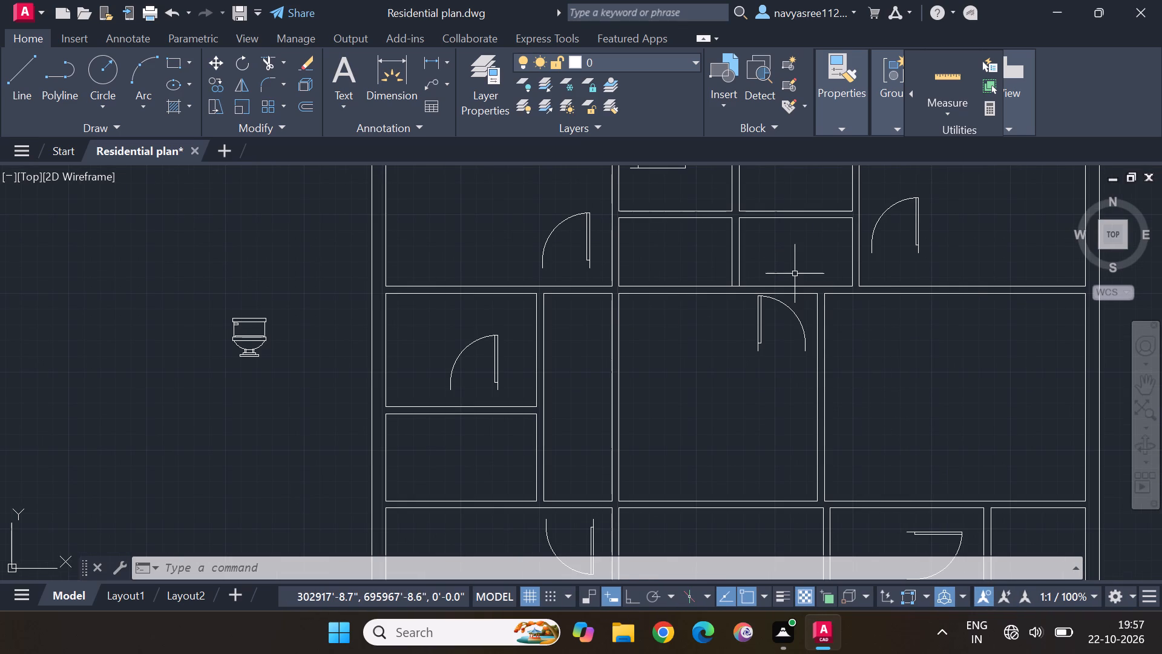
middle_drag(795, 272, 797, 388)
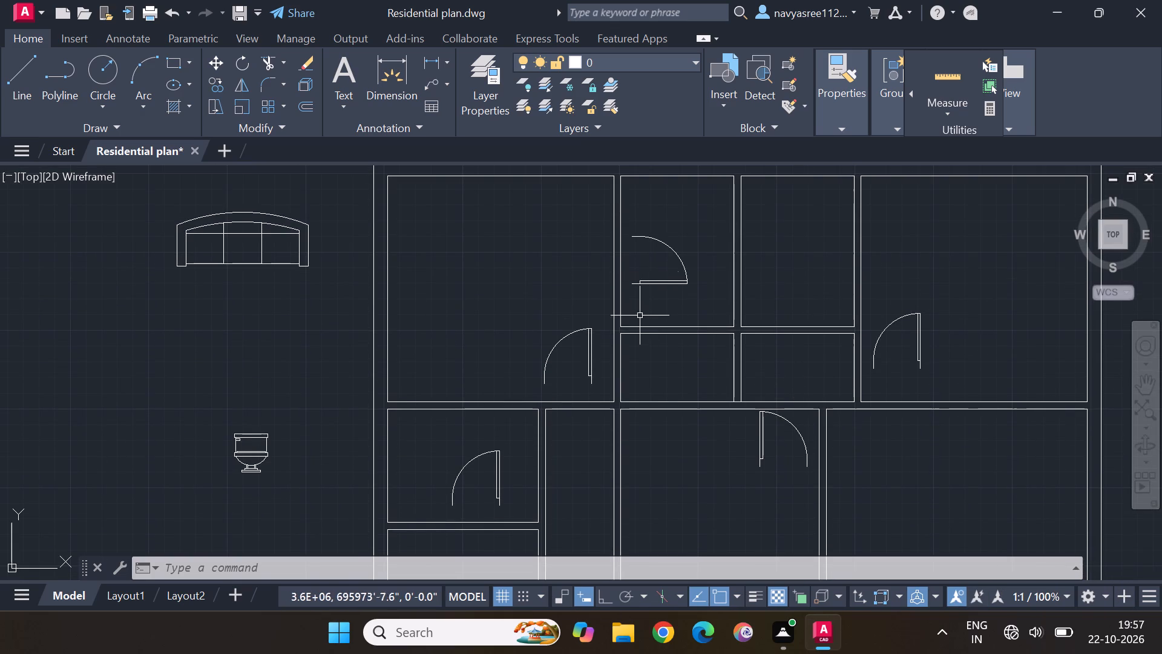
scroll(647, 312, up, 1)
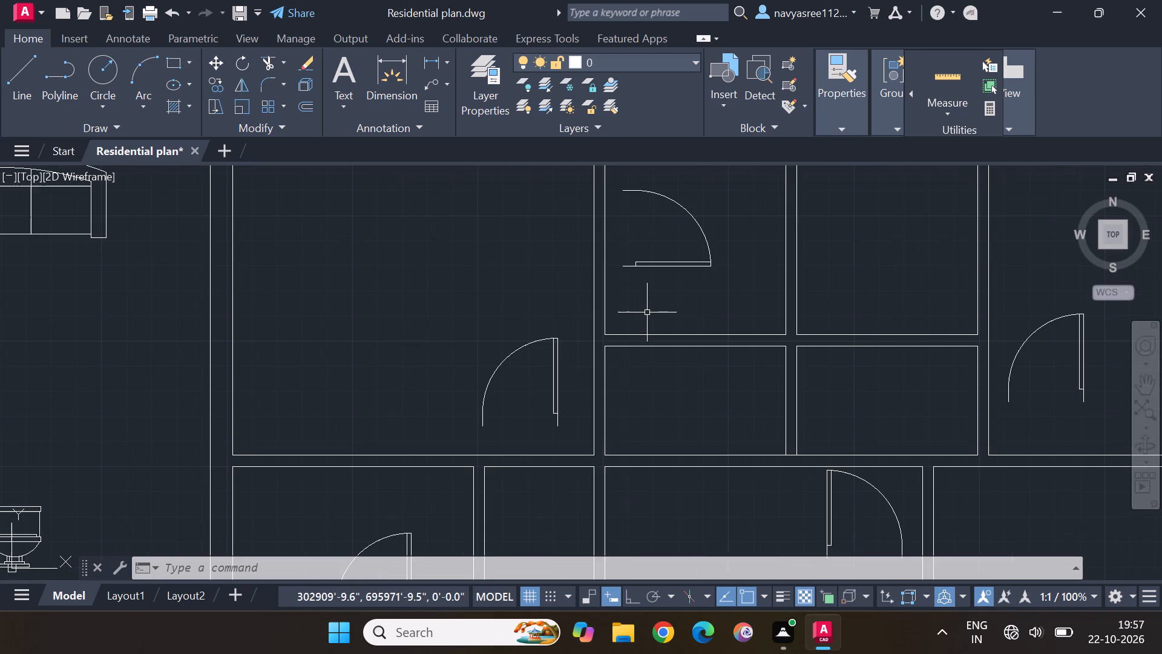
scroll(652, 306, up, 1)
middle_drag(654, 294, 669, 394)
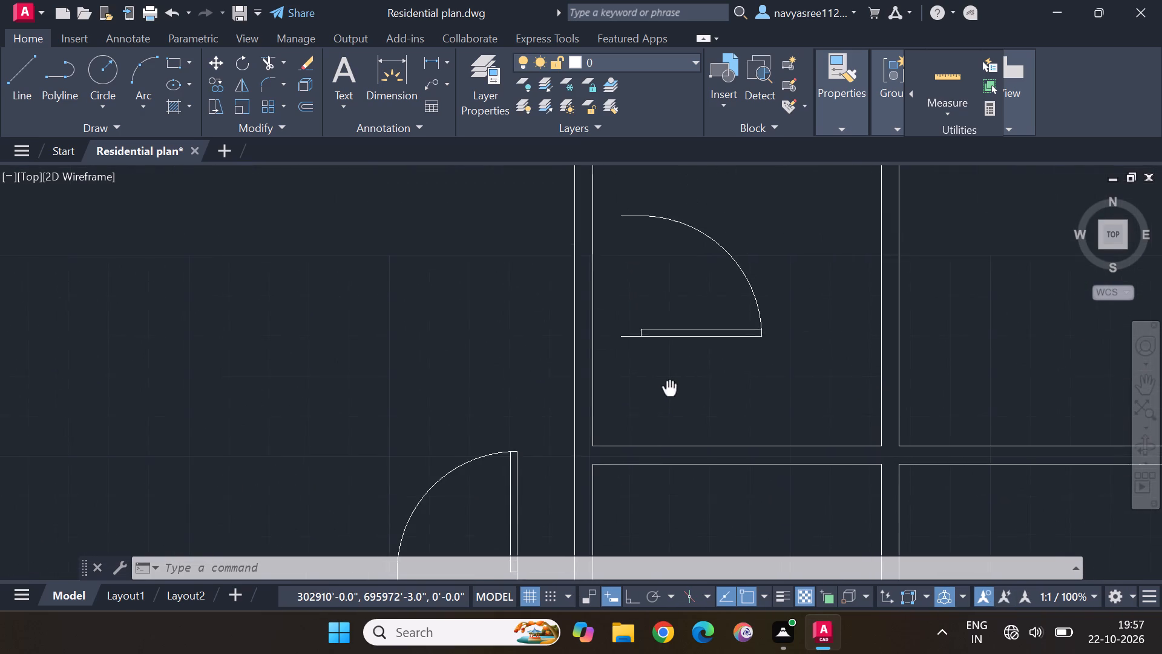
middle_drag(669, 394, 669, 414)
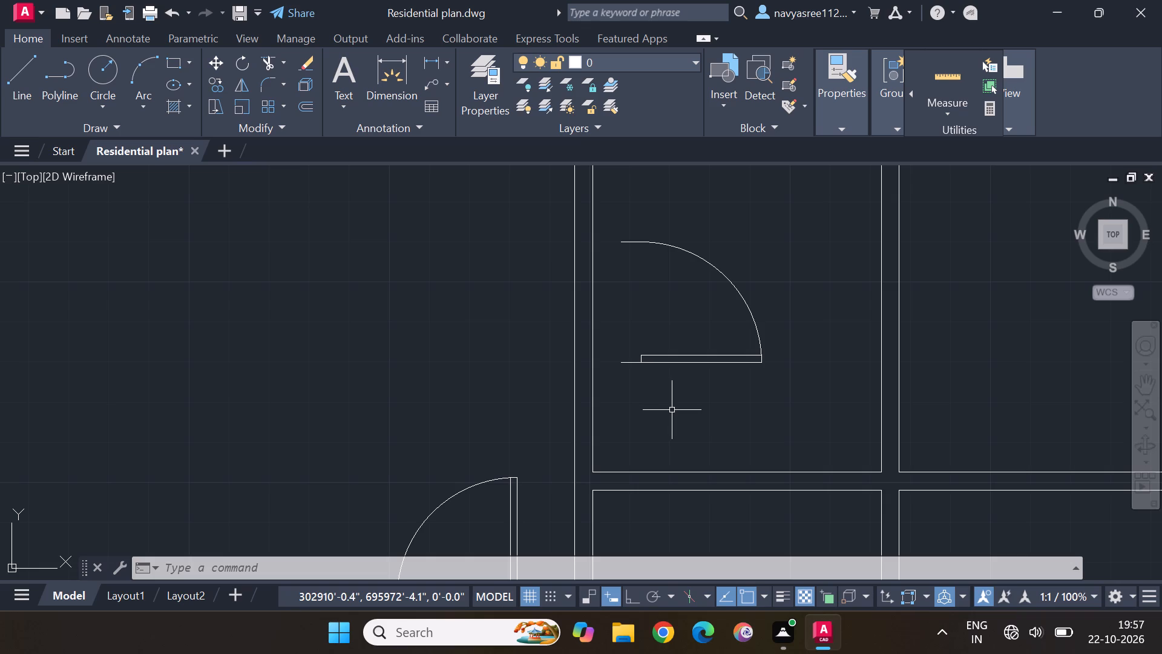
scroll(672, 410, down, 1)
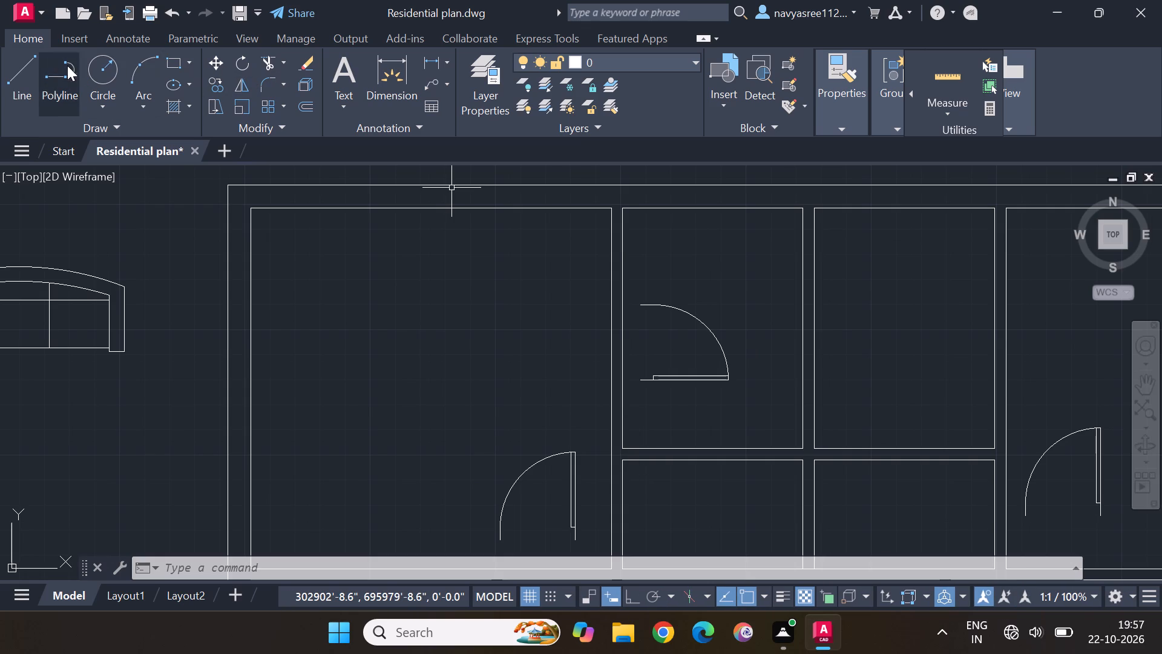
click(18, 65)
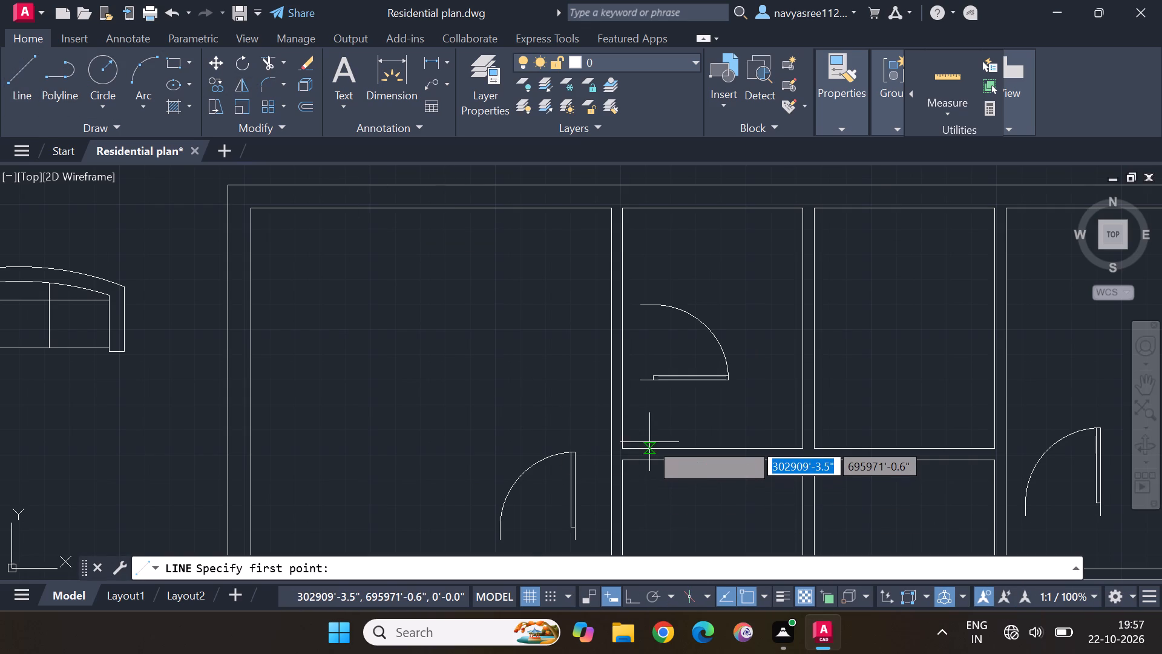
scroll(649, 442, up, 1)
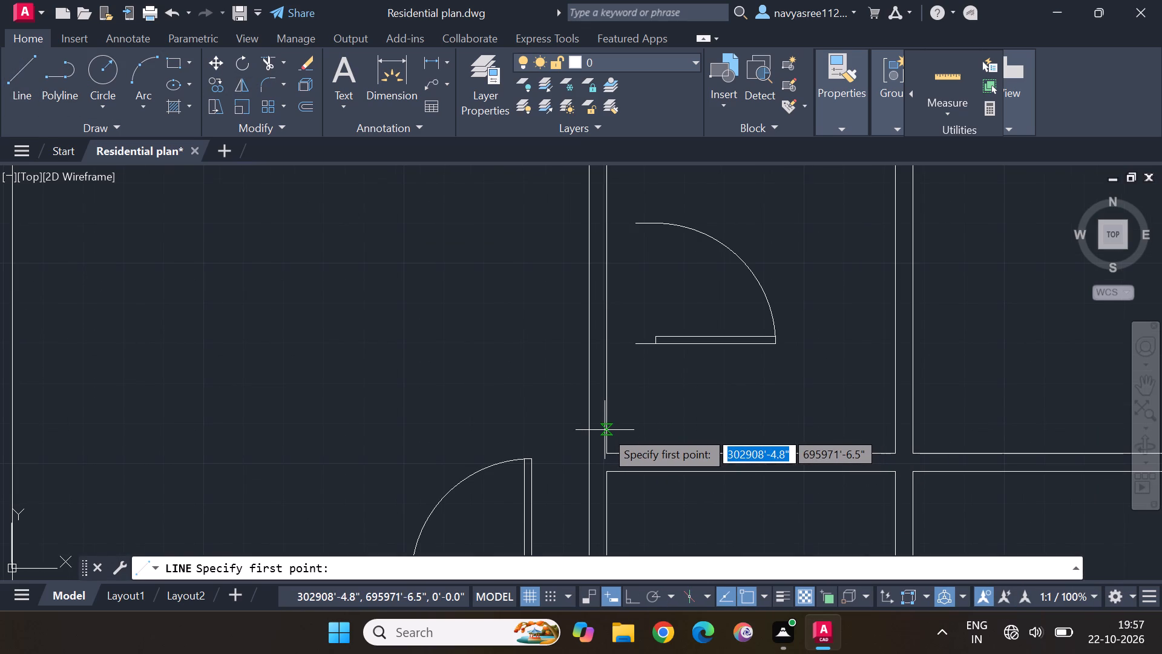
click(605, 432)
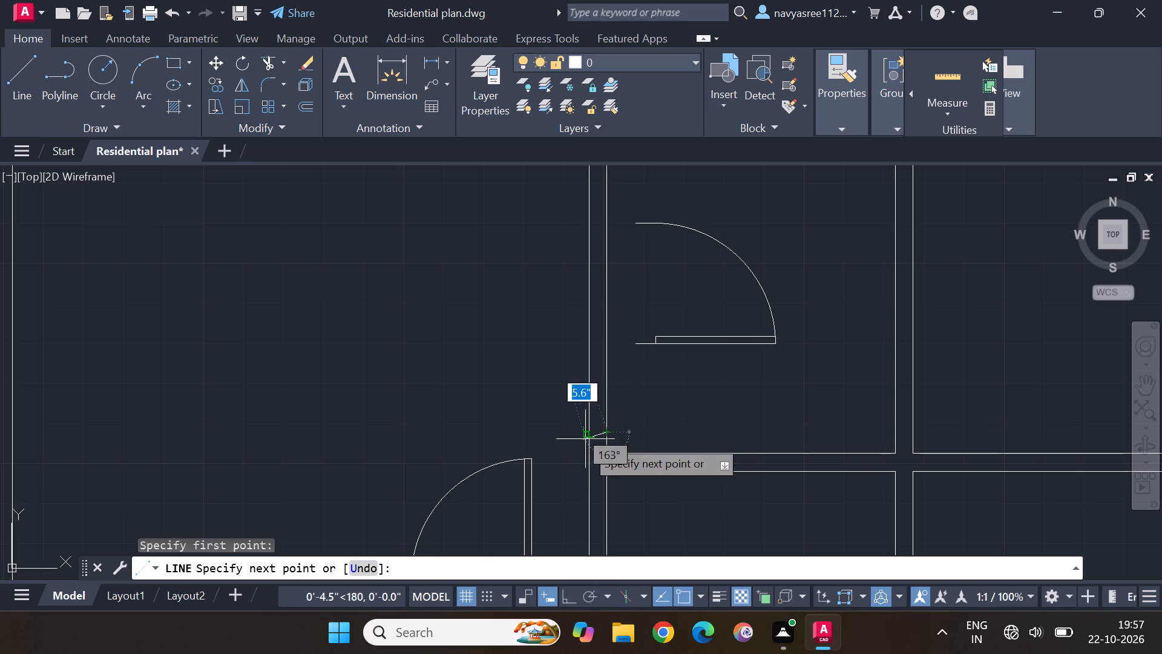
click(586, 429)
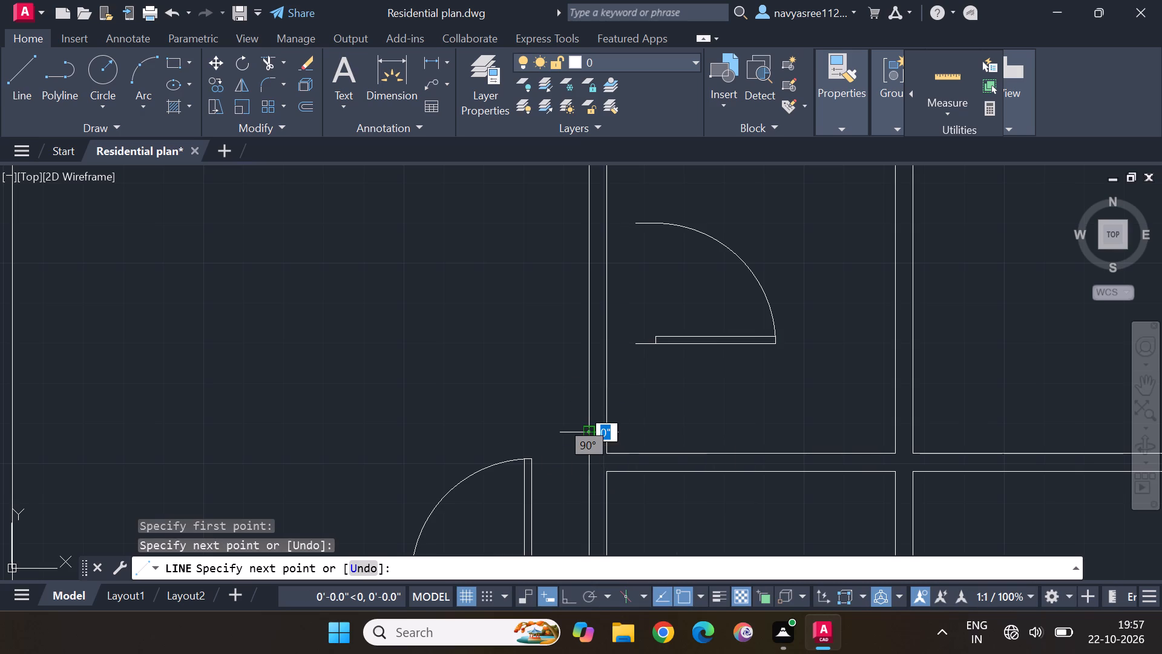
key(Escape)
key(Escape)
key(Escape)
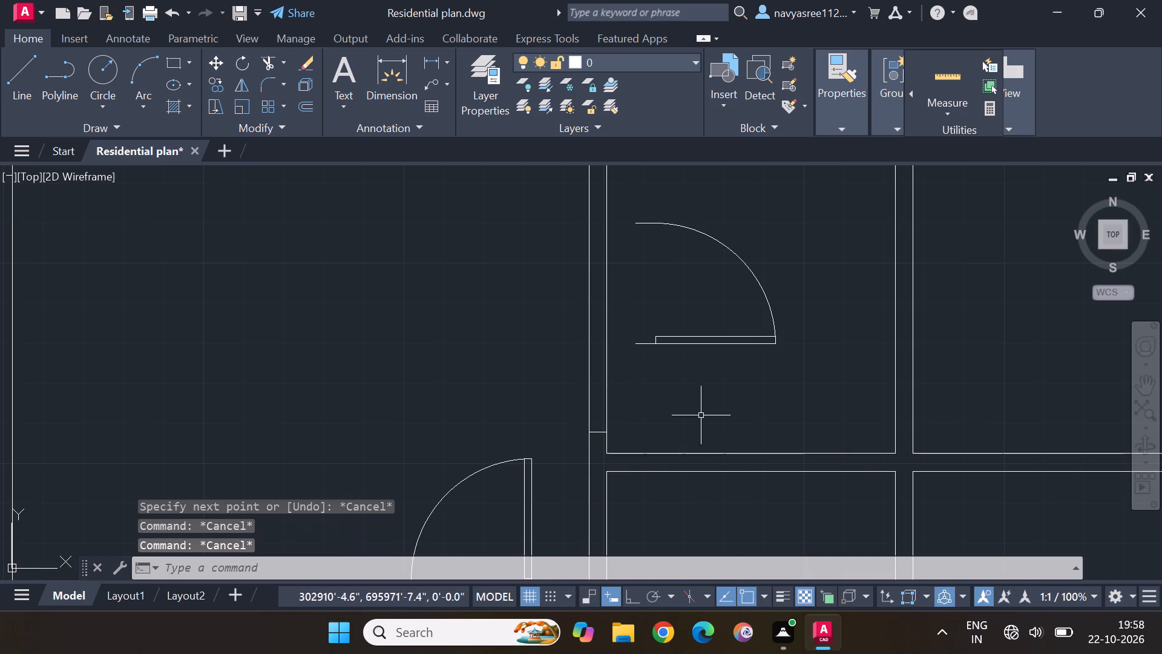
Move the narrow room's door down to its left wall, with the leaf beside the short cross line.
click(763, 288)
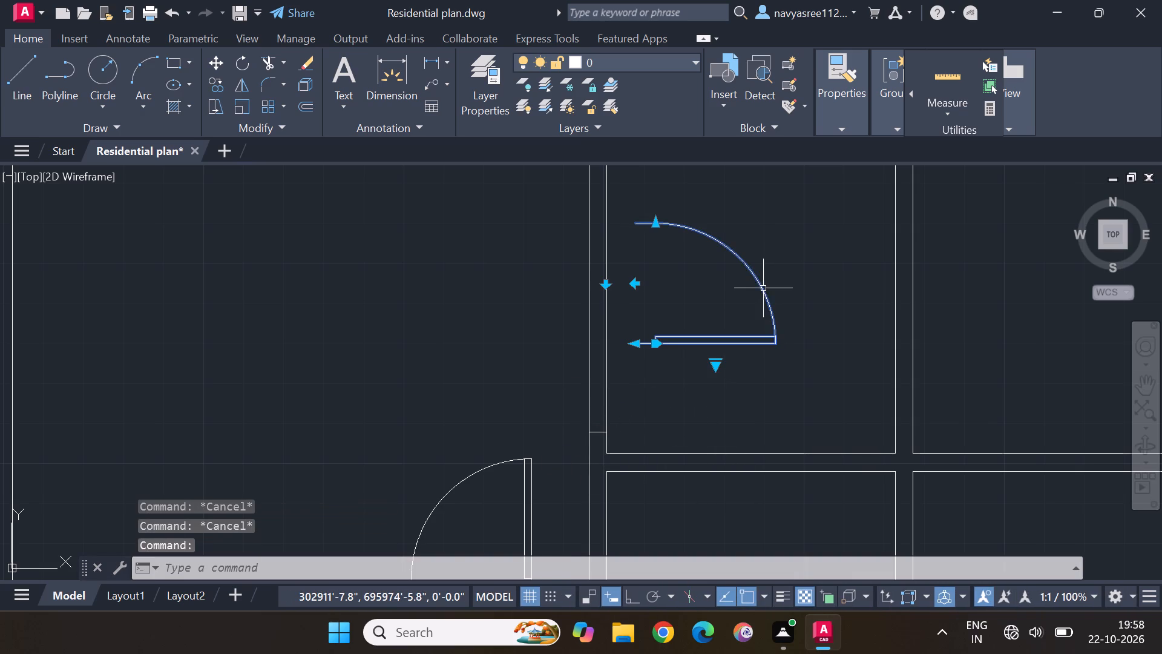
click(214, 62)
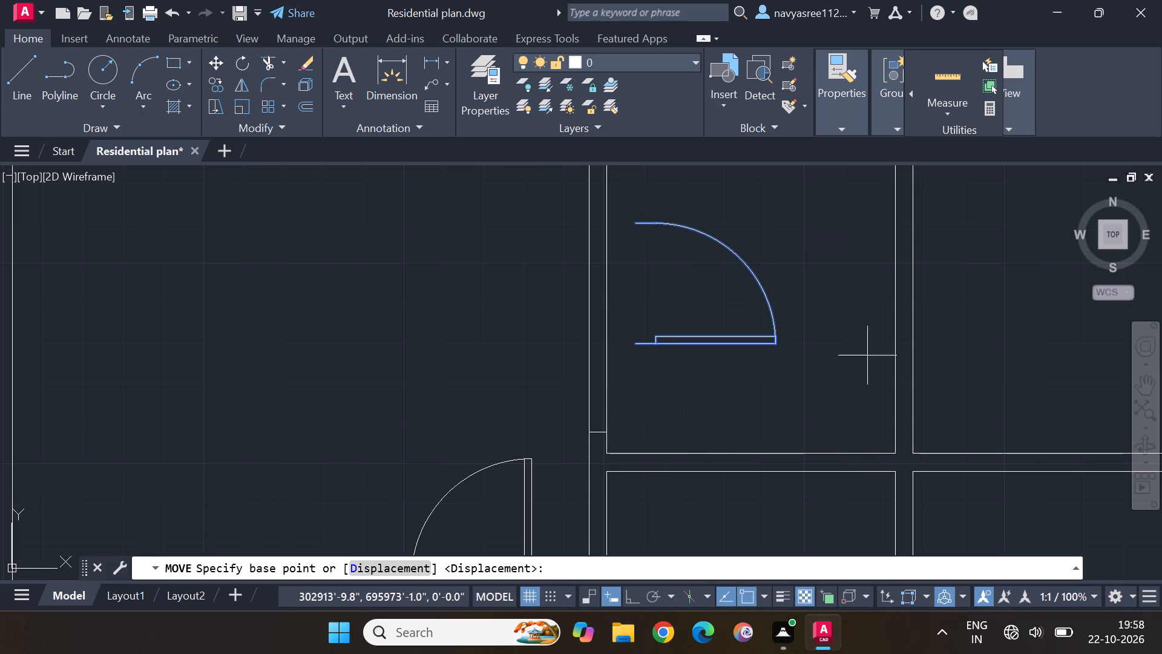
click(660, 341)
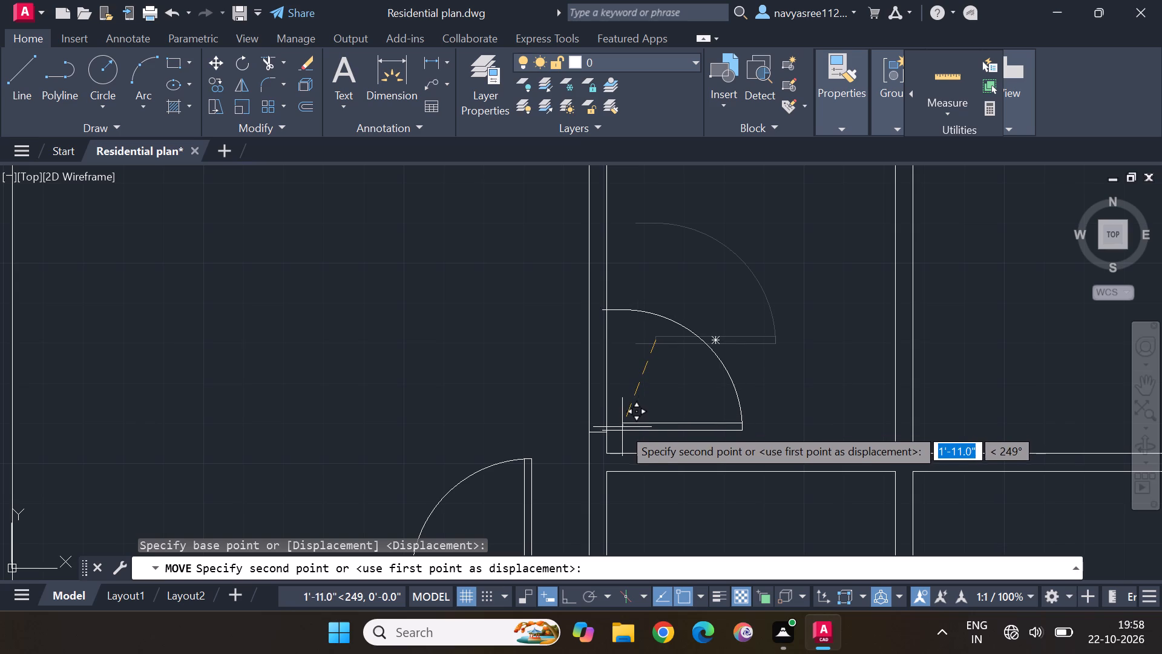
click(619, 433)
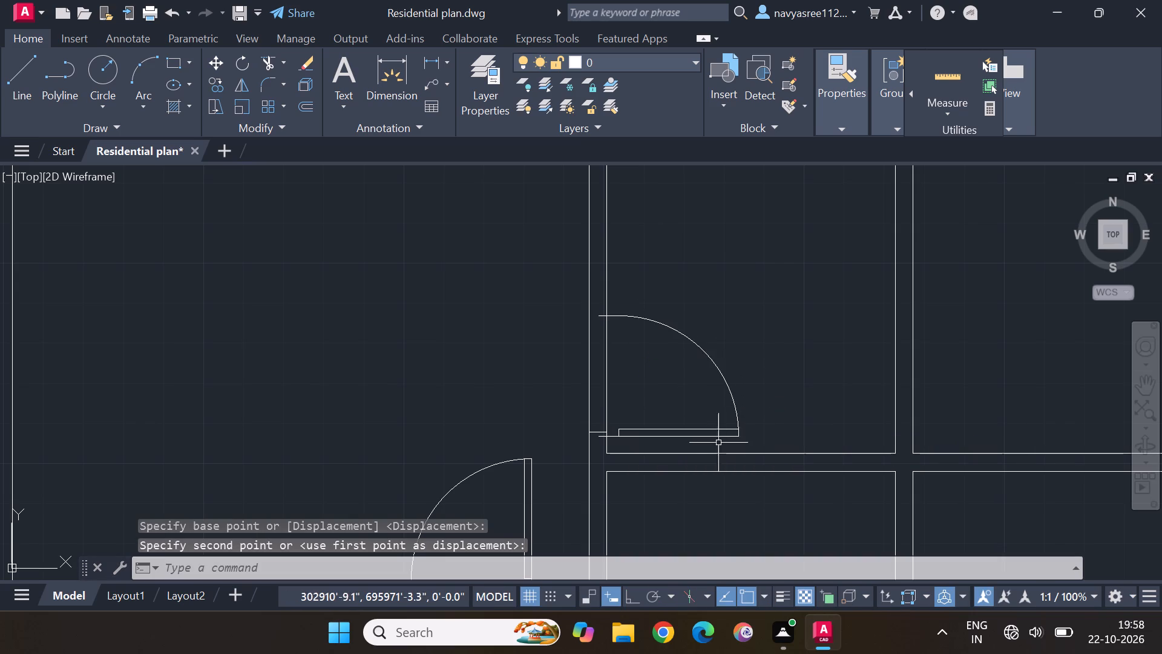
Shift the door up by its insertion point so its leaf sits slightly above the short cross line.
scroll(704, 435, up, 3)
middle_drag(534, 365, 842, 365)
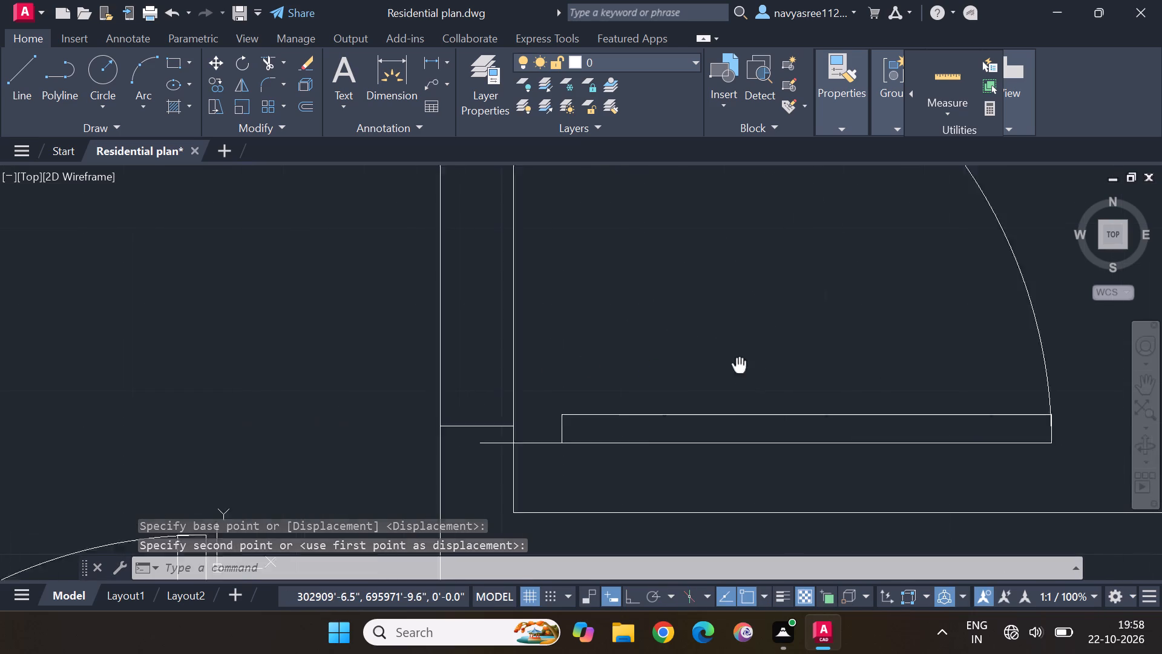
middle_drag(842, 365, 984, 365)
click(810, 426)
click(807, 431)
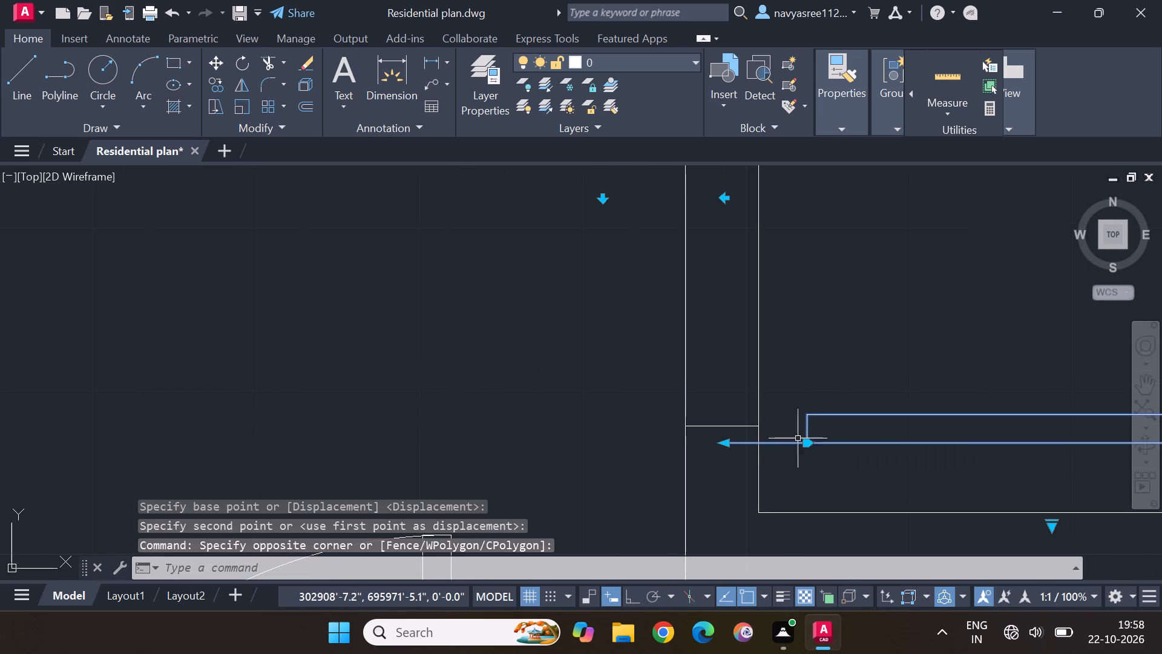
click(810, 444)
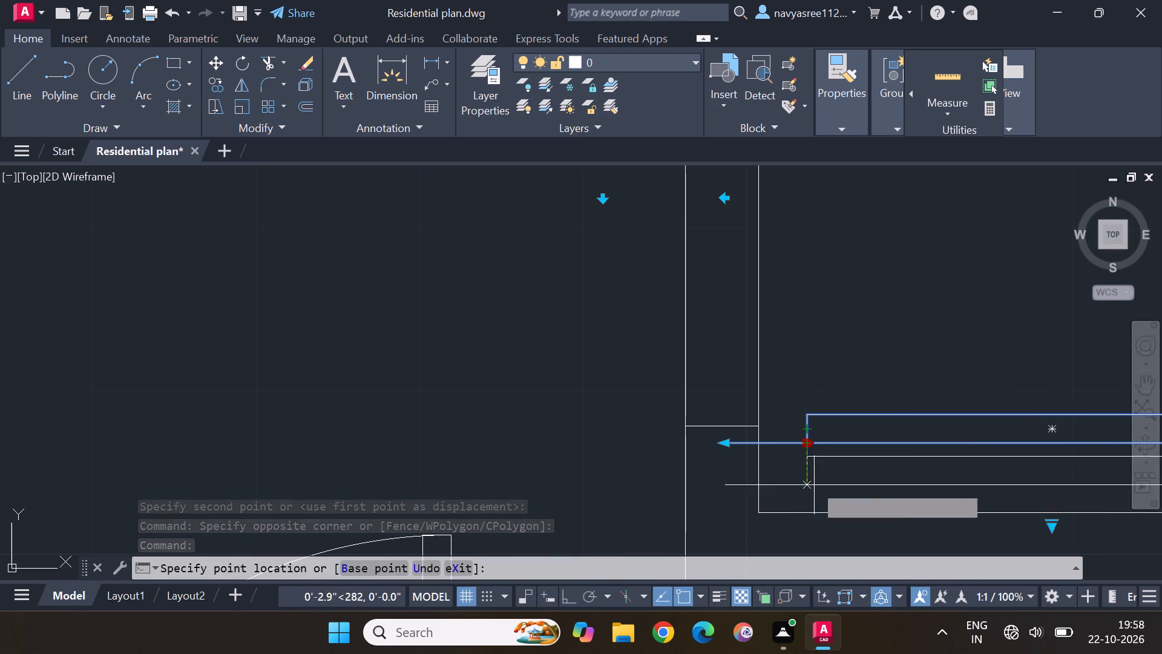
click(813, 423)
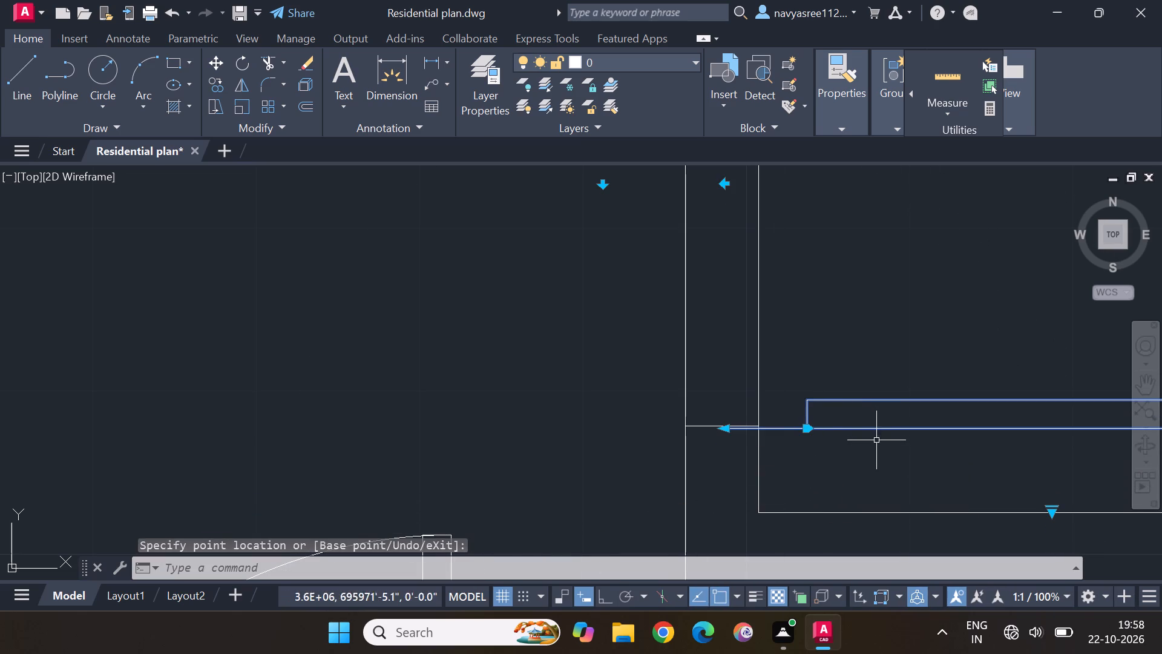
scroll(873, 448, down, 2)
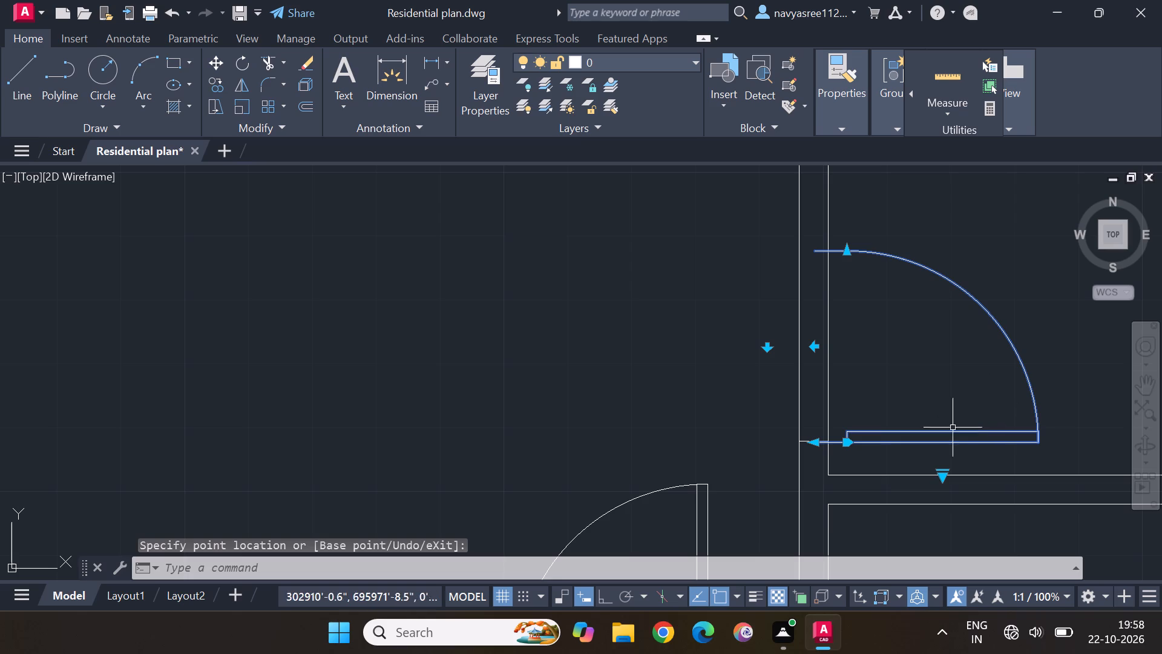
click(845, 442)
click(842, 421)
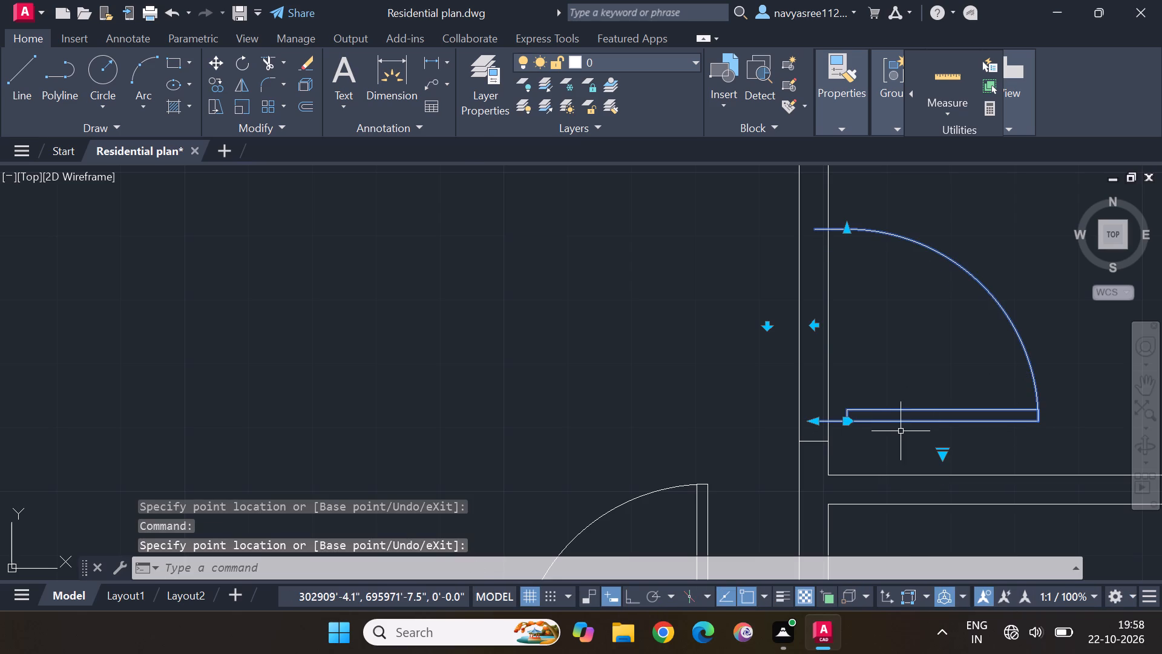
Shift the door left and slightly down by its insertion point so its jamb lines span the wall thickness.
scroll(898, 430, up, 2)
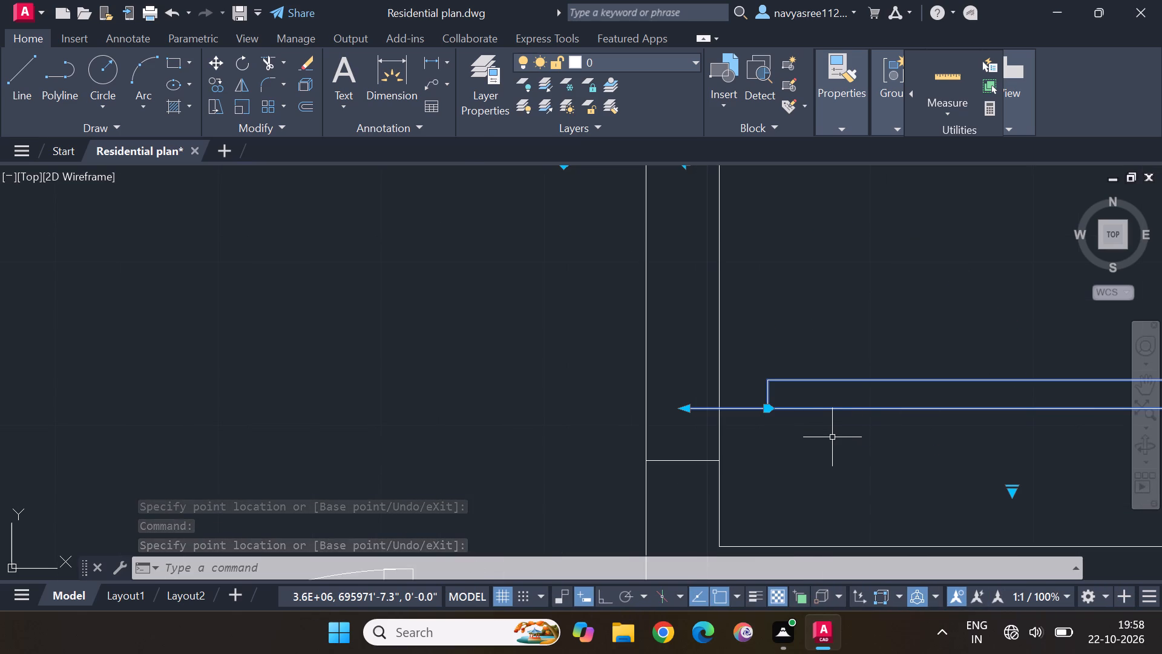
scroll(844, 411, down, 2)
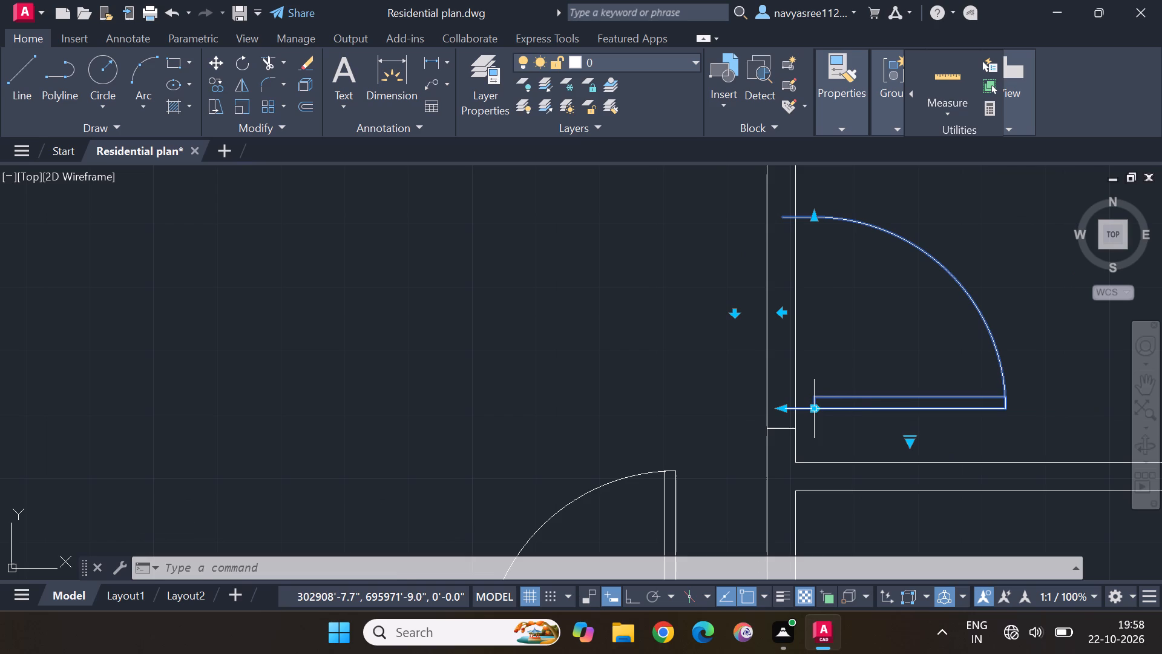
click(816, 411)
scroll(816, 411, up, 3)
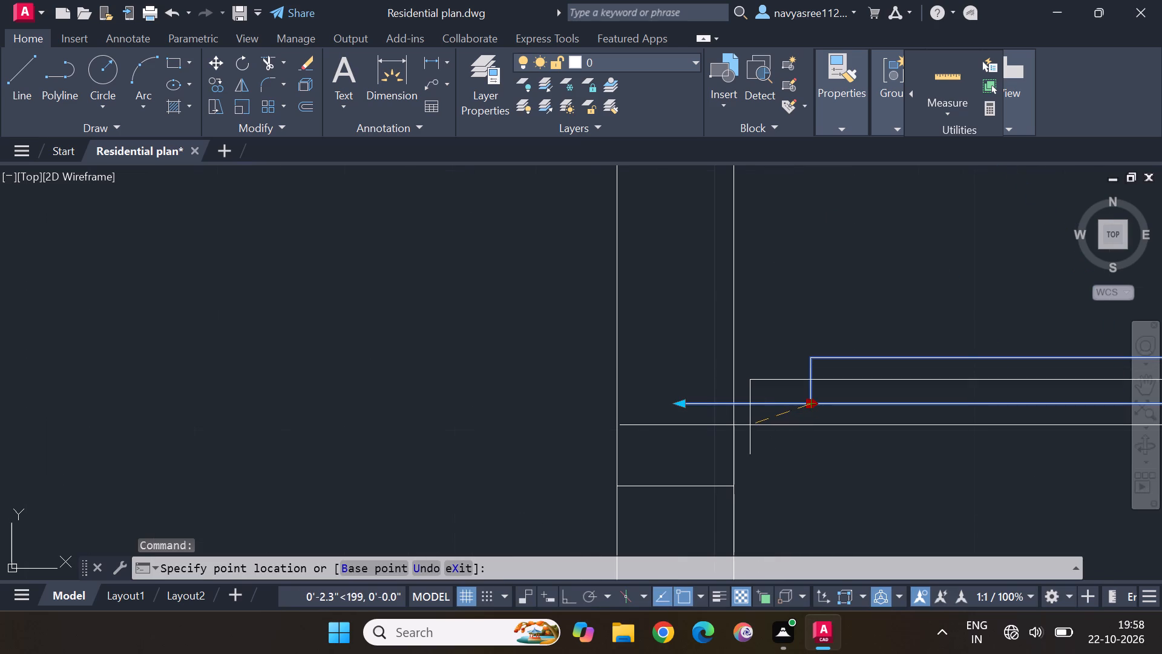
click(747, 428)
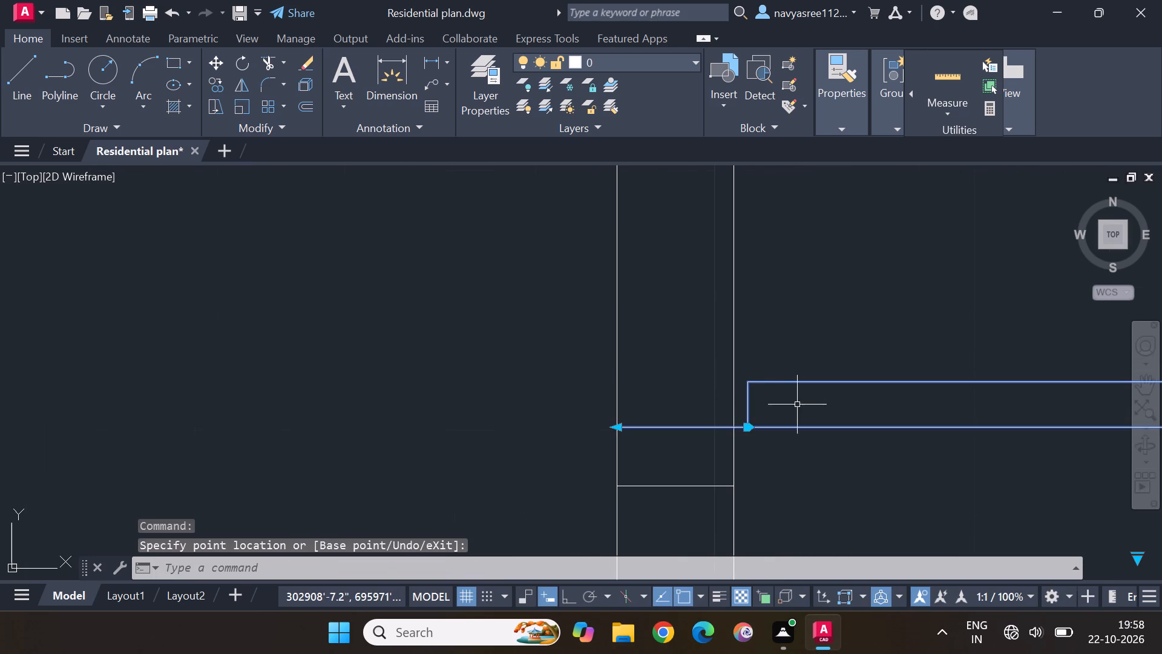
Examine the gap between the door's lower jamb line and the short line across the wall.
scroll(798, 405, down, 2)
scroll(816, 358, down, 1)
middle_drag(816, 358, 815, 391)
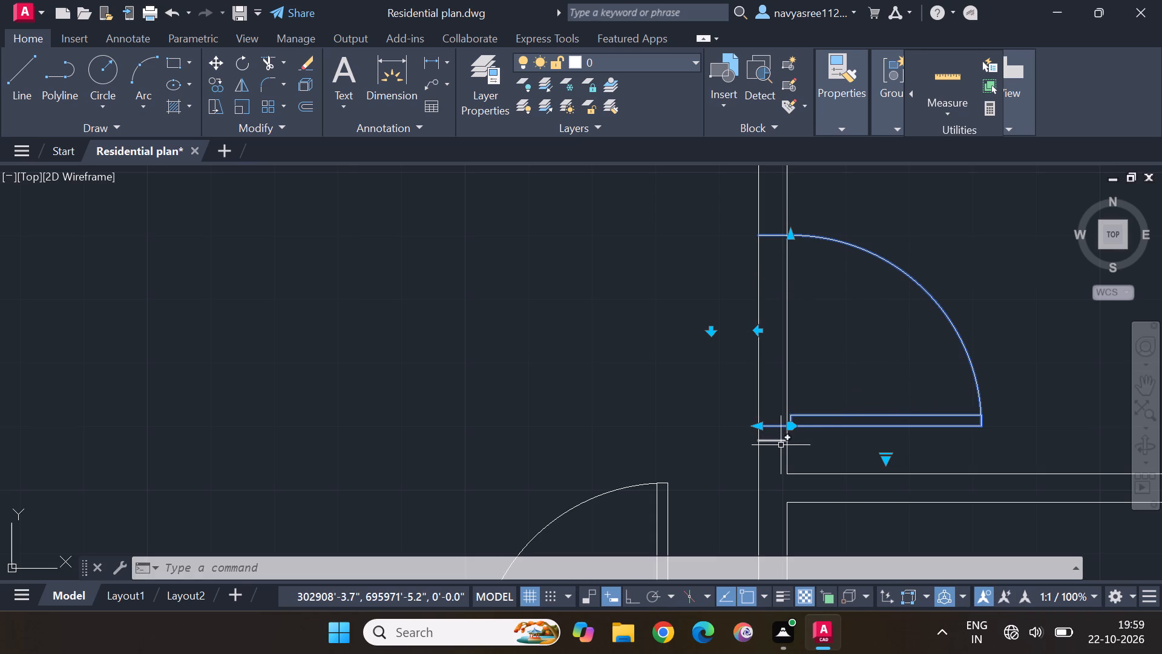
scroll(776, 432, up, 3)
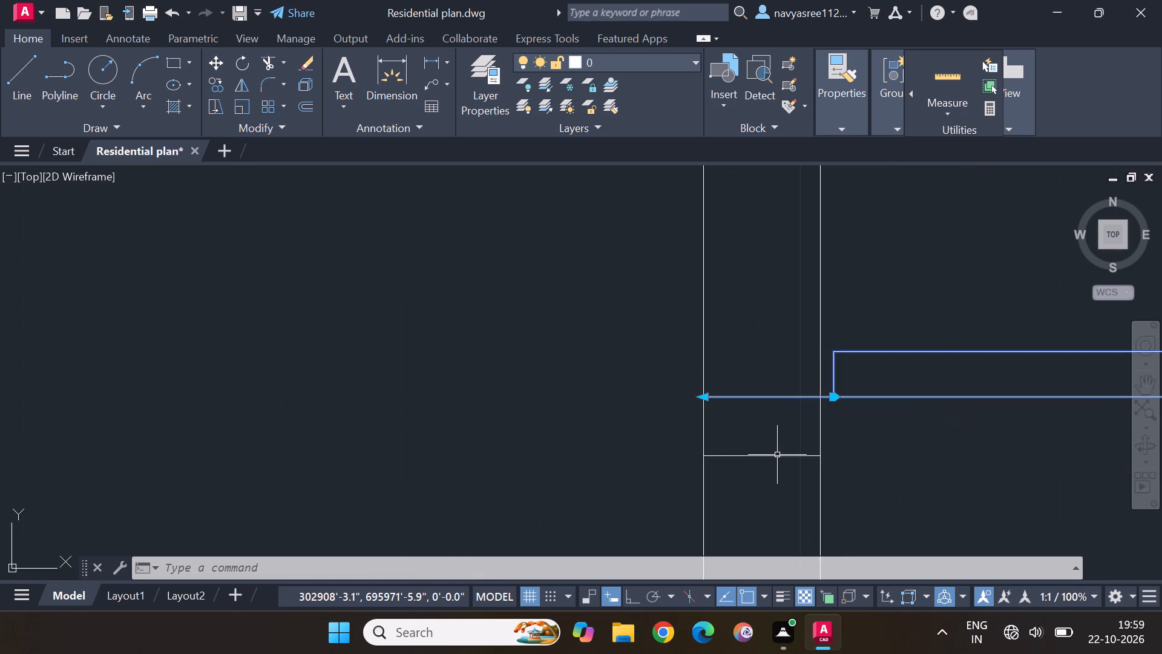
scroll(777, 455, up, 1)
middle_drag(780, 444, 780, 443)
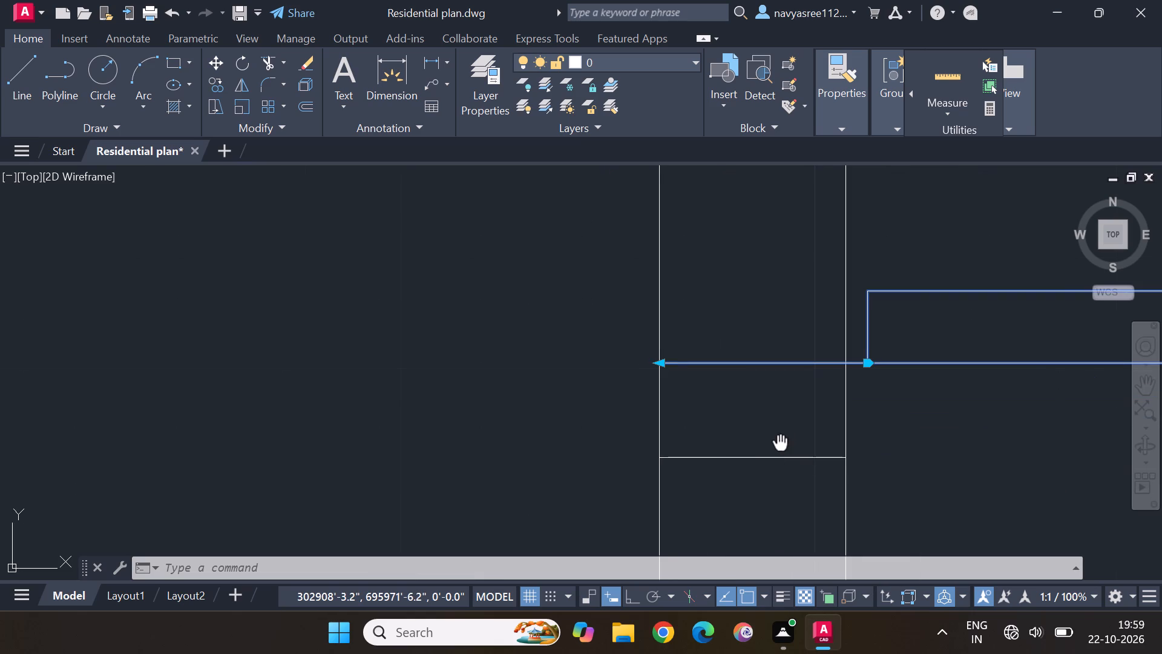
middle_drag(780, 443, 796, 314)
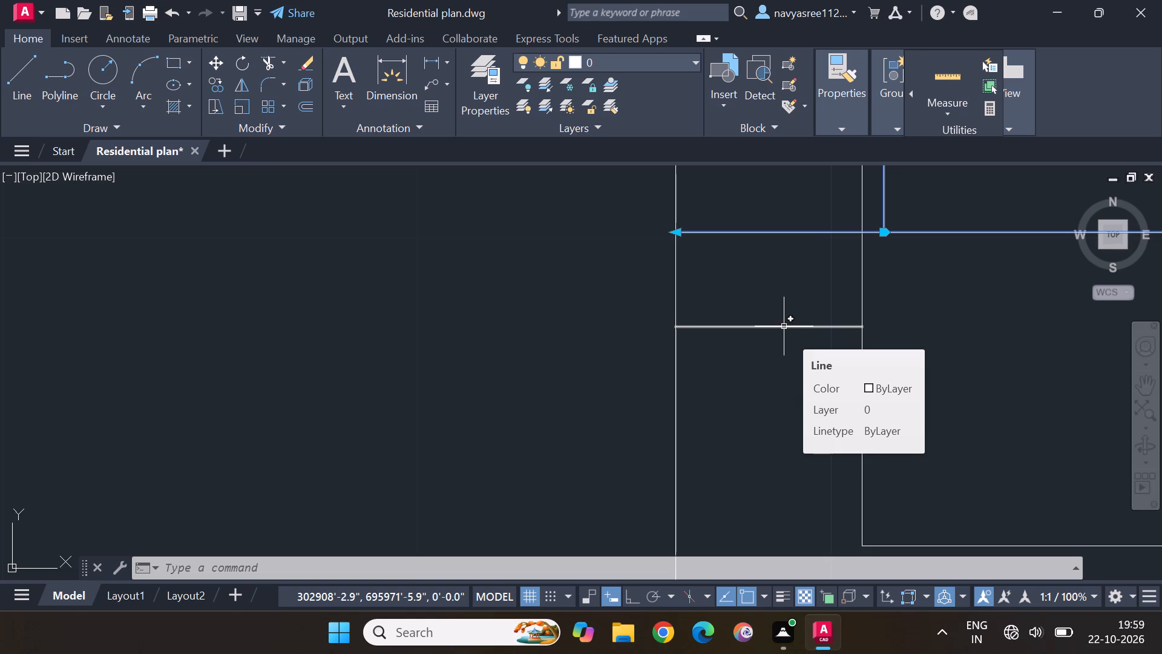
Deselect the door and draw a diagonal between the wall faces, from the short cross line's left end to the door's lower jamb line.
scroll(774, 311, down, 1)
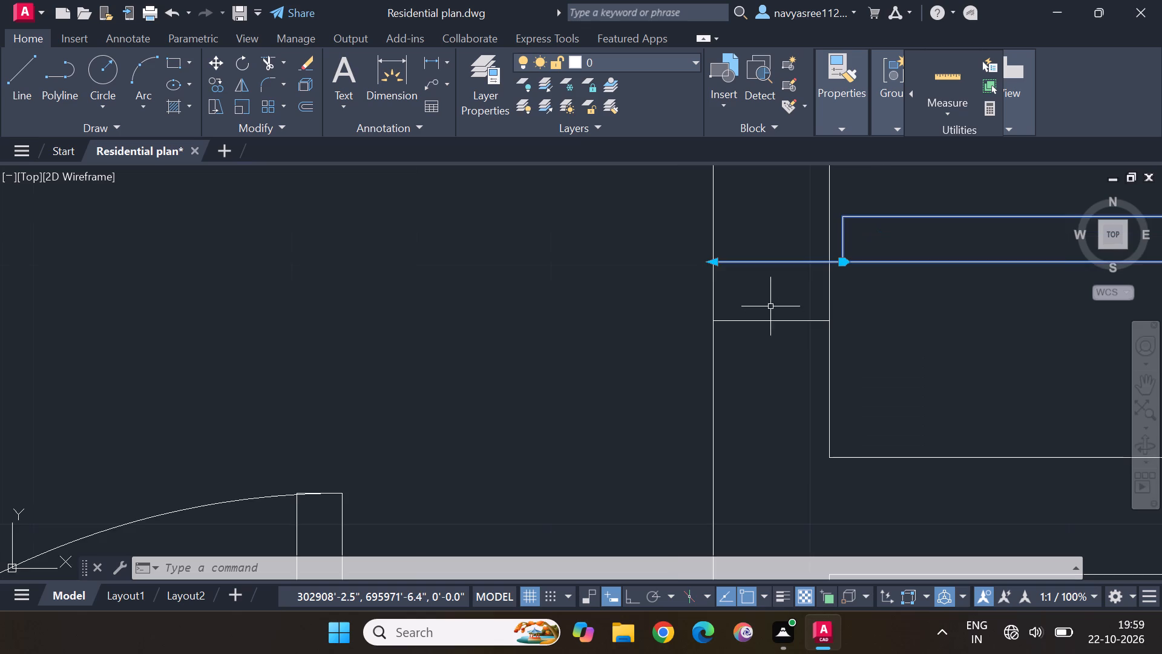
middle_drag(770, 305, 773, 410)
scroll(773, 323, down, 2)
middle_drag(766, 297, 765, 388)
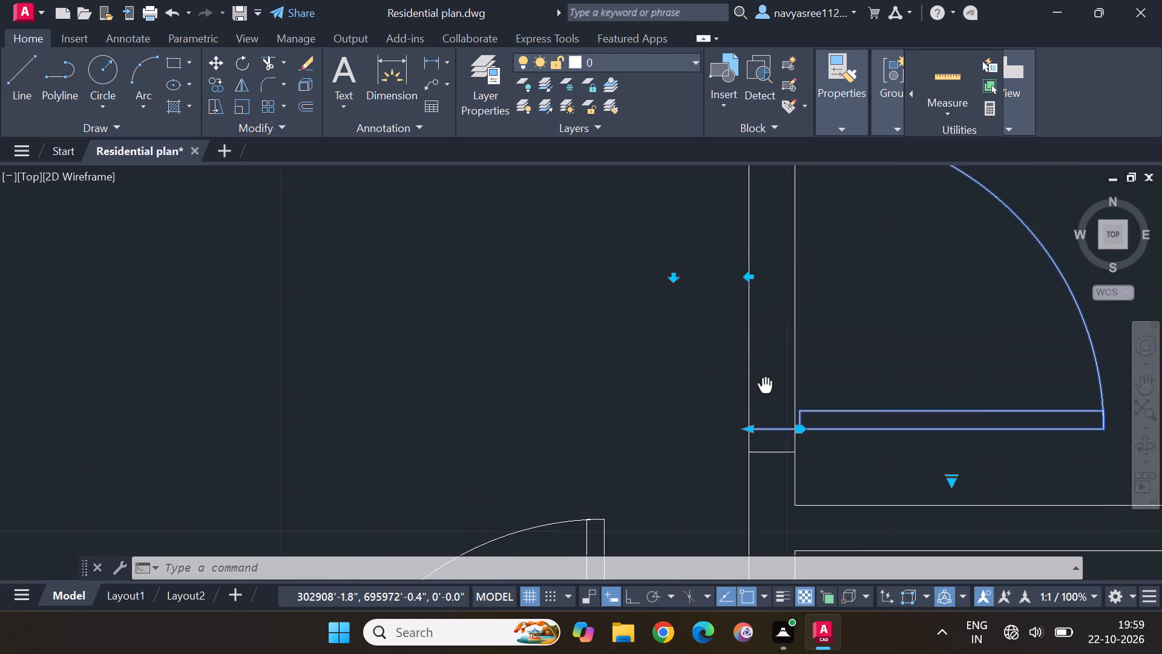
middle_drag(765, 388, 759, 423)
scroll(760, 409, down, 1)
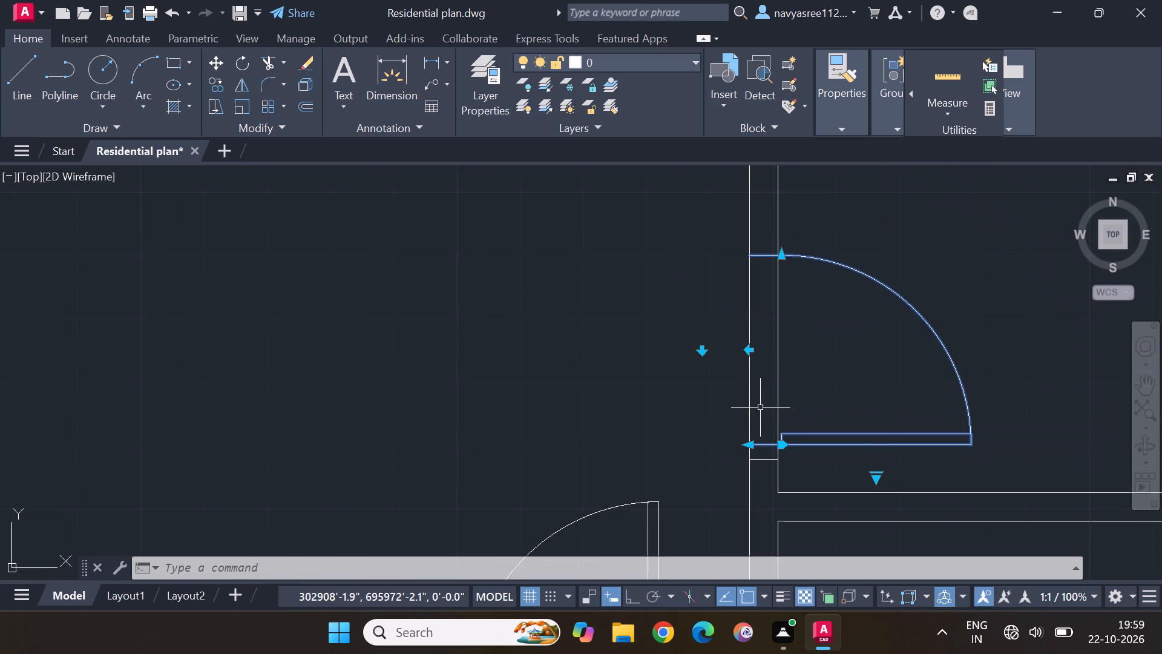
key(Escape)
key(Escape)
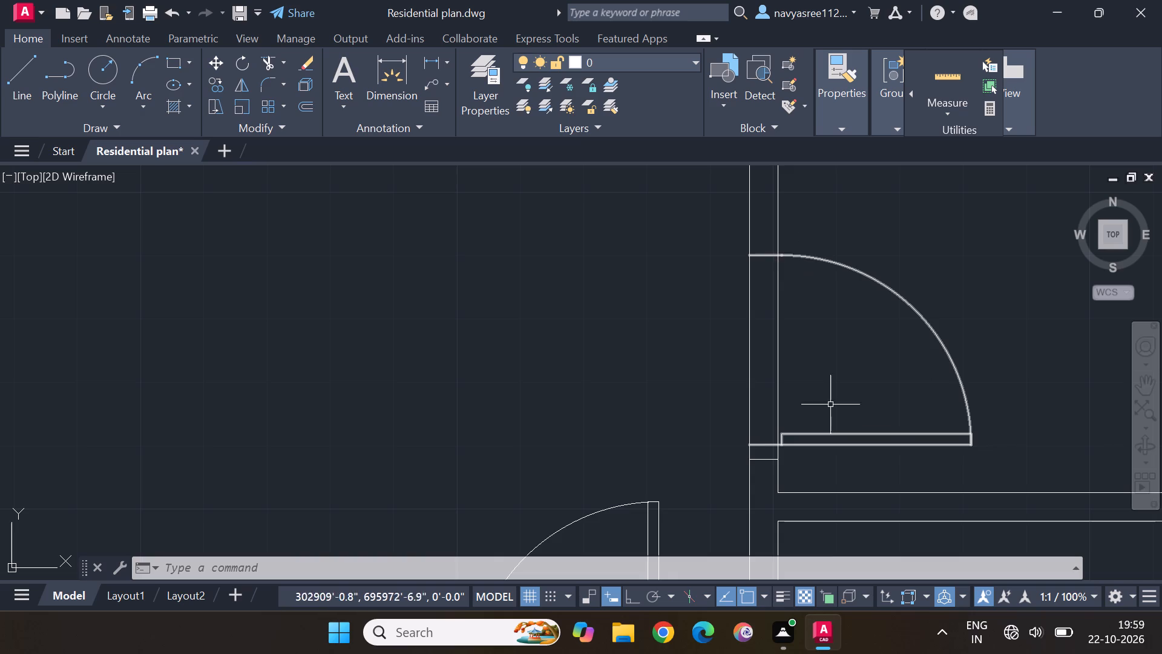
scroll(771, 435, up, 3)
scroll(737, 489, up, 2)
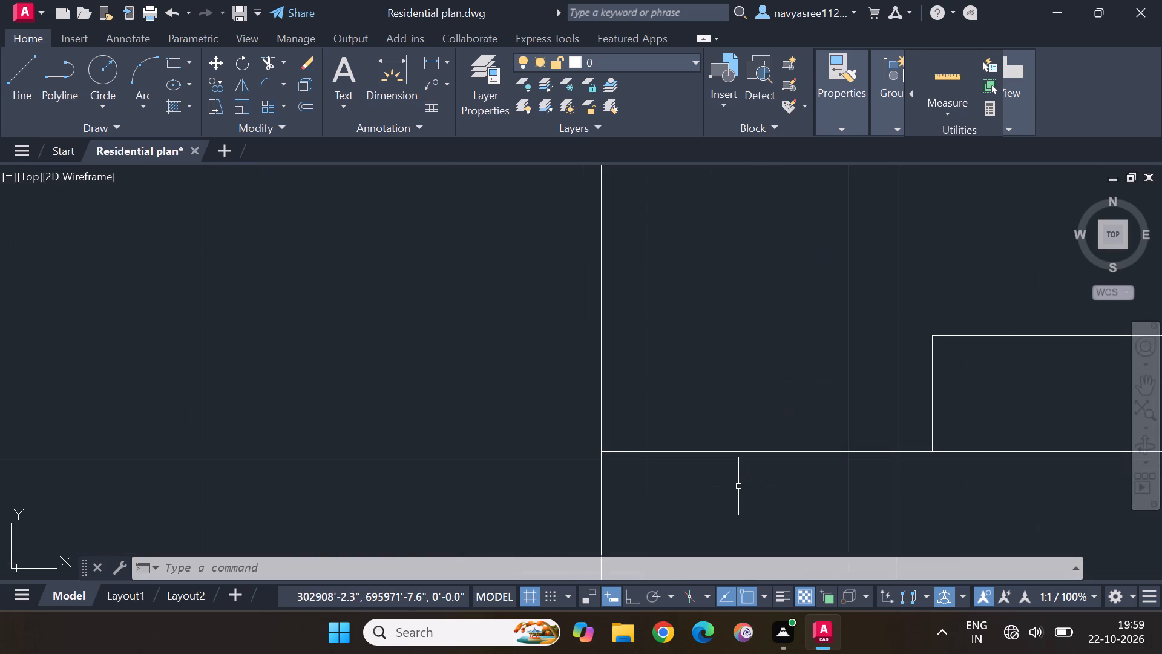
scroll(738, 486, down, 3)
middle_drag(740, 483, 746, 414)
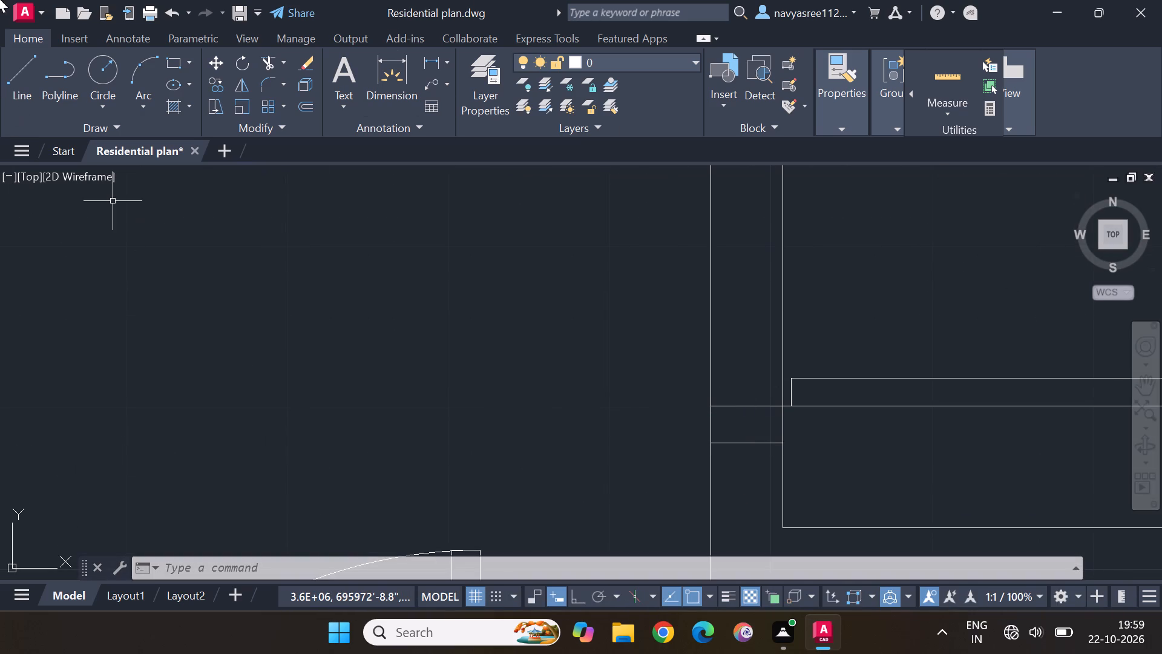
click(15, 74)
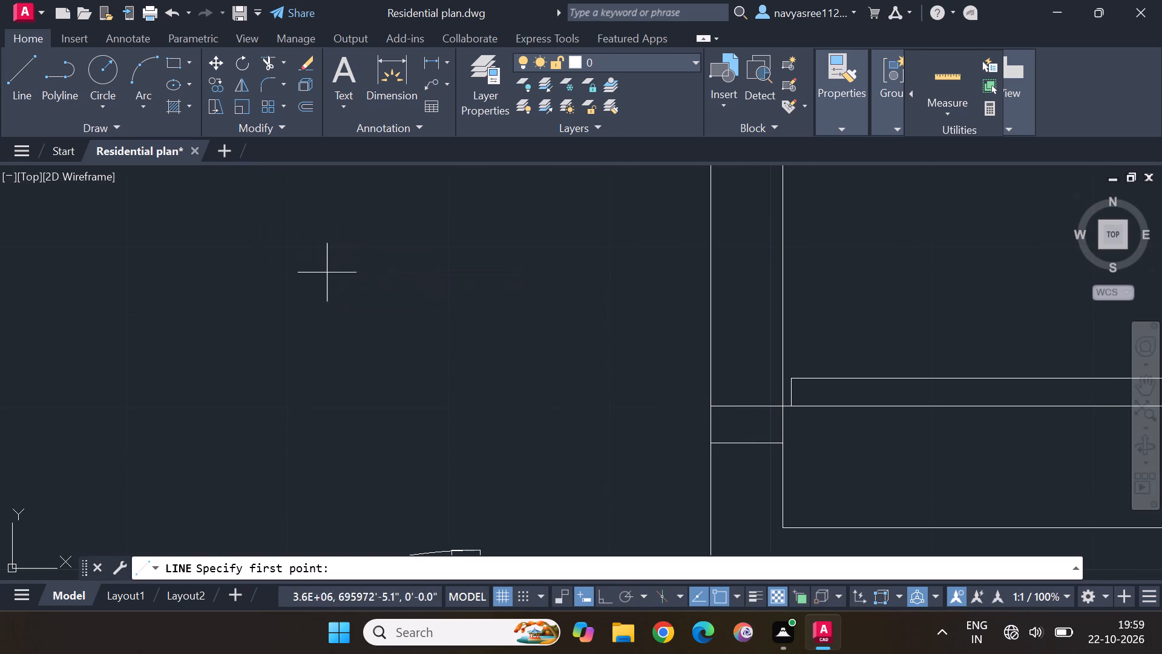
click(708, 444)
click(781, 406)
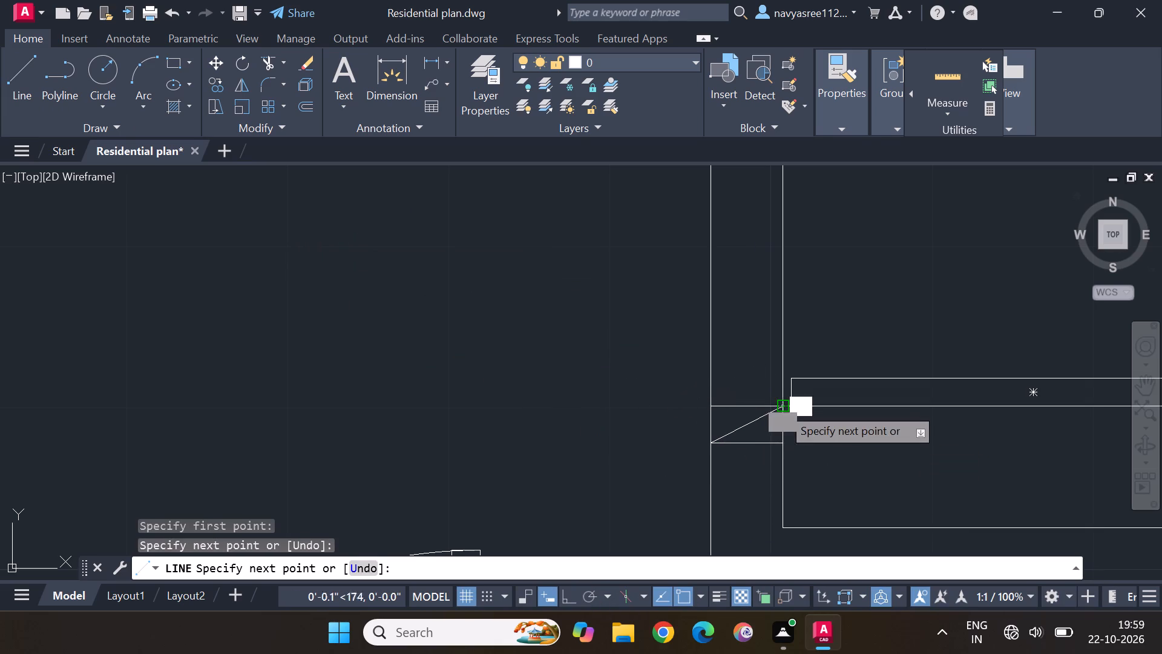
key(Escape)
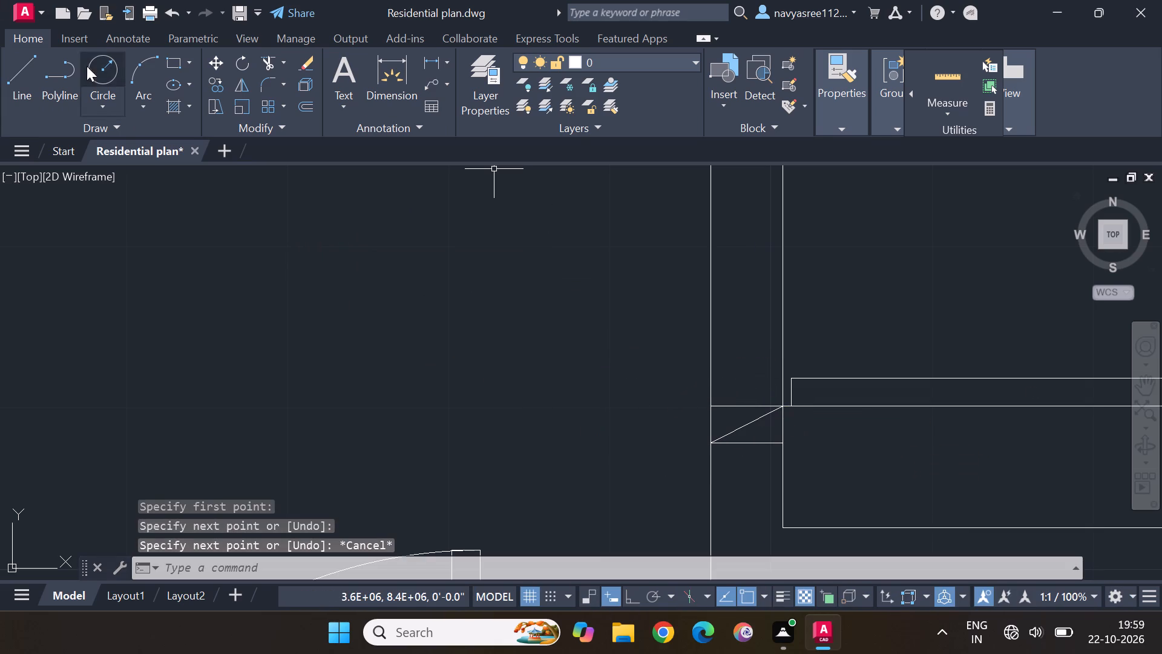
Draw the opposite diagonal, about 5" long, from the jamb line's left end to the cross line's right end, completing the X.
click(15, 68)
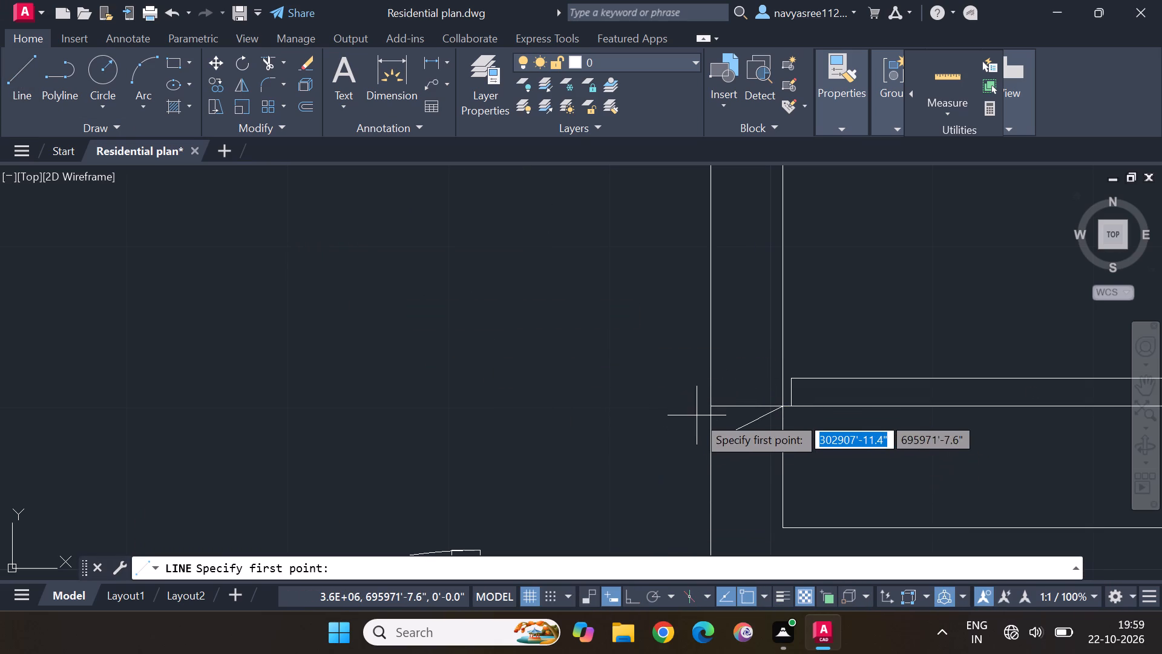
click(707, 411)
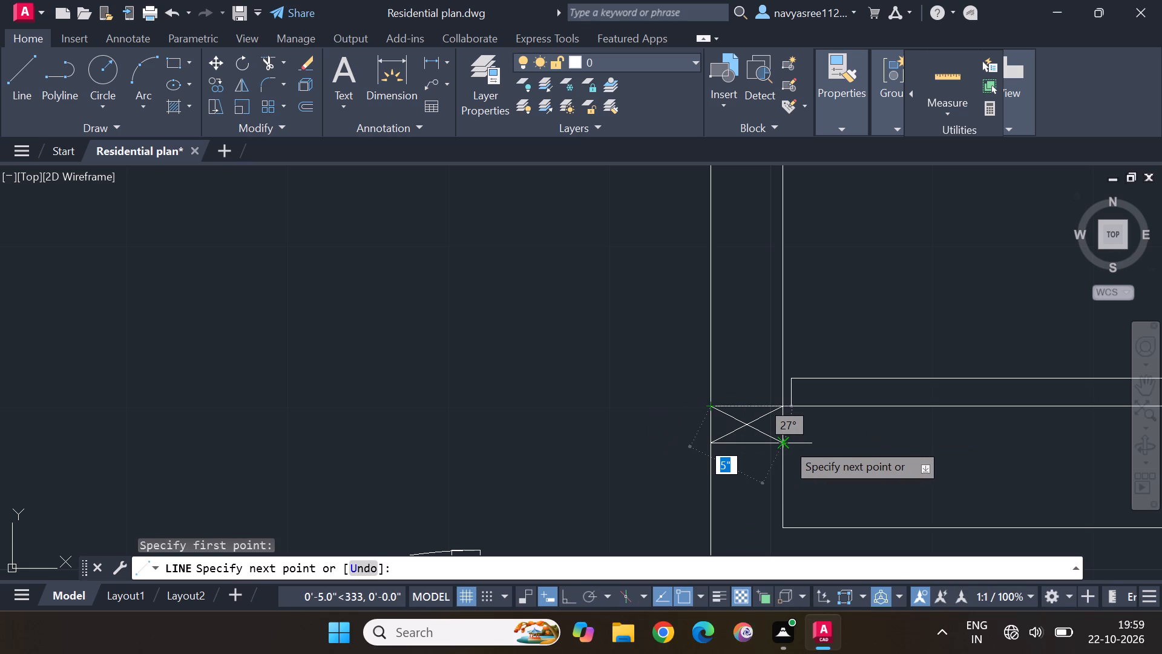
scroll(786, 442, up, 2)
click(781, 443)
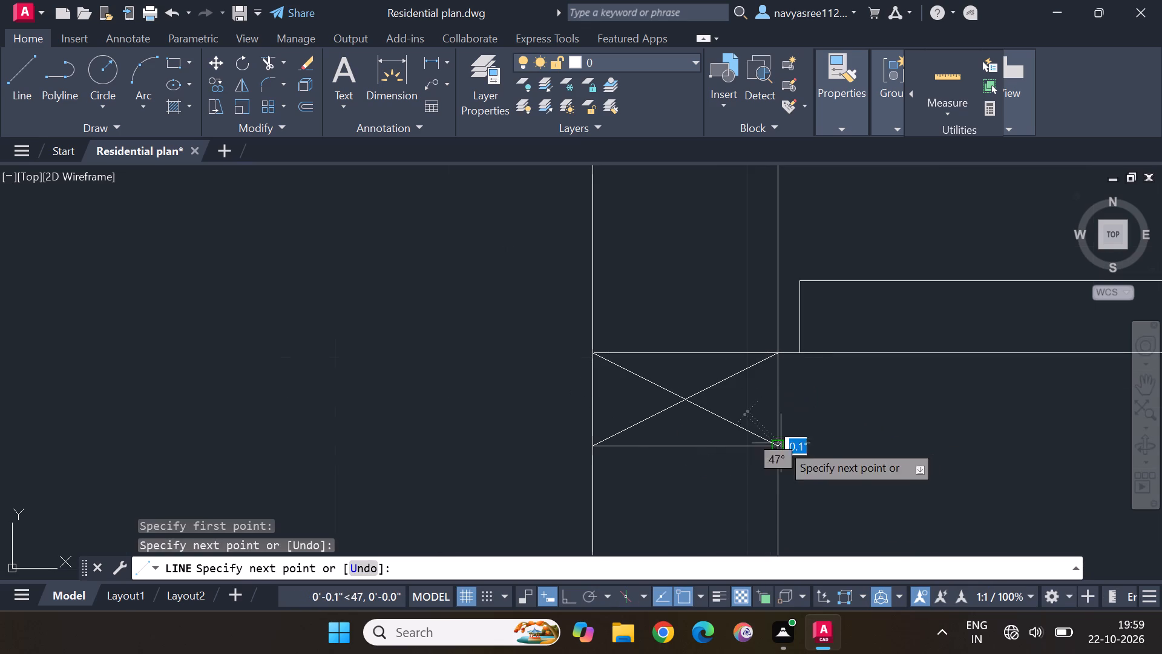
key(Escape)
key(Escape)
key(Escape)
key(Escape)
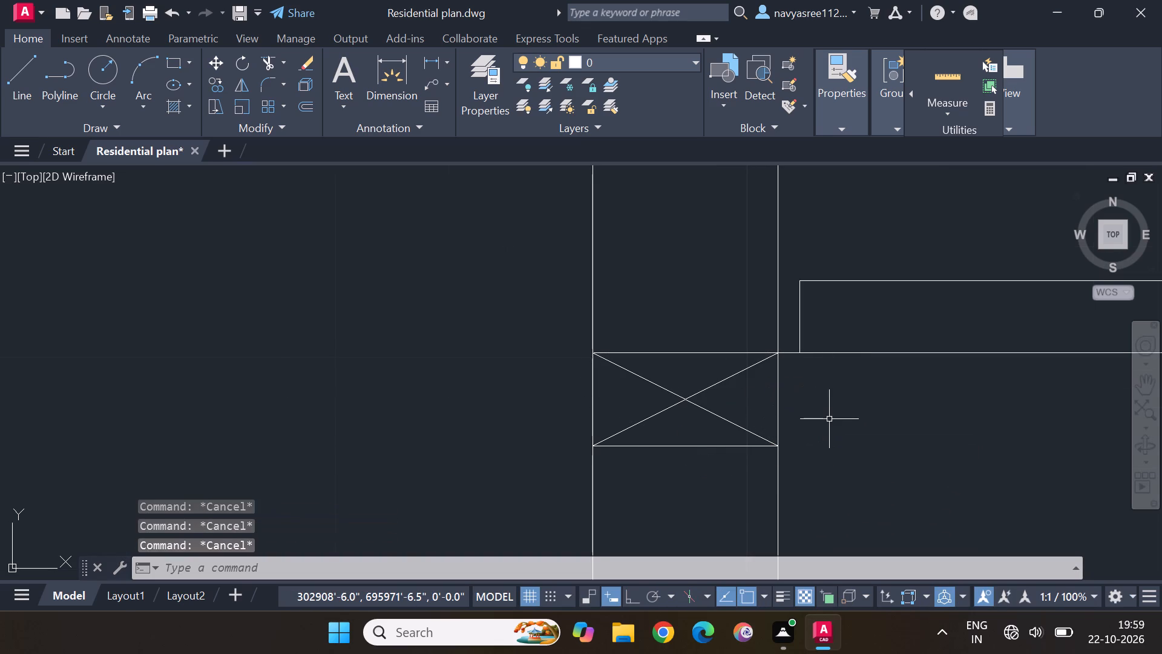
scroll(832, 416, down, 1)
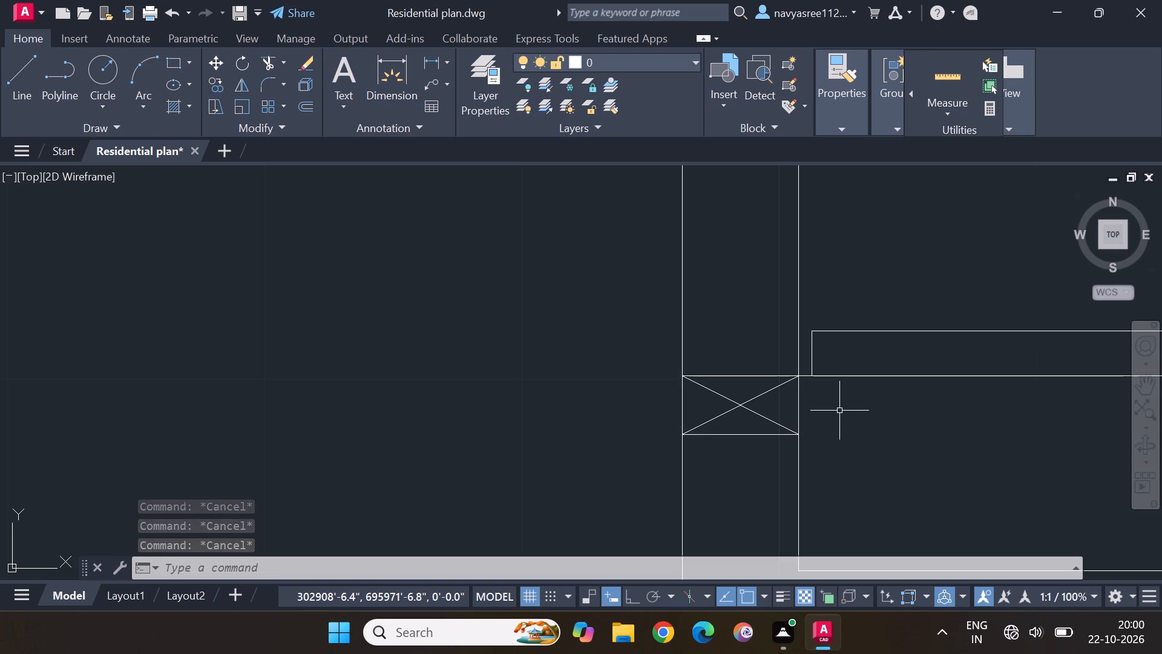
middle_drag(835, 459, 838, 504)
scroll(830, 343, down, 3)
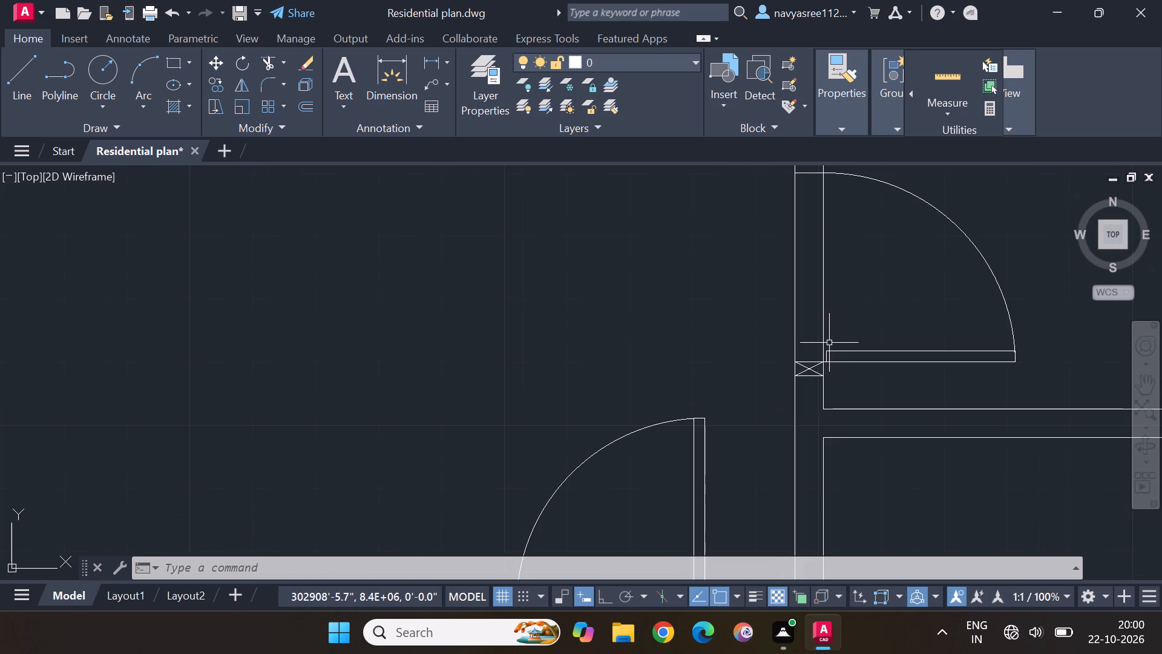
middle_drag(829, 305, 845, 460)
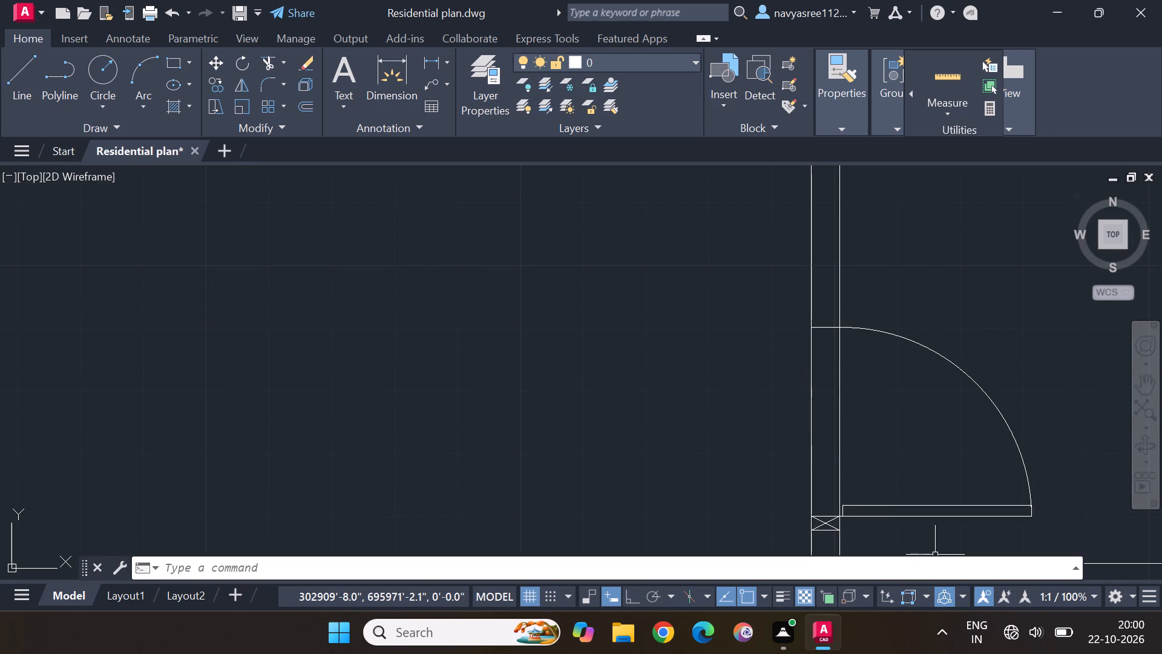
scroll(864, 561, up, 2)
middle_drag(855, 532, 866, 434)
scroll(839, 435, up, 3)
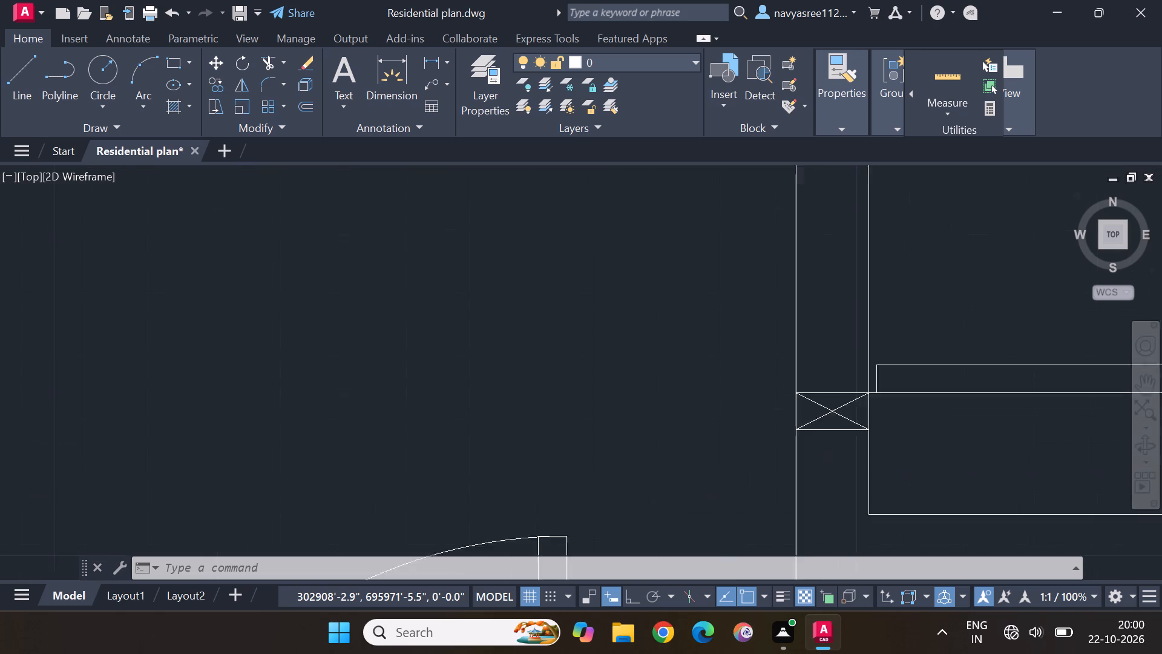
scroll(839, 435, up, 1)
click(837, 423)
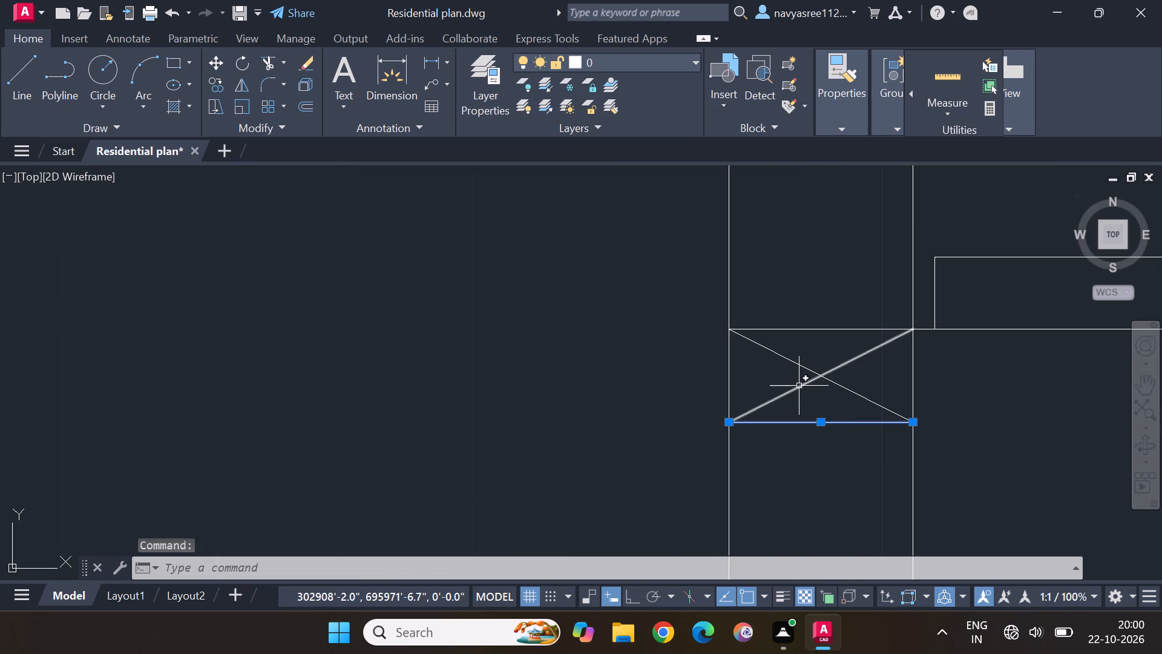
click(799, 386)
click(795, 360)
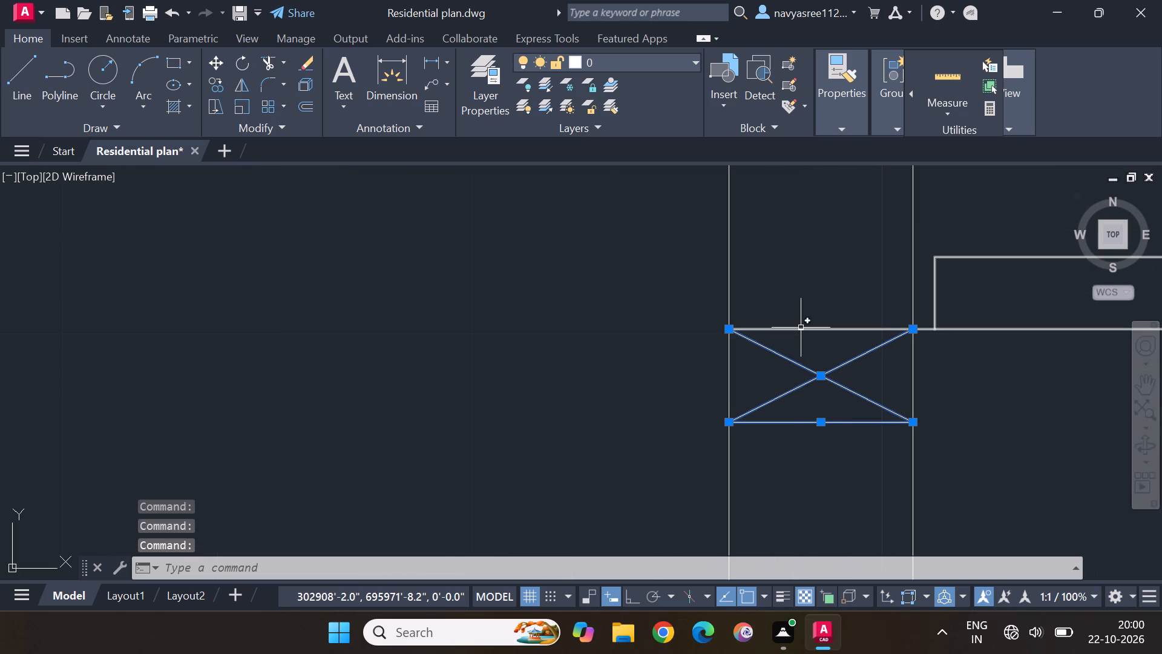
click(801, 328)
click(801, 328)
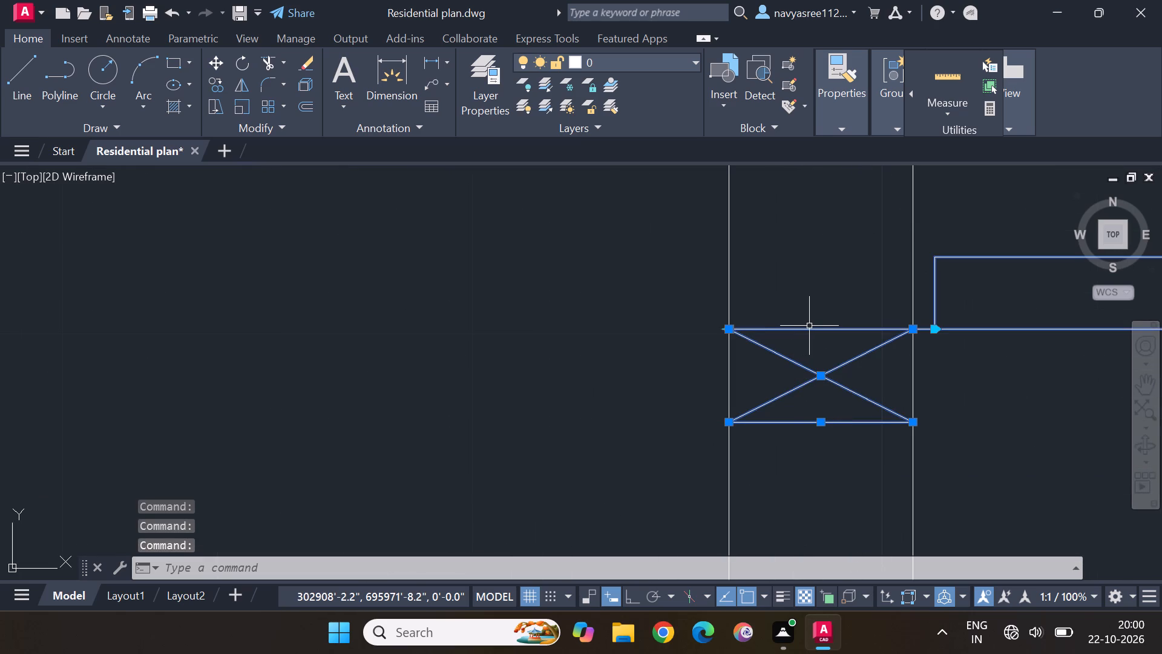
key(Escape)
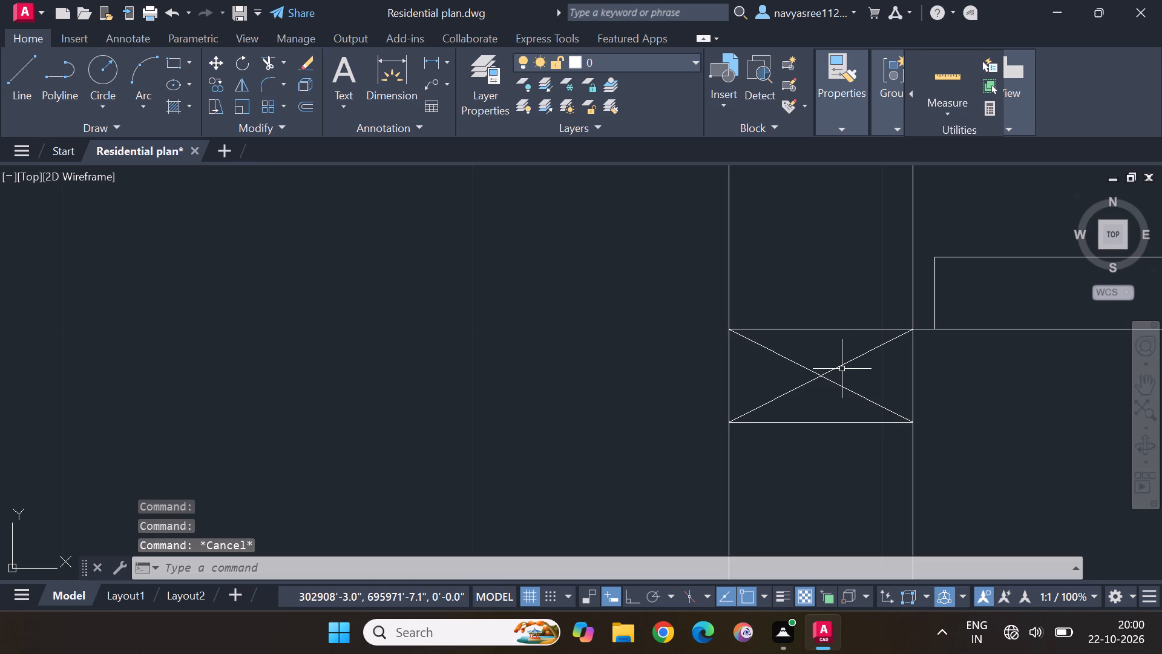
Copy the X and its bottom line about 2'-8" straight up, so they sit on the door's upper jamb line within the wall.
click(842, 368)
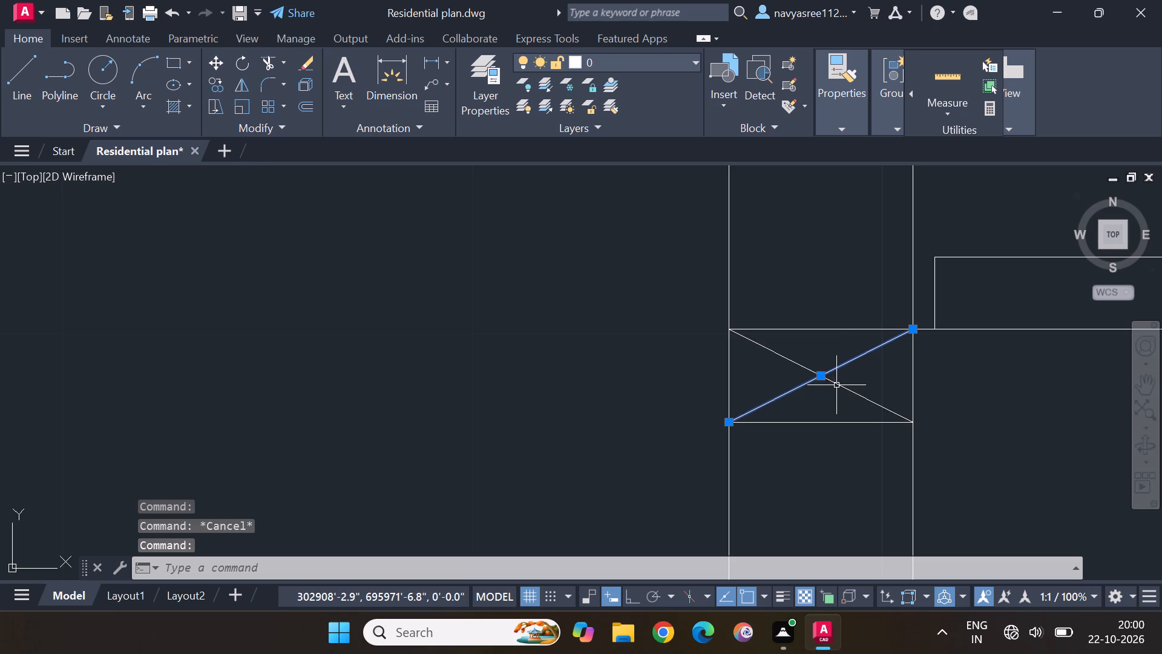
click(838, 384)
click(835, 421)
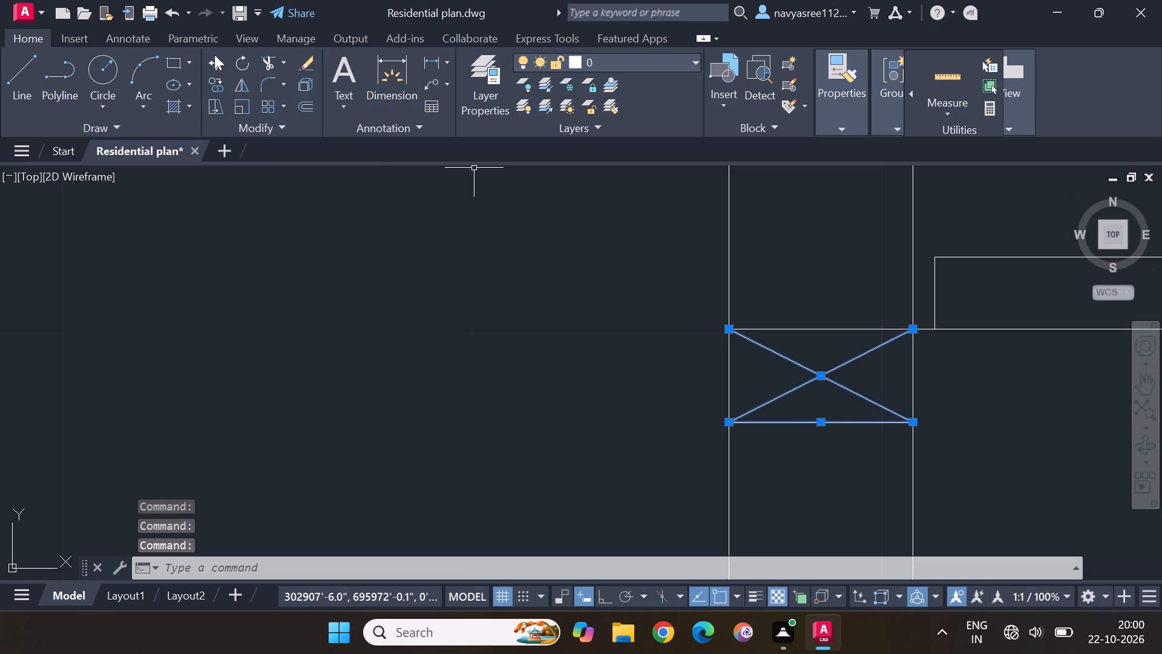
click(220, 85)
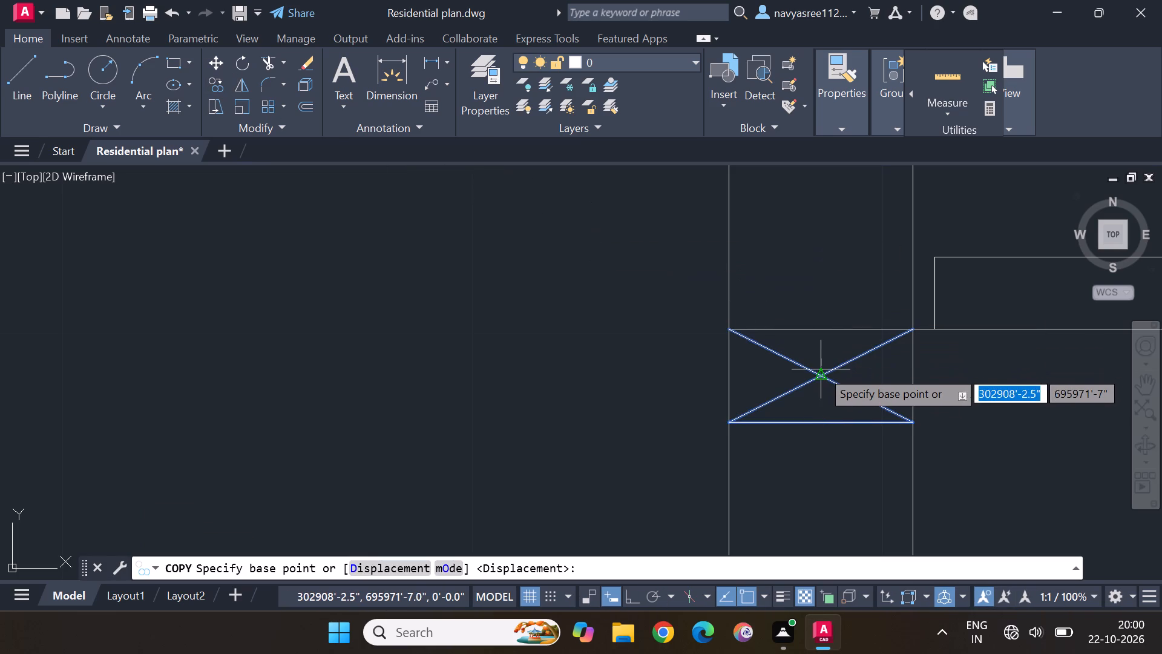
click(821, 371)
middle_drag(819, 260, 815, 498)
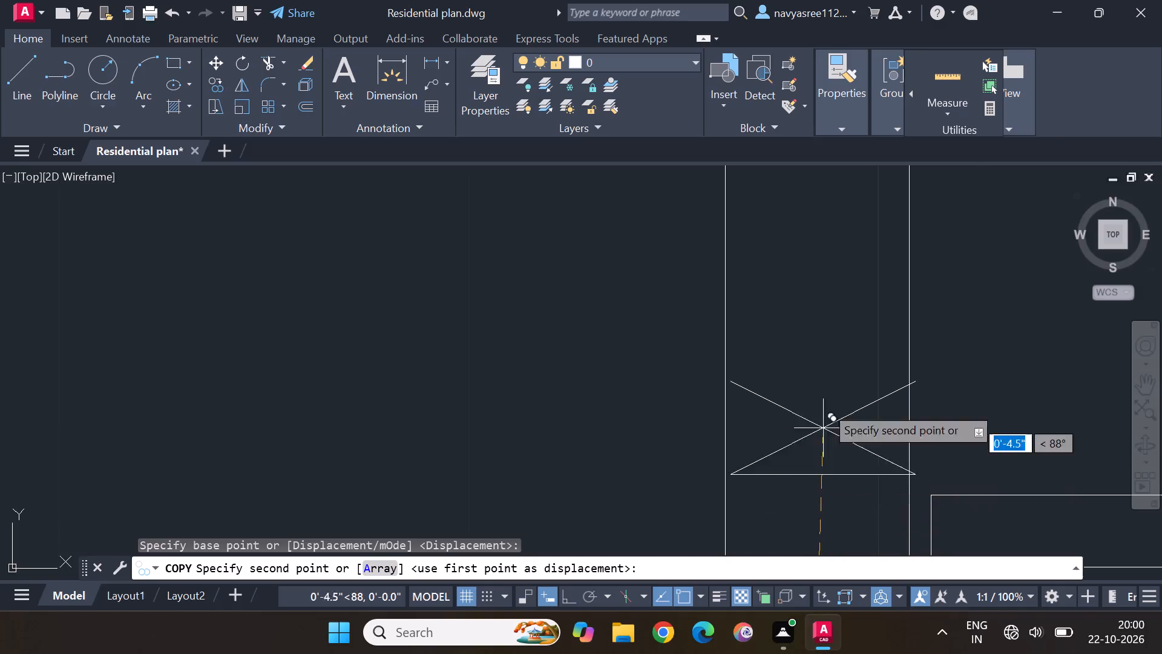
middle_drag(826, 302, 841, 503)
scroll(839, 388, down, 2)
middle_drag(817, 229, 838, 494)
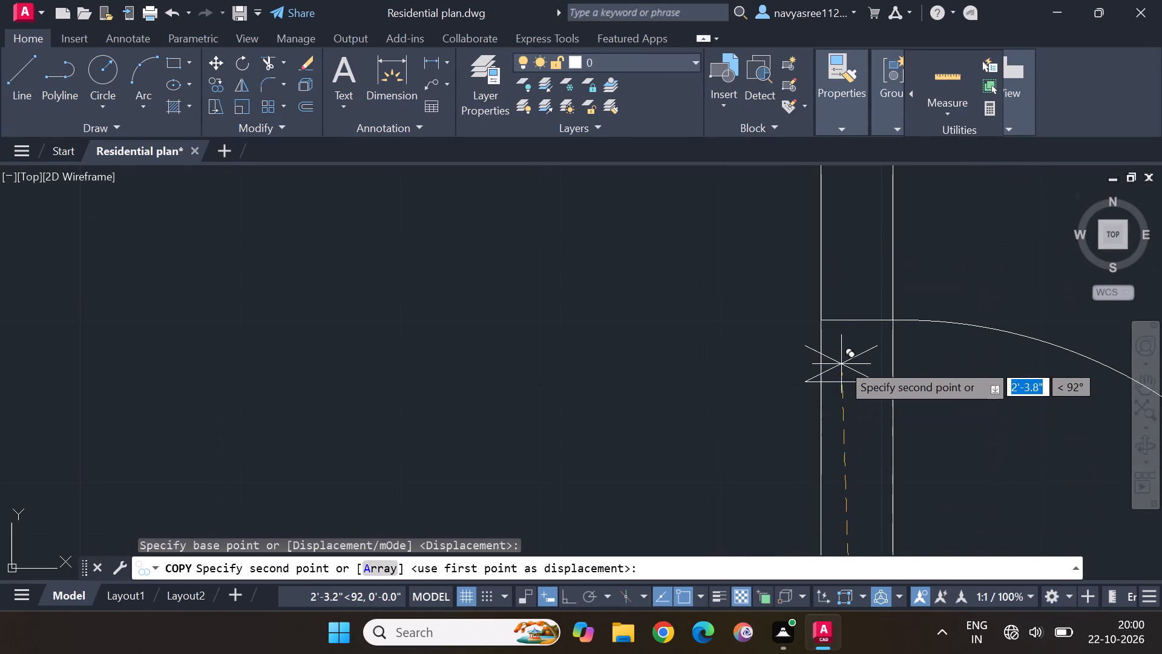
scroll(850, 301, up, 2)
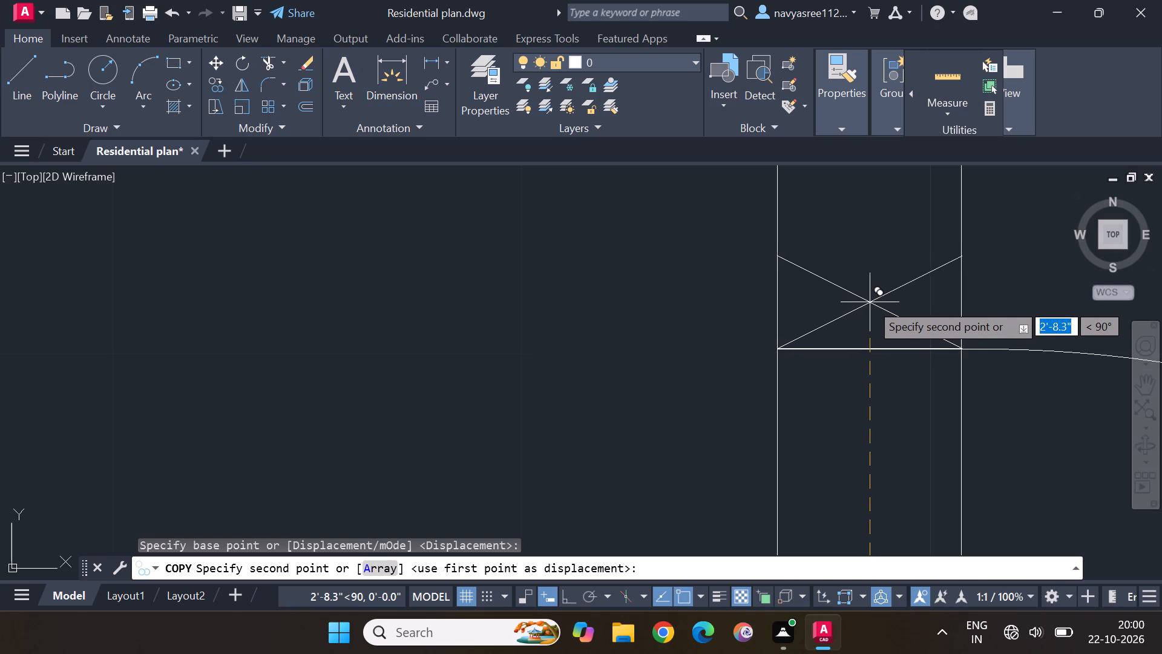
click(868, 302)
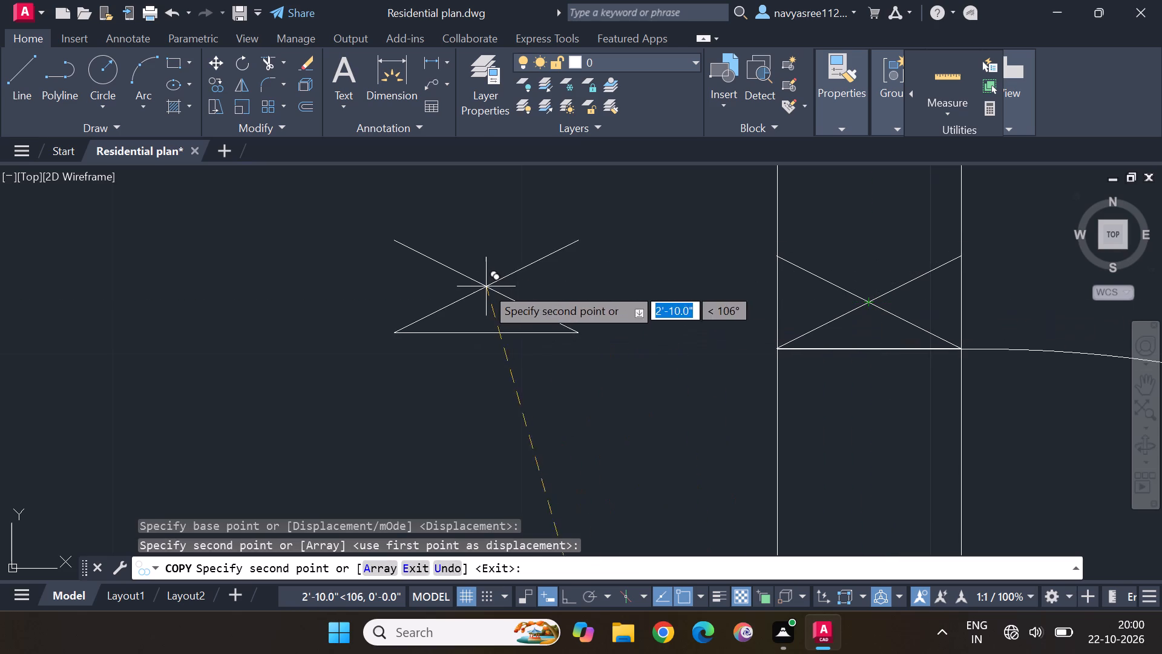
Place another copy of the X and its bottom line in the room just left of the wall.
click(444, 286)
key(Escape)
scroll(591, 282, down, 2)
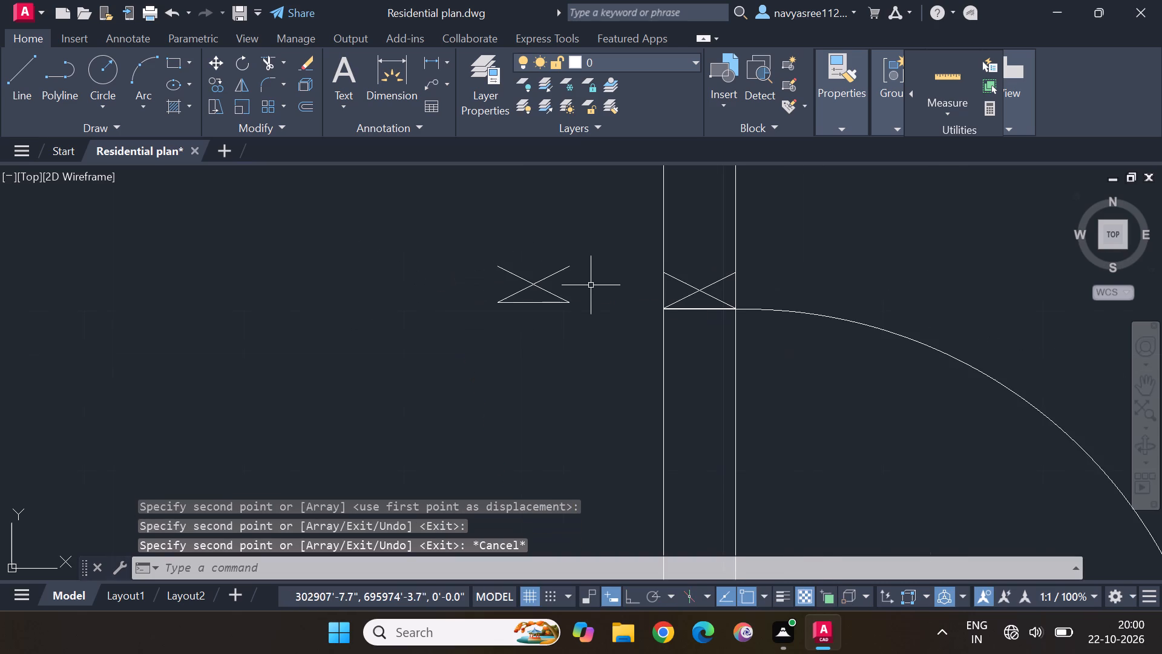
middle_drag(672, 259, 687, 327)
key(Escape)
key(Escape)
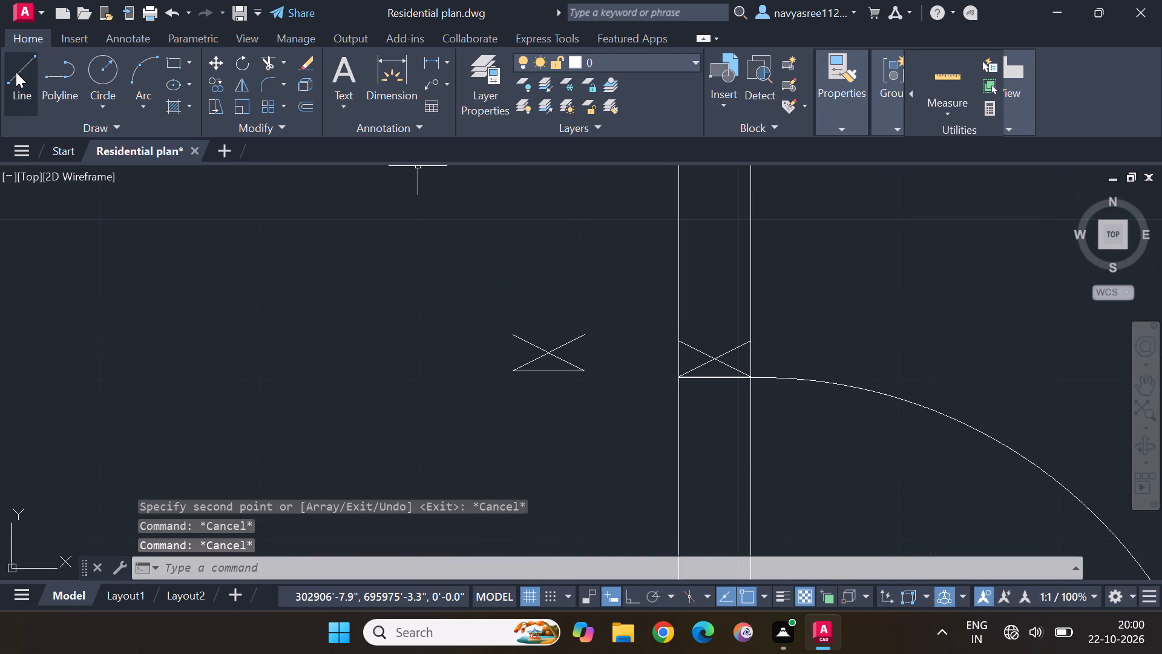
Draw a horizontal line between the wall faces to close the top of the X above the door.
click(17, 70)
drag(679, 342, 686, 342)
click(750, 341)
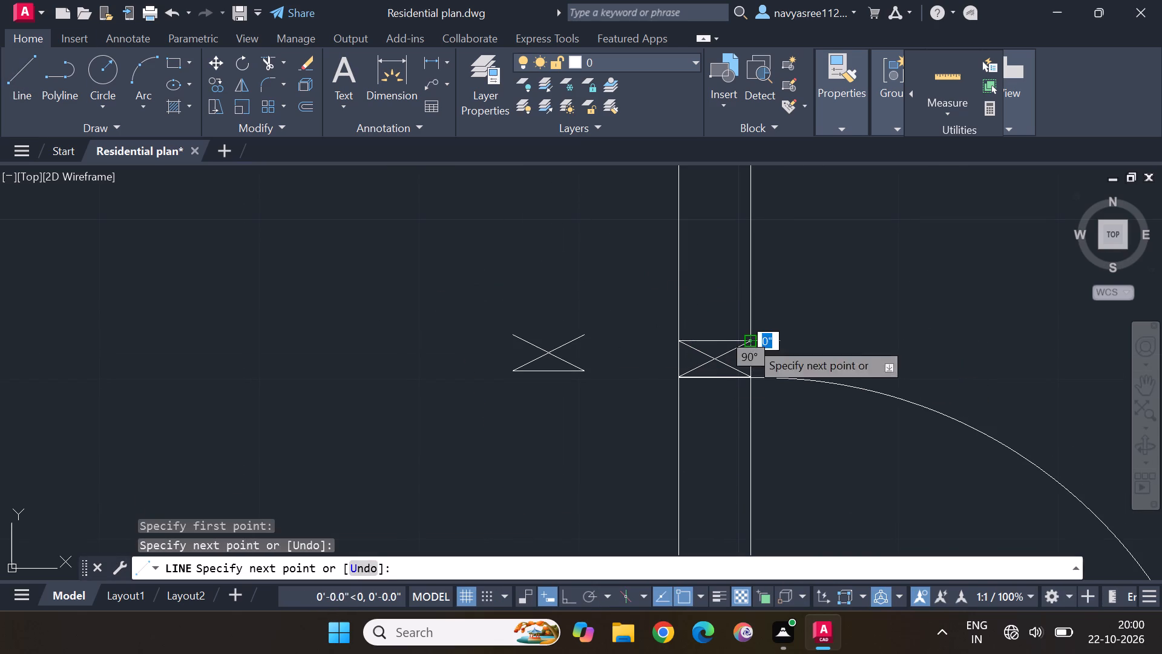
key(Escape)
key(Escape)
key(Escape)
key(Escape)
Trim both wall lines between the two crossed jamb boxes to open the doorway.
scroll(839, 464, down, 3)
middle_drag(856, 481, 817, 350)
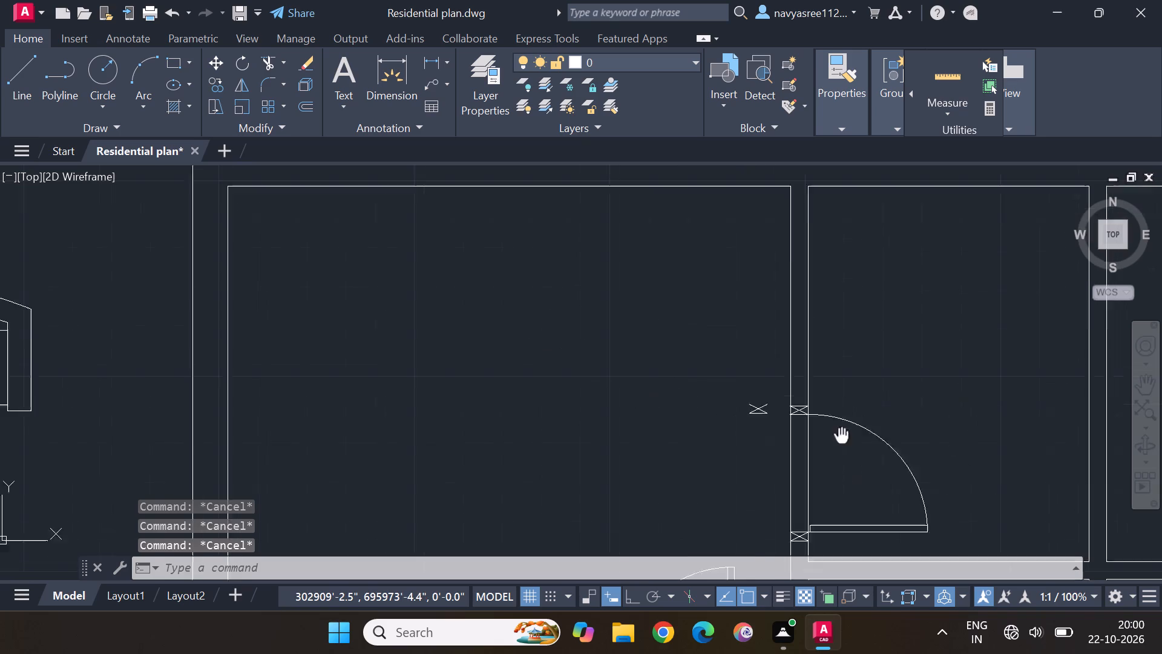
middle_drag(817, 350, 801, 280)
scroll(842, 248, down, 1)
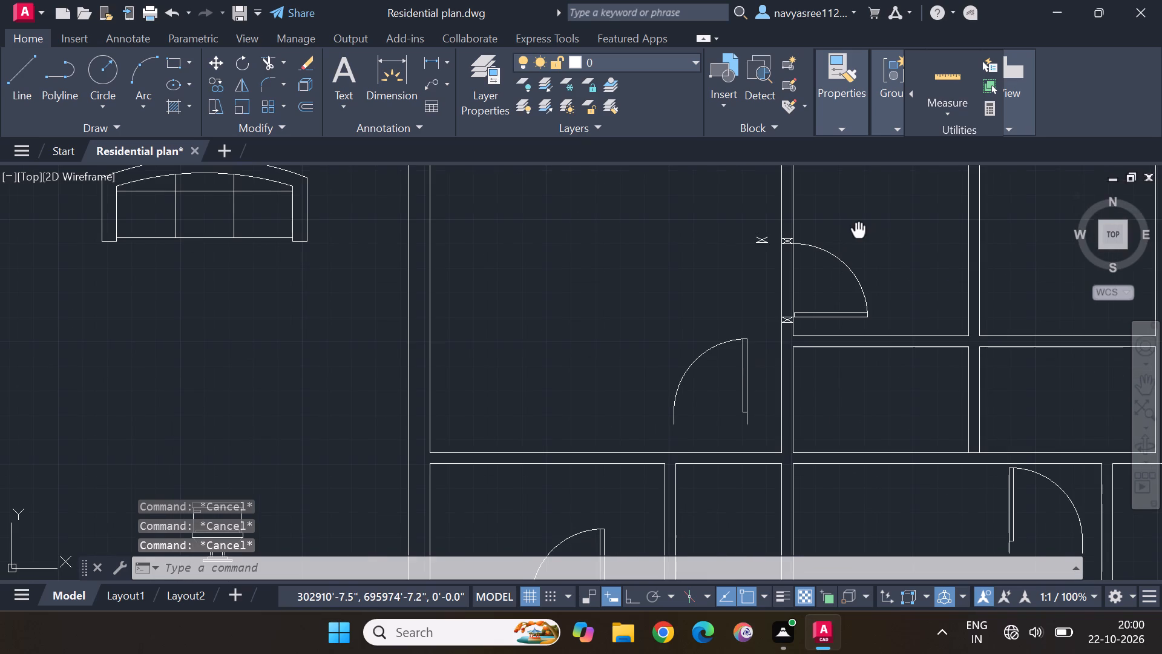
middle_click(858, 231)
click(264, 59)
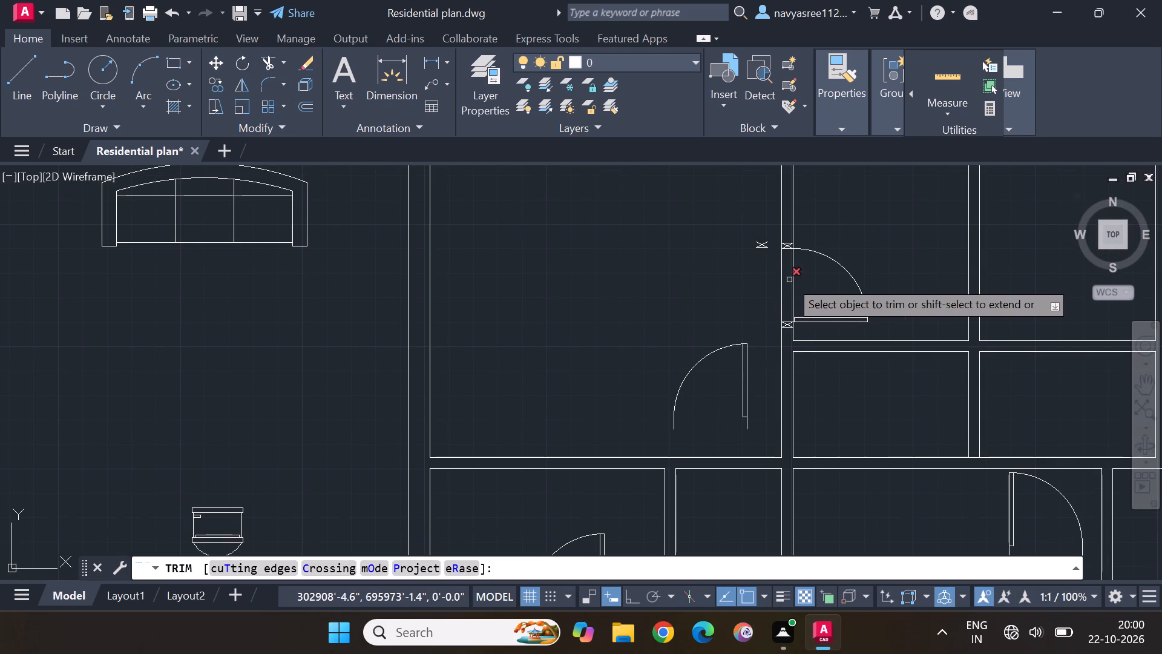
drag(781, 283, 807, 276)
drag(807, 276, 791, 283)
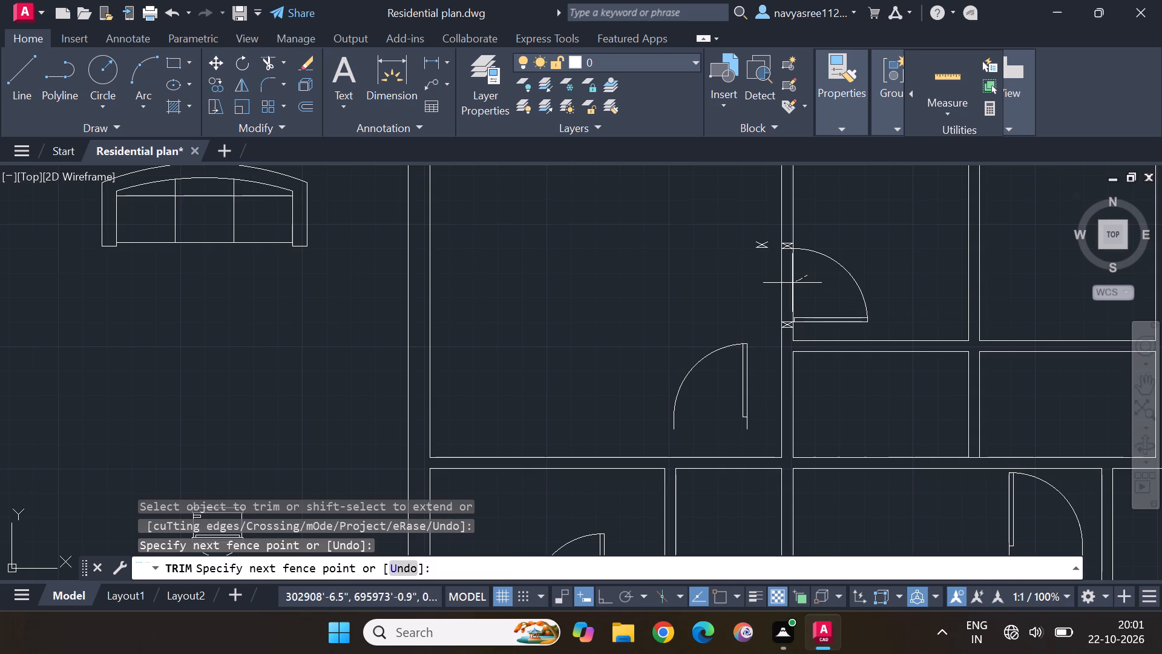
drag(791, 283, 778, 289)
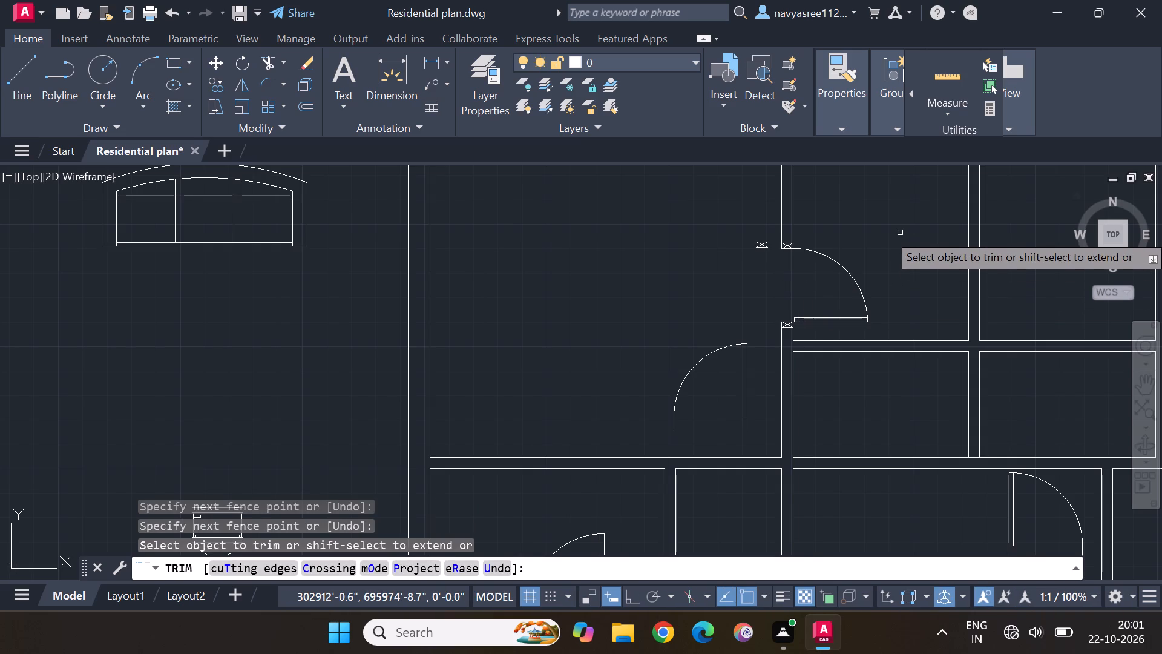
scroll(900, 233, down, 1)
scroll(812, 265, up, 1)
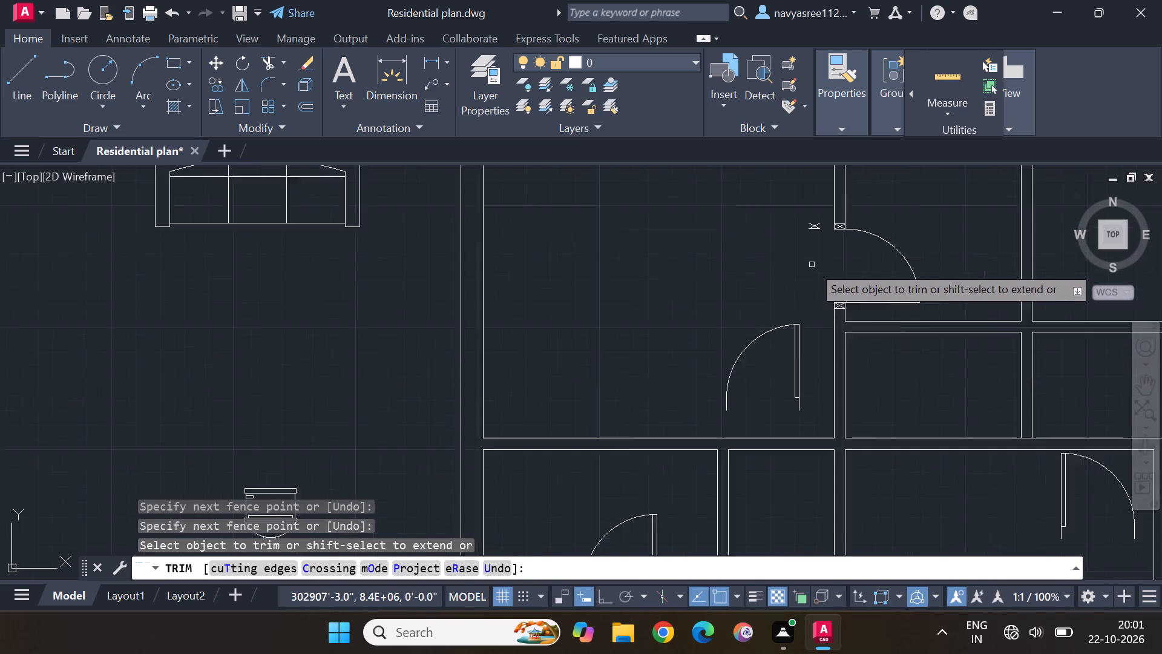
scroll(812, 265, up, 1)
middle_drag(808, 246, 808, 293)
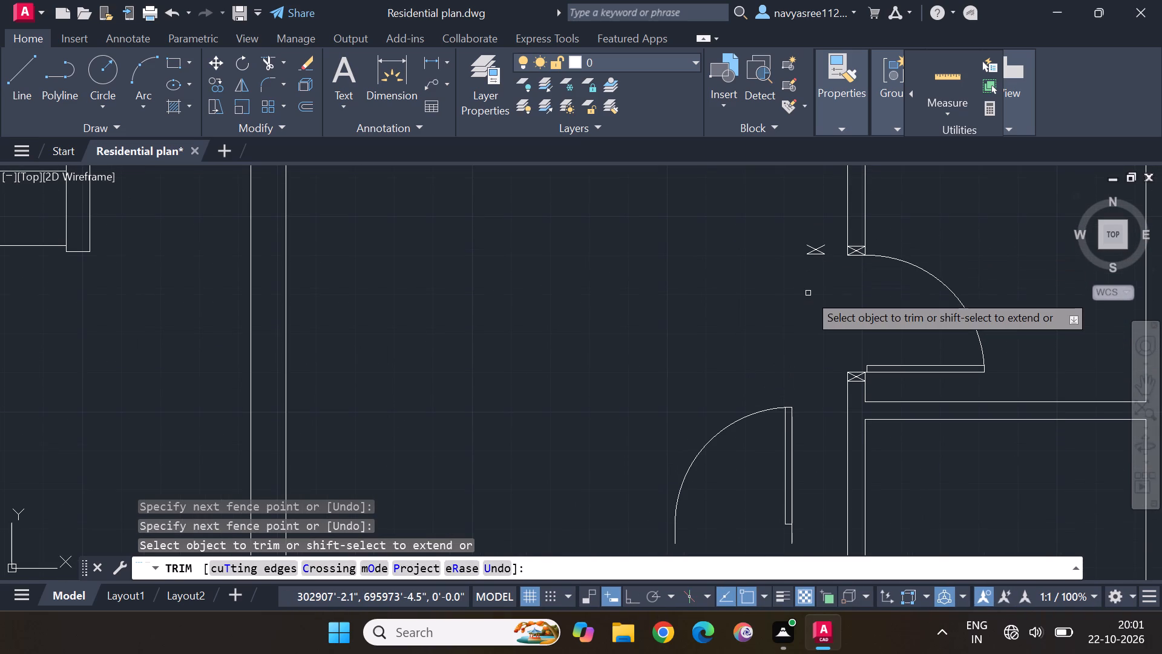
key(Escape)
key(Escape)
Draw a 4.5" horizontal line across the top ends of the loose X in the room beside the doorway.
scroll(830, 256, up, 2)
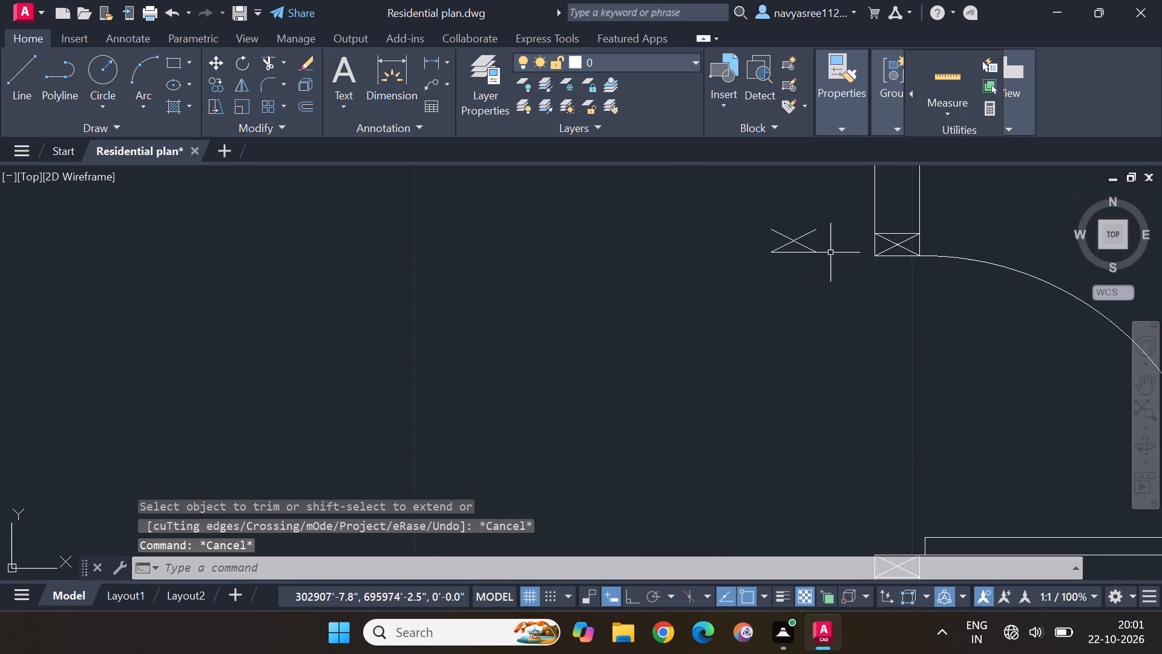
scroll(825, 226, up, 2)
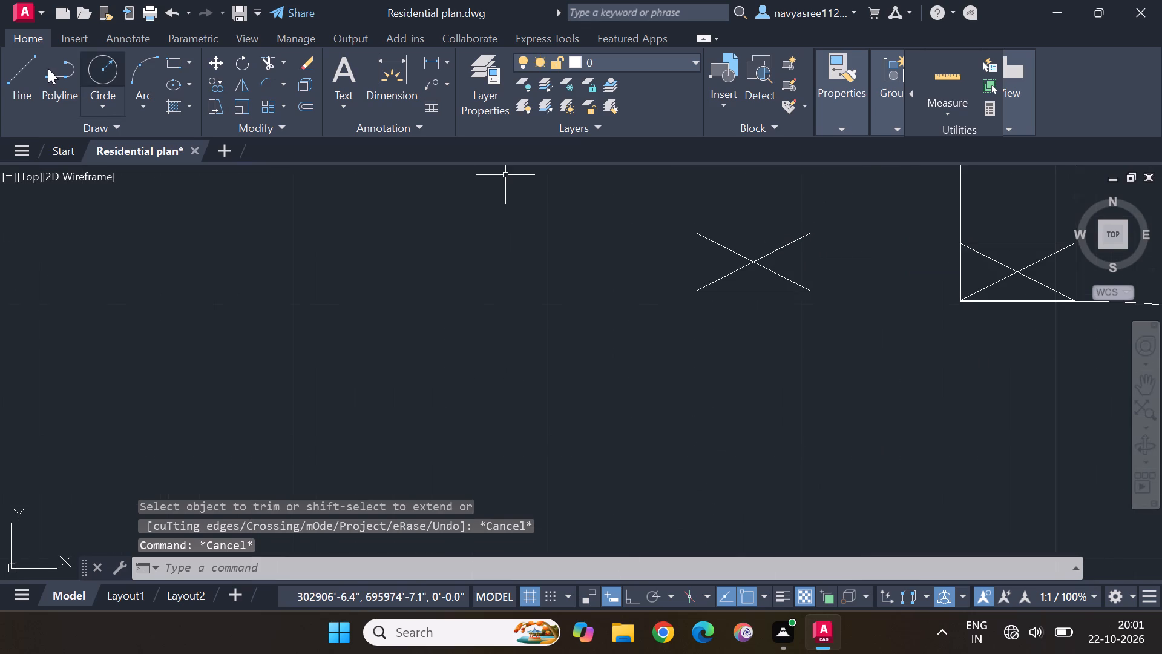
click(22, 65)
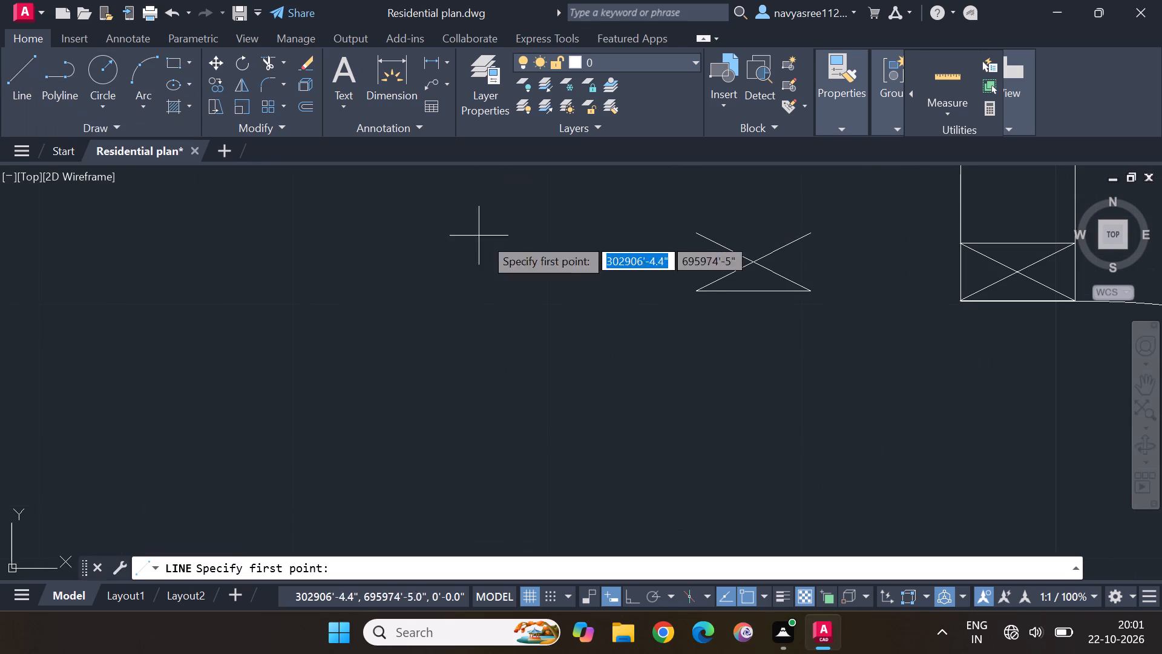
click(696, 232)
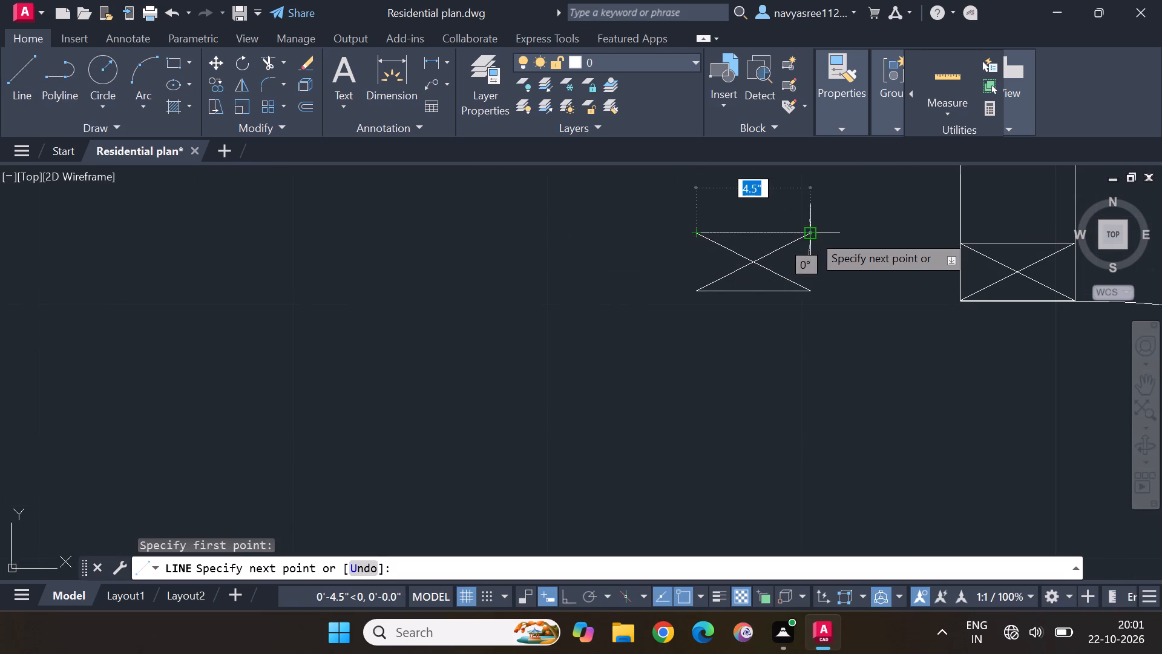
click(813, 234)
key(Escape)
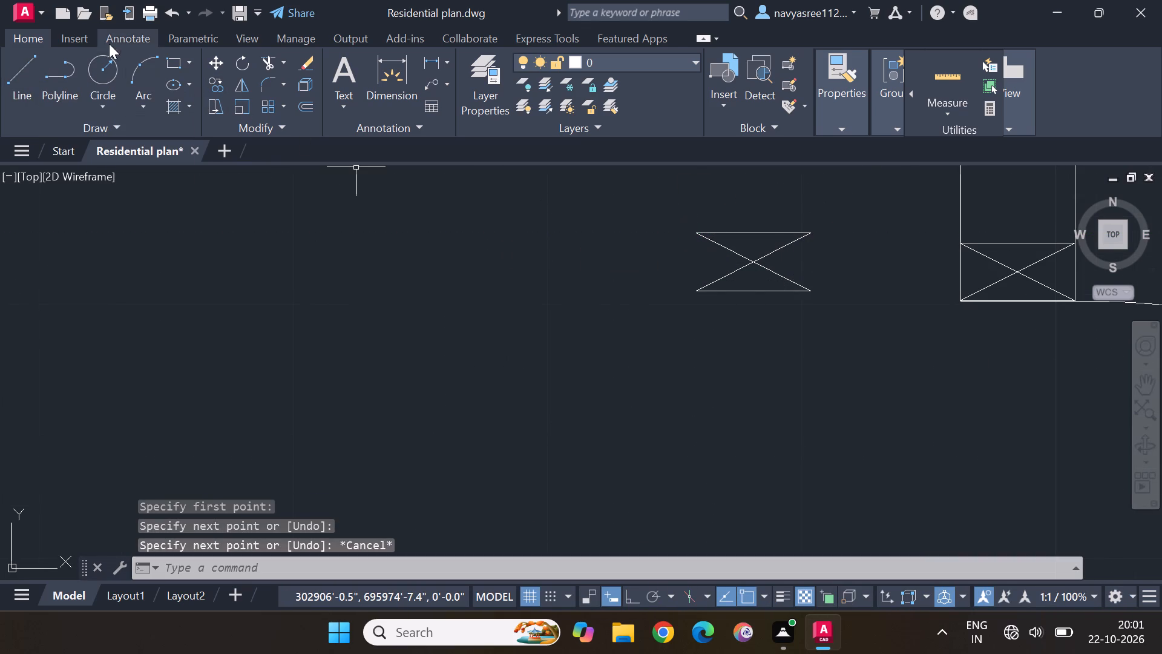
Draw vertical lines along both sides of the loose X to close it into a crossed jamb box.
drag(22, 70, 42, 69)
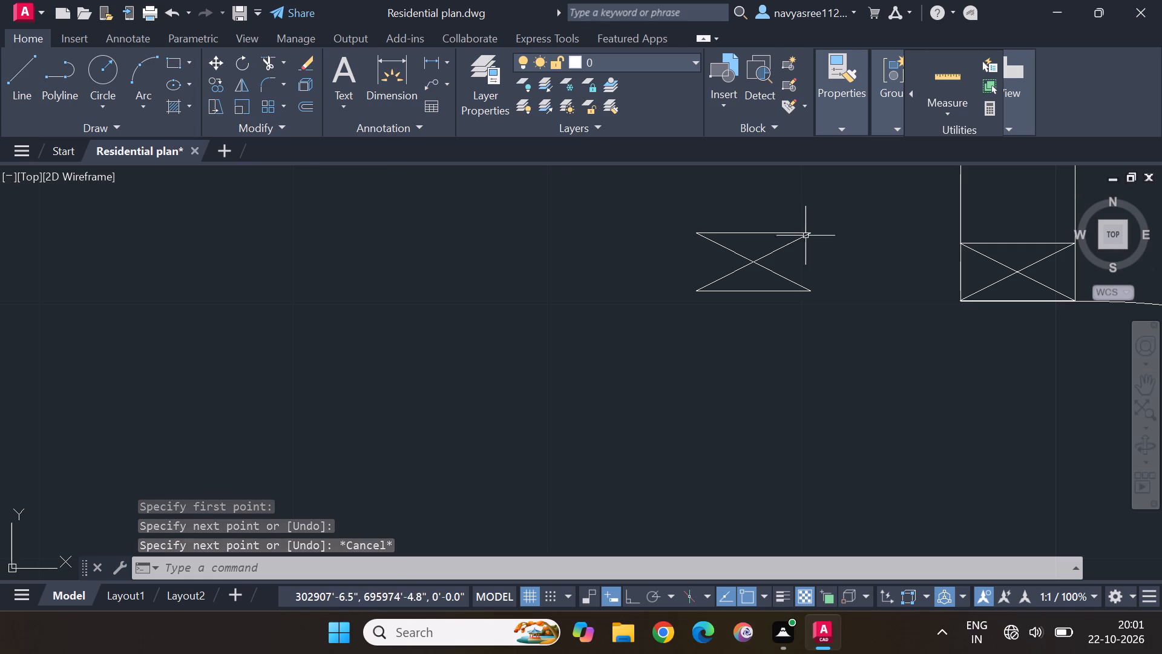
drag(20, 60, 31, 62)
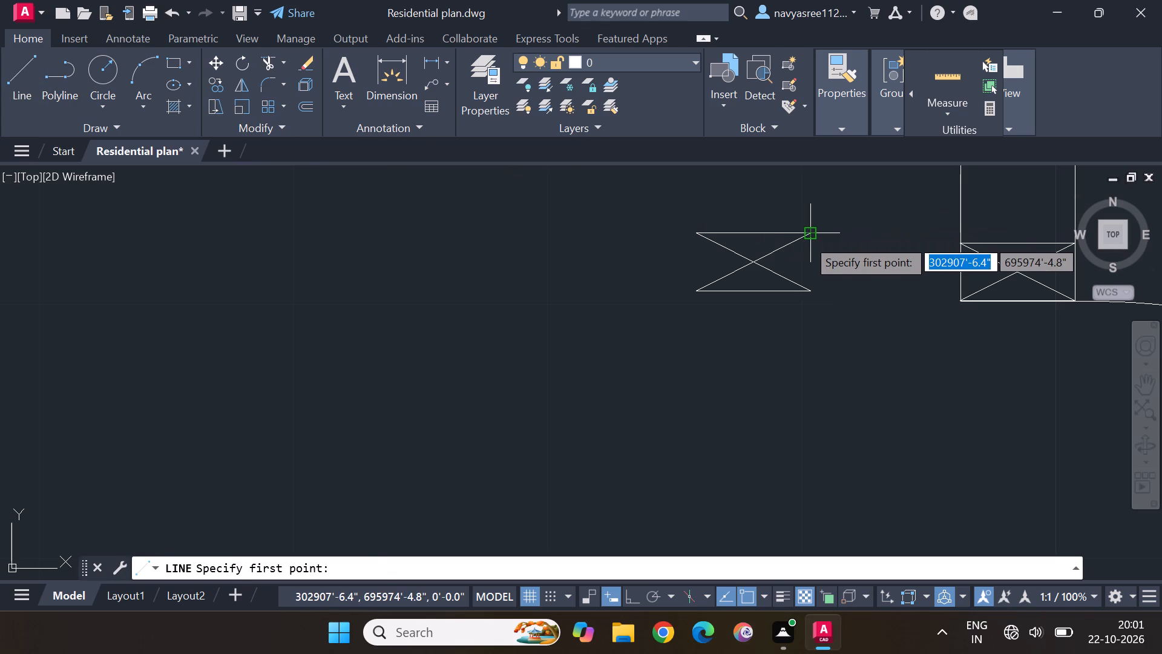
click(806, 238)
click(811, 291)
key(Escape)
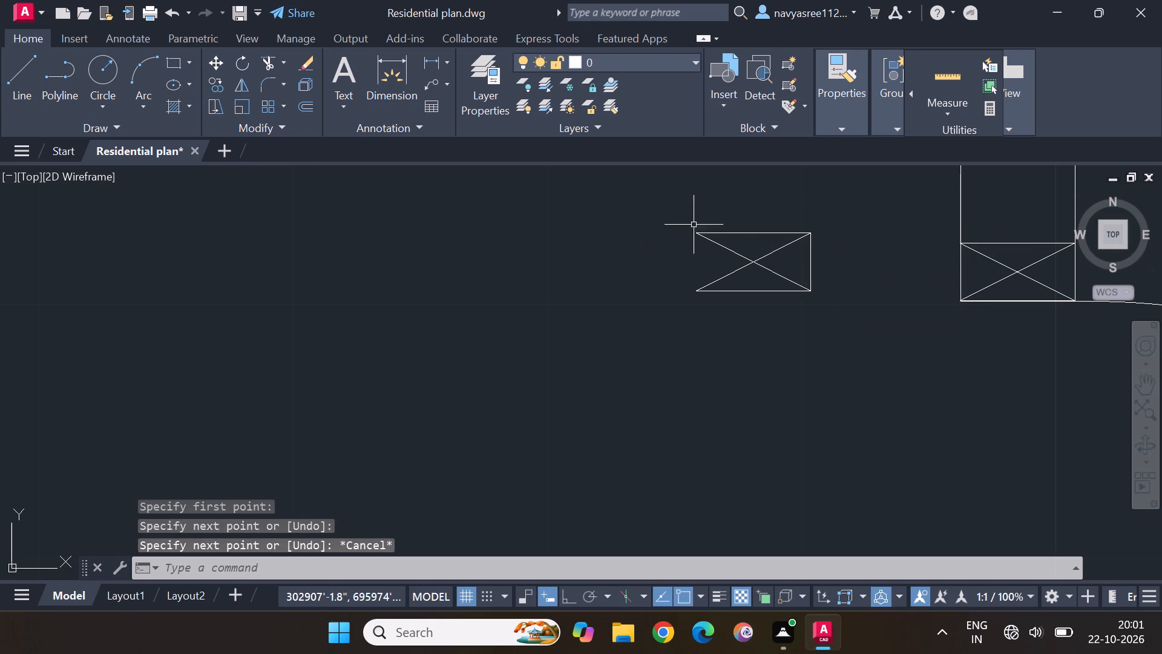
click(16, 64)
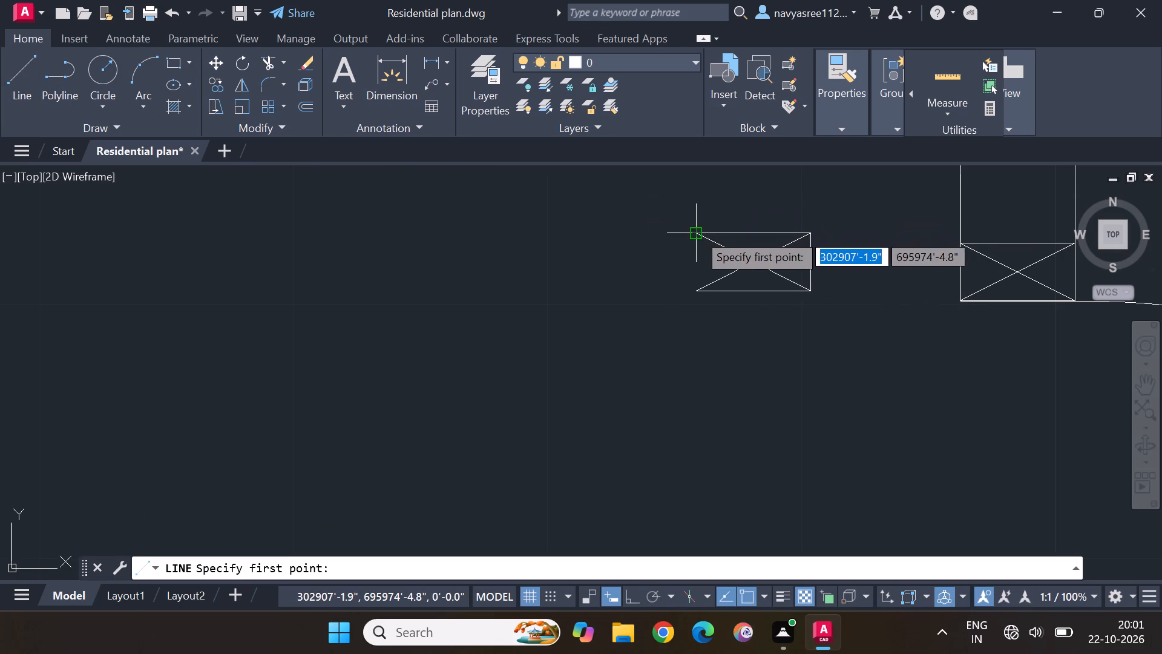
click(697, 233)
click(700, 290)
key(Escape)
key(Escape)
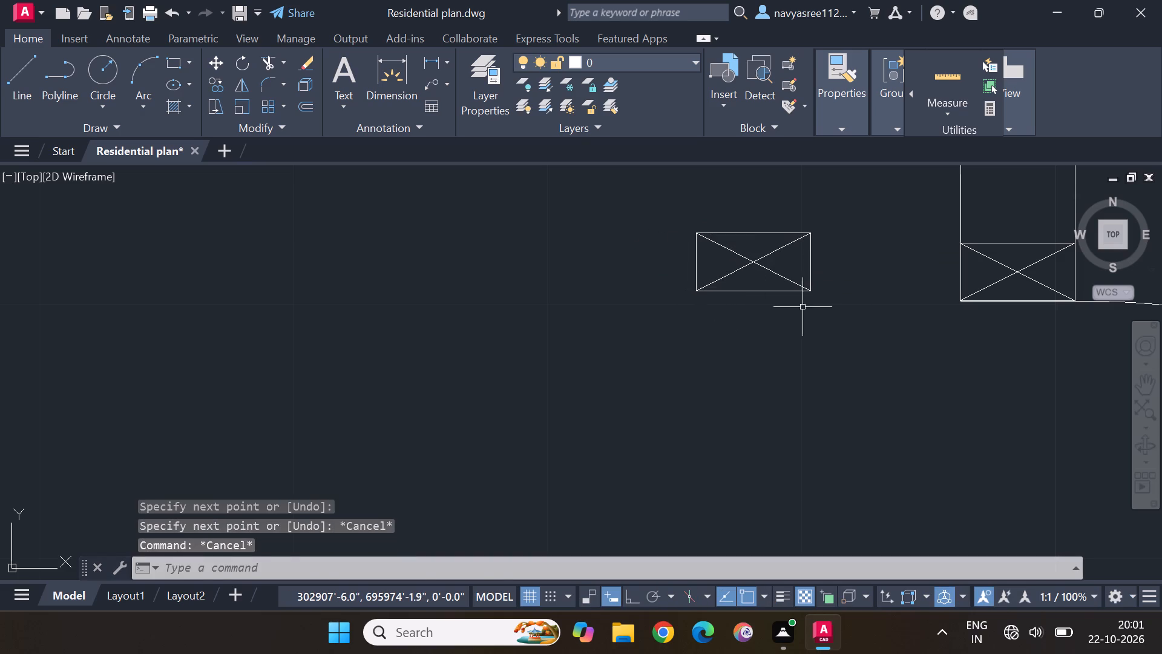
Copy the completed crossed jamb box seven times into the empty room space around it as spares.
drag(805, 327, 846, 279)
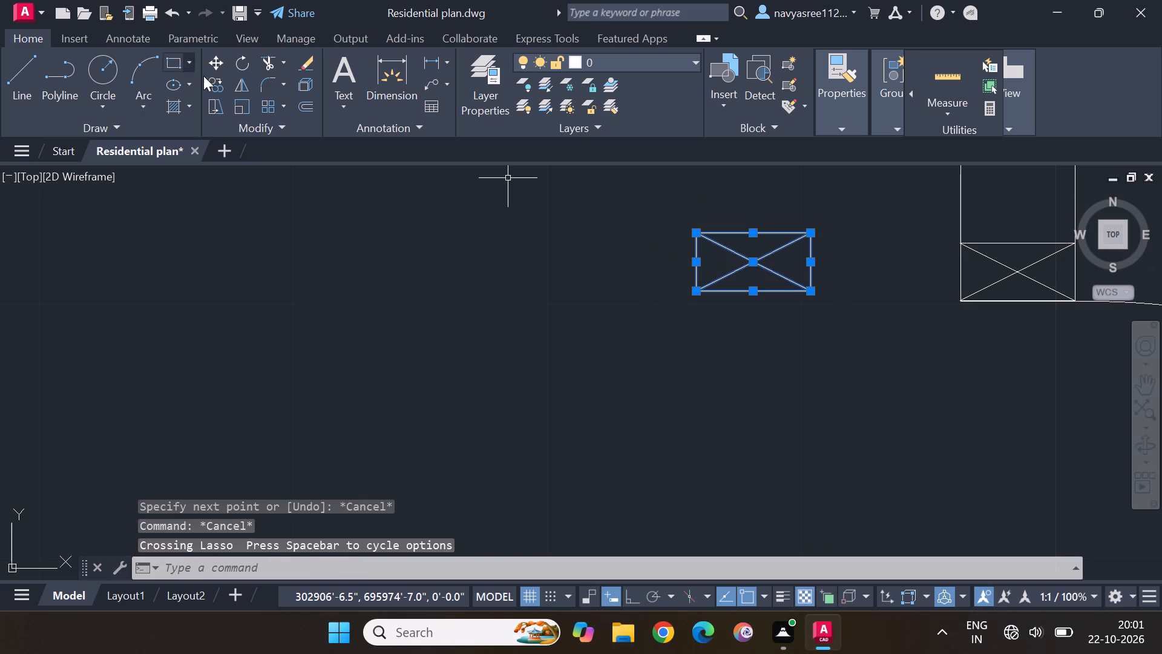
click(220, 87)
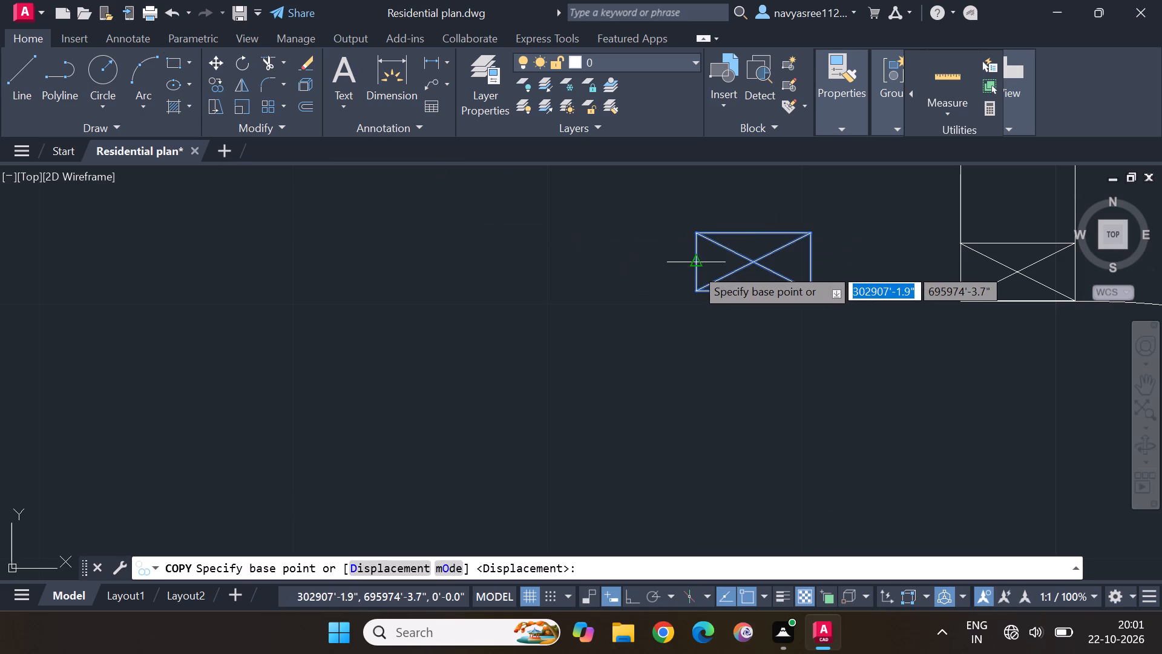
click(695, 267)
click(514, 256)
click(335, 239)
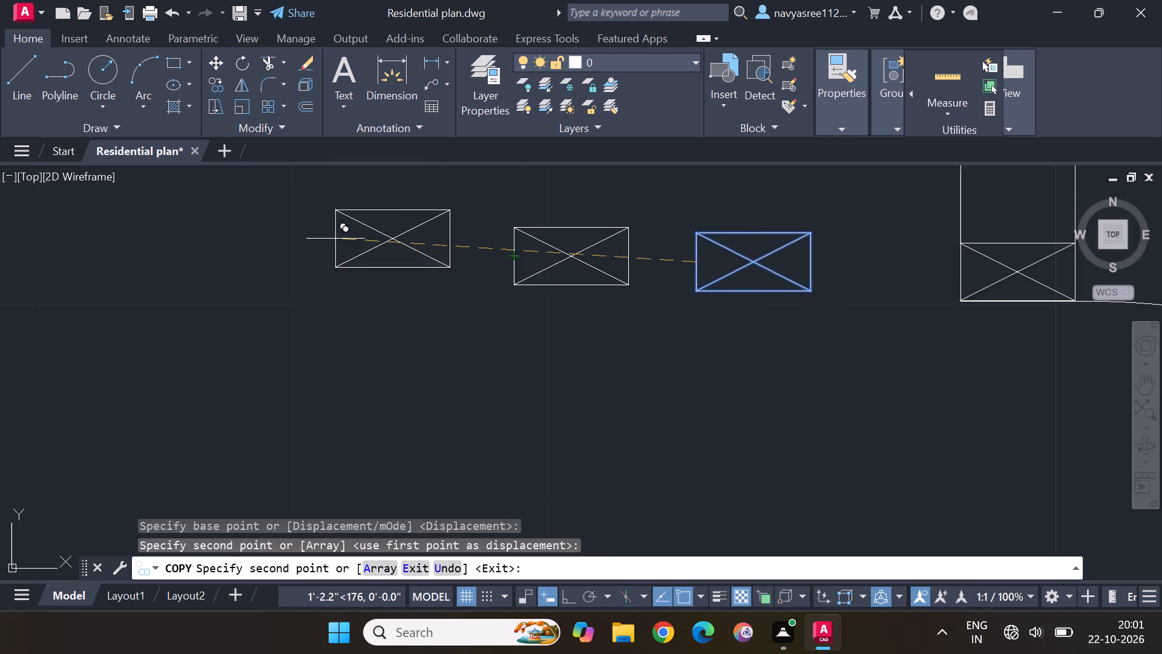
click(168, 238)
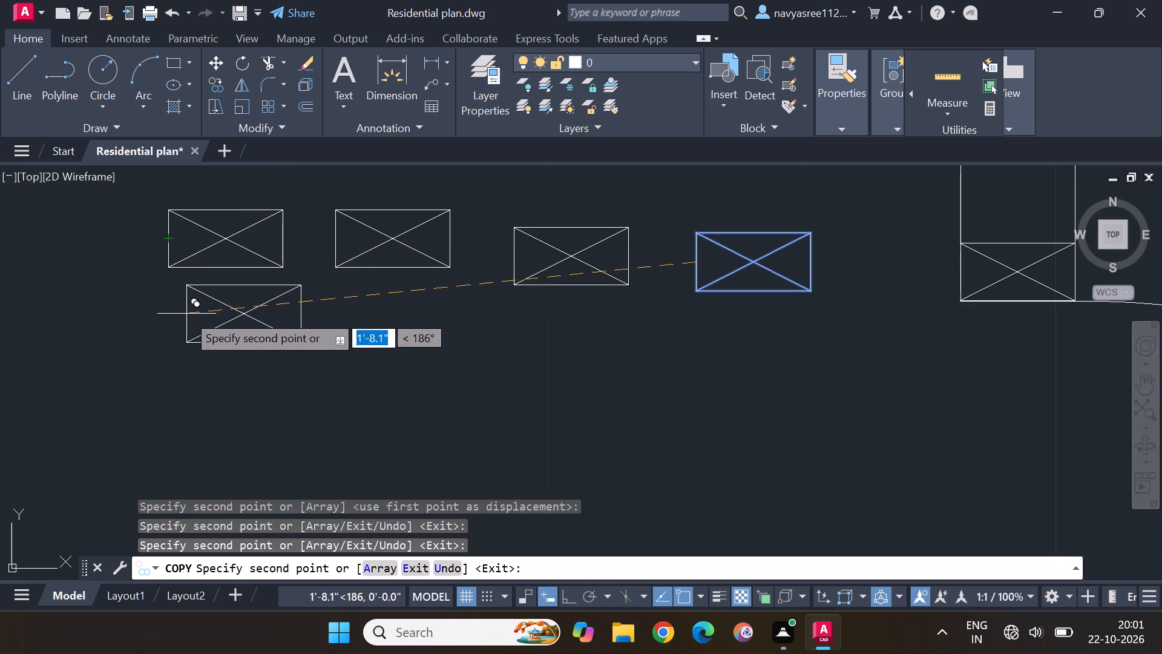
click(185, 314)
click(350, 331)
click(515, 346)
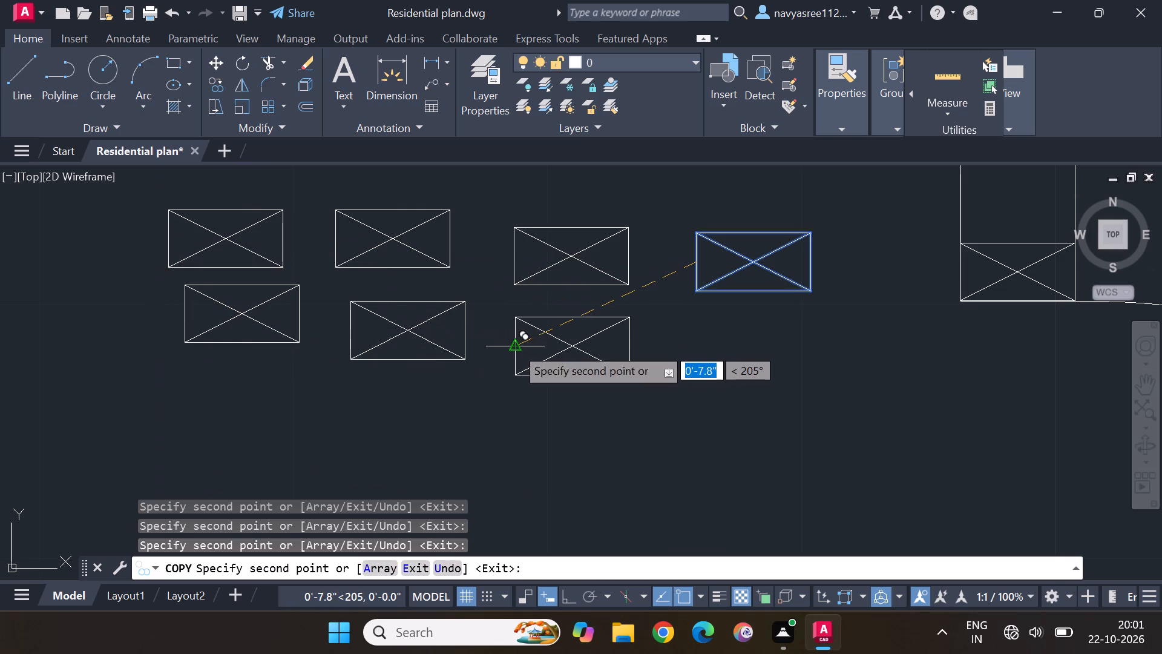
click(710, 349)
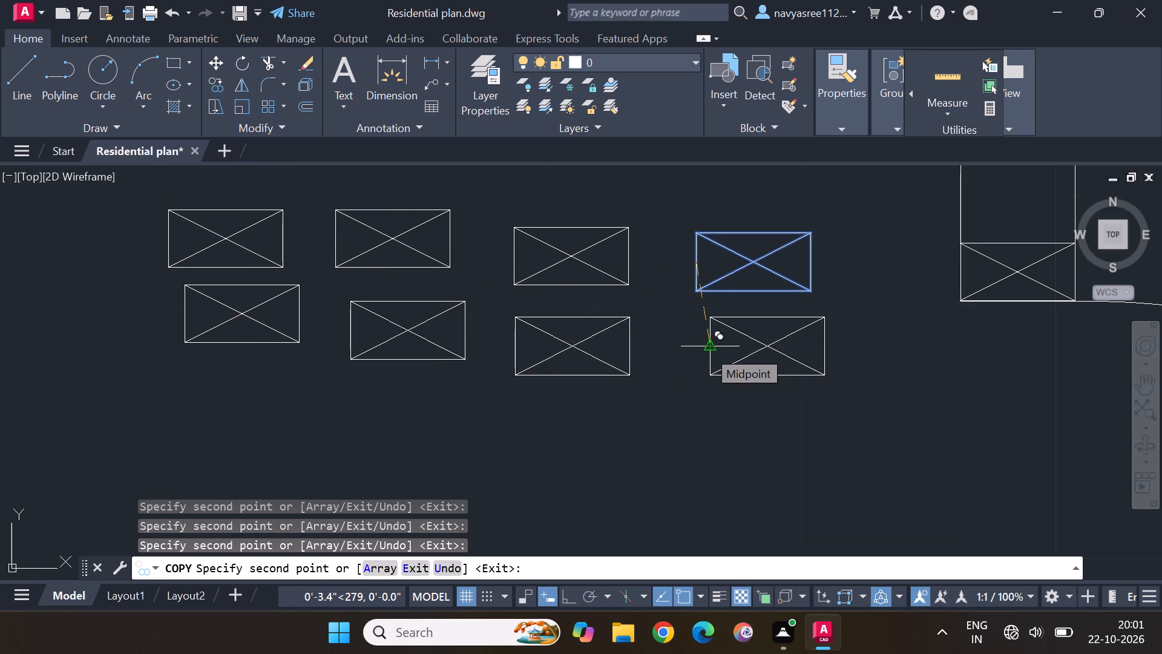
key(Escape)
Scale the loose door below the spare jamb boxes by about 0.9, using its lower hinge end as base point.
scroll(693, 385, down, 1)
middle_drag(666, 472, 752, 249)
scroll(747, 240, down, 3)
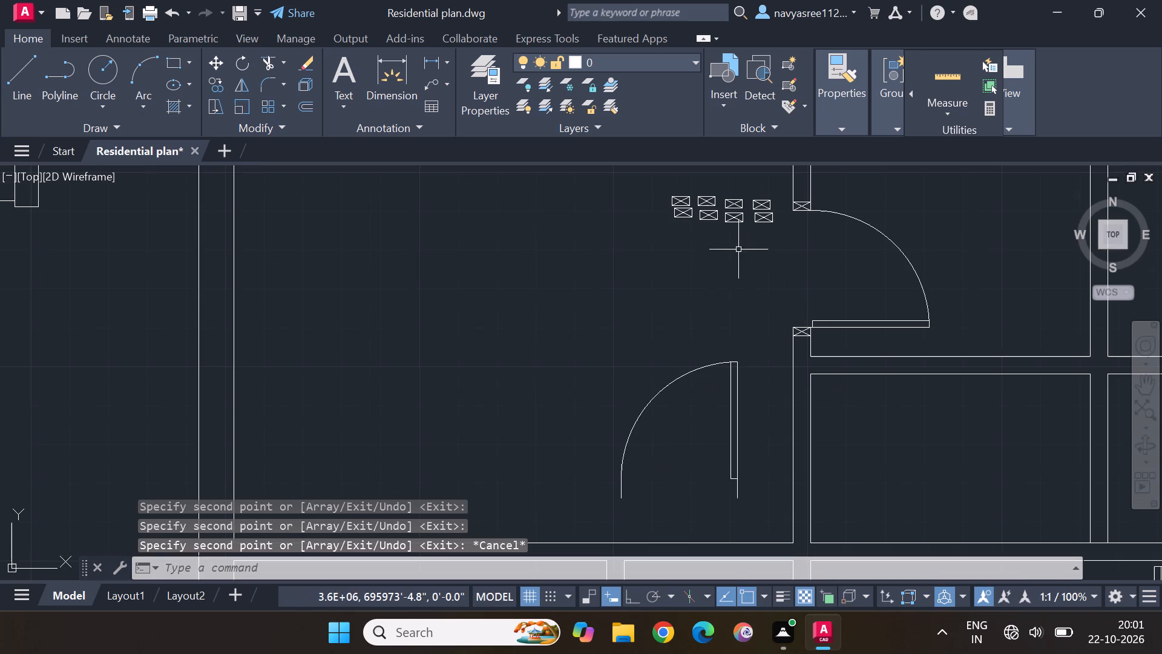
scroll(746, 280, down, 1)
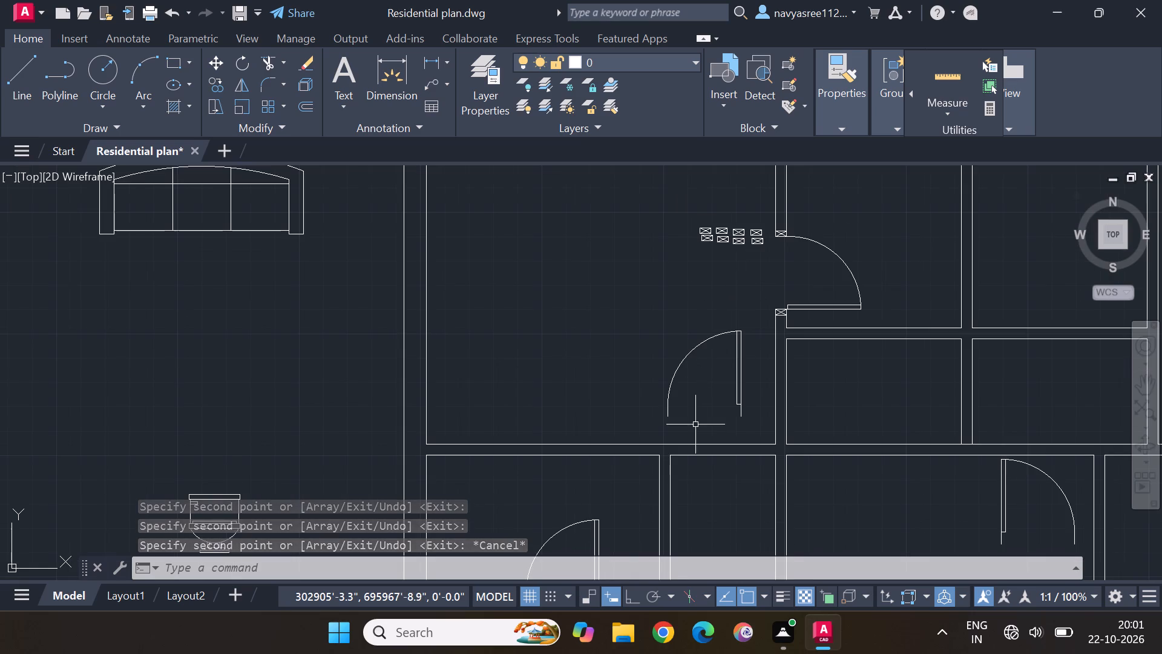
middle_drag(695, 424, 700, 369)
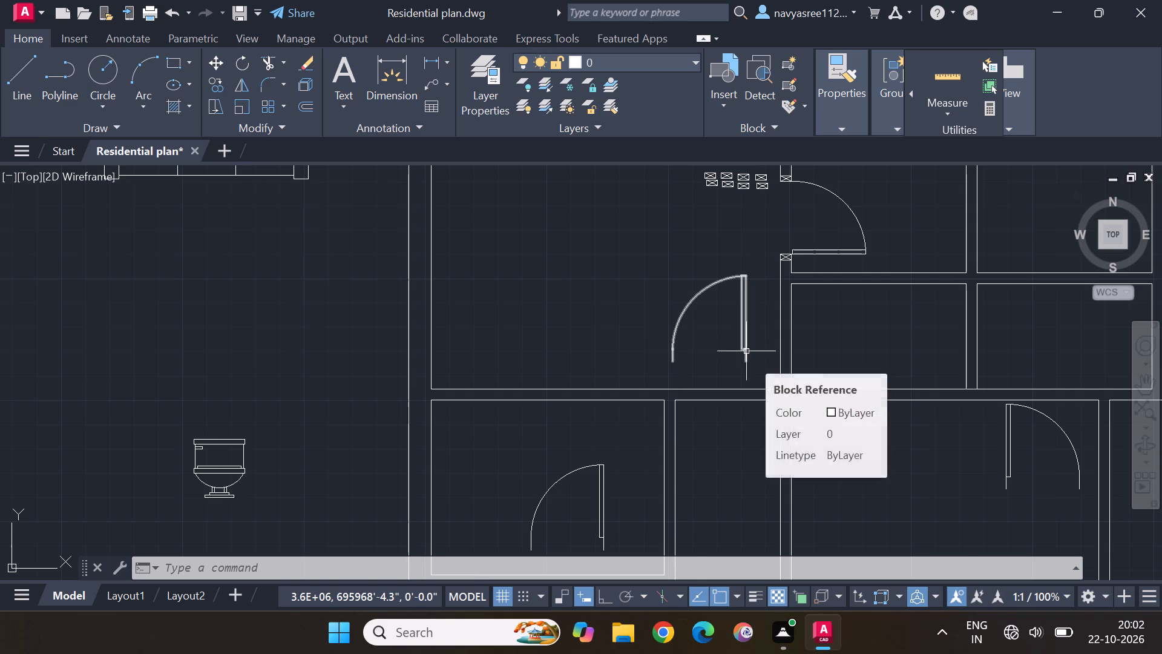
scroll(732, 455, down, 1)
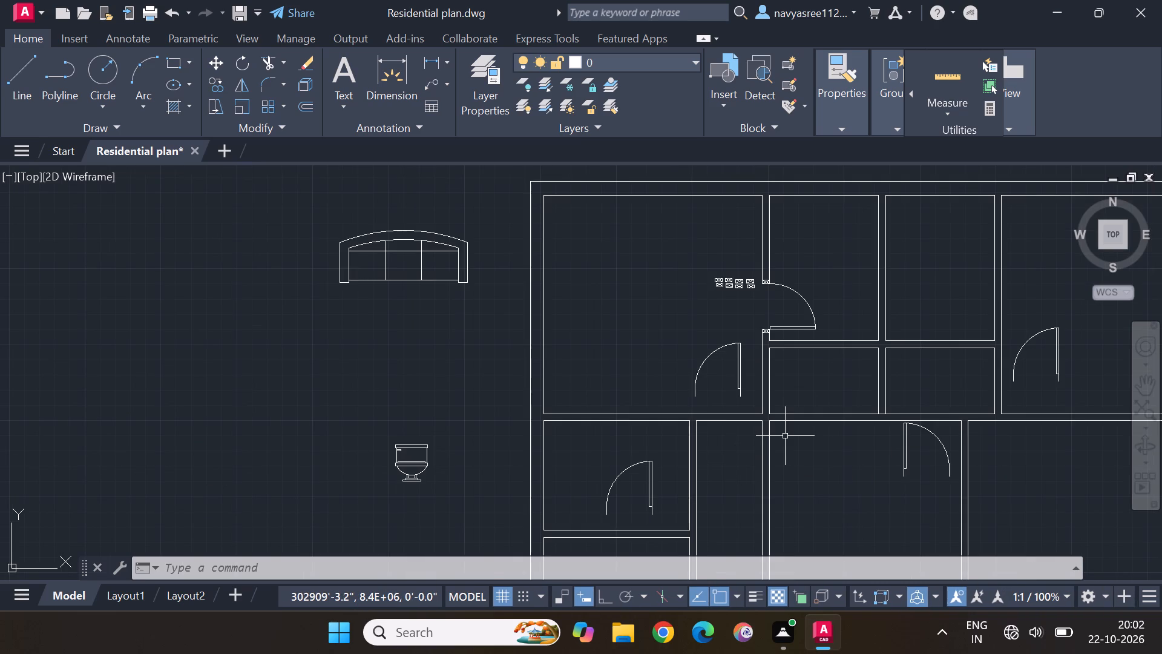
click(741, 380)
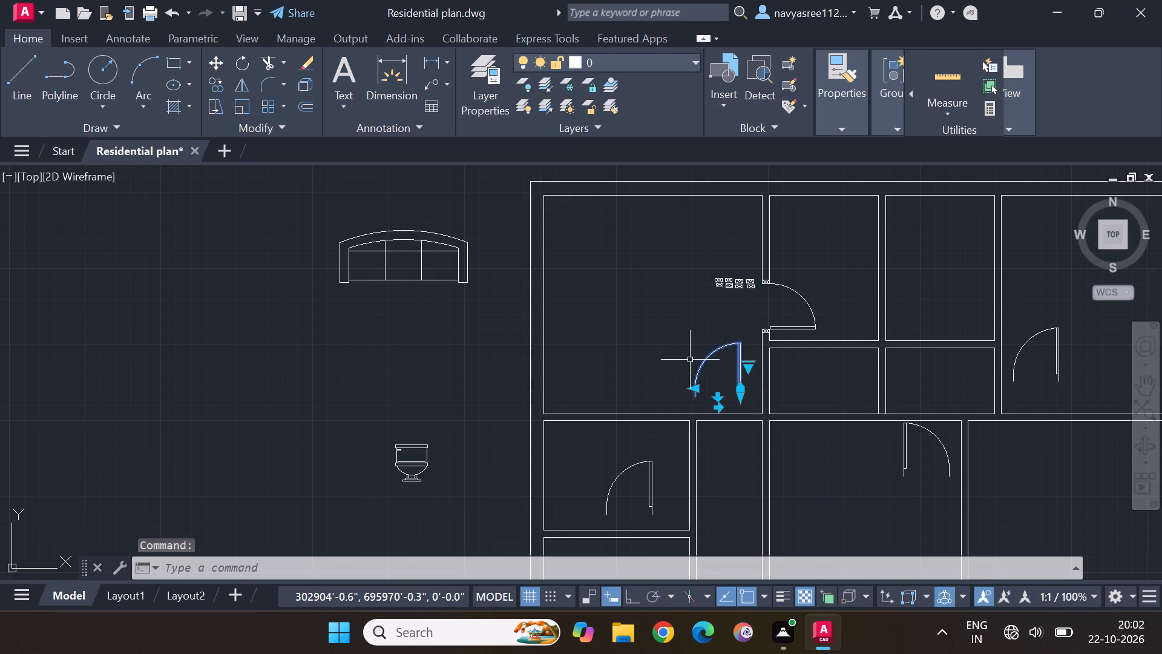
key(s)
key(c)
key(a)
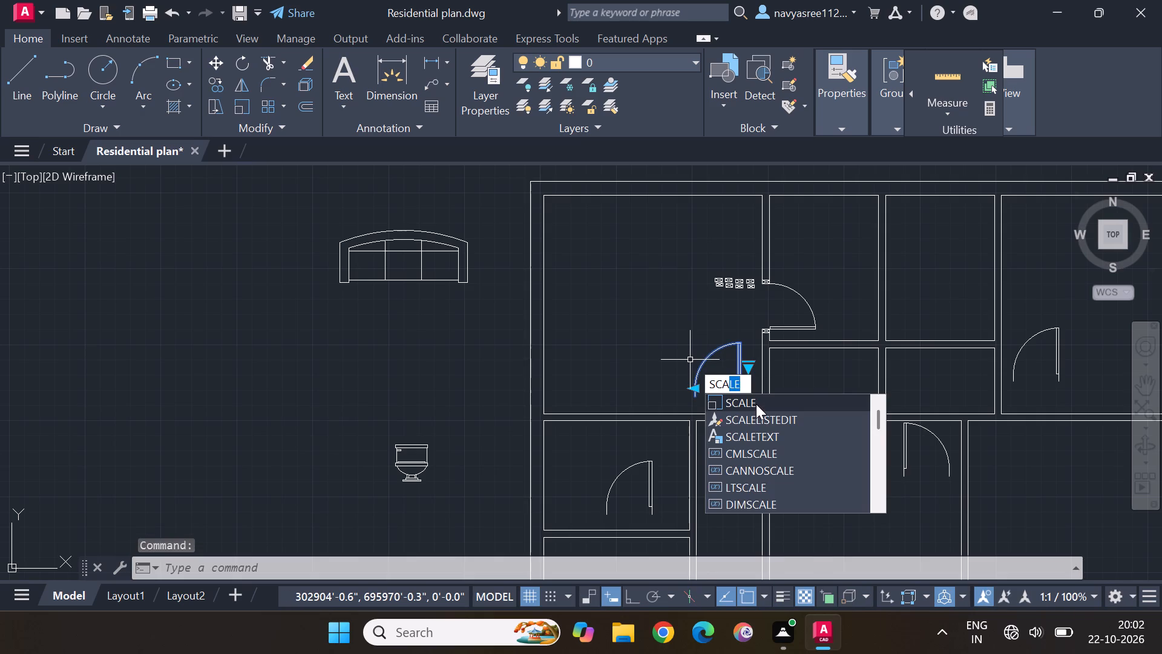
click(756, 404)
click(739, 397)
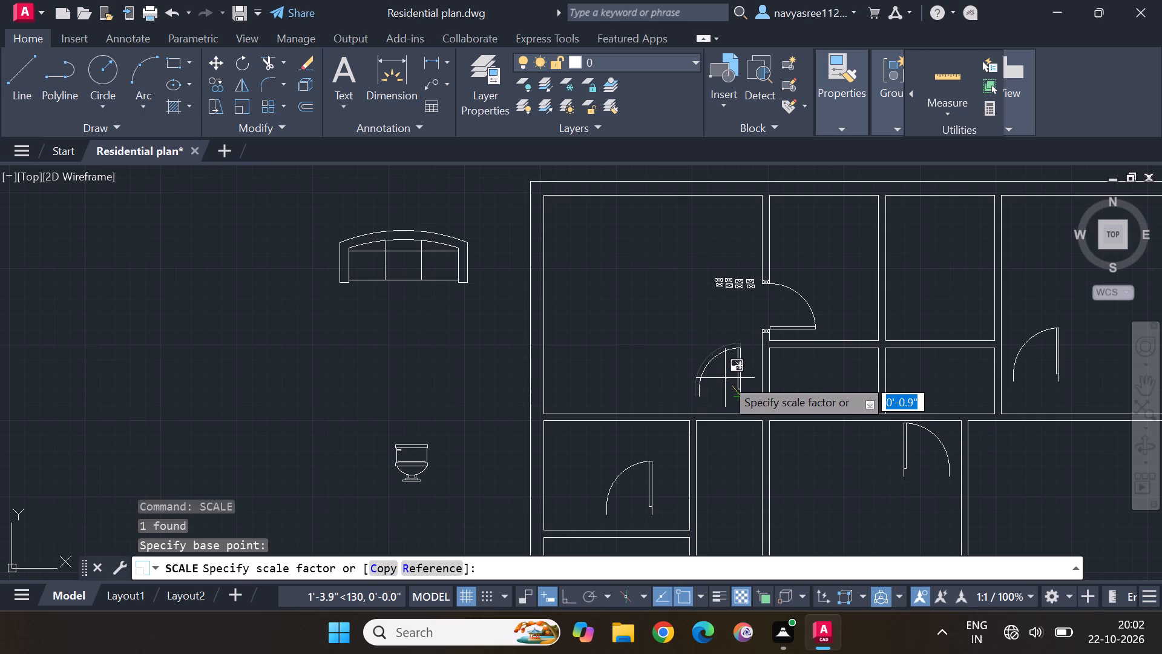
click(725, 378)
Move the scaled door down and right so its jamb ends rest on the room's bottom wall line.
scroll(754, 386, up, 3)
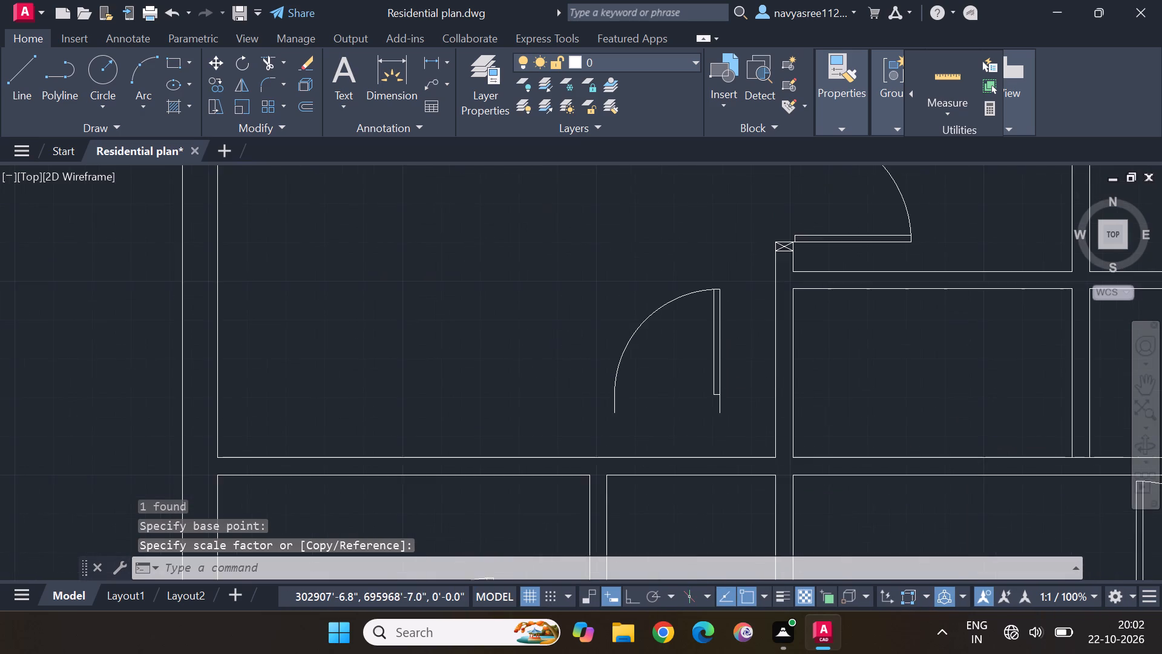
middle_drag(753, 389, 776, 308)
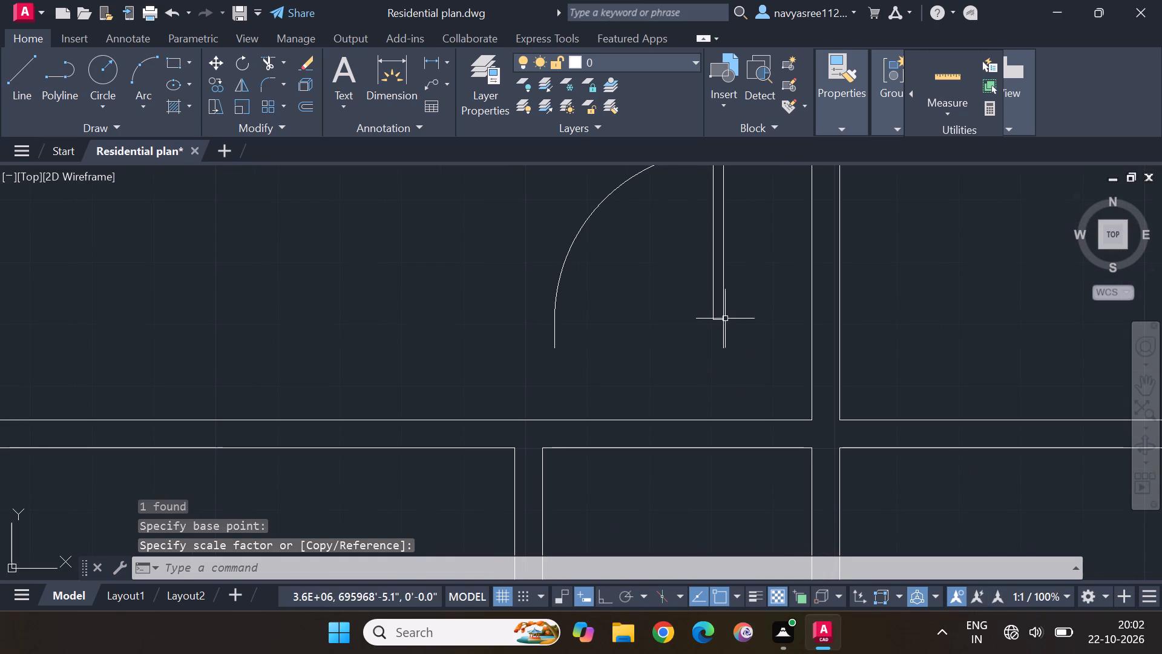
click(723, 319)
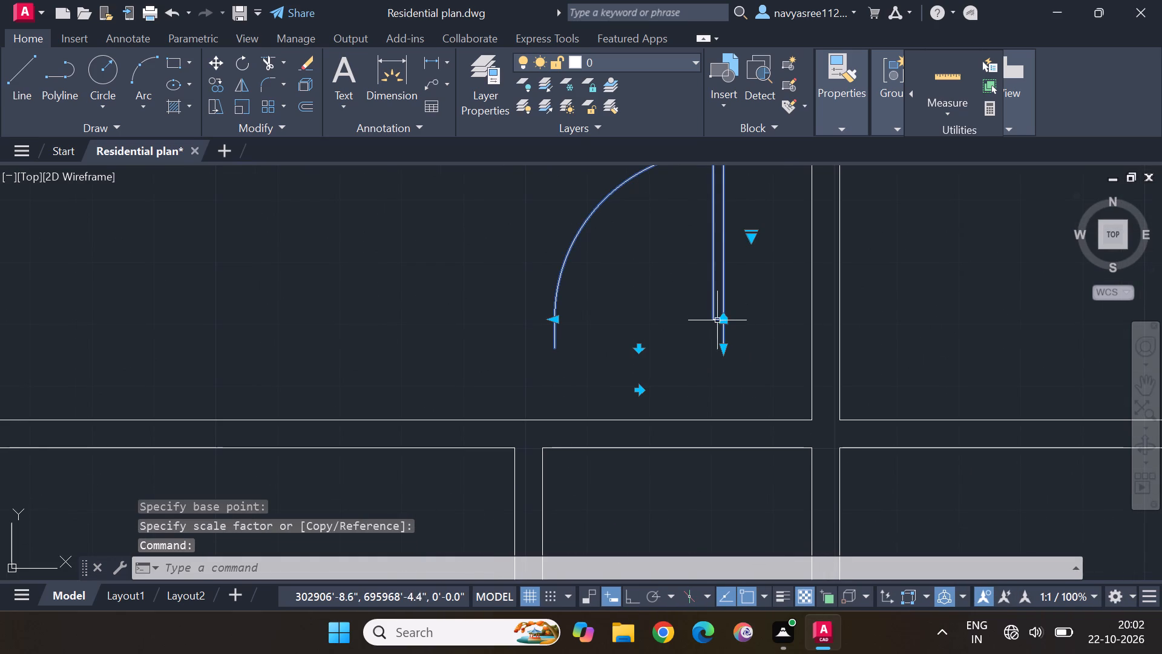
click(721, 319)
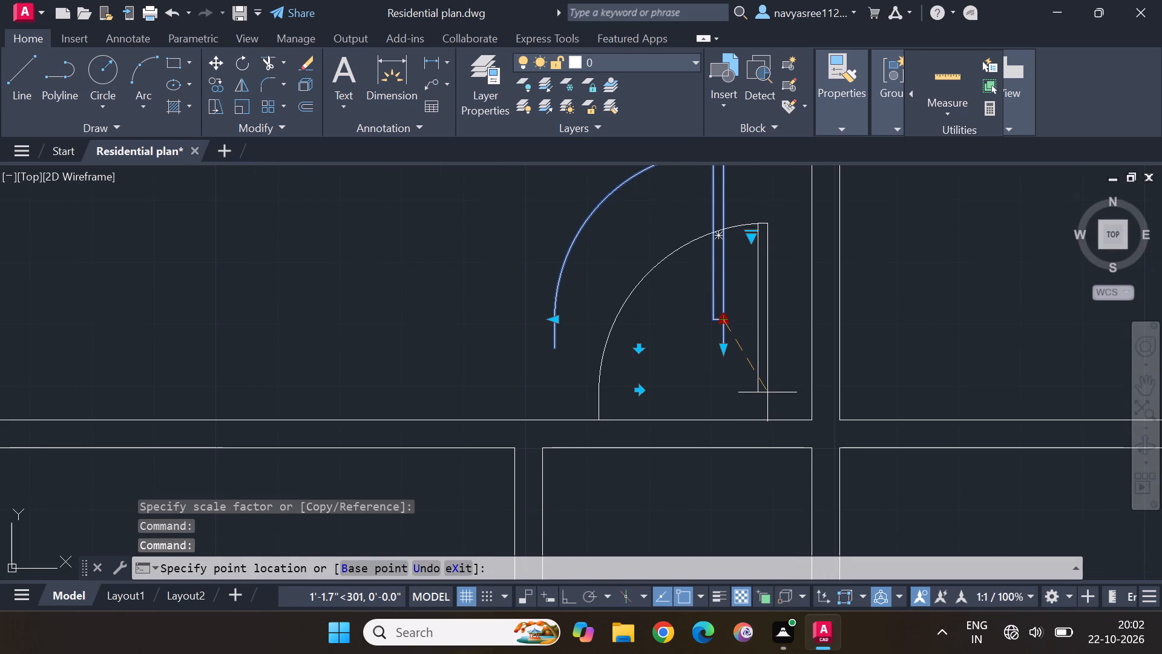
click(767, 392)
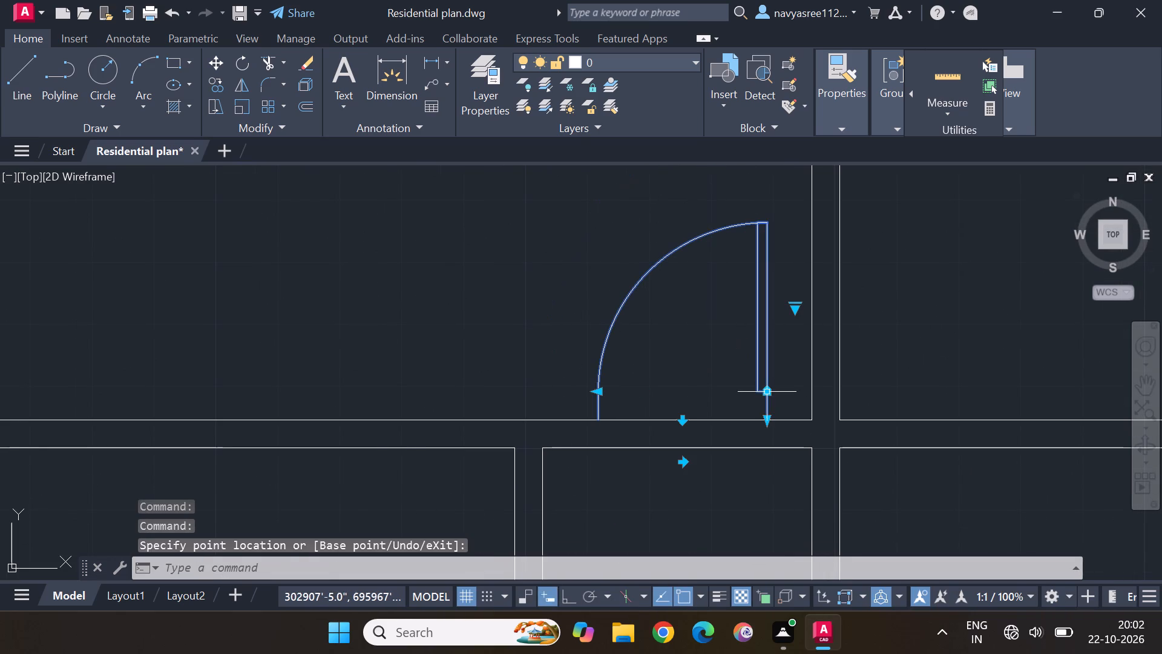
Move the upper-left spare jamb box from the group into the horizontal wall, just below the scaled door's hinge-side end.
middle_drag(746, 490, 746, 394)
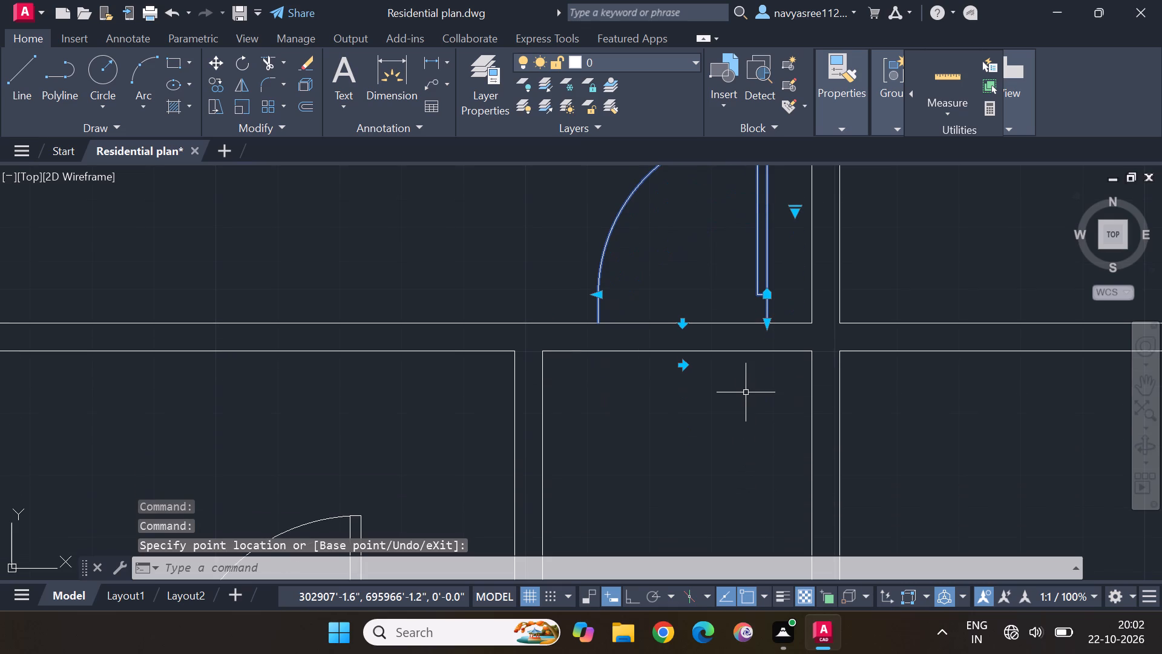
key(Escape)
key(Escape)
scroll(744, 387, down, 2)
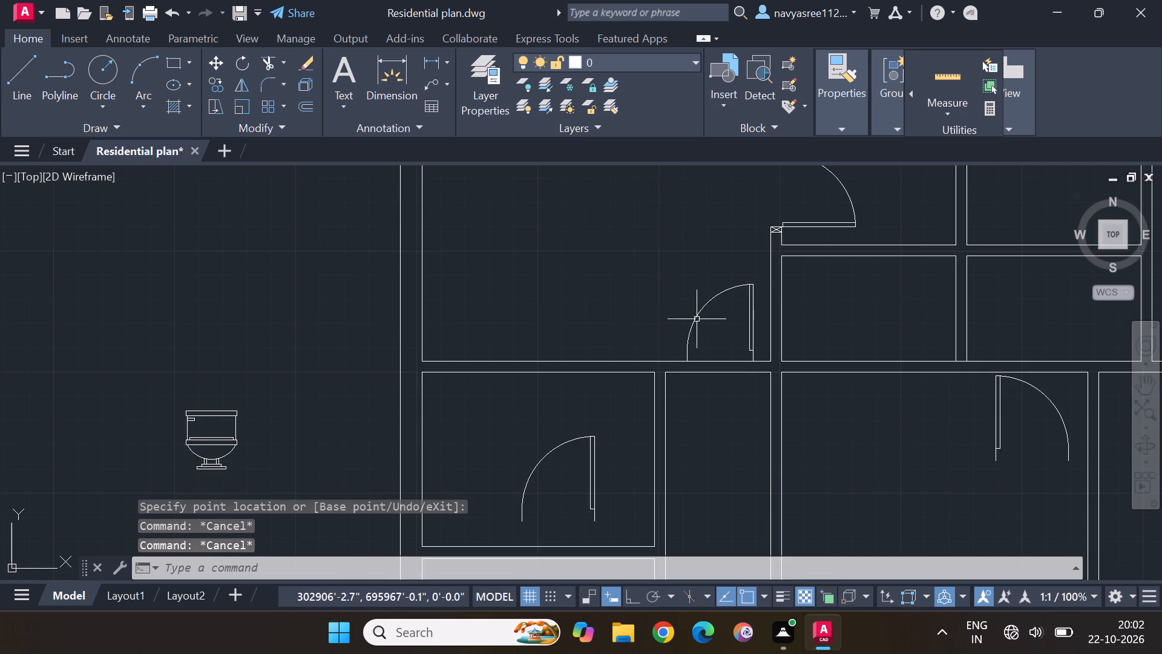
middle_drag(651, 174, 652, 305)
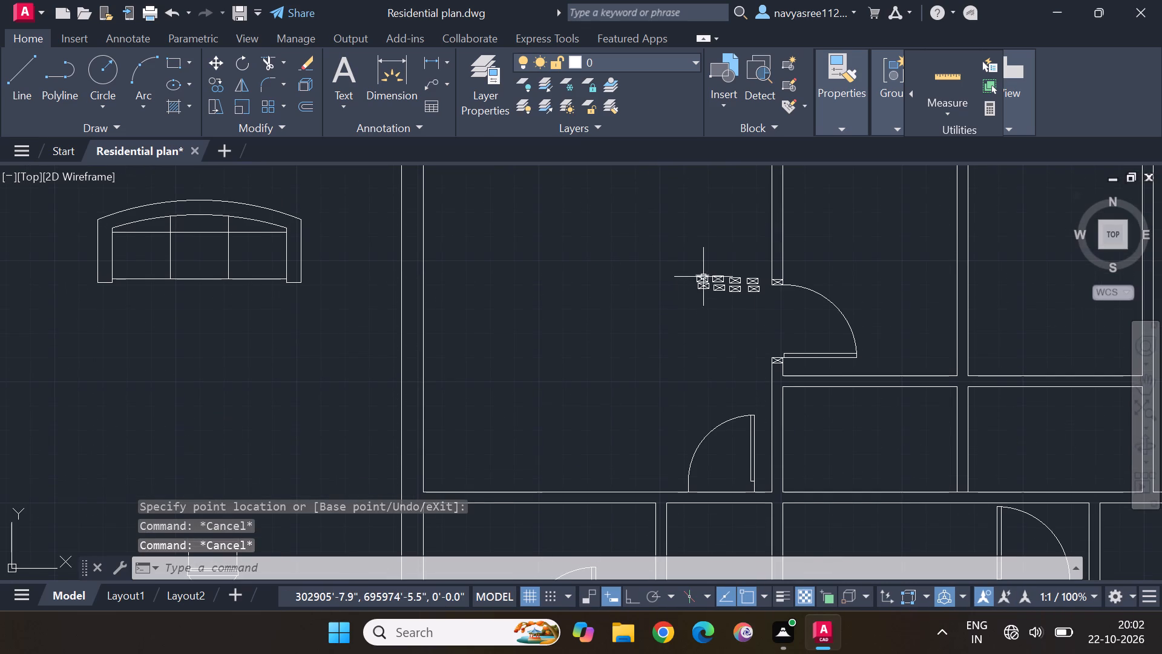
scroll(703, 277, up, 4)
click(698, 281)
click(698, 272)
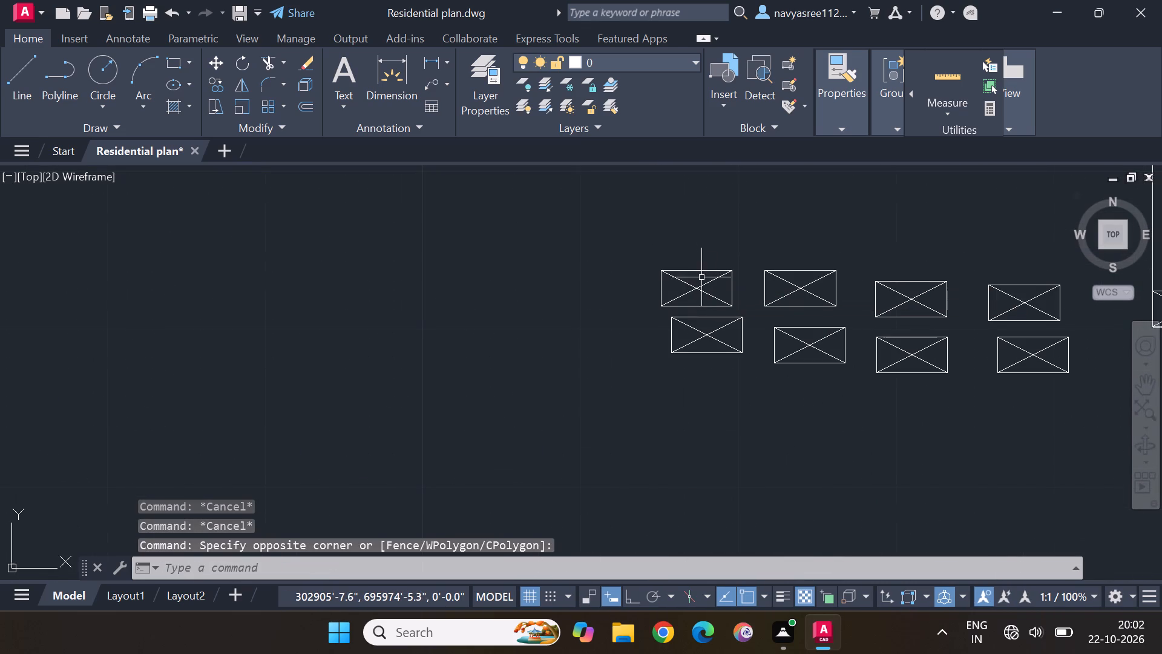
scroll(701, 295, up, 3)
drag(720, 342, 536, 329)
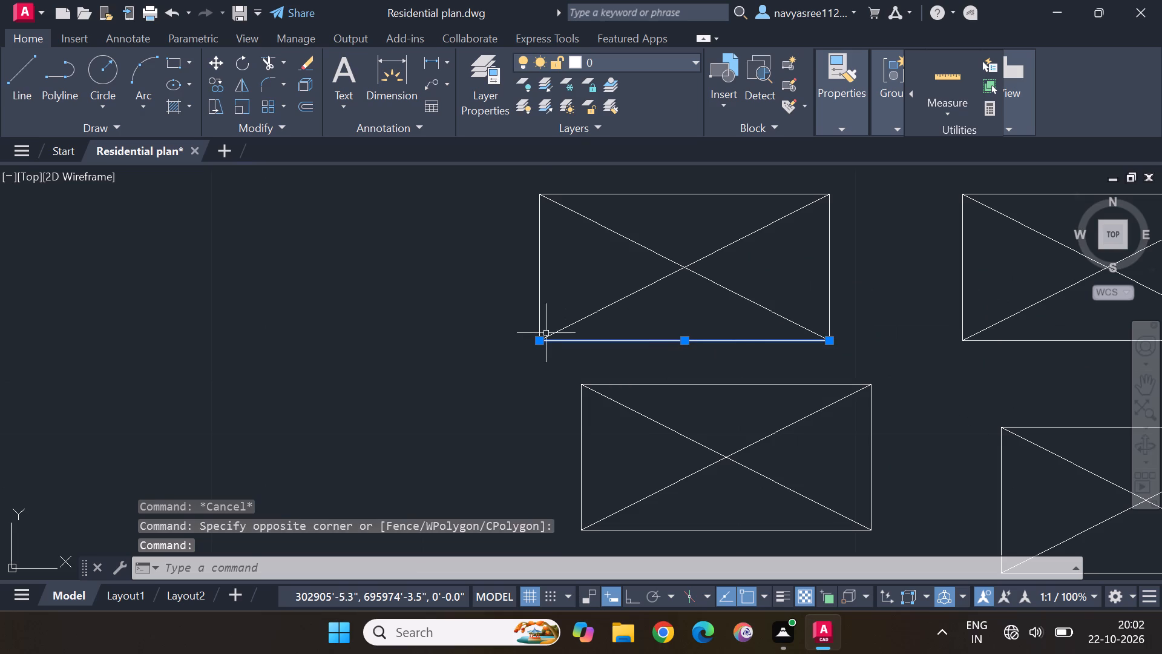
drag(536, 329, 537, 206)
drag(542, 203, 719, 202)
click(721, 191)
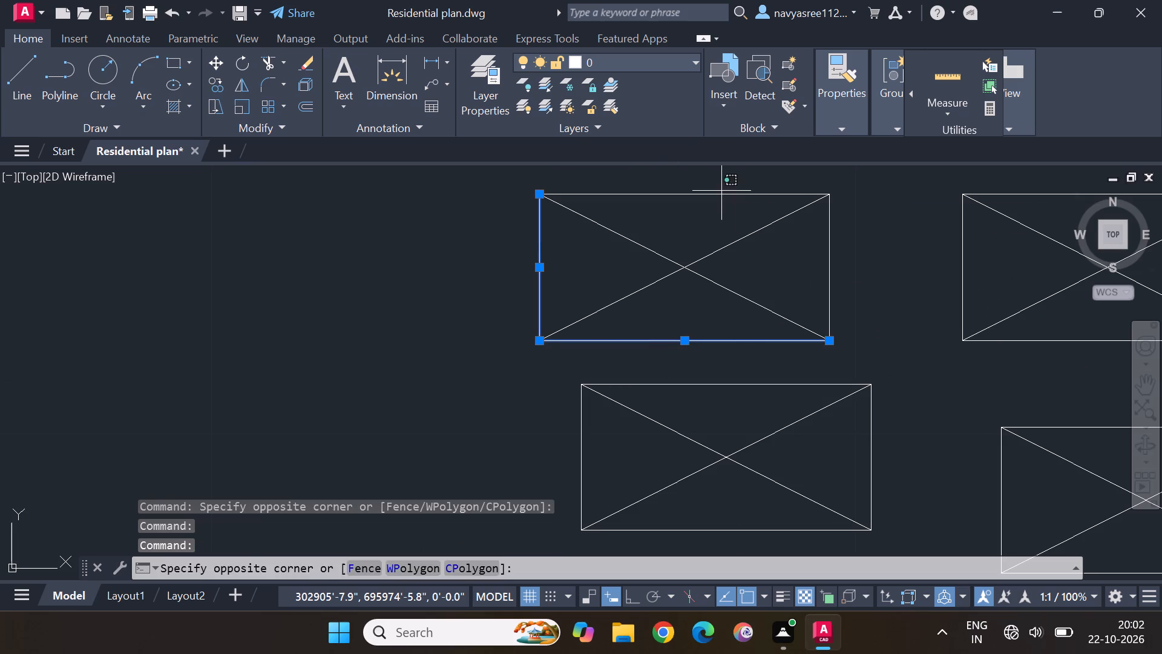
click(721, 193)
click(721, 194)
drag(738, 242, 738, 247)
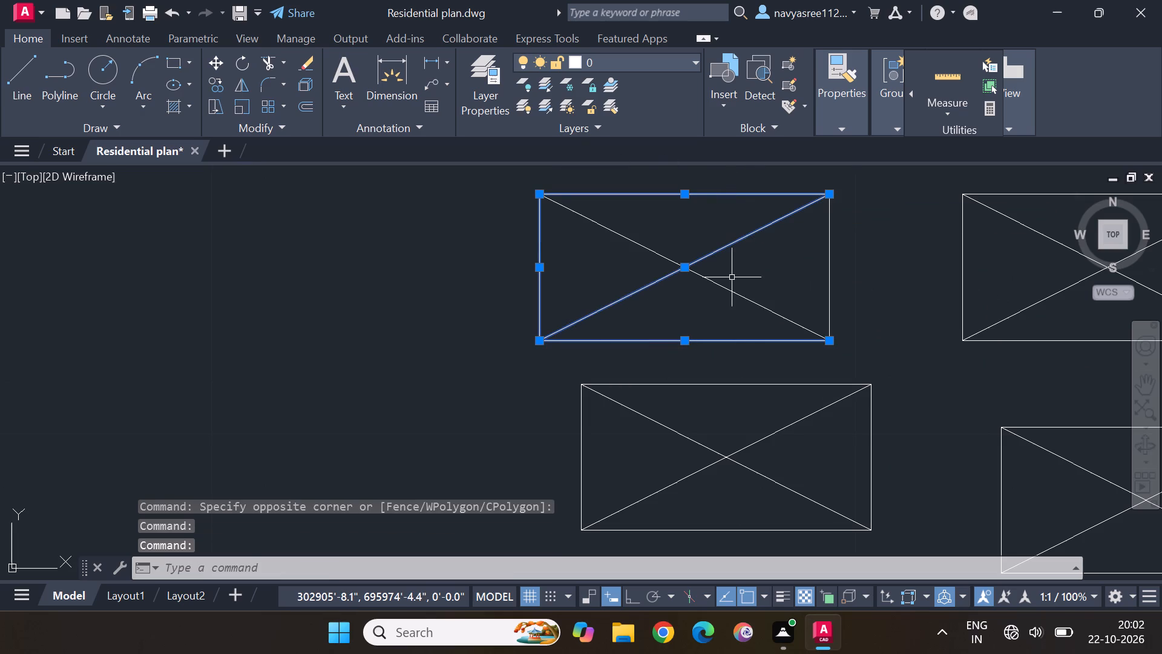
drag(730, 287, 735, 291)
click(832, 282)
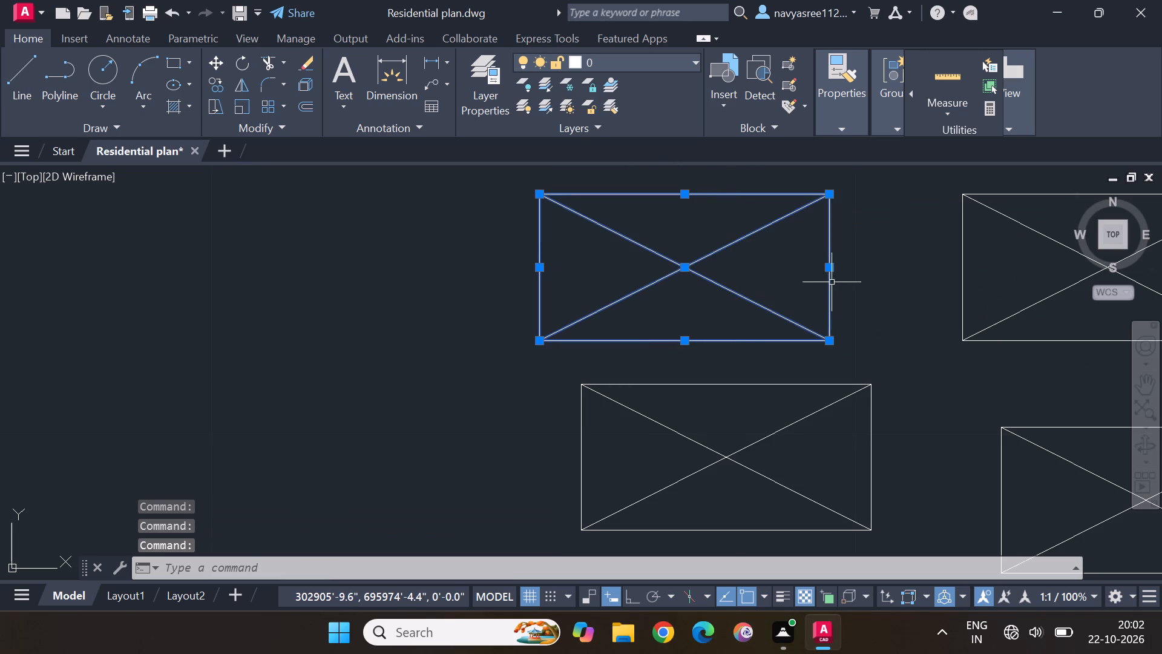
scroll(857, 273, down, 2)
middle_drag(882, 323, 873, 266)
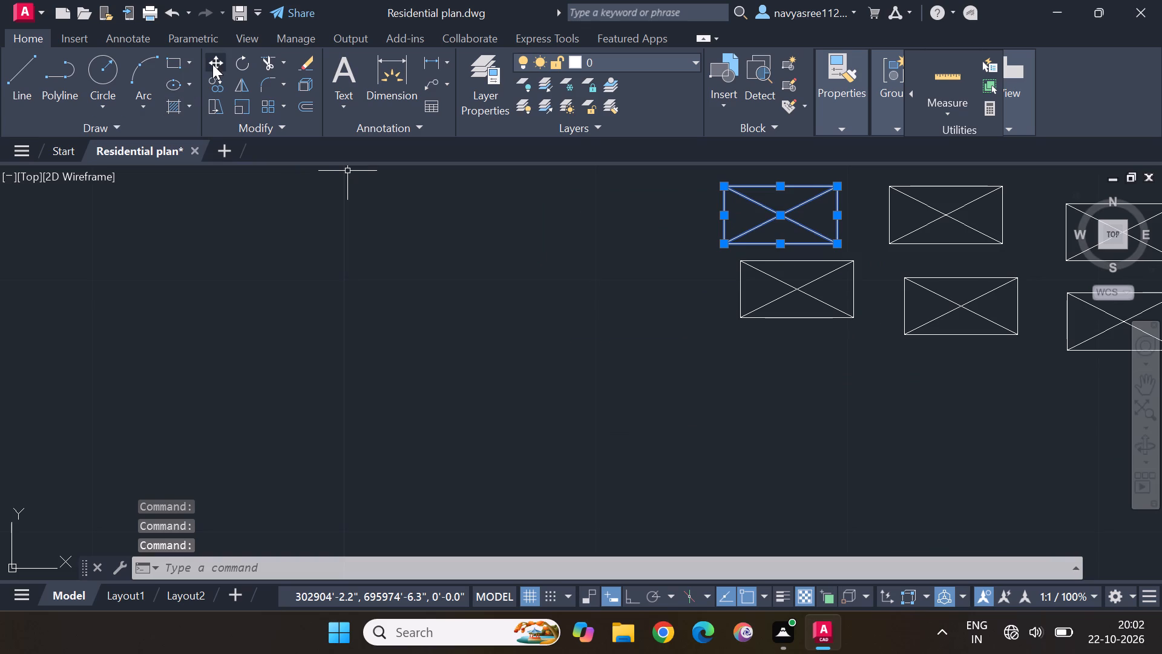
click(215, 62)
scroll(747, 441, down, 2)
middle_drag(831, 518, 798, 356)
scroll(798, 355, down, 2)
middle_drag(793, 405, 793, 369)
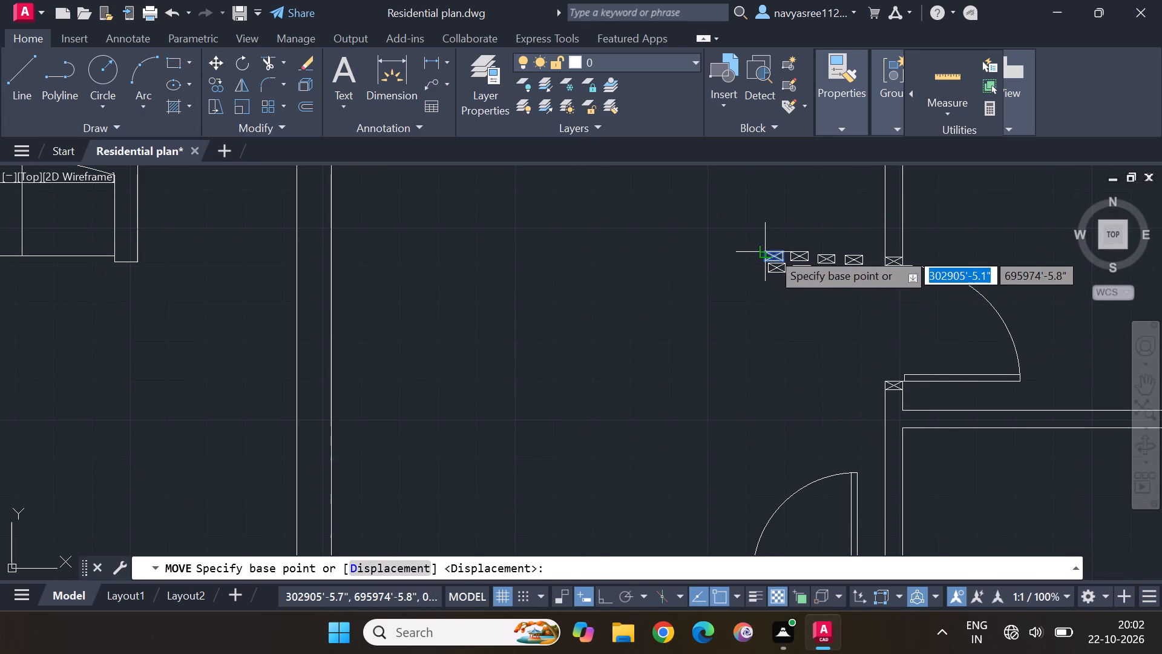
click(771, 251)
middle_drag(744, 453, 740, 266)
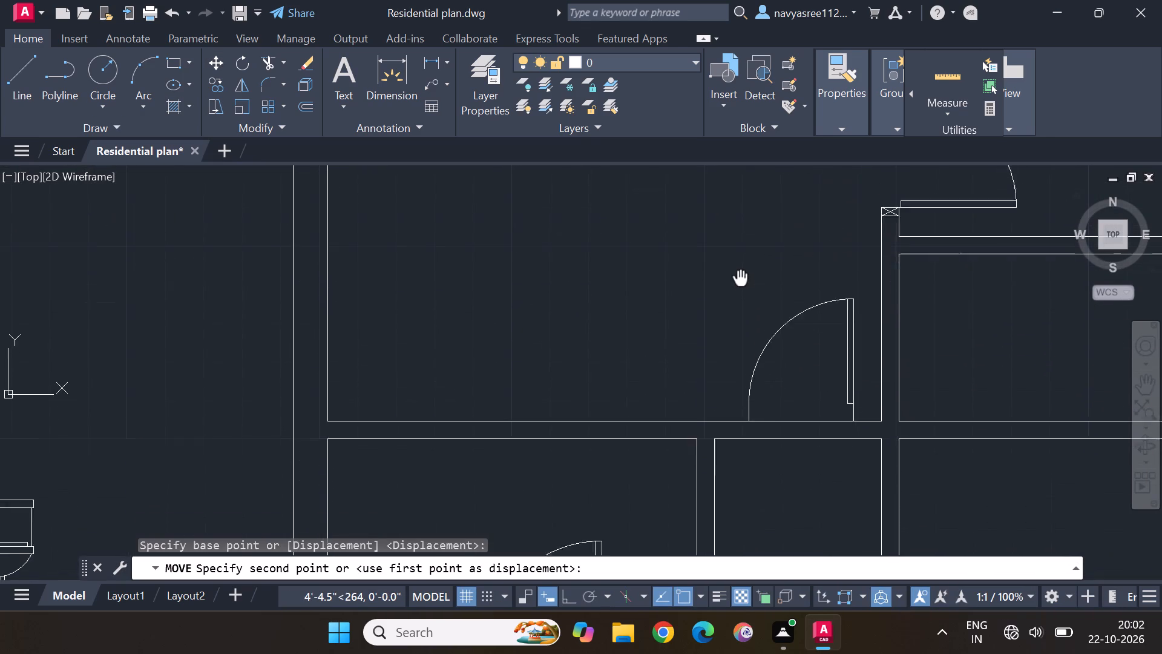
middle_drag(740, 266, 740, 264)
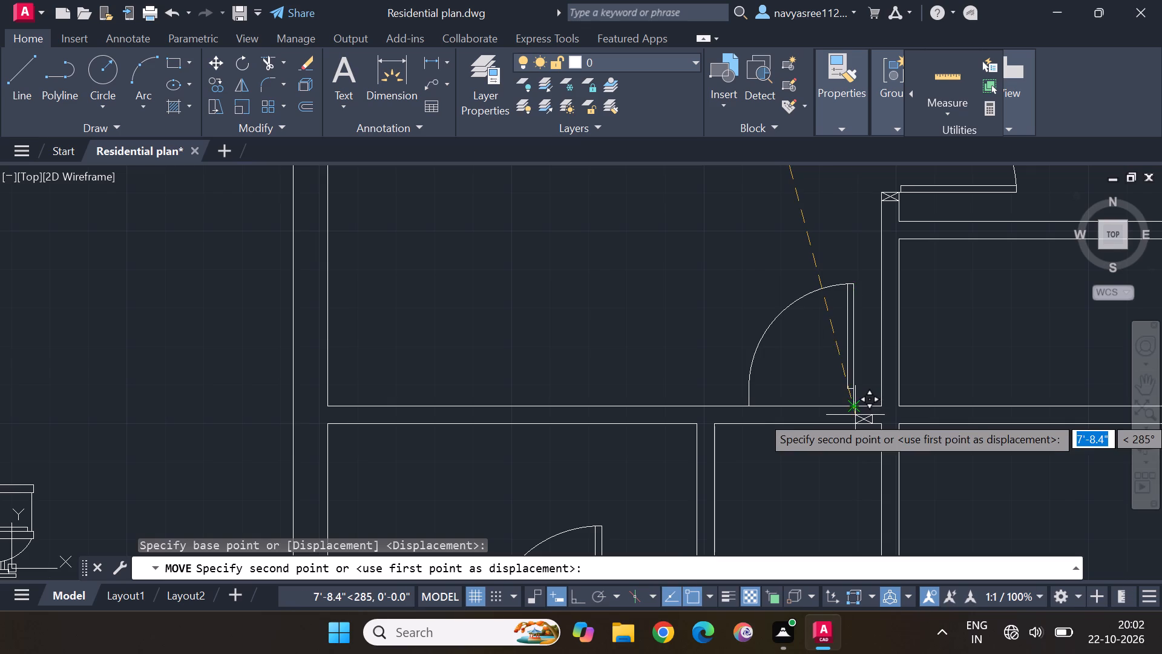
scroll(855, 415, up, 3)
click(845, 405)
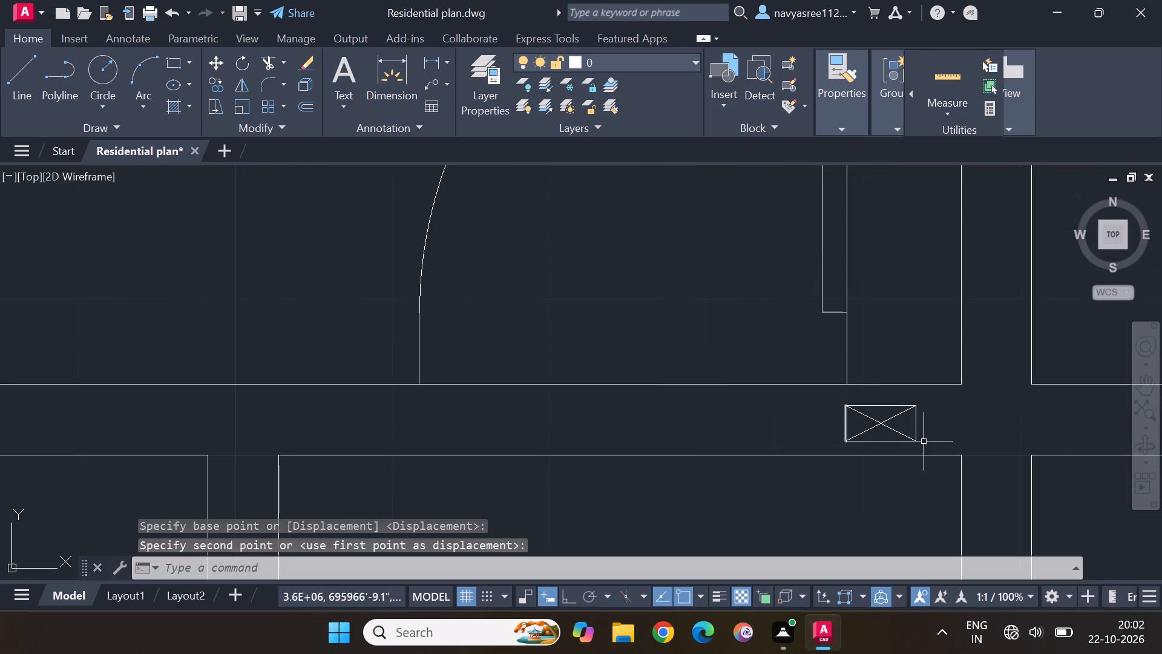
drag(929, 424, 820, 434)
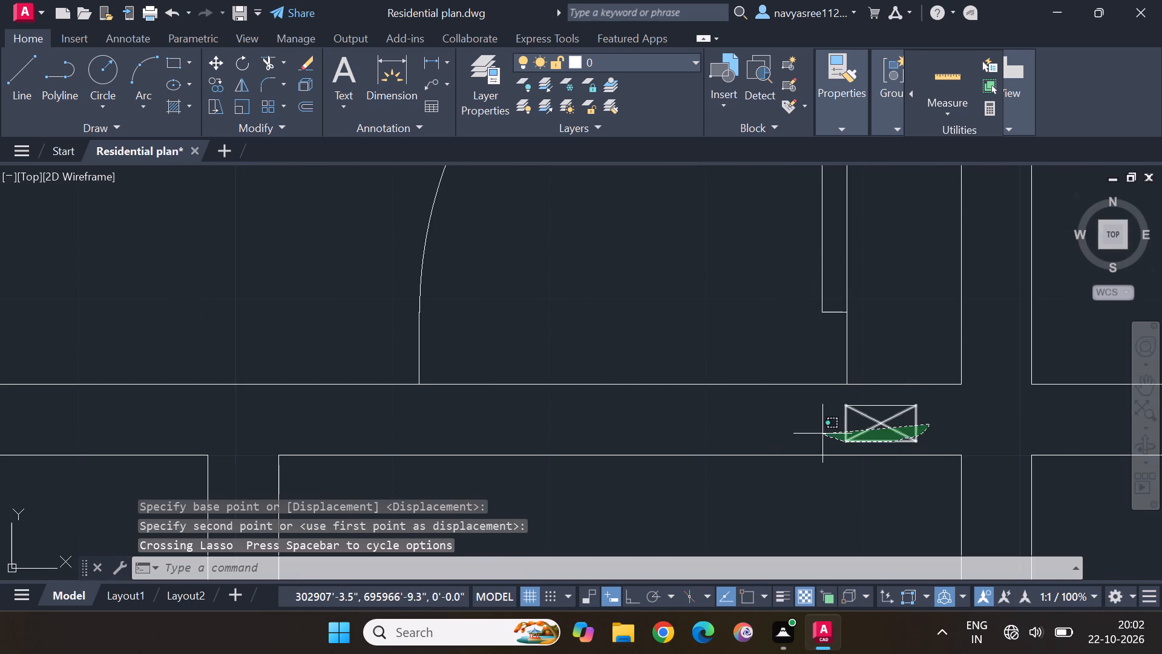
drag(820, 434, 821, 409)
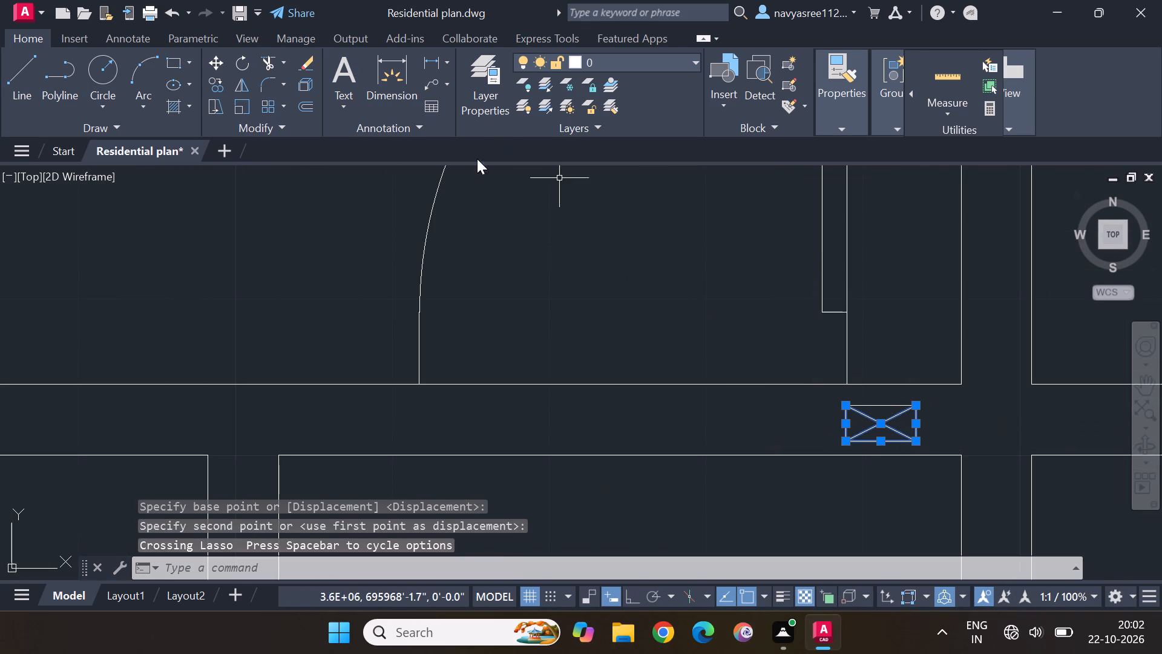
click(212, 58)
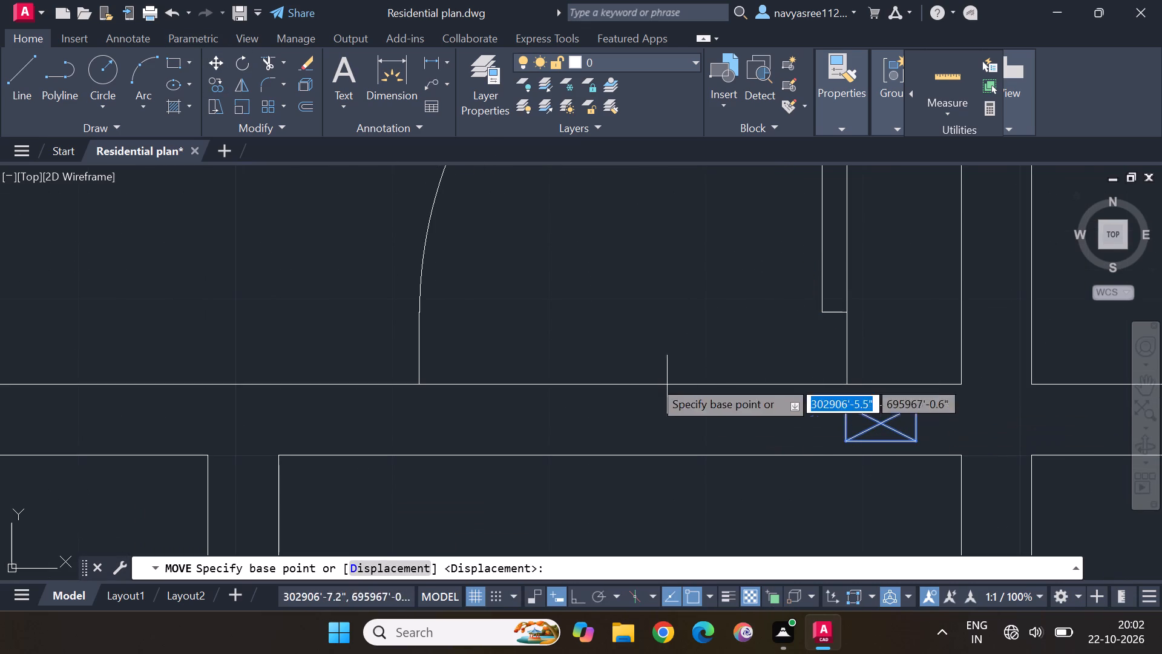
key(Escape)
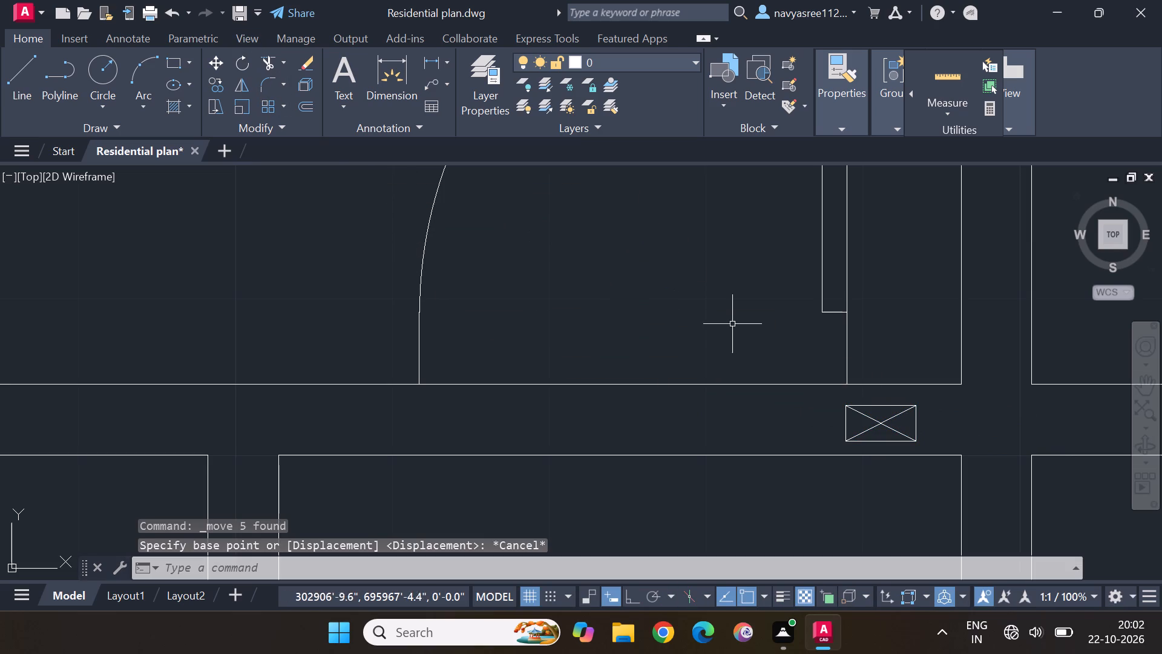
Rotate the jamb box in the wall 90° about its centre so it stands upright between the wall lines.
drag(956, 421, 846, 425)
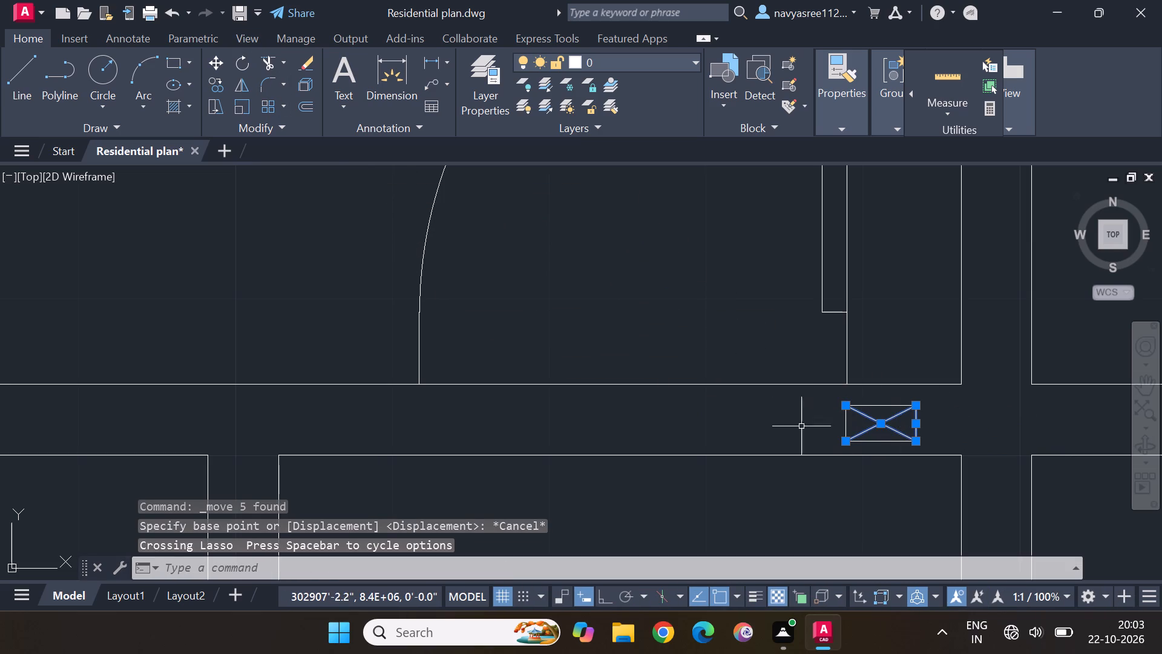
click(882, 405)
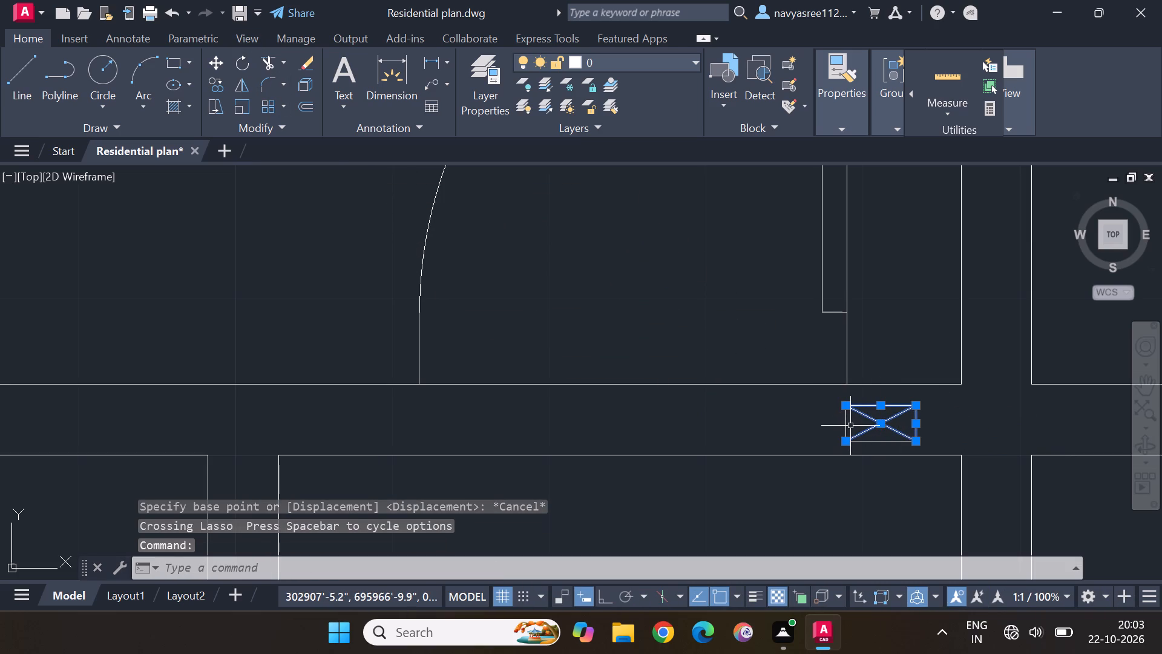
click(847, 428)
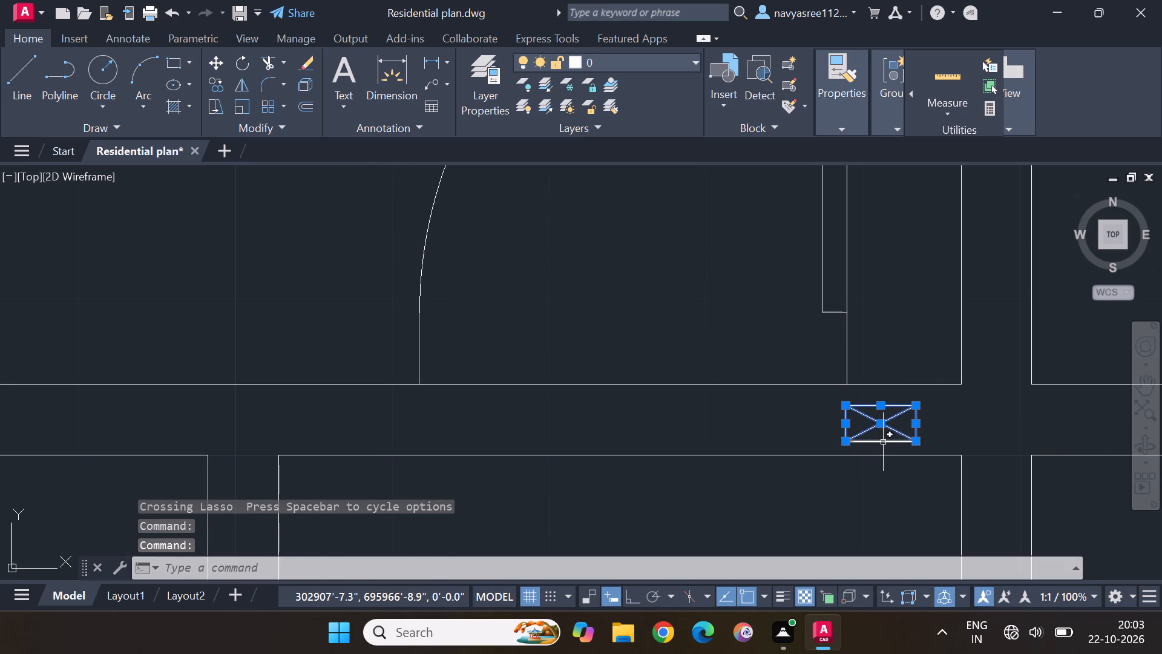
click(885, 441)
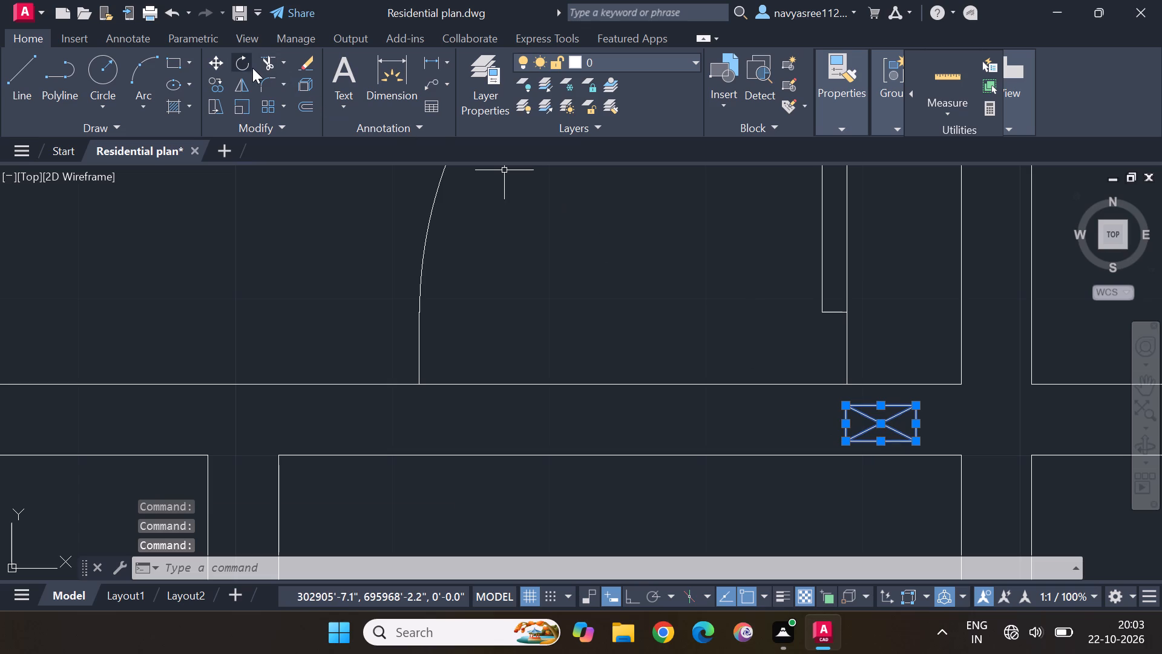
click(242, 67)
click(883, 424)
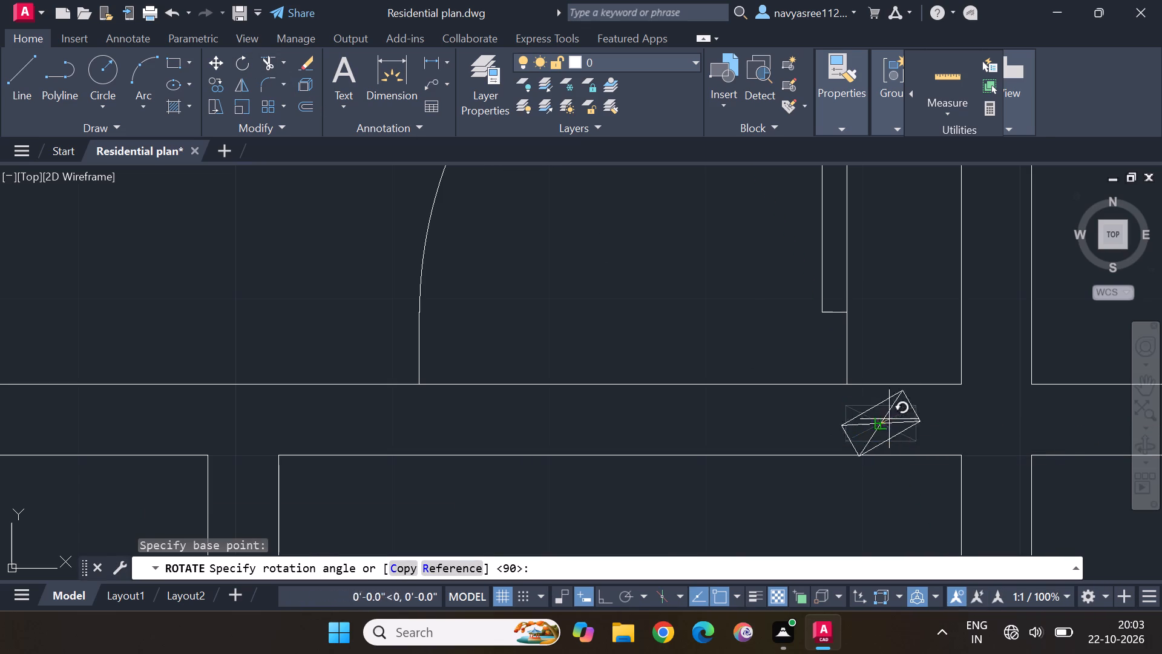
click(879, 373)
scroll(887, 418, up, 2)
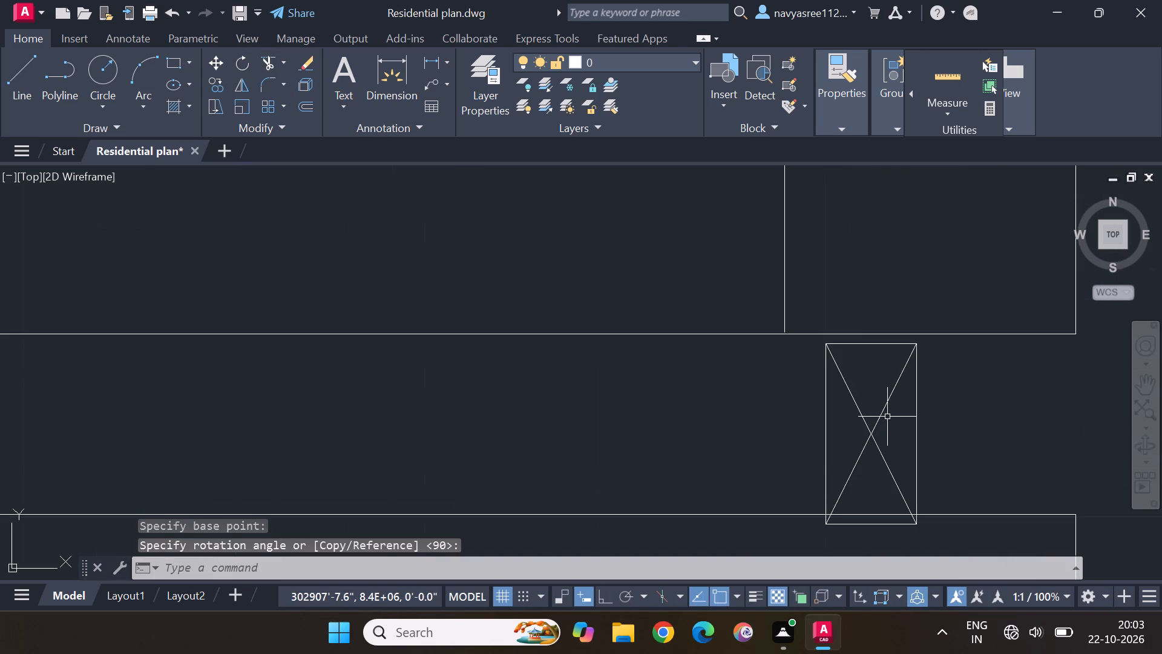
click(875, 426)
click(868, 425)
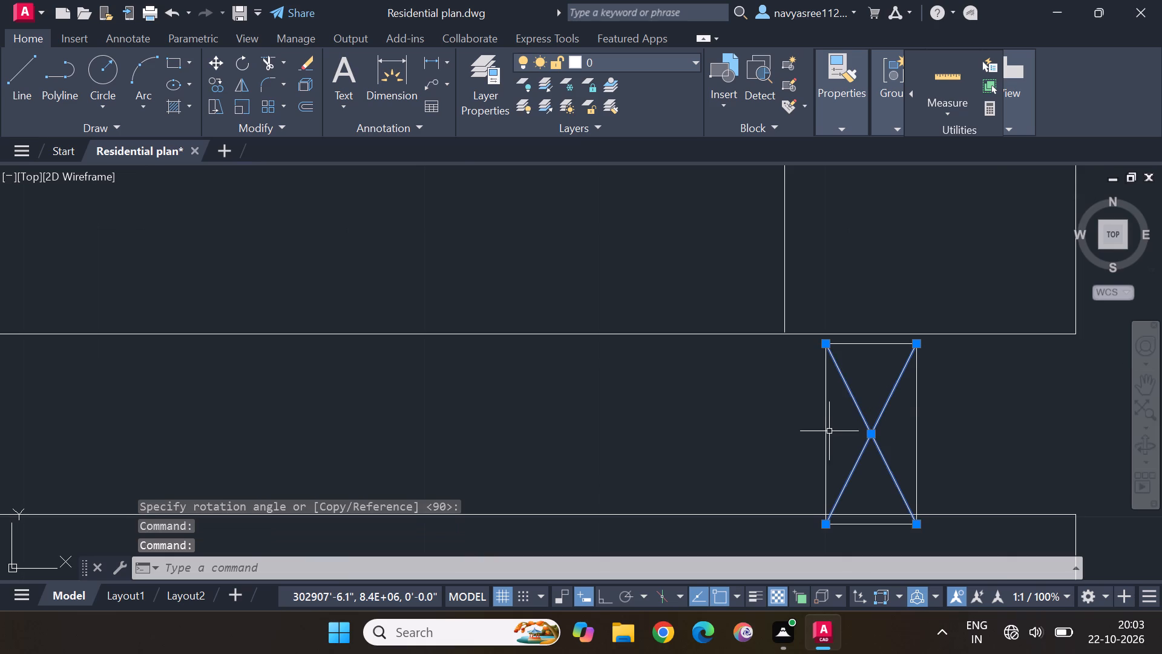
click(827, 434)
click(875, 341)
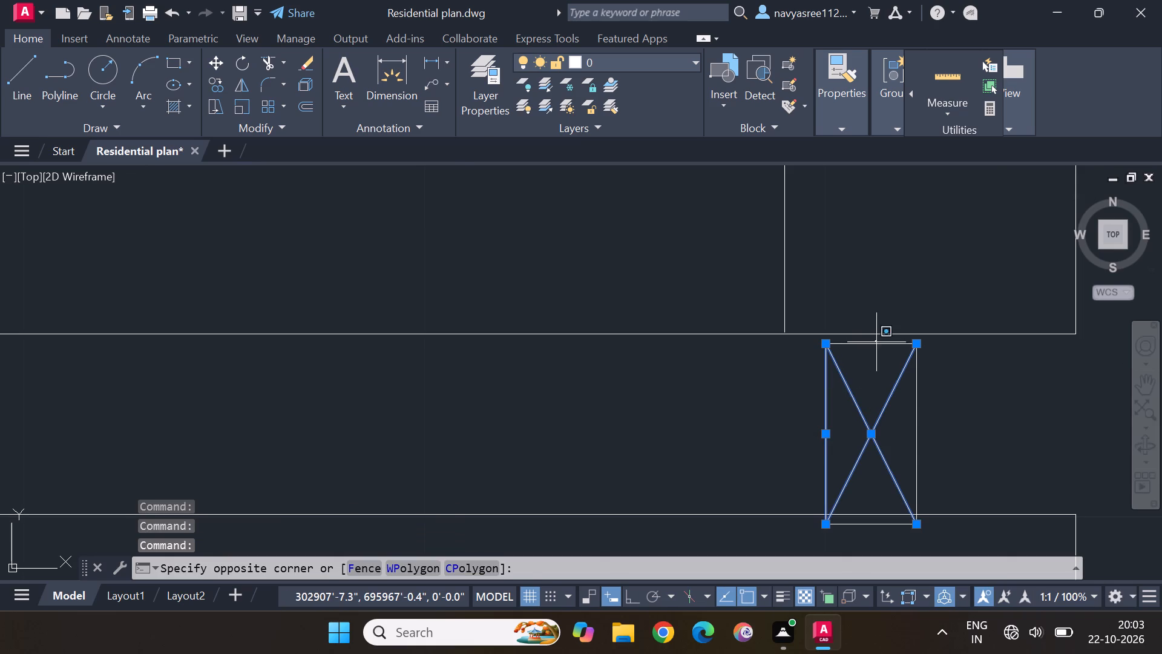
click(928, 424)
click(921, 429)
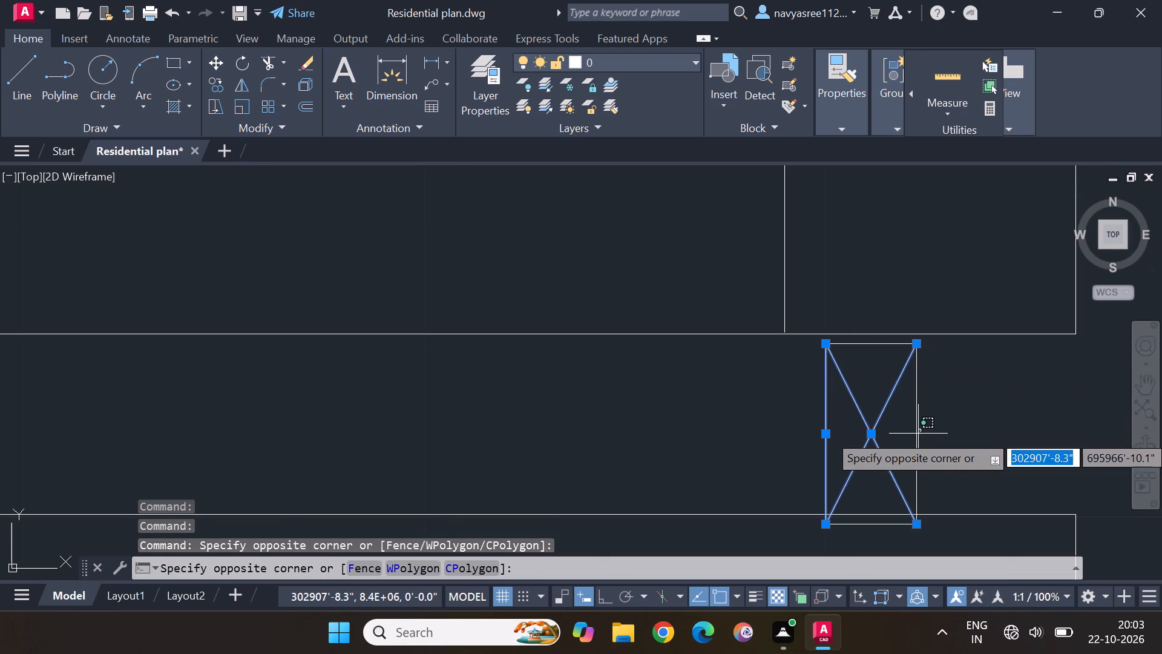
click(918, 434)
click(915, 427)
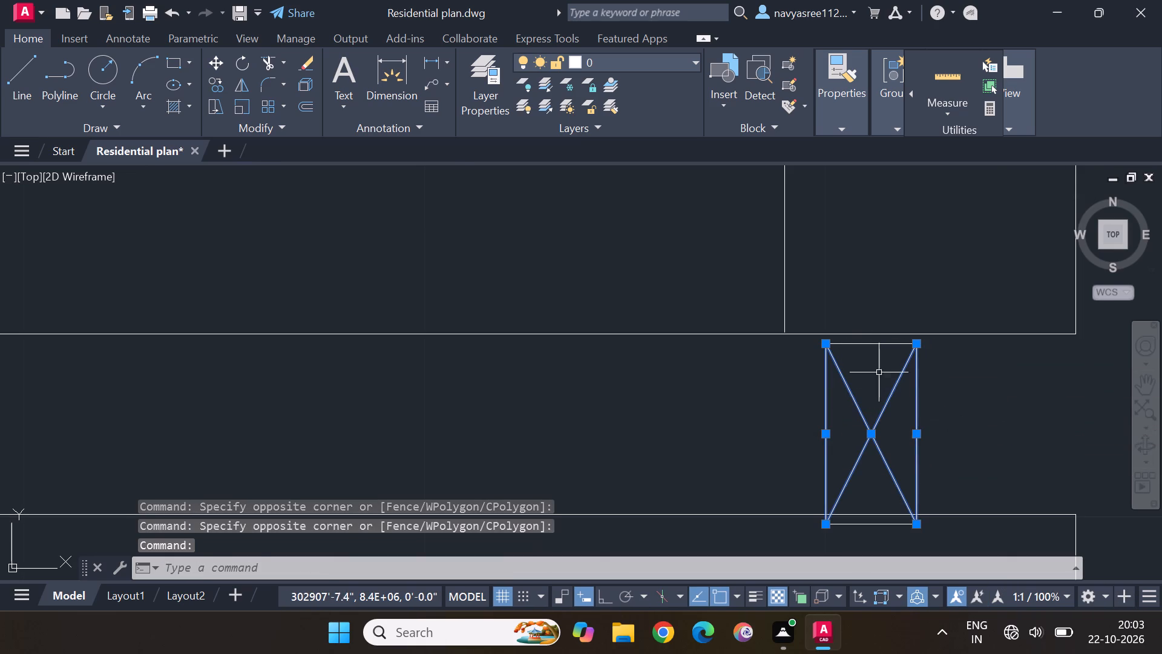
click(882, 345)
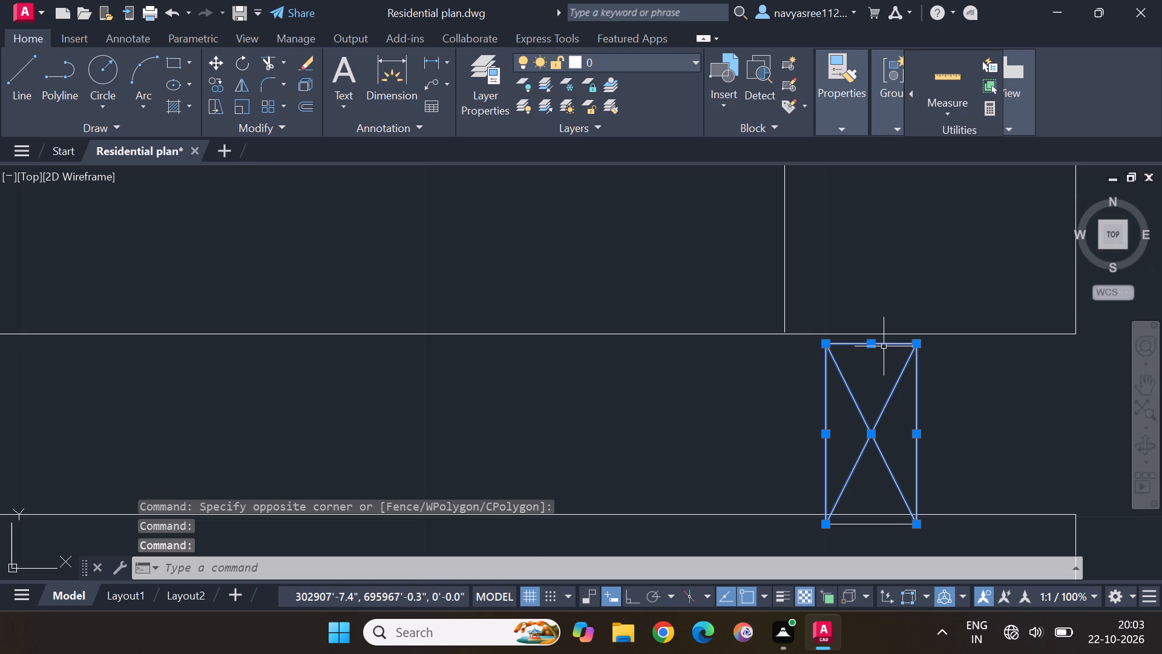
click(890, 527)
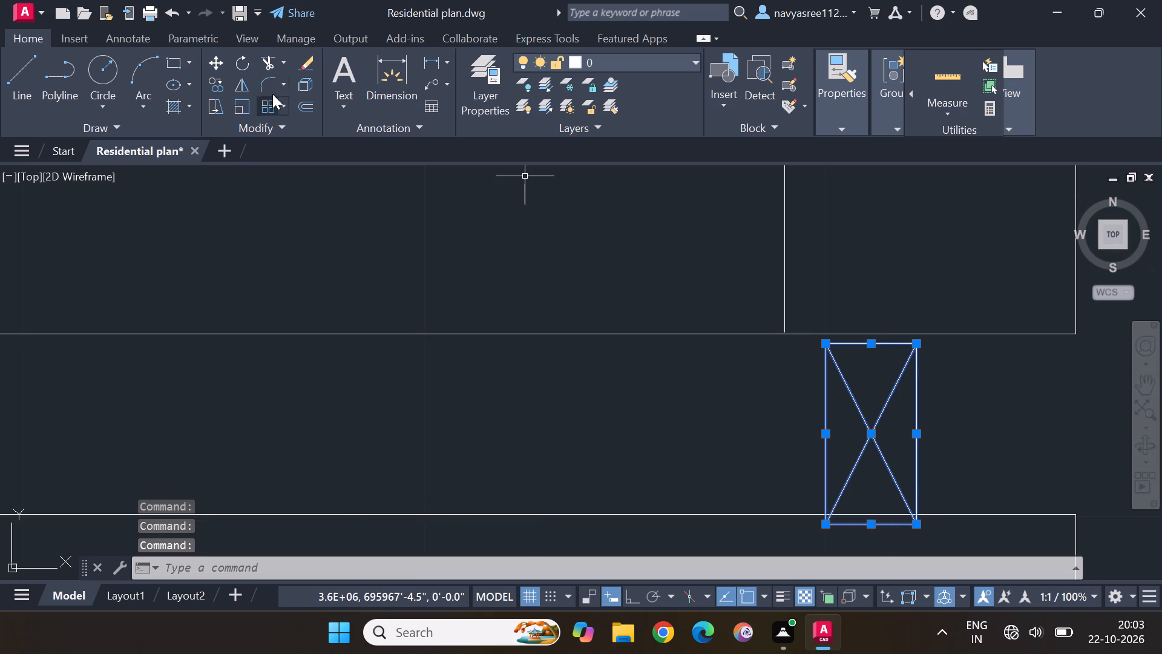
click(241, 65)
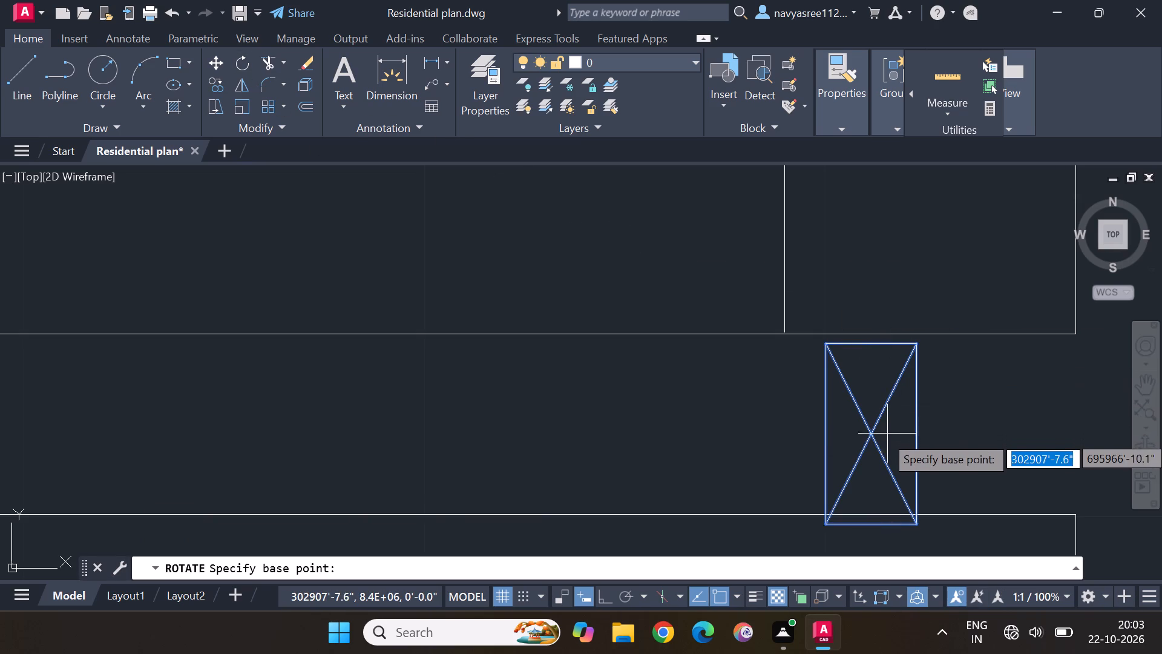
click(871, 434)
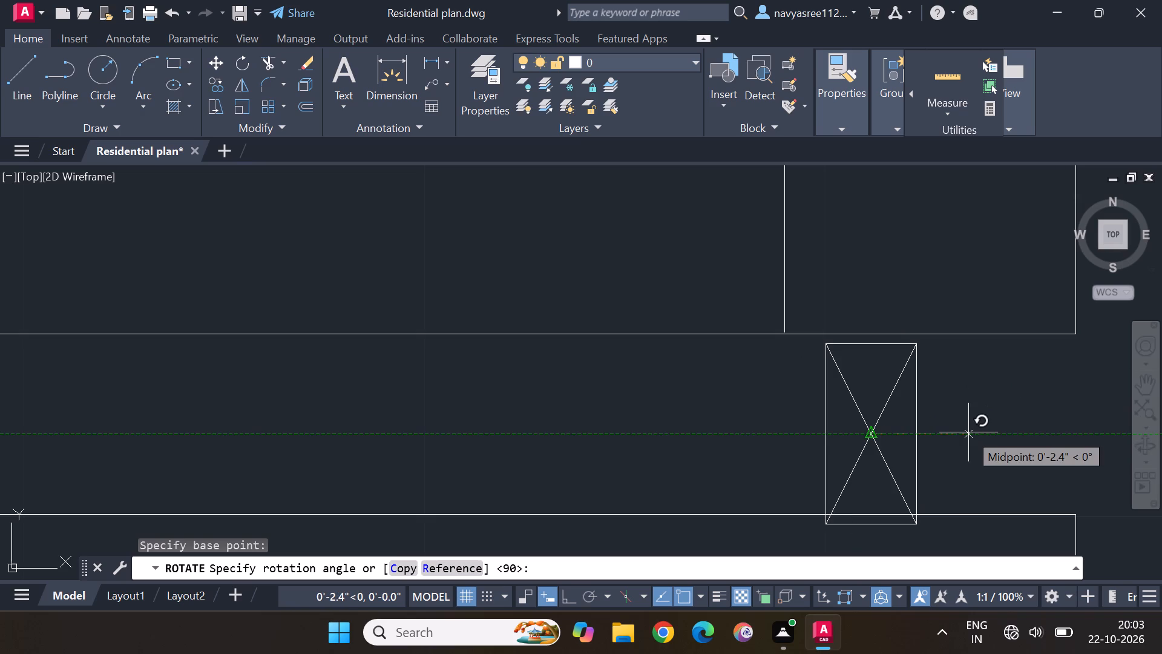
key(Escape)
Move the upright jamb box about 5.8" left so it fits exactly between the two horizontal wall lines below the door's hinge side.
drag(959, 417, 824, 461)
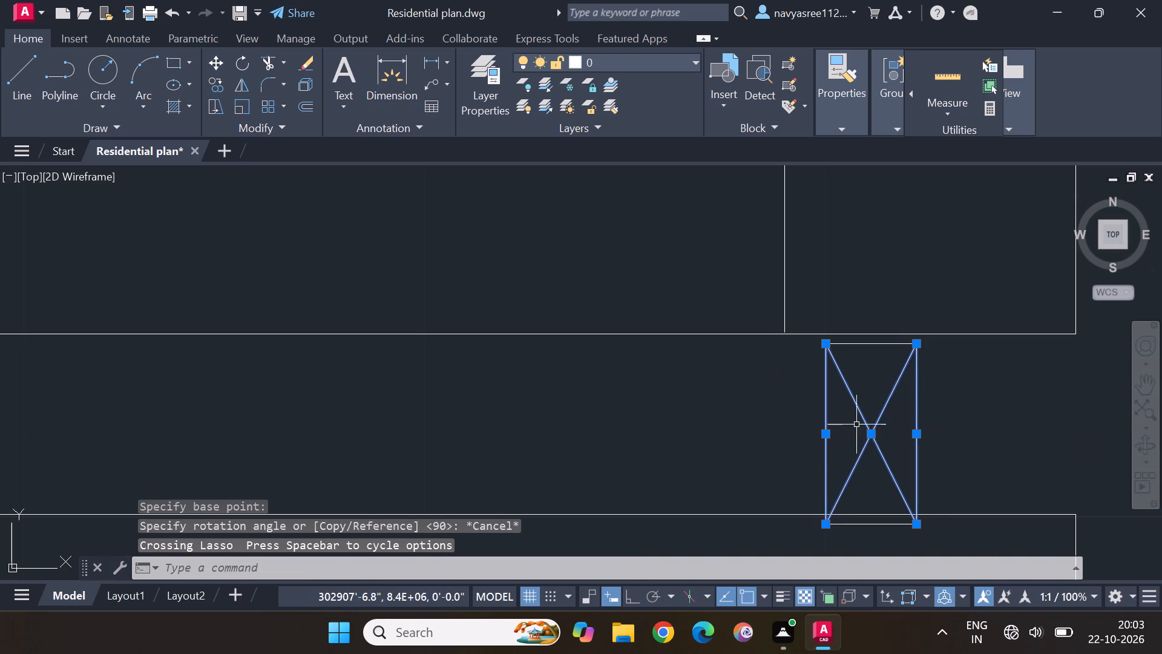
drag(876, 343, 878, 349)
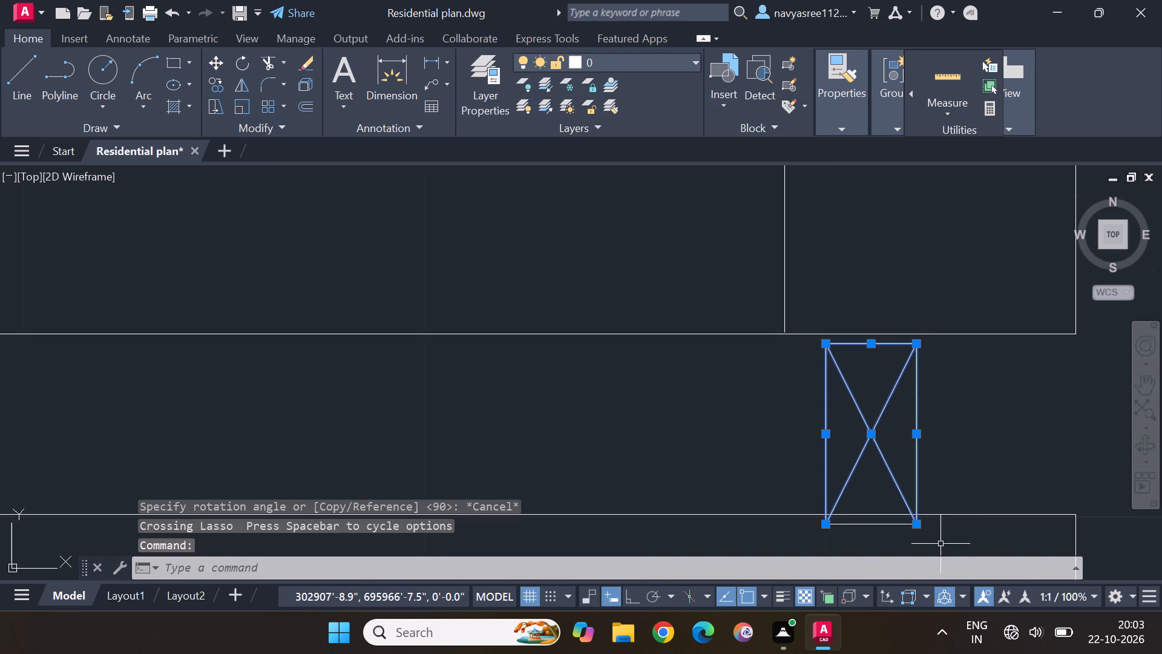
click(888, 525)
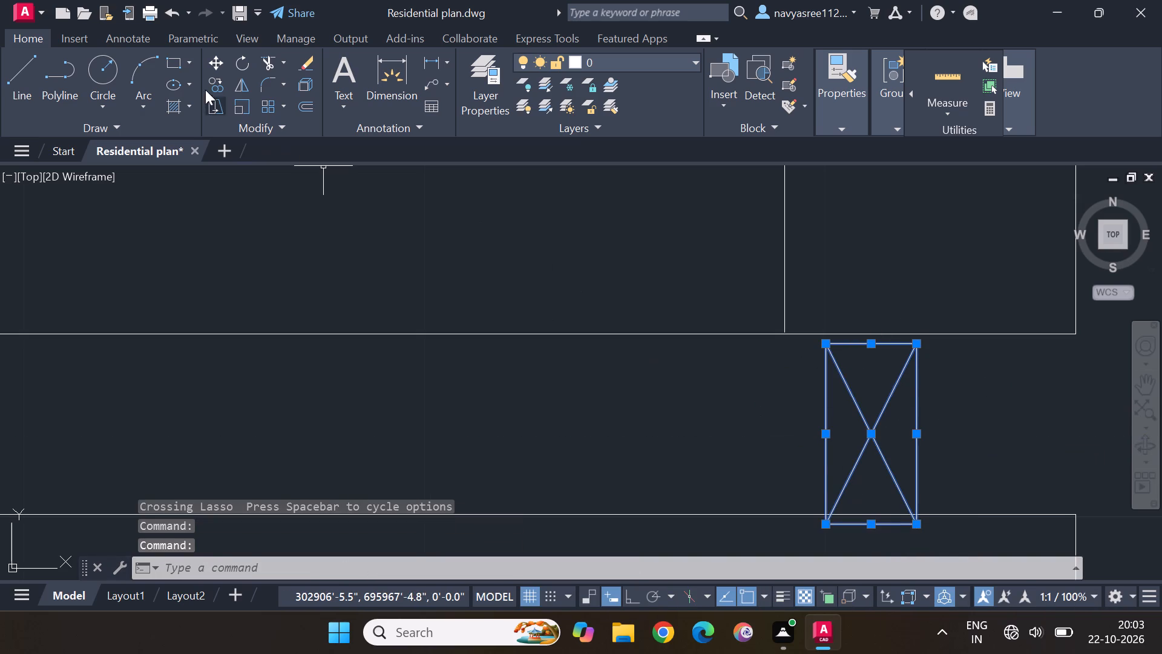
click(212, 61)
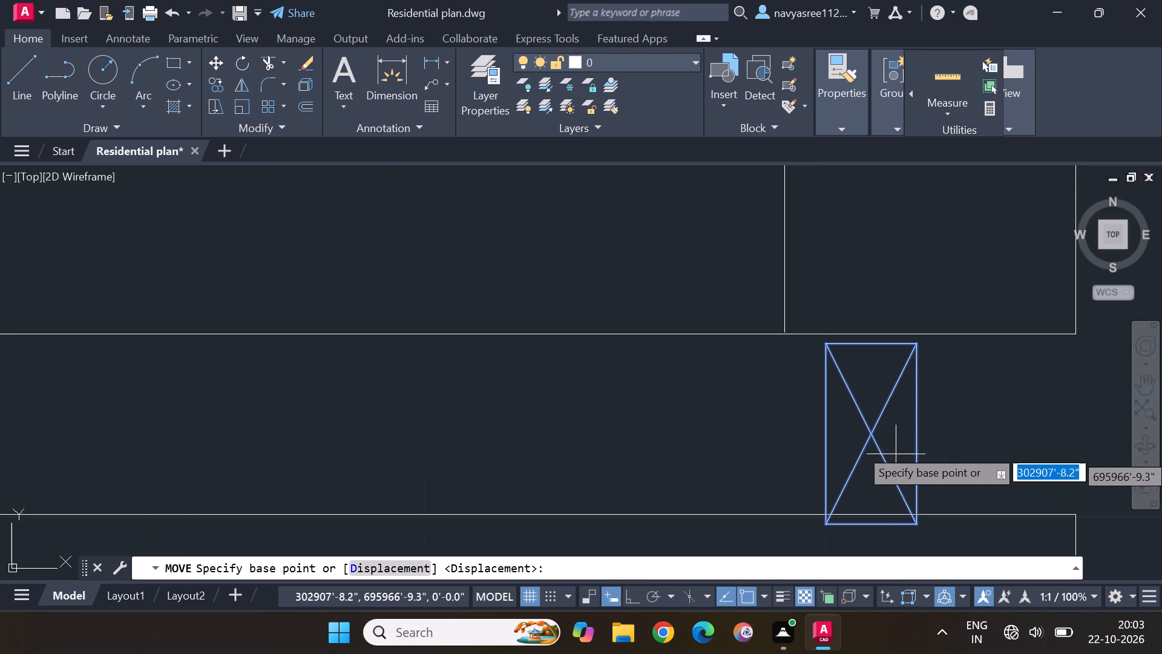
click(868, 434)
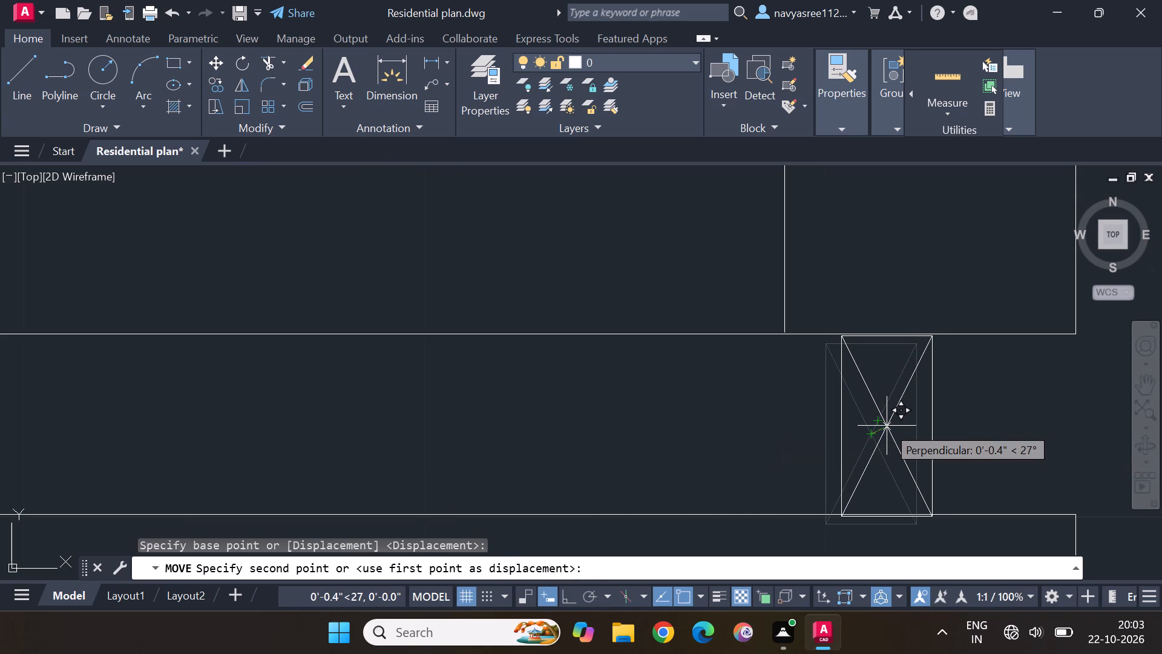
scroll(887, 426, down, 2)
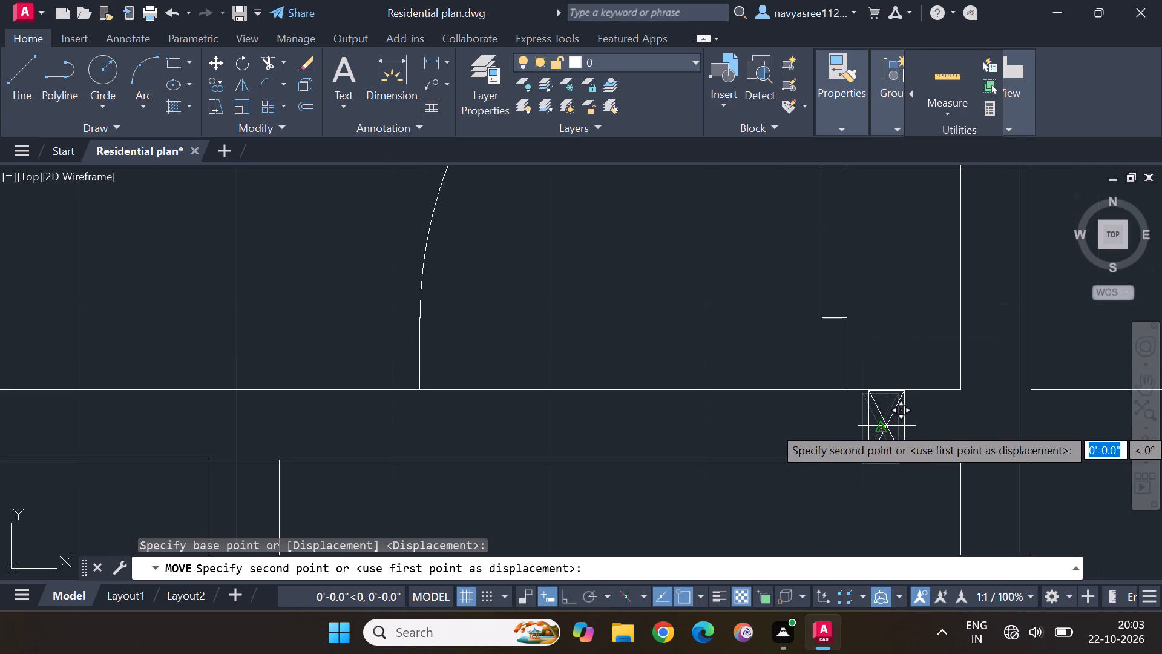
scroll(887, 426, down, 1)
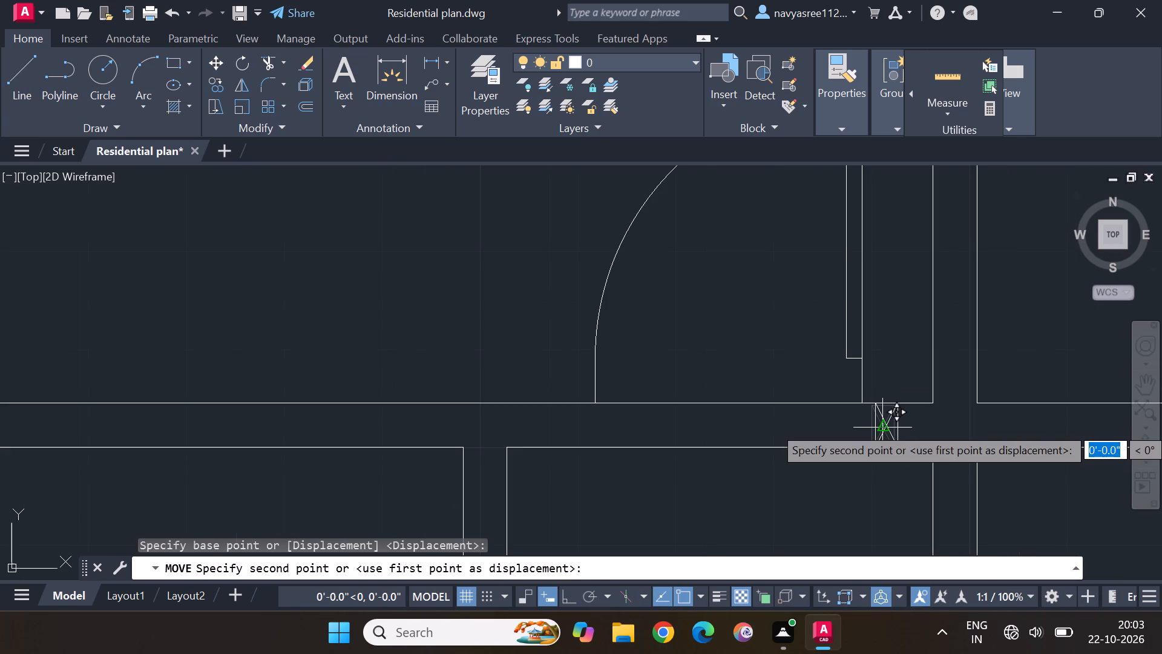
scroll(887, 426, down, 3)
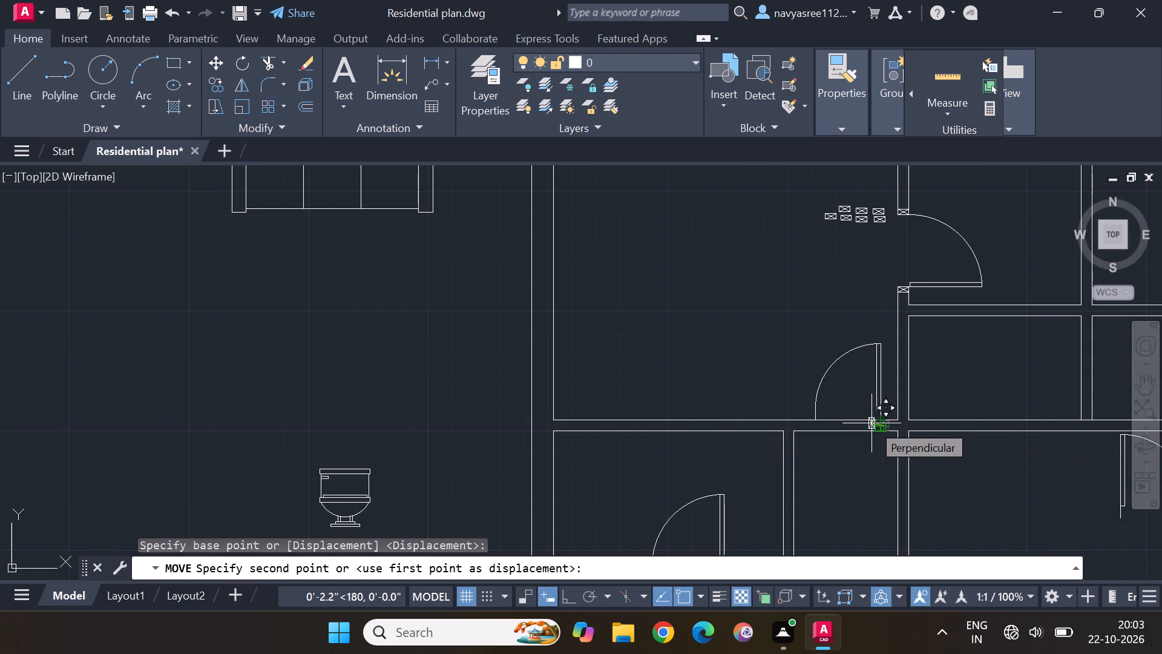
scroll(871, 423, up, 3)
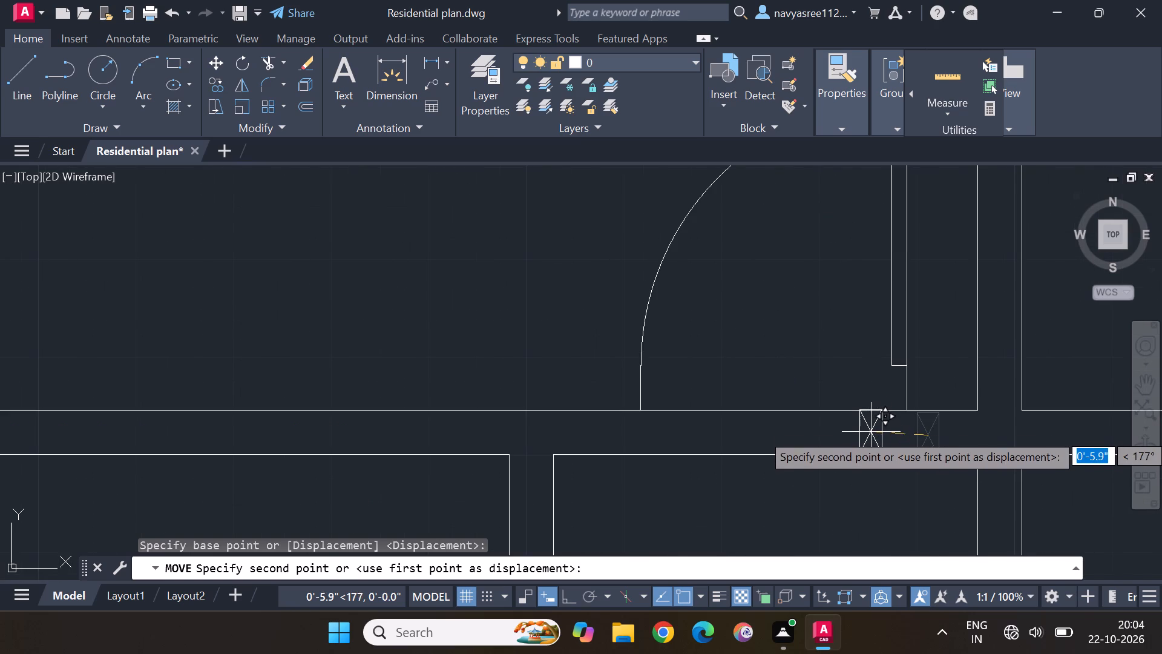
scroll(870, 434, up, 2)
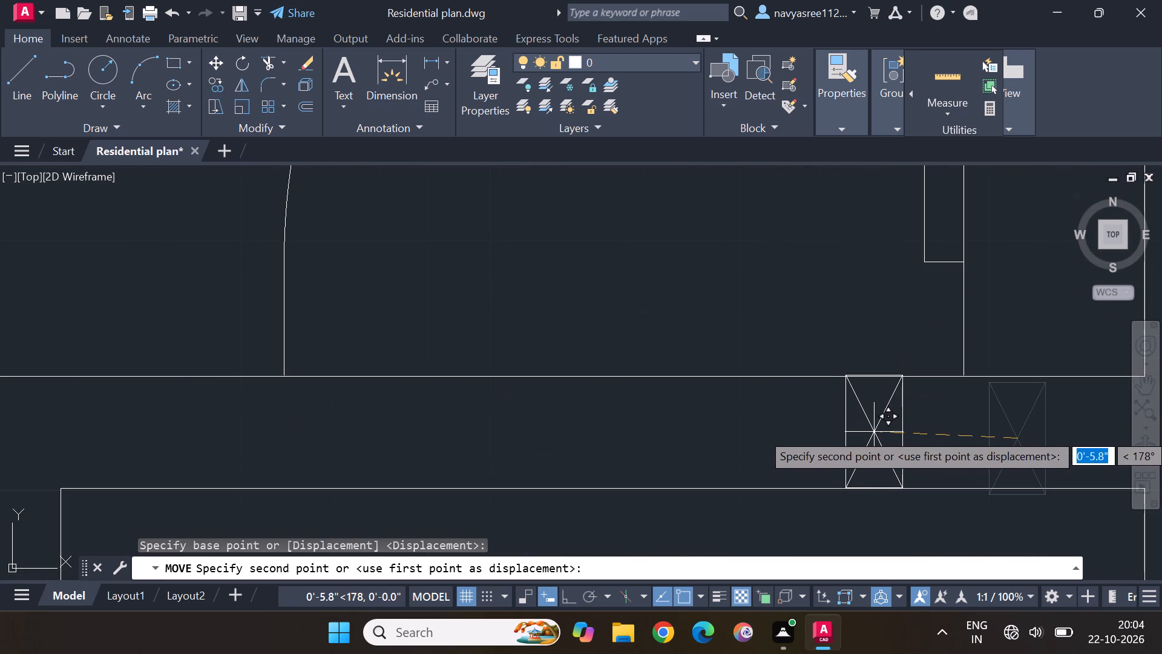
click(874, 433)
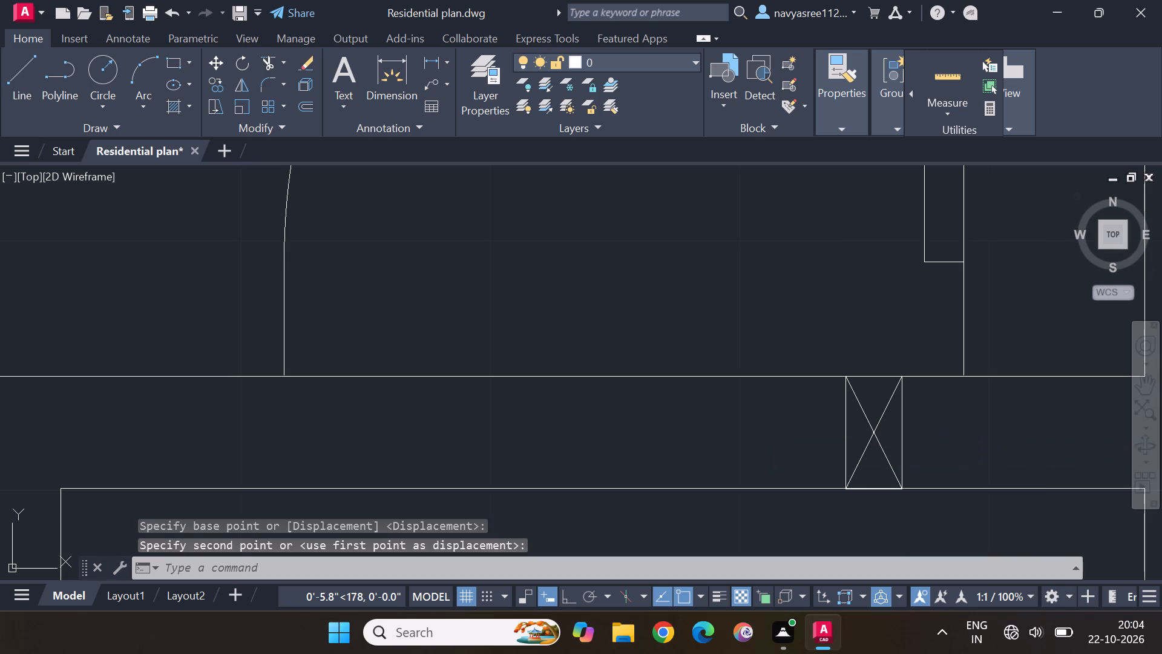
Move the door by its hinge point onto the upper-left corner of the jamb box in the horizontal wall.
scroll(949, 432, down, 2)
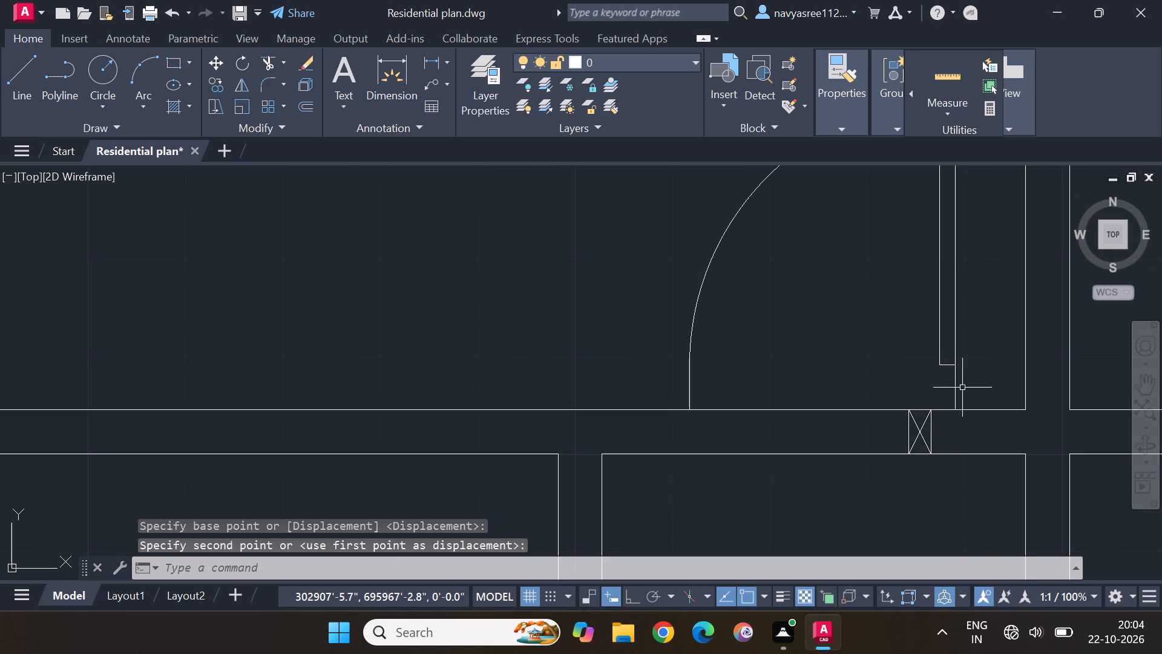
click(954, 366)
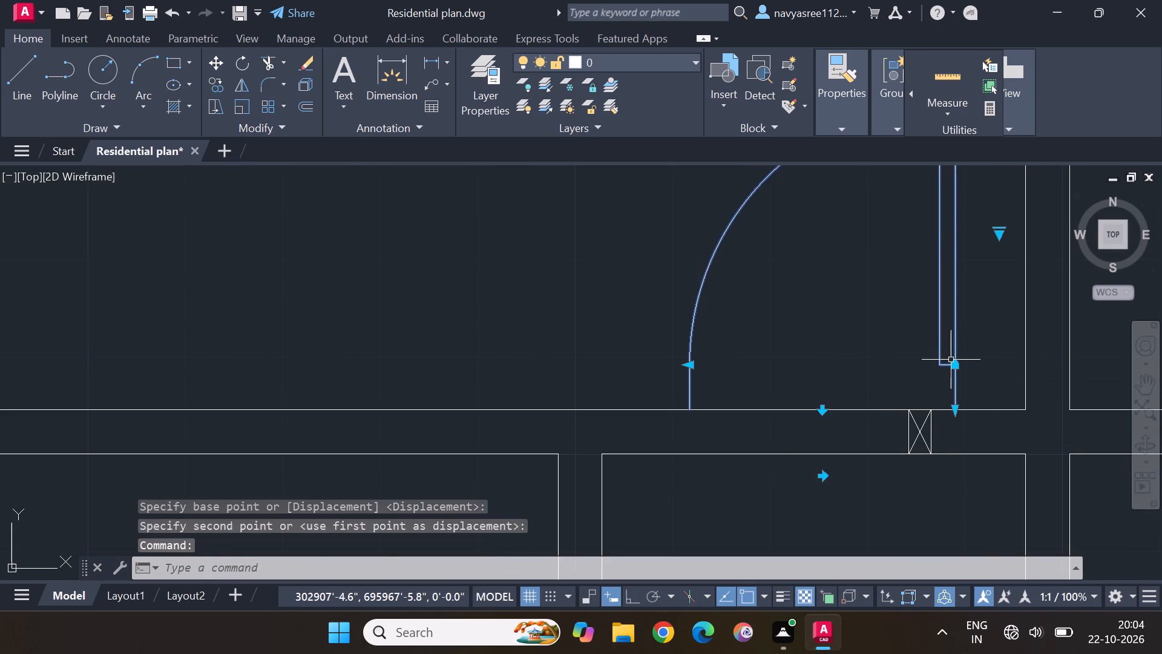
click(953, 367)
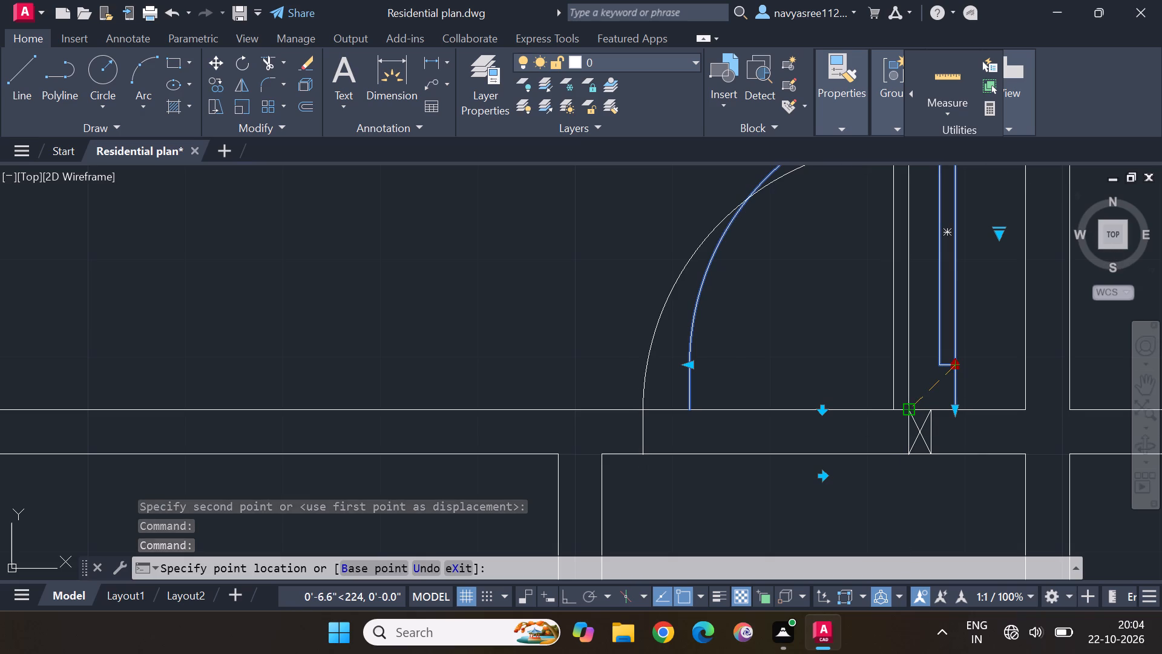
click(907, 415)
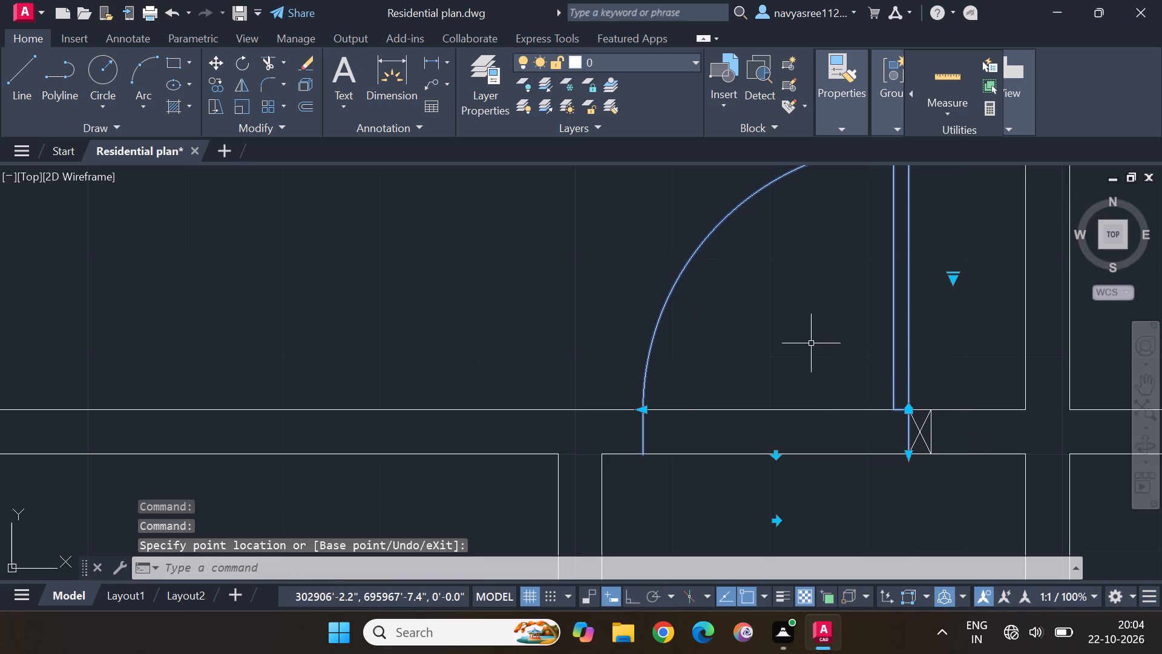
key(Escape)
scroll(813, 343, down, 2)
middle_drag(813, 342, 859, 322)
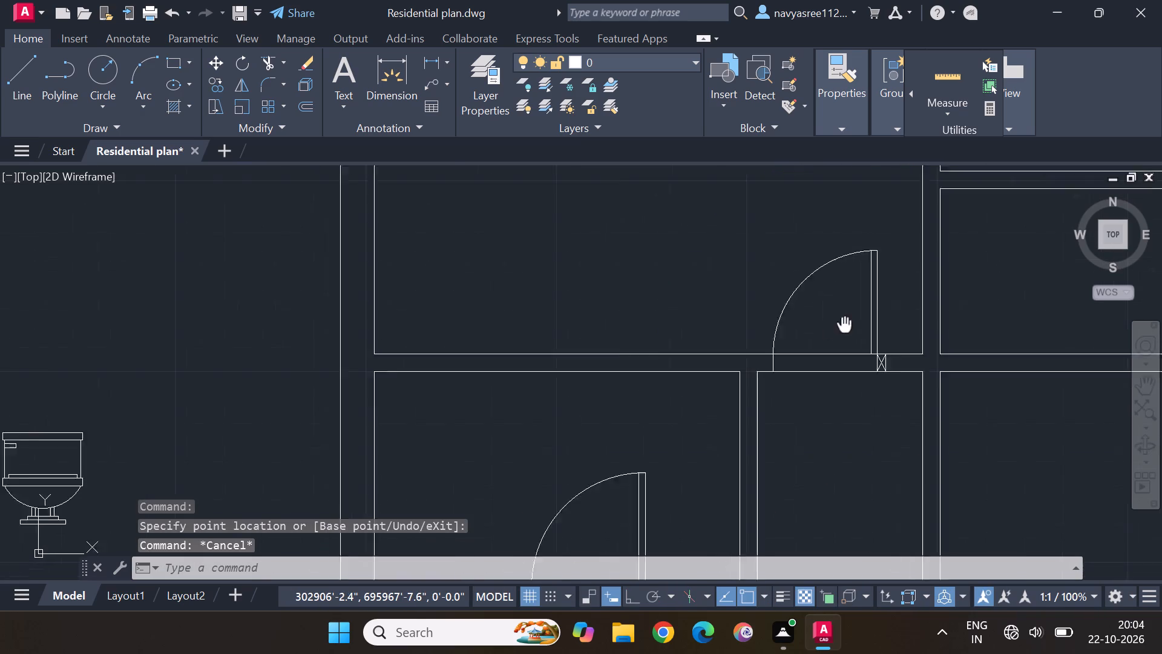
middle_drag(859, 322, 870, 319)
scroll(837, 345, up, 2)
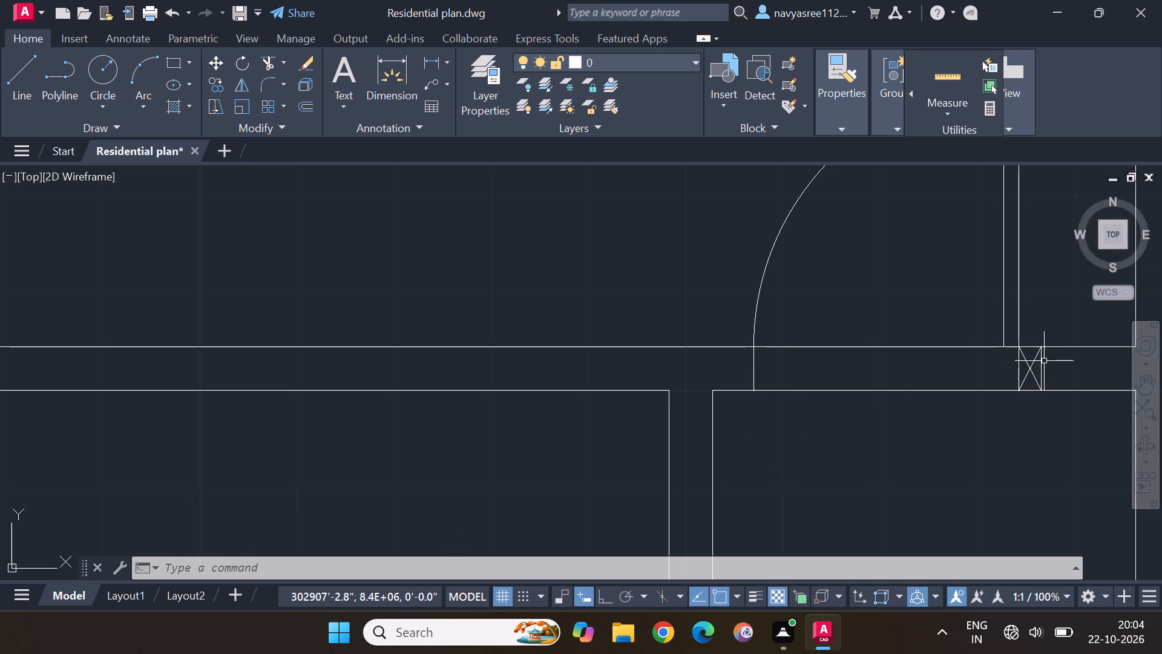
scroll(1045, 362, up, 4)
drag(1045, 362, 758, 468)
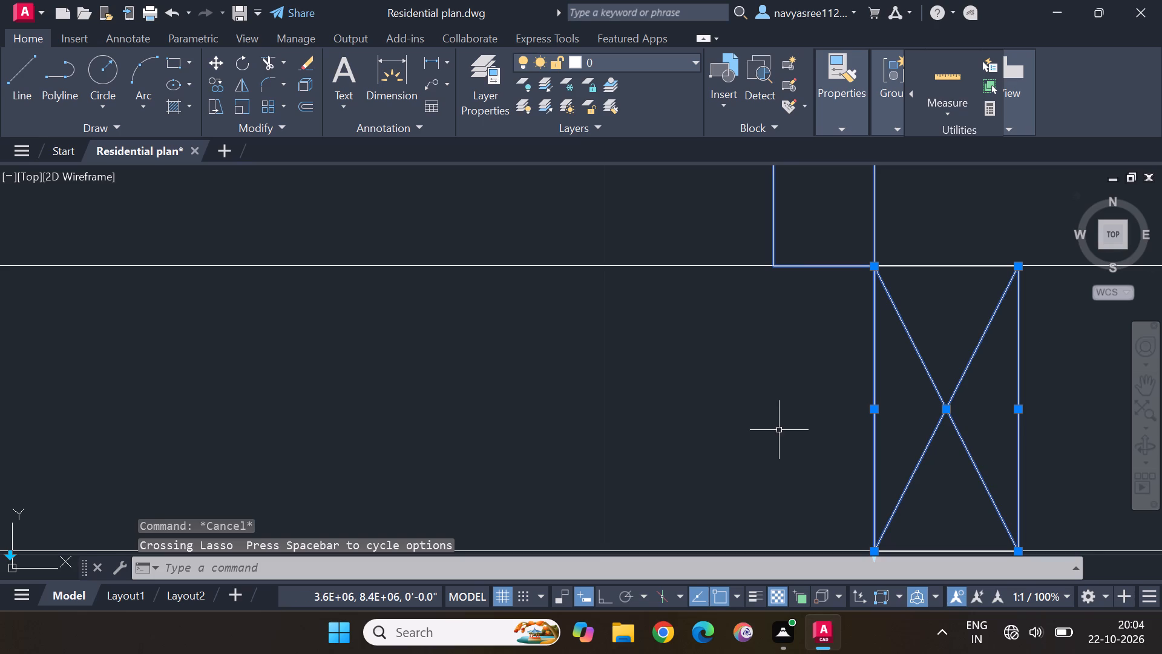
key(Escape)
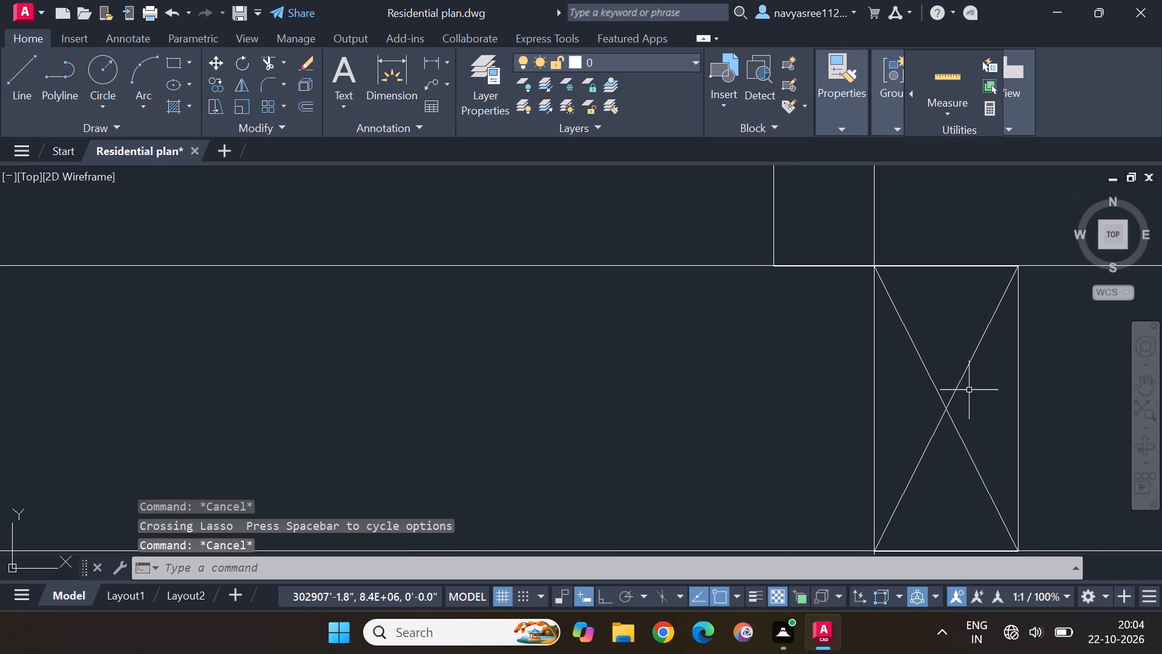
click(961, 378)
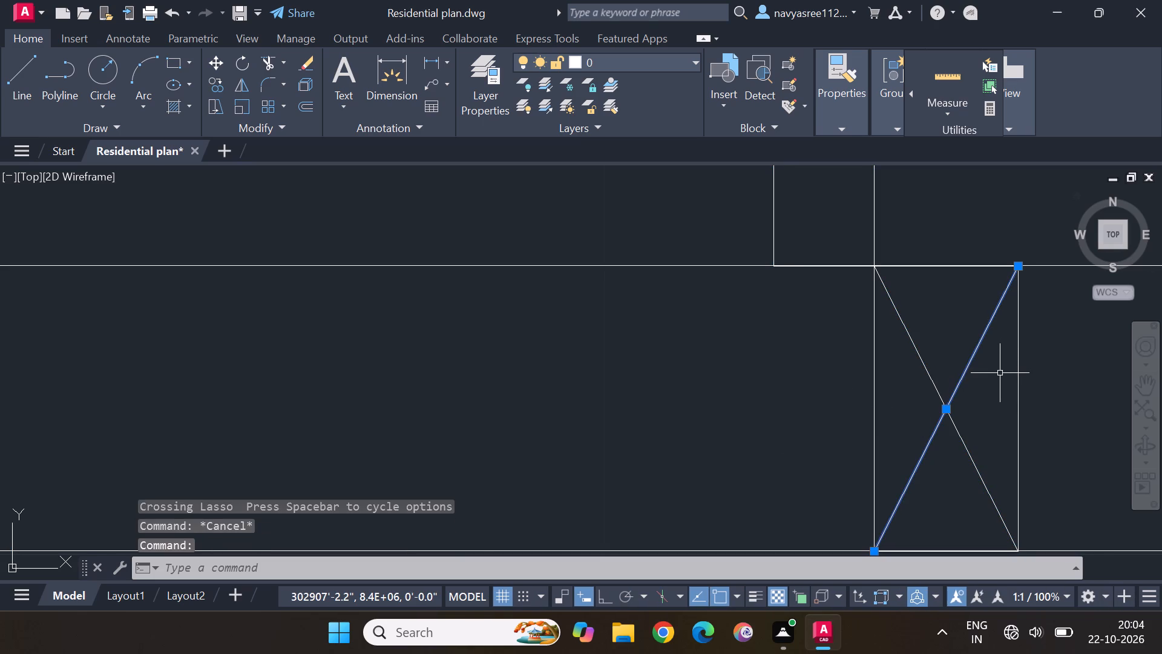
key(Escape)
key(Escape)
Move the leftmost spare jamb box from the group into the room just below the relocated door's latch-side end.
scroll(1000, 373, down, 5)
middle_drag(938, 320, 937, 377)
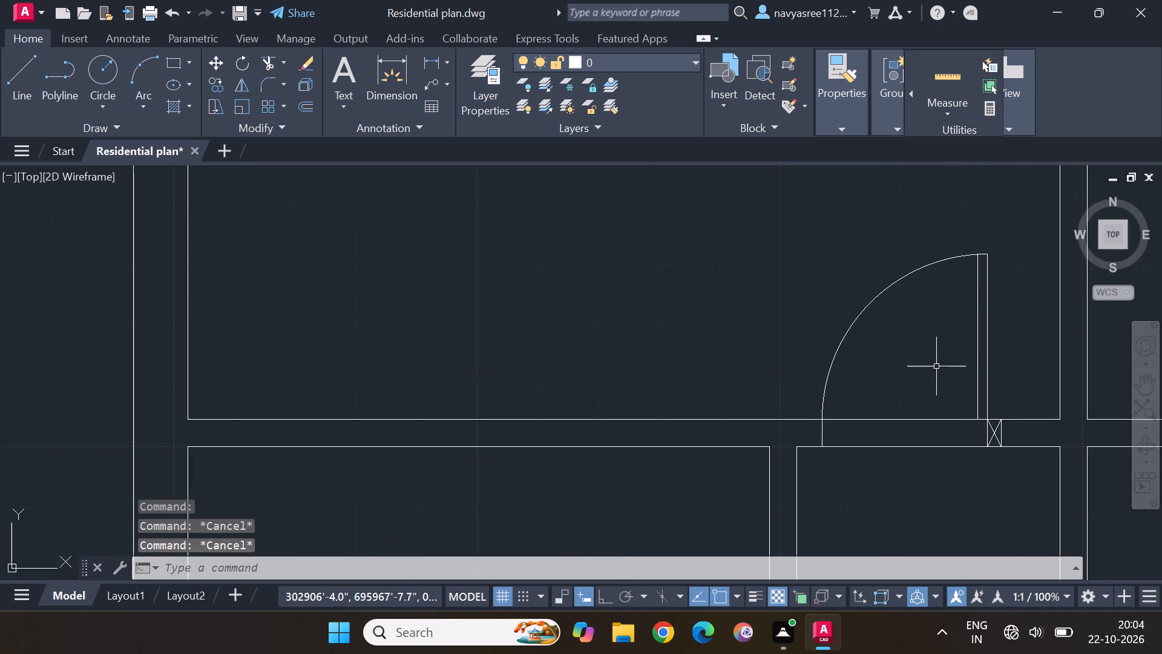
scroll(934, 319, down, 2)
middle_drag(924, 203, 914, 339)
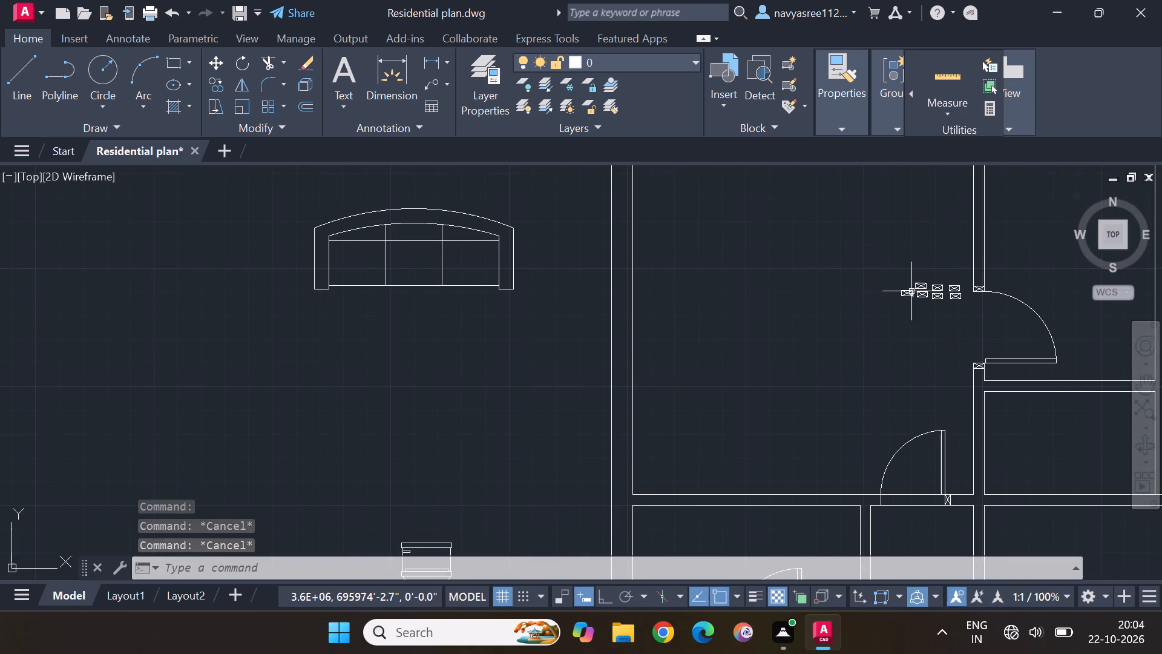
click(909, 292)
scroll(910, 297, up, 4)
drag(911, 291, 898, 225)
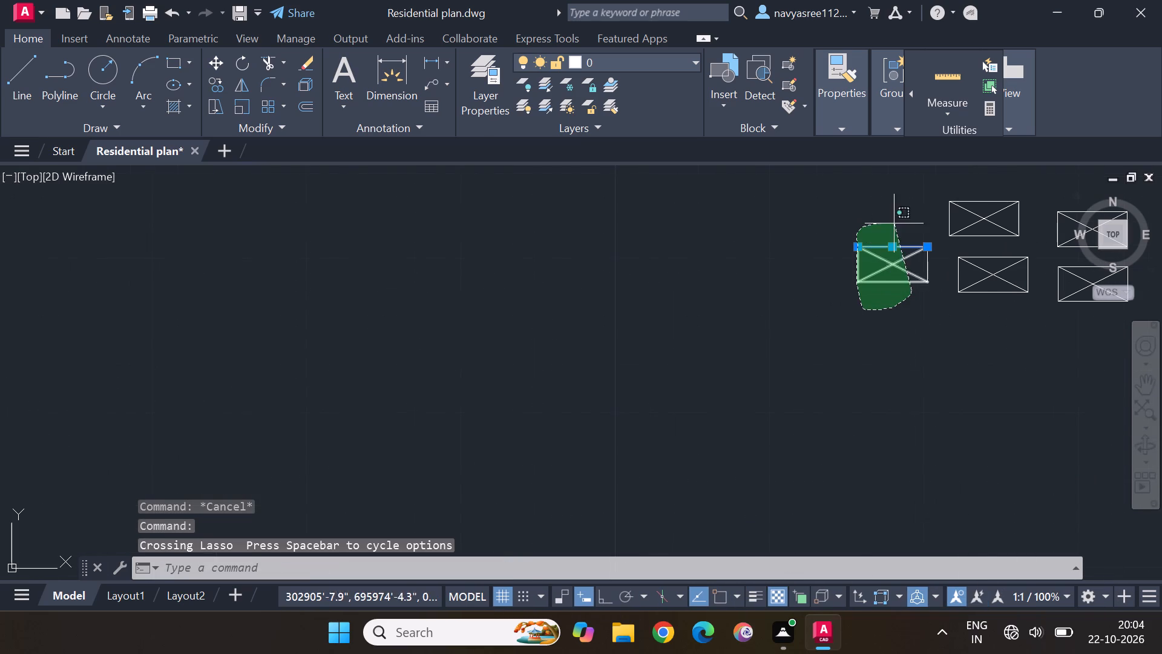
drag(898, 225, 936, 276)
scroll(912, 301, down, 1)
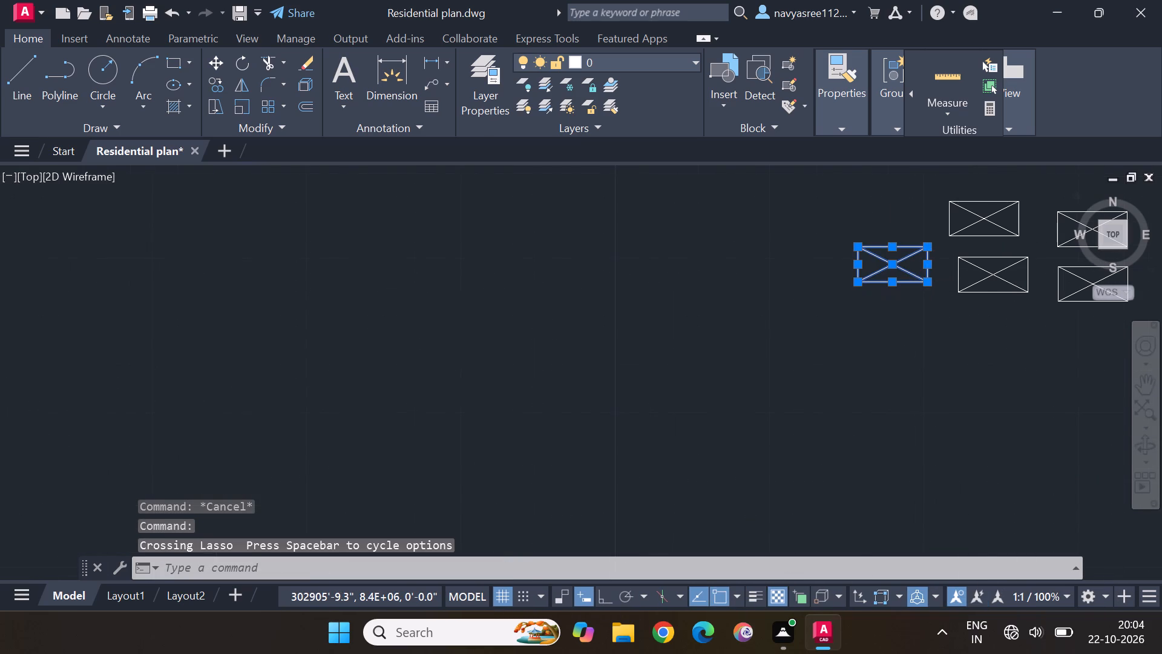
scroll(912, 301, down, 1)
middle_drag(891, 366, 893, 340)
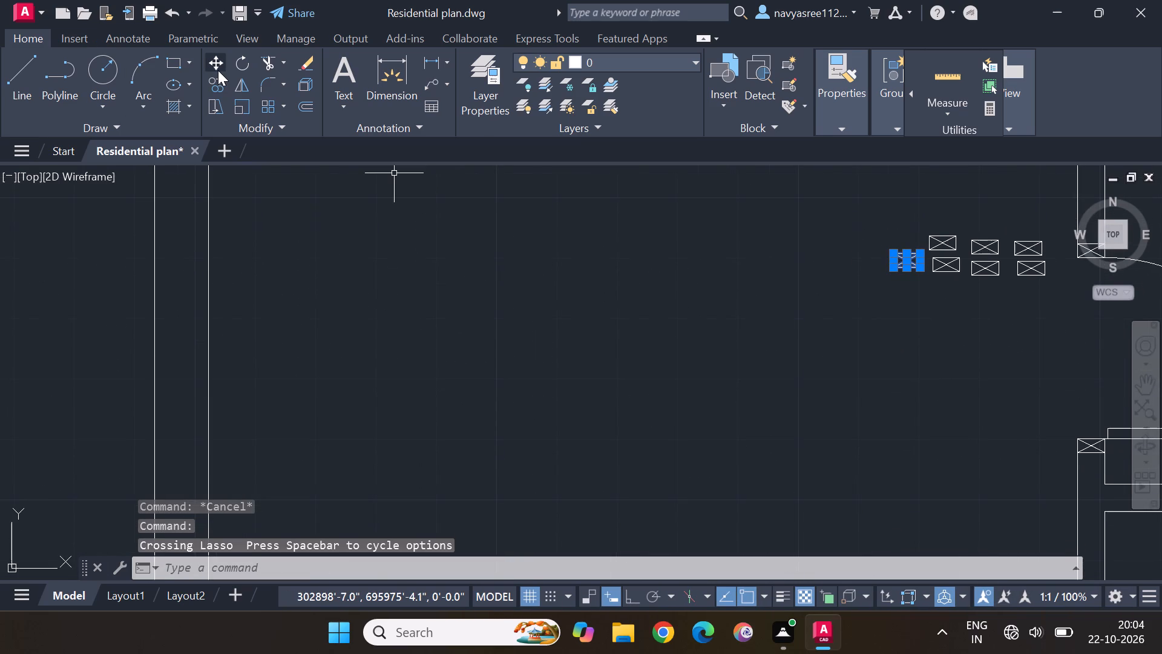
click(217, 64)
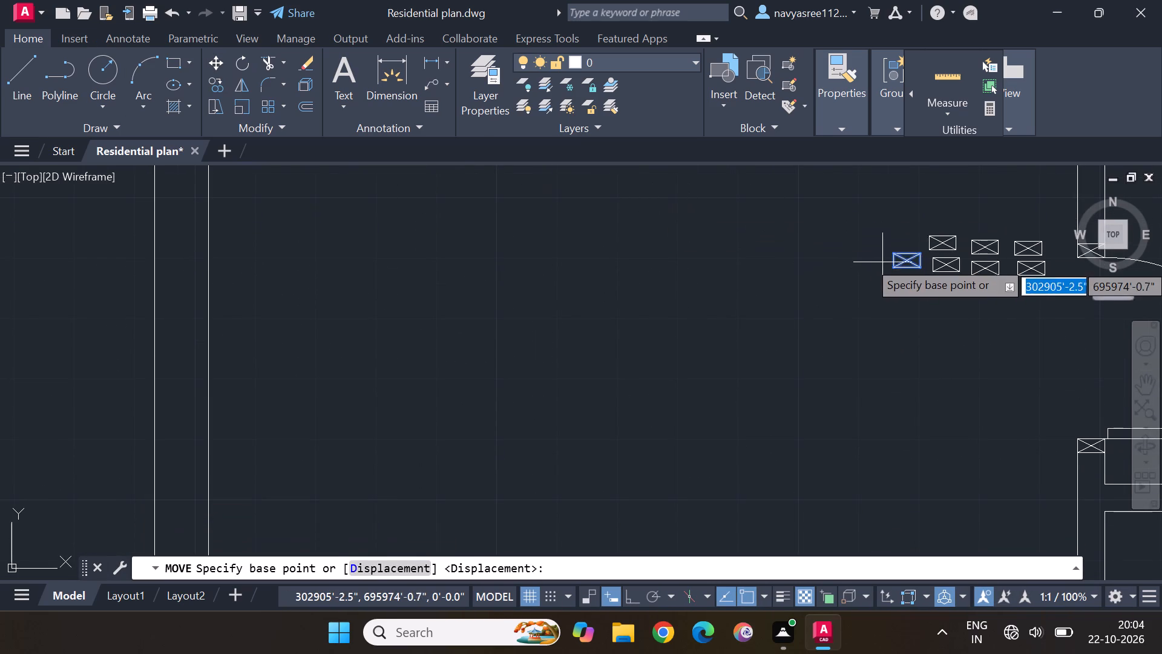
click(907, 256)
scroll(870, 415, down, 3)
middle_drag(865, 428, 814, 157)
scroll(818, 259, up, 3)
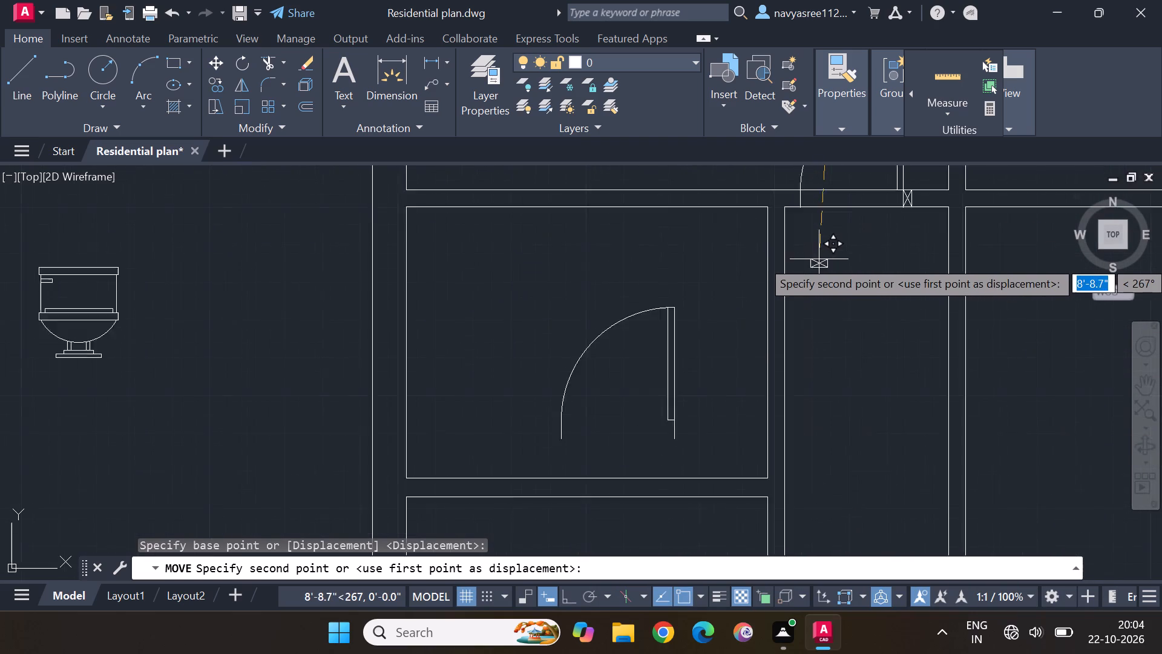
scroll(819, 259, up, 1)
middle_drag(818, 231, 823, 405)
click(827, 400)
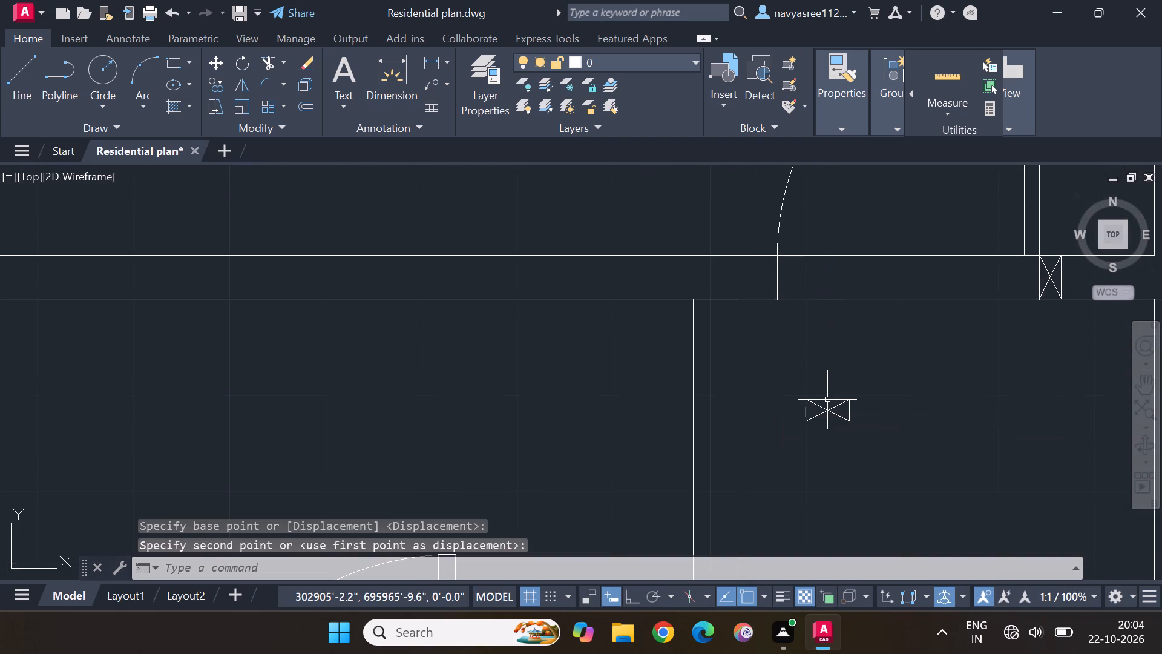
key(Escape)
Rotate this jamb box 90° about its centre with Ortho on so it stands upright.
drag(864, 429, 878, 386)
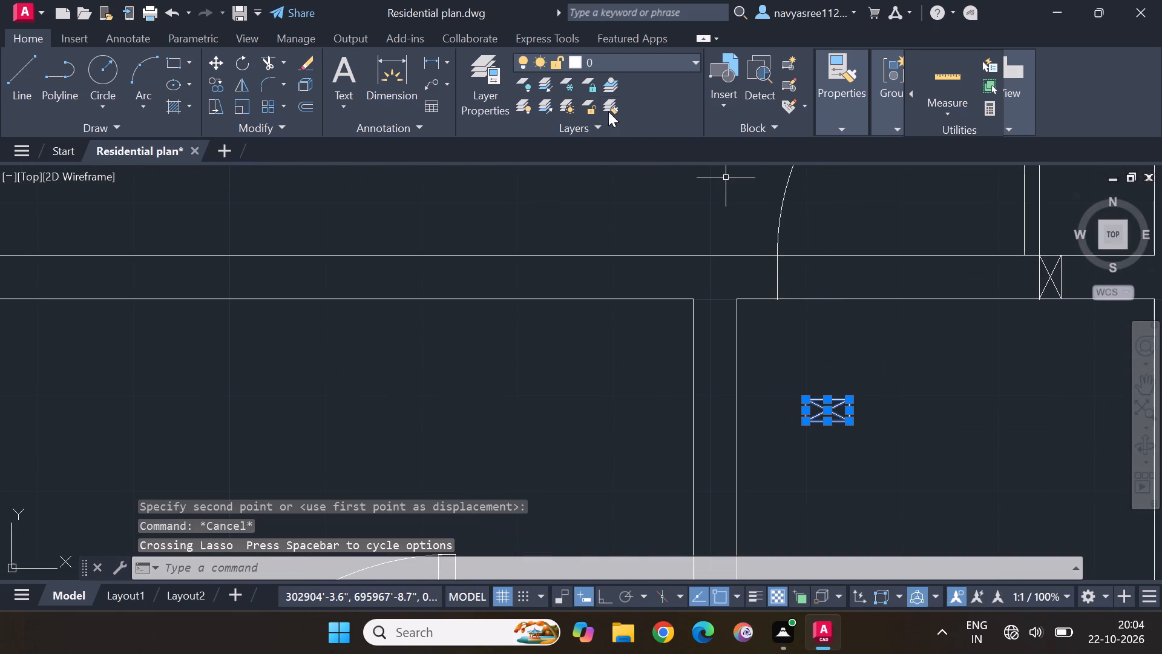
click(236, 61)
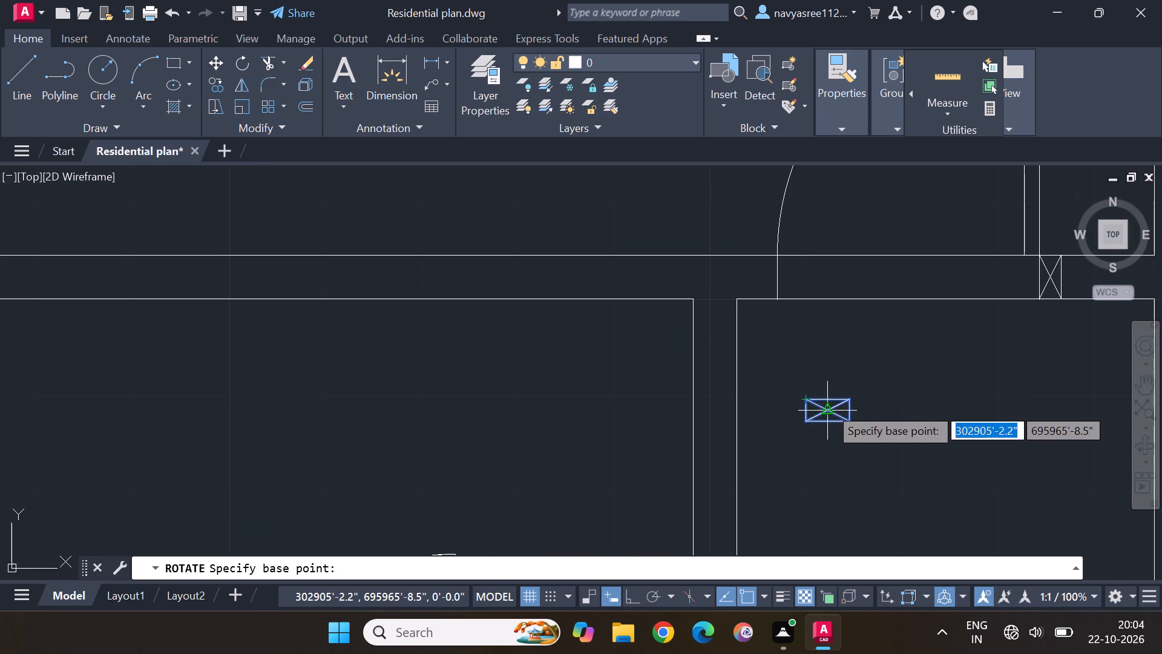
click(829, 406)
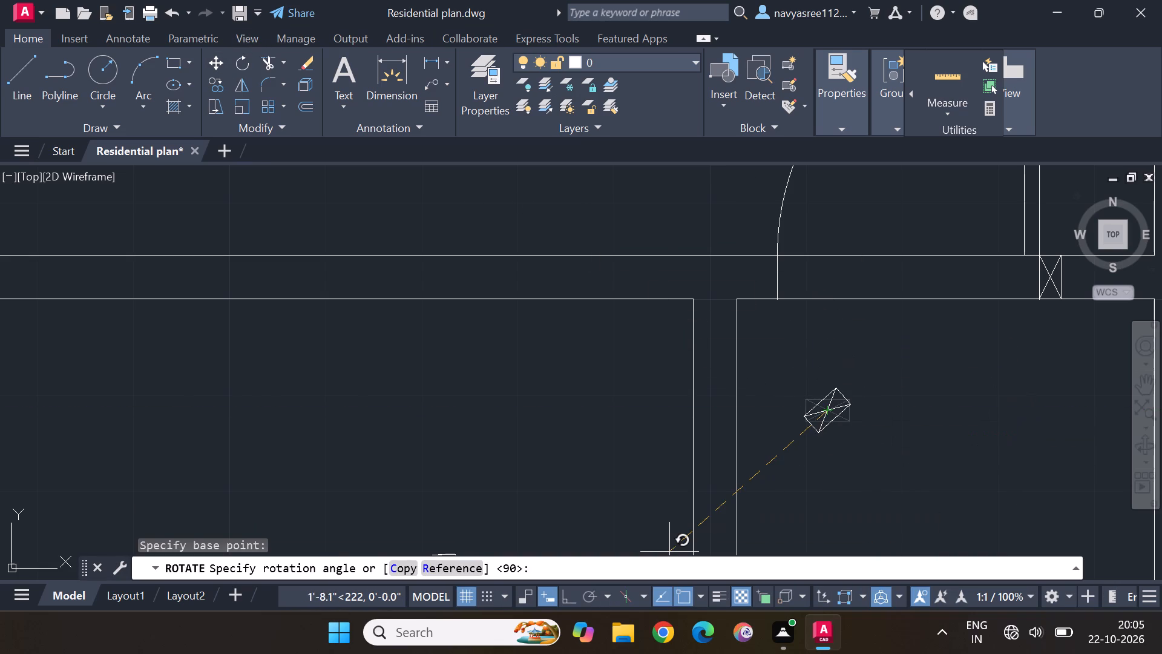
click(568, 603)
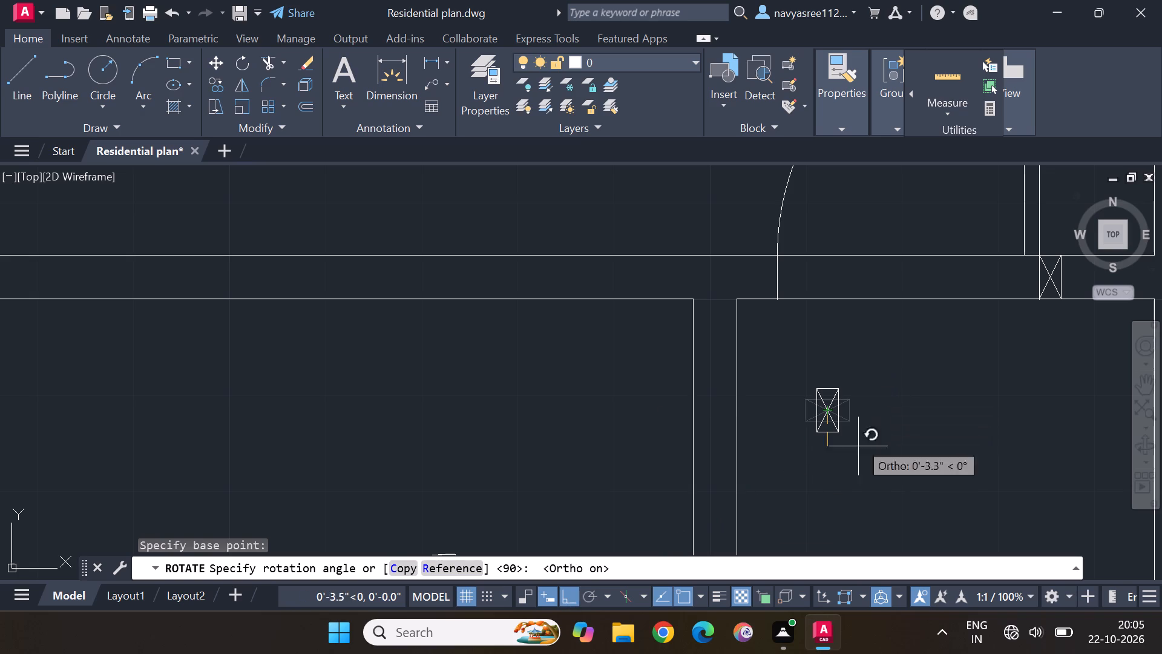
click(842, 482)
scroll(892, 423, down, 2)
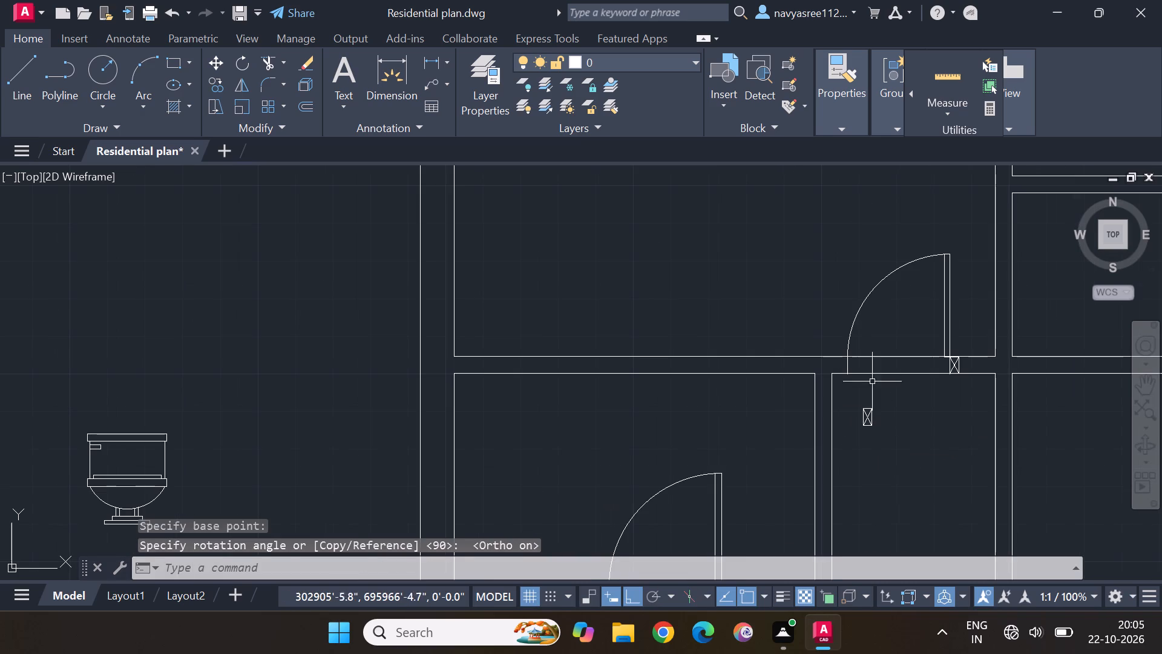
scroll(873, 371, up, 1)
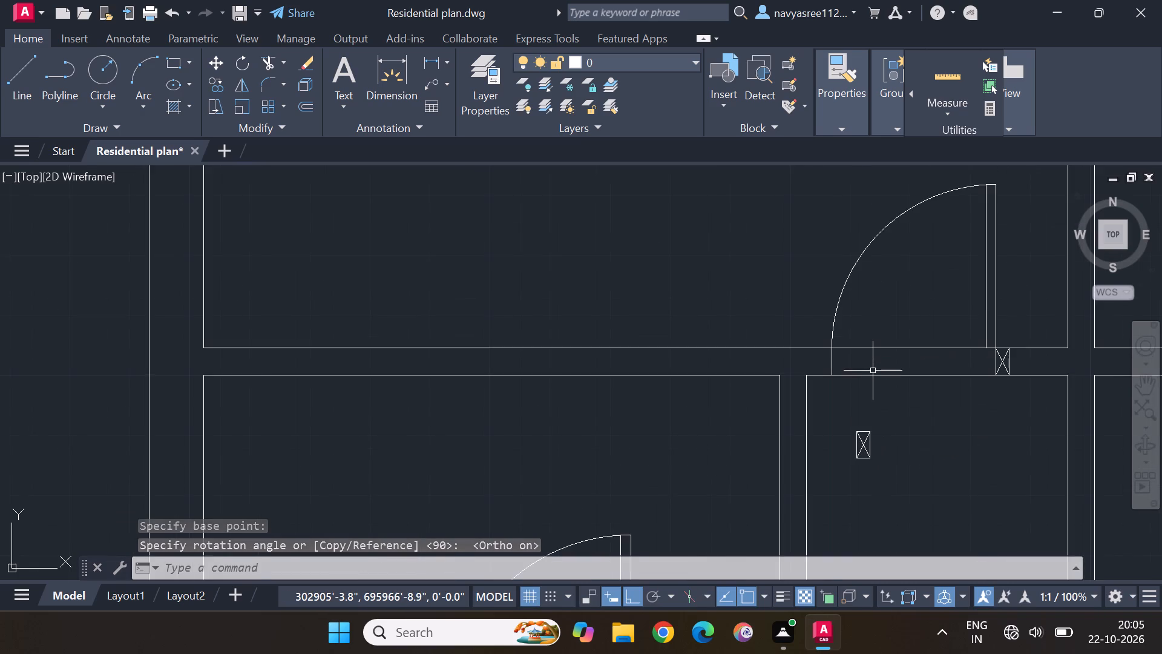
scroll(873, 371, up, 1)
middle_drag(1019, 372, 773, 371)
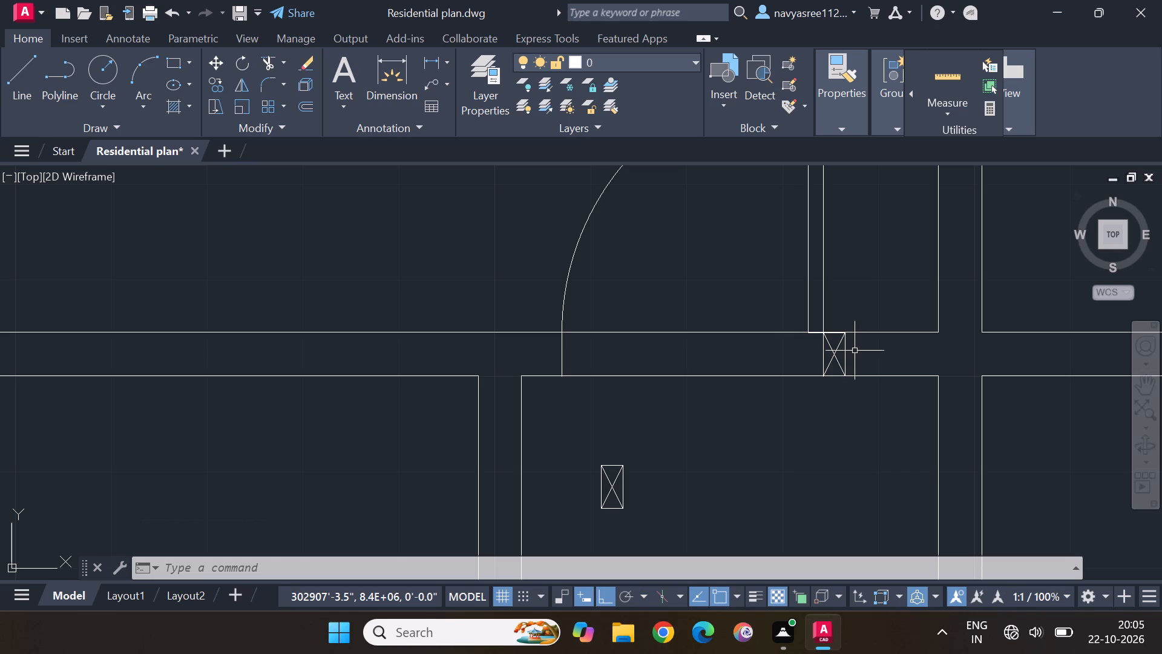
Move the door and its hinge-side jamb box together about 6" right along the horizontal wall with Ortho on.
drag(853, 351, 772, 352)
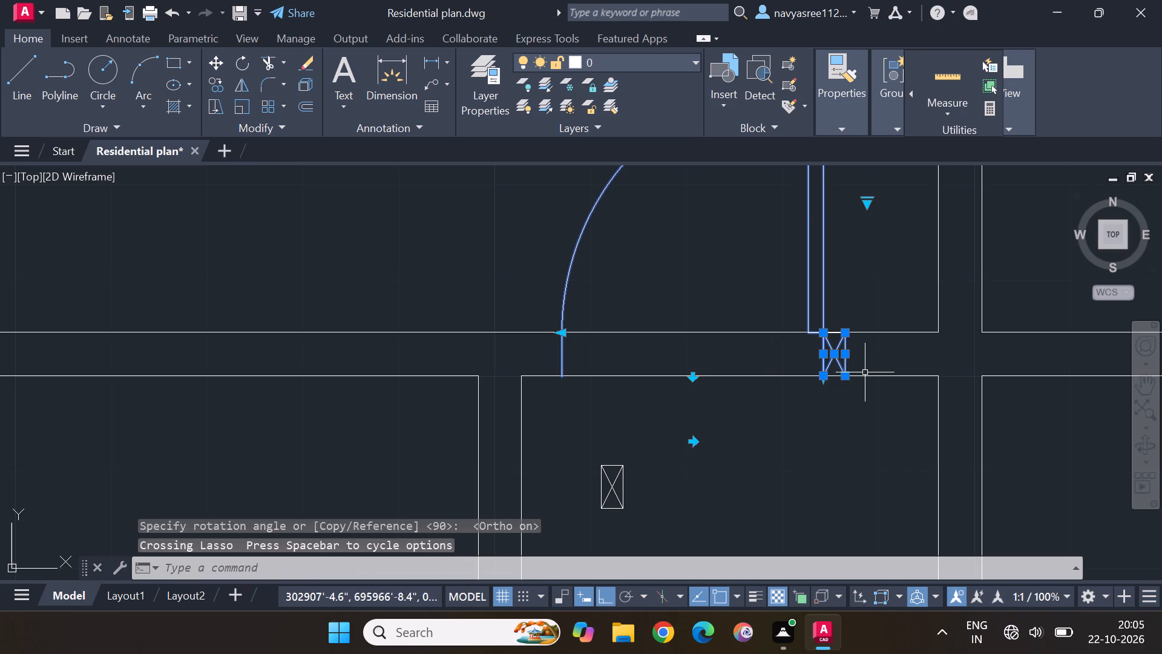
click(217, 63)
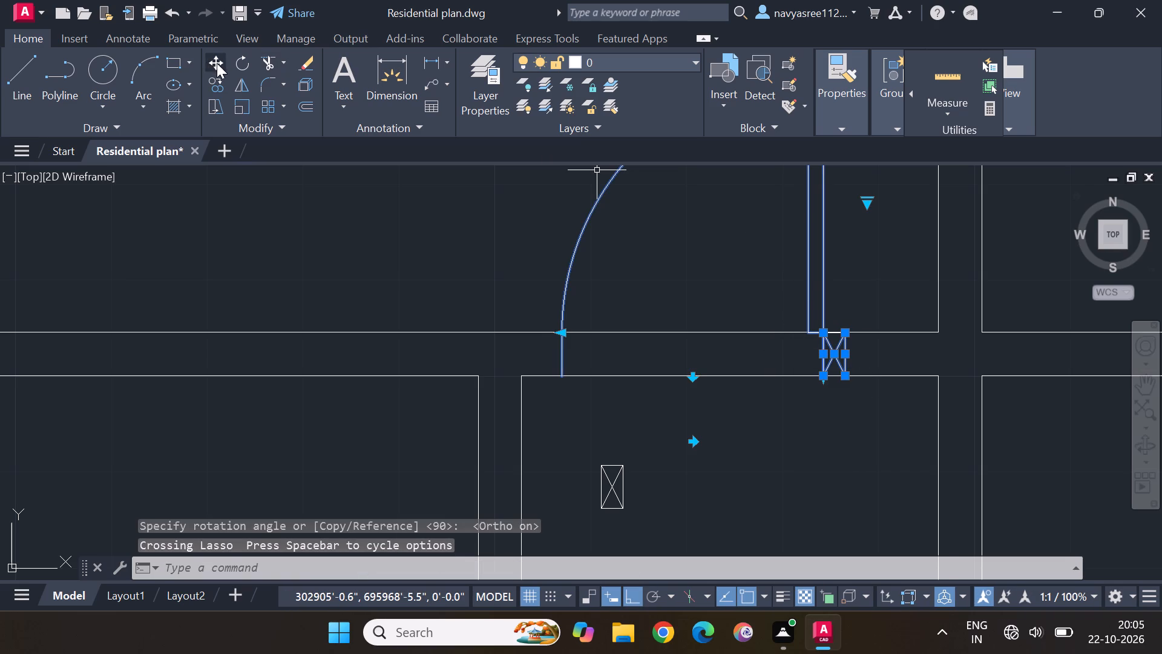
click(850, 352)
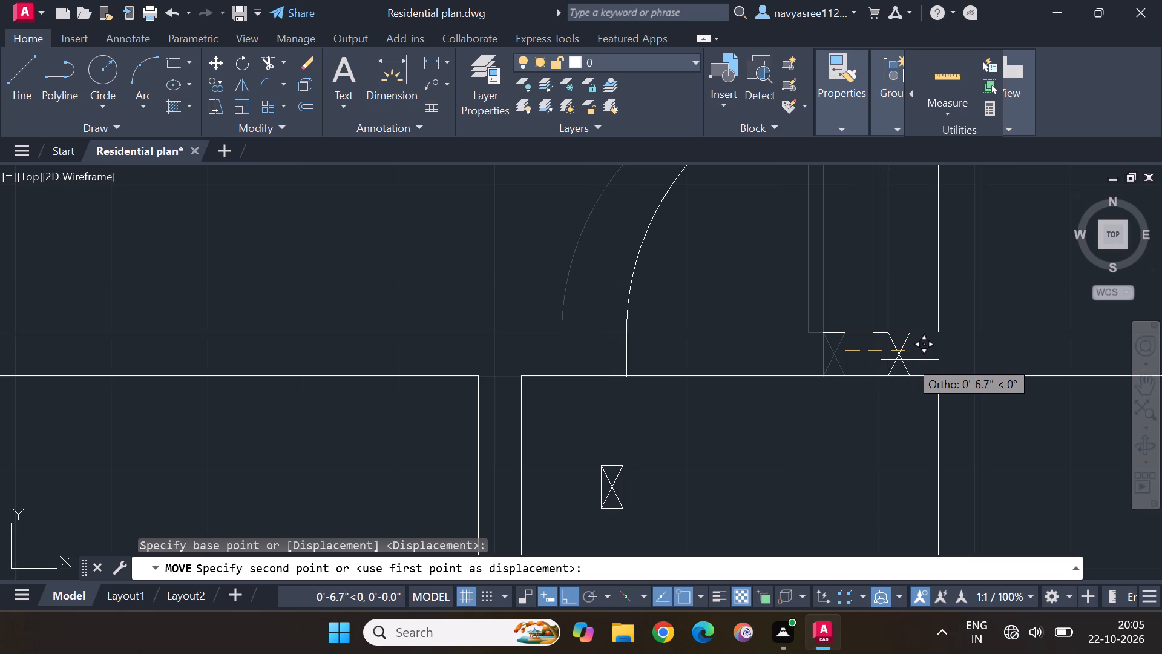
click(903, 360)
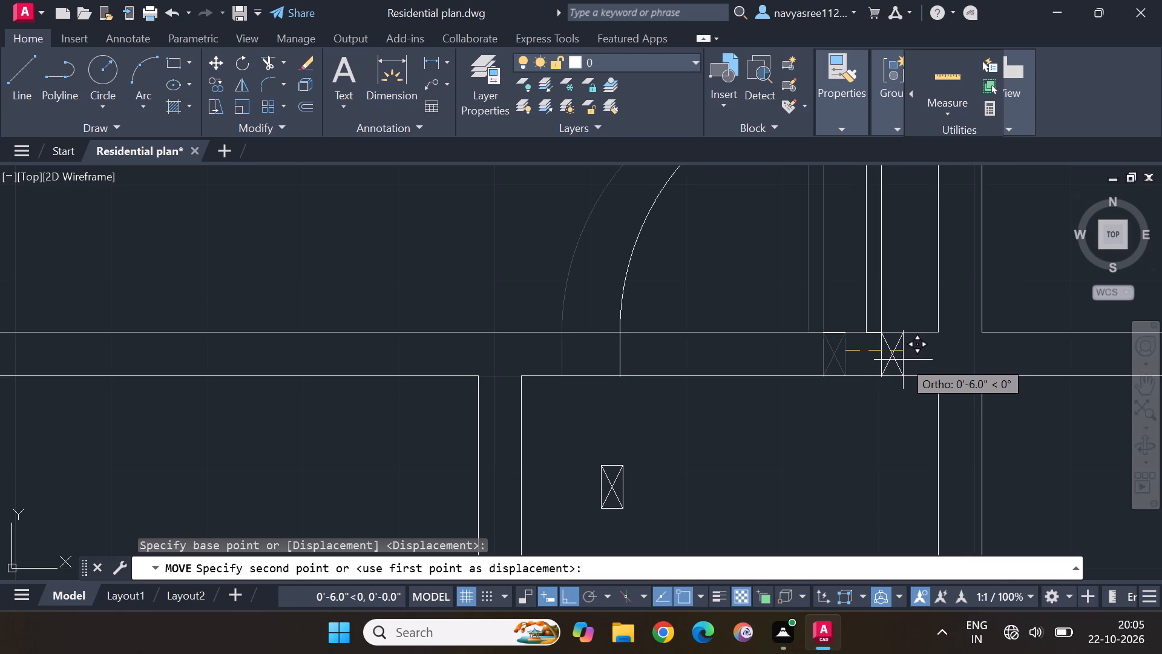
With Ortho off, move the upright spare jamb box into the horizontal wall so its right edge meets the door's latch-side end.
drag(645, 518, 574, 481)
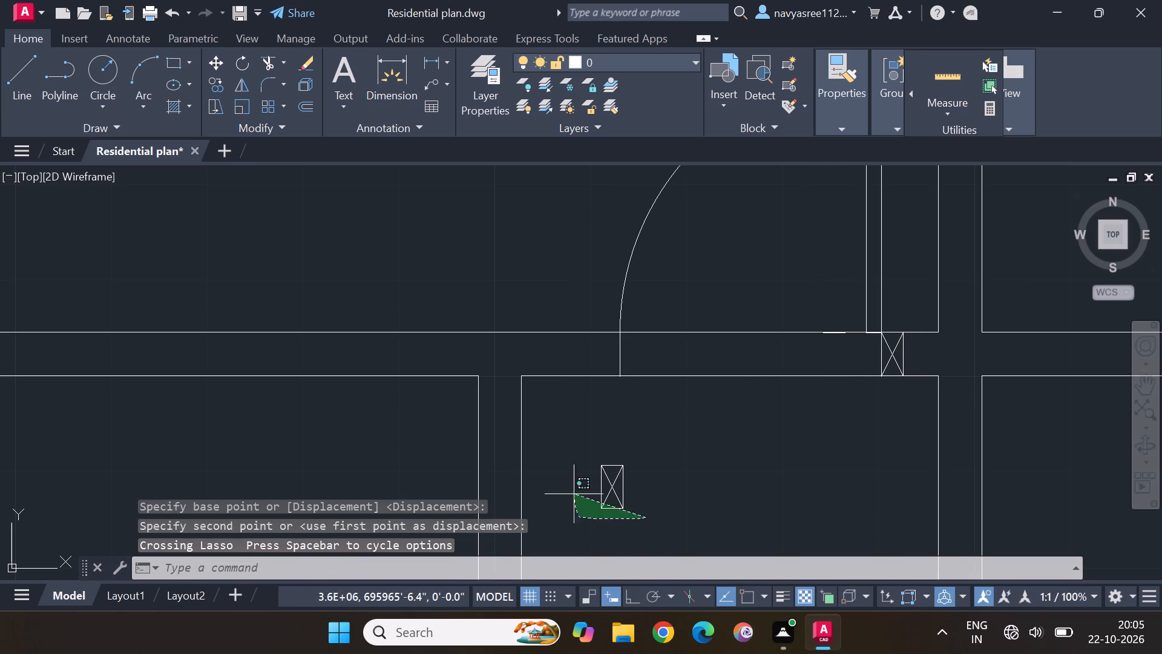
drag(574, 481, 639, 448)
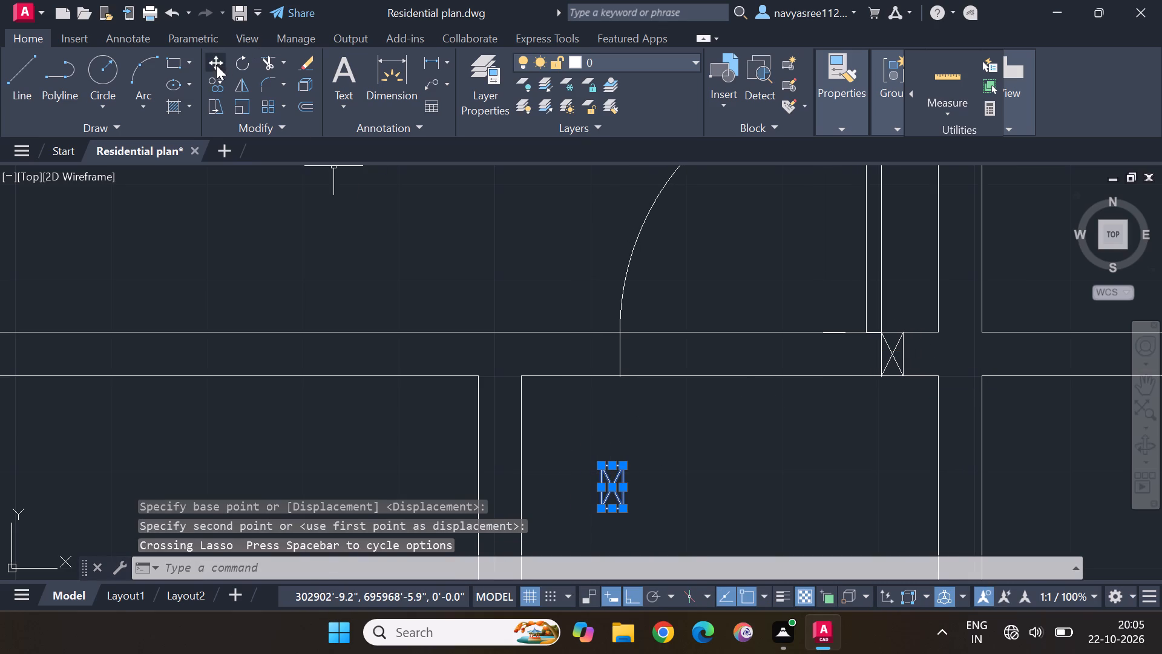
click(215, 64)
click(611, 482)
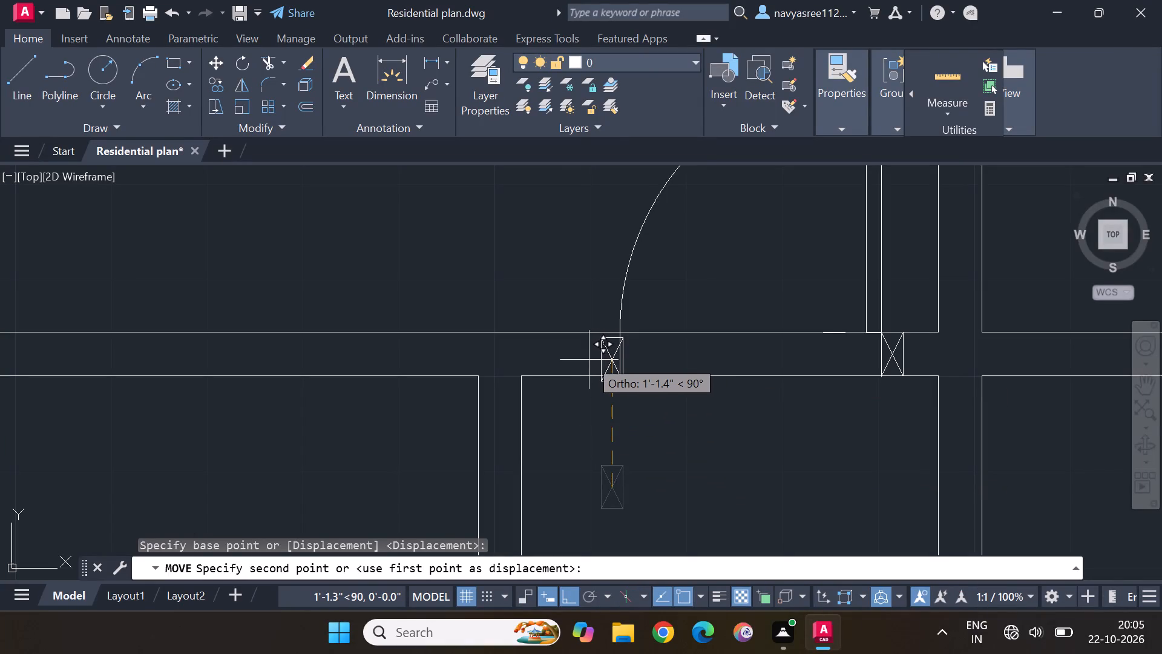
click(570, 593)
scroll(599, 355, up, 3)
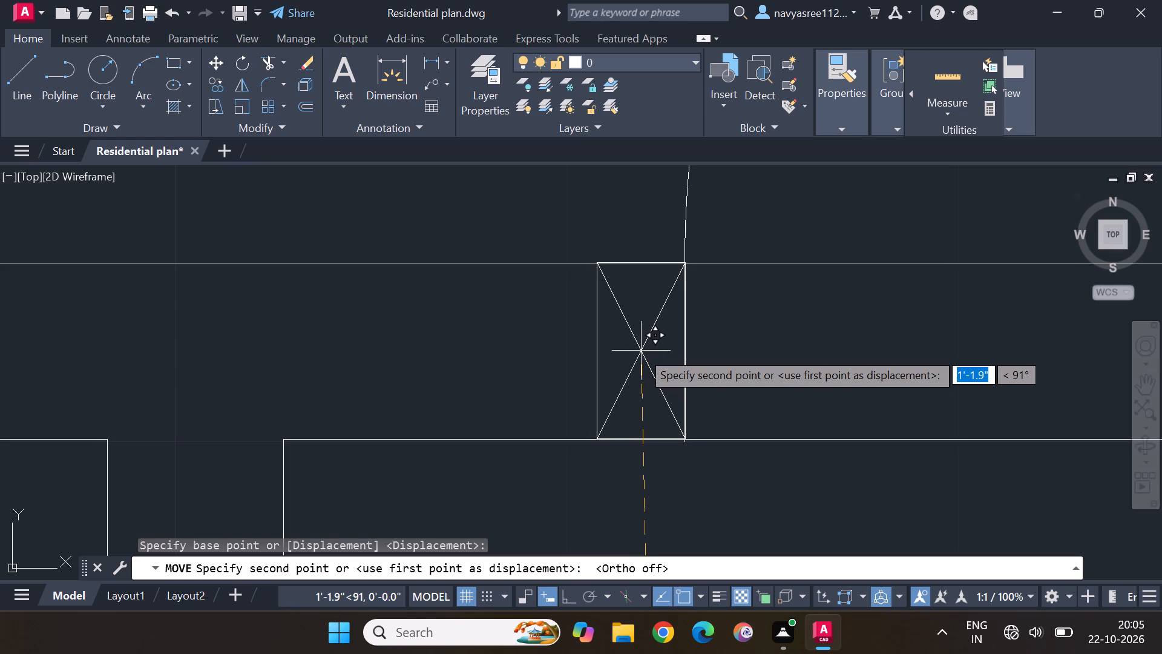
click(641, 351)
Trim both horizontal wall lines, including the leftover short segments, between the two jamb boxes to open the doorway.
scroll(778, 351, down, 5)
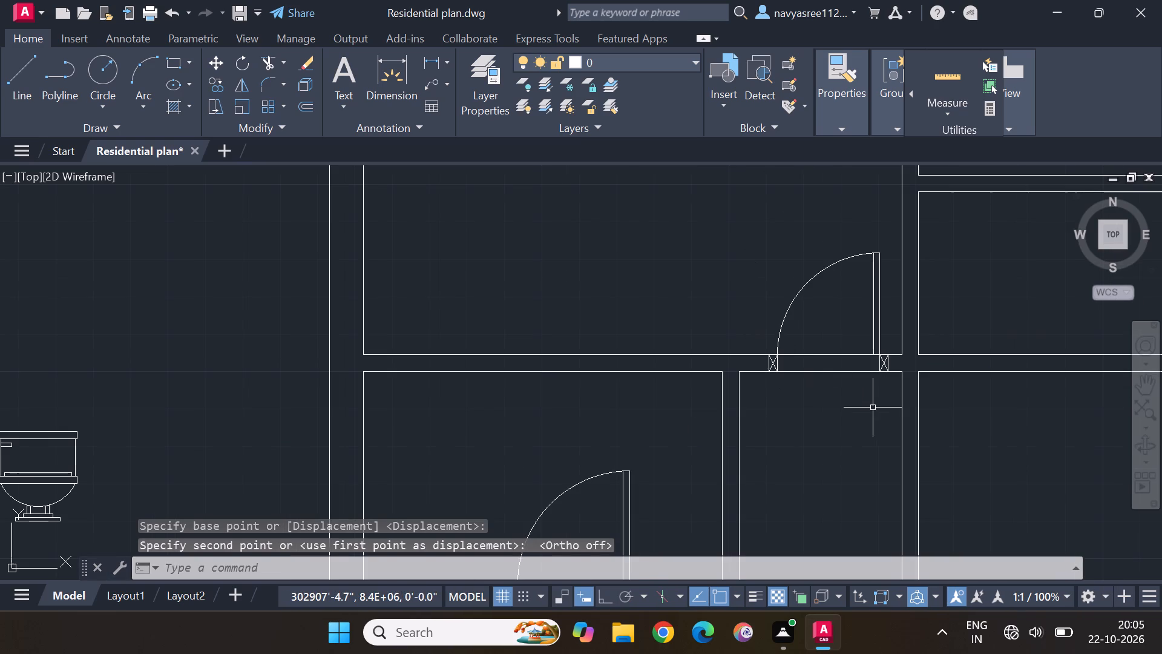
click(268, 58)
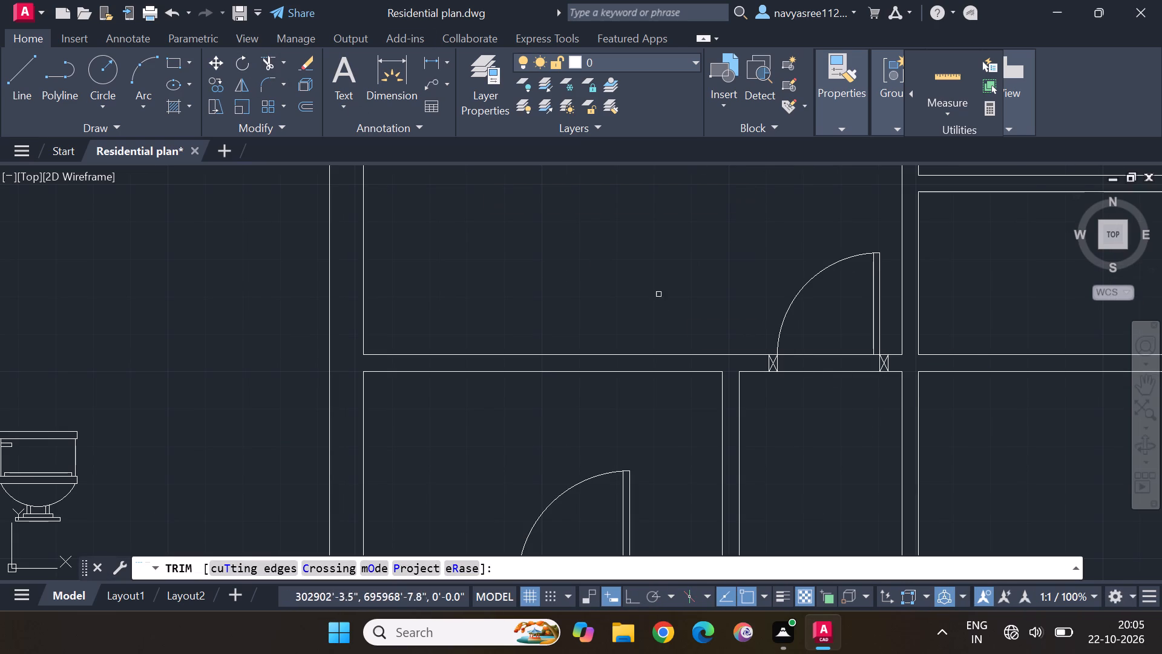
drag(826, 334, 827, 397)
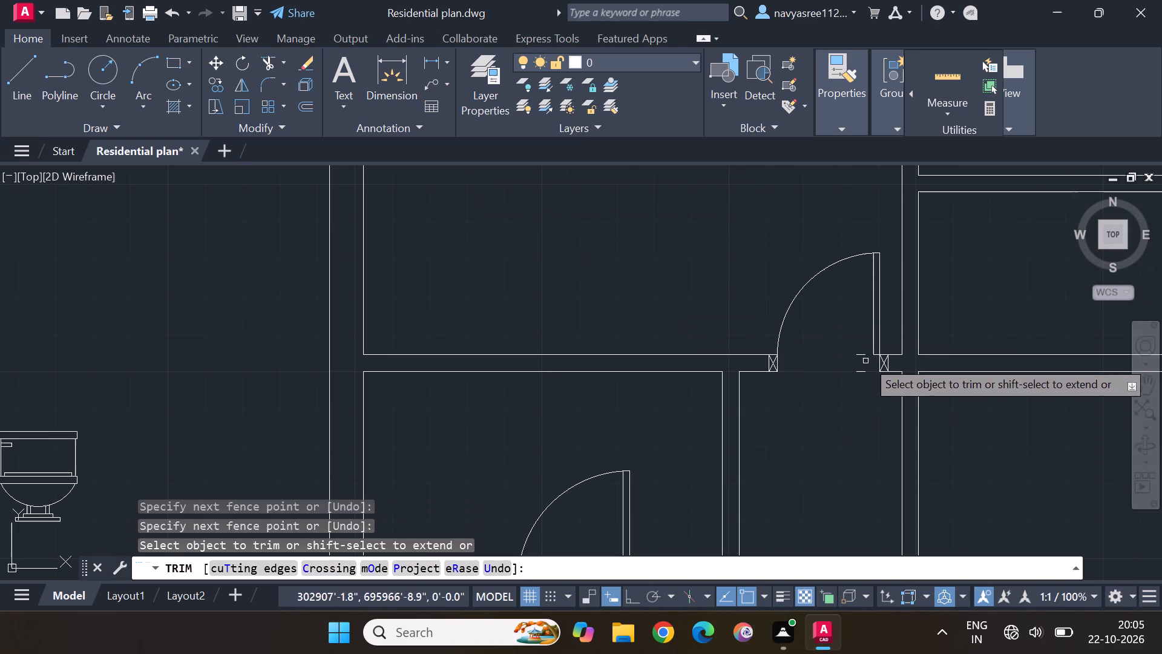
click(861, 355)
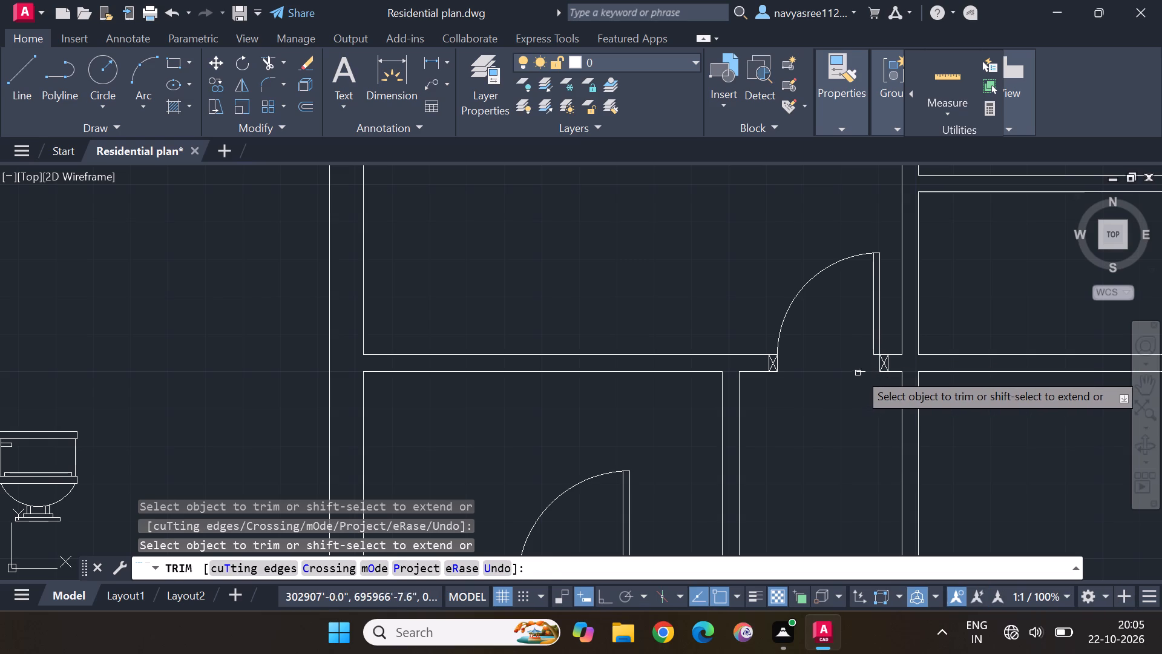
click(861, 372)
scroll(852, 380, down, 2)
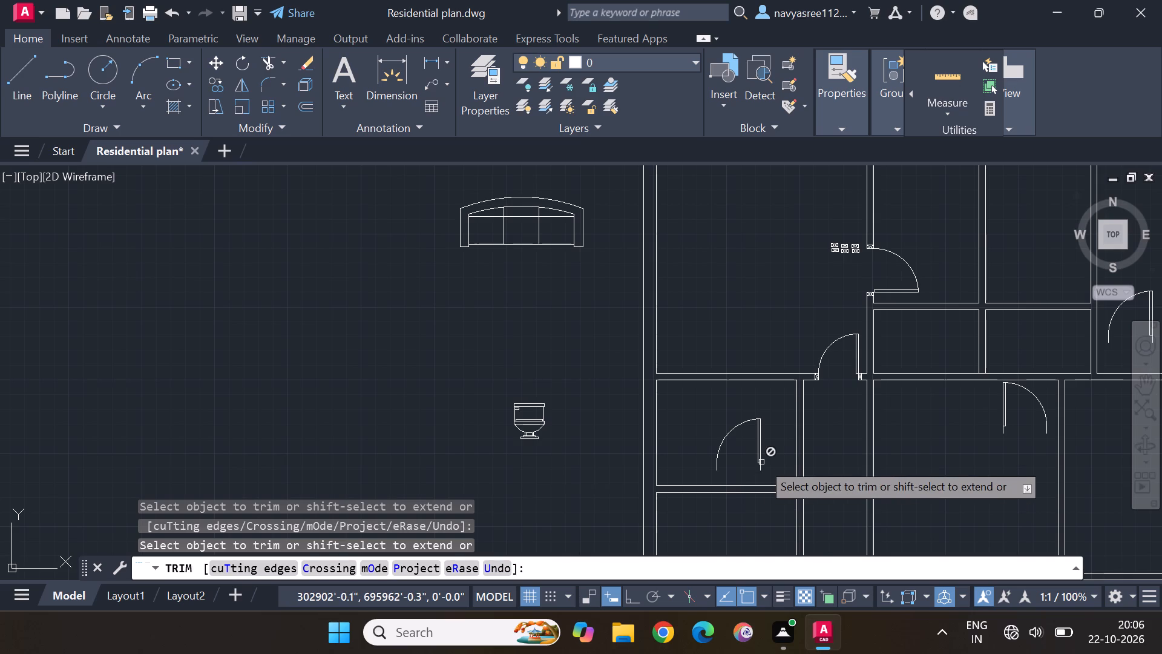
key(Escape)
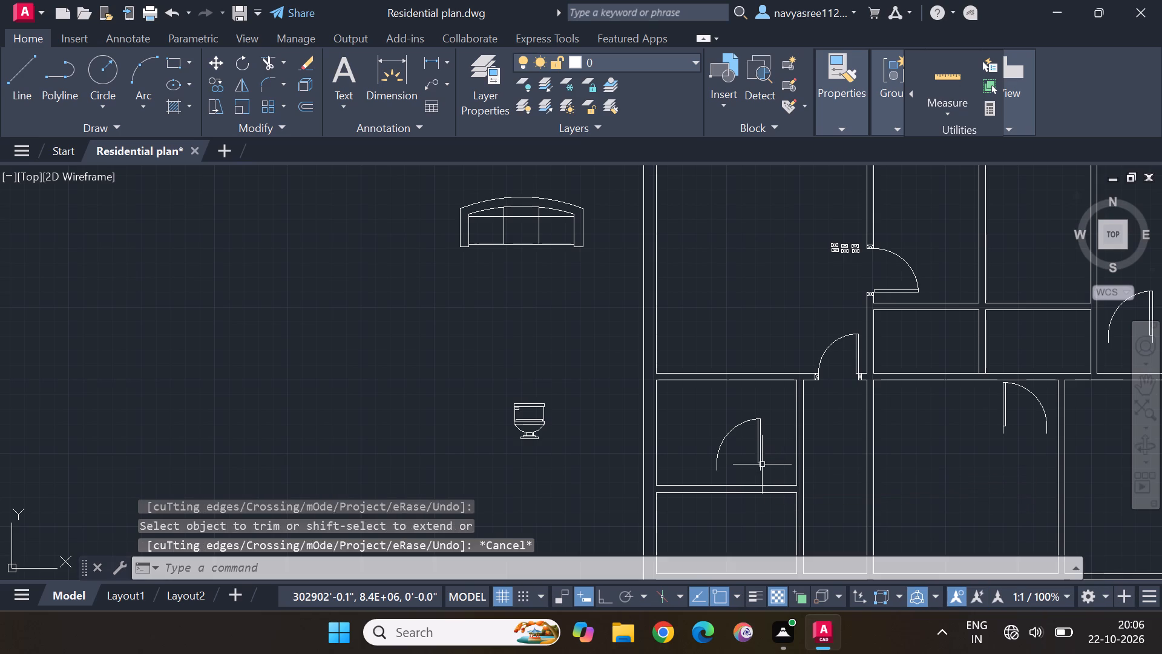
key(Escape)
key(Escape)
key(Escape)
key(Escape)
key(Escape)
key(Escape)
key(Escape)
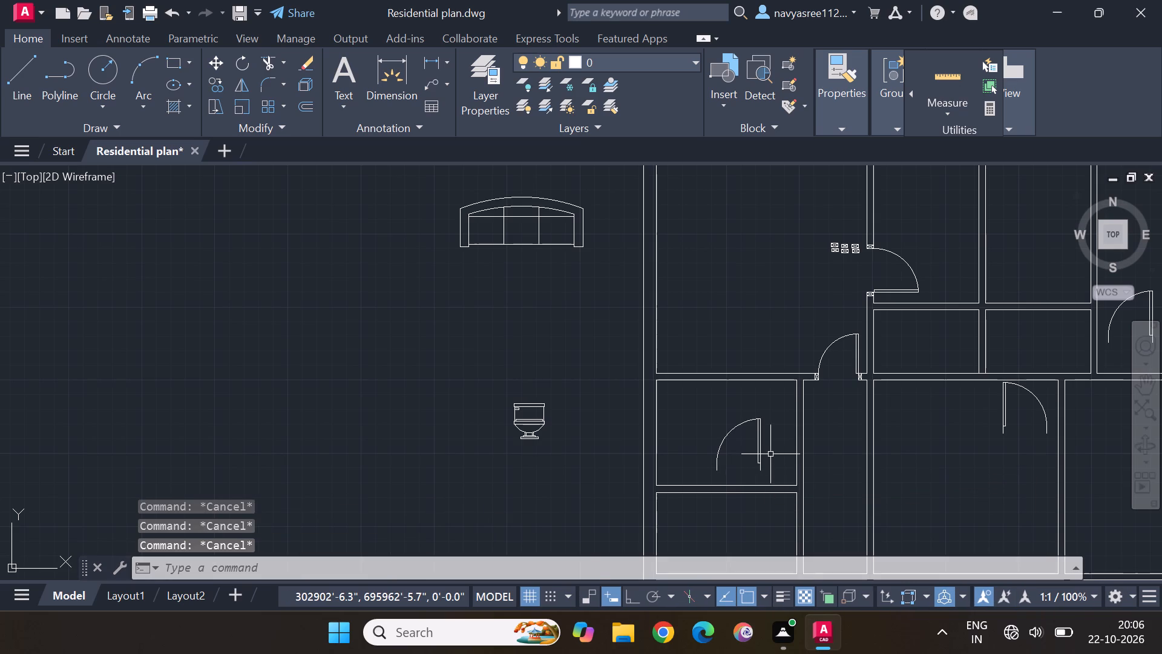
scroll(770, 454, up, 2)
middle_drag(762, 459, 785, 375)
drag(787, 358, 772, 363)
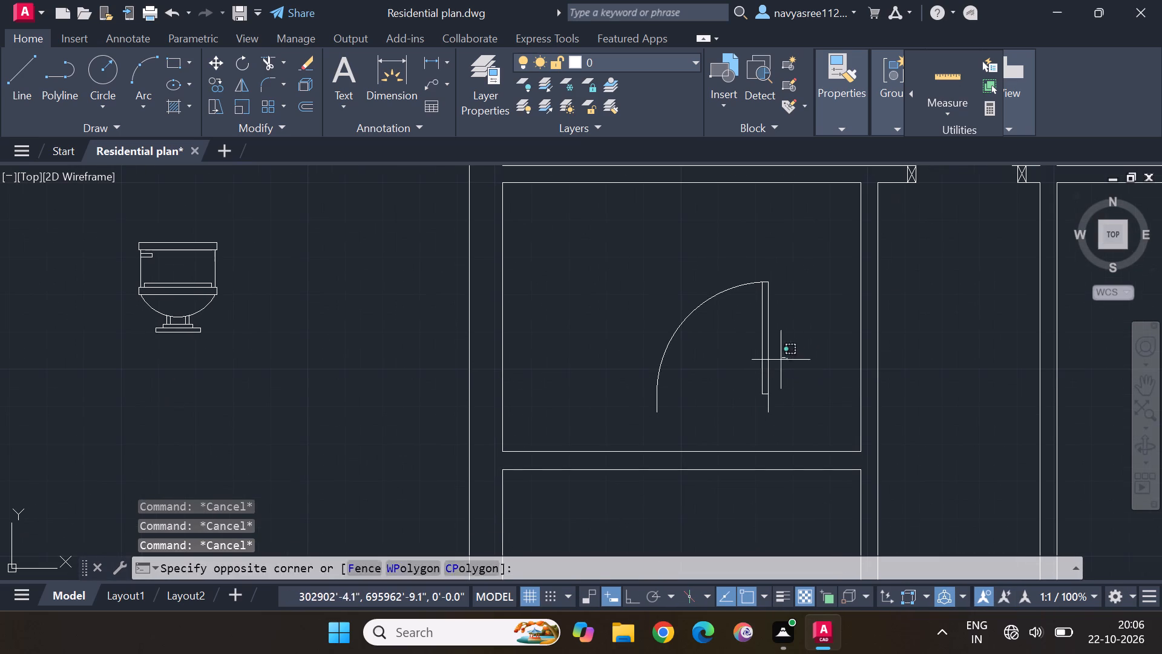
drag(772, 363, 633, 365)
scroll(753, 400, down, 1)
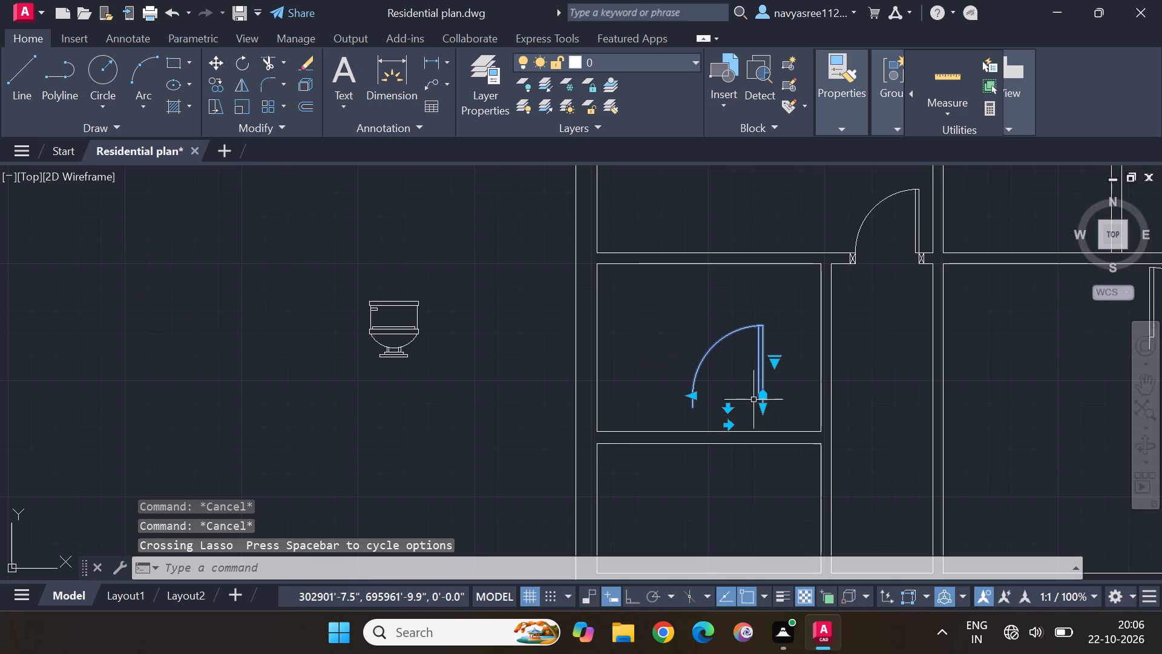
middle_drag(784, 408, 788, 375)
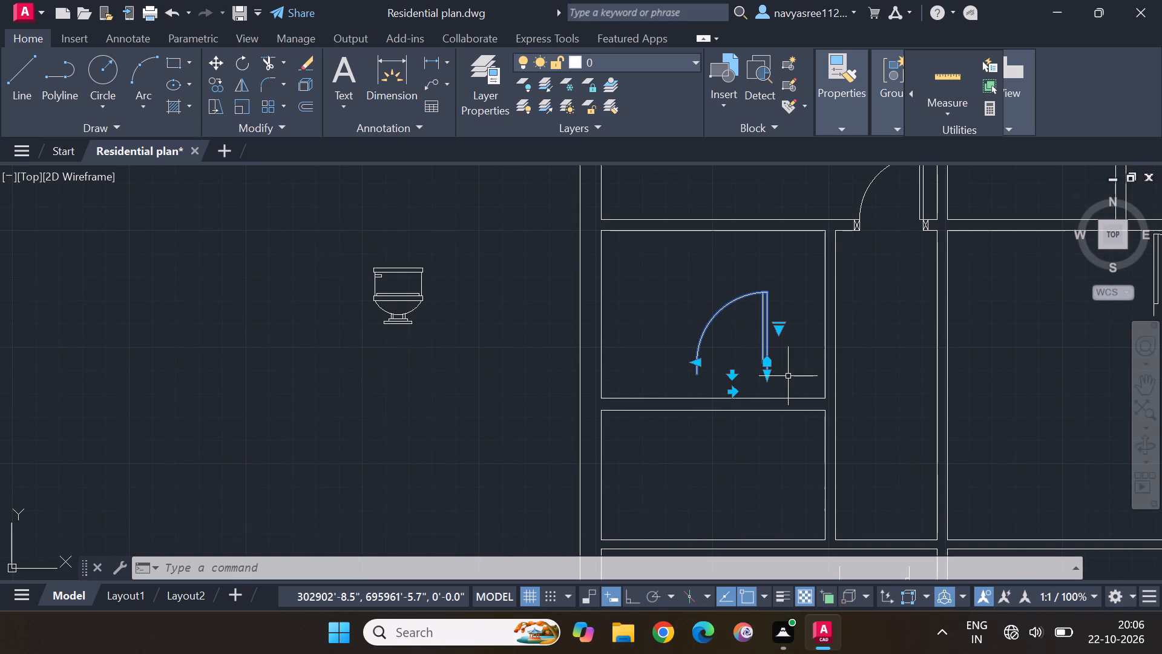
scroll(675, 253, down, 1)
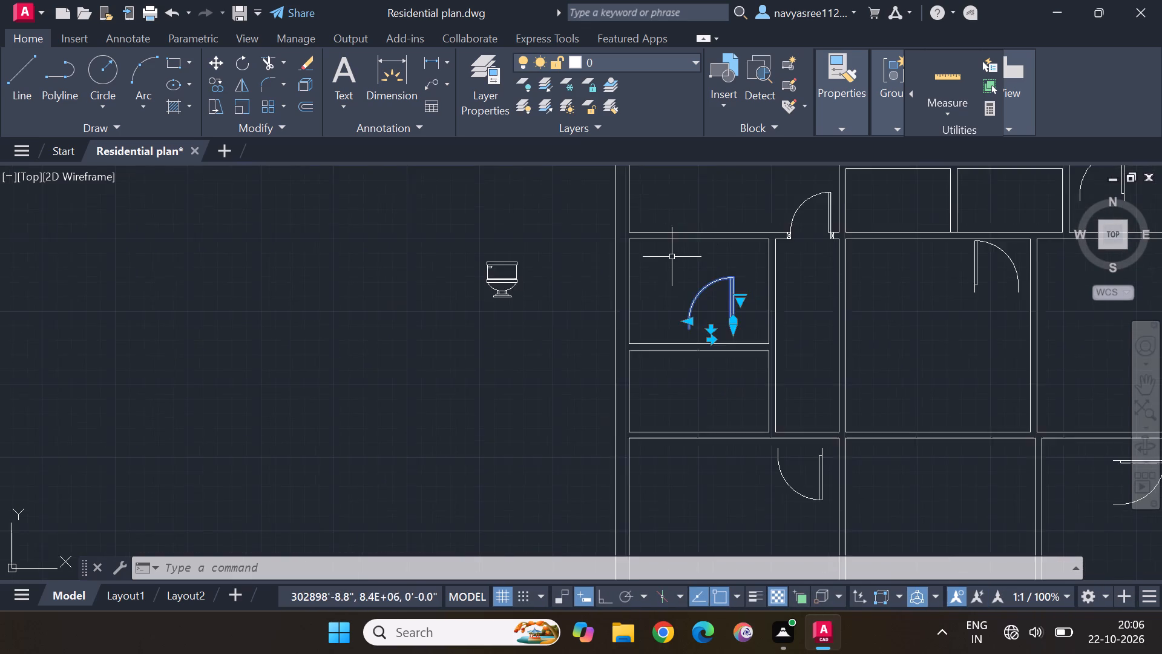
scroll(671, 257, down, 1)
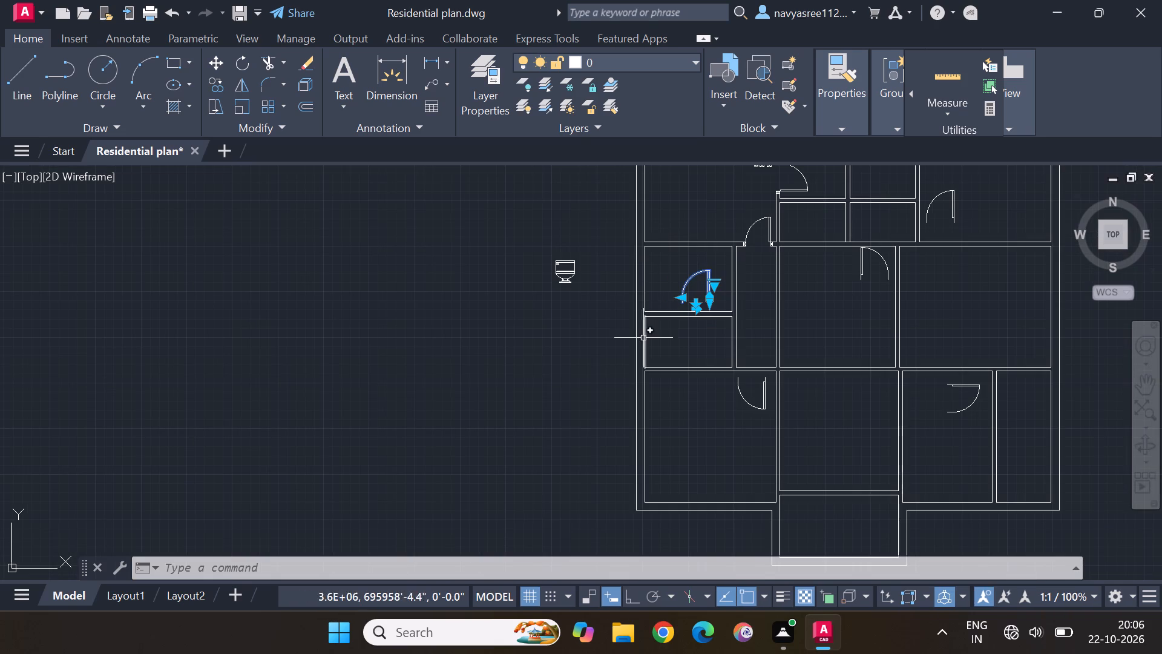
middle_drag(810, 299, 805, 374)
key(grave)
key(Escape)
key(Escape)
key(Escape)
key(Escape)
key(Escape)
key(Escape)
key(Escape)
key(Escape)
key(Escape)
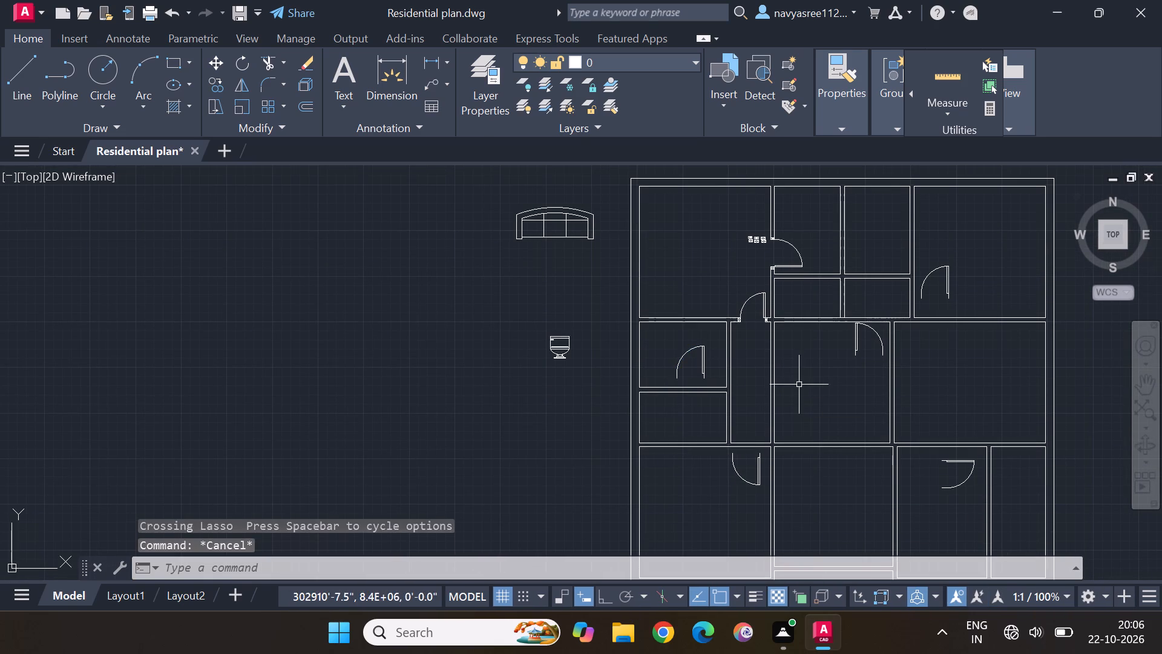
Move the leftmost pair of spare jamb boxes about 28' to the empty area outside the plan, left of the toilet.
scroll(744, 219, up, 3)
scroll(772, 303, up, 4)
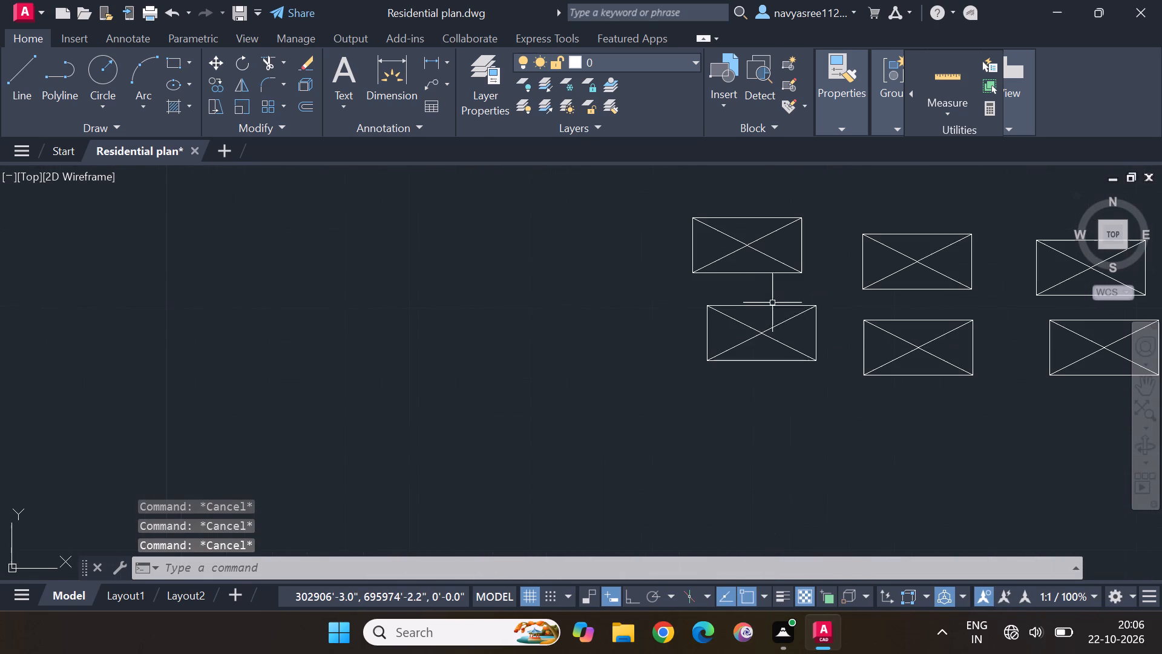
drag(751, 178, 796, 411)
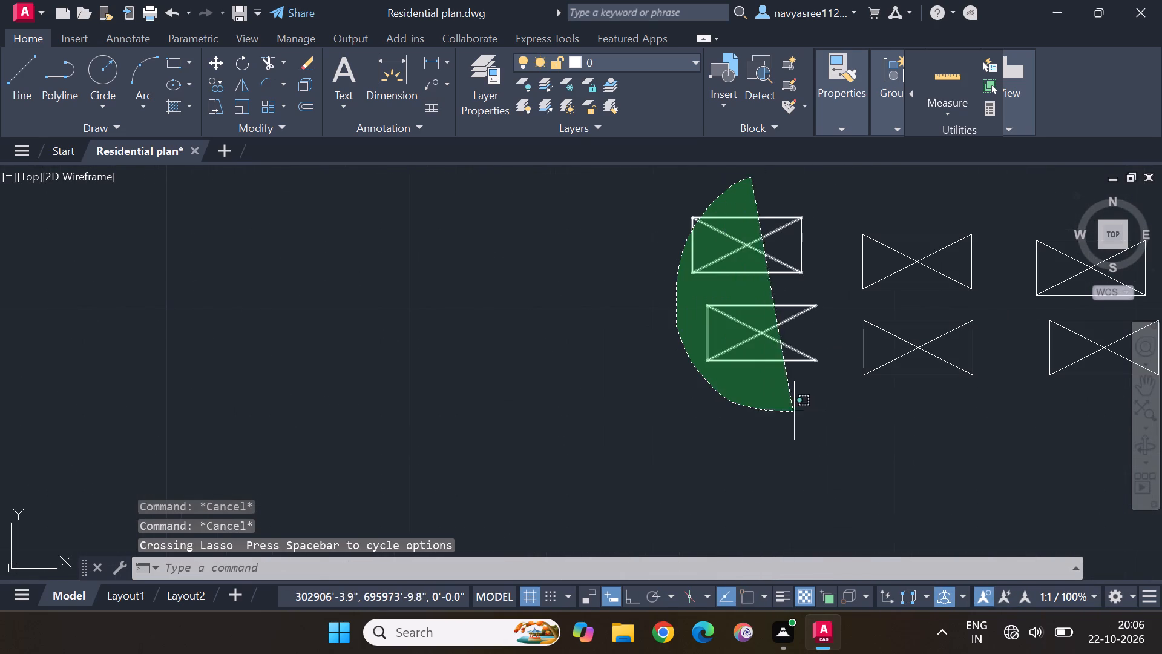
drag(796, 411, 811, 369)
click(799, 241)
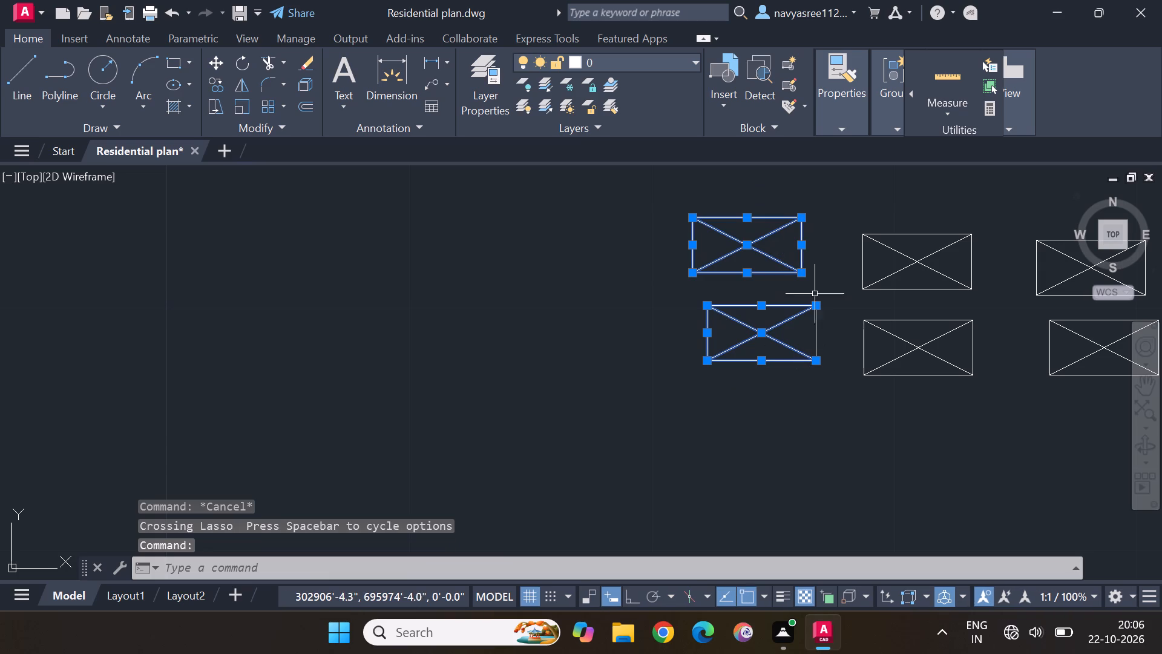
click(815, 334)
scroll(803, 365, down, 3)
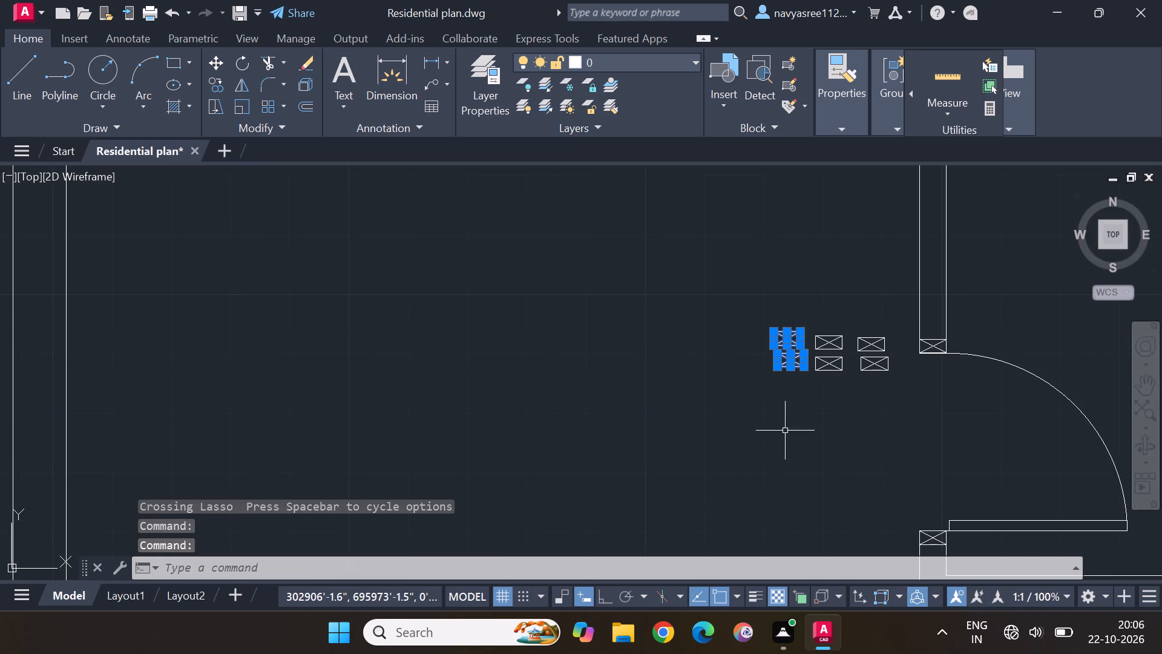
click(209, 62)
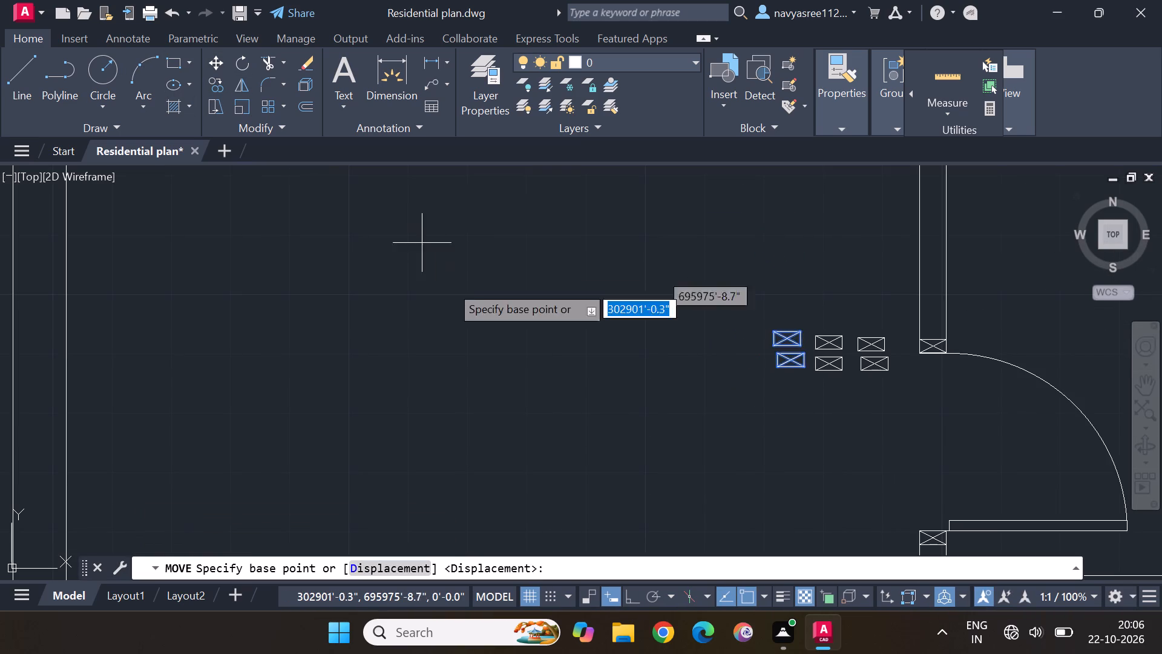
scroll(462, 322, down, 3)
middle_drag(482, 387, 625, 164)
middle_drag(625, 170, 647, 275)
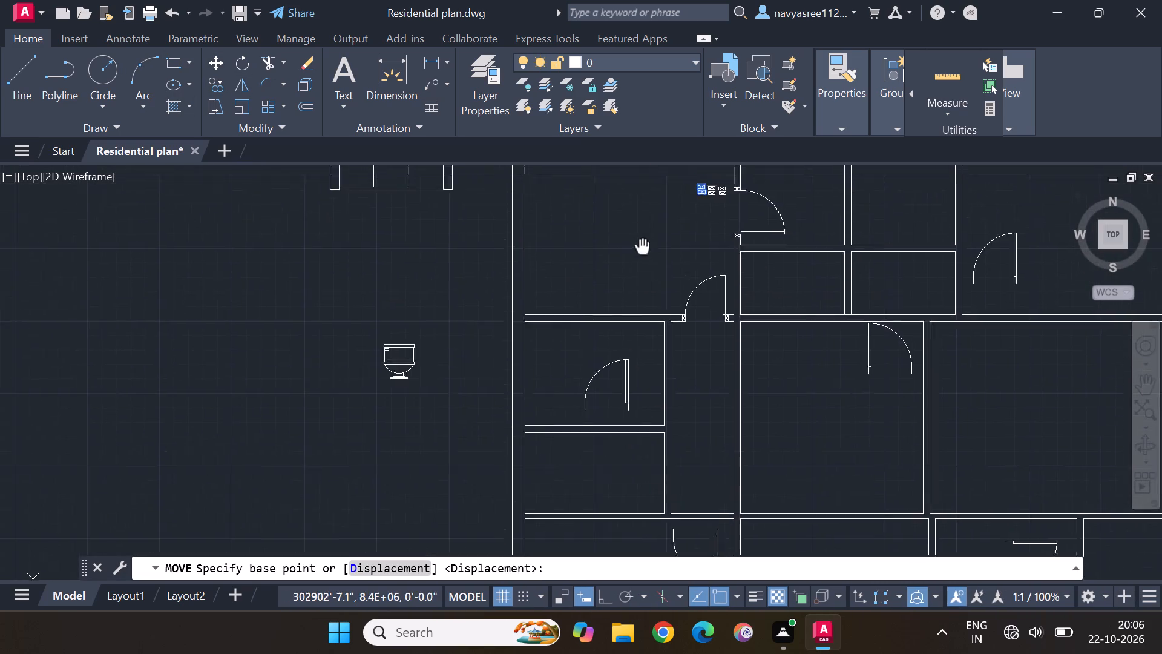
middle_drag(647, 275, 651, 299)
click(709, 253)
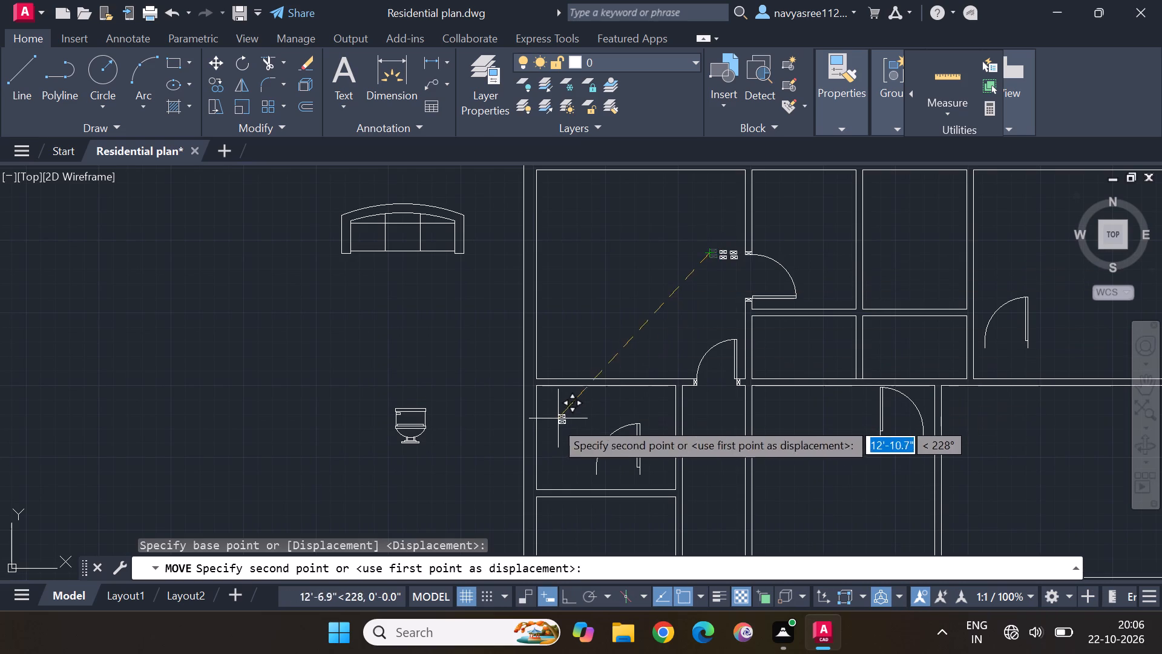
click(254, 457)
Draw a 5" vertical line across the wall separating the two small left rooms, just left of the unplaced door above it.
scroll(272, 451, up, 4)
middle_drag(271, 474, 488, 295)
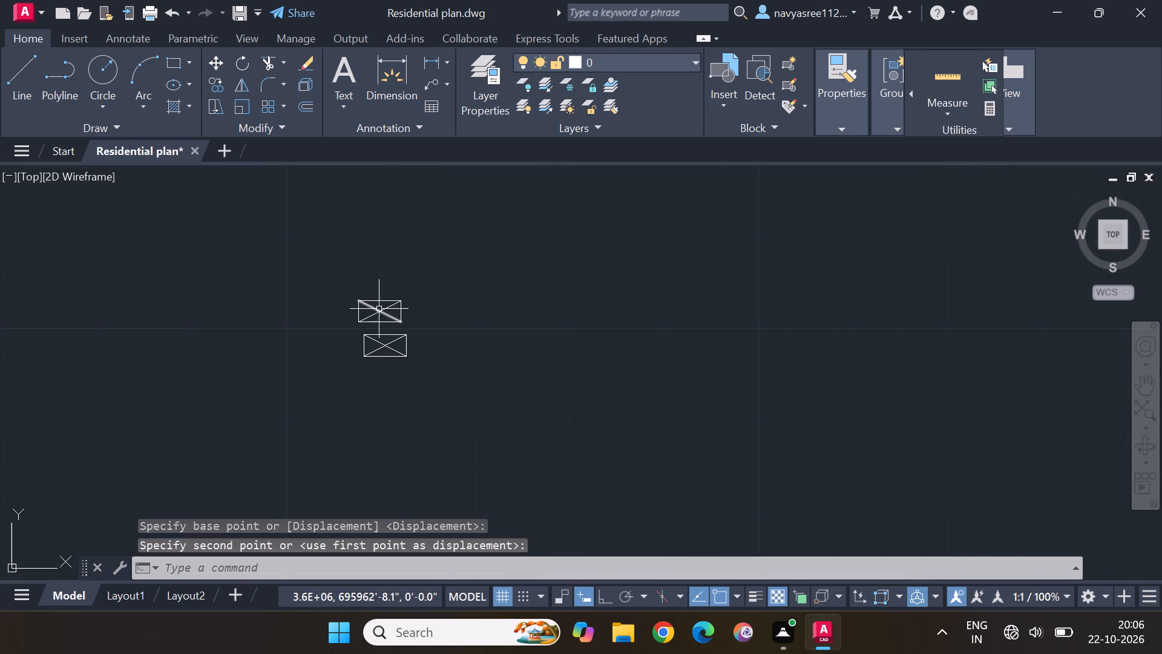
scroll(462, 340, down, 2)
middle_drag(853, 441, 658, 372)
scroll(674, 357, down, 2)
middle_drag(844, 383, 801, 406)
scroll(780, 389, up, 1)
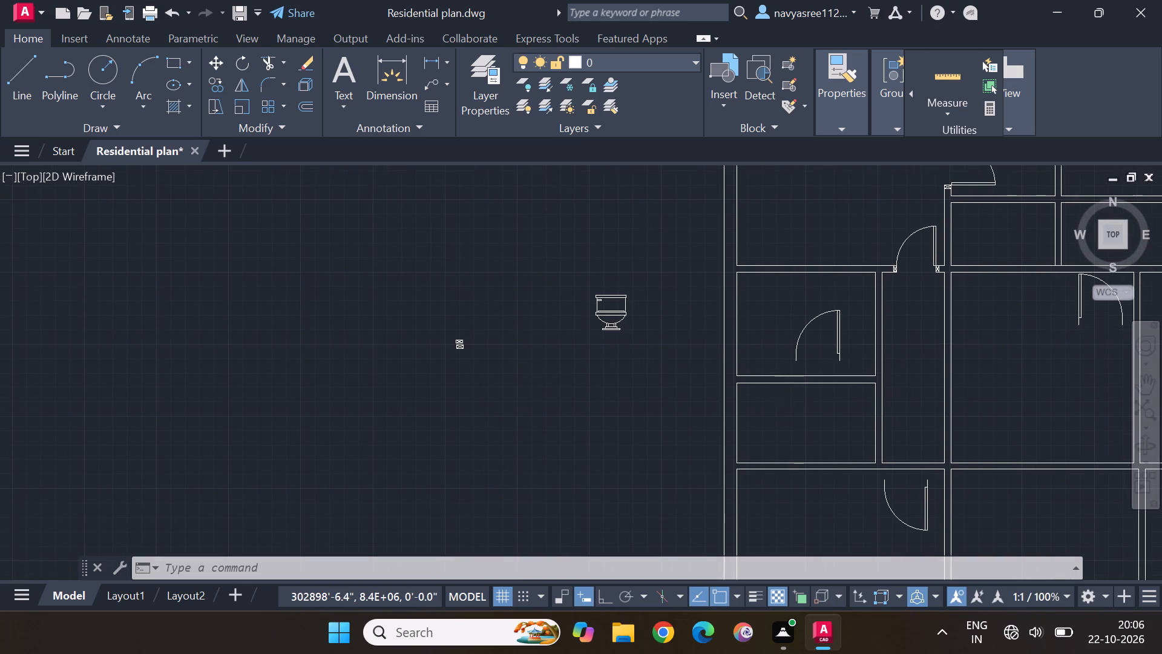
scroll(780, 389, up, 1)
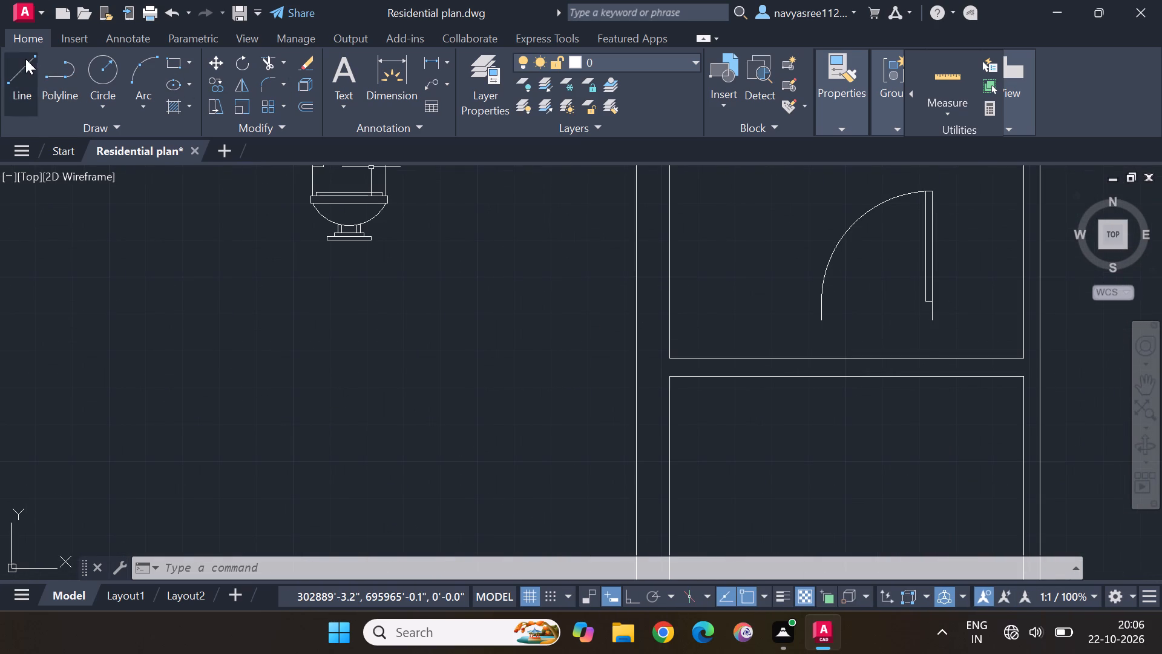
click(25, 61)
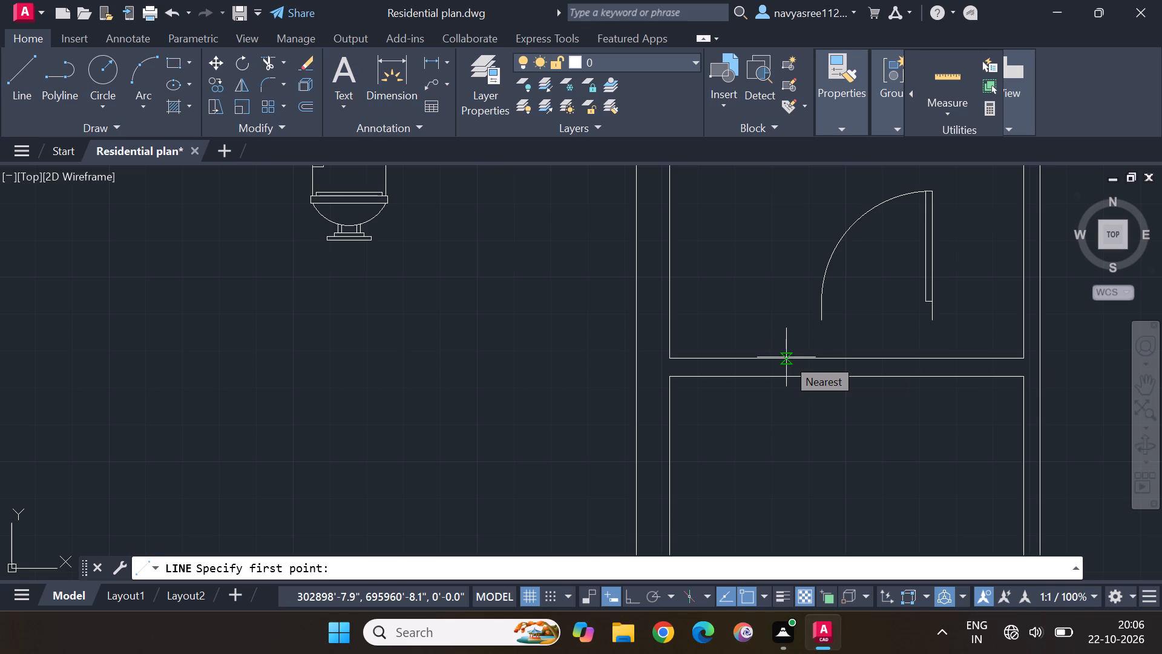
click(784, 358)
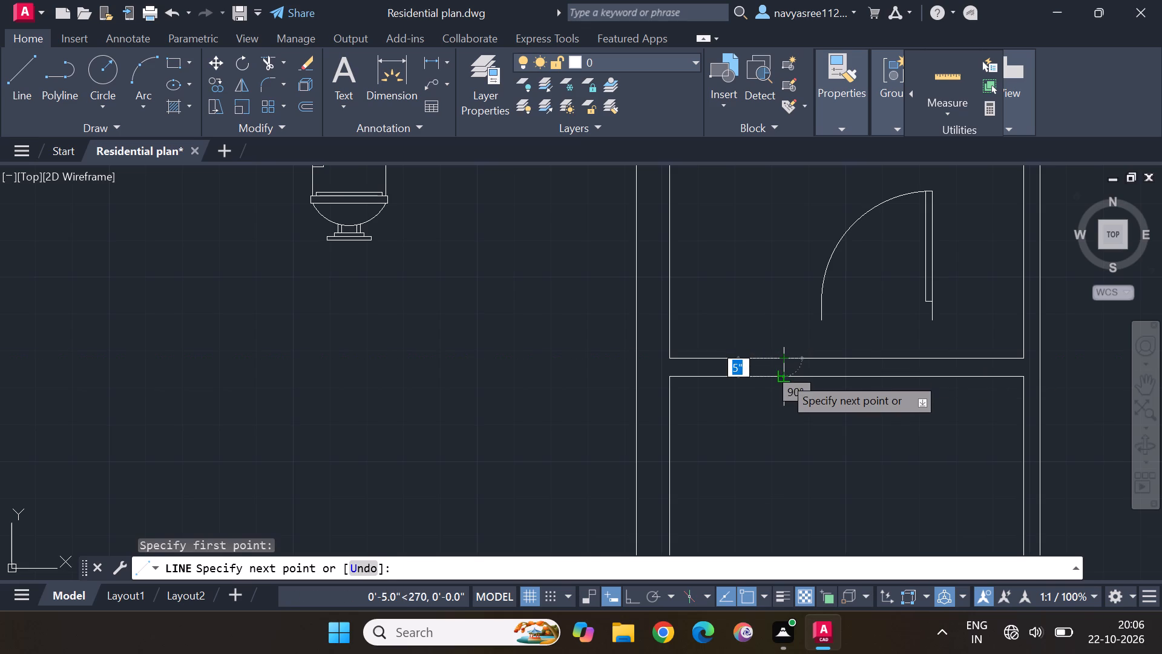
click(783, 376)
key(Escape)
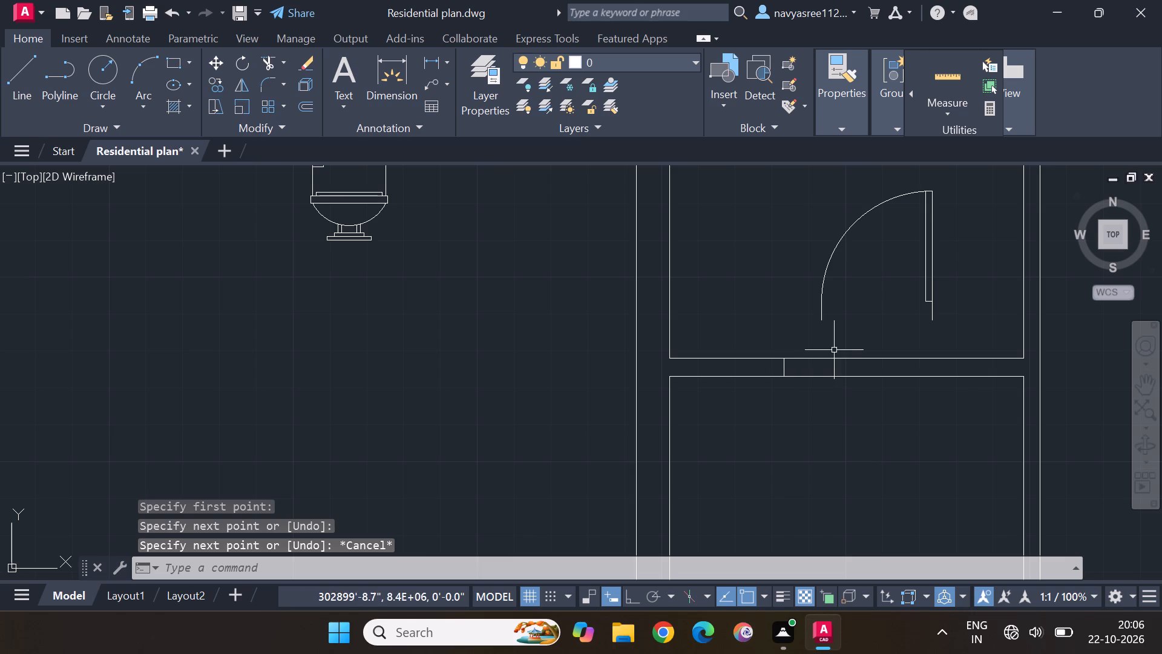
scroll(346, 315, down, 2)
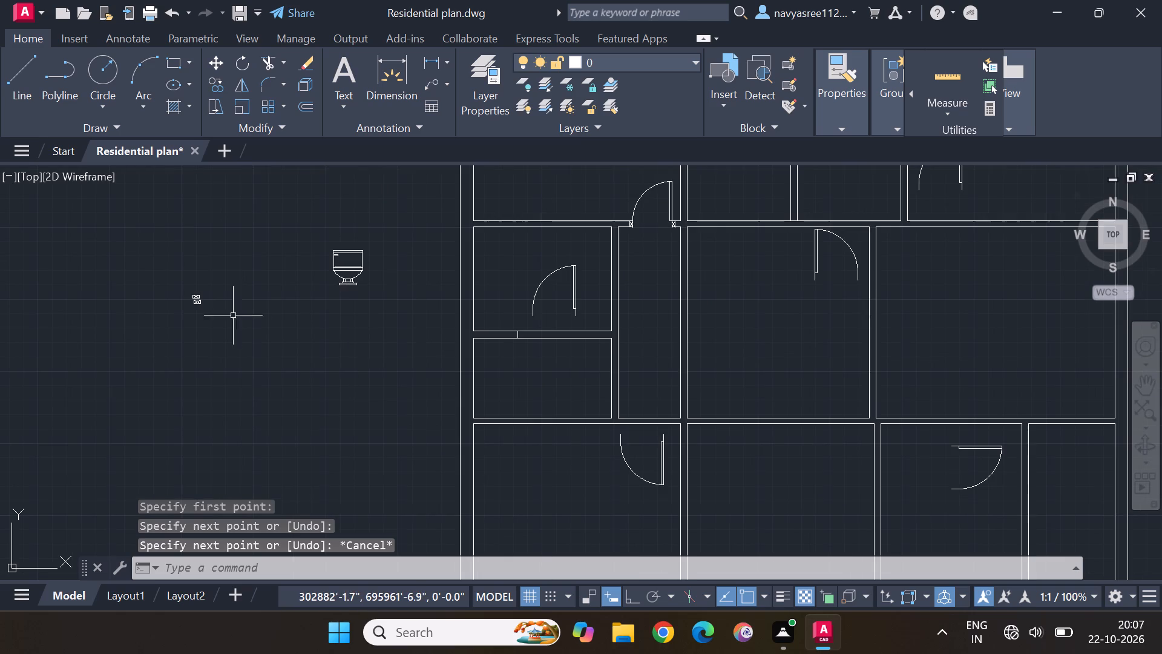
Move the upper spare jamb box about 19' into the wall between the two small left rooms, just right of the vertical line.
scroll(194, 299, up, 6)
drag(226, 319, 192, 325)
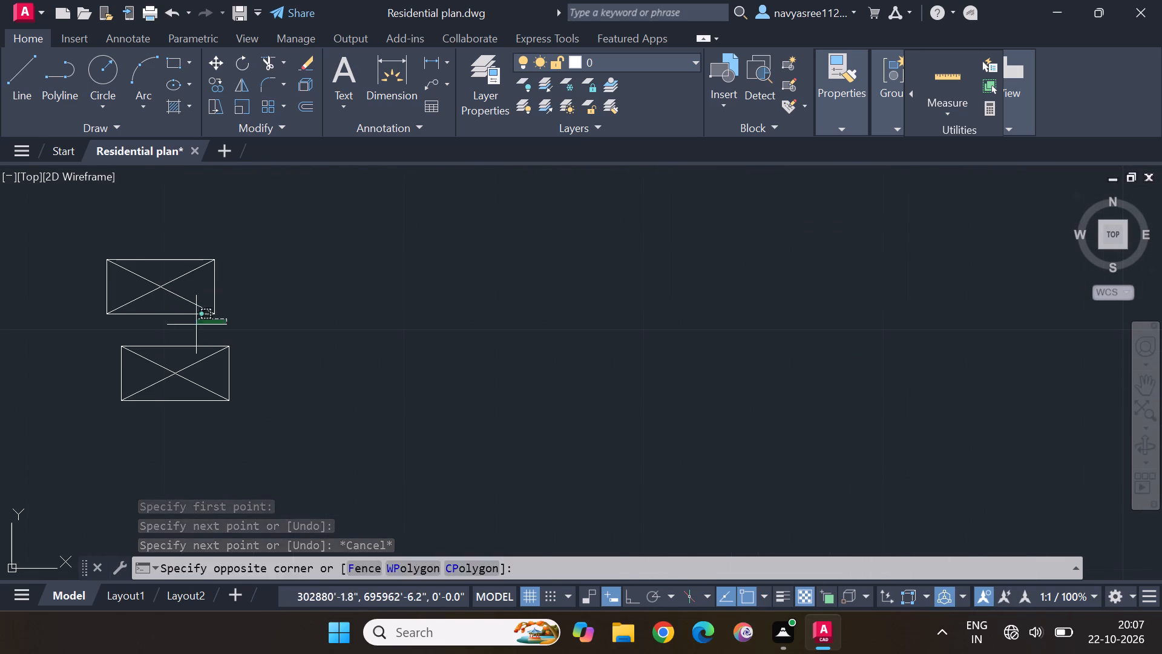
drag(192, 325, 239, 243)
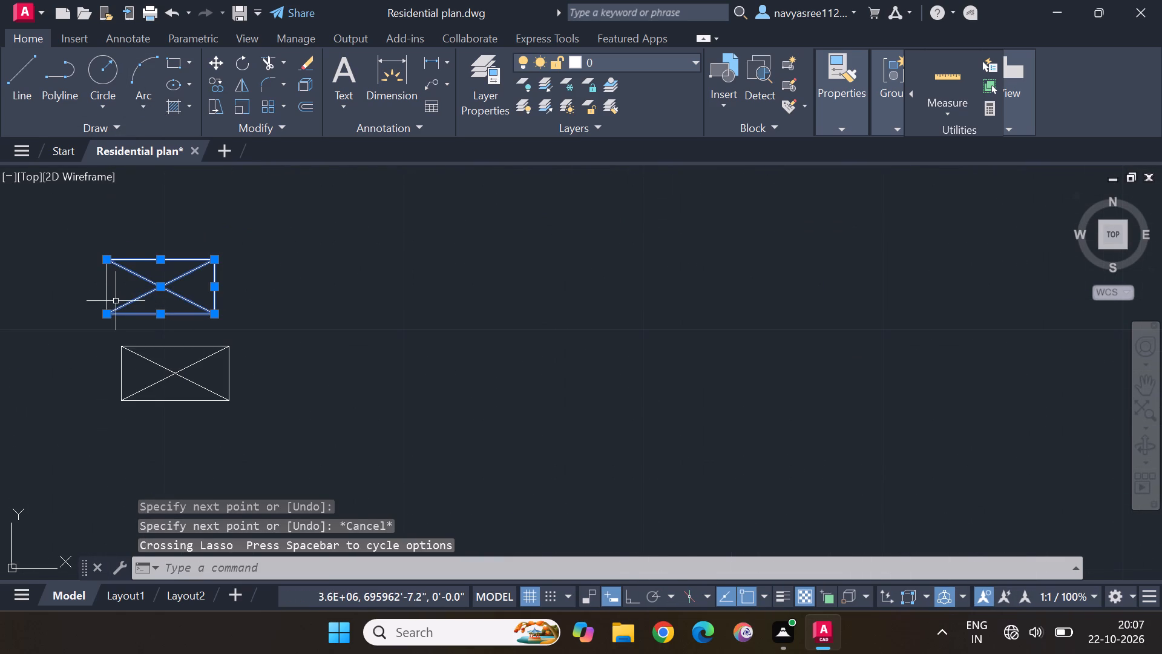
click(106, 298)
click(218, 62)
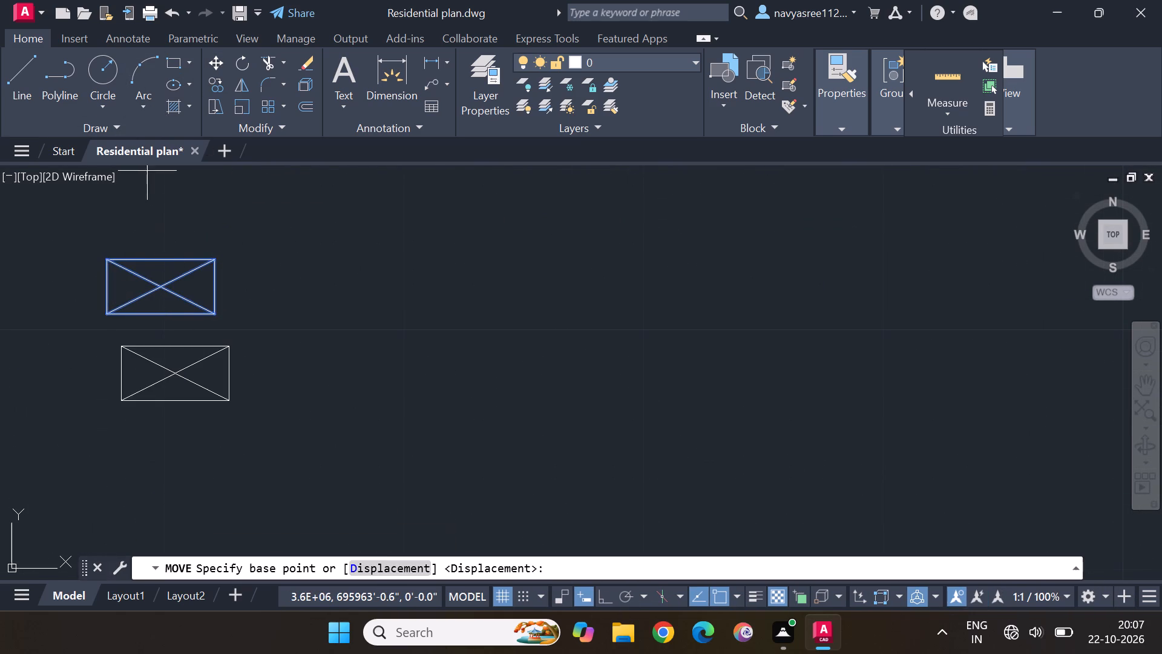
click(215, 282)
scroll(657, 329, down, 2)
middle_drag(737, 378, 535, 277)
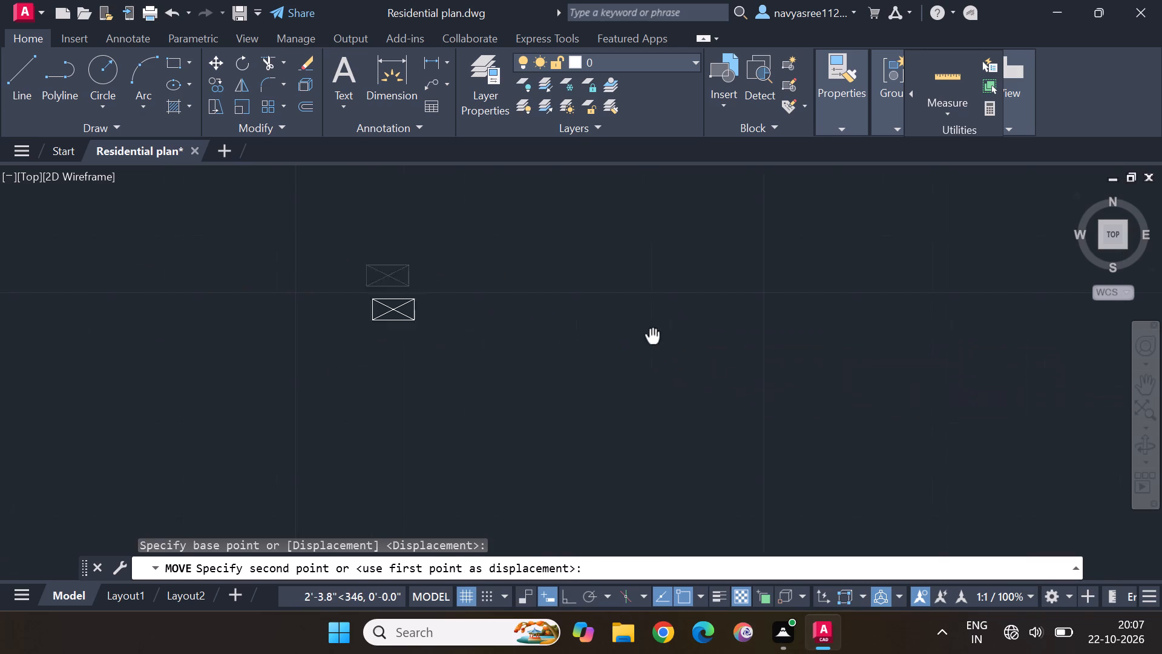
middle_drag(535, 277, 309, 172)
scroll(645, 276, down, 2)
middle_drag(878, 329, 276, 335)
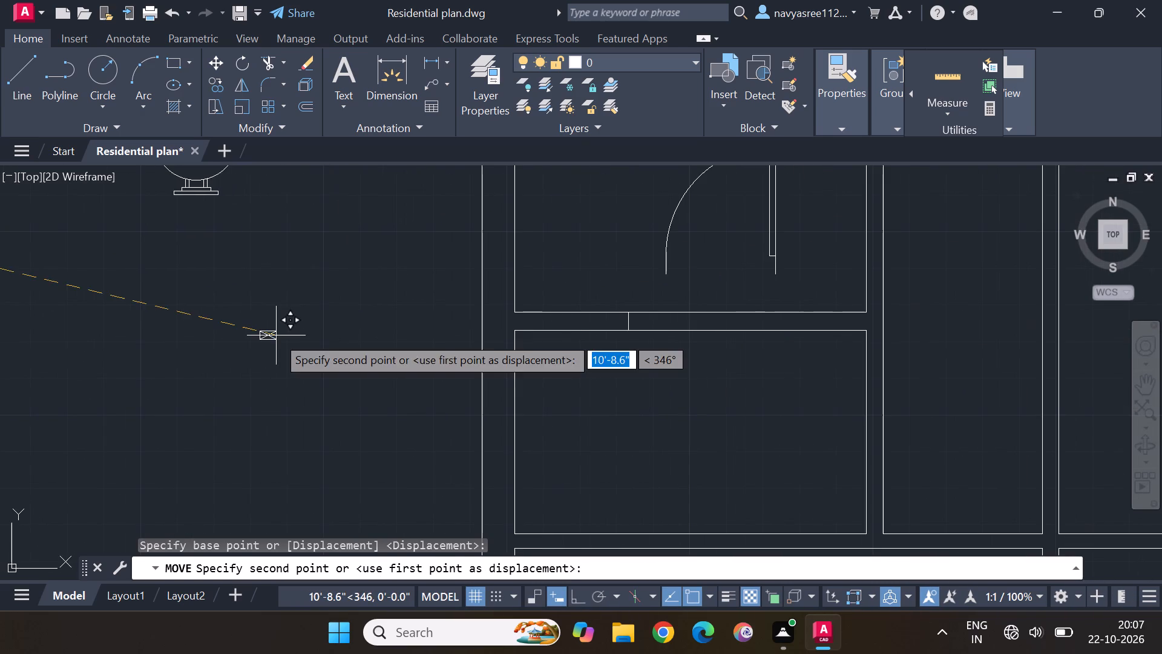
scroll(637, 316, up, 2)
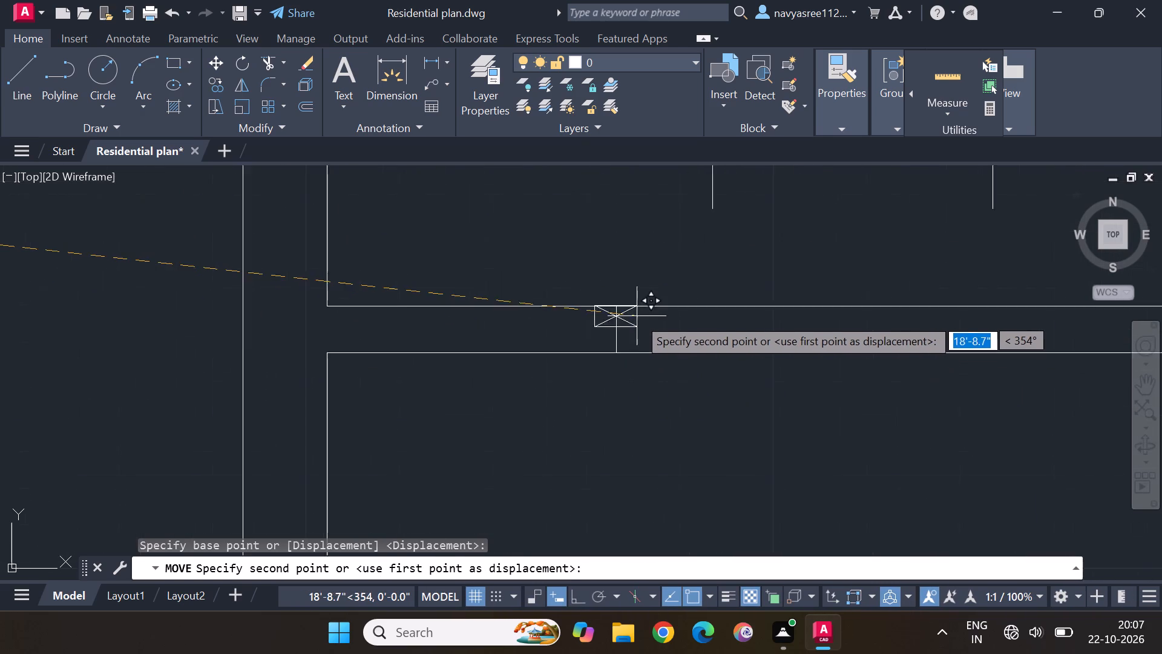
scroll(637, 317, up, 2)
click(740, 354)
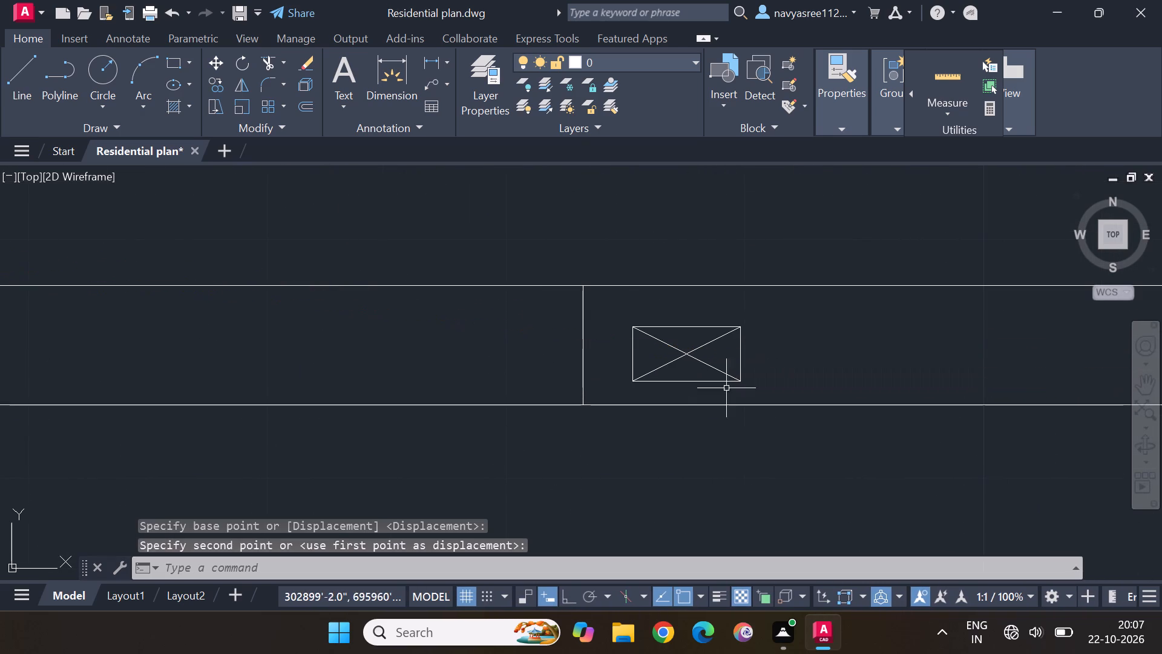
Rotate the moved jamb box a quarter turn about its centre so it stands upright in the wall.
drag(720, 303, 677, 386)
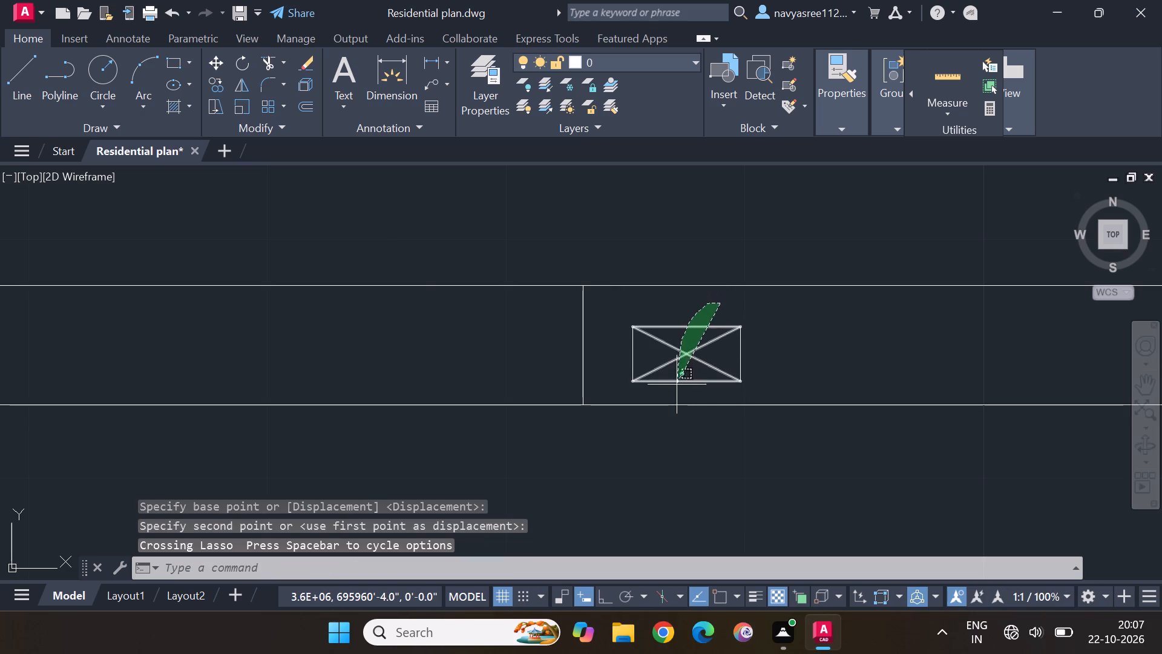
drag(677, 386, 677, 398)
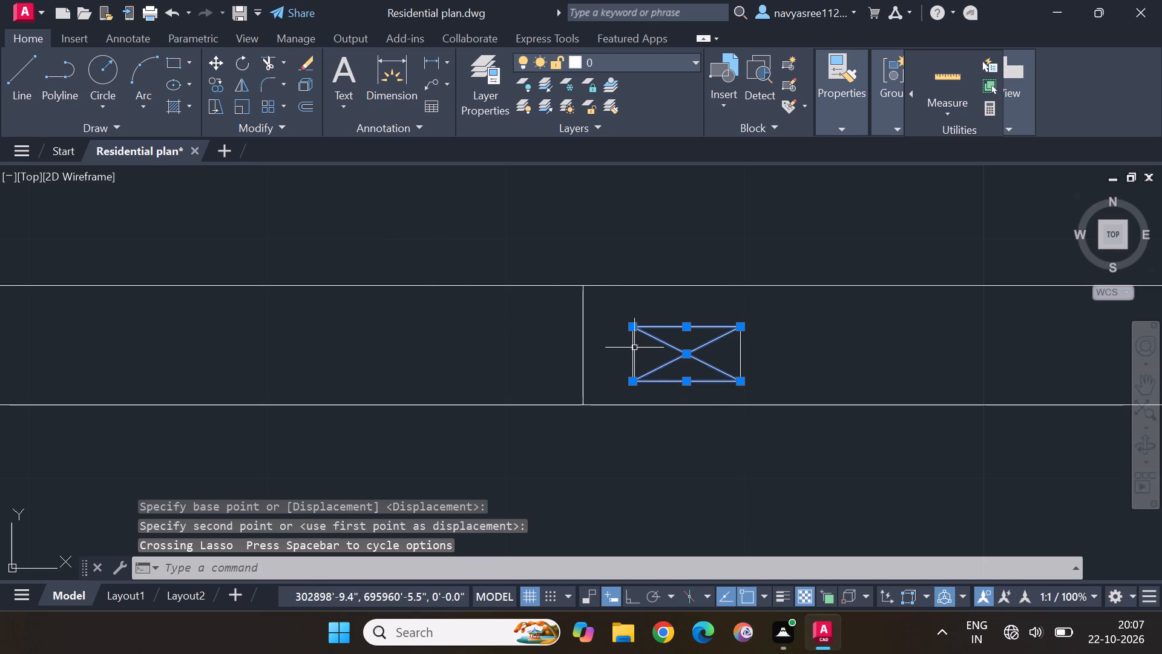
click(631, 351)
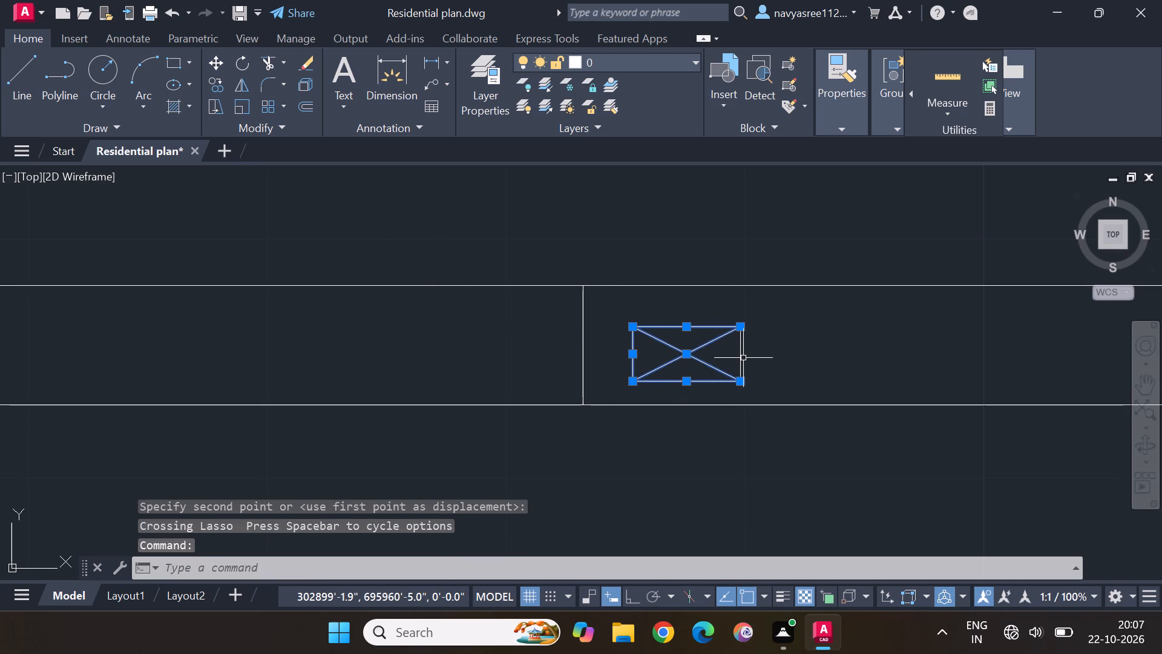
click(738, 352)
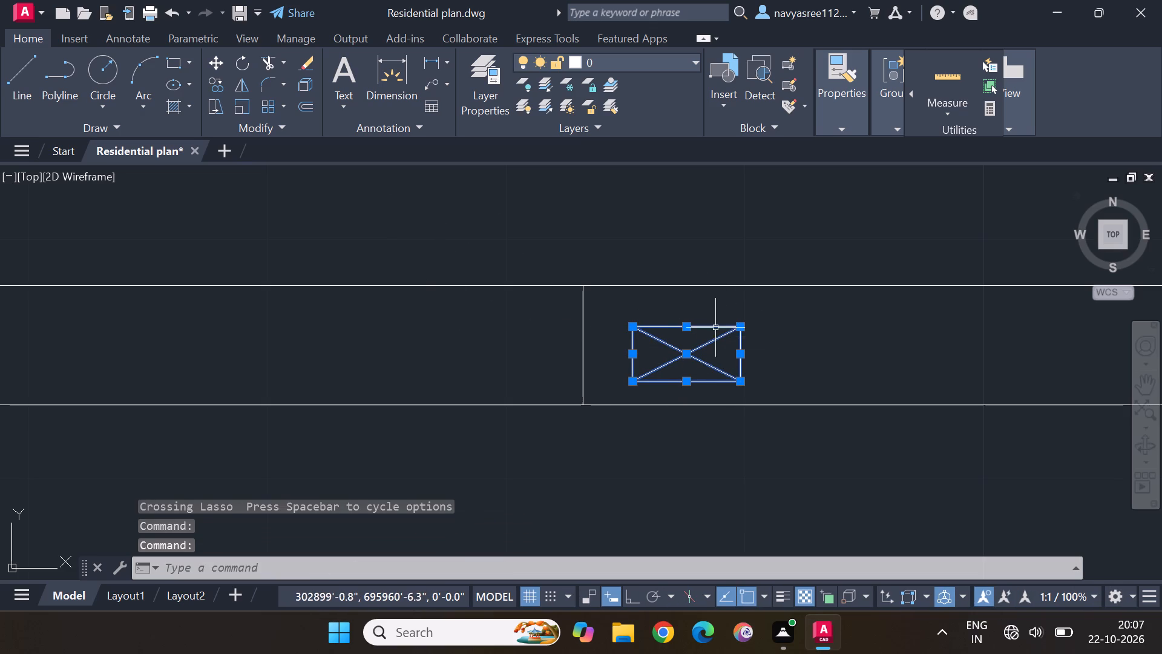
click(236, 60)
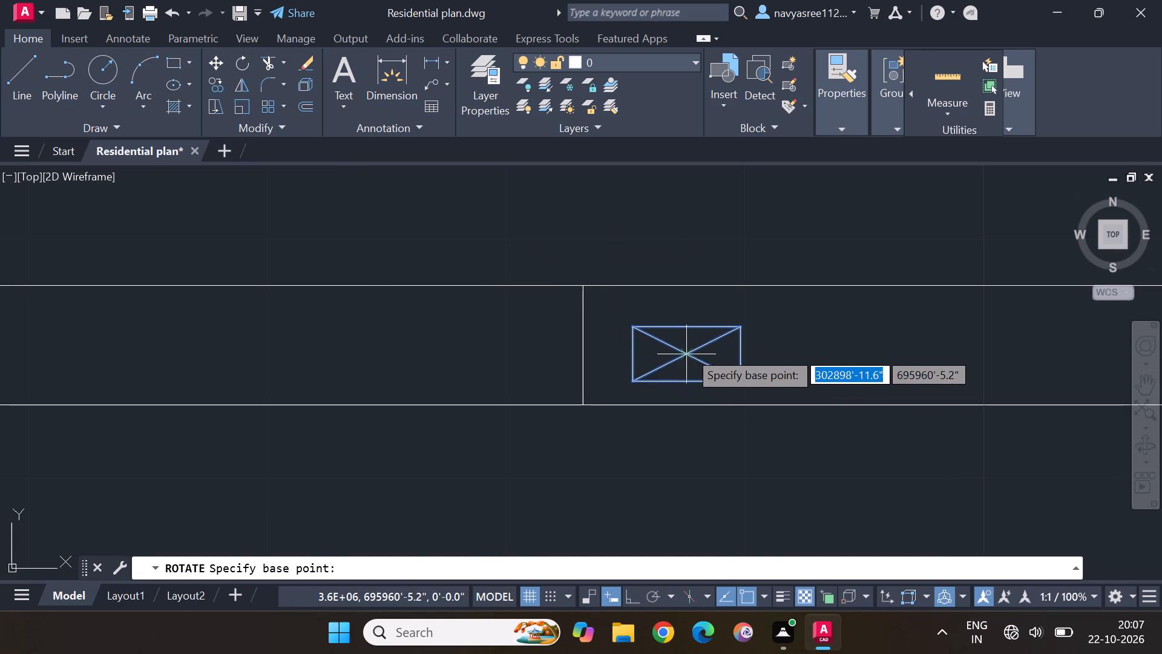
click(688, 351)
click(686, 314)
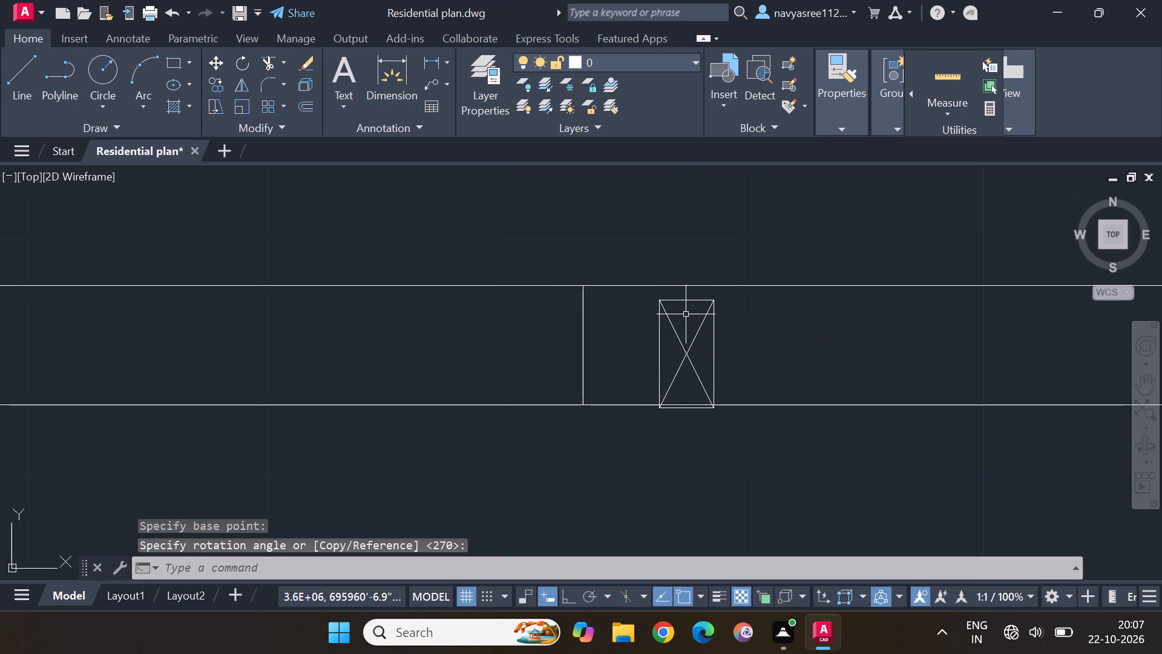
Move the upright jamb box, including its left-behind top edge, about 3.2" against the vertical line, with its base on the lower wall line.
drag(849, 348, 619, 366)
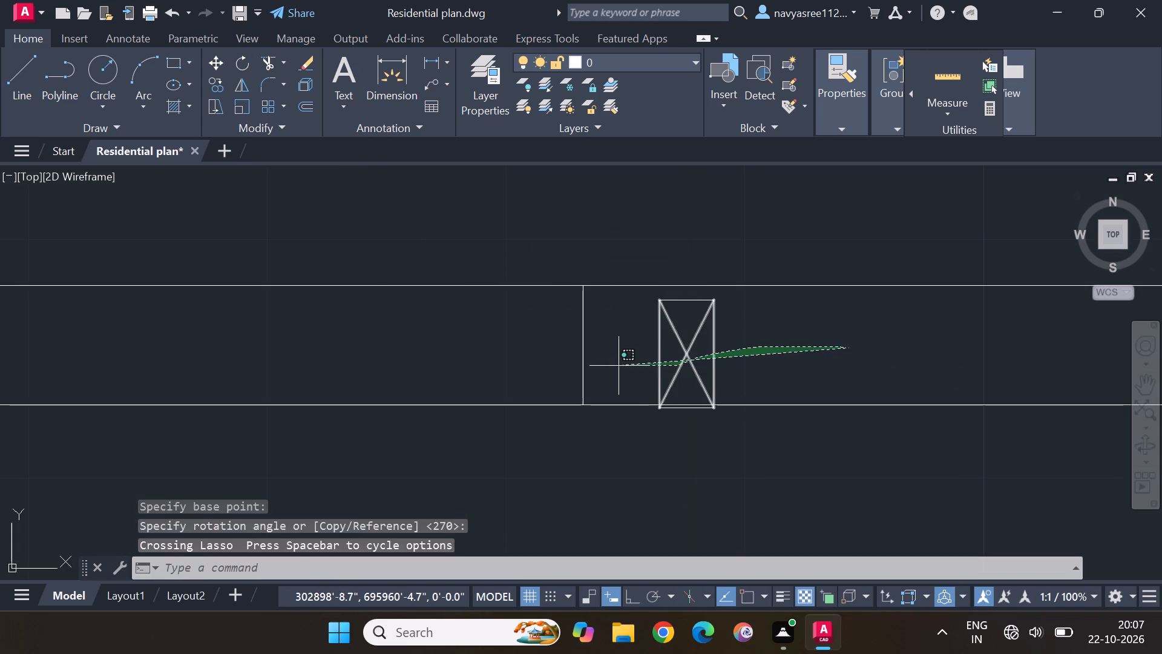
drag(619, 366, 617, 366)
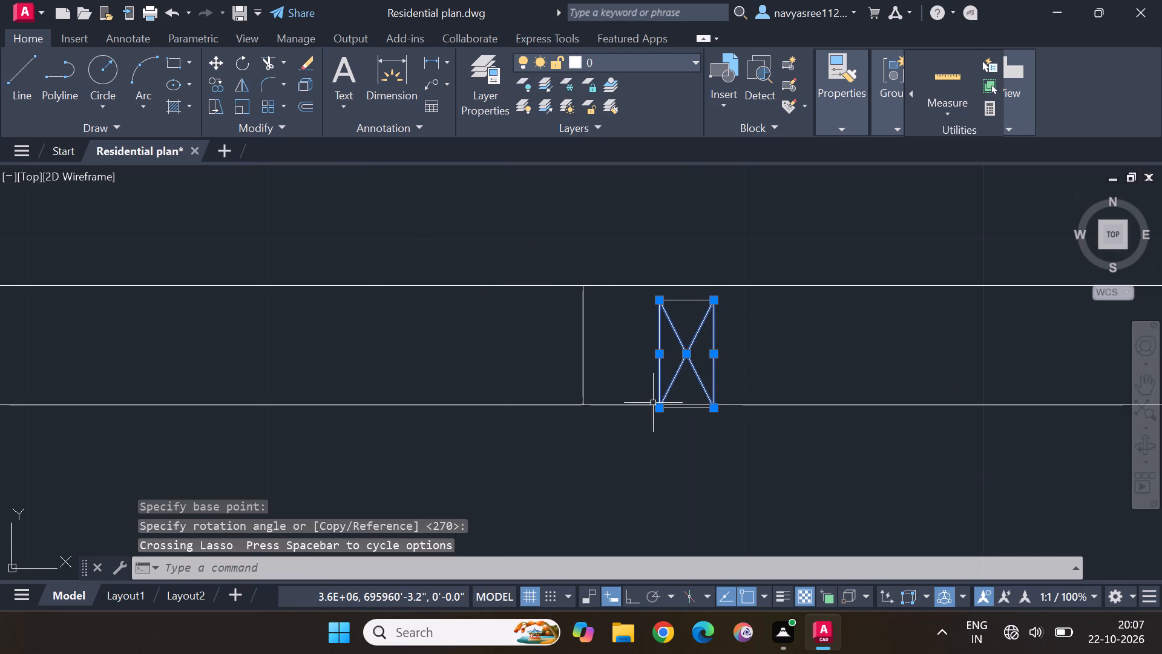
click(666, 409)
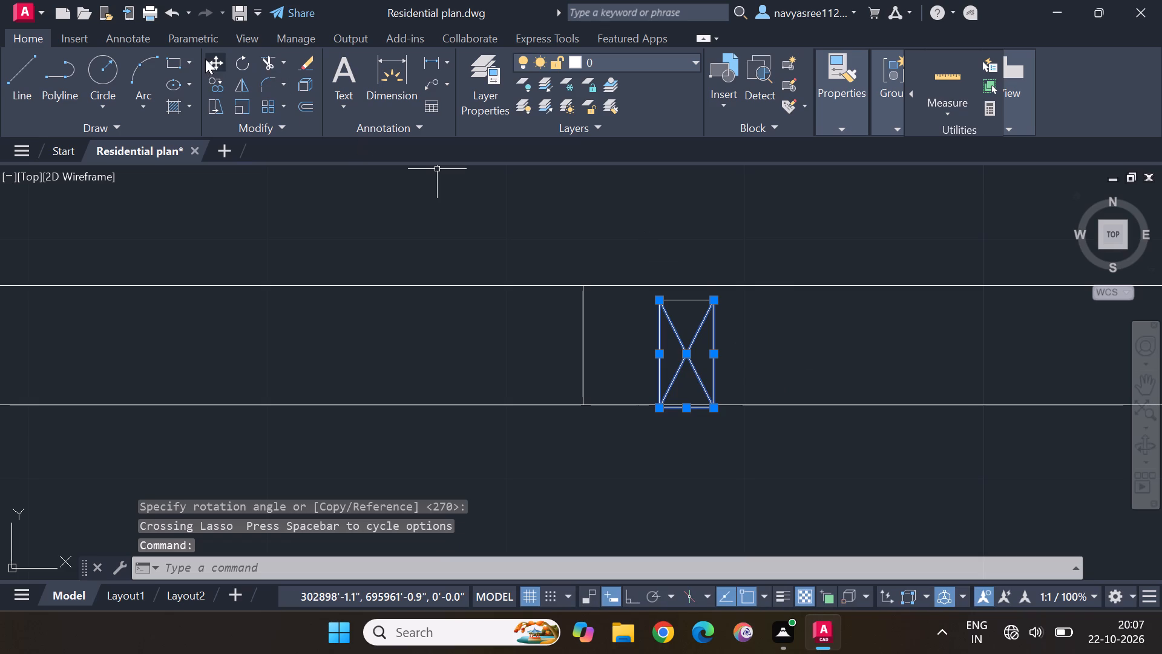
click(211, 59)
click(683, 354)
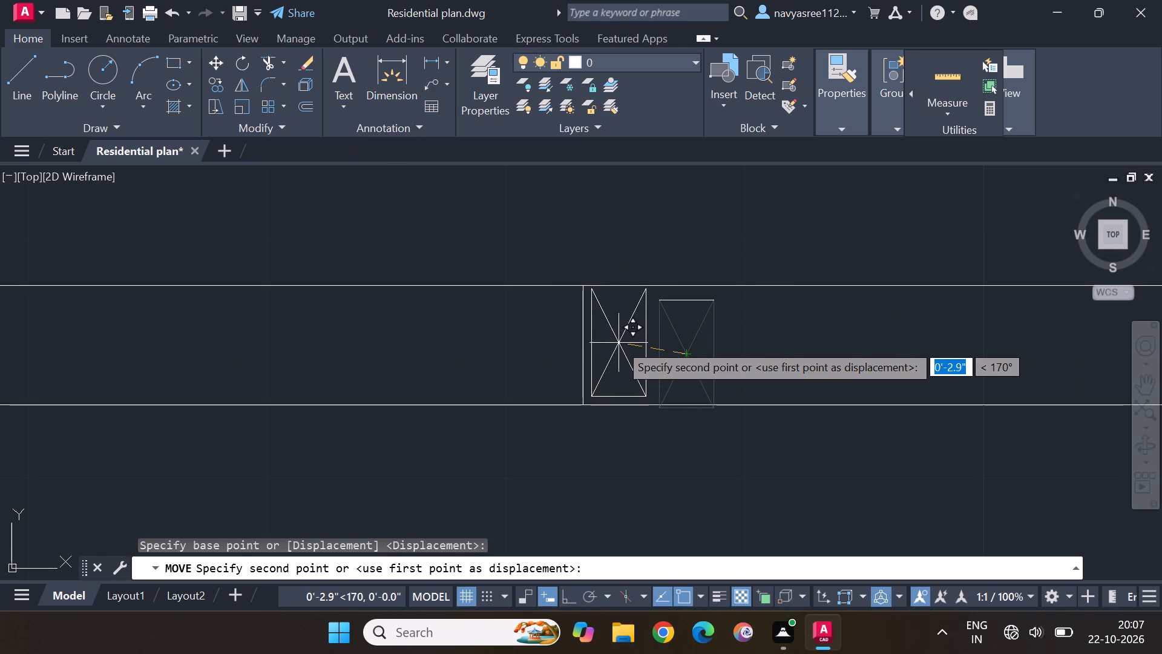
scroll(617, 348, up, 2)
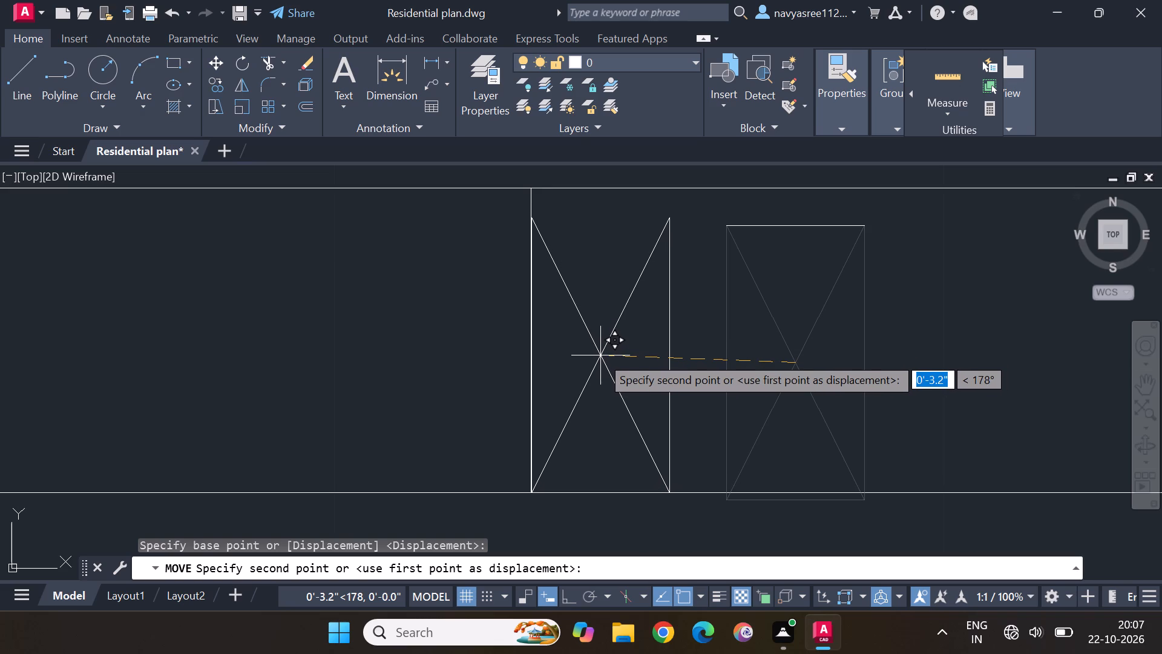
click(600, 355)
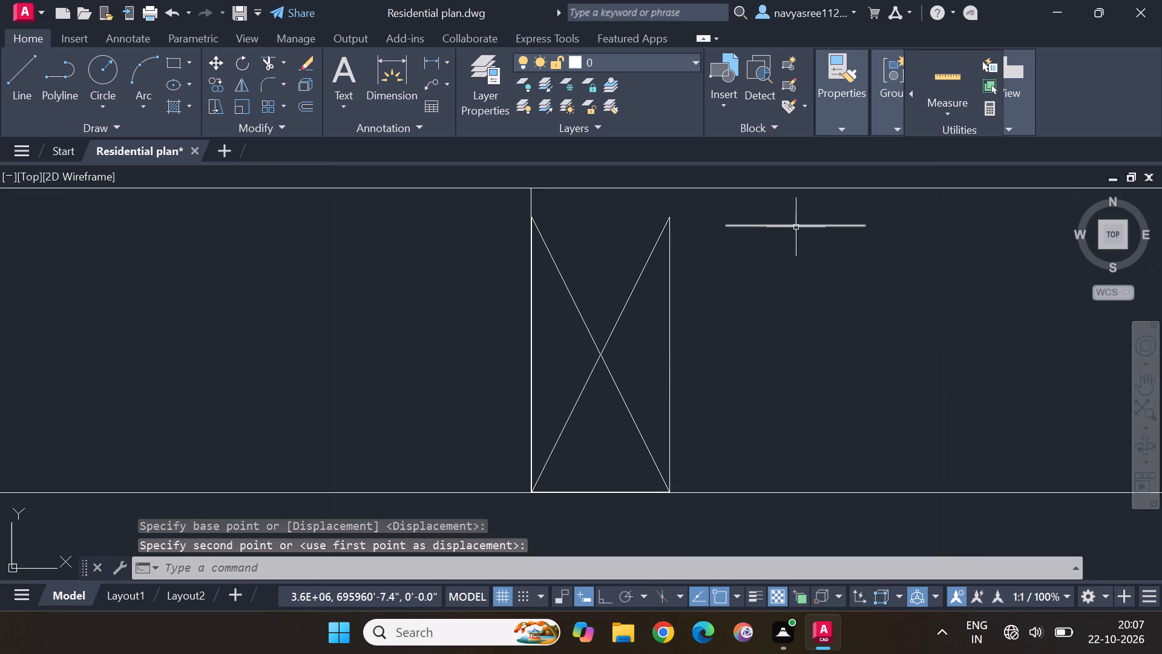
click(796, 225)
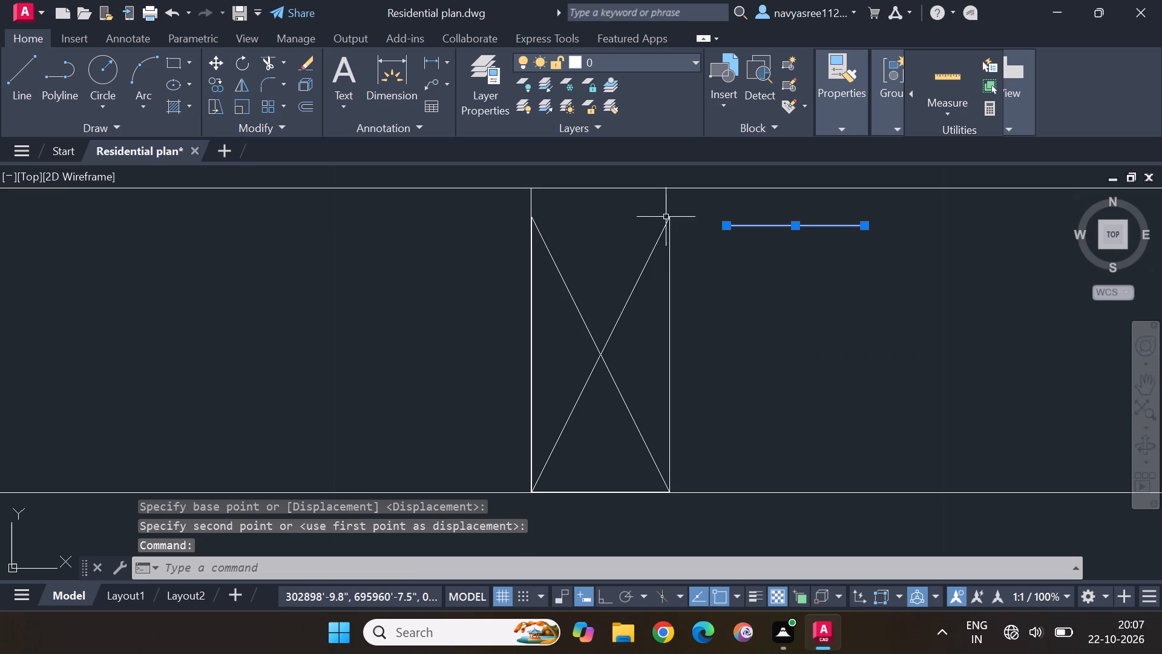
click(216, 63)
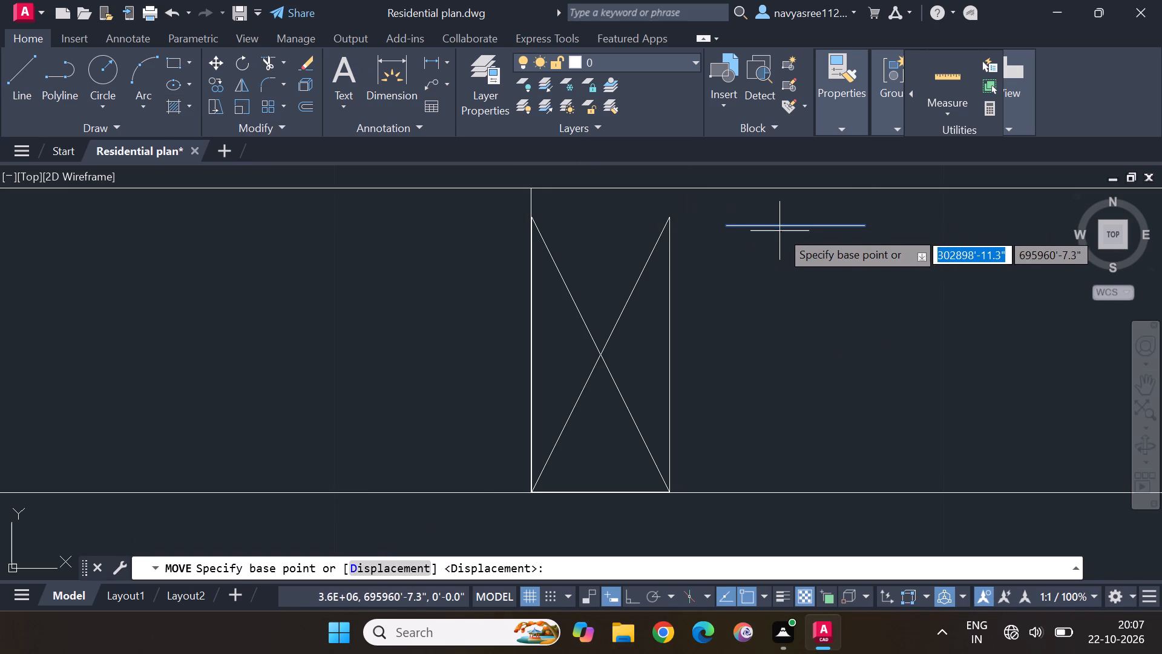
click(783, 225)
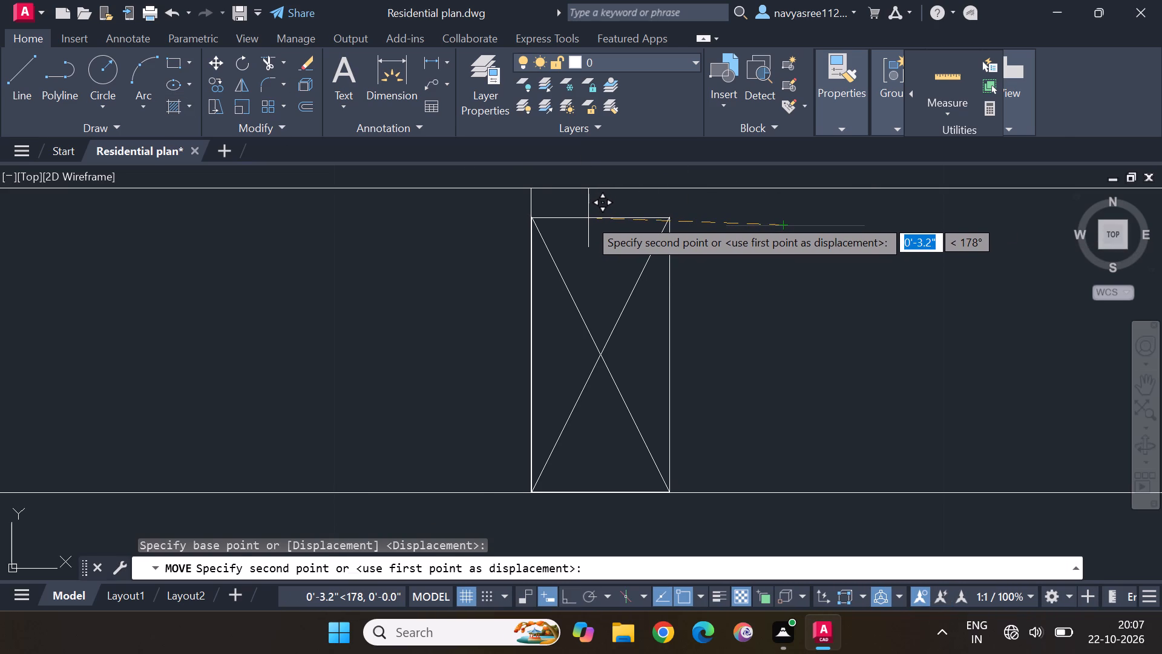
click(588, 218)
Trim the short stub of the vertical line between the jamb box's top and the upper wall line.
scroll(725, 231, down, 2)
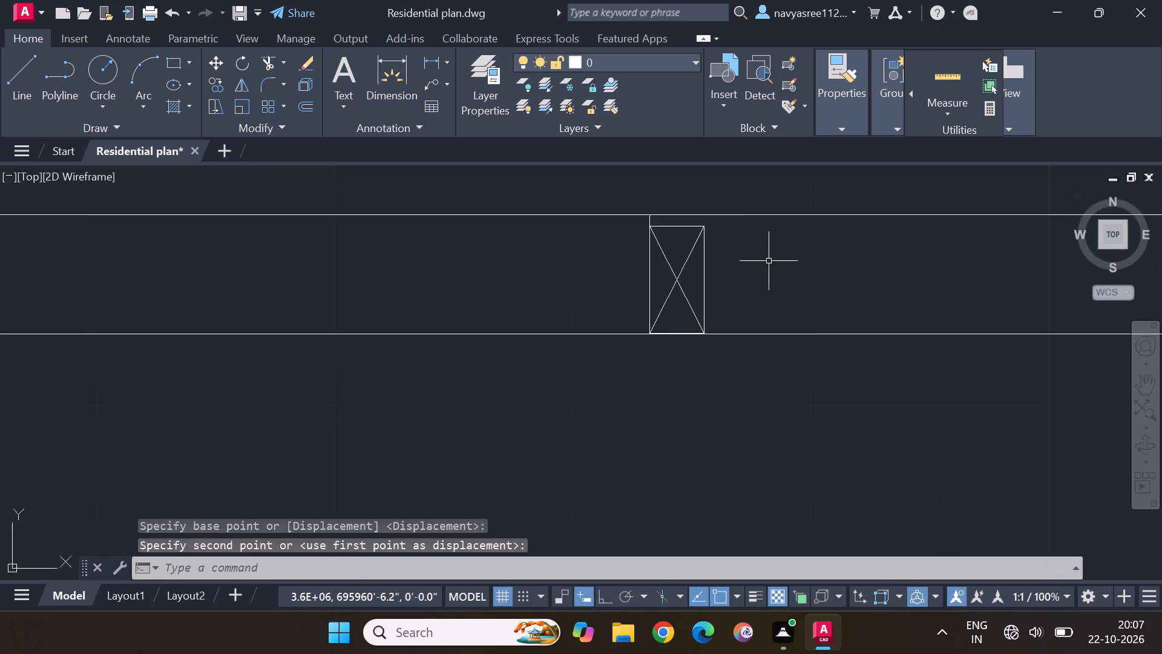
scroll(782, 265, down, 2)
scroll(763, 268, up, 2)
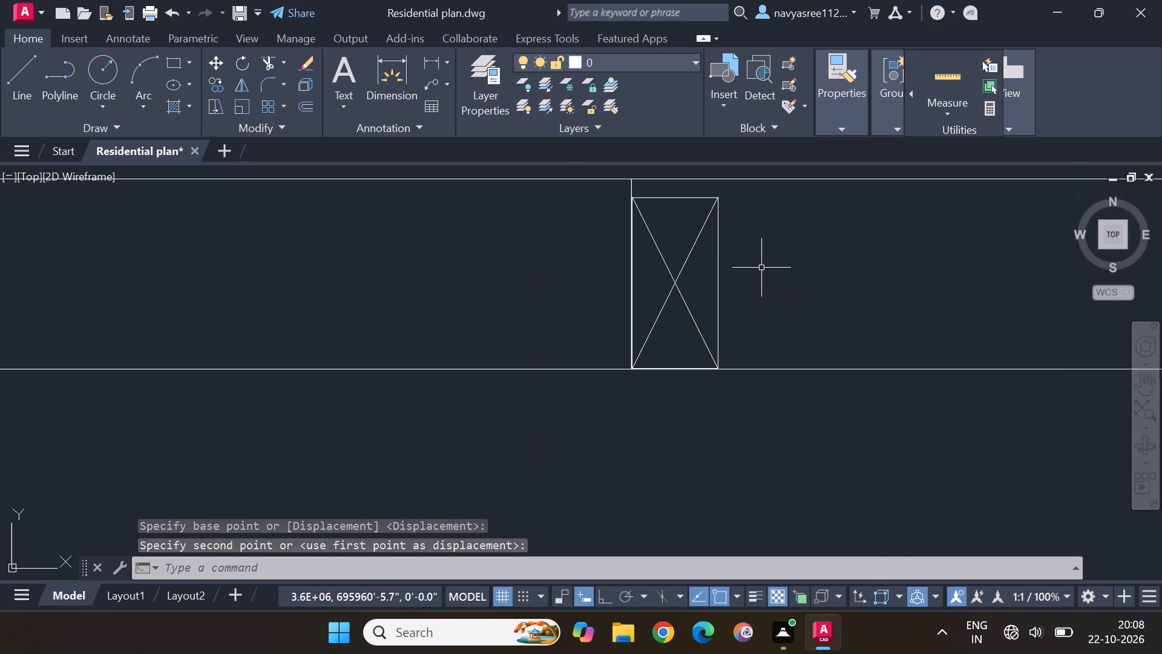
scroll(758, 268, up, 2)
middle_drag(596, 208, 778, 488)
scroll(758, 441, up, 2)
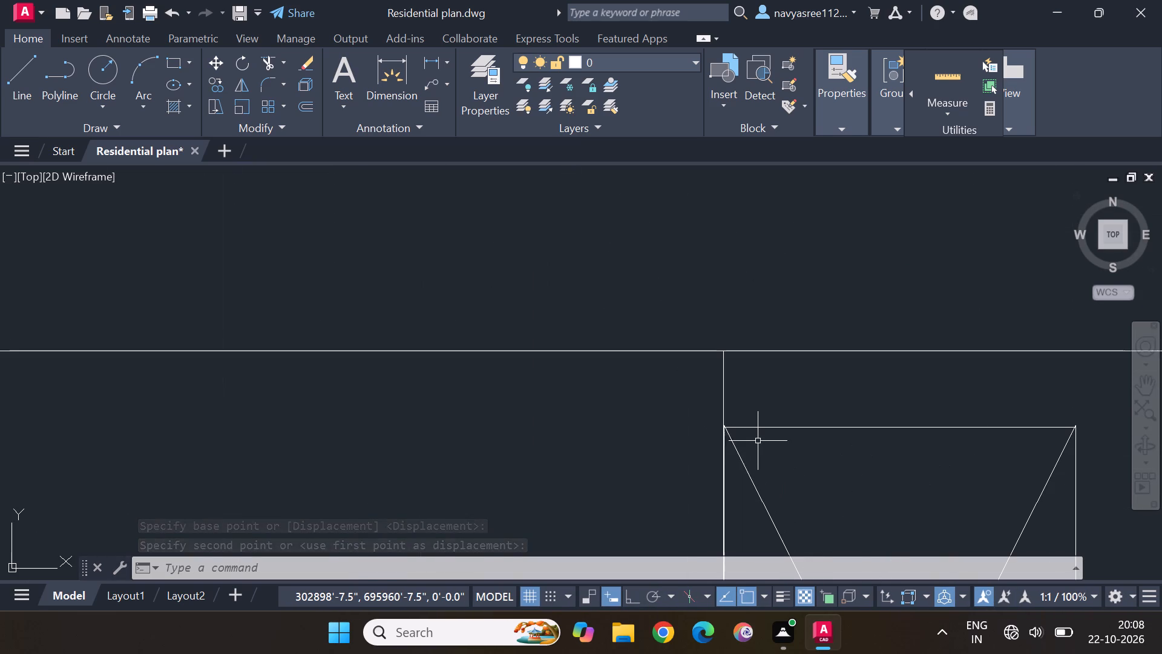
click(264, 59)
drag(738, 389, 672, 414)
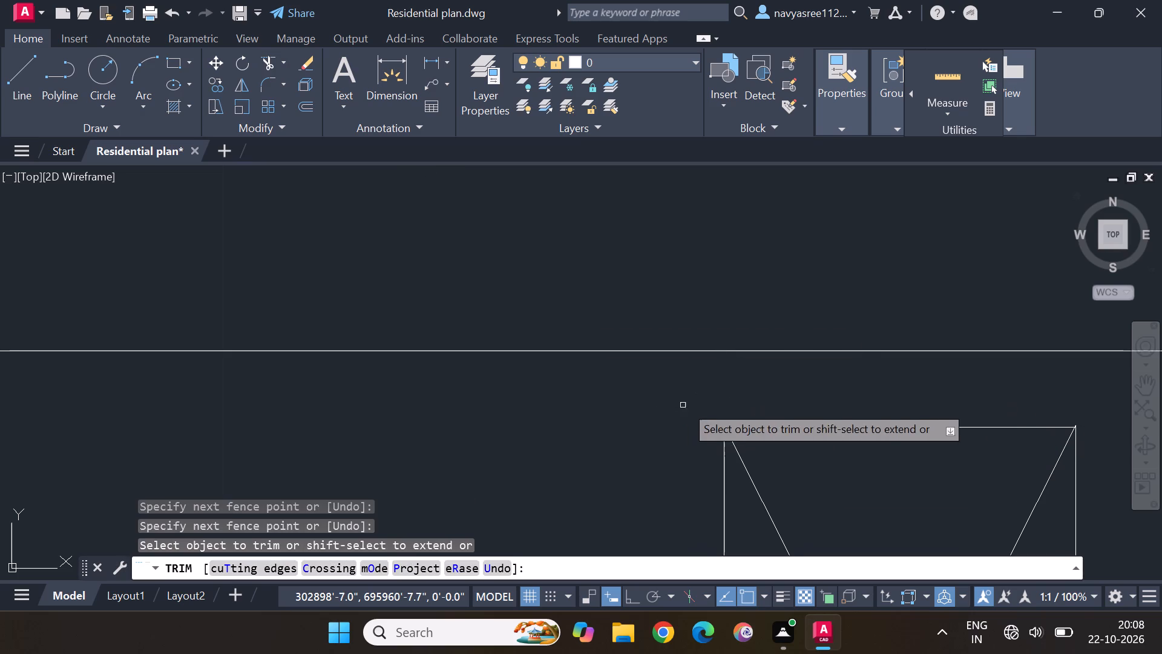
Trim away the upright jamb box's top edge and both crossing diagonals, keeping its sides and base.
scroll(708, 400, down, 4)
middle_drag(1038, 492, 830, 371)
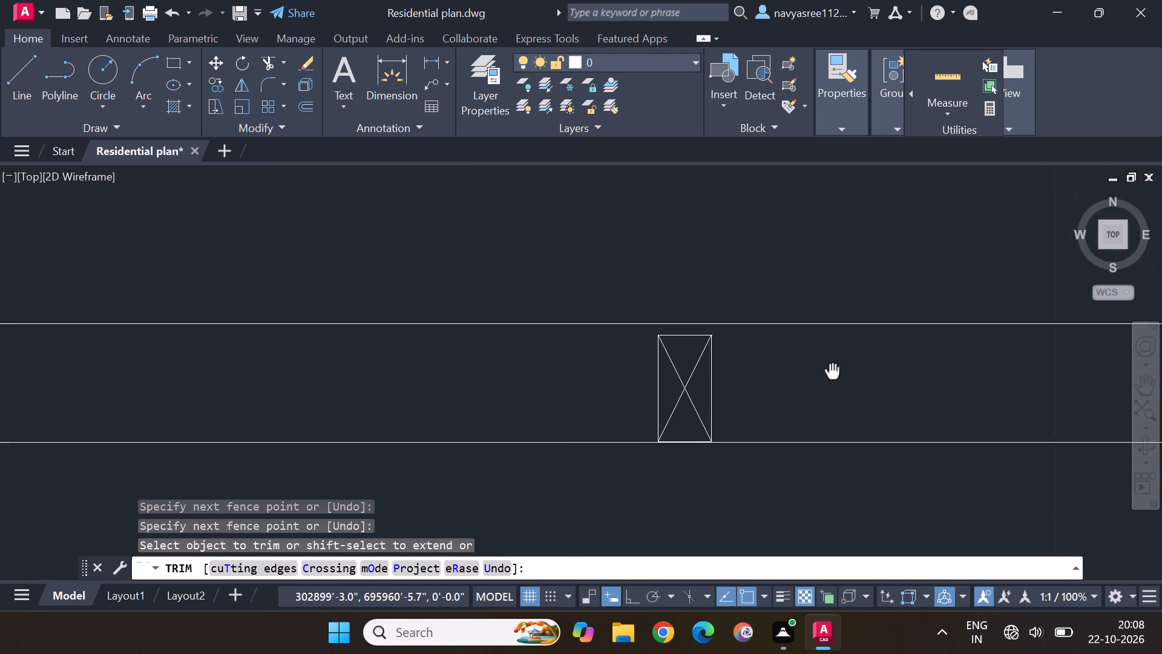
scroll(703, 332, down, 4)
scroll(752, 415, down, 3)
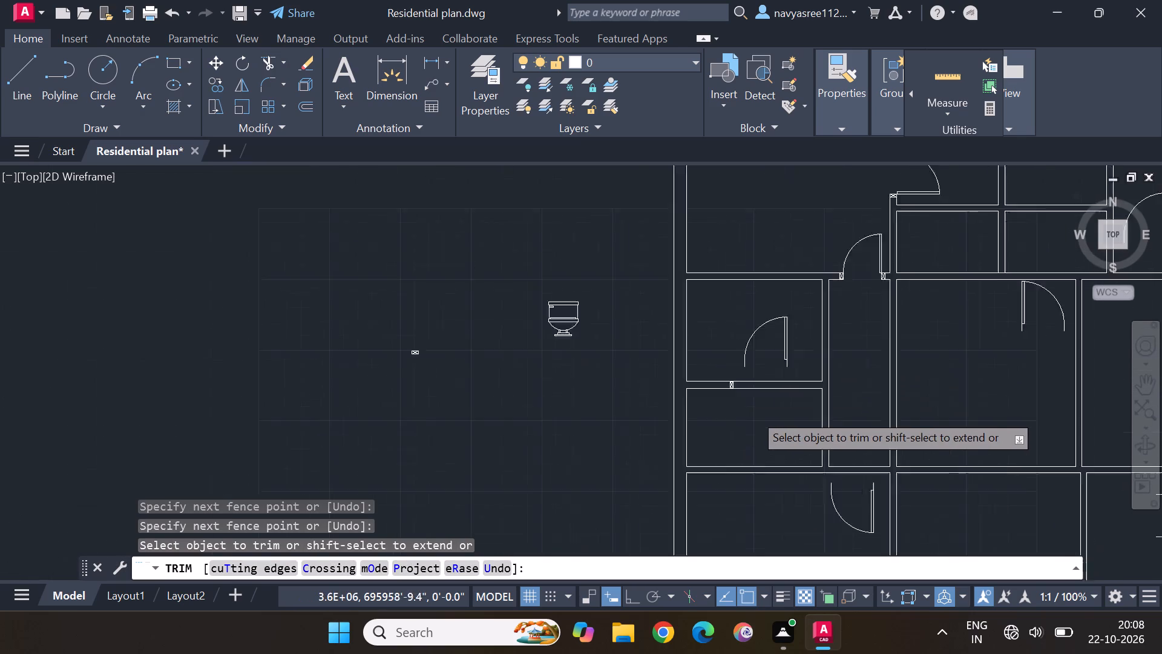
scroll(738, 397, up, 3)
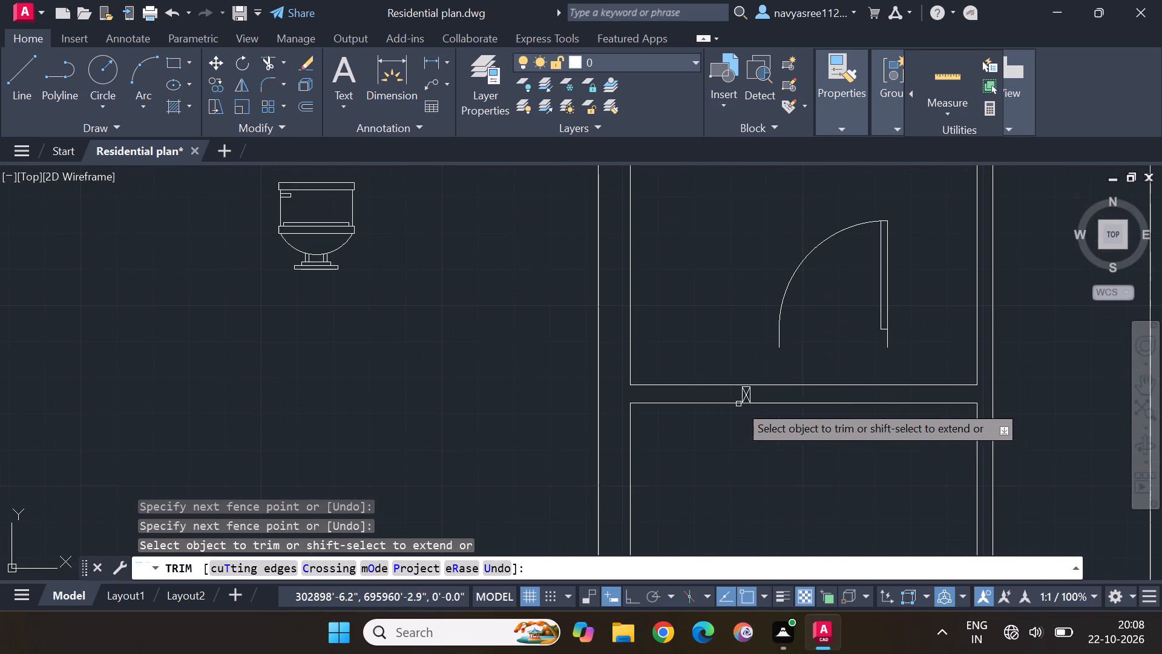
scroll(754, 345, up, 2)
scroll(734, 490, up, 4)
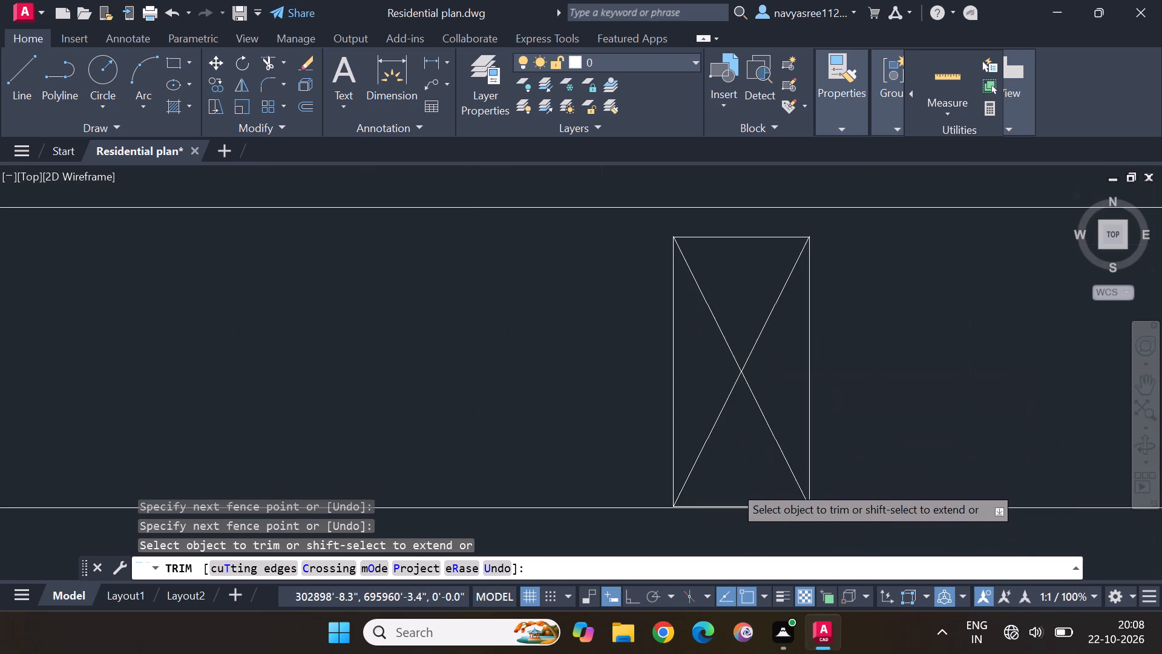
click(755, 234)
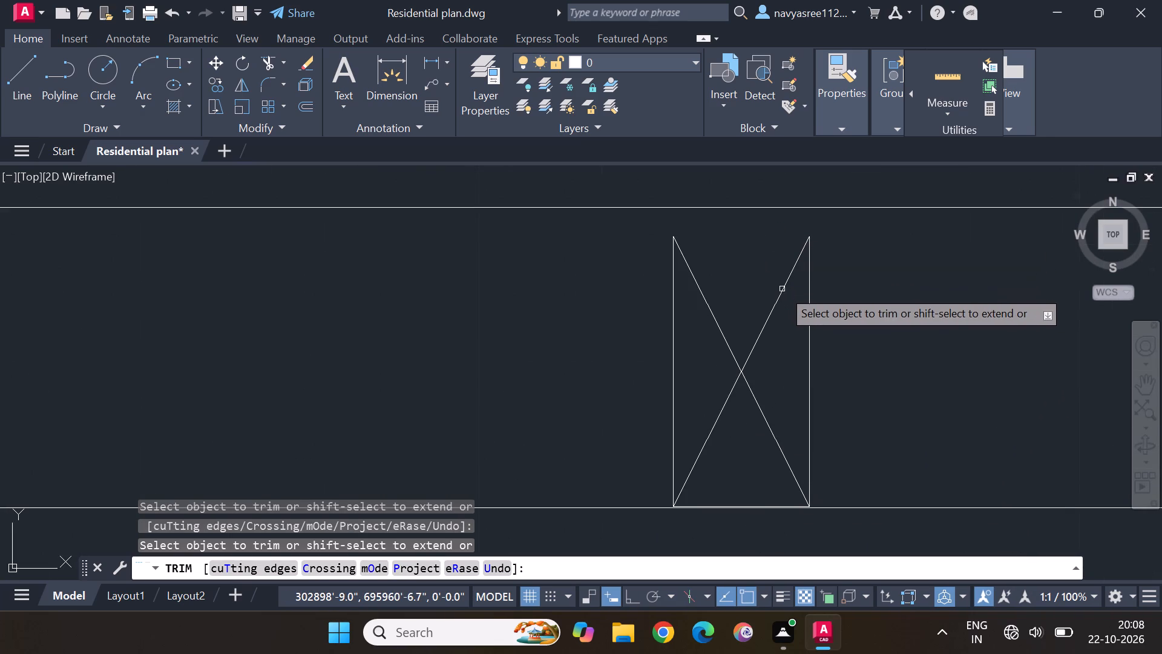
click(783, 289)
drag(738, 362, 739, 371)
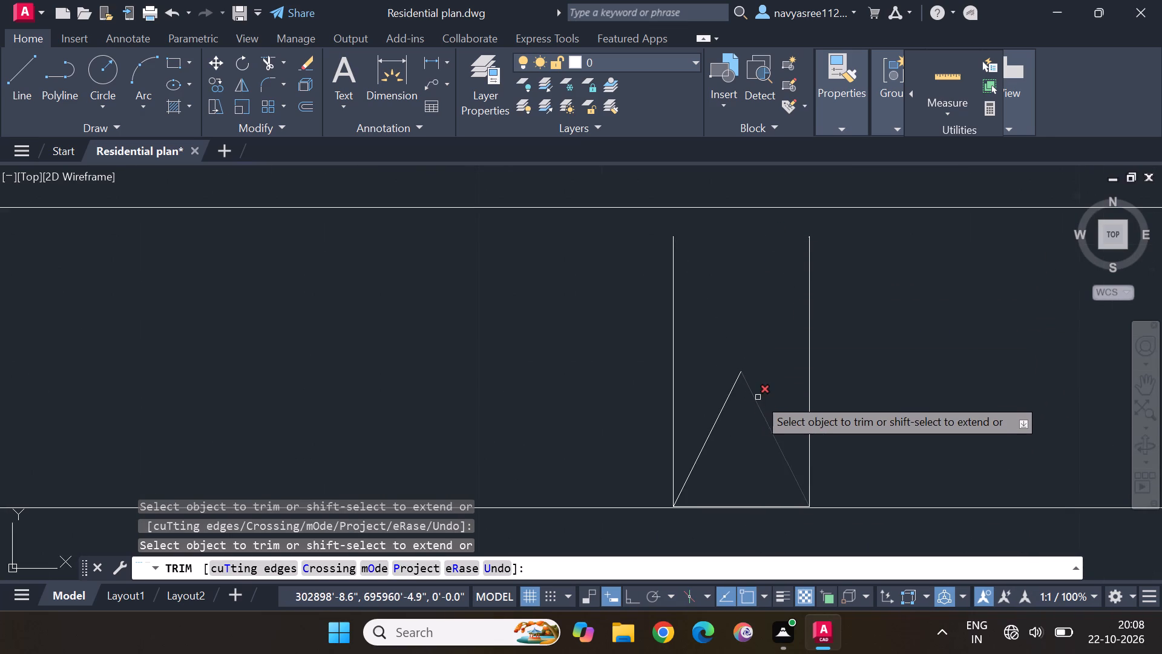
click(758, 398)
click(716, 418)
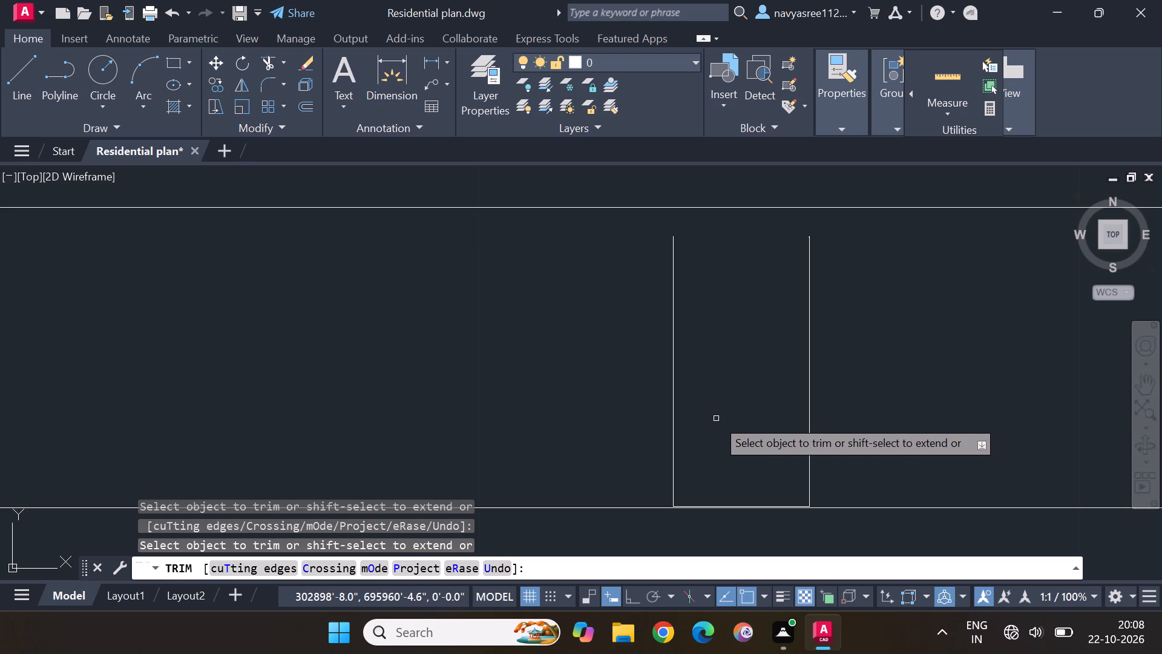
key(Escape)
key(Escape)
key(Escape)
key(Escape)
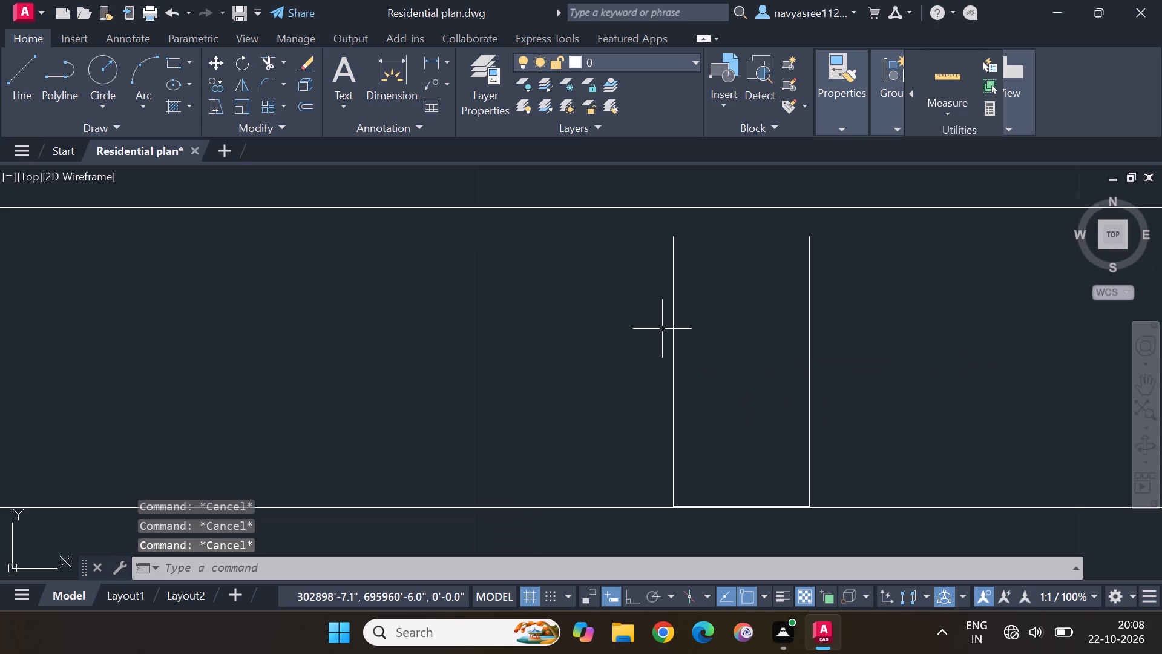
Stretch both upright sides of the jamb box to the upper wall line, making each about 5" long.
click(810, 369)
click(812, 238)
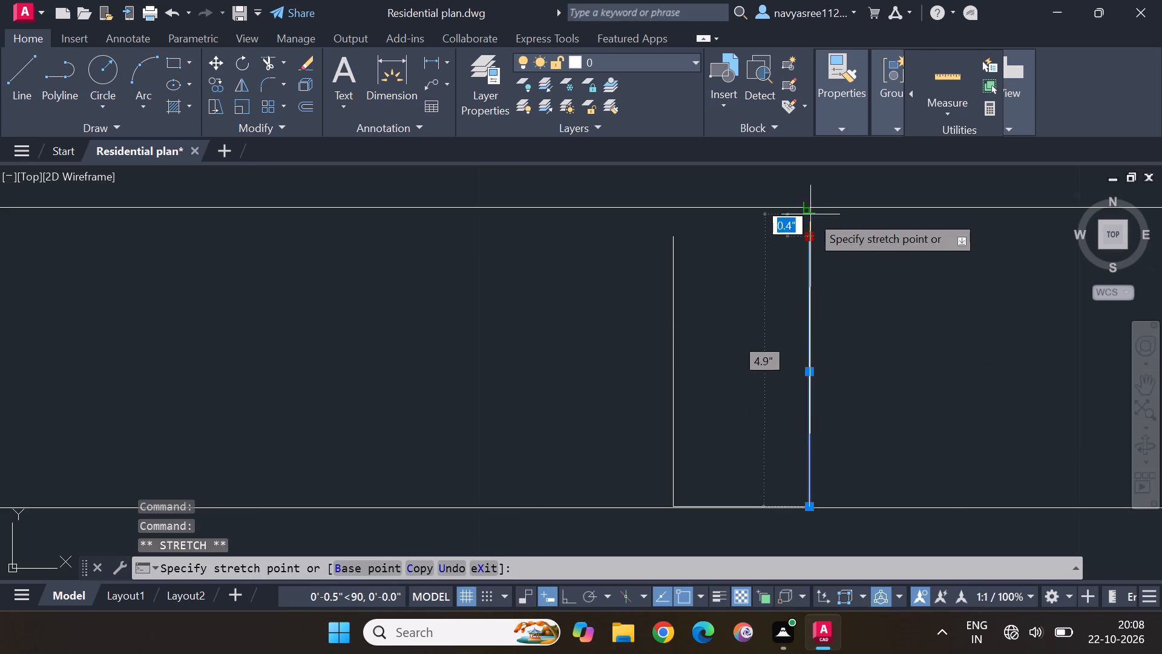
click(811, 203)
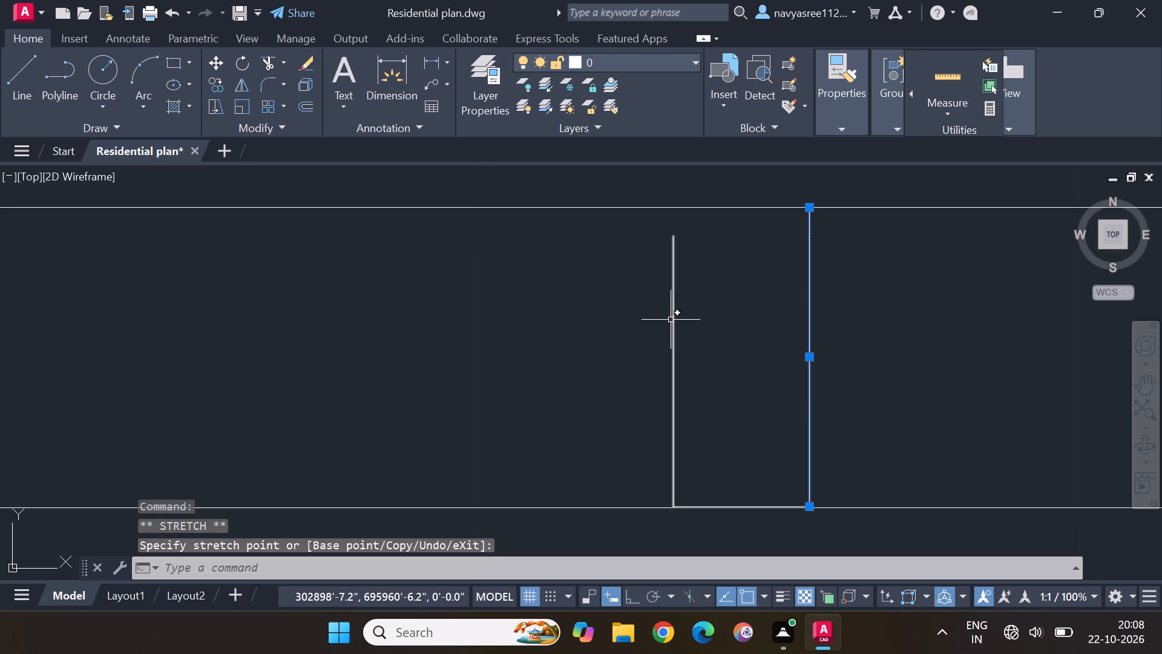
click(671, 320)
click(672, 236)
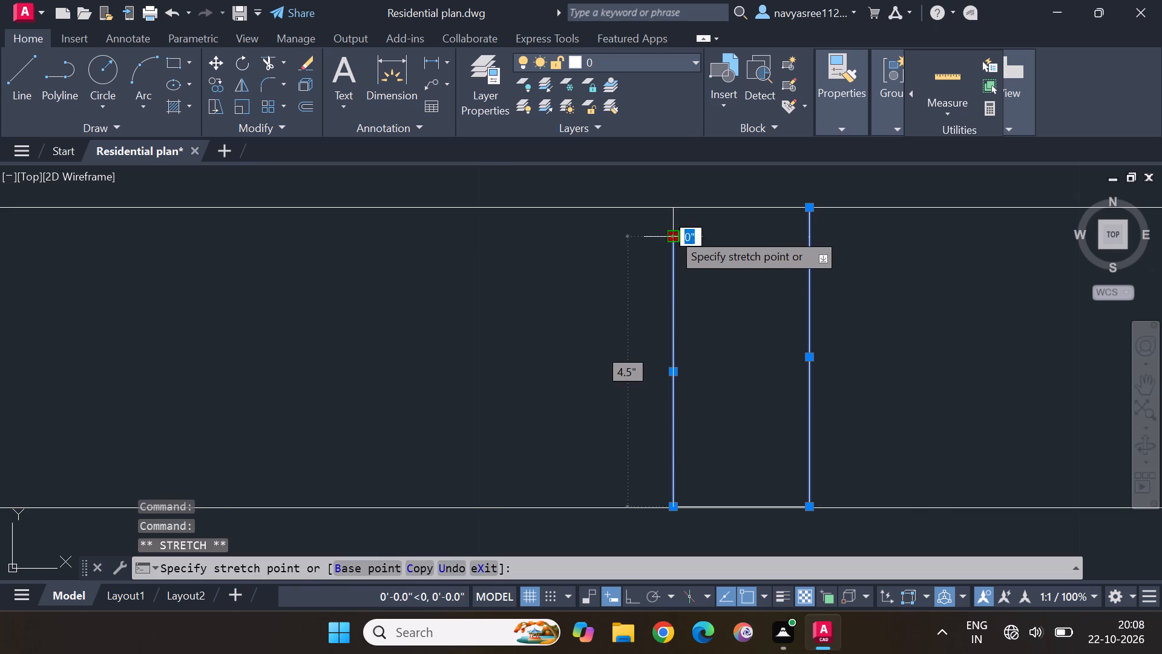
click(669, 211)
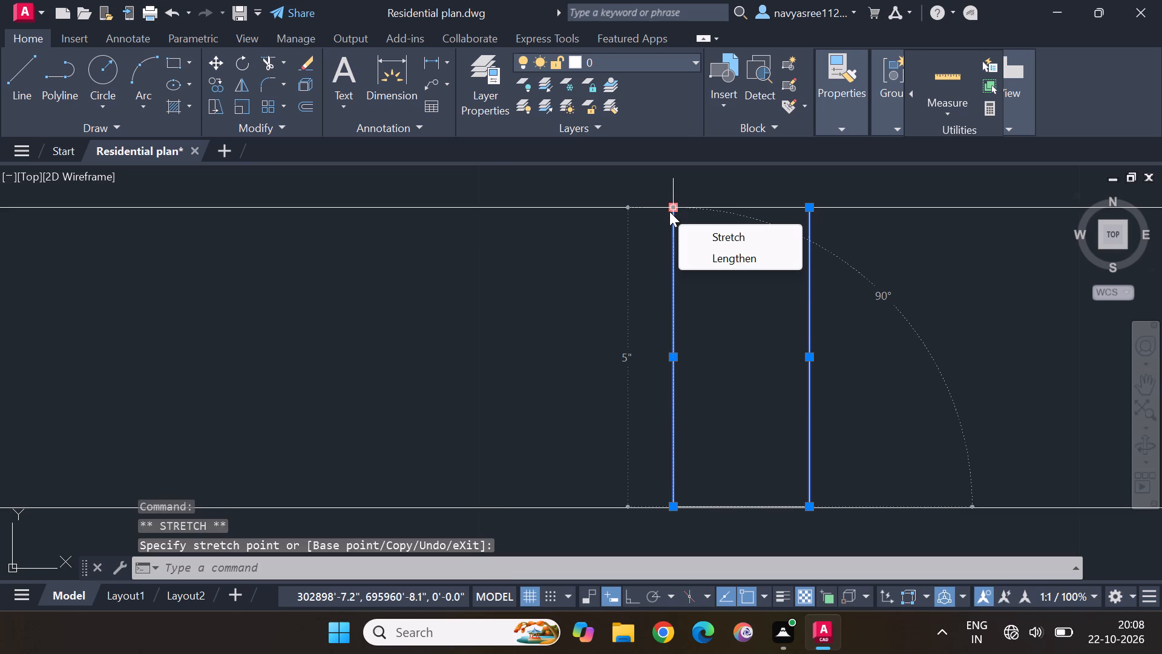
key(Escape)
key(Escape)
key(Escape)
key(Escape)
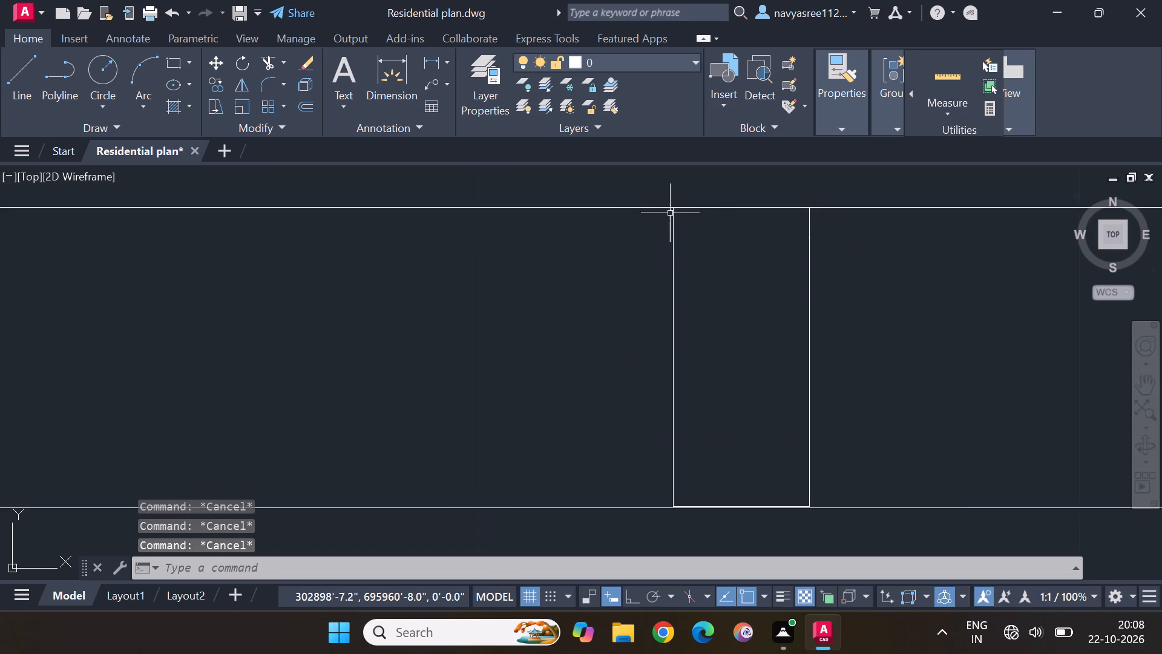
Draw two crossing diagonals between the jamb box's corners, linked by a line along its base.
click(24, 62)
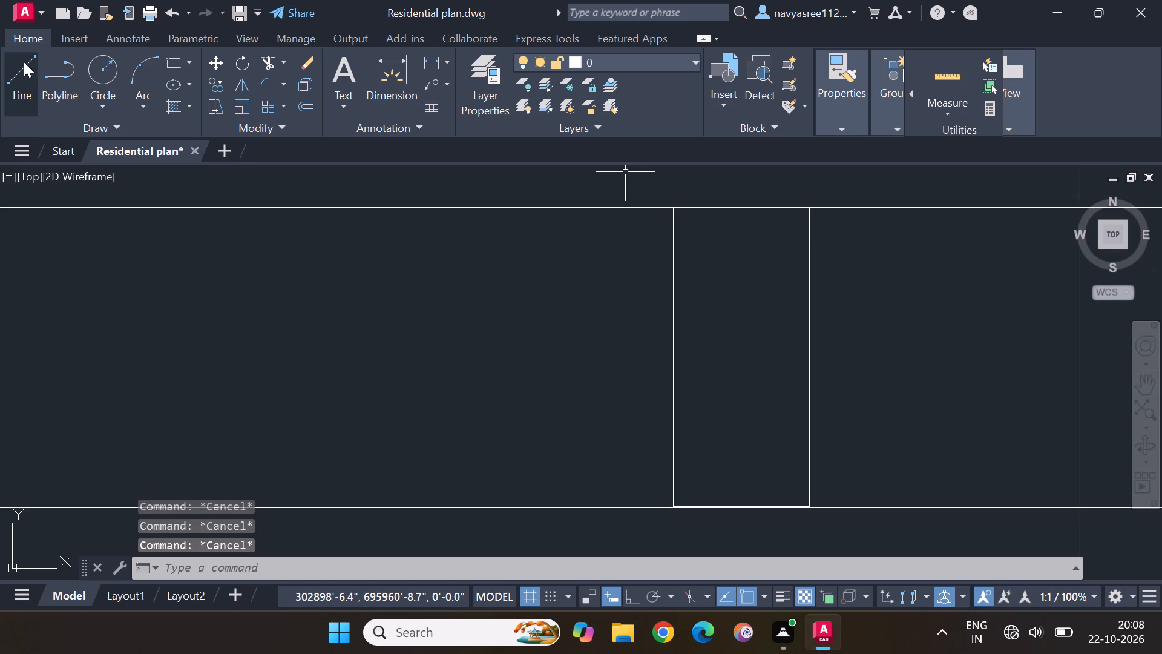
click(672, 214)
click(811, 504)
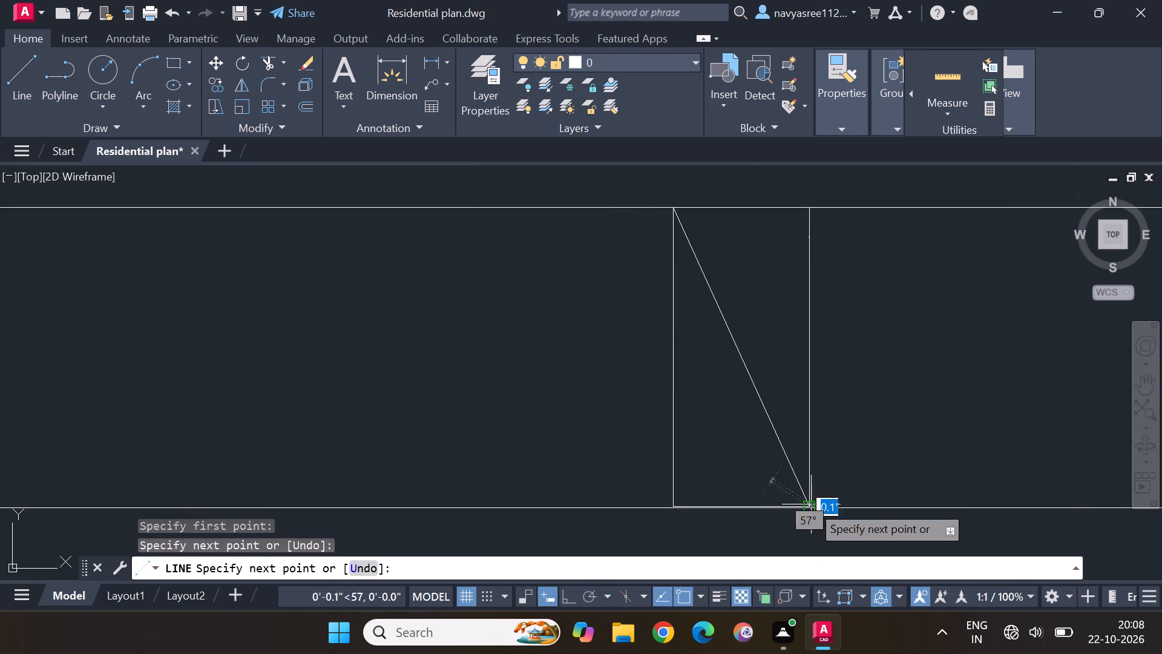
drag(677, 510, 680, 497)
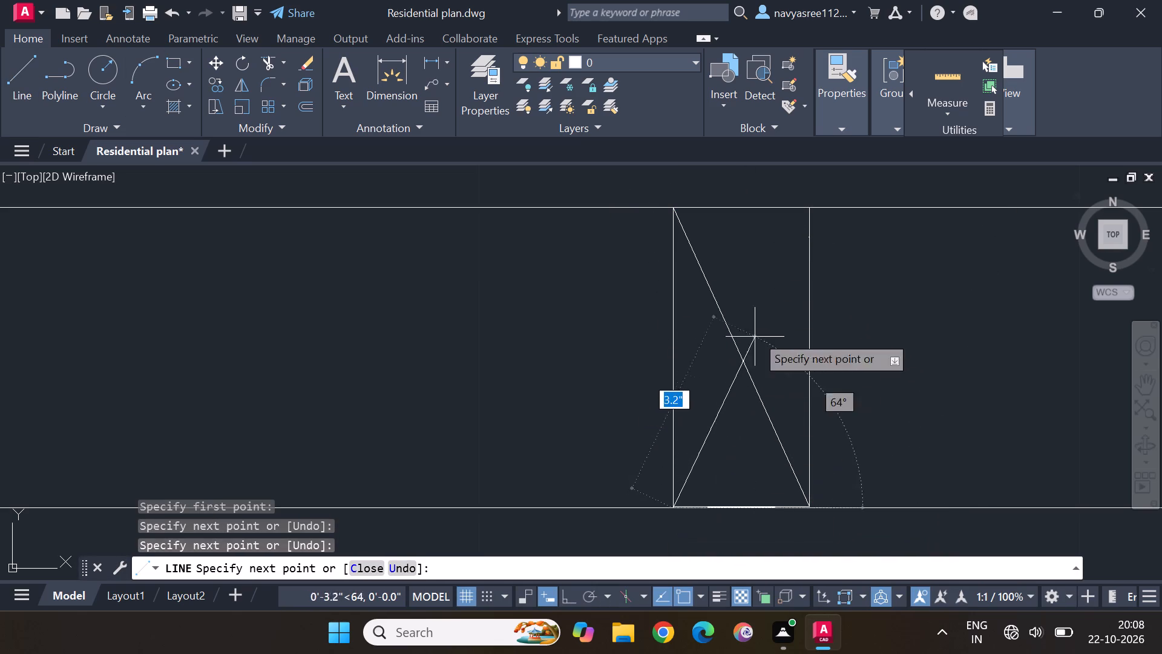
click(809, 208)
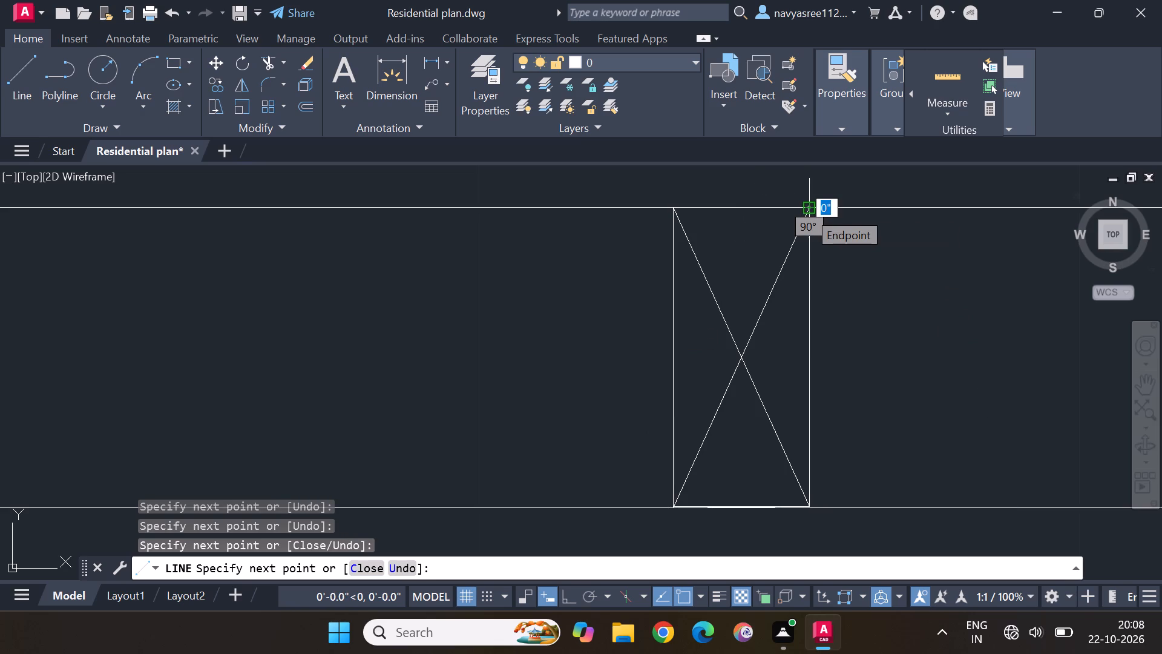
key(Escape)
Erase the jamb box's base edge and the slightly slanted line drawn along it.
middle_drag(761, 572, 806, 436)
scroll(761, 572, up, 1)
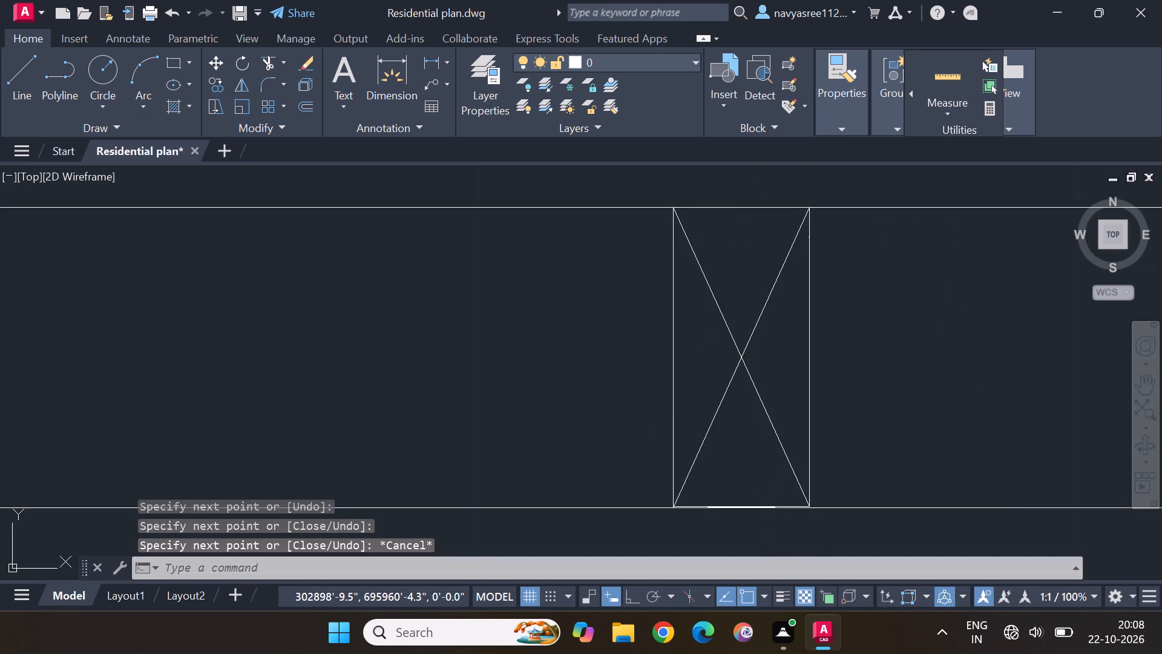
middle_drag(806, 436, 807, 438)
middle_drag(768, 530, 818, 389)
scroll(768, 530, up, 1)
scroll(806, 353, up, 3)
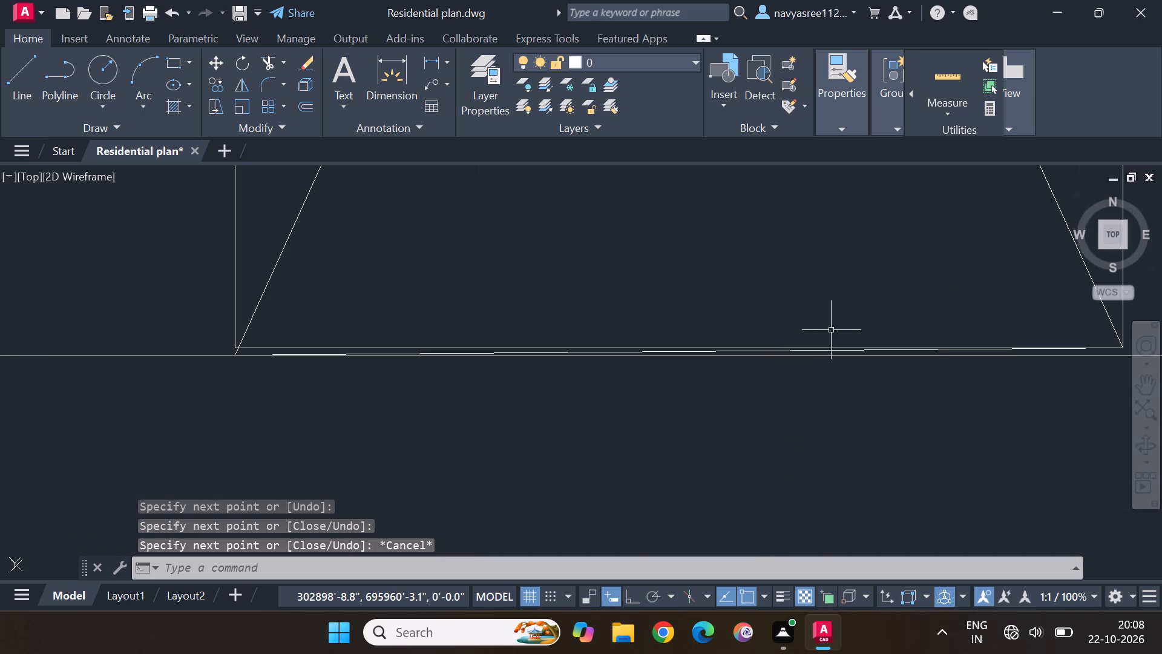
click(939, 348)
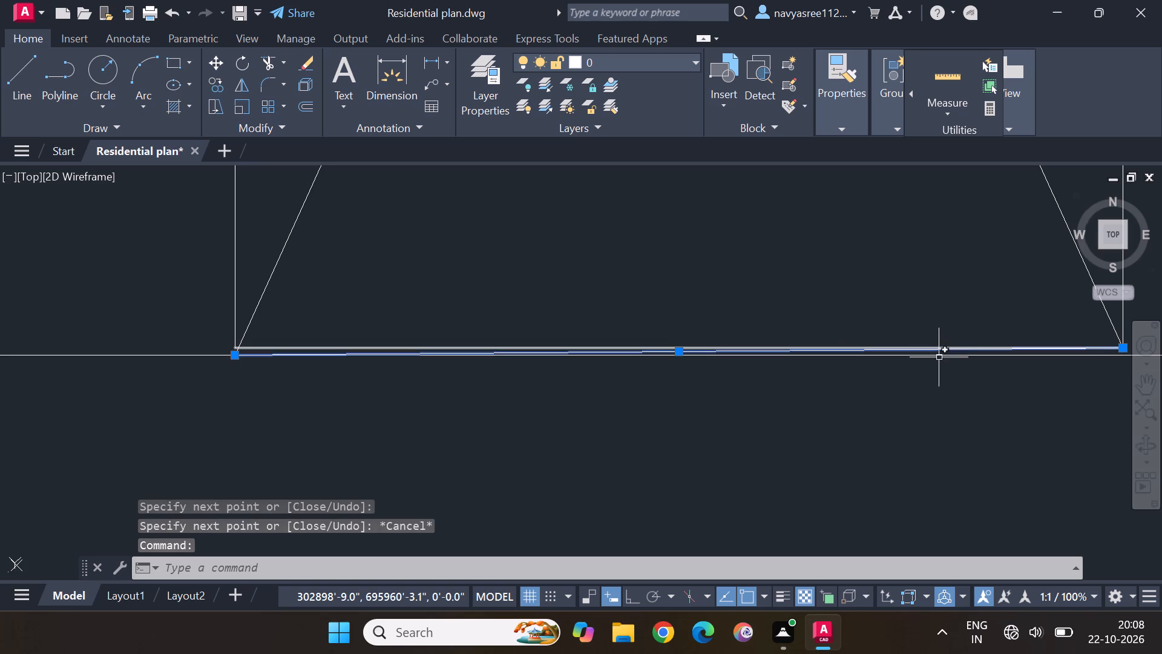
key(Delete)
click(942, 349)
key(Delete)
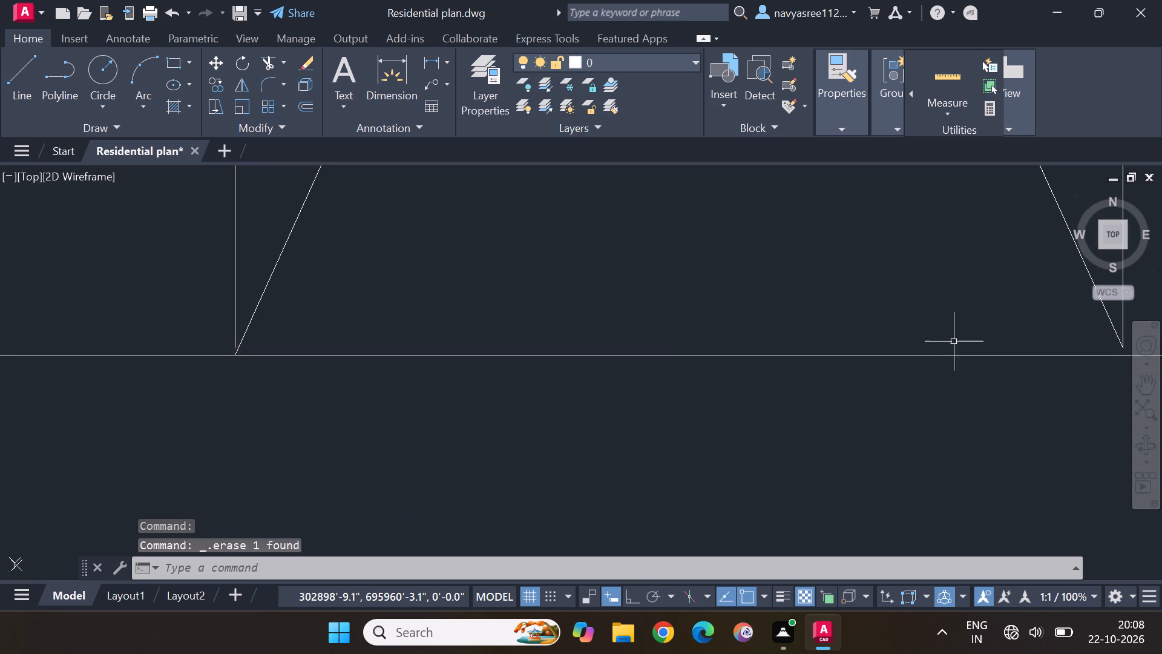
Erase the jamb box's left side and the diagonal that starts at its lower-left corner.
scroll(994, 309, down, 2)
scroll(709, 311, up, 2)
scroll(709, 311, down, 2)
scroll(709, 311, up, 2)
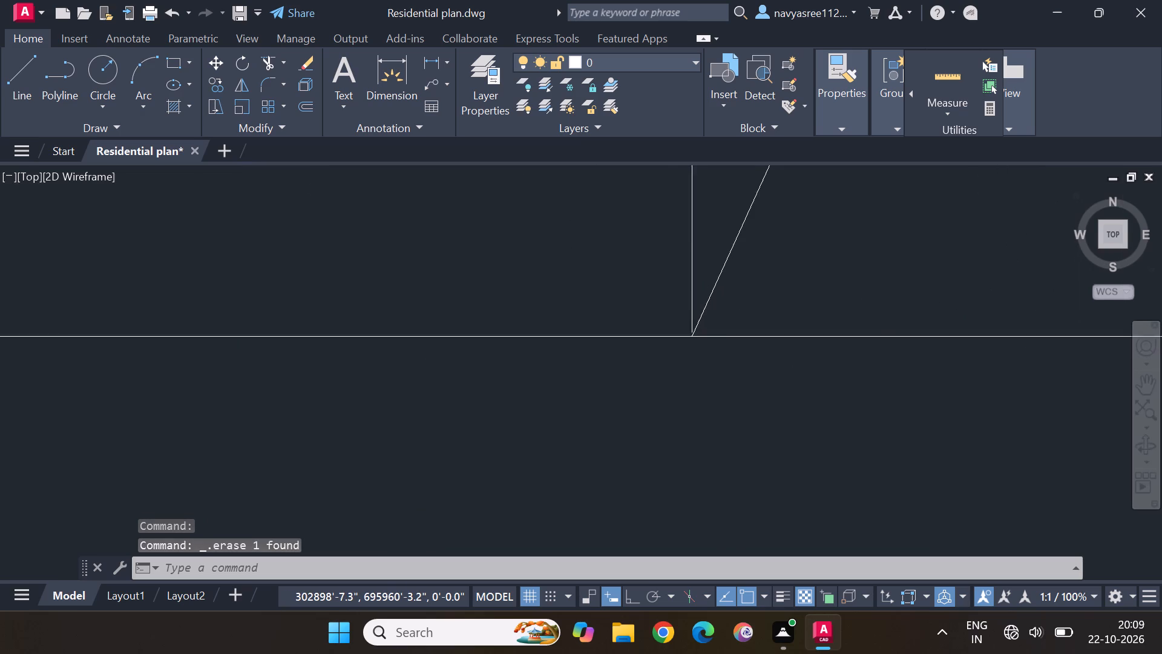
scroll(709, 311, up, 1)
click(692, 321)
key(Delete)
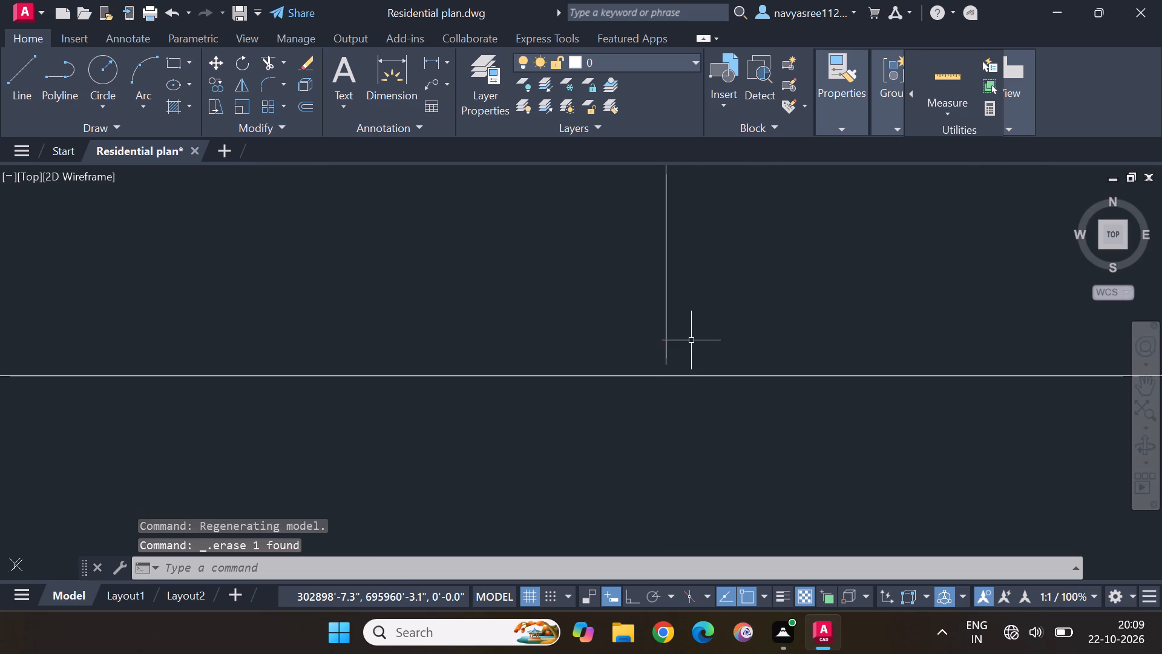
click(668, 348)
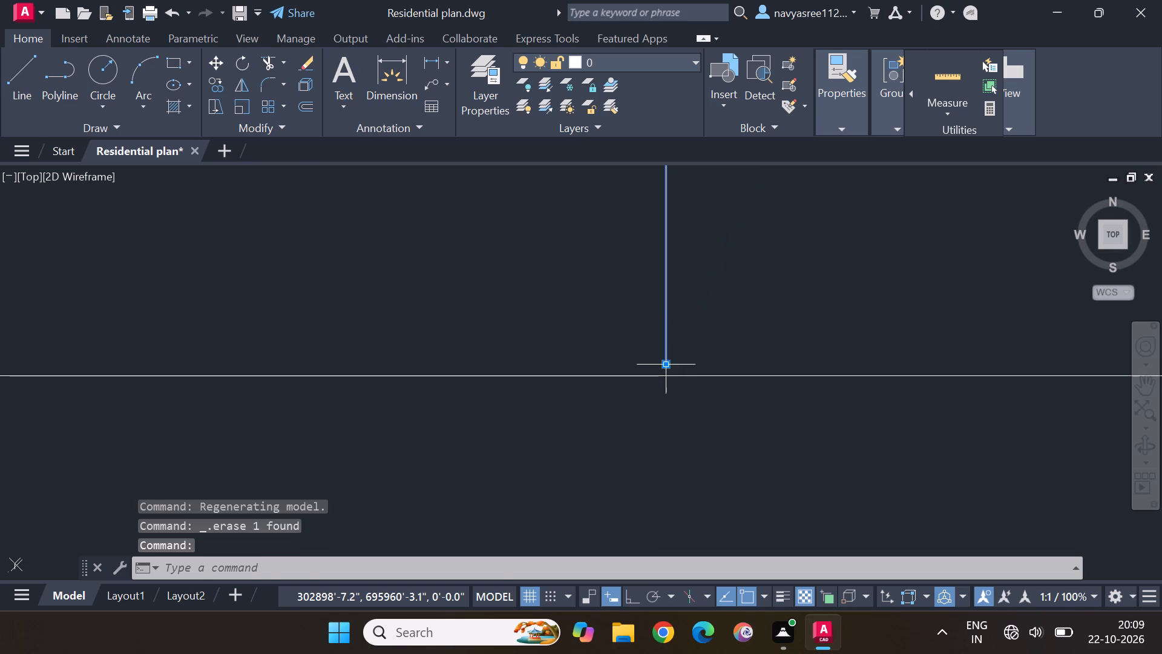
drag(665, 360, 663, 366)
click(668, 380)
key(Delete)
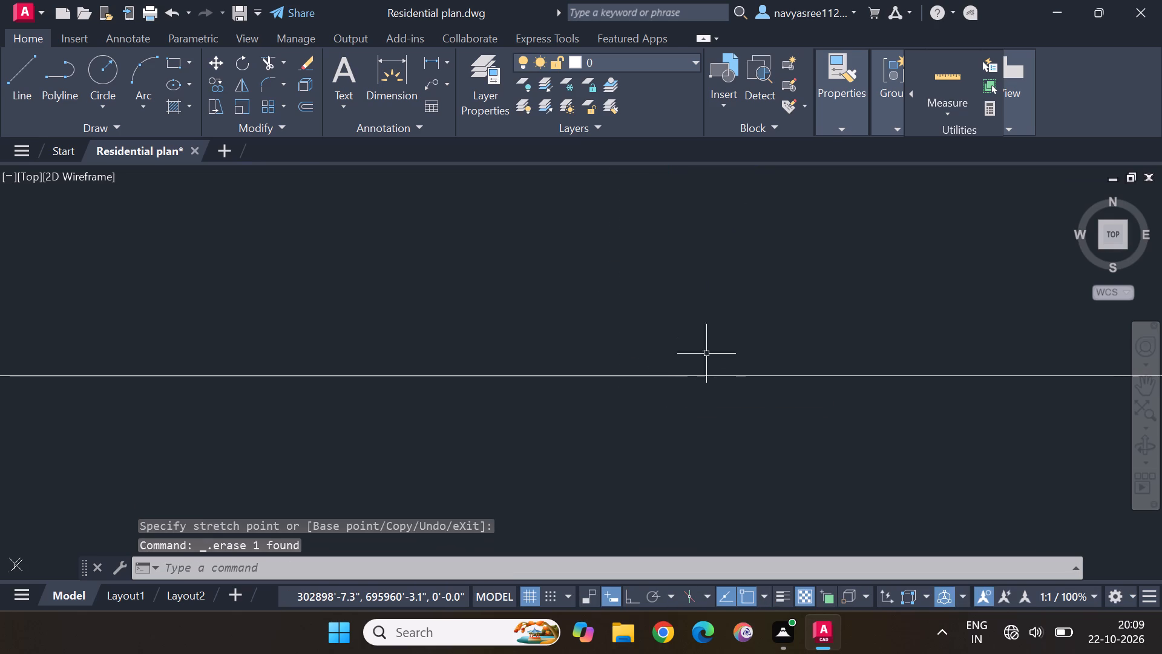
key(Delete)
Erase the remaining diagonal that ends at the foot of the jamb box's right side.
scroll(732, 342, down, 3)
scroll(732, 342, up, 1)
scroll(732, 341, down, 2)
middle_drag(761, 272, 750, 400)
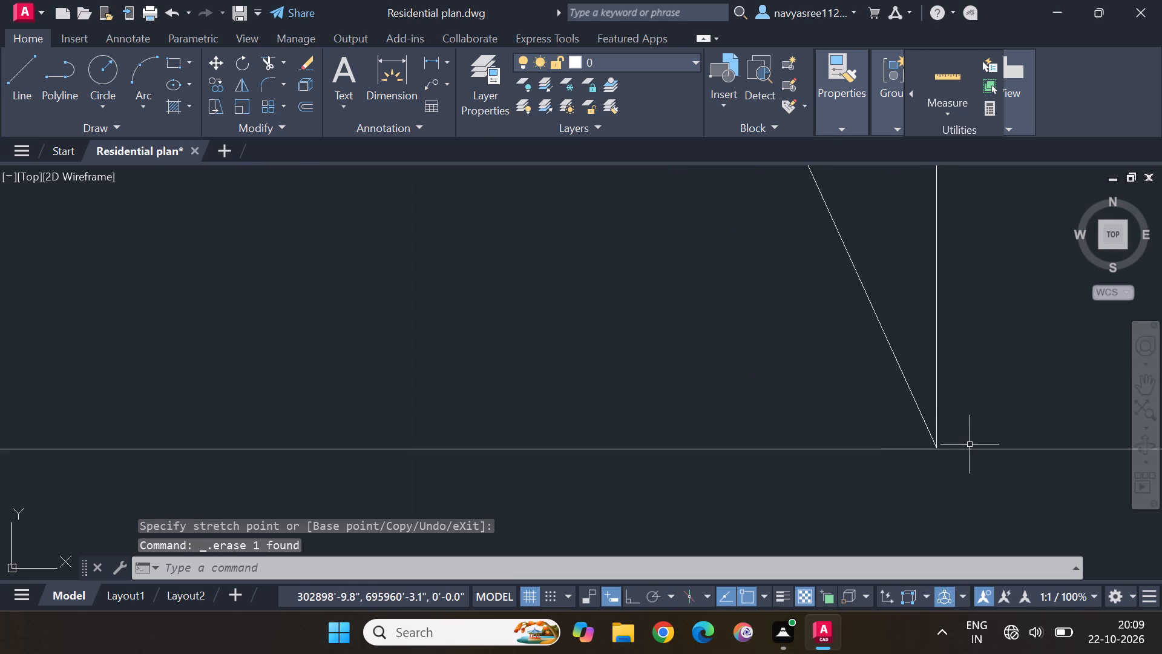
scroll(960, 446, up, 4)
scroll(808, 438, up, 2)
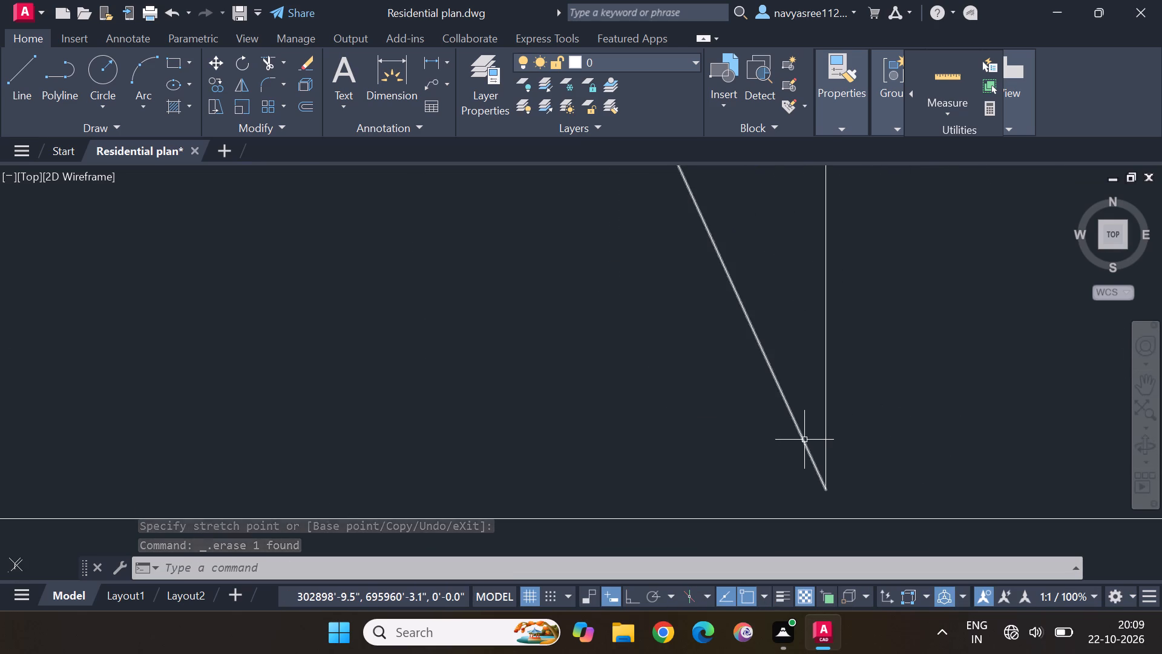
click(804, 440)
key(Delete)
Stretch the lower end of the remaining vertical jamb line down to meet the lower wall line.
scroll(829, 395, down, 4)
scroll(828, 395, up, 1)
scroll(828, 395, down, 4)
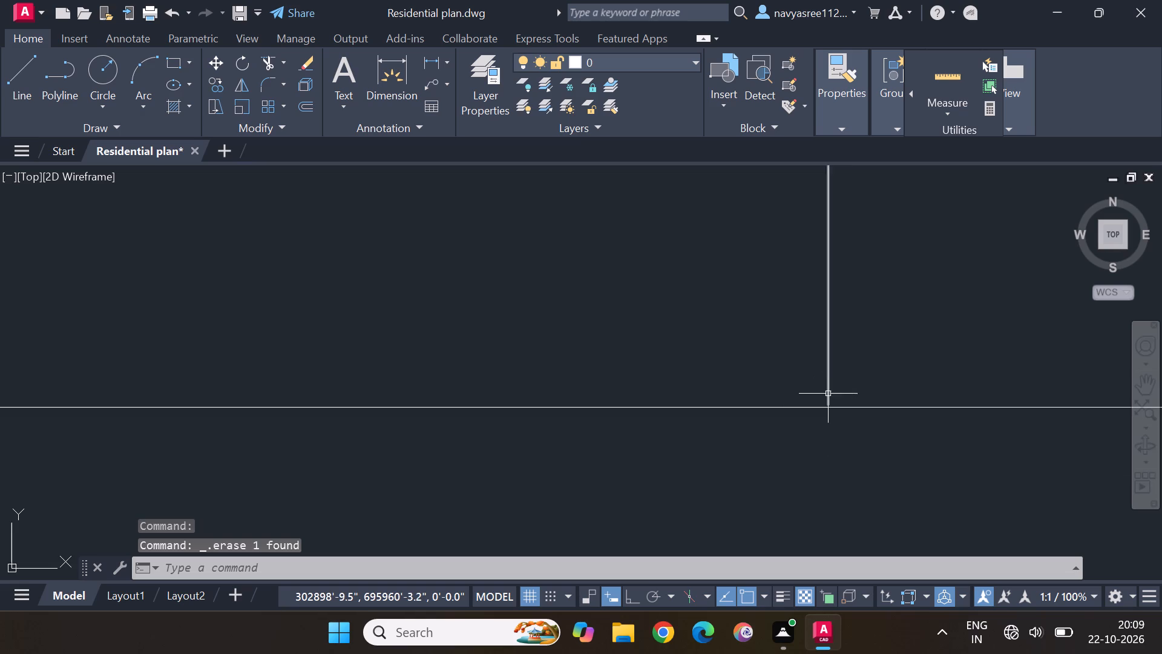
scroll(828, 394, down, 1)
middle_drag(846, 303, 849, 340)
scroll(846, 405, up, 2)
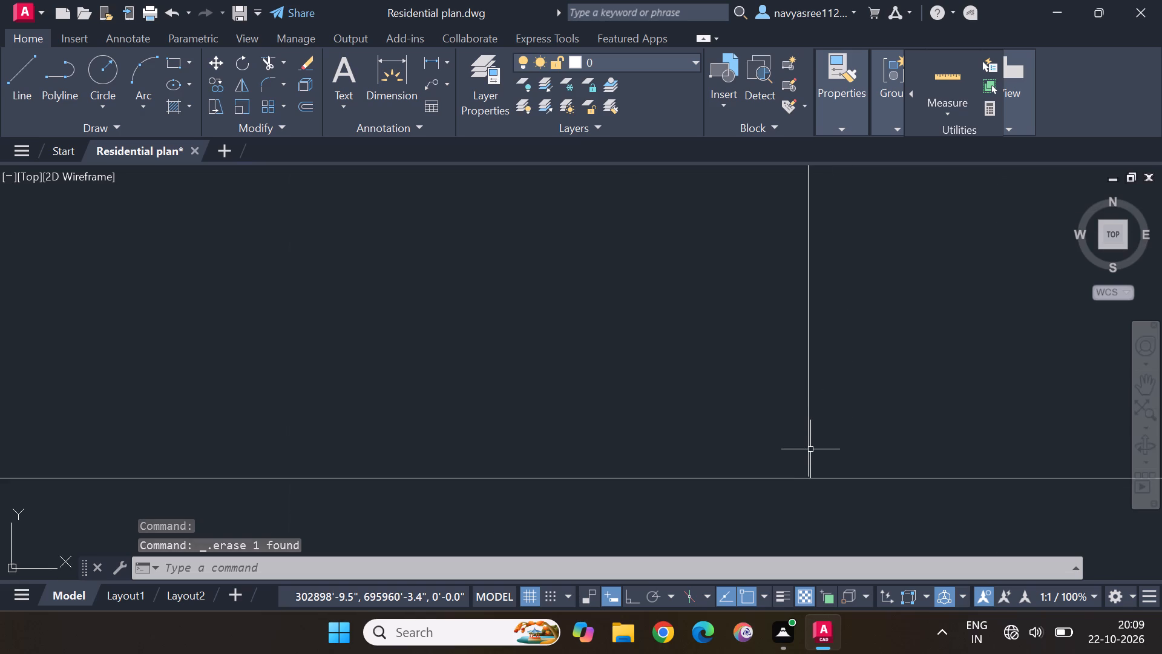
click(810, 454)
scroll(807, 453, up, 3)
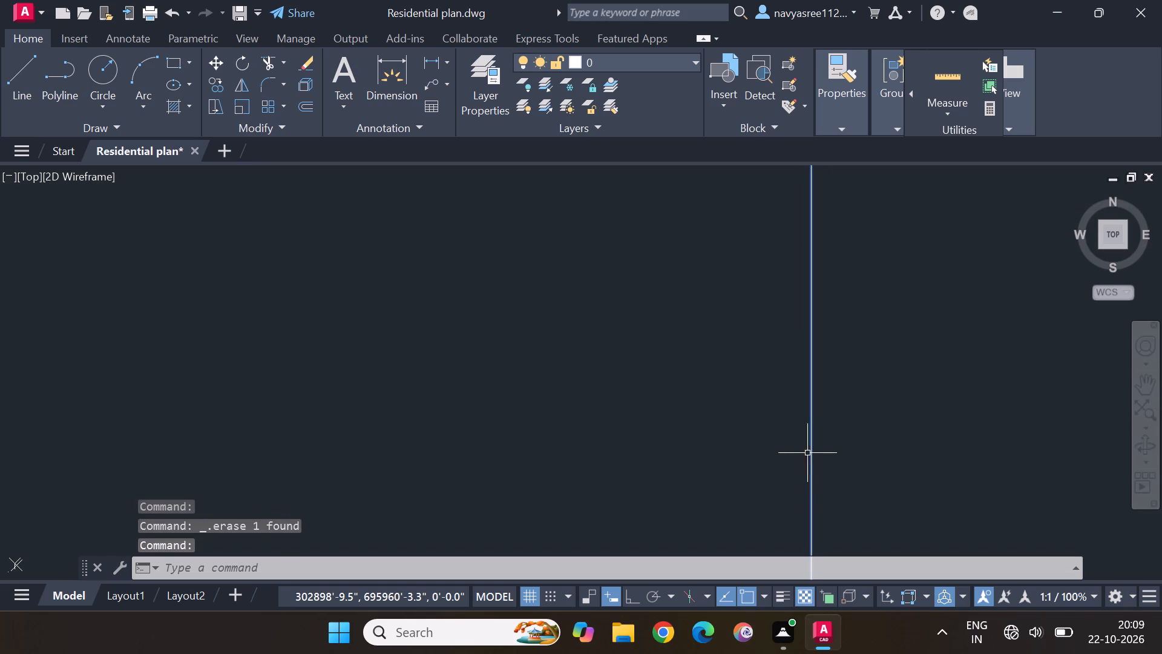
scroll(807, 453, up, 2)
middle_drag(839, 526, 842, 196)
scroll(841, 420, up, 3)
scroll(841, 417, down, 1)
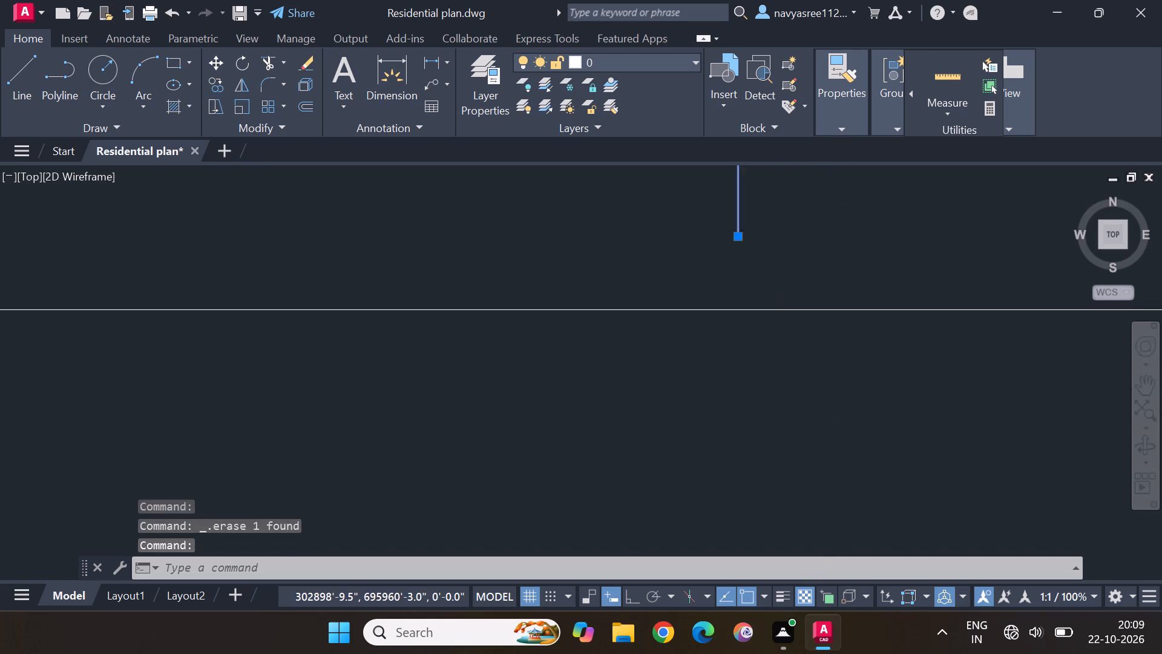
click(776, 303)
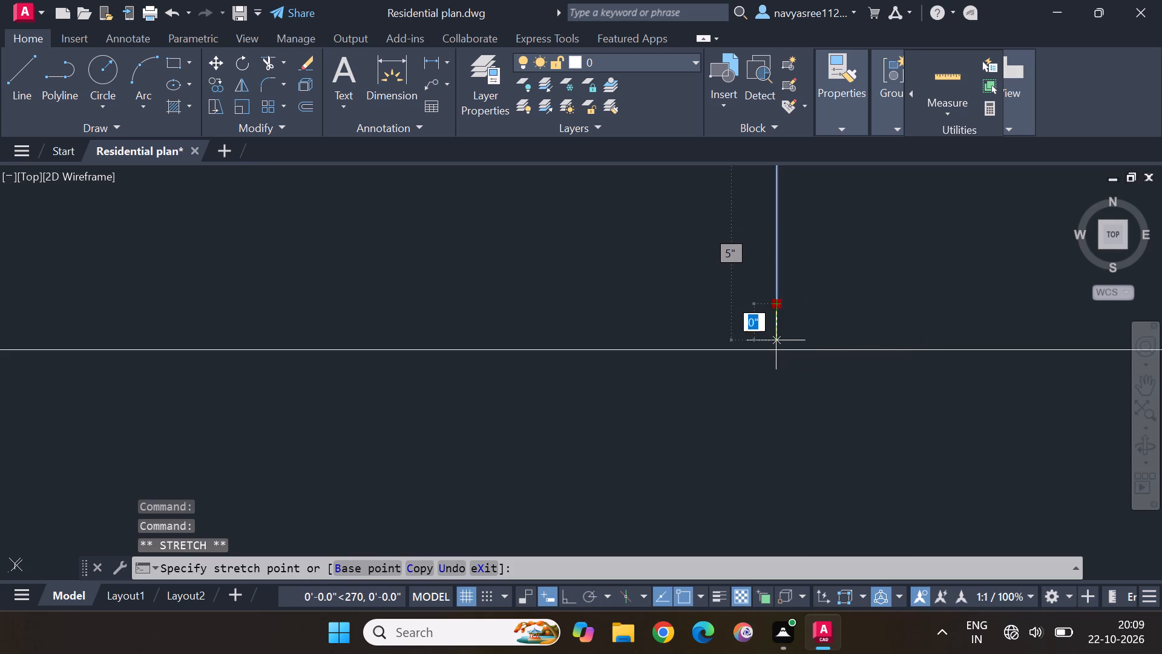
click(776, 343)
key(Escape)
key(Escape)
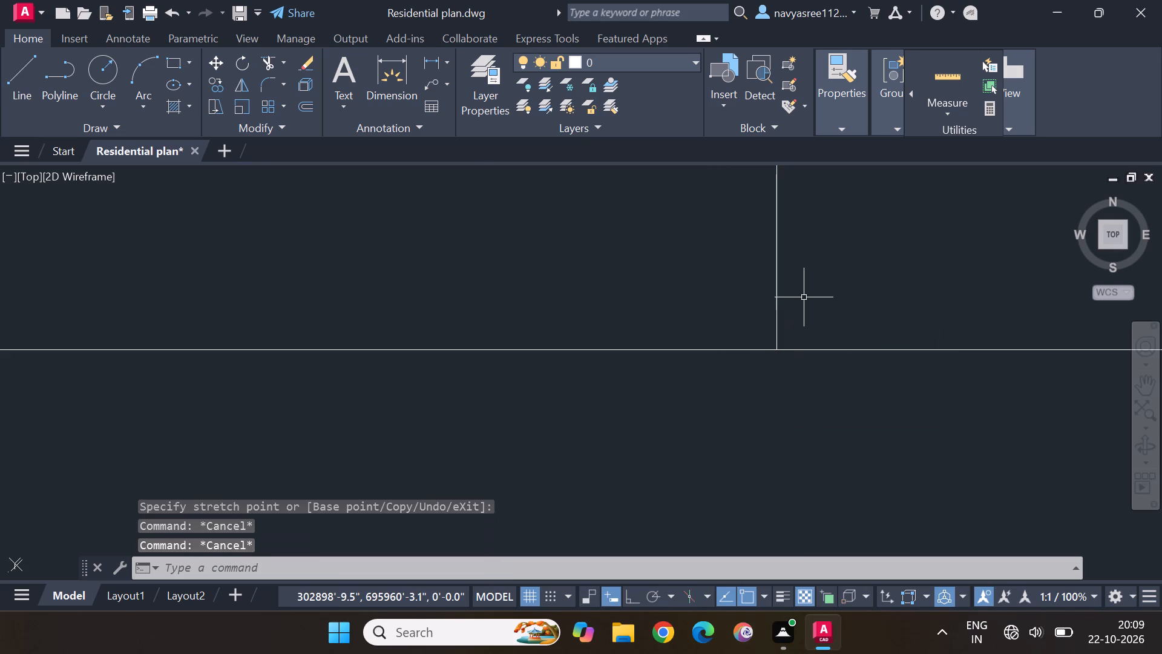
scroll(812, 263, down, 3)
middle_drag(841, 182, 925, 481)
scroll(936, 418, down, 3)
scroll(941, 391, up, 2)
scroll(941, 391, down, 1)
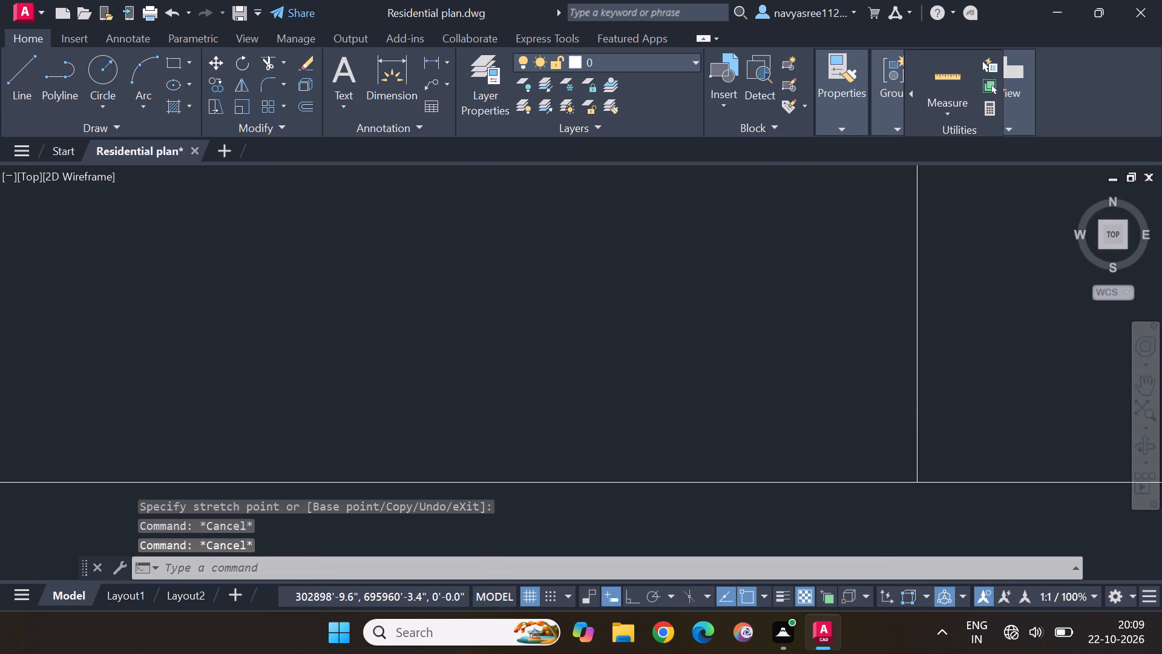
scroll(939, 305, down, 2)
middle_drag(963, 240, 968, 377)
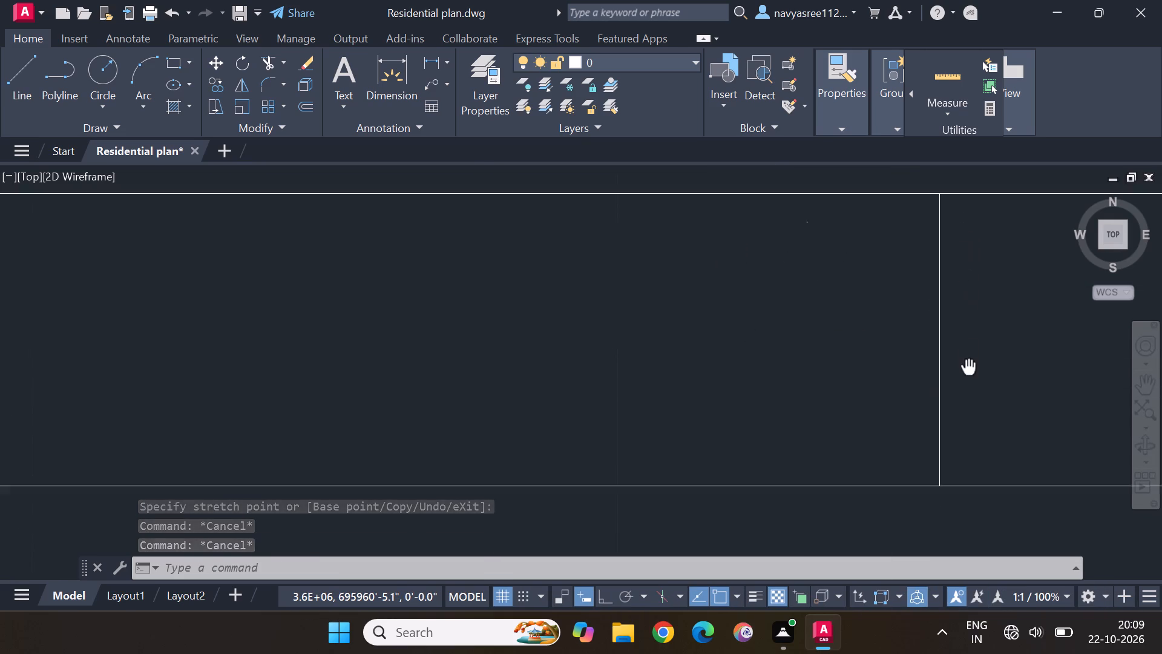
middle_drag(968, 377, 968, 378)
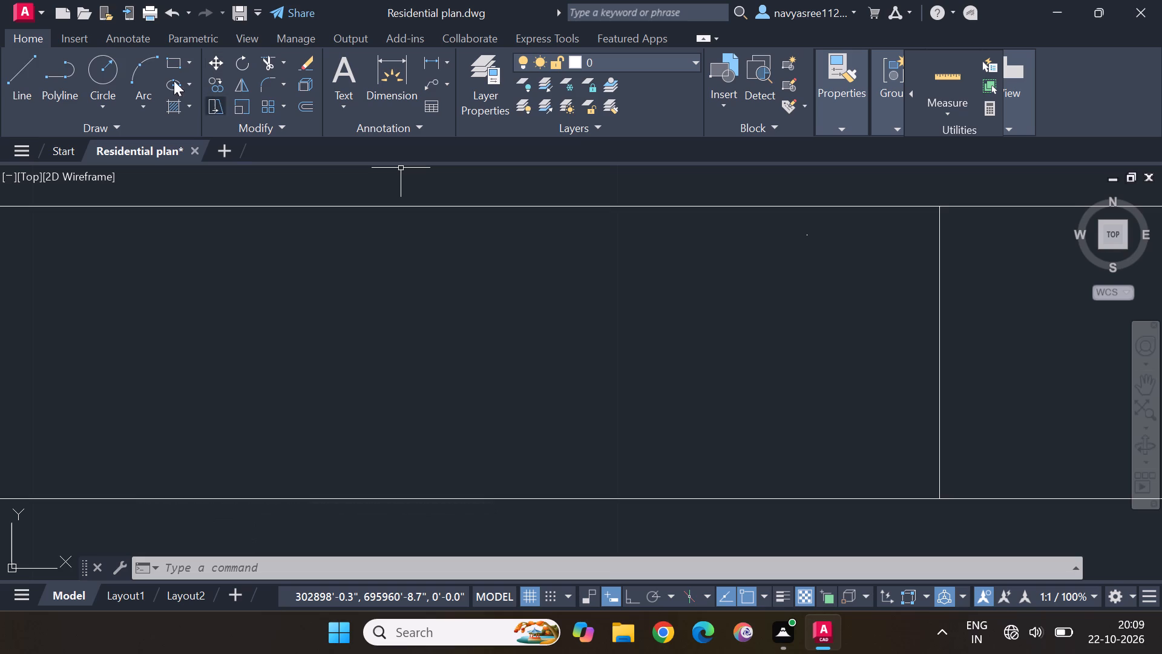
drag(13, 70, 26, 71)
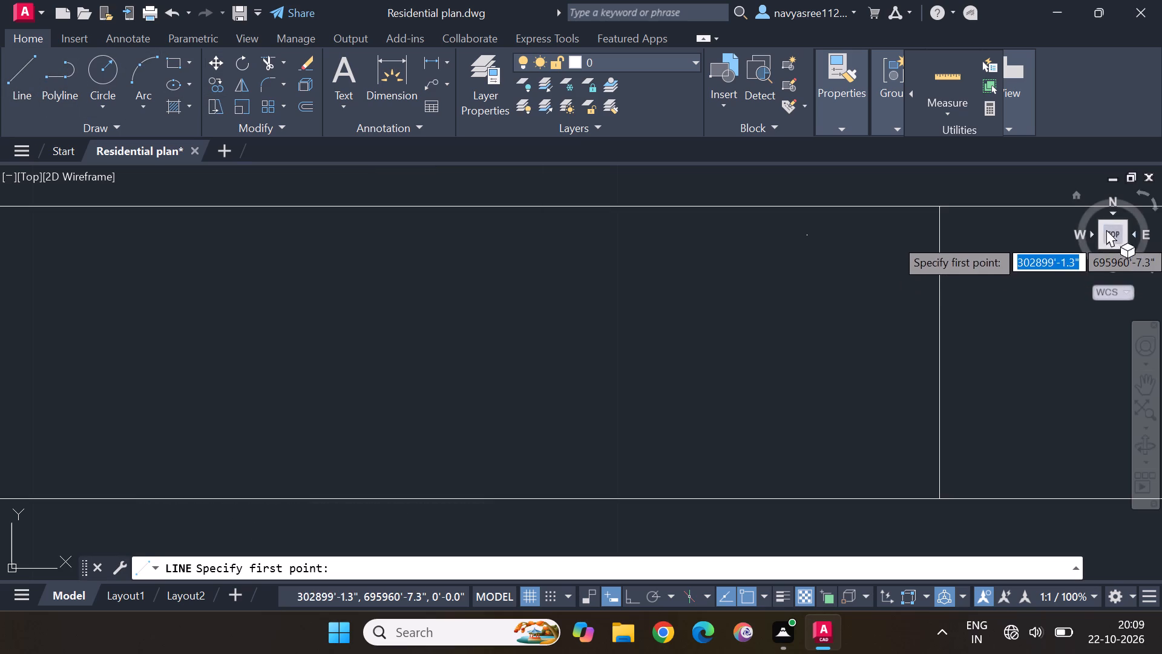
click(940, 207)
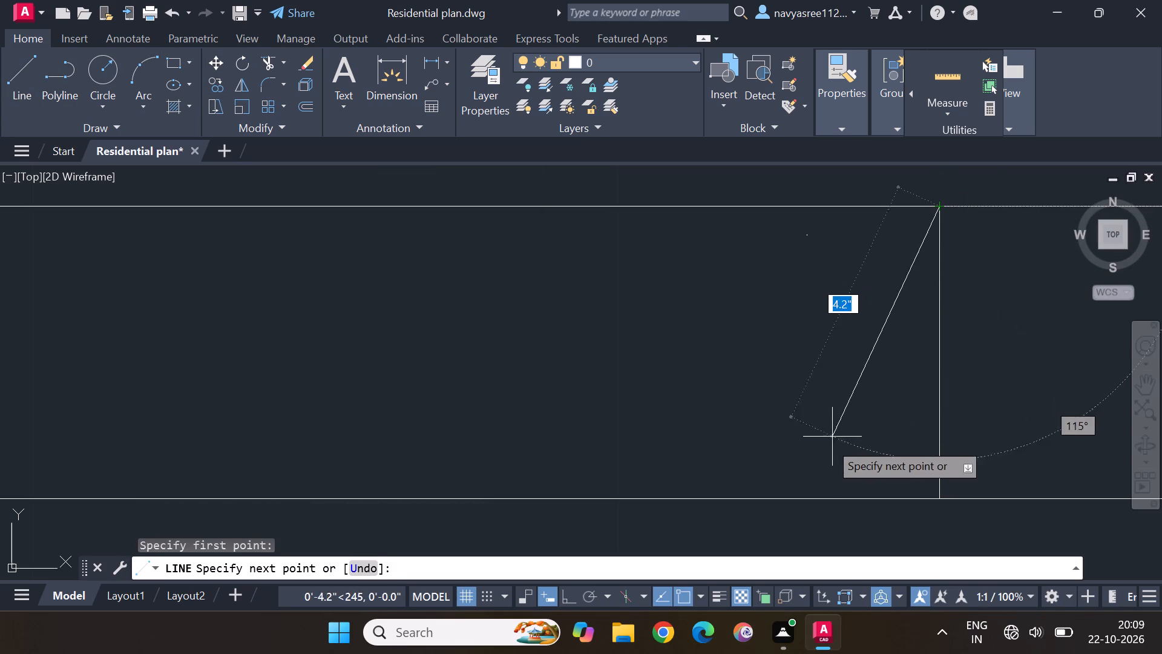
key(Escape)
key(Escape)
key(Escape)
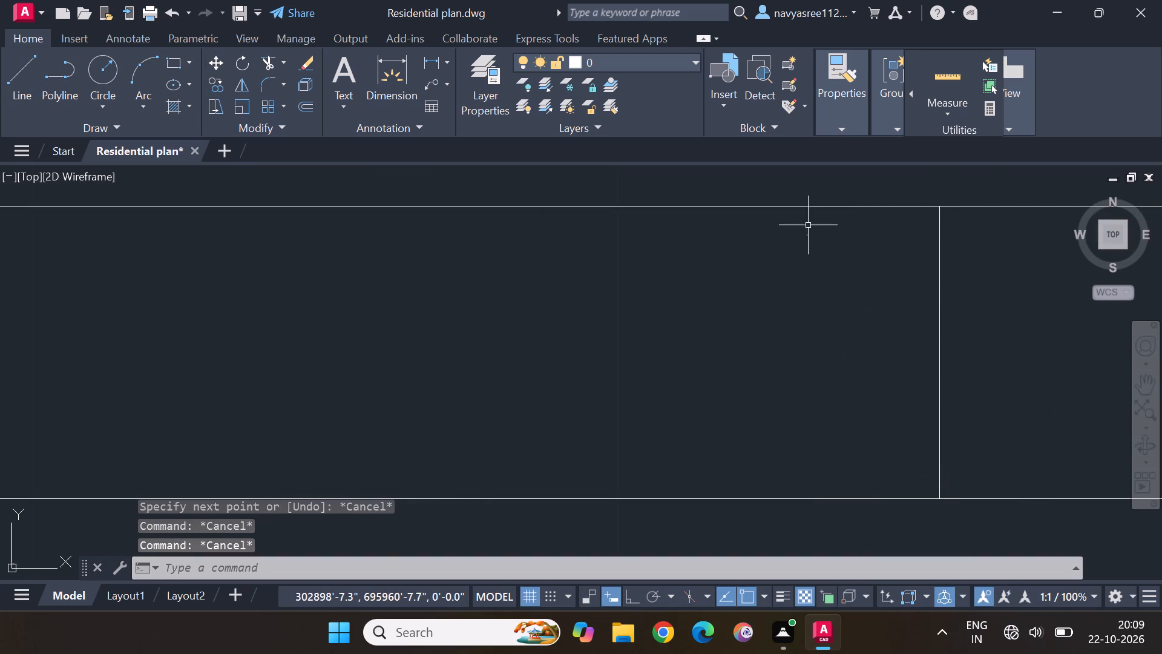
Erase the tiny leftover line fragments just below the upper wall line, beside the vertical jamb line.
click(808, 234)
key(Delete)
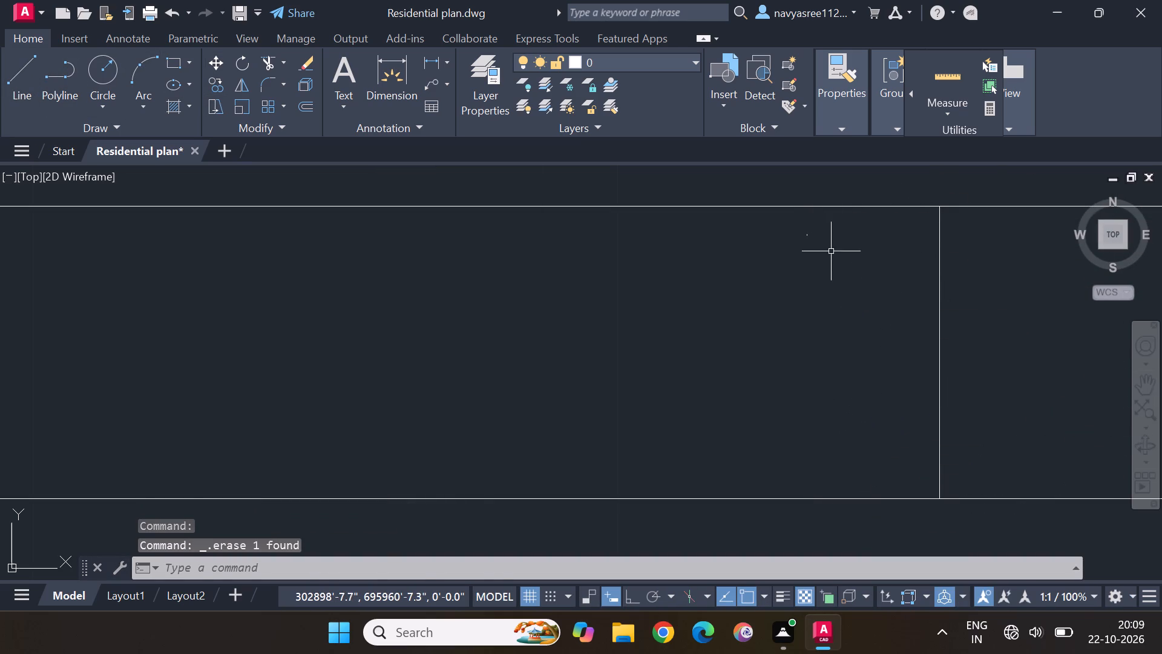
drag(829, 255, 799, 240)
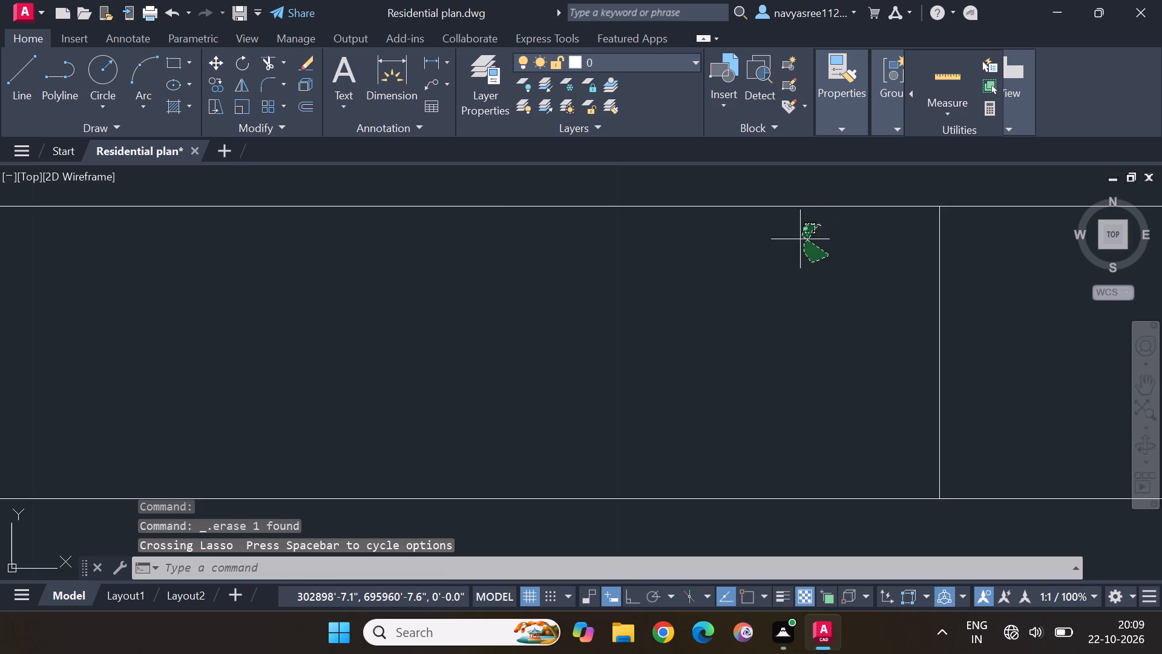
drag(799, 240, 795, 256)
key(Delete)
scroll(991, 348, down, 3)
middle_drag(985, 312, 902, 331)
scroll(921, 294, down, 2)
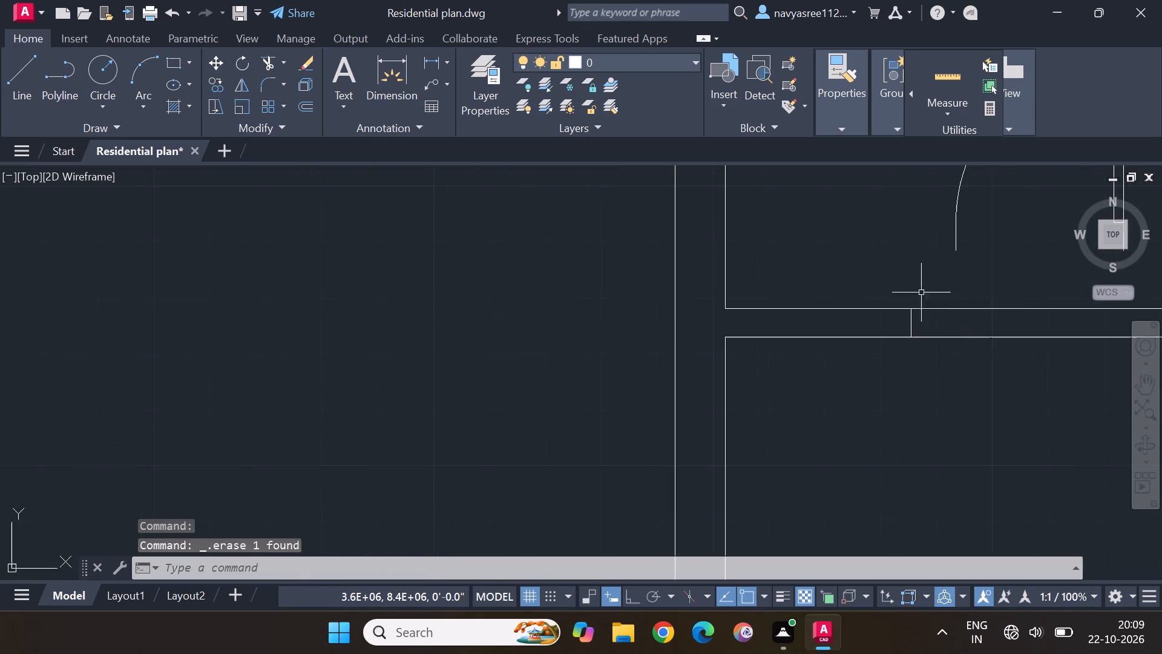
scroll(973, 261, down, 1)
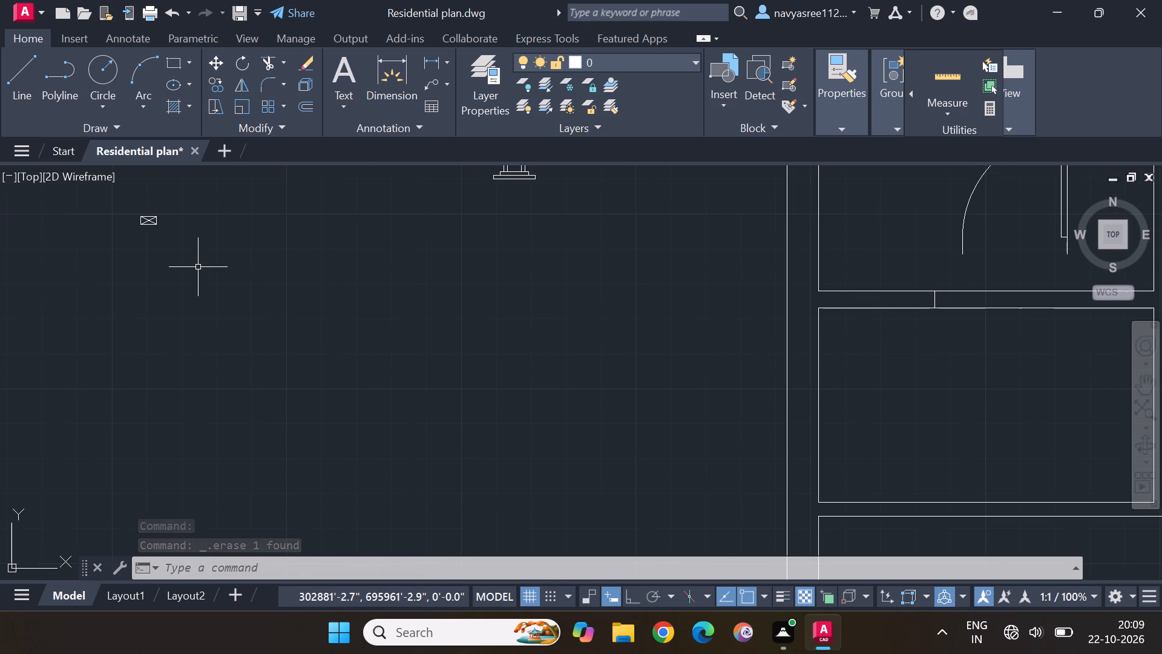
Draw a second vertical jamb line, 5" long, between the two wall lines just right of the existing one, with Ortho on.
scroll(197, 267, up, 2)
scroll(197, 267, down, 2)
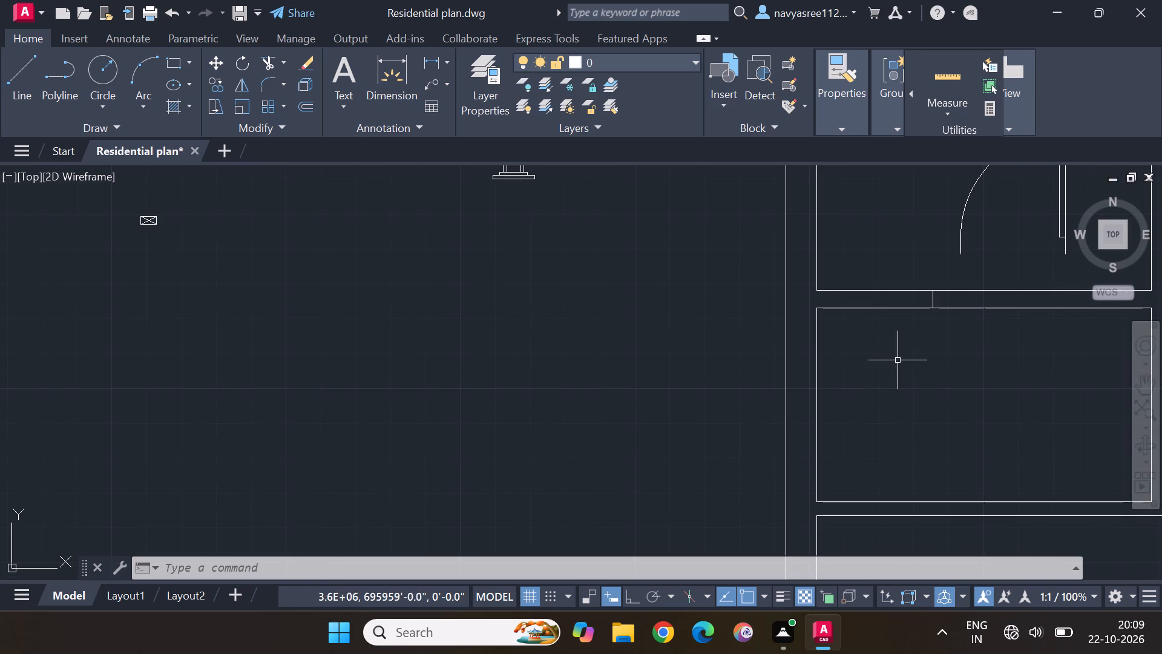
click(13, 63)
scroll(1022, 263, up, 3)
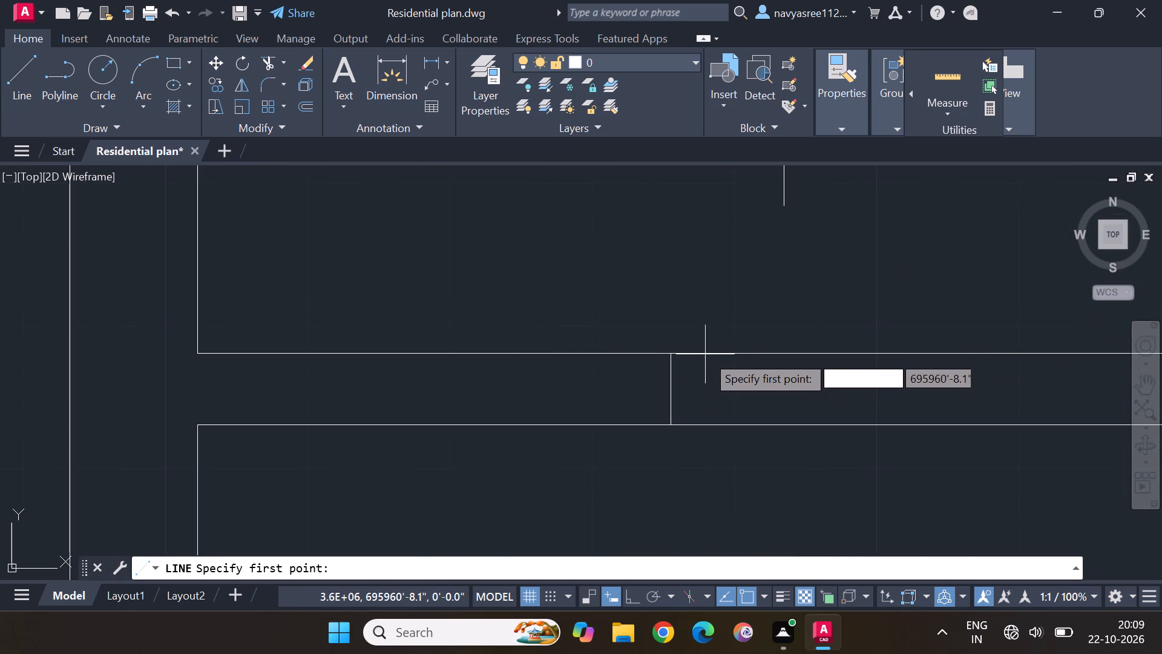
click(706, 354)
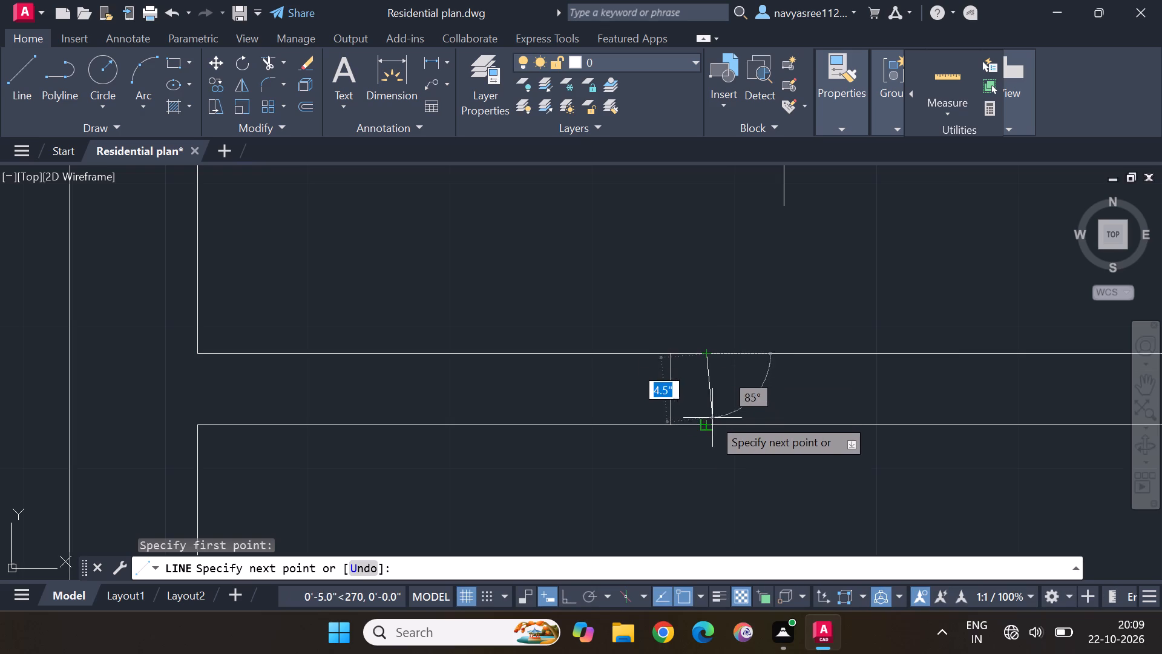
click(563, 592)
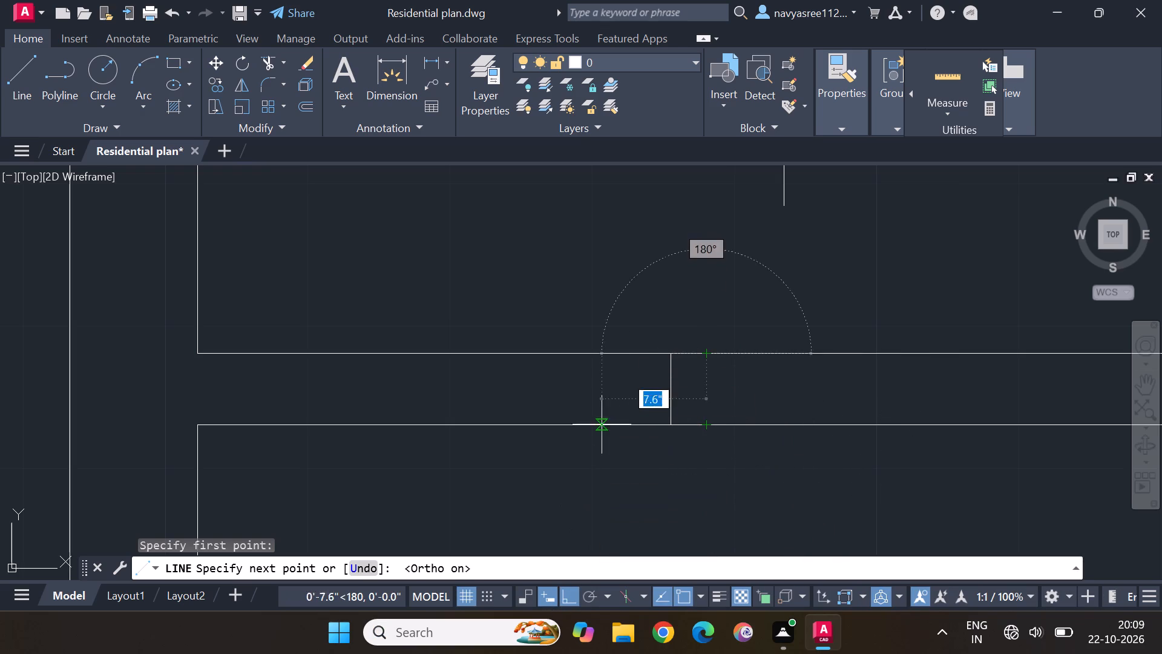
click(706, 426)
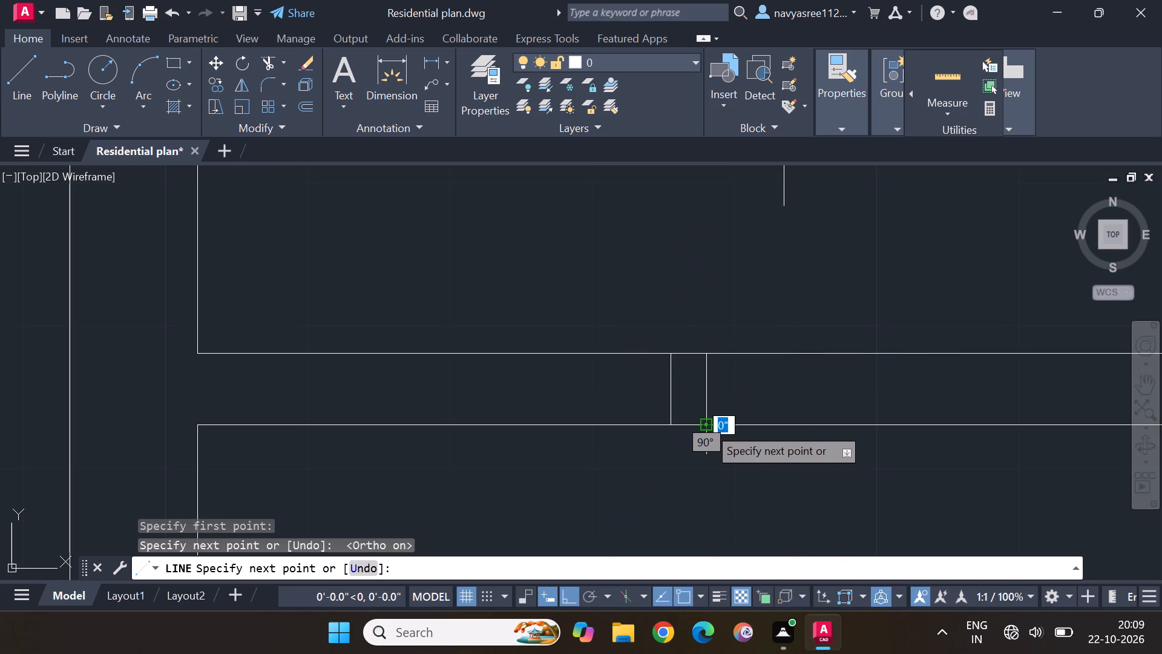
key(Escape)
key(Escape)
key(Escape)
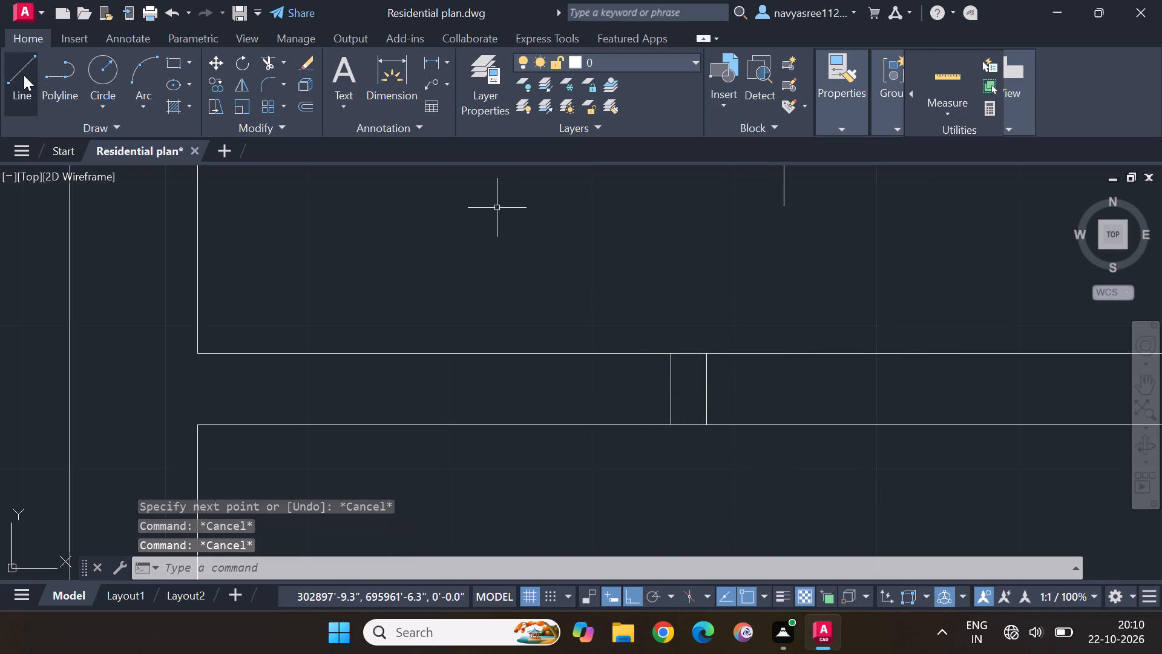
Draw two diagonals joining the opposite corners of the box formed by the two vertical jamb lines.
click(21, 73)
scroll(683, 419, up, 2)
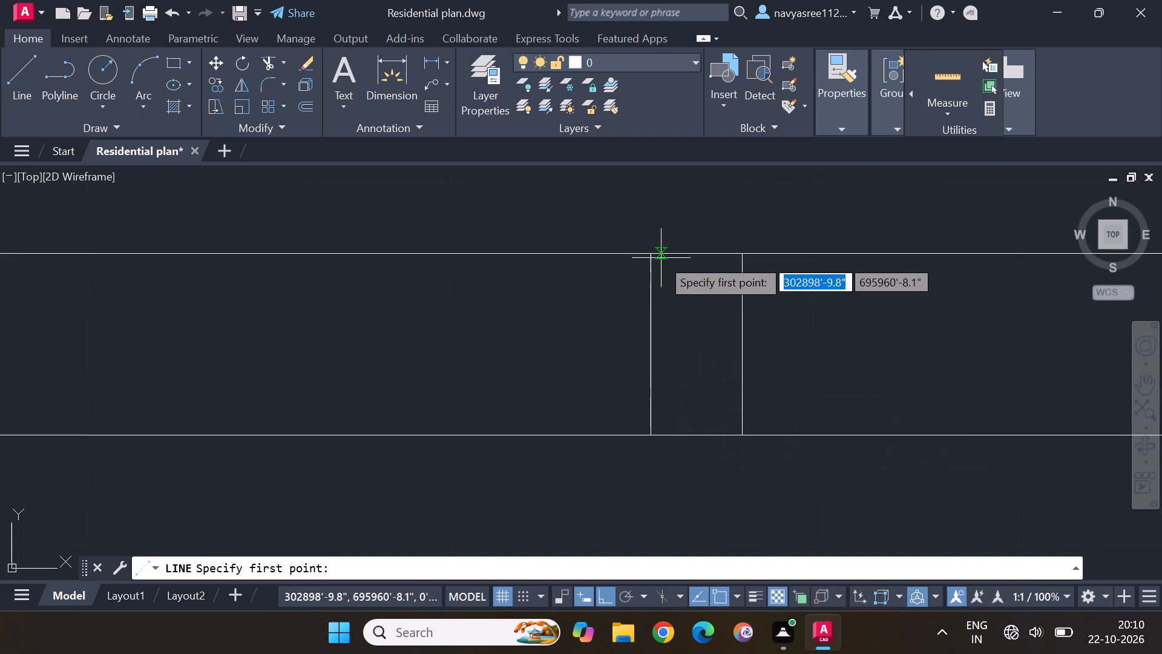
click(654, 255)
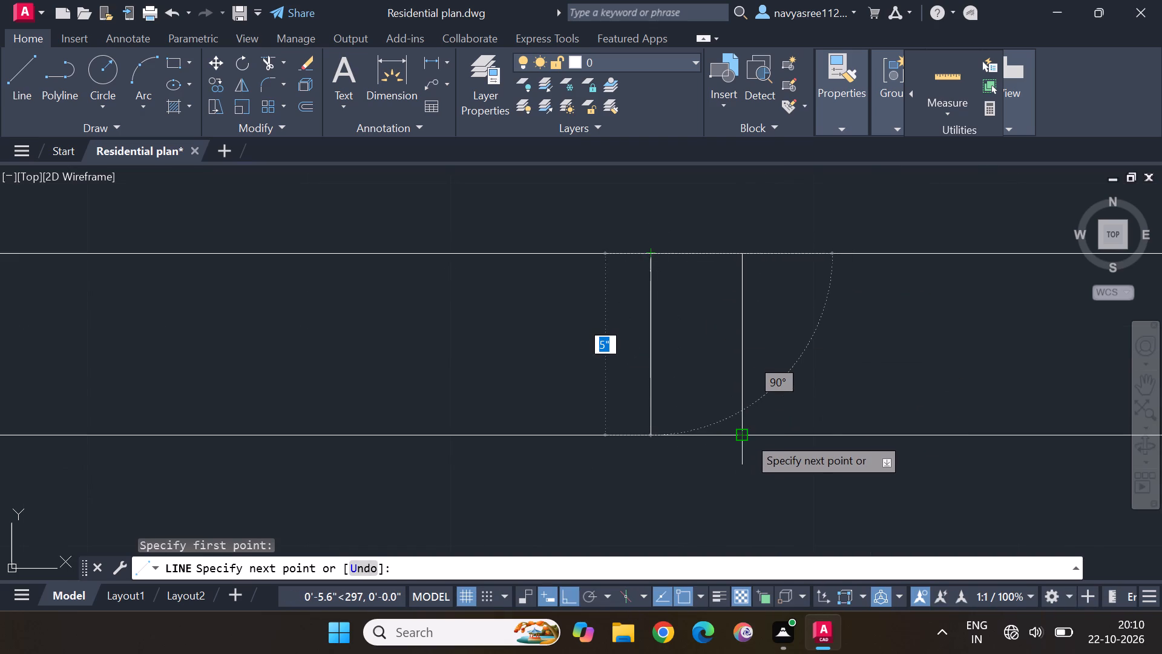
click(748, 436)
key(Escape)
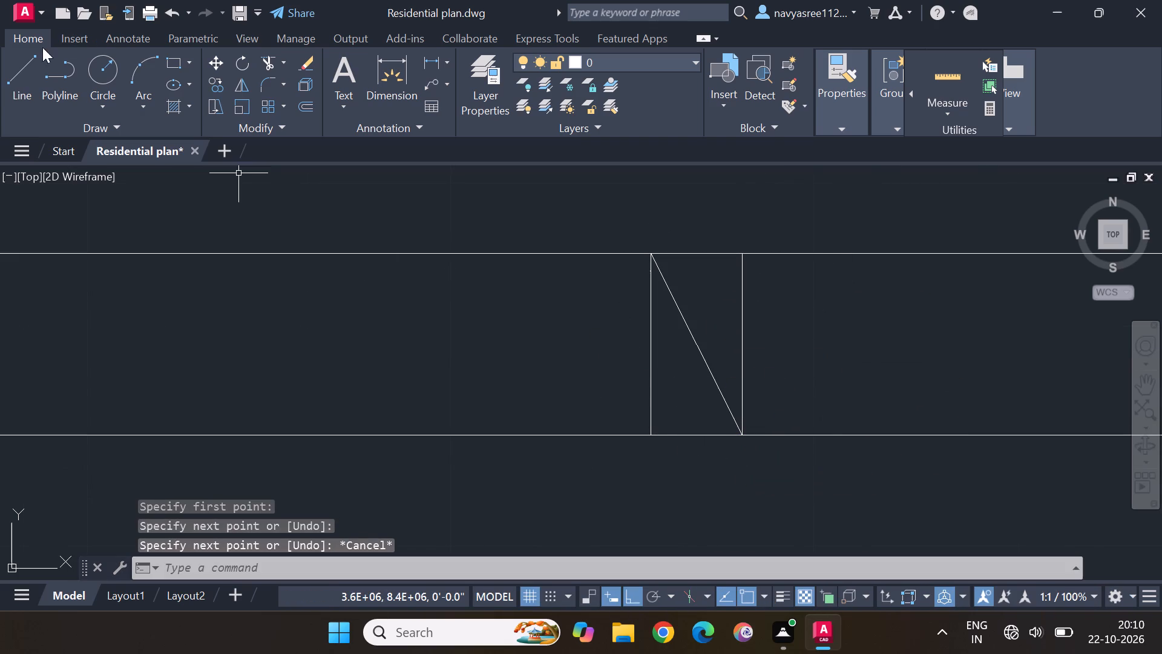
click(19, 73)
click(649, 430)
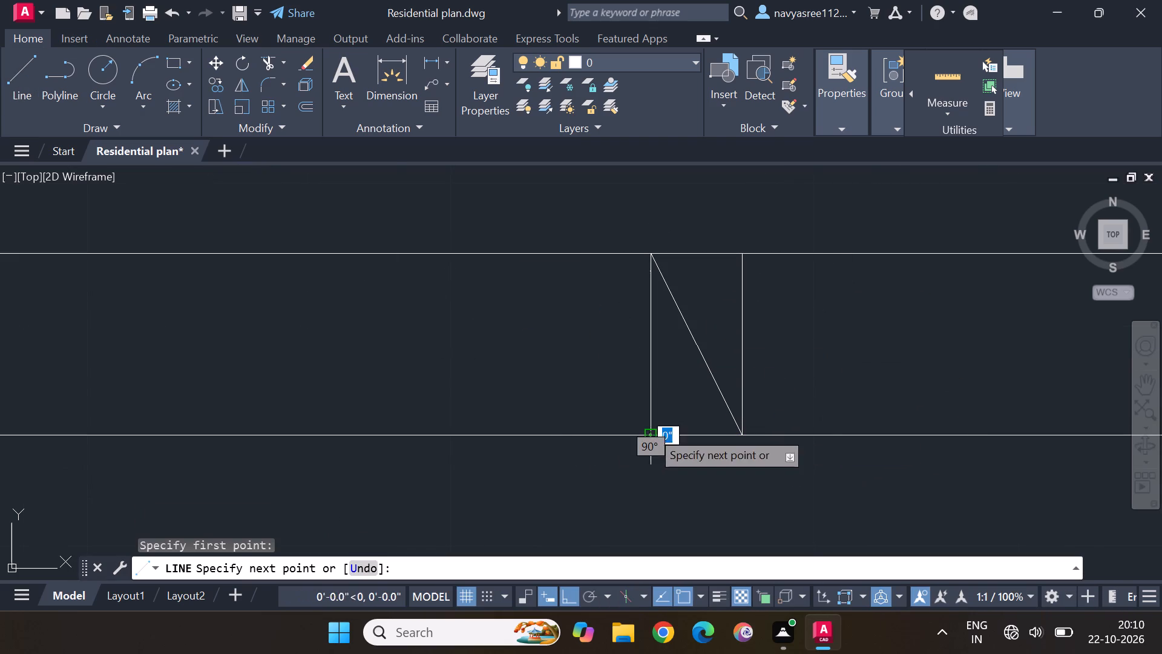
click(737, 258)
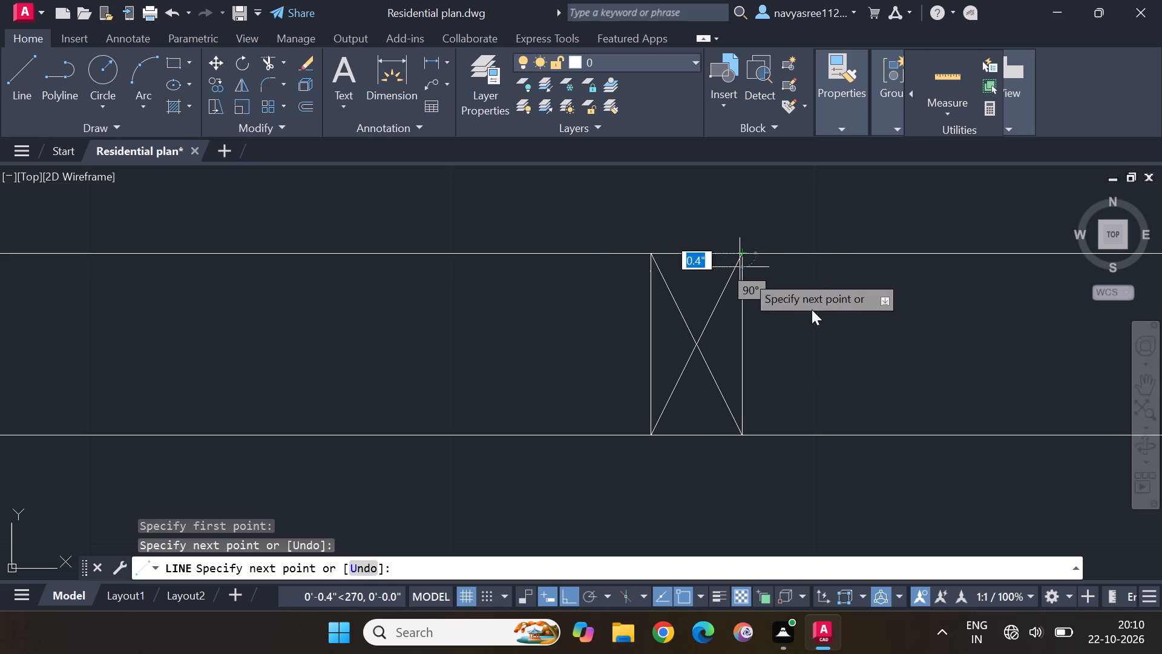
key(Escape)
key(Escape)
Copy the crossed jamb box about 1'-0.5" to the right along the wall.
scroll(850, 328, down, 2)
middle_drag(876, 339, 873, 340)
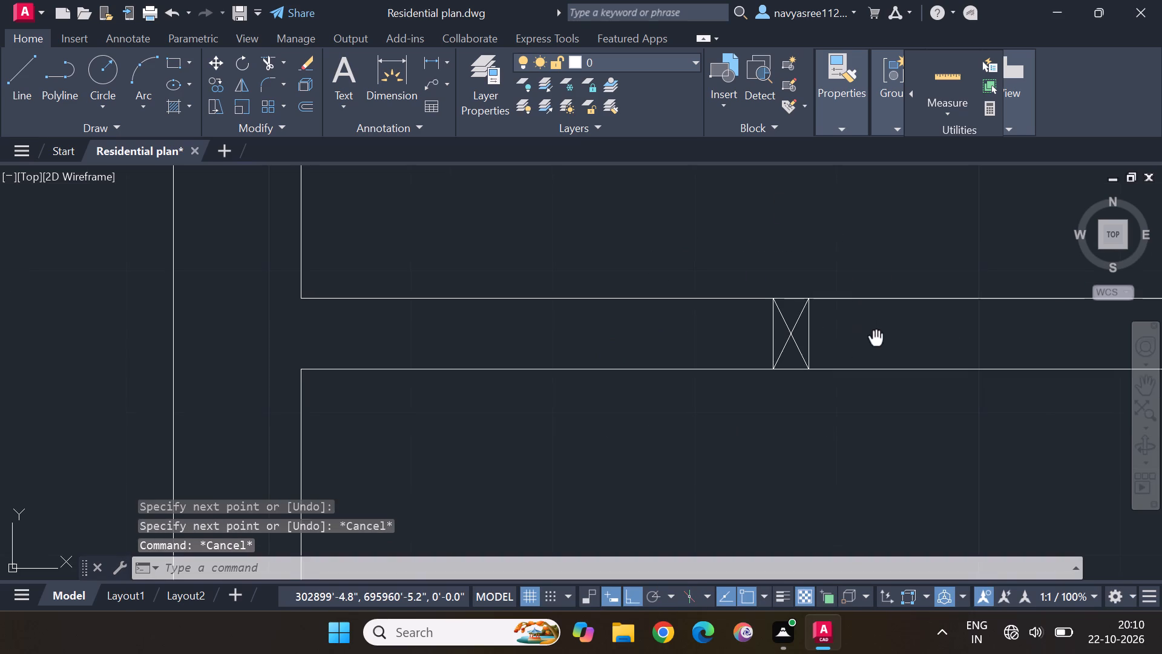
middle_drag(873, 340, 704, 313)
drag(672, 319, 570, 312)
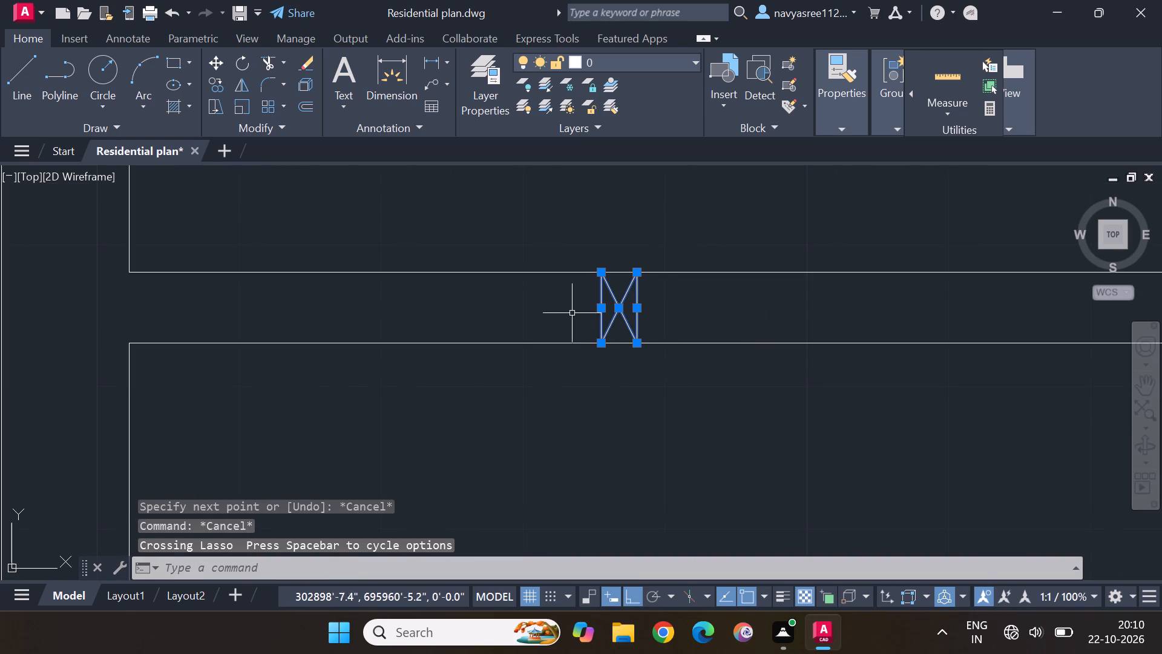
click(217, 85)
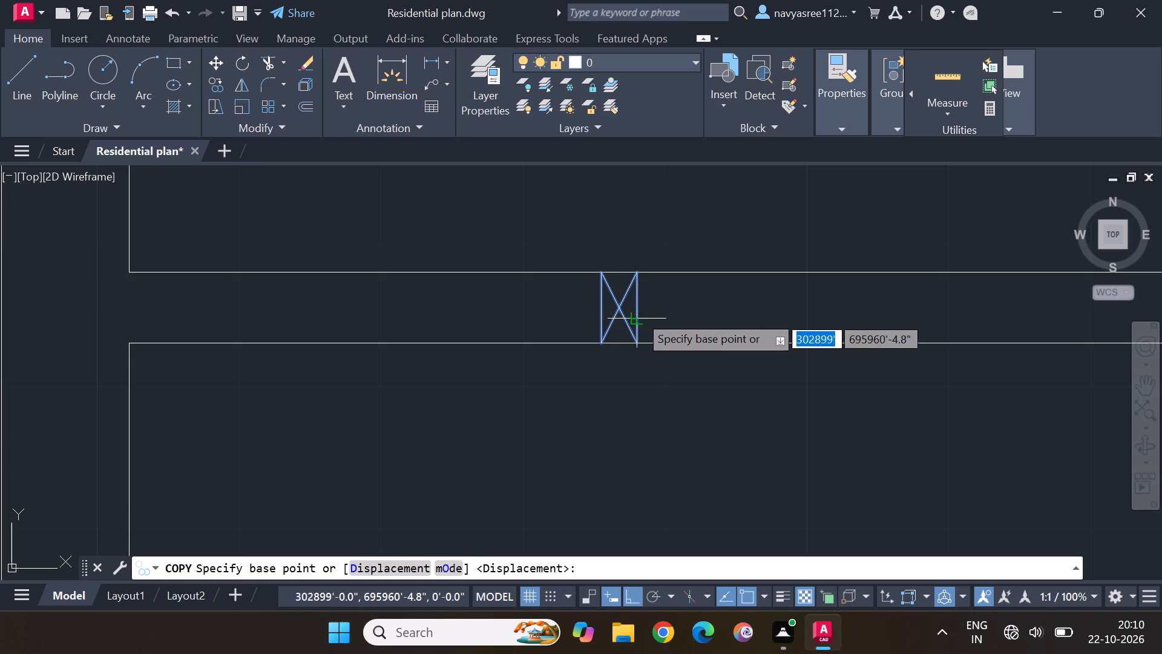
click(642, 311)
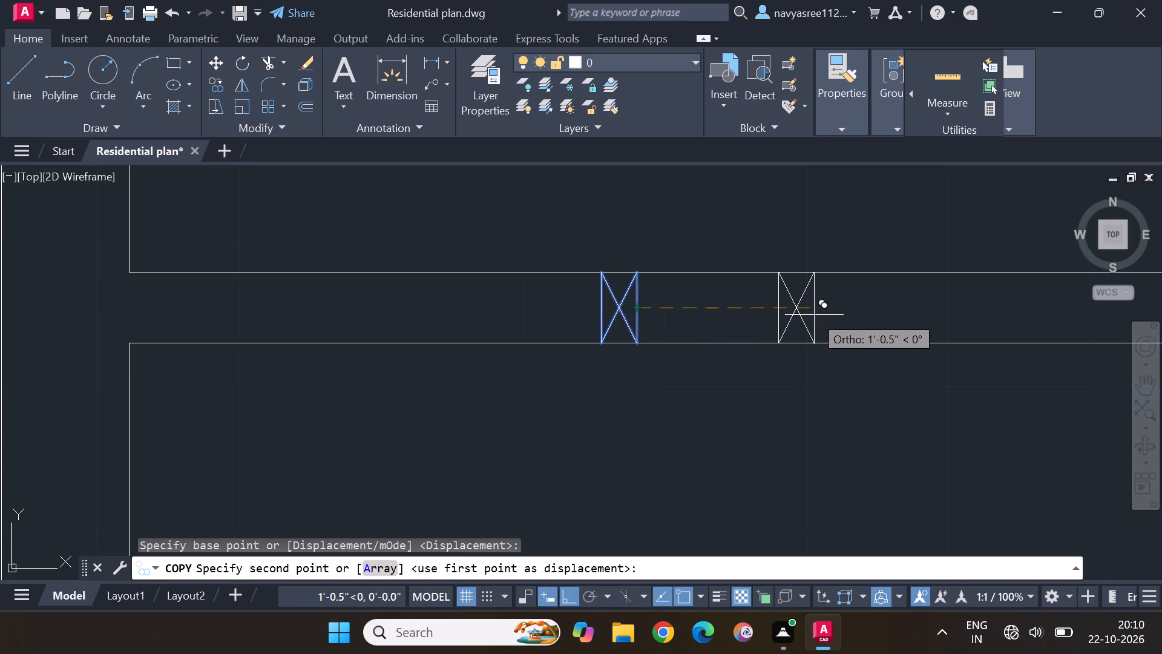
click(815, 311)
key(Escape)
key(Escape)
scroll(852, 308, down, 3)
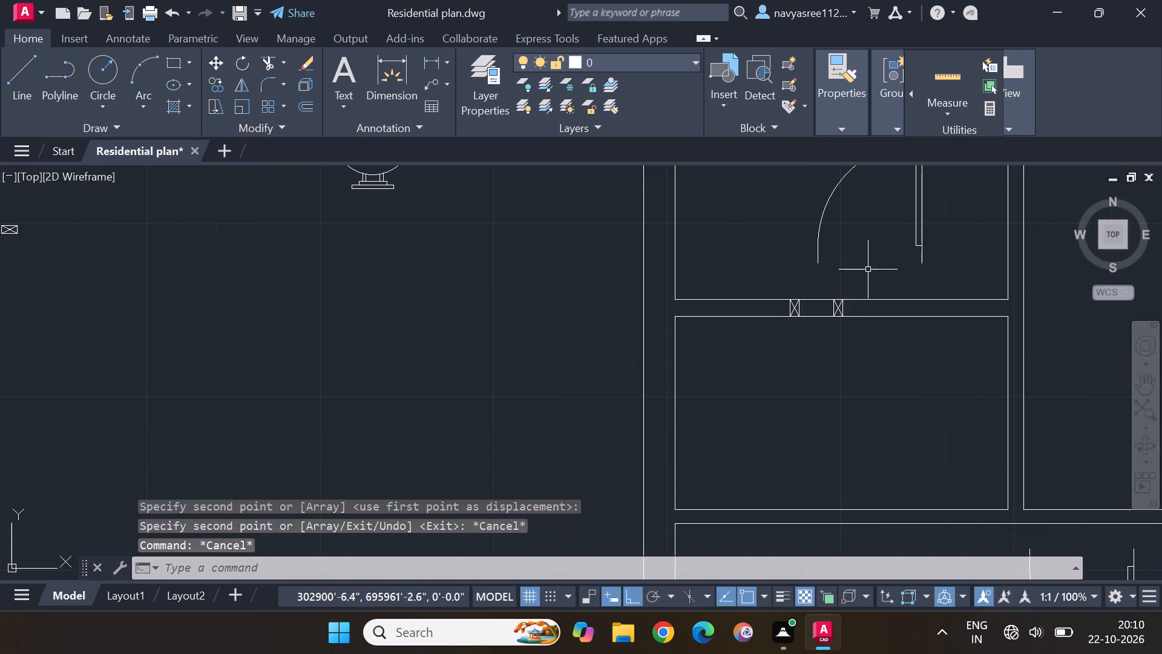
Move the copied jamb box about 8.8" farther right along the wall.
scroll(864, 303, up, 4)
drag(756, 333, 622, 363)
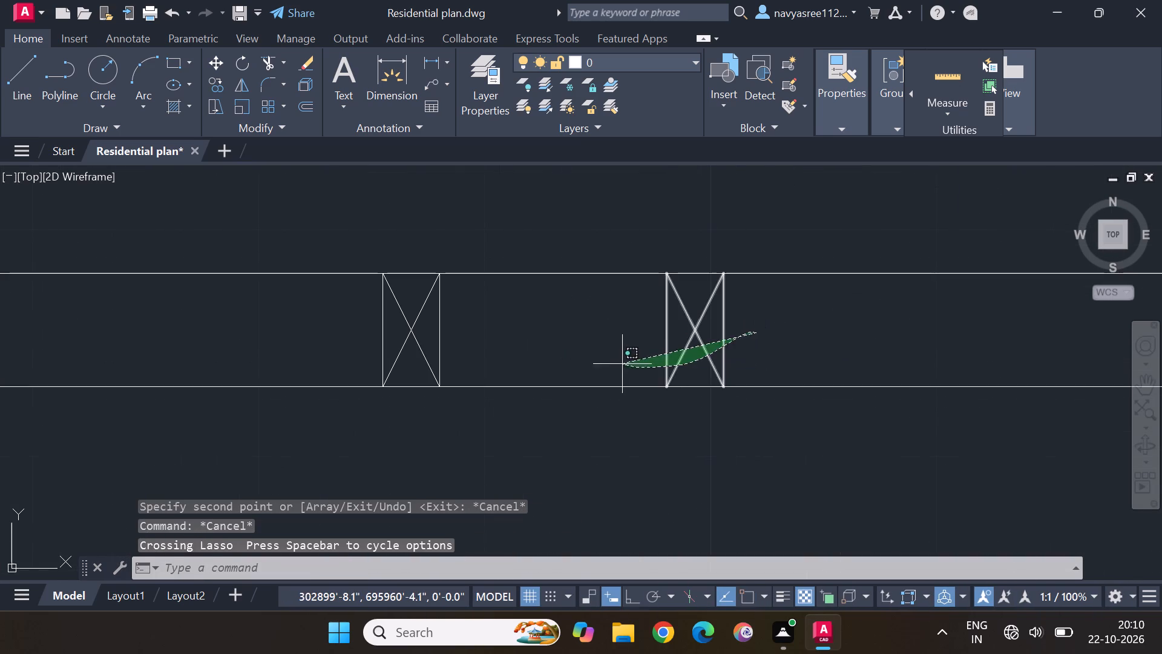
drag(622, 363, 619, 354)
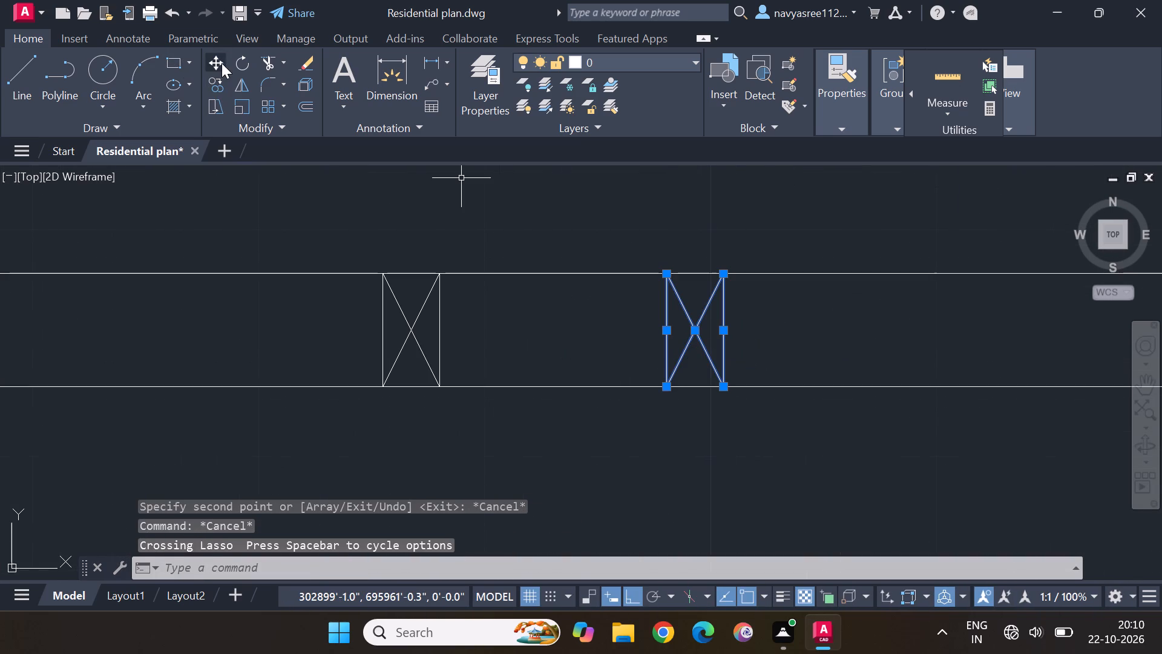
click(217, 61)
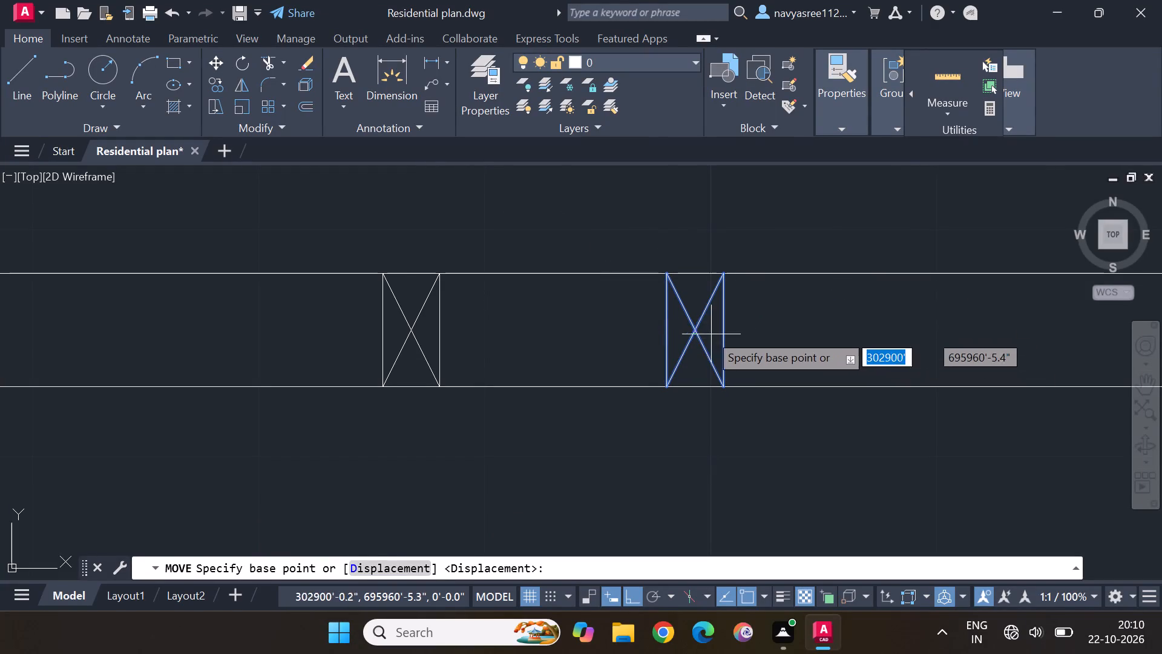
click(697, 333)
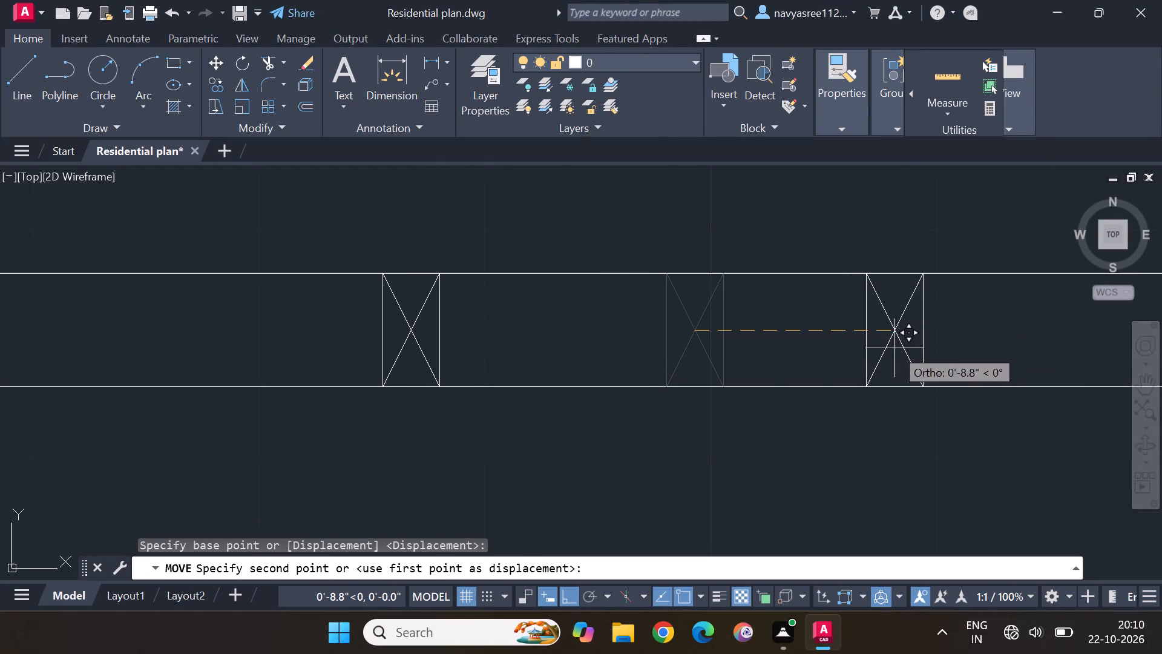
click(894, 349)
key(Escape)
key(Escape)
Shift the right-hand jamb box another 8.8" or so to the right along the wall.
scroll(864, 283, down, 2)
middle_drag(901, 213, 895, 329)
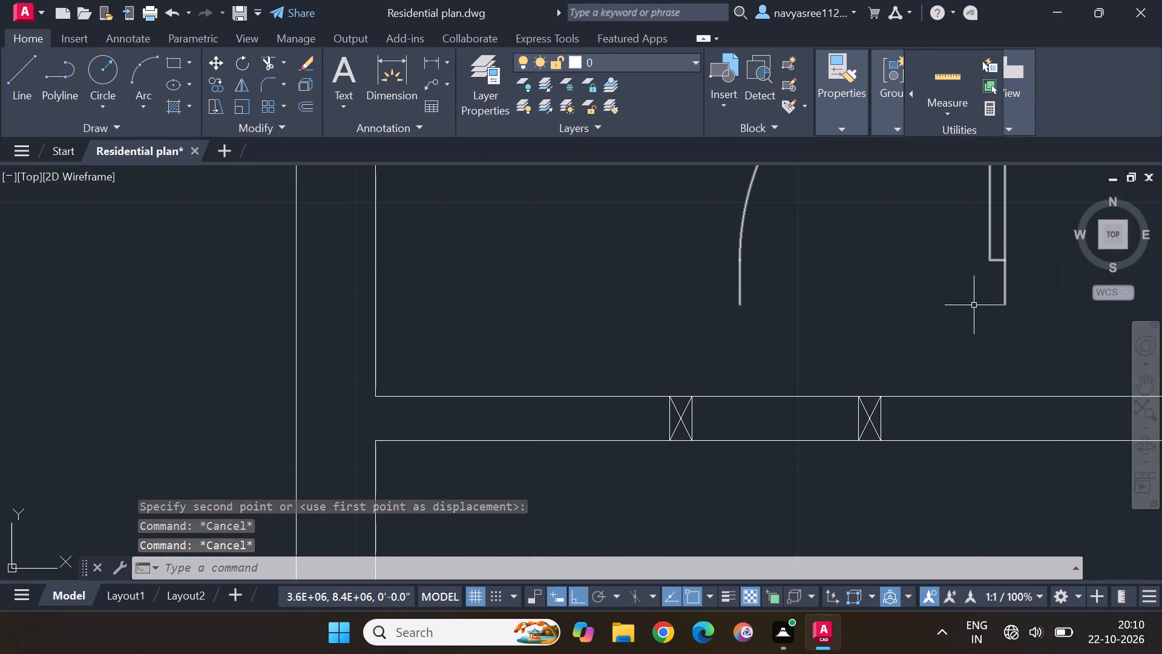
scroll(903, 328, down, 2)
middle_drag(904, 328, 838, 251)
scroll(838, 251, down, 1)
middle_click(845, 265)
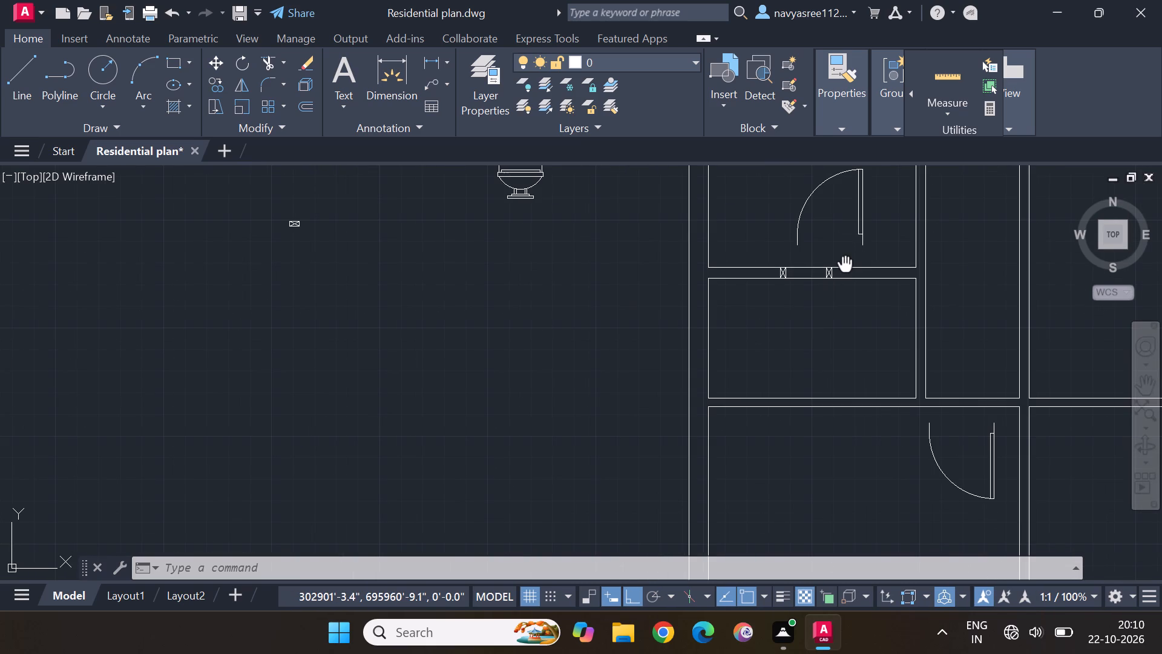
scroll(845, 265, up, 5)
drag(816, 300, 642, 301)
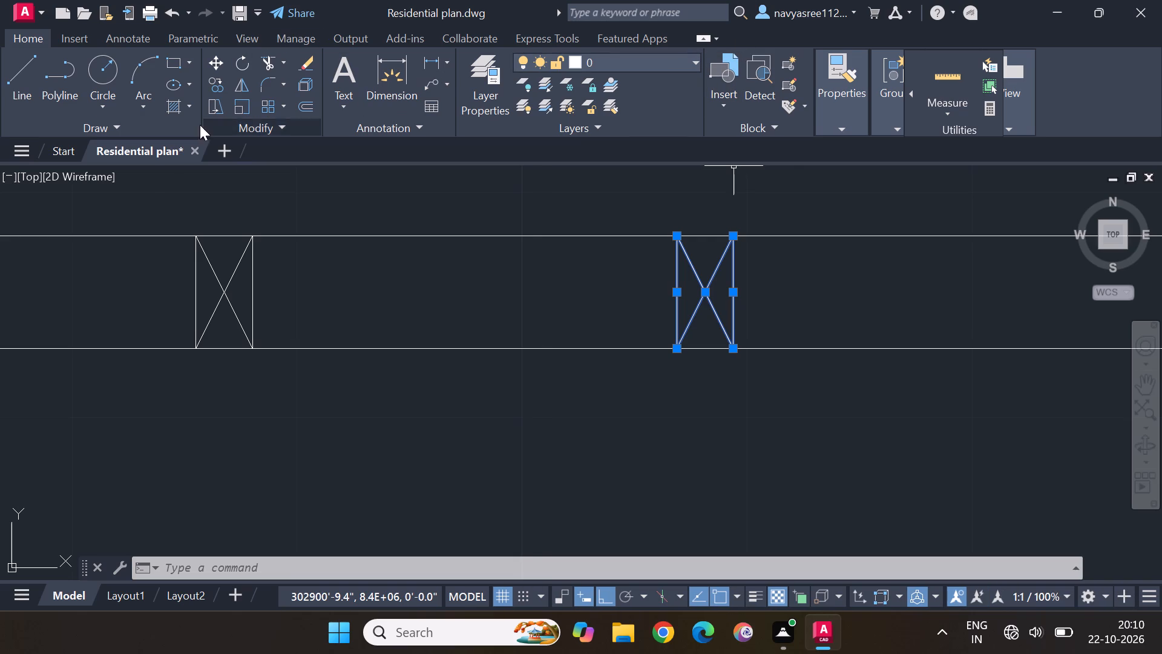
click(212, 66)
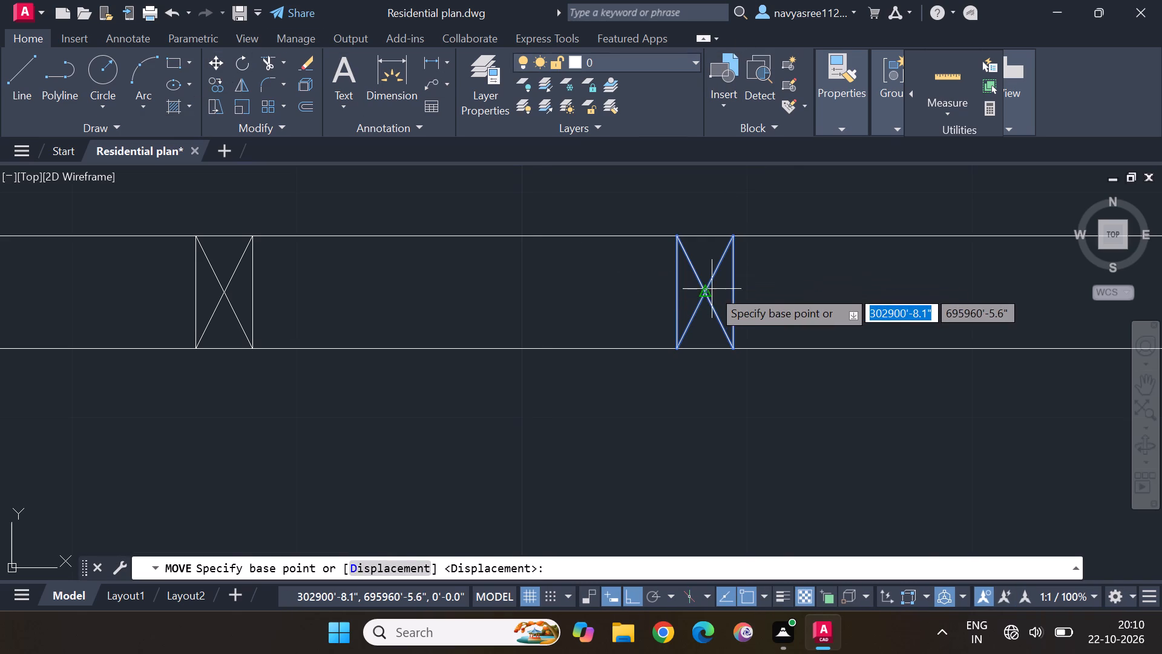
click(709, 293)
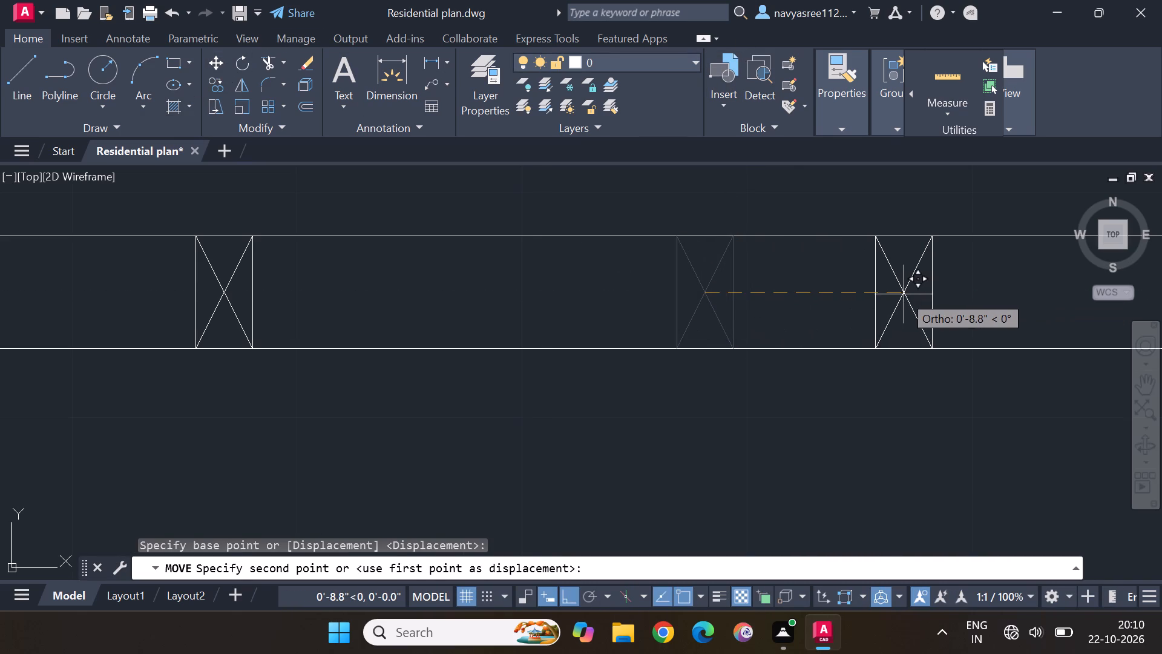
click(905, 294)
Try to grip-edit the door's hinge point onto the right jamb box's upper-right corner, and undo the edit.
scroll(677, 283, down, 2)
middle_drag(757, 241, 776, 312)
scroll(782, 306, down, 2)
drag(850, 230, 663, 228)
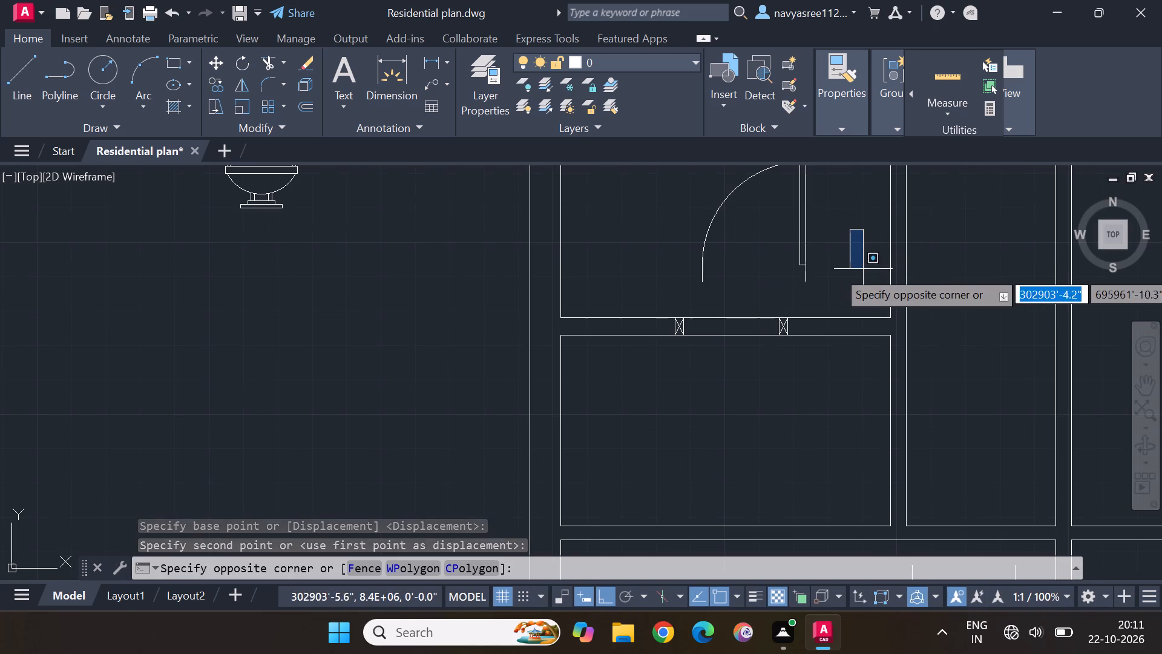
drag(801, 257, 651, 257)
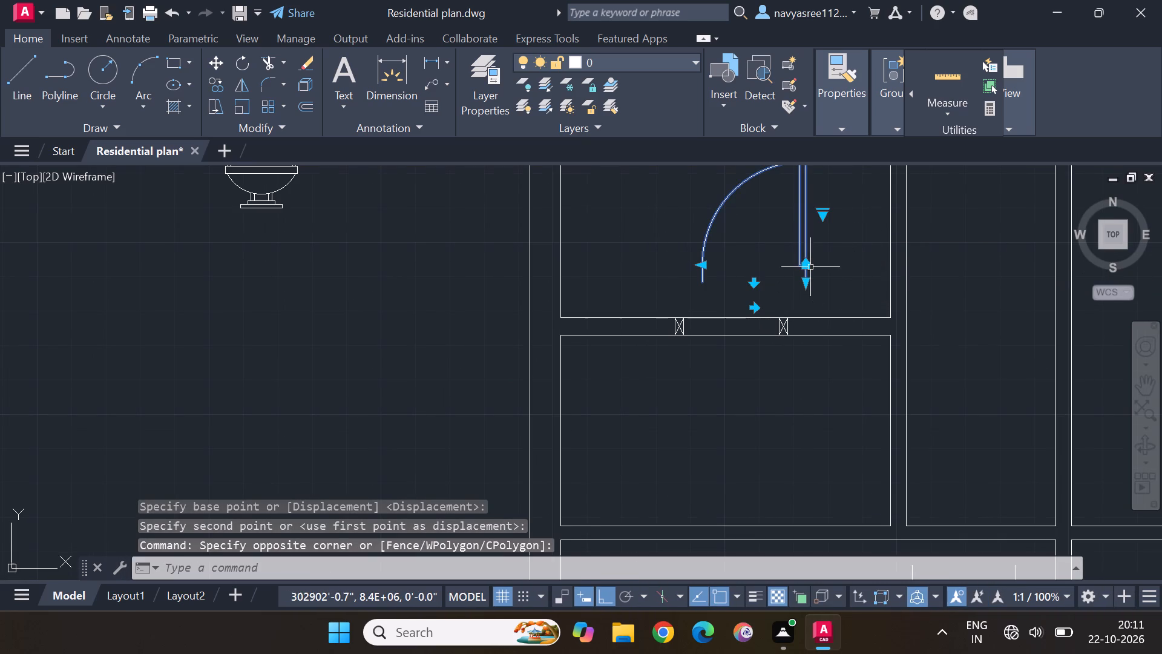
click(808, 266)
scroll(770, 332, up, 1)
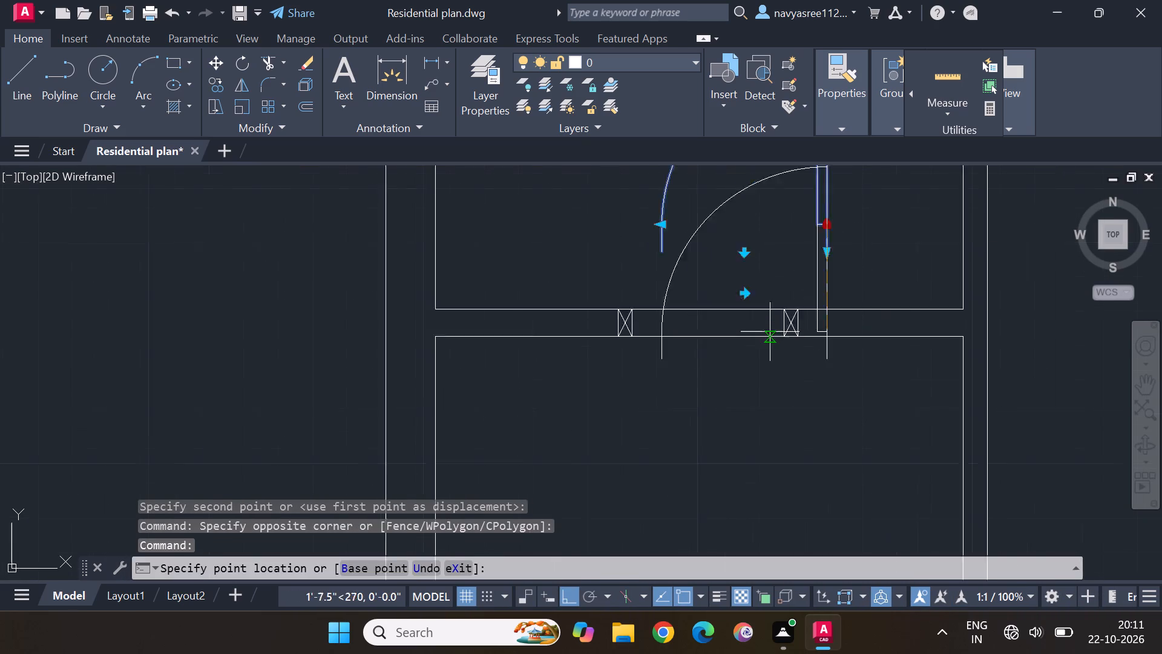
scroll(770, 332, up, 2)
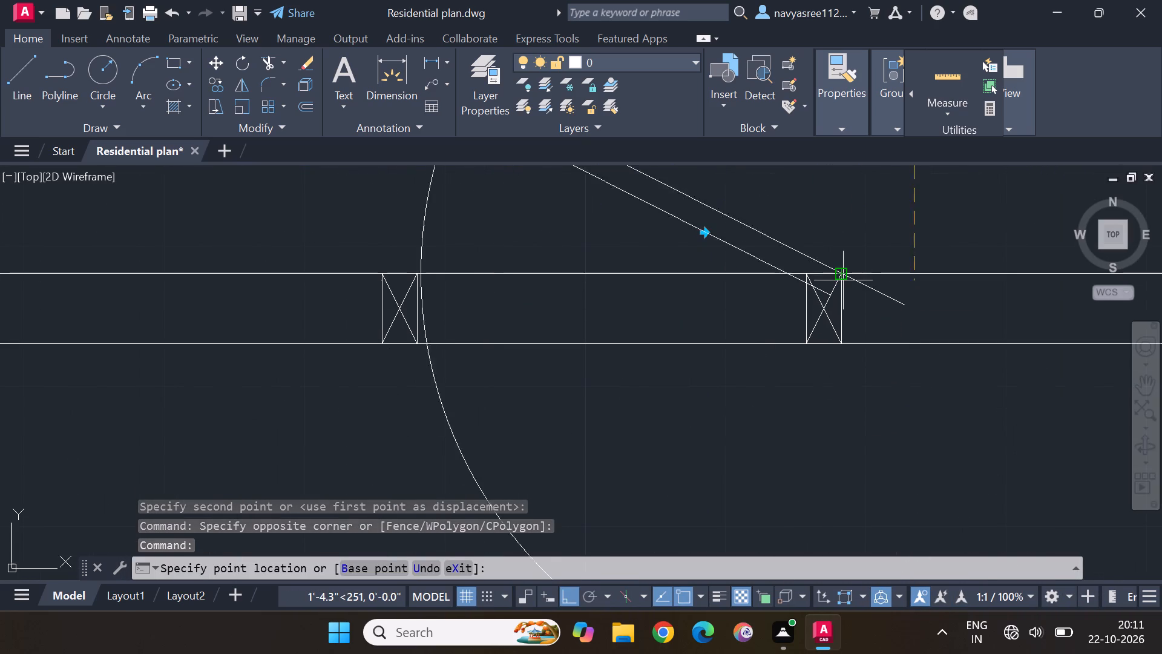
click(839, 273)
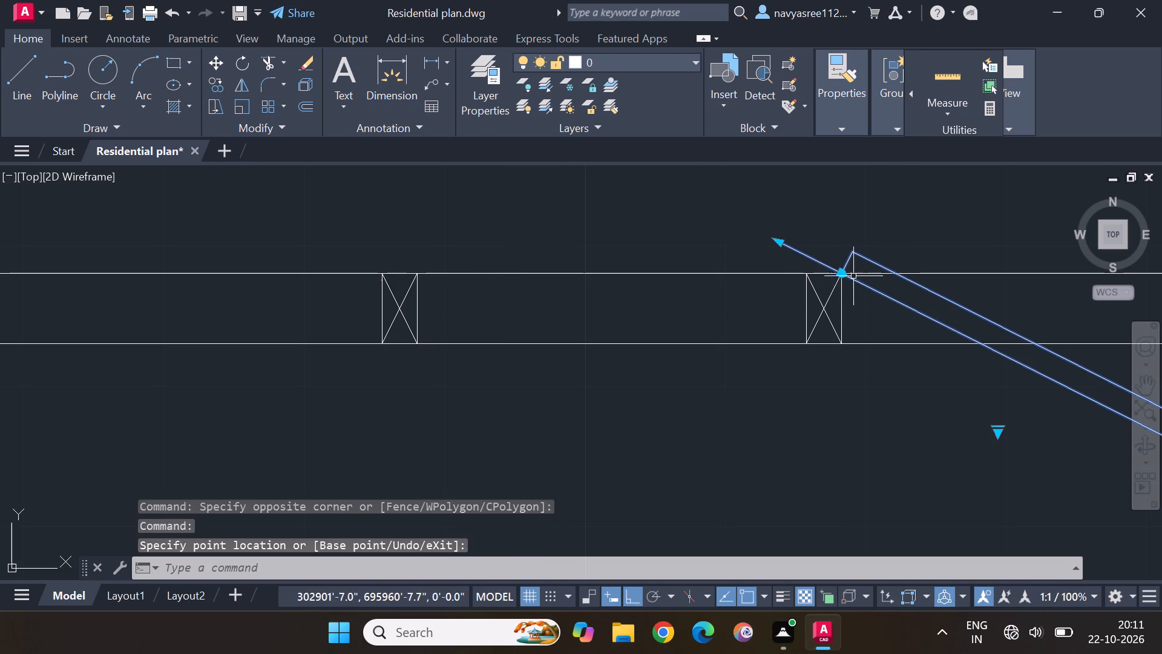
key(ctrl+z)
Move the right jamb box farther right along the wall, past the door's hinge side, to widen the spacing.
scroll(795, 355, up, 1)
scroll(801, 306, up, 1)
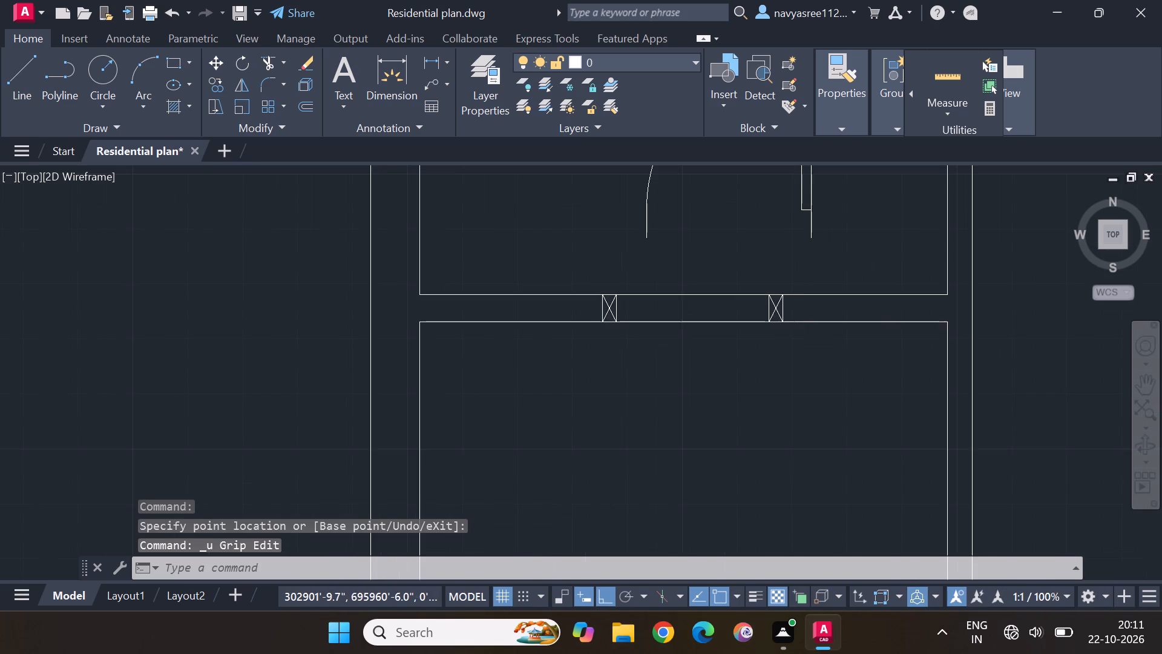
scroll(801, 306, up, 1)
drag(773, 317, 661, 320)
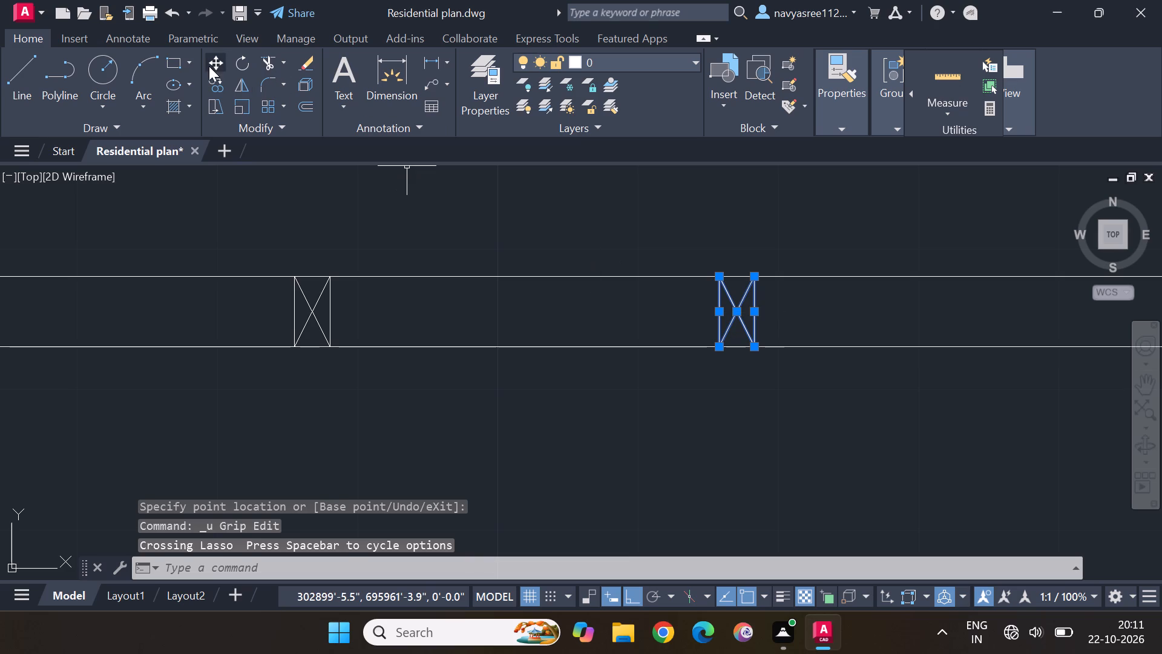
drag(213, 61, 221, 61)
drag(757, 309, 763, 309)
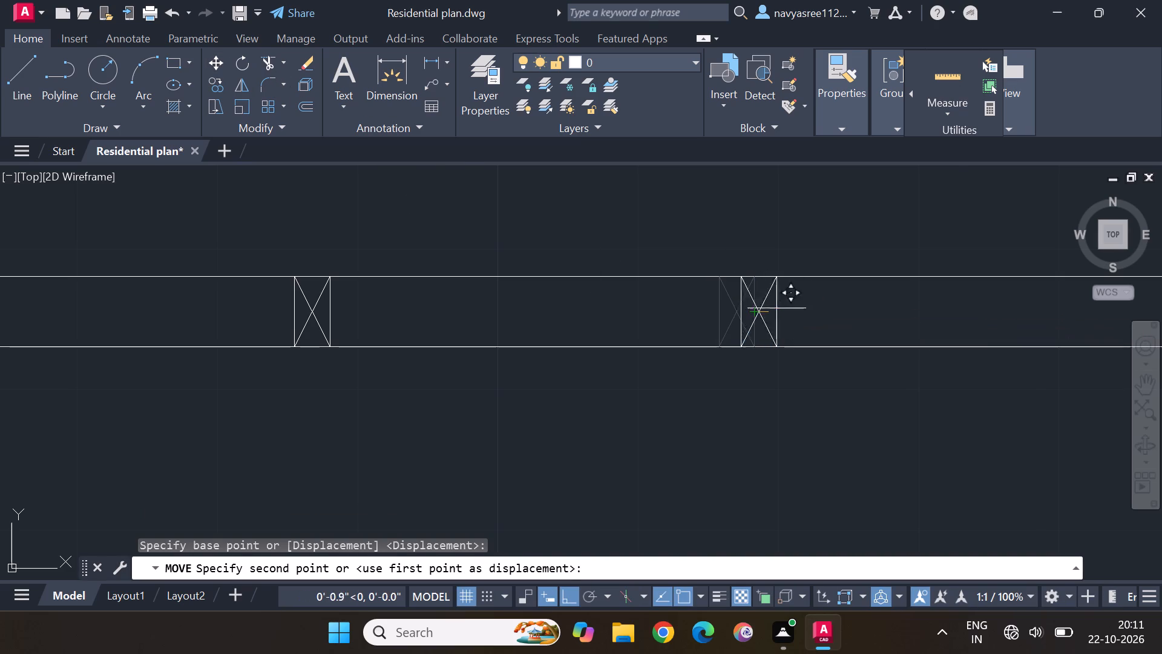
click(1036, 302)
Grip-move the door straight down so its hinge point sits on the wall's upper line between the two jamb boxes.
scroll(914, 268, down, 4)
click(894, 221)
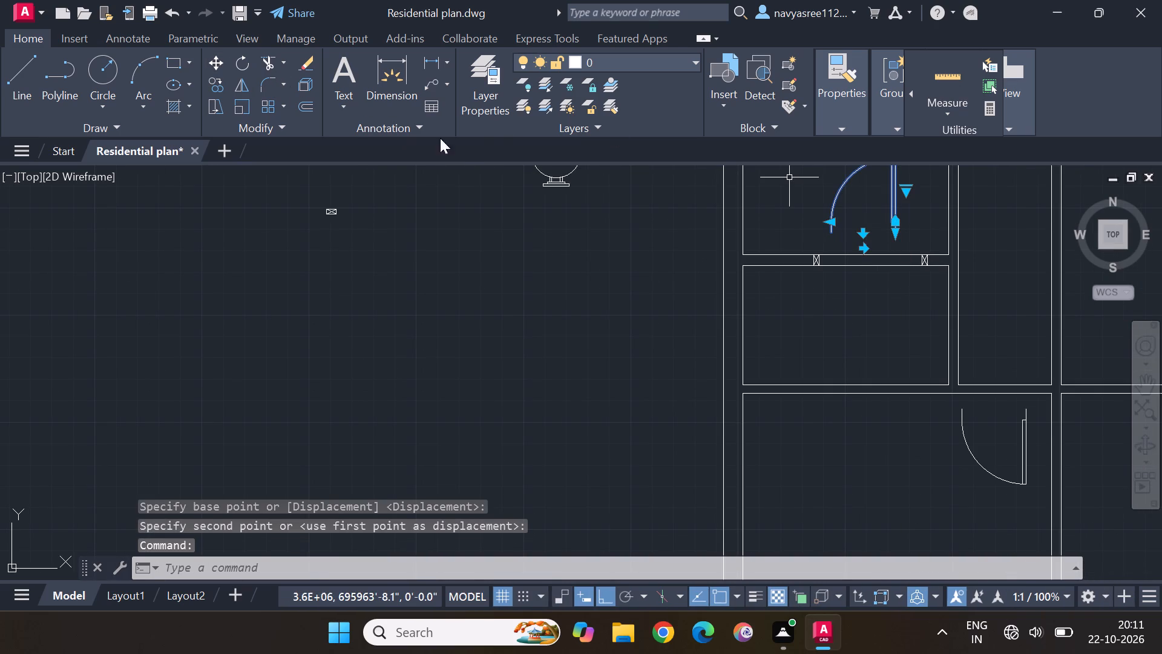
scroll(870, 203, down, 1)
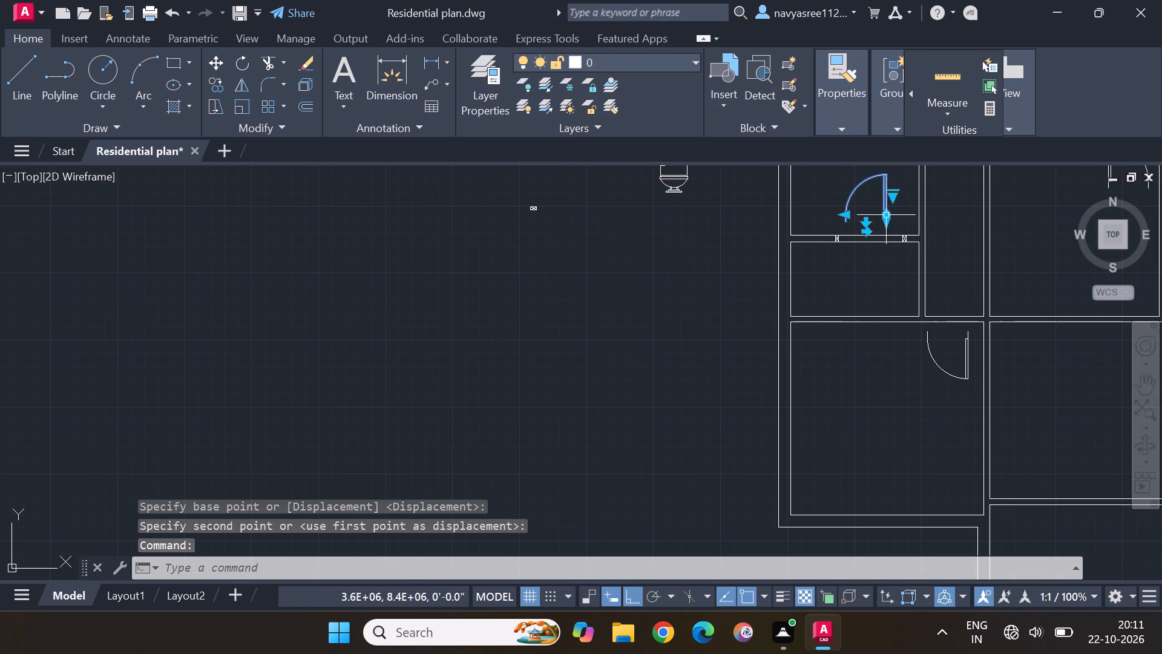
scroll(887, 215, up, 3)
click(883, 214)
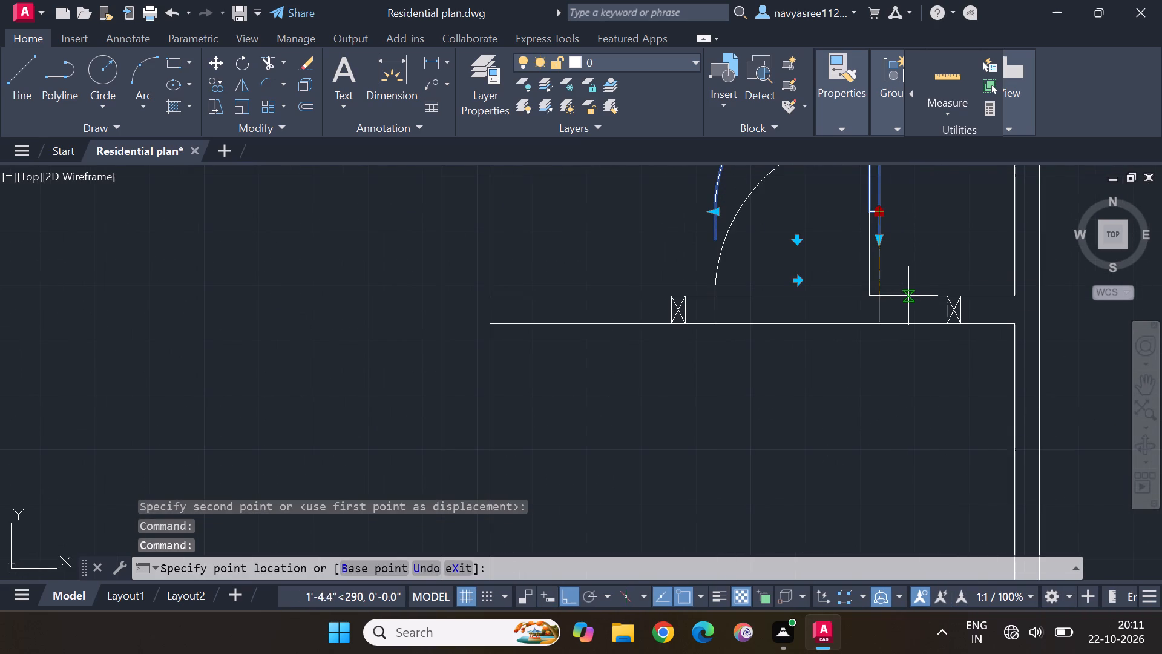
click(876, 298)
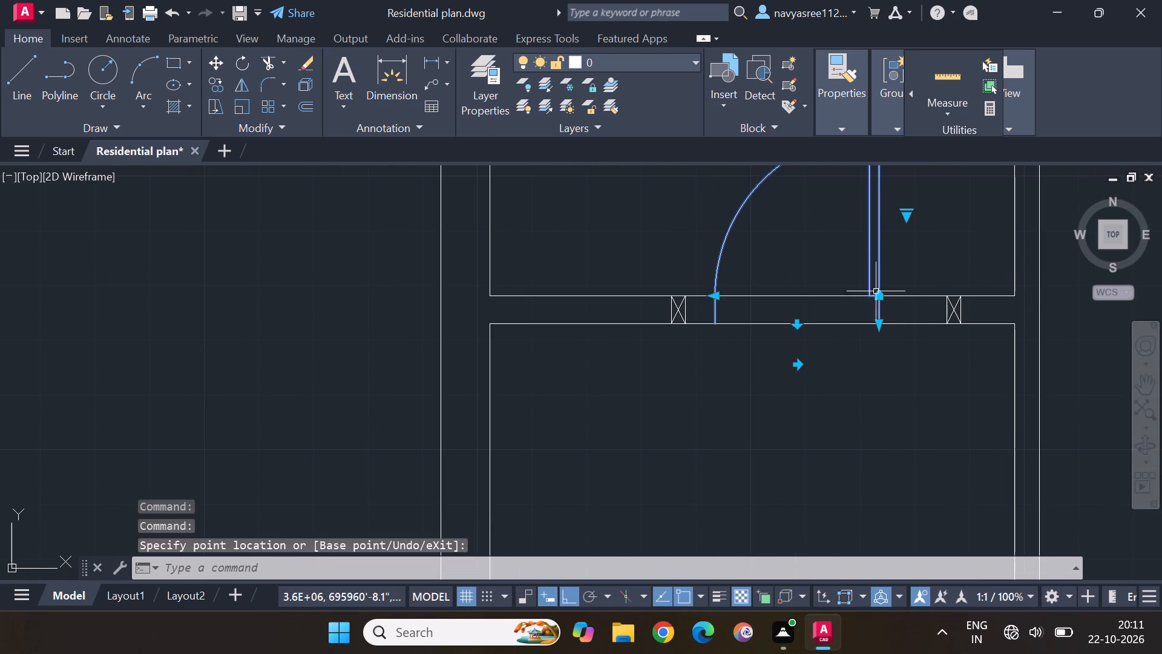
key(Escape)
key(Escape)
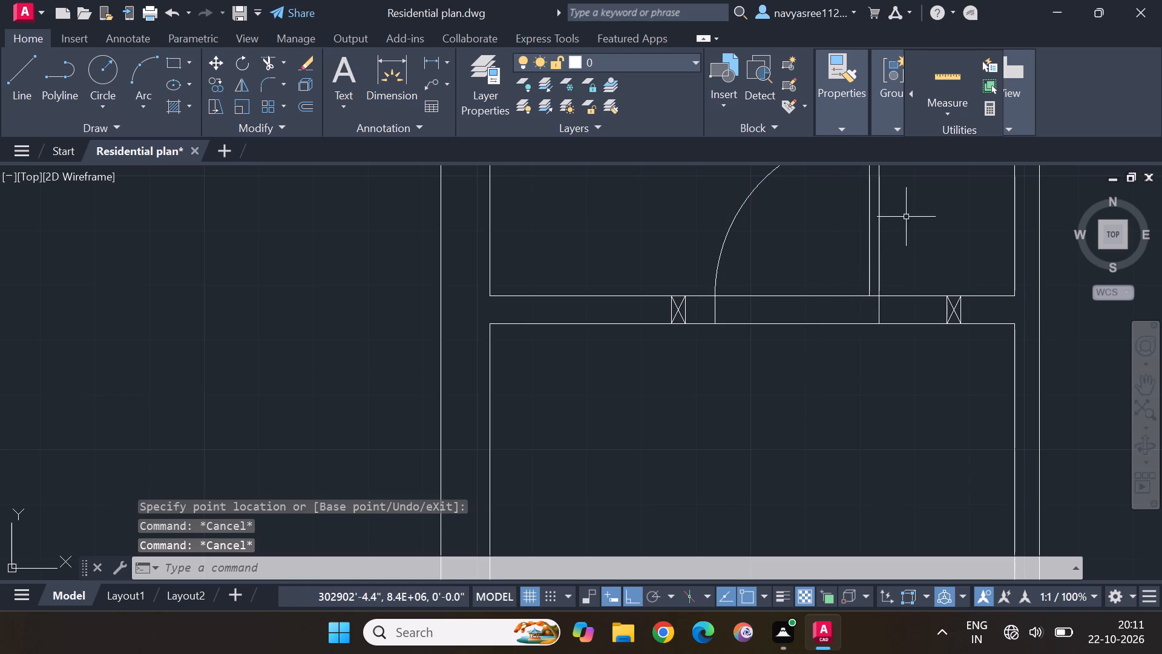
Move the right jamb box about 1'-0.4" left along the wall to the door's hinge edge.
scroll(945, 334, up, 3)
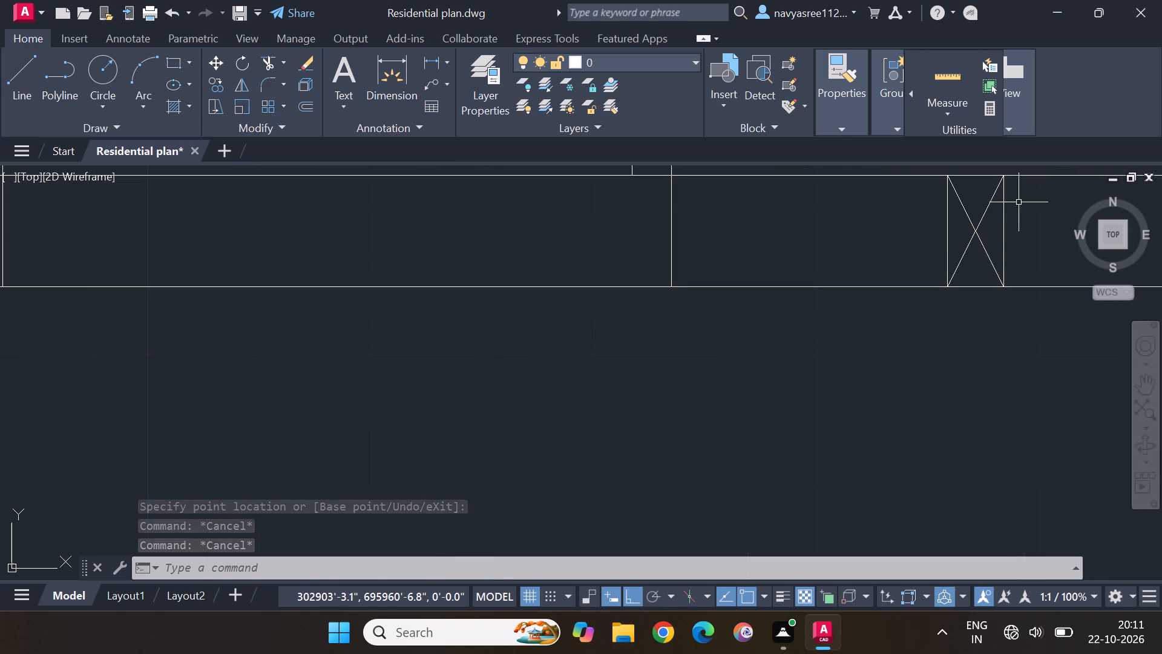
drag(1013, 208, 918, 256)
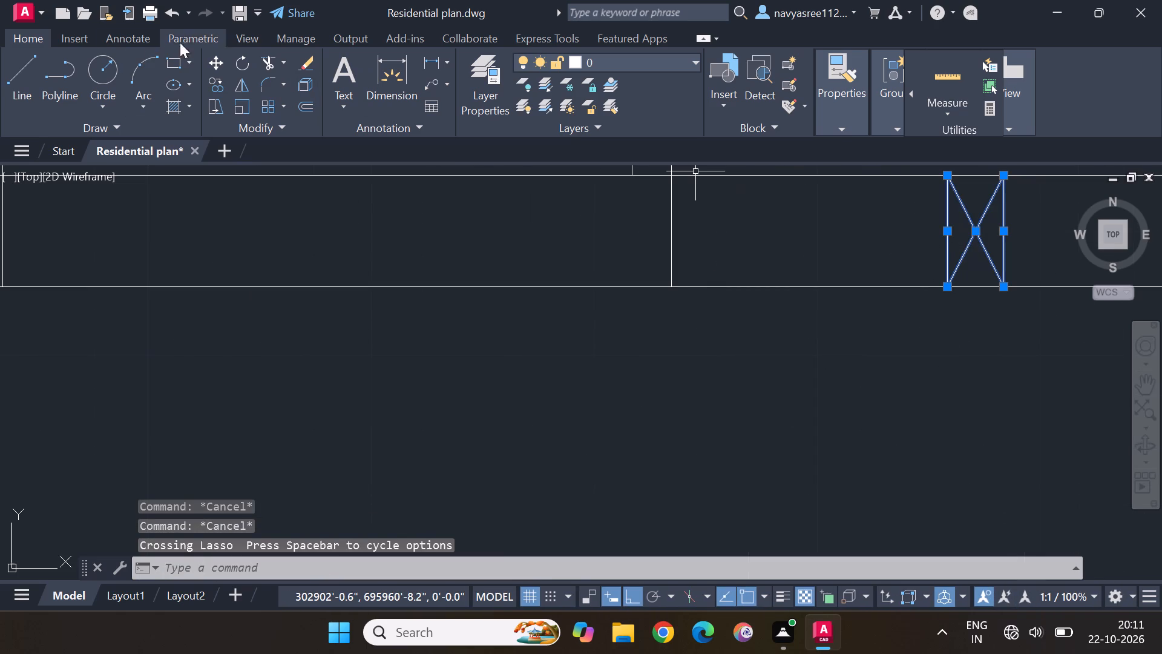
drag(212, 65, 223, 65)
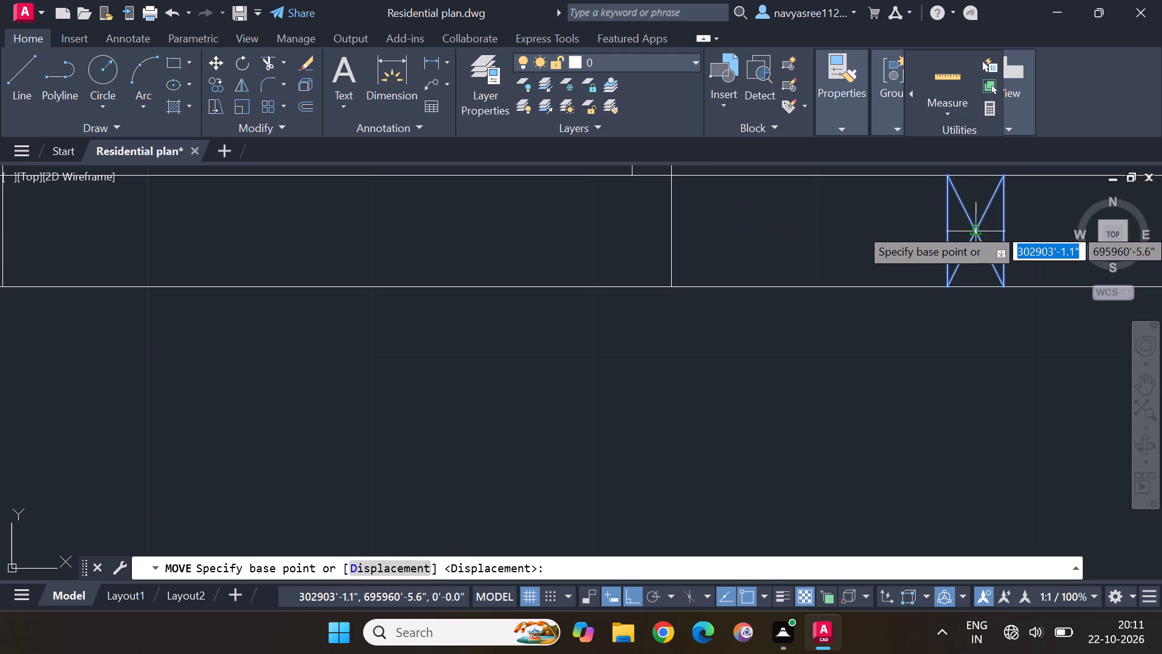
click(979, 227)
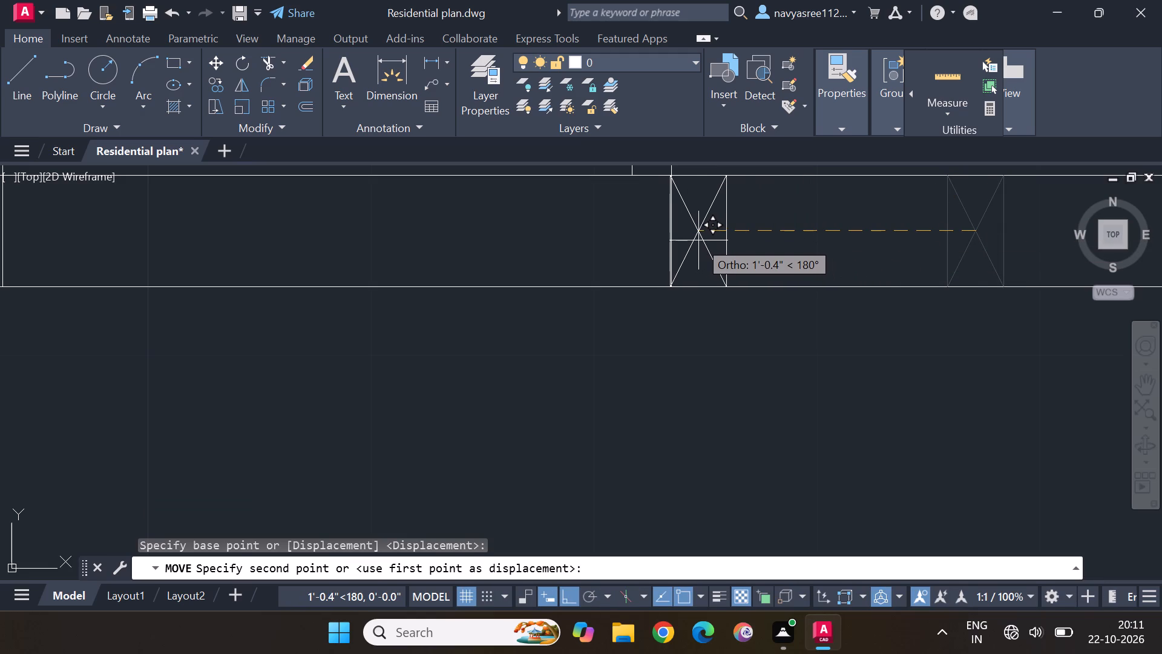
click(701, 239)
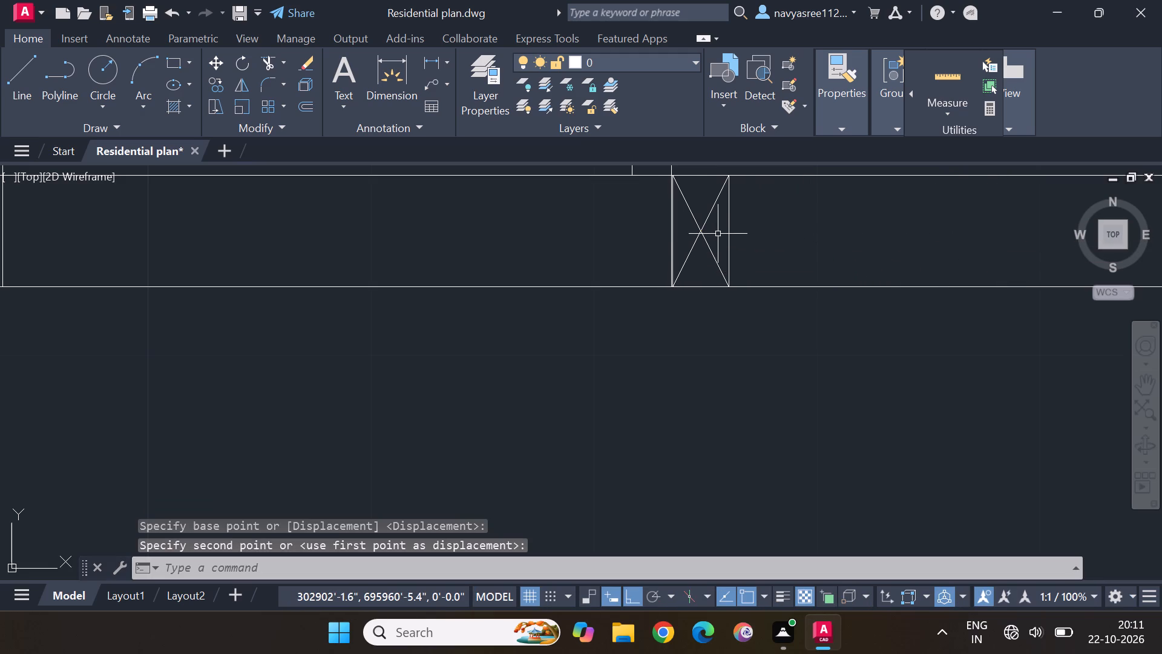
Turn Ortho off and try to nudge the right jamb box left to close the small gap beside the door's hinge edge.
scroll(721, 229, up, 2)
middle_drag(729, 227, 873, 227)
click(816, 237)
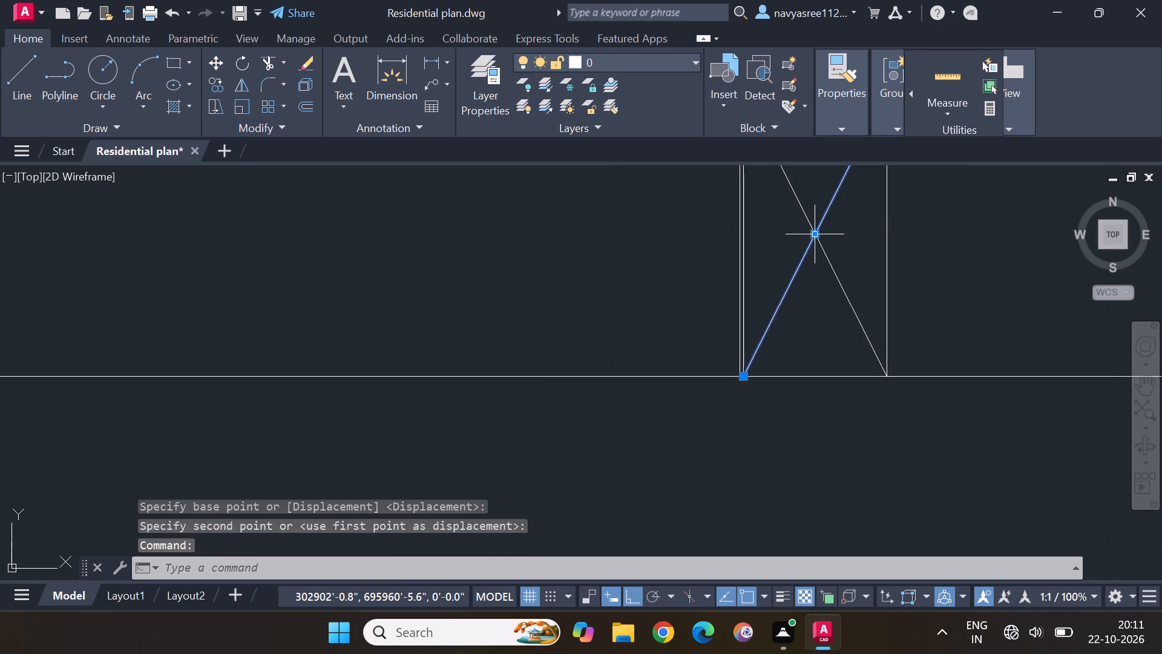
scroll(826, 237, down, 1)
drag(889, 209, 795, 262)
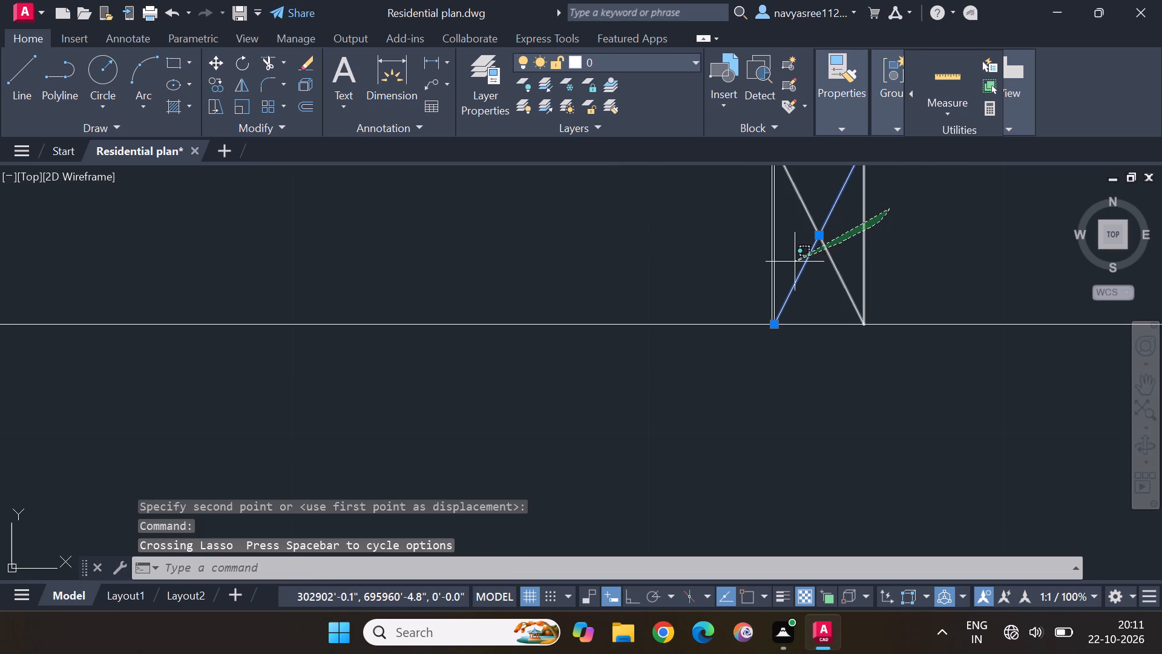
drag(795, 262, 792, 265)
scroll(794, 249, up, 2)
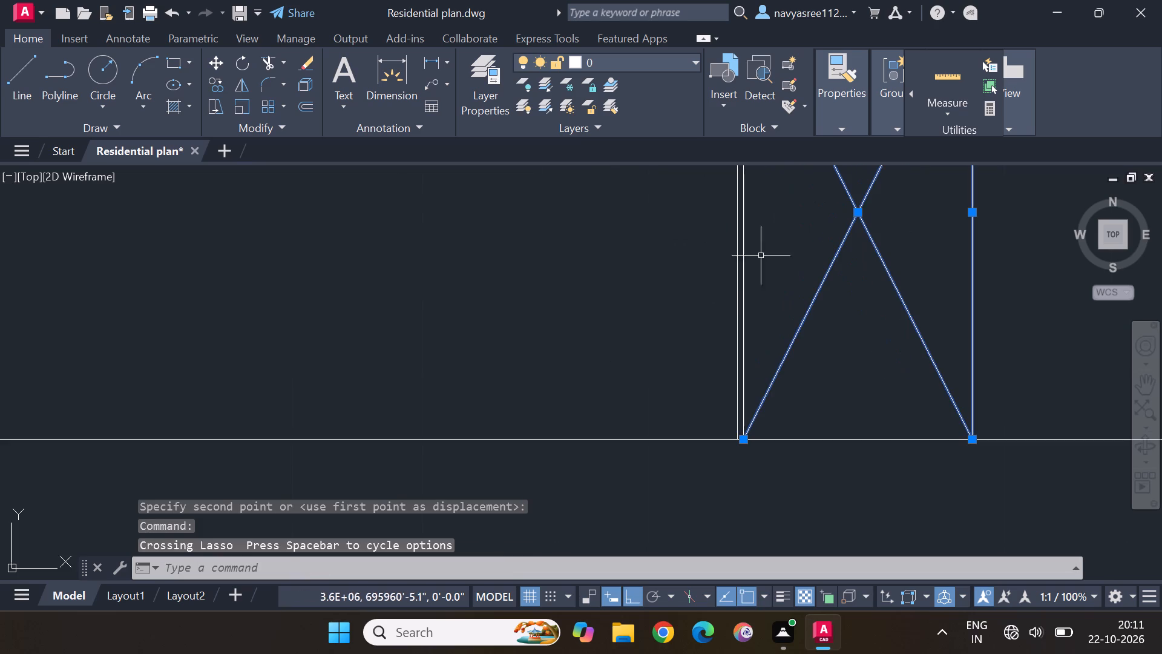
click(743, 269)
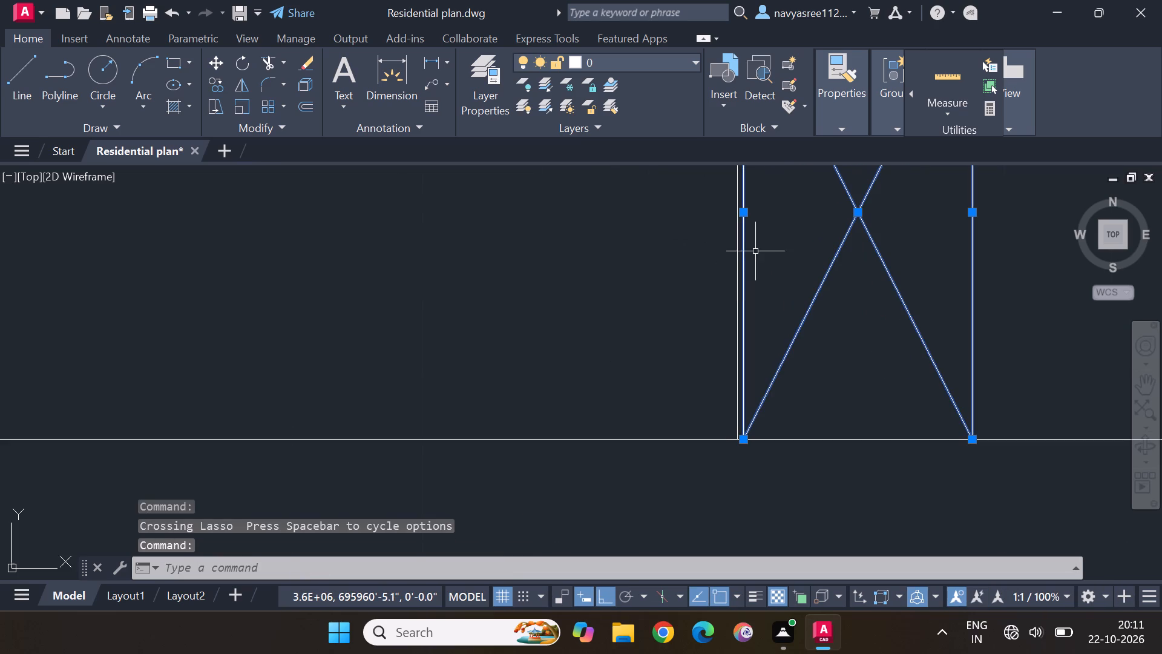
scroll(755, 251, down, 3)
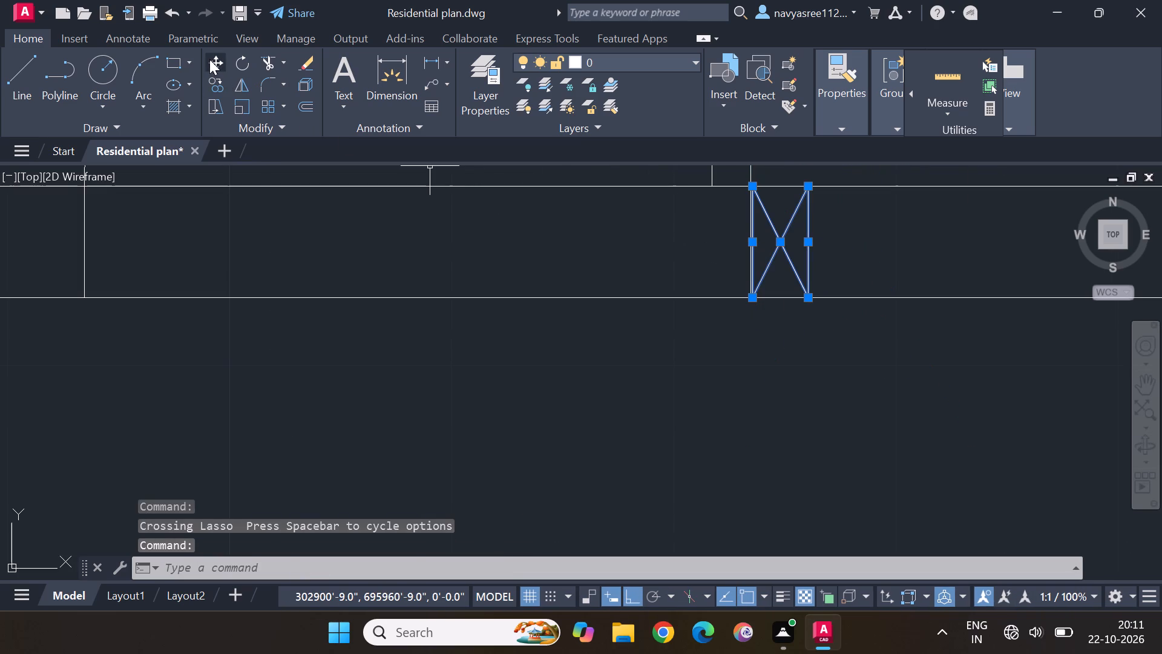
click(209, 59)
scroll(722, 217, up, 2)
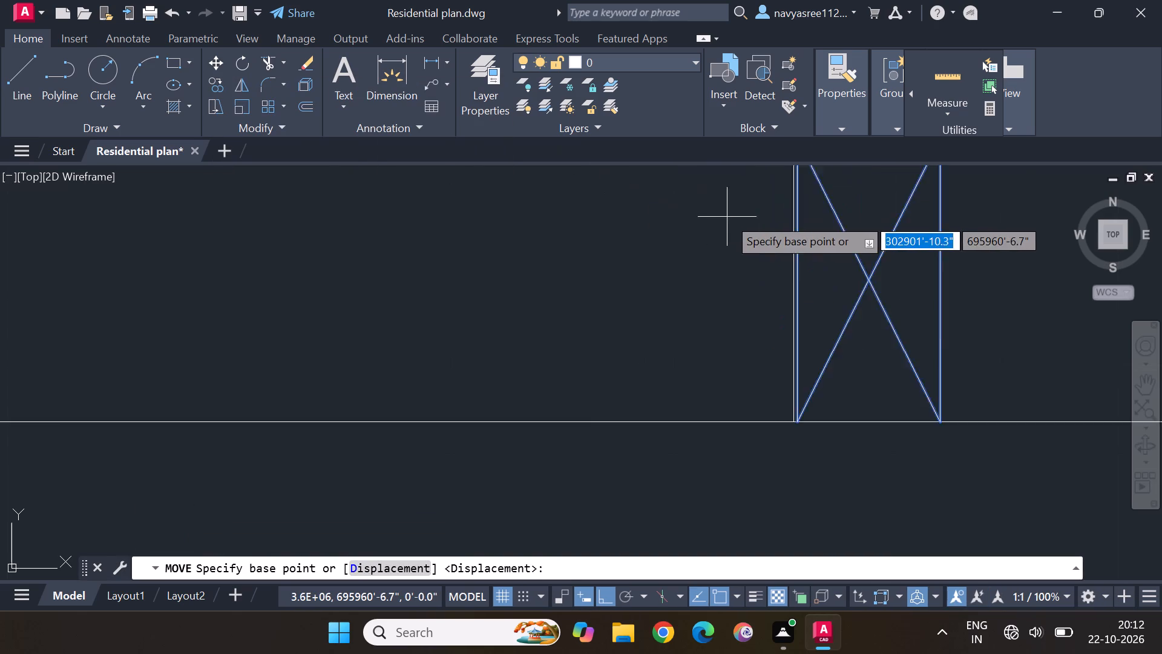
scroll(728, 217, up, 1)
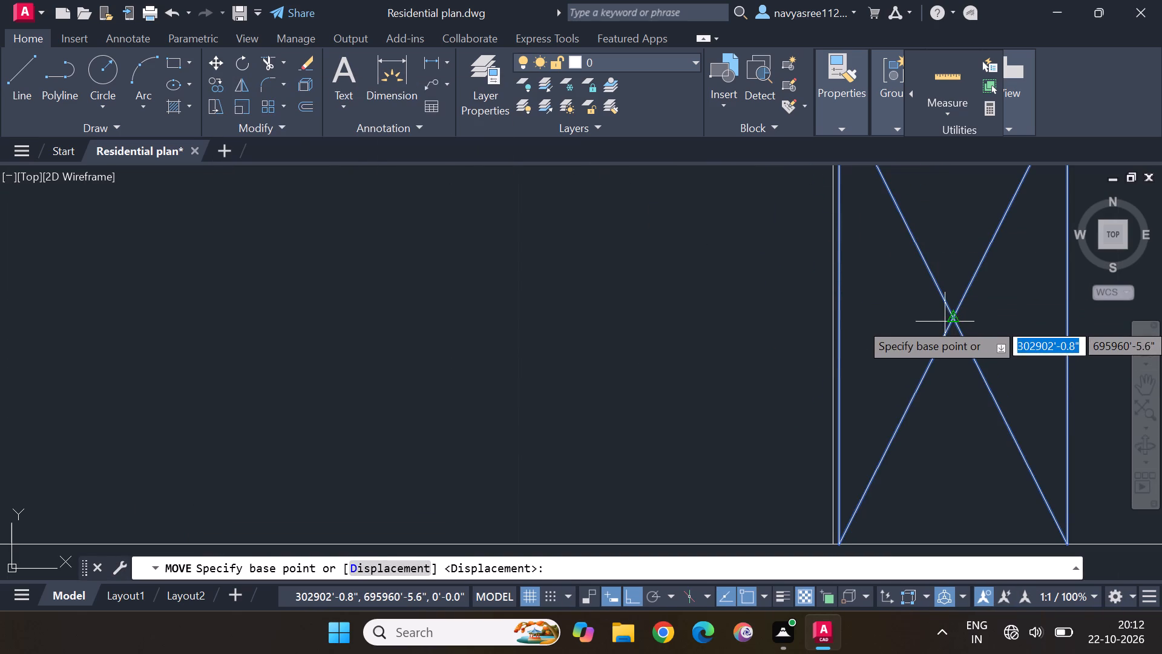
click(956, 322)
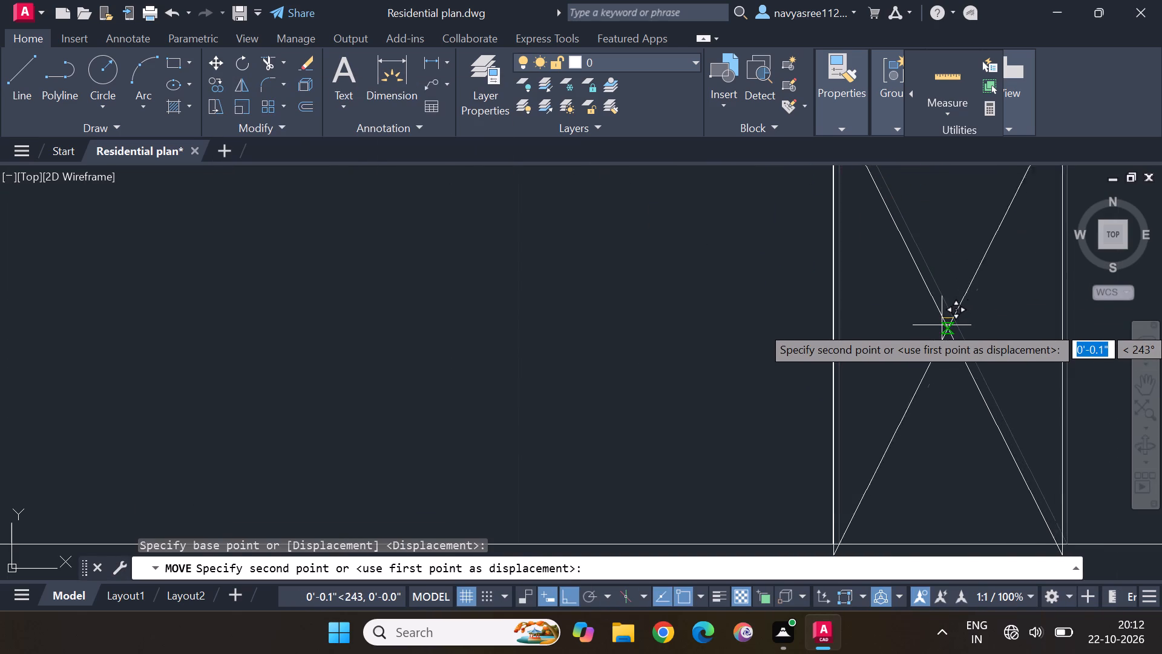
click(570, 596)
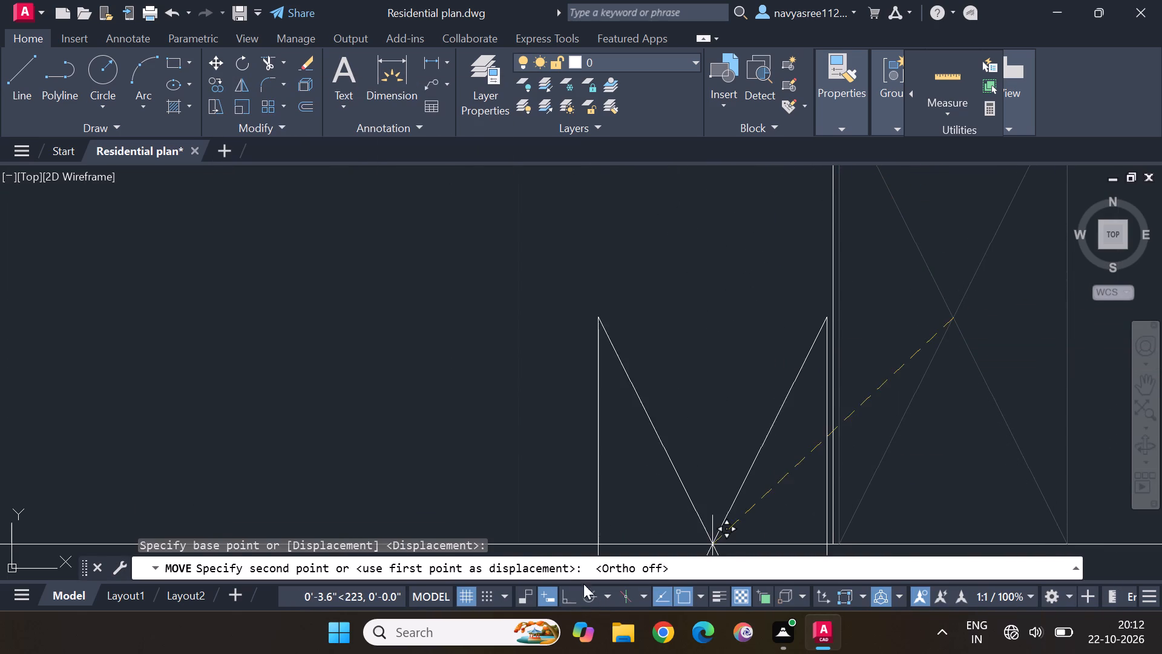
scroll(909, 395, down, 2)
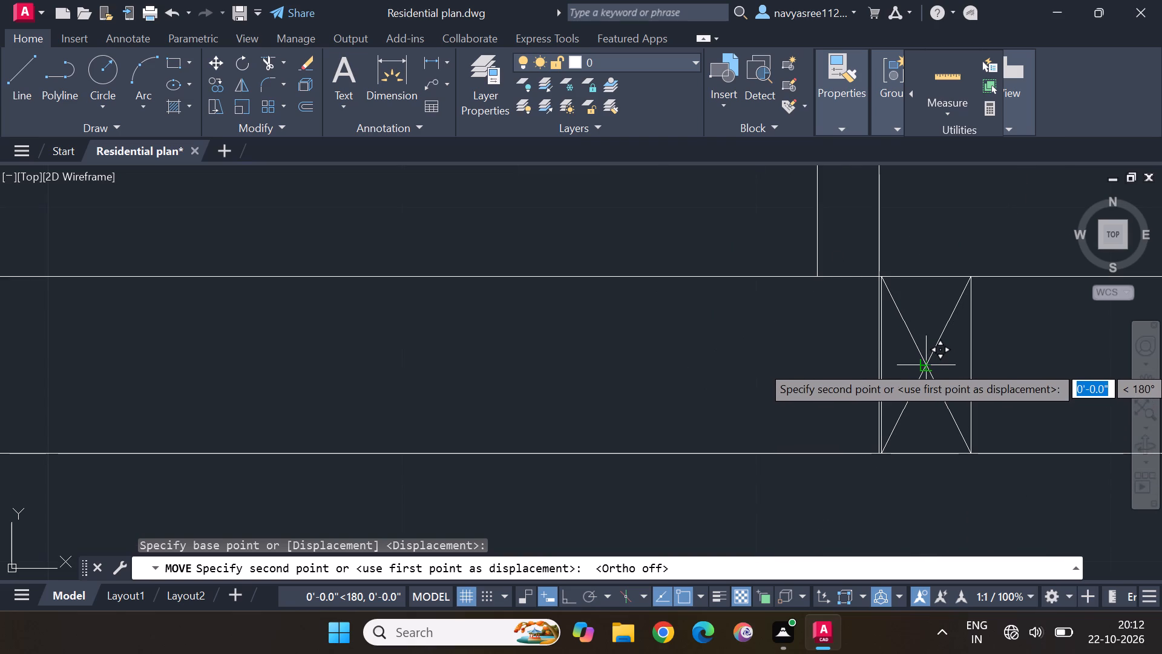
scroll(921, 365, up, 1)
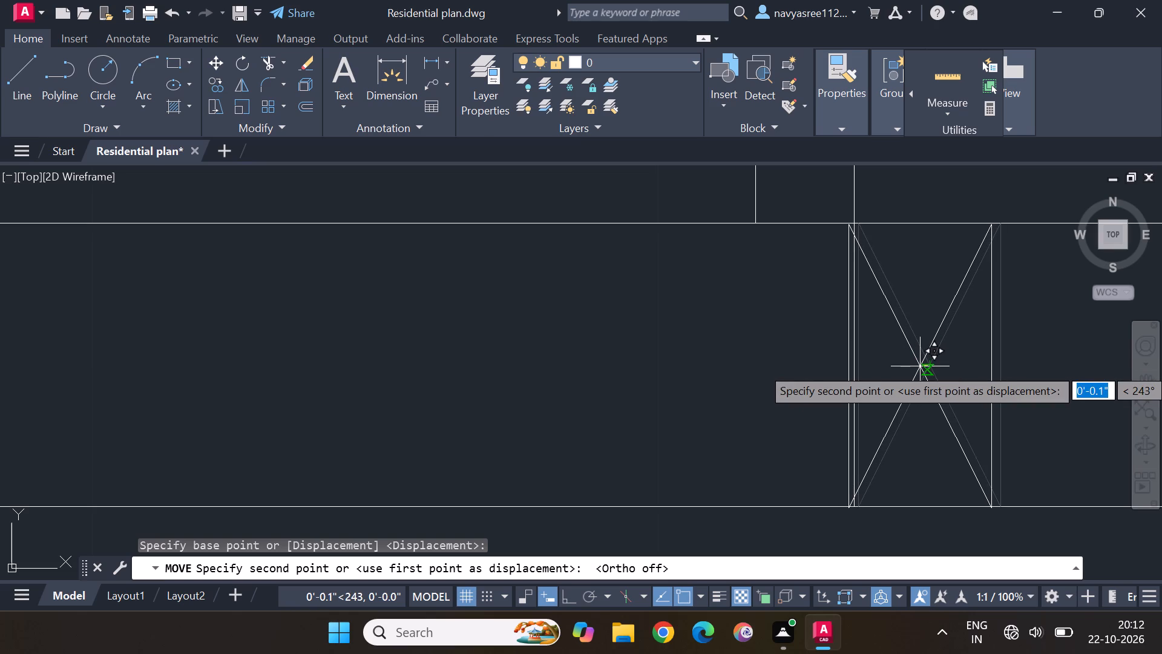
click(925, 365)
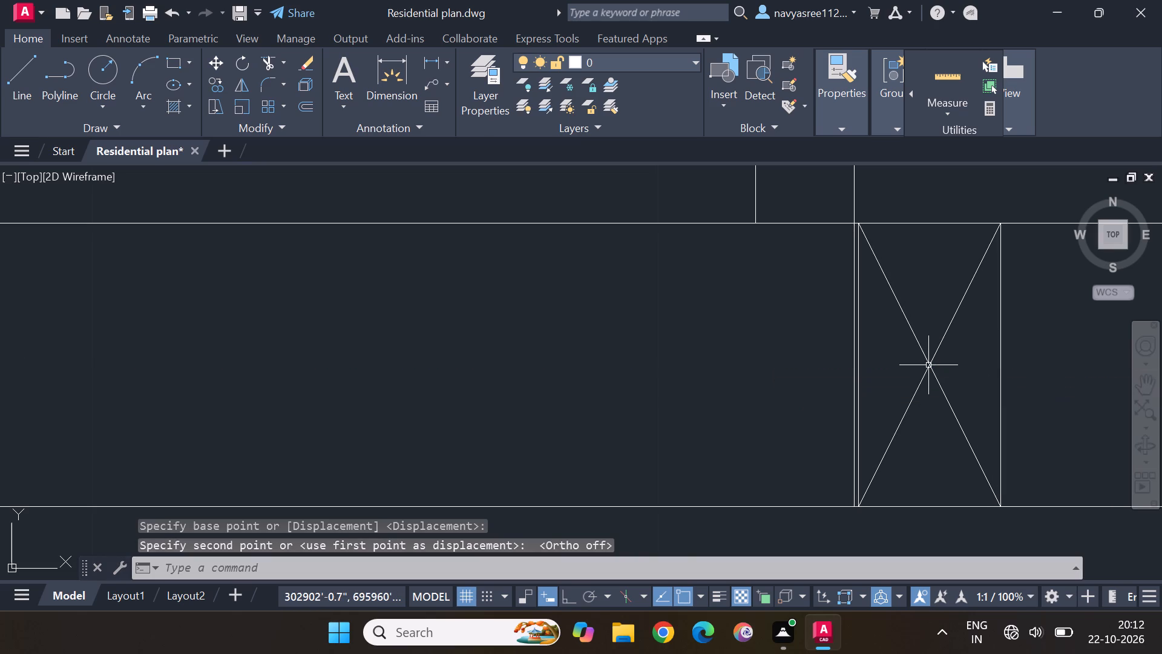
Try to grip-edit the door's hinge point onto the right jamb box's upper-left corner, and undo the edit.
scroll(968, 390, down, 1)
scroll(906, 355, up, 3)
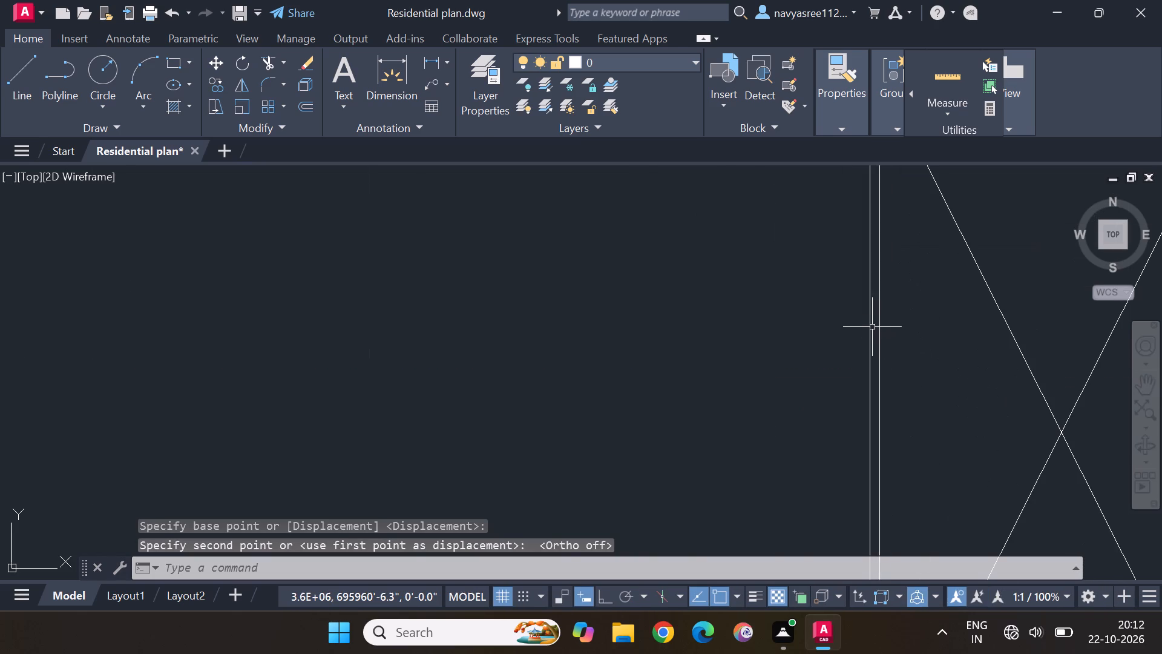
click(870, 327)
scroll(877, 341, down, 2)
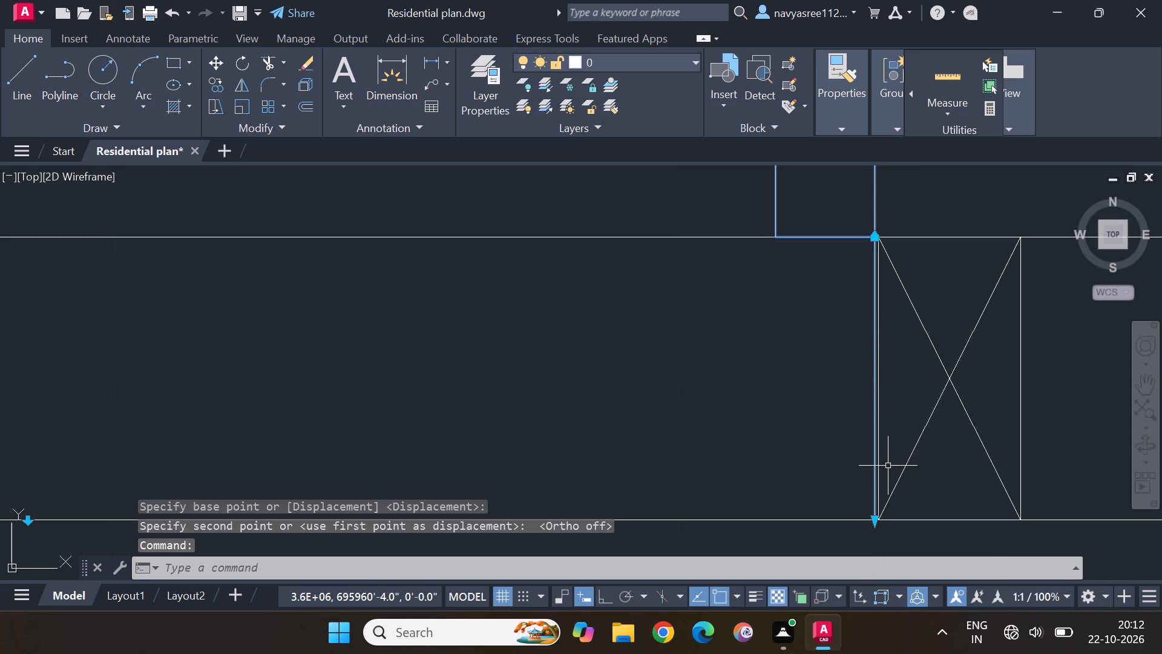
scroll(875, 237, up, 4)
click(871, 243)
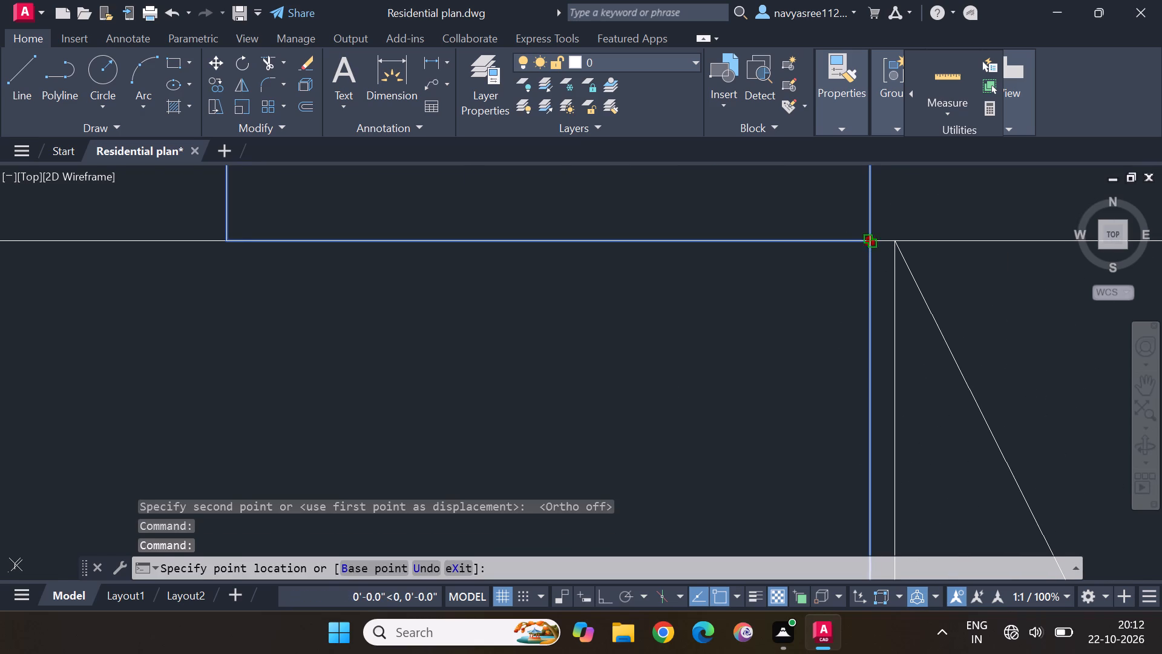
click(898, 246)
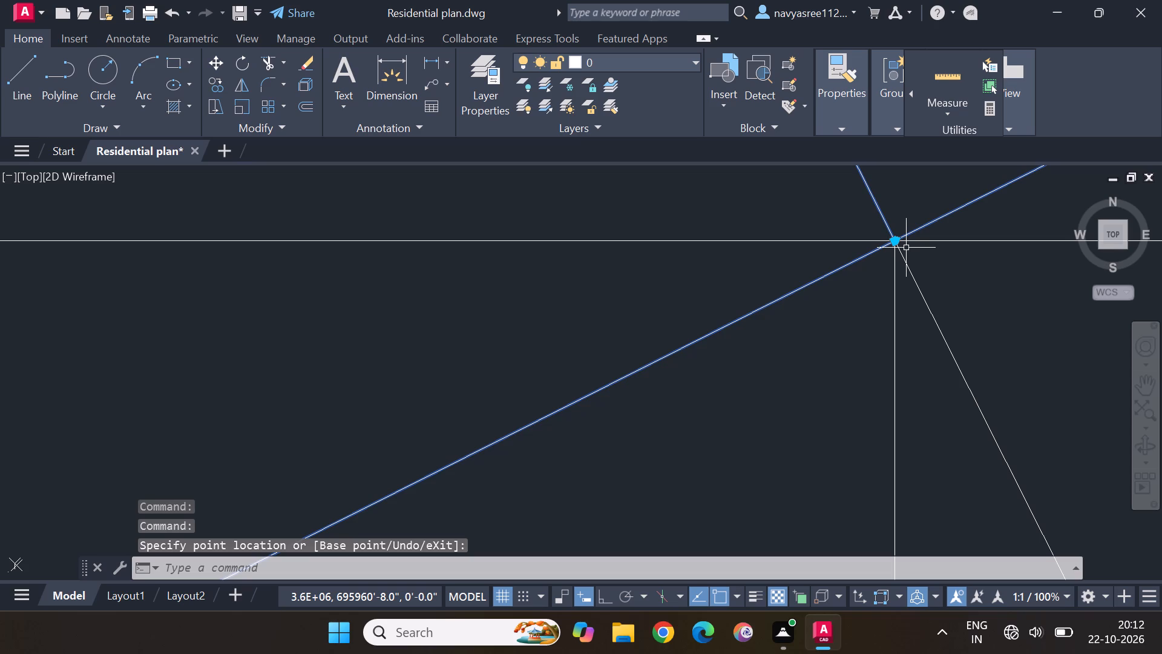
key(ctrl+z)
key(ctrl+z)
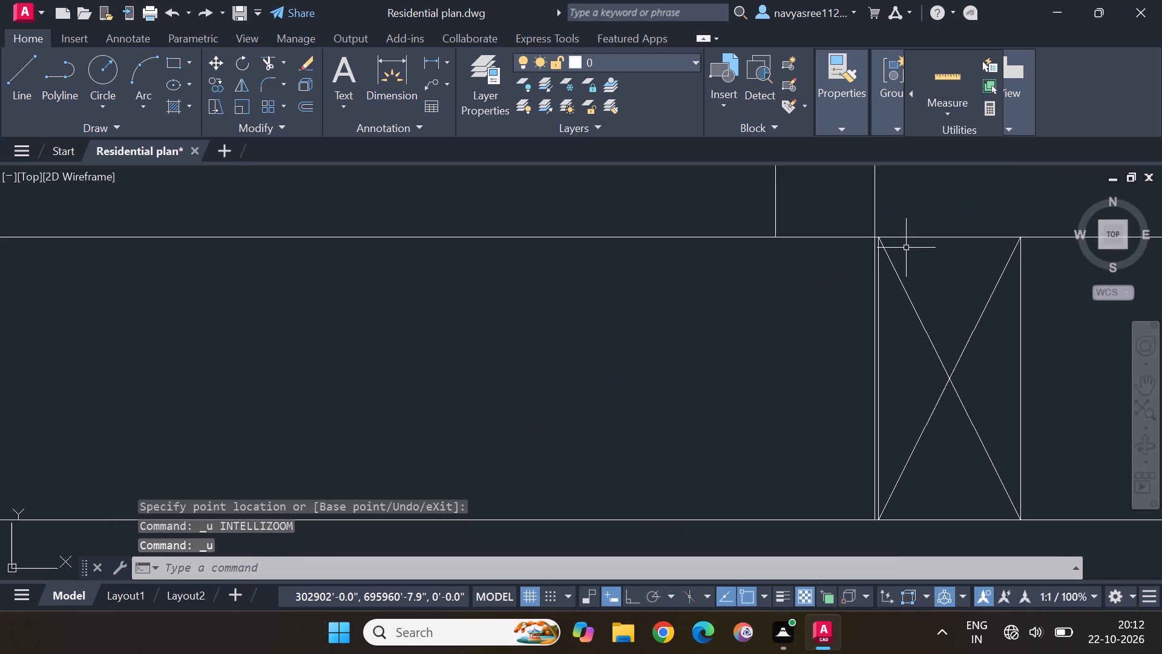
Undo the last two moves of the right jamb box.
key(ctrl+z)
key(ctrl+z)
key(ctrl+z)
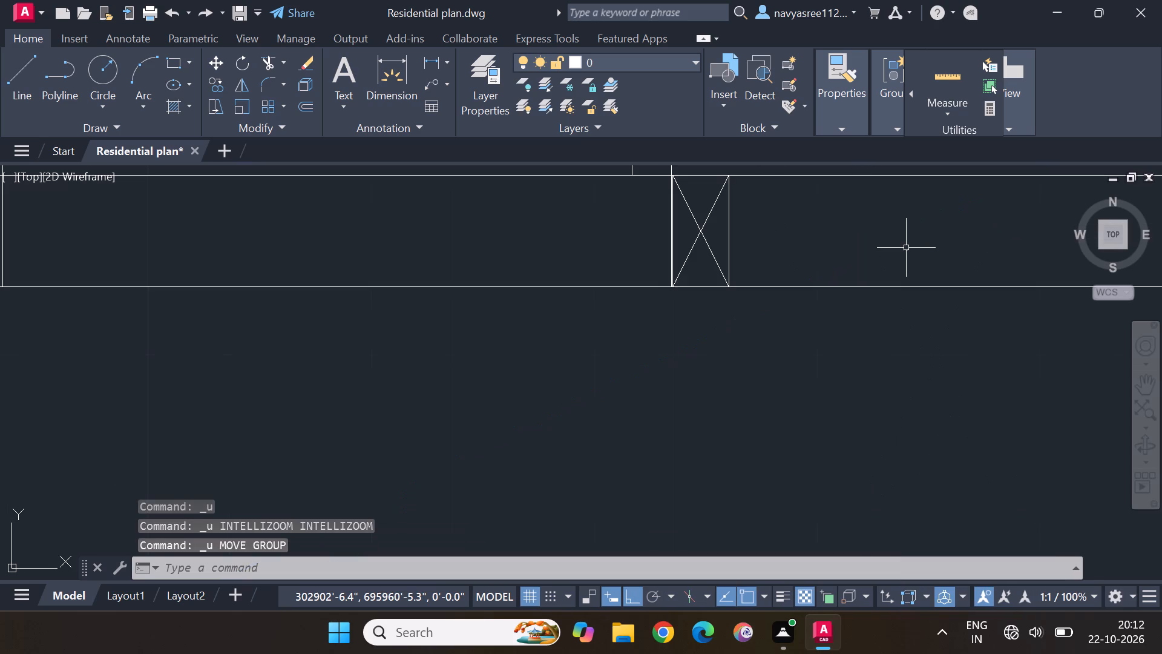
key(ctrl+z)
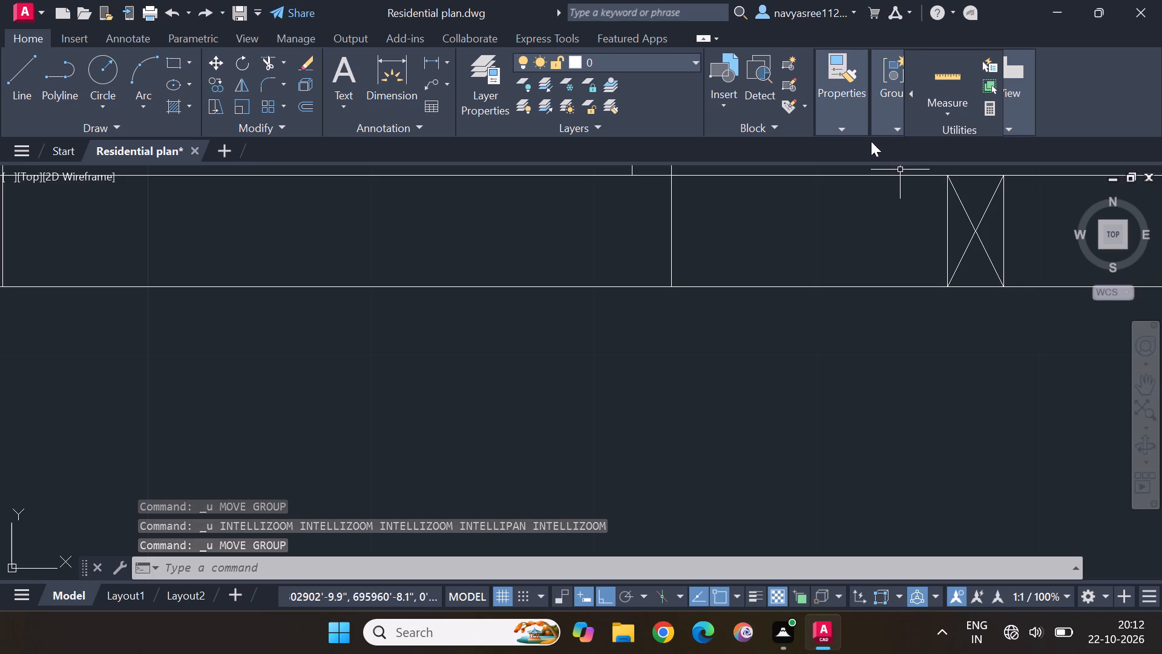
Move the right jamb box about 1'-0.4" left along the wall so its left side meets the door's hinge edge.
middle_drag(755, 244, 749, 353)
drag(1017, 346, 994, 344)
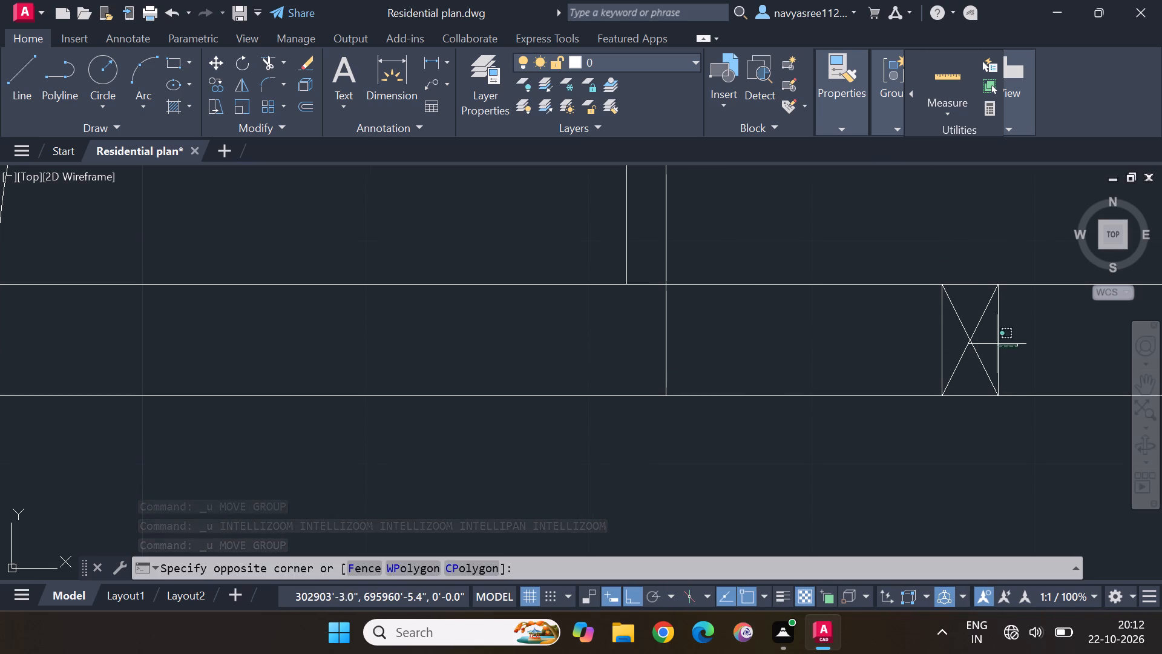
drag(994, 344, 937, 343)
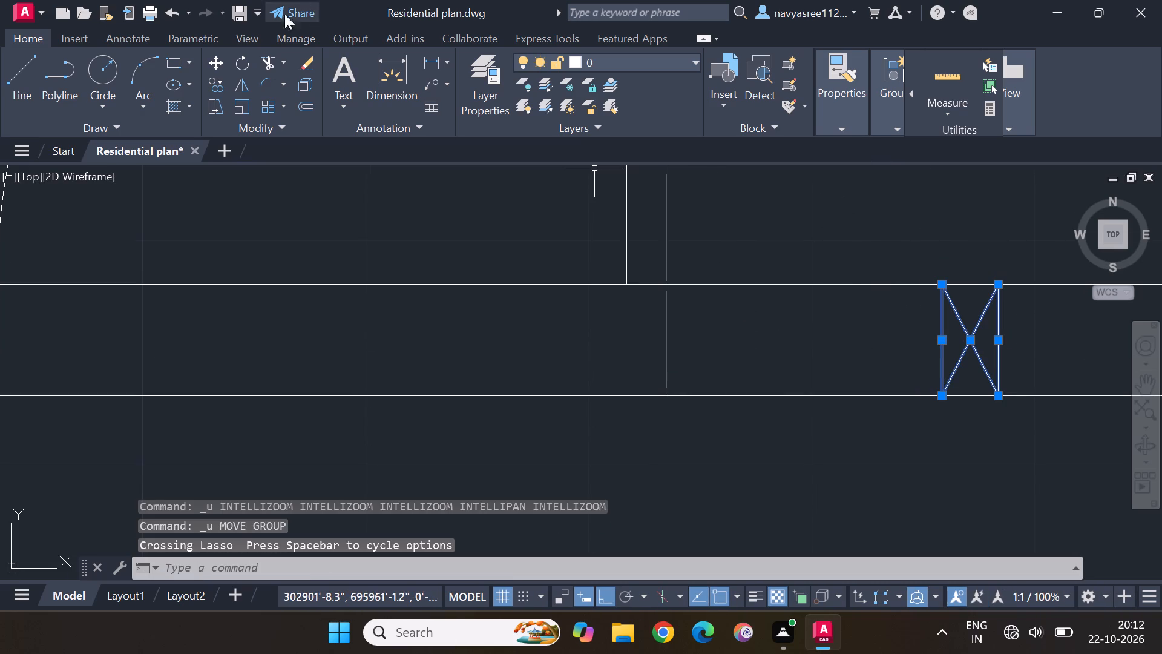
click(218, 63)
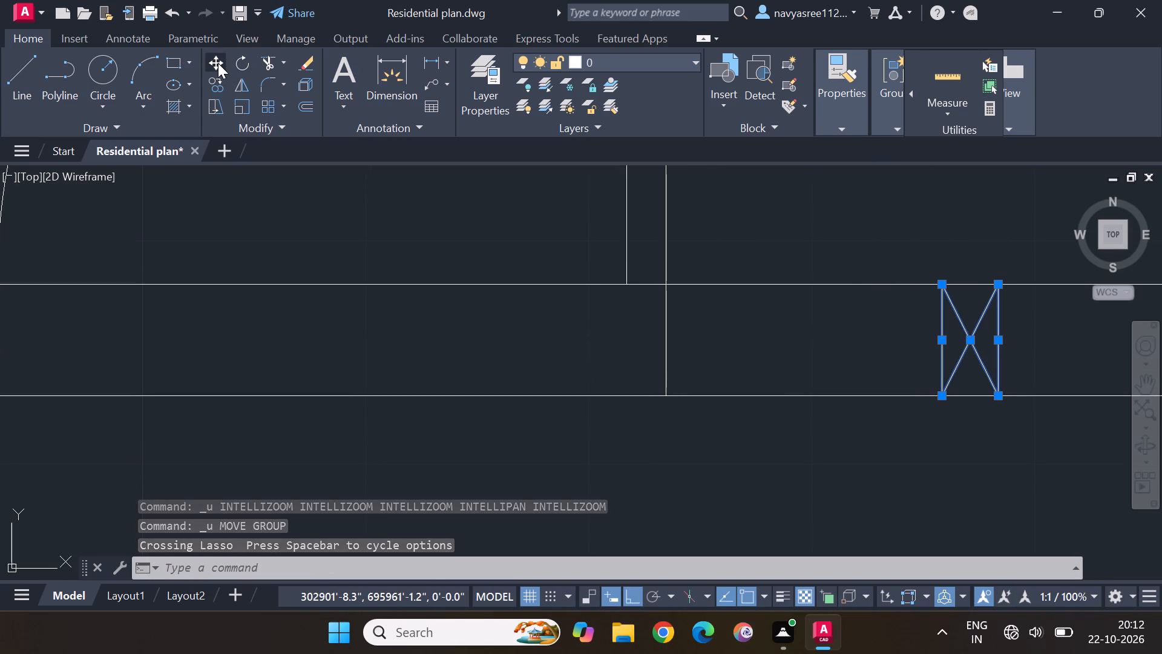
click(973, 337)
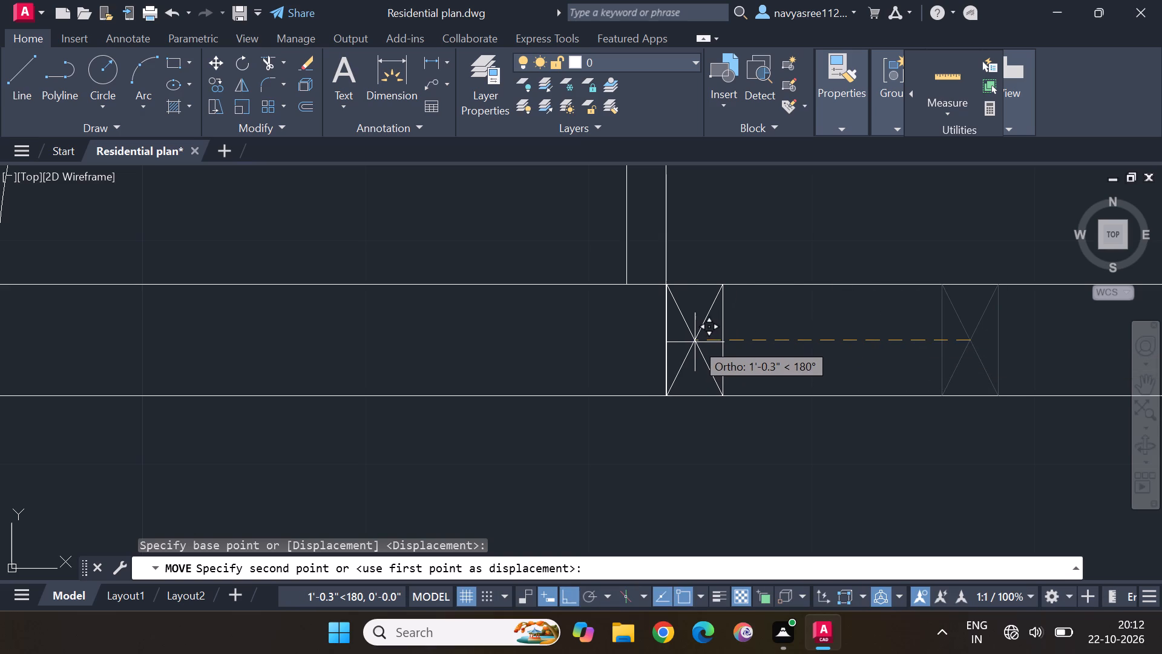
click(694, 342)
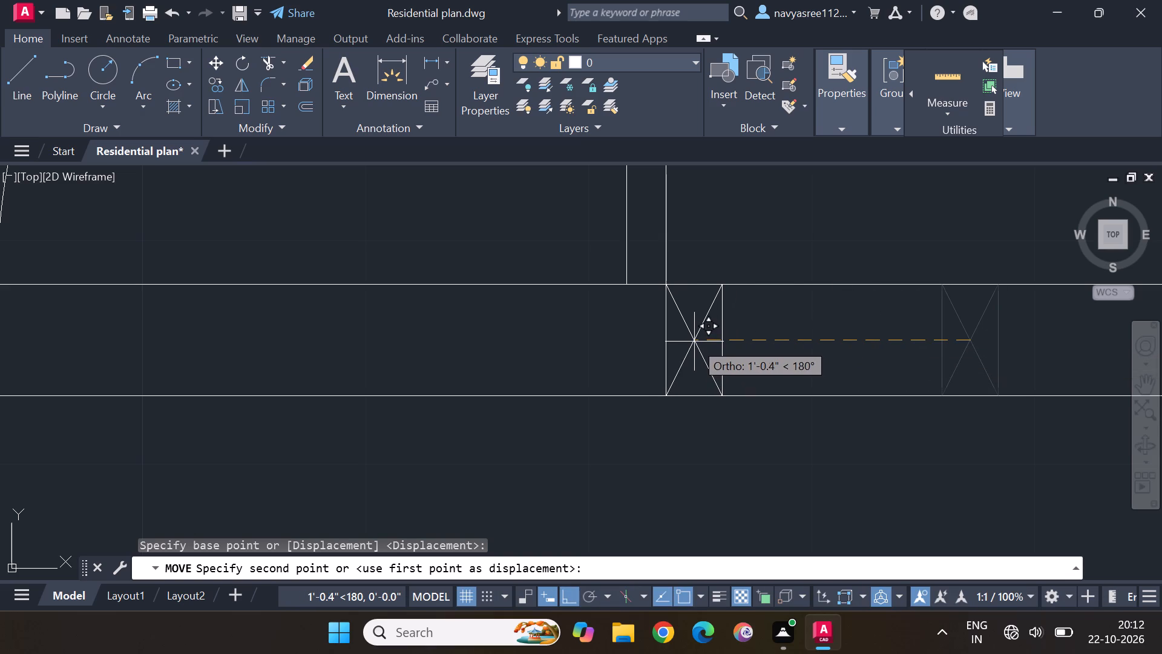
scroll(769, 315, down, 3)
middle_drag(630, 285, 695, 300)
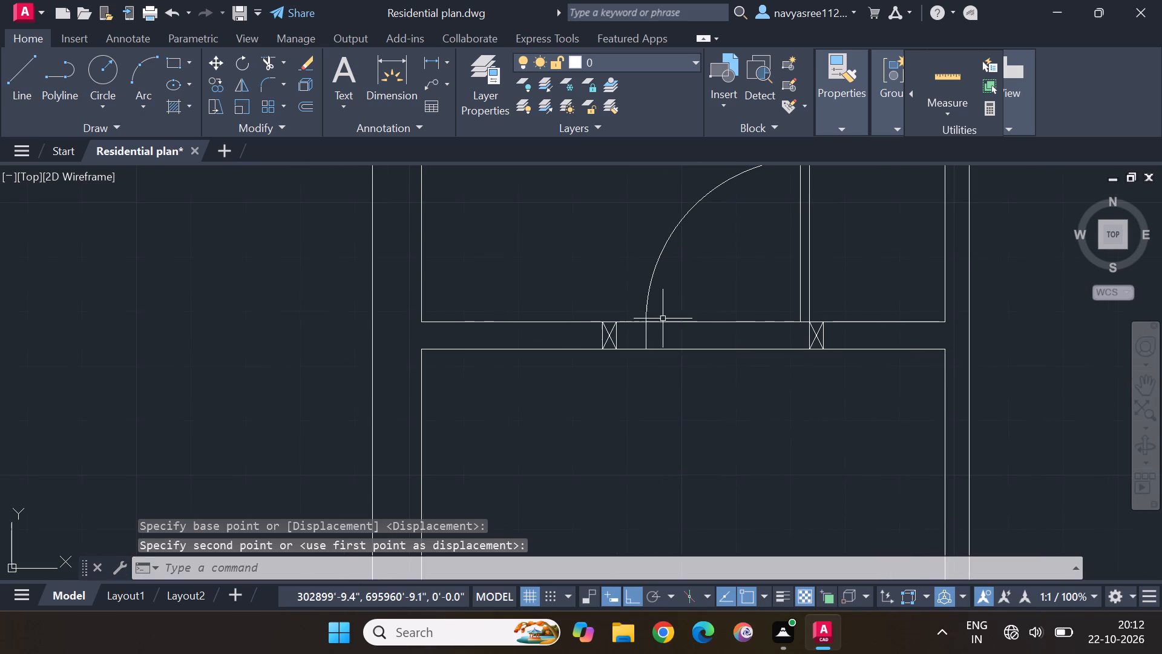
Move the left jamb box about 0'-5.4" right along the wall so its right side meets the end of the door swing arc.
scroll(615, 333, up, 4)
drag(648, 321, 451, 340)
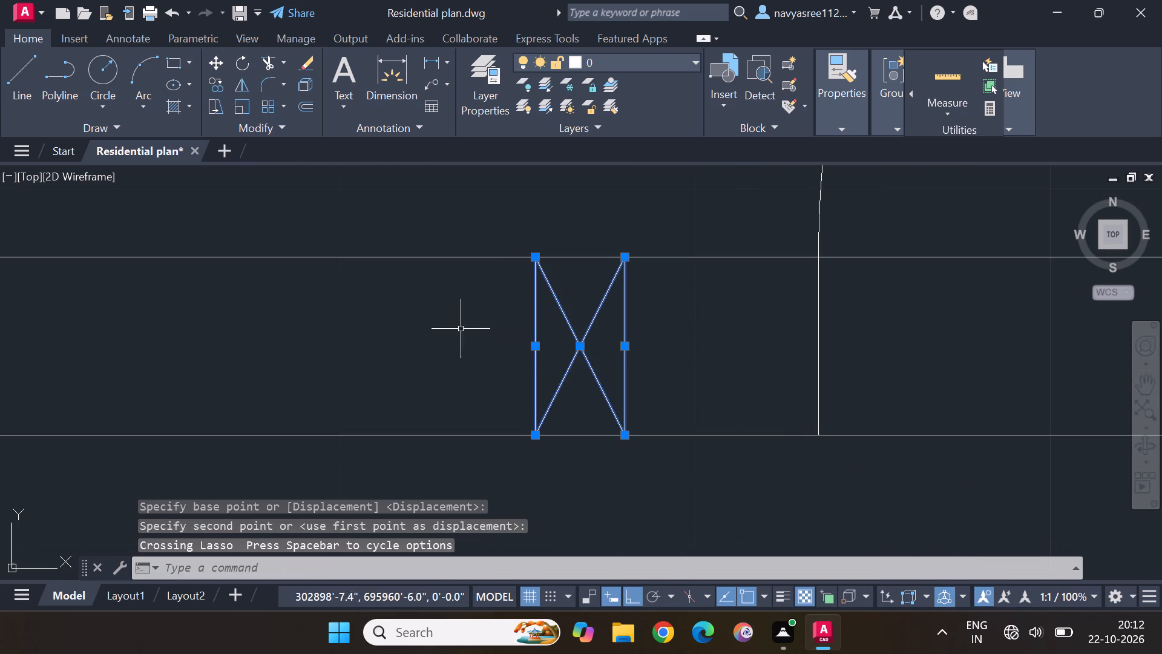
click(209, 54)
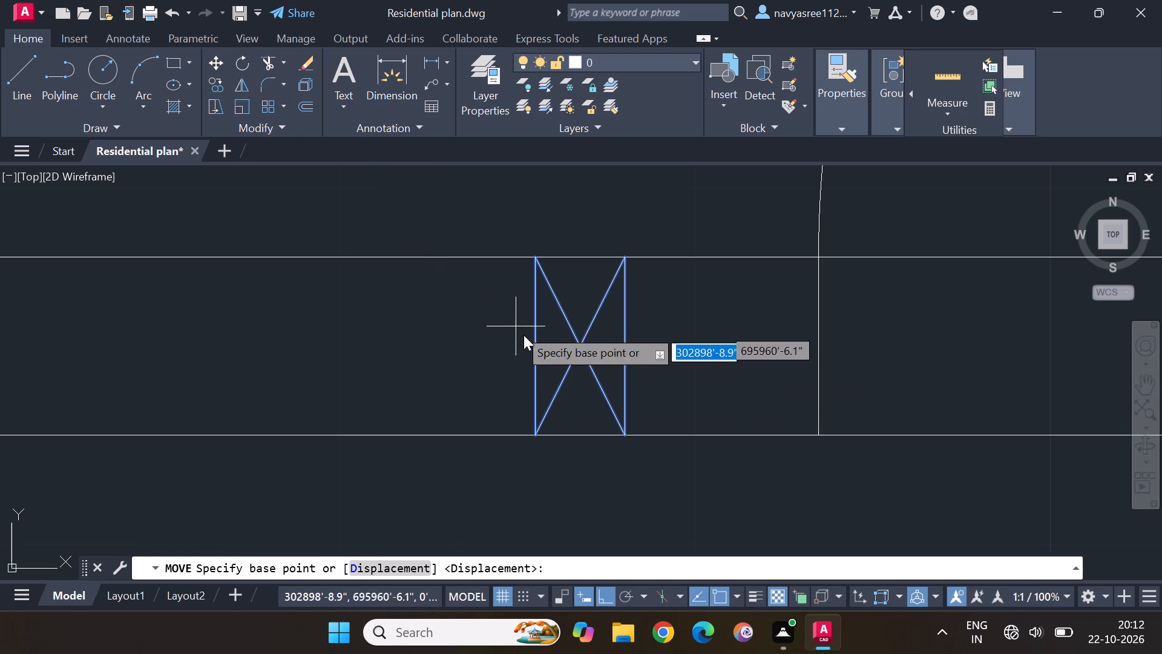
click(582, 345)
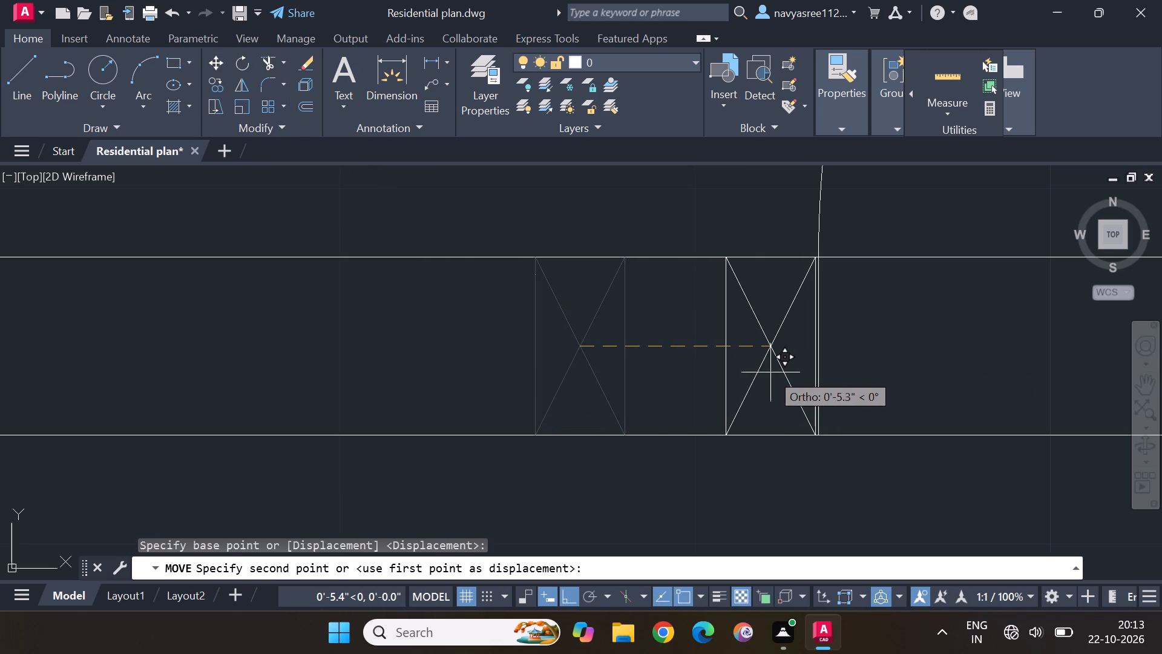
click(773, 372)
scroll(879, 351, down, 3)
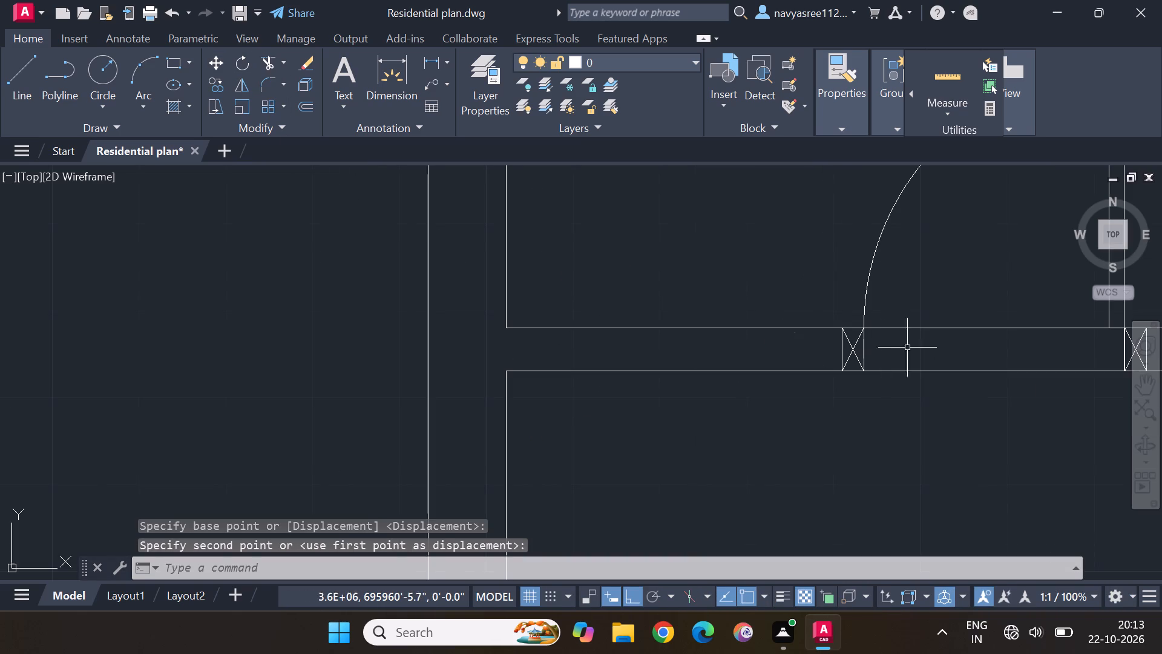
Trim both wall lines between the two jamb boxes to open the wall at this door.
middle_drag(968, 354, 801, 381)
scroll(822, 323, down, 2)
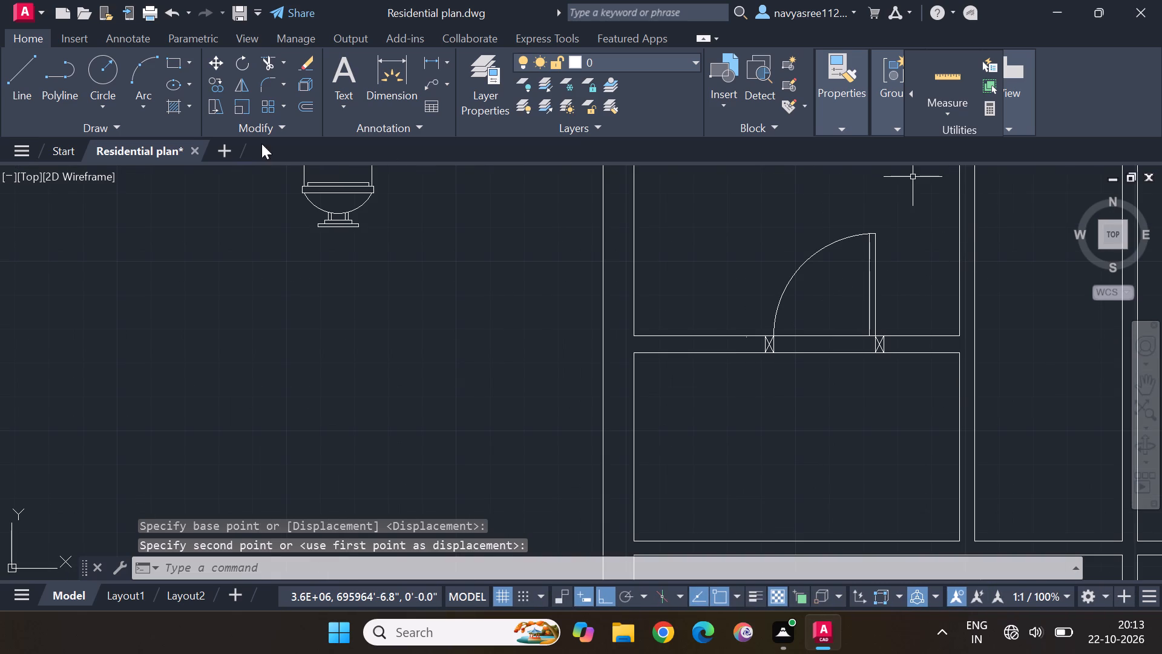
click(269, 61)
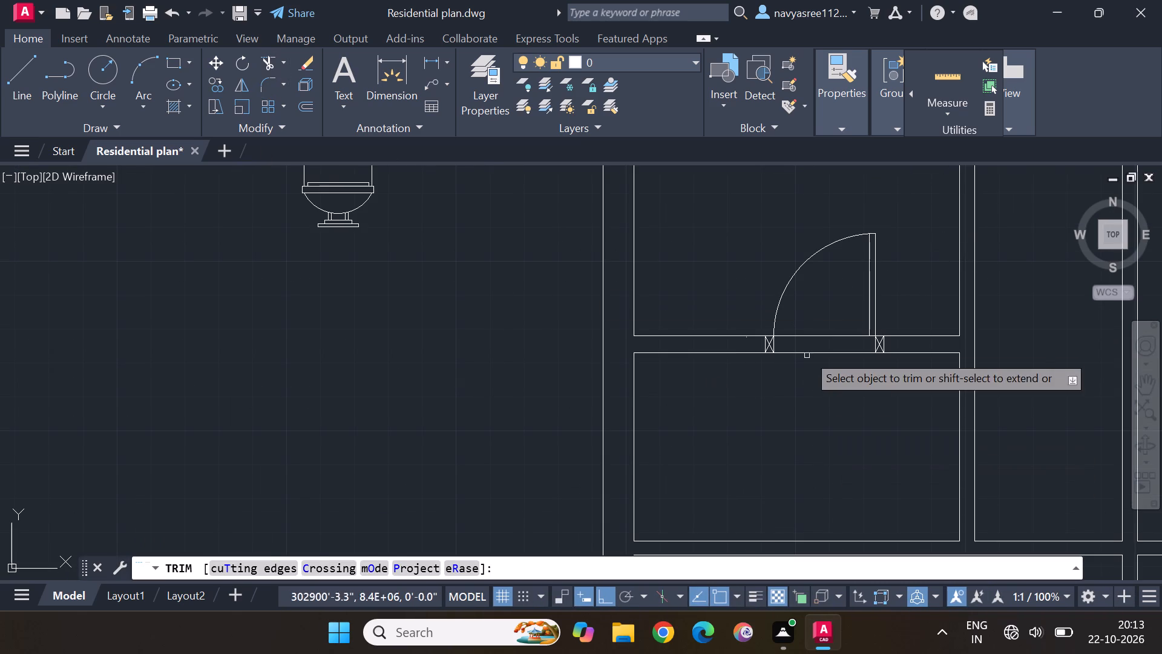
drag(821, 312, 826, 420)
scroll(833, 416, down, 3)
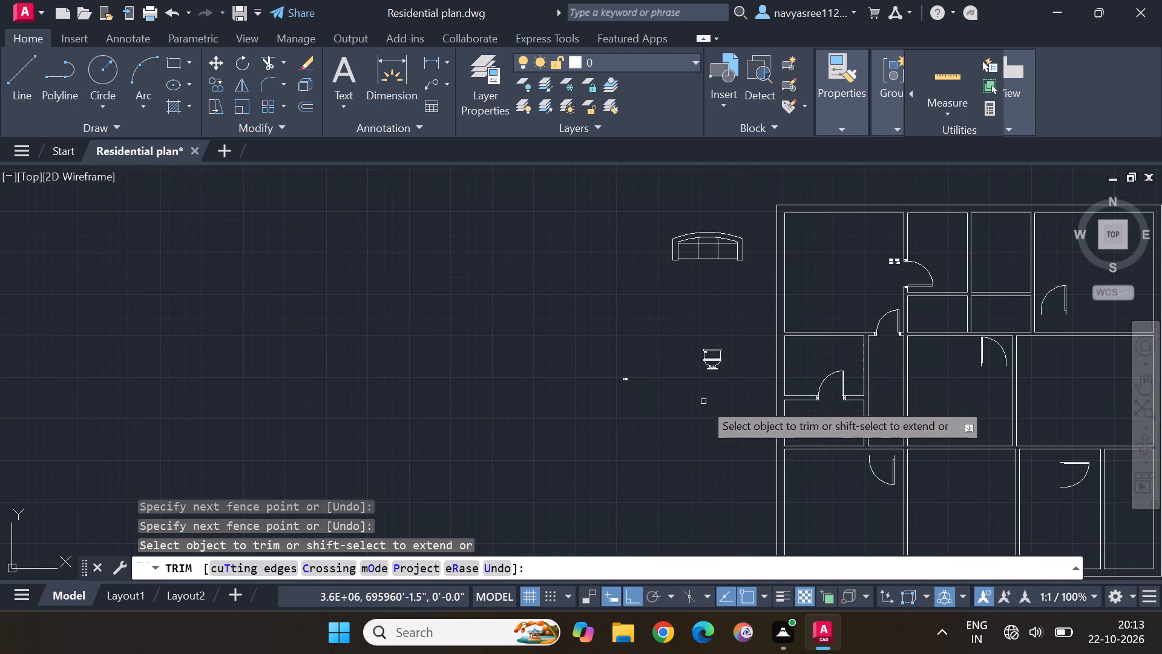
key(Escape)
key(Escape)
Erase the stray crossed jamb box lying outside the plan, near the toilet block.
scroll(623, 394, up, 4)
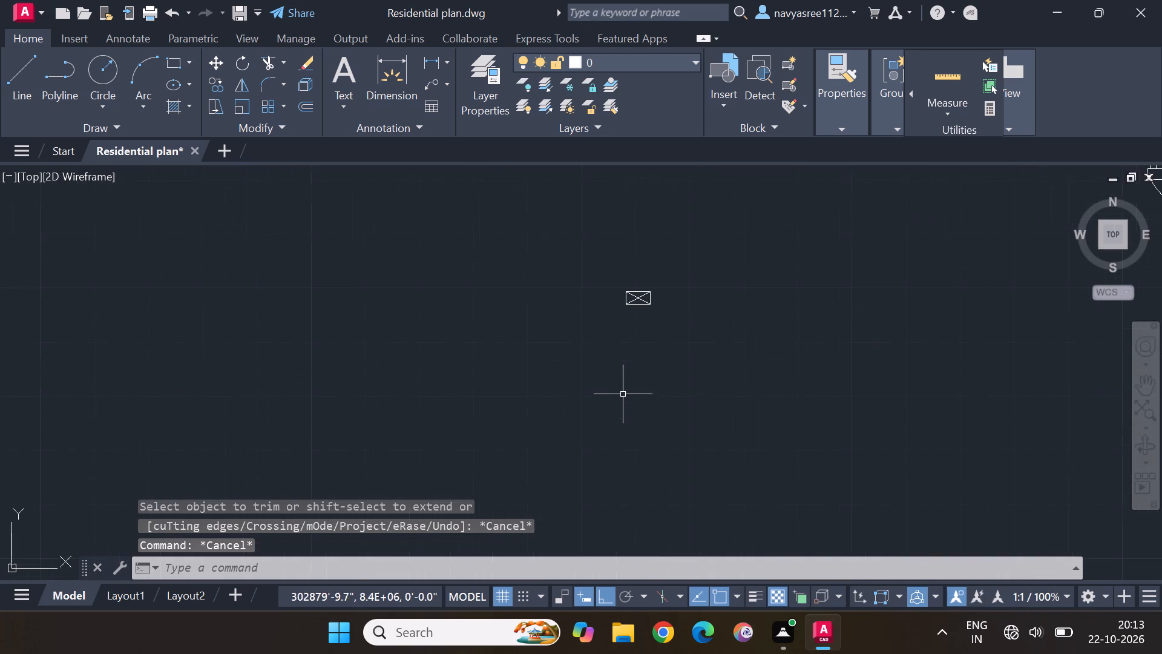
drag(684, 328, 684, 287)
key(Delete)
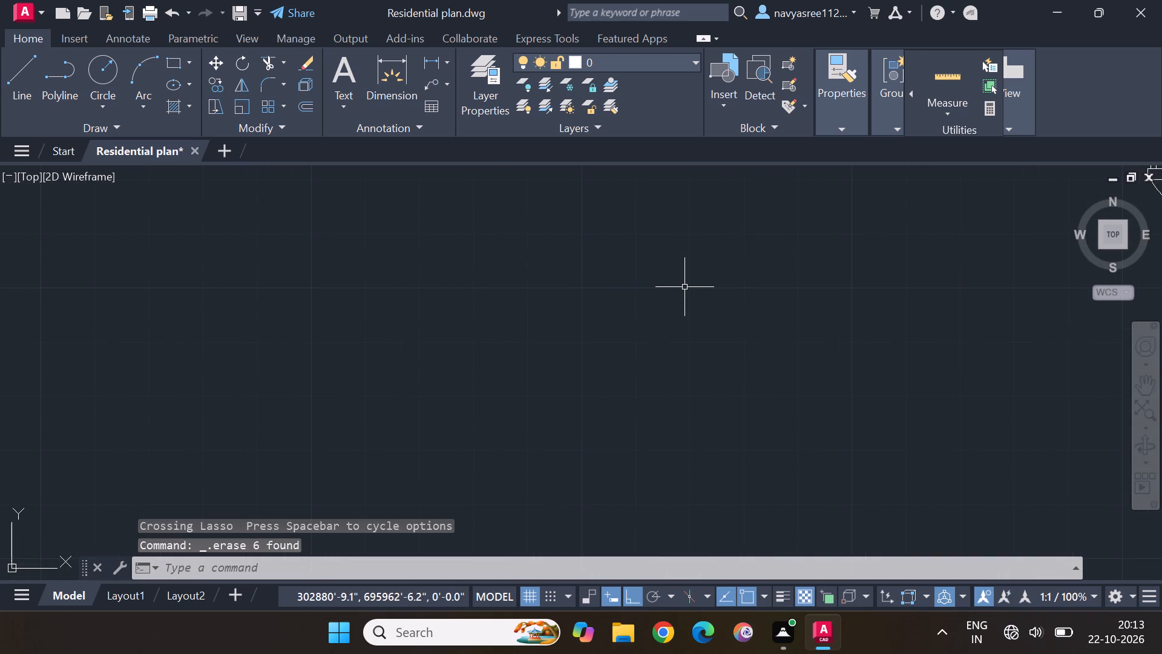
Move the left pair of spare crossed jamb boxes in the upper-left room horizontally left, away from the other pair.
scroll(786, 283, down, 2)
middle_drag(852, 277, 205, 365)
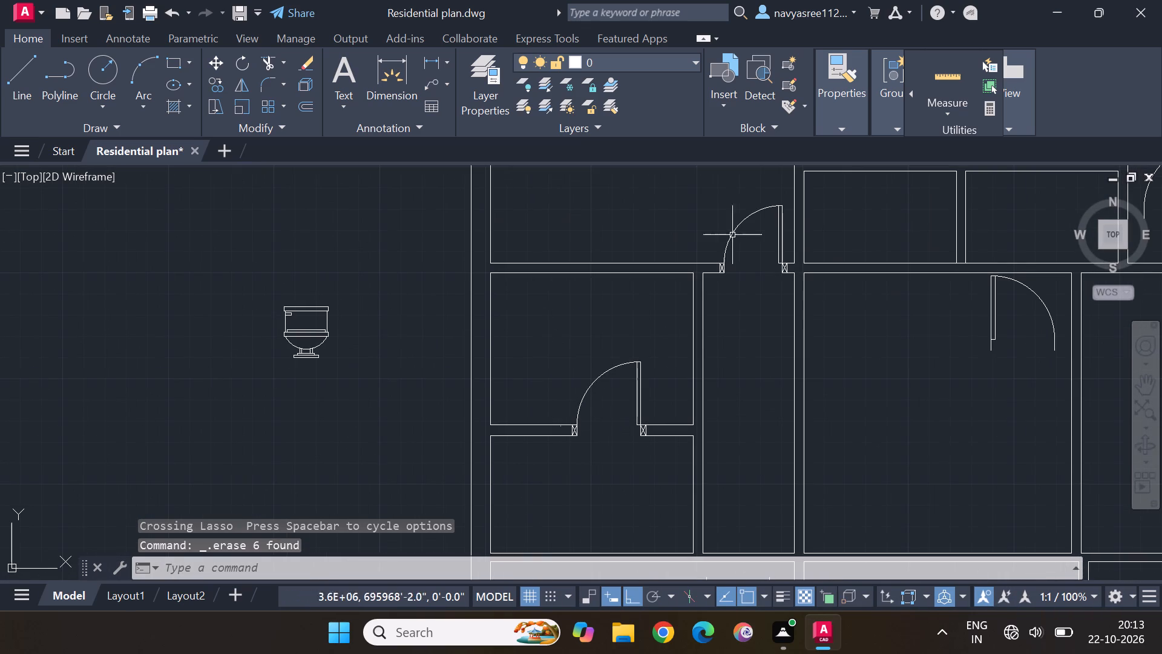
middle_drag(869, 210, 768, 463)
scroll(638, 361, up, 4)
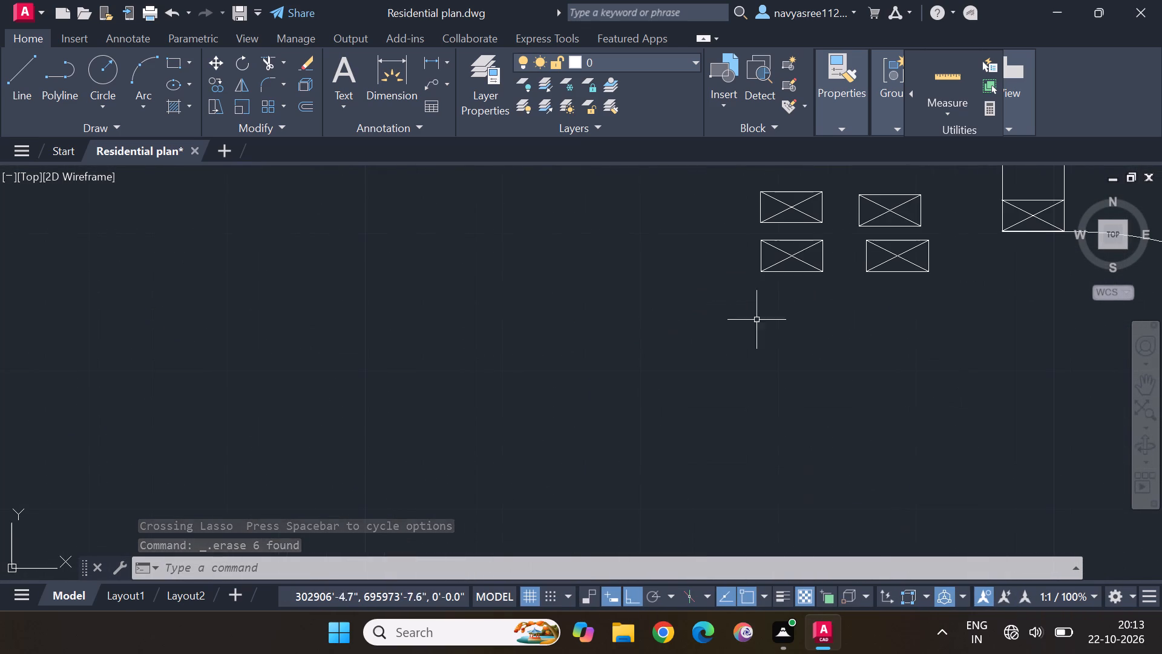
scroll(776, 315, up, 1)
middle_drag(789, 304, 755, 474)
scroll(755, 474, up, 1)
drag(834, 415, 681, 426)
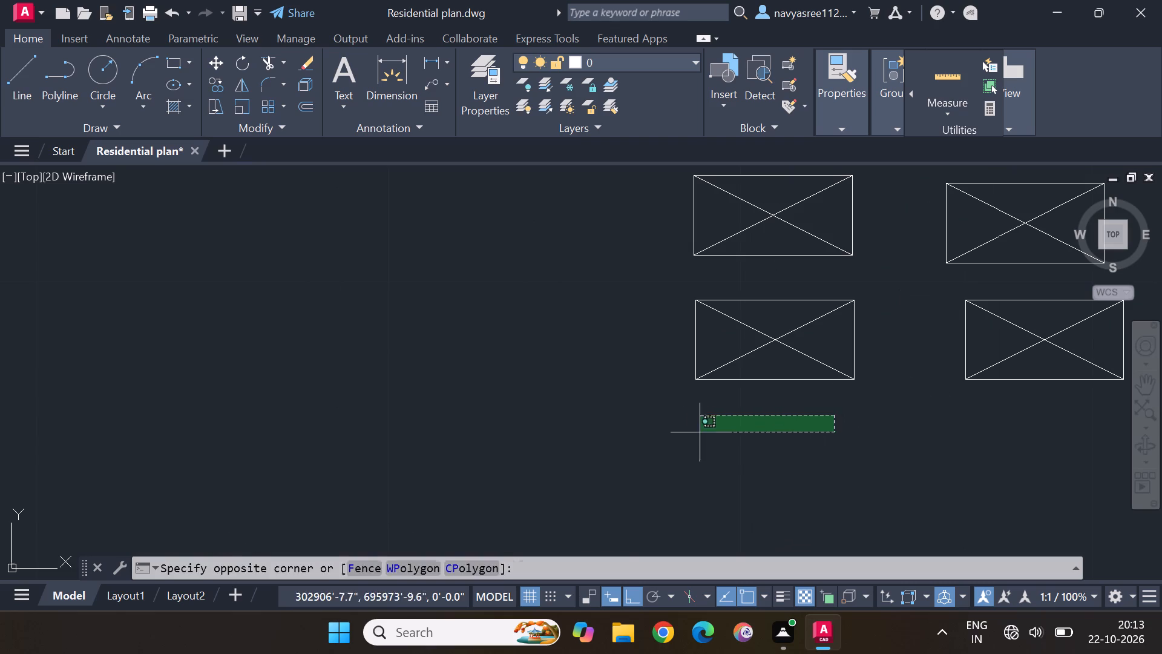
drag(681, 426, 868, 245)
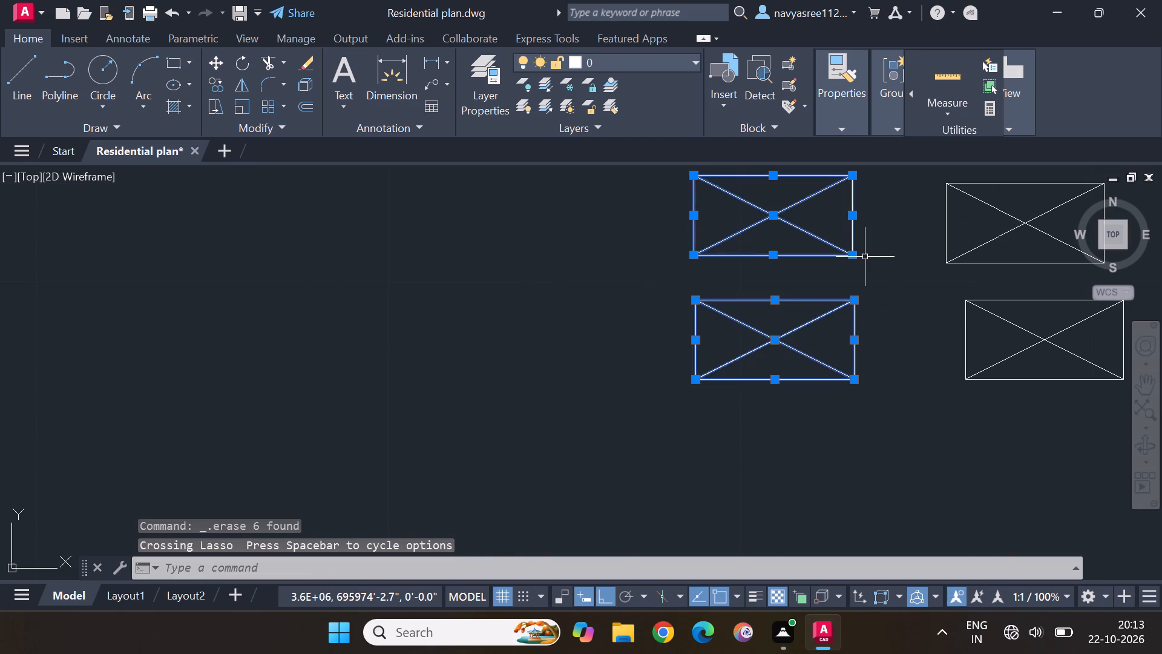
scroll(864, 257, down, 2)
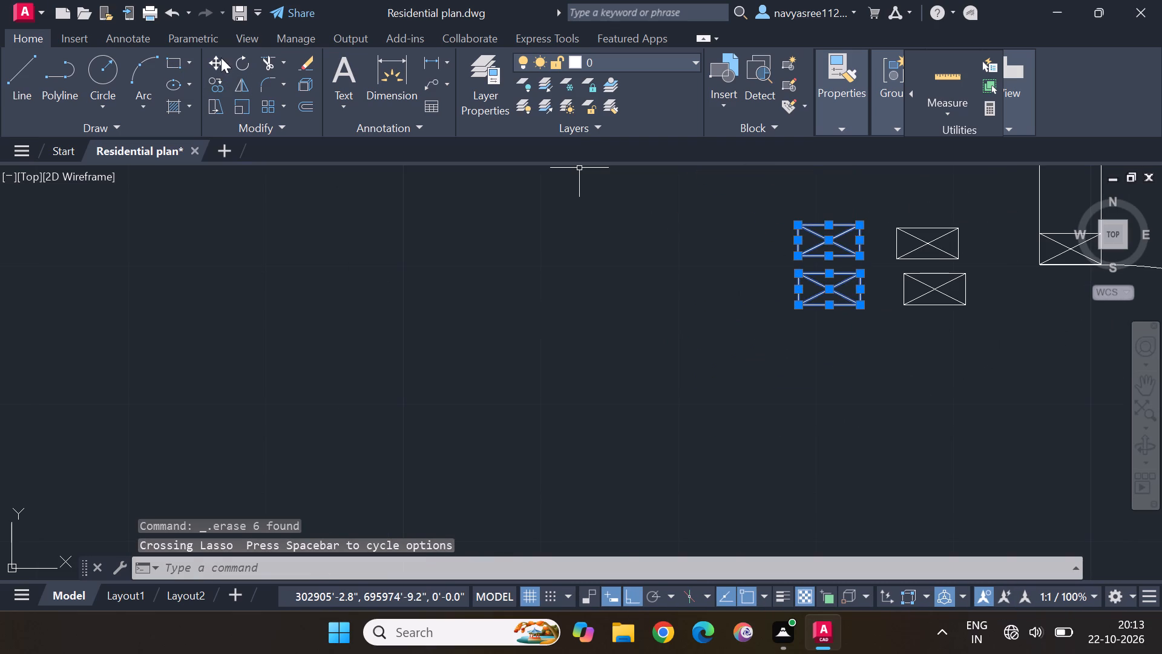
click(217, 58)
drag(813, 264, 787, 283)
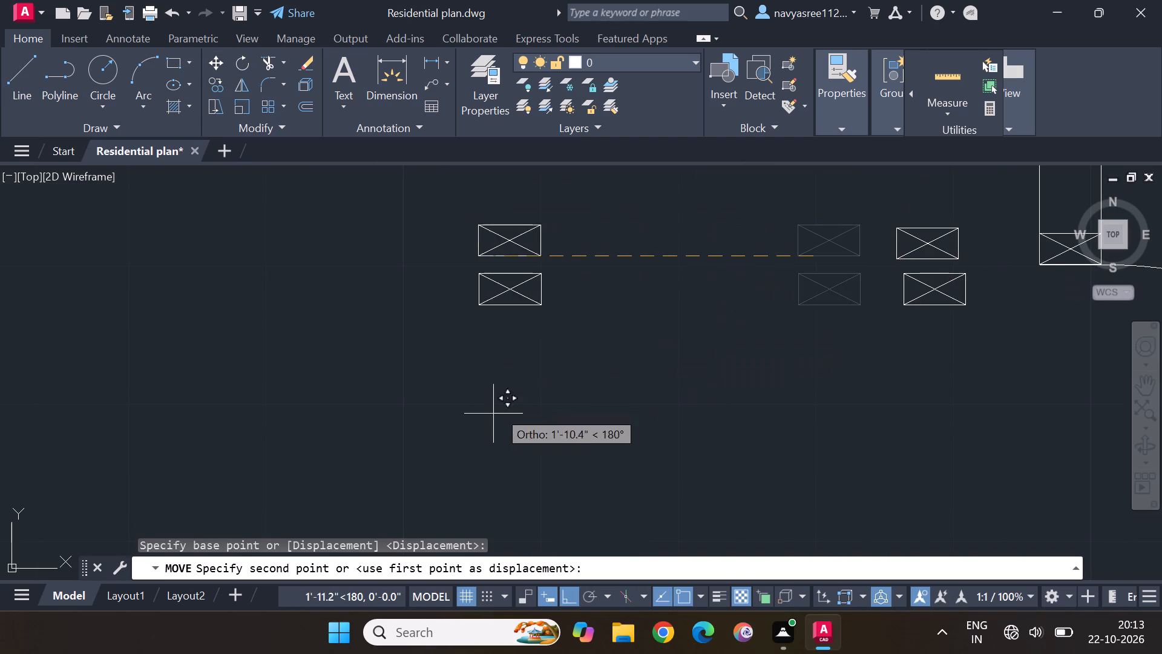
click(424, 442)
scroll(442, 397, down, 3)
middle_drag(496, 361, 748, 284)
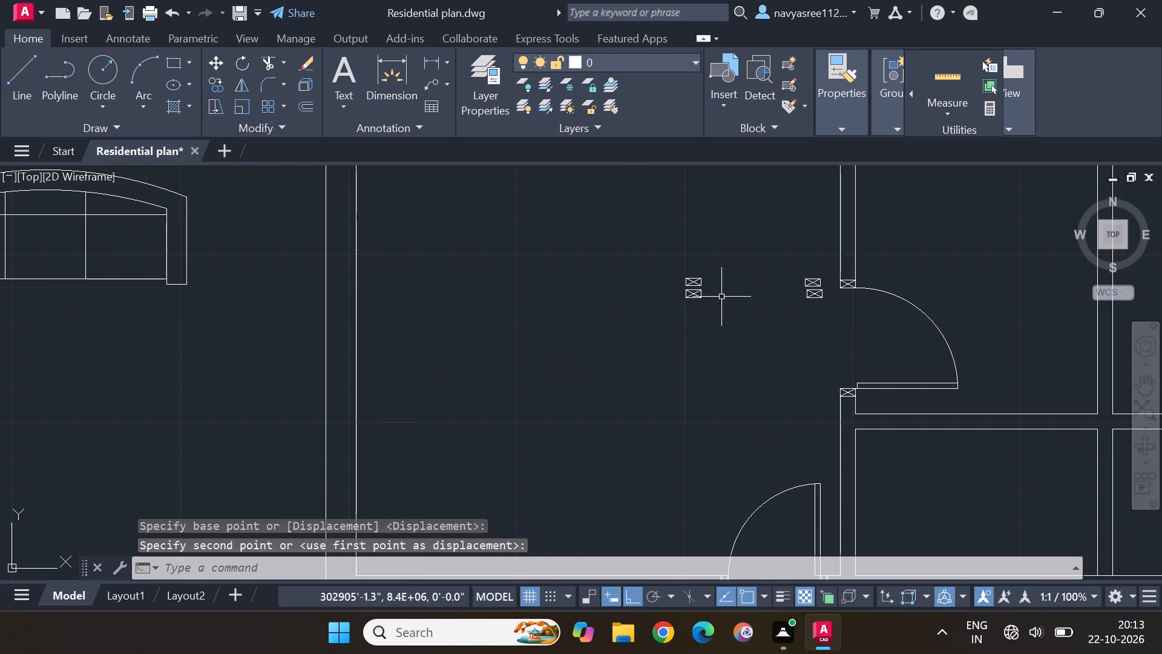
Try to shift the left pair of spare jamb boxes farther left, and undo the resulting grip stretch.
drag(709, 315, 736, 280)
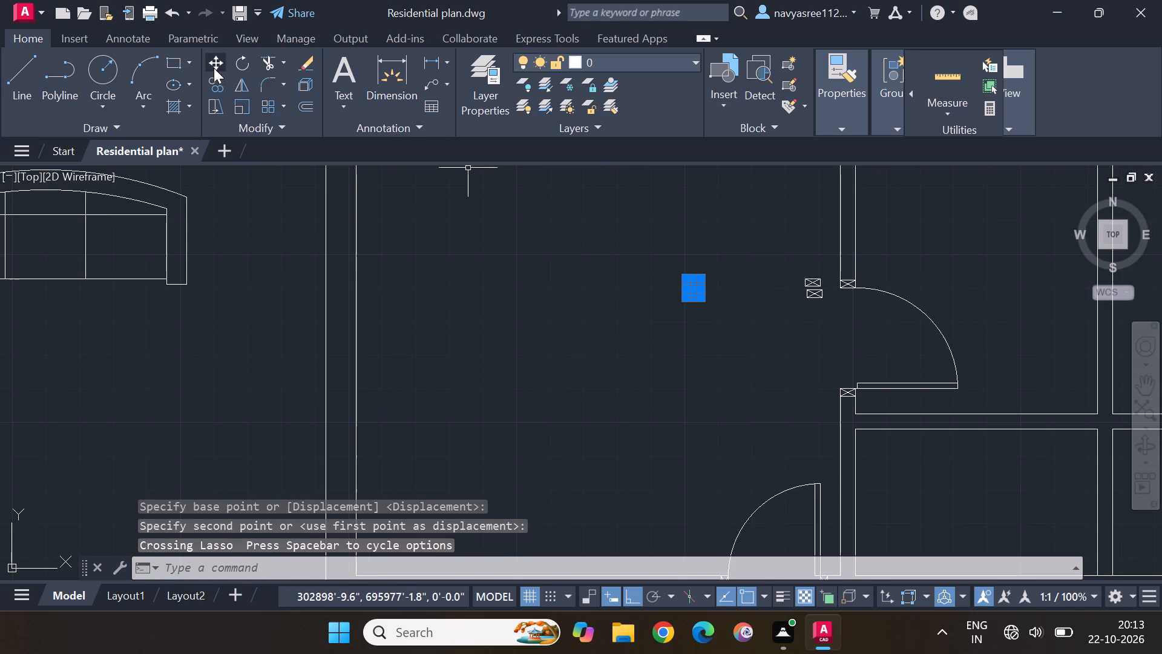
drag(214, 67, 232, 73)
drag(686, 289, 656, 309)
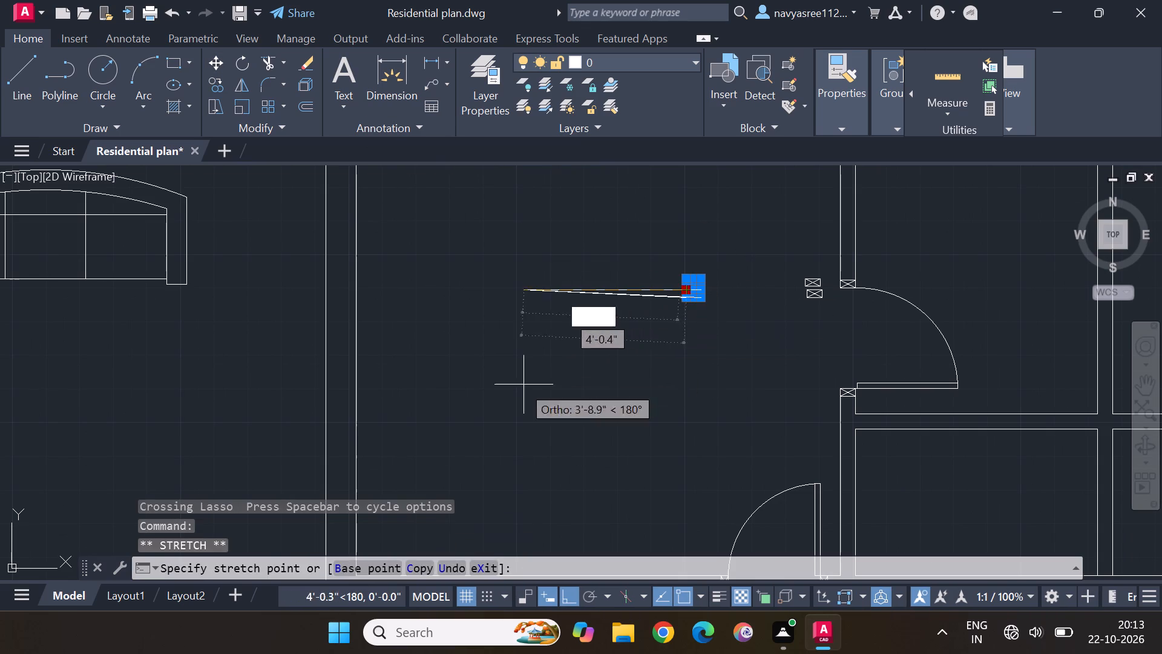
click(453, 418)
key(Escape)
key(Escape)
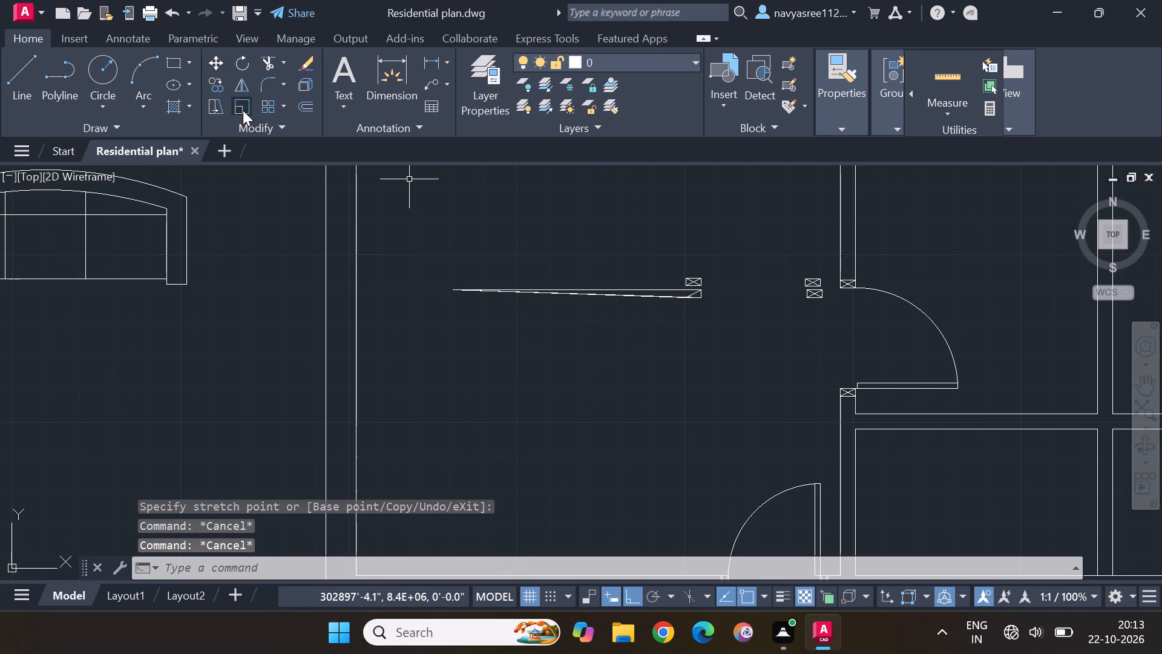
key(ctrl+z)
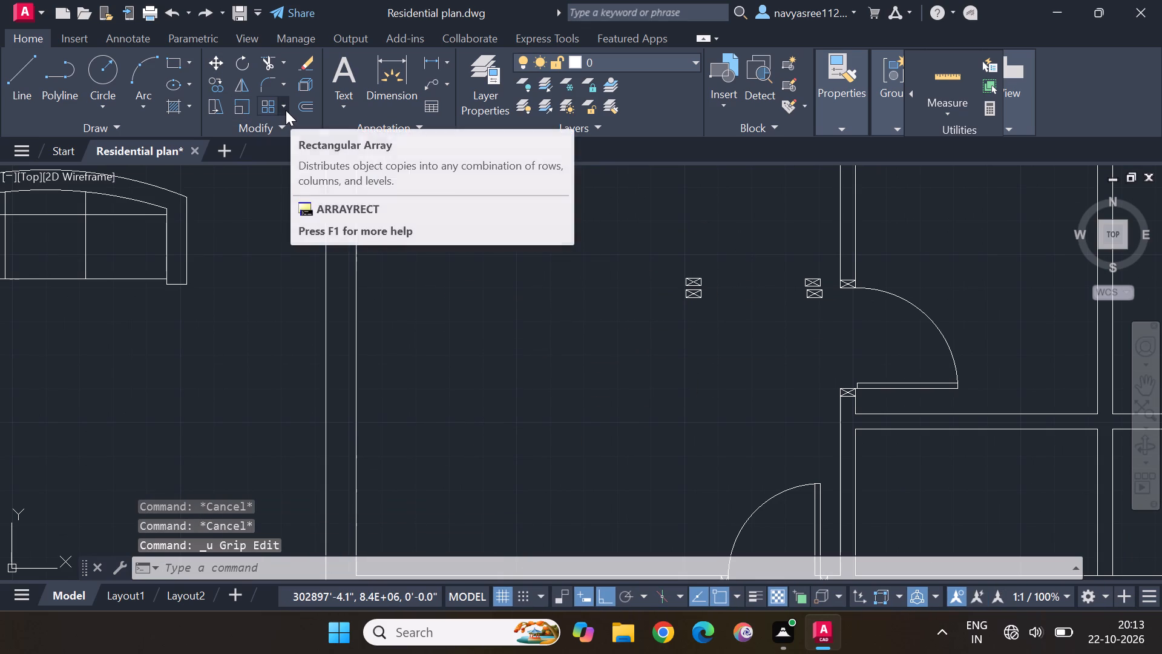
Move the upper box of the left spare pair straight up, clear of the box below it.
scroll(691, 267, up, 4)
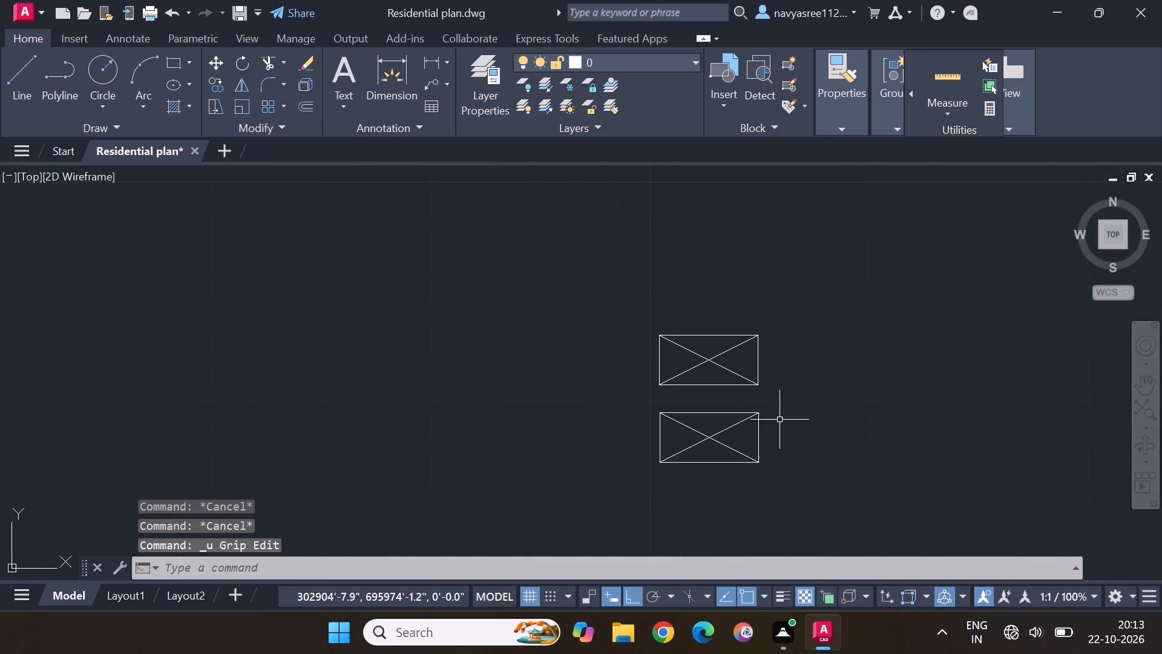
drag(752, 397, 798, 303)
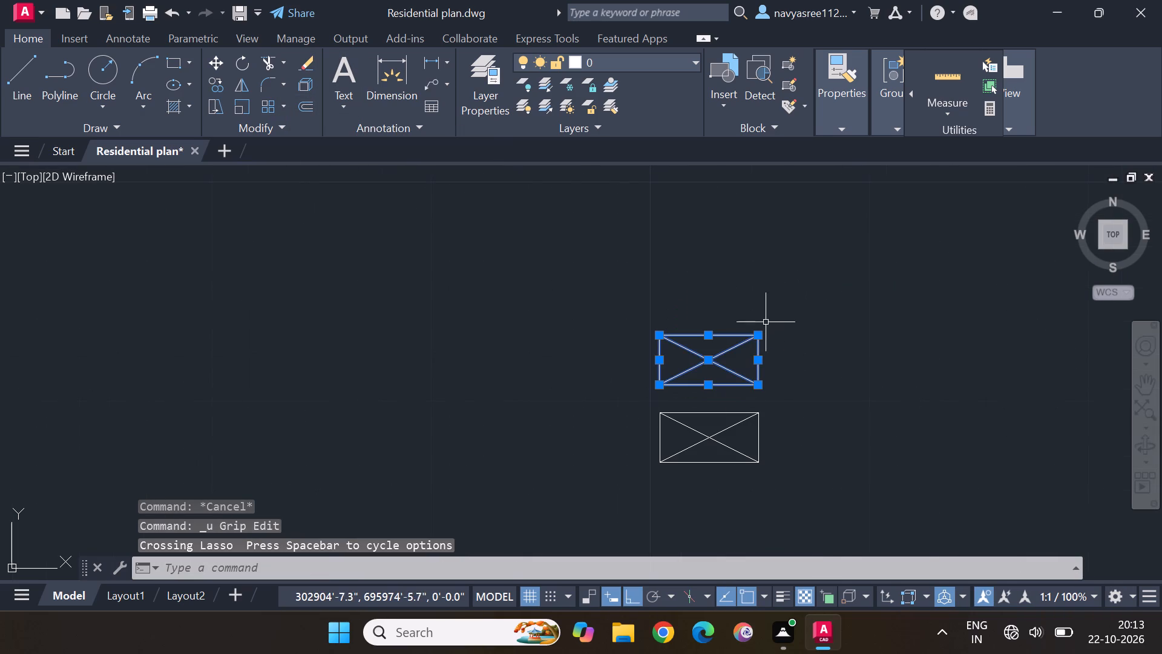
drag(215, 65, 220, 65)
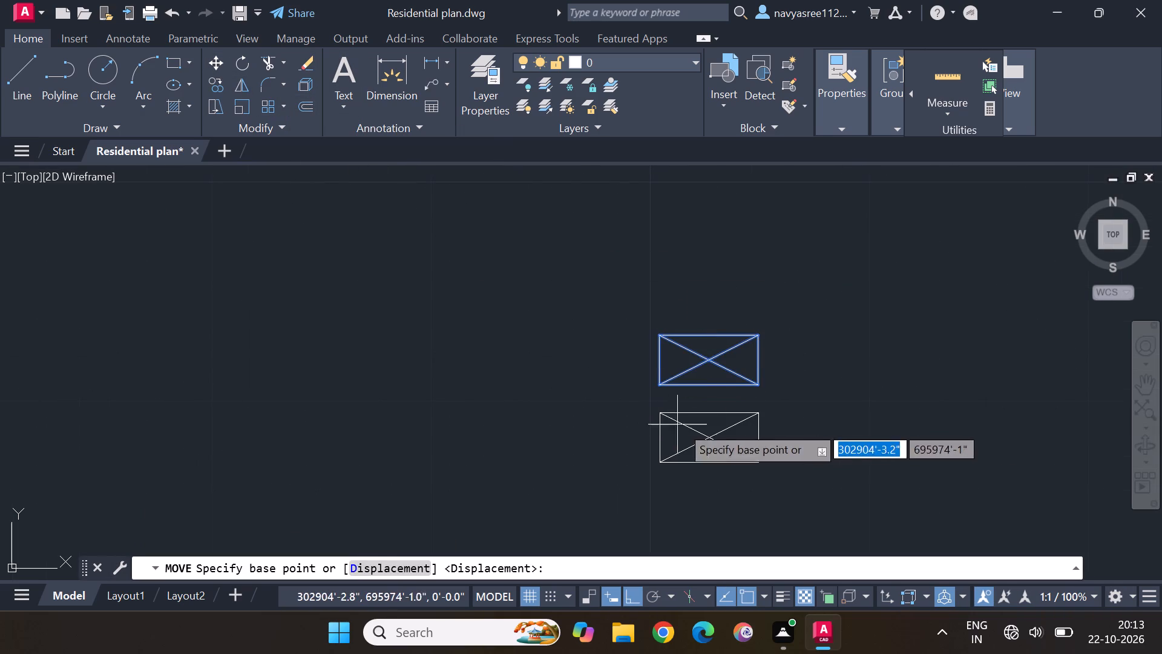
click(714, 365)
click(811, 248)
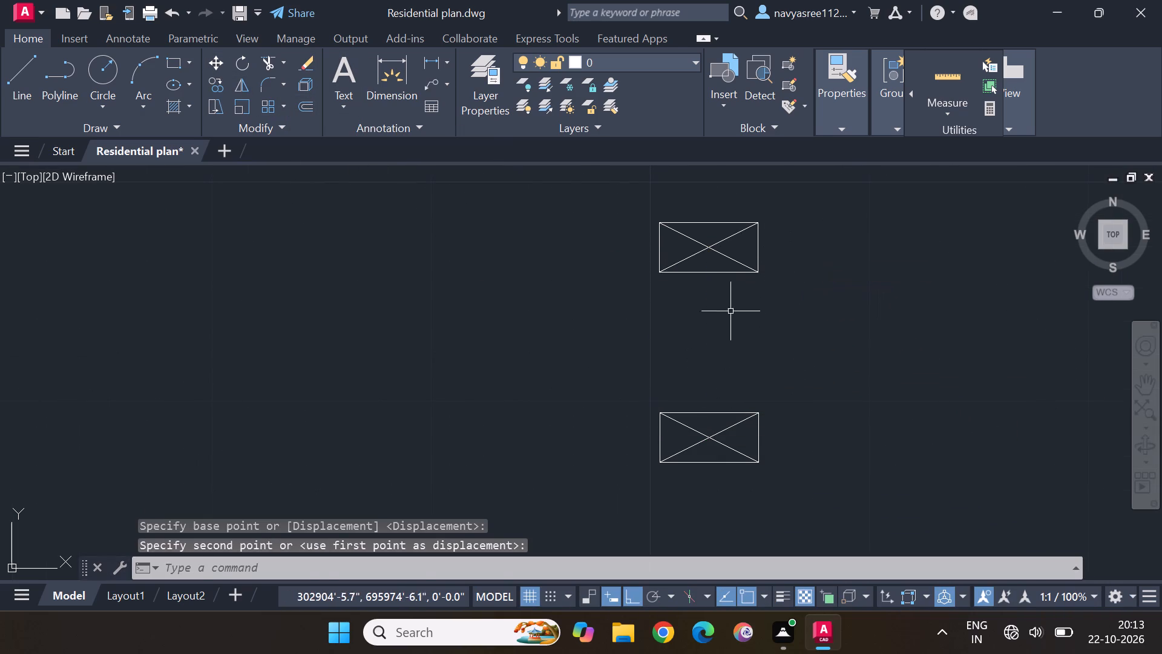
Rotate the upper spare jamb box 90° about the midpoint of its right side so it stands upright.
drag(723, 318, 821, 206)
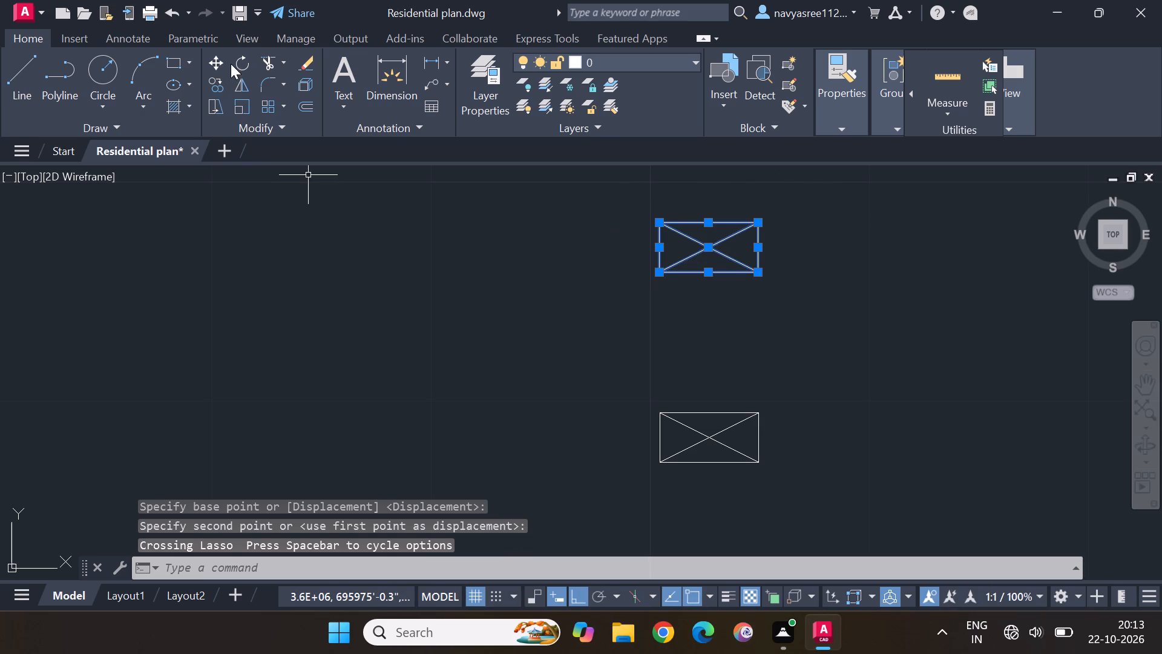
click(238, 58)
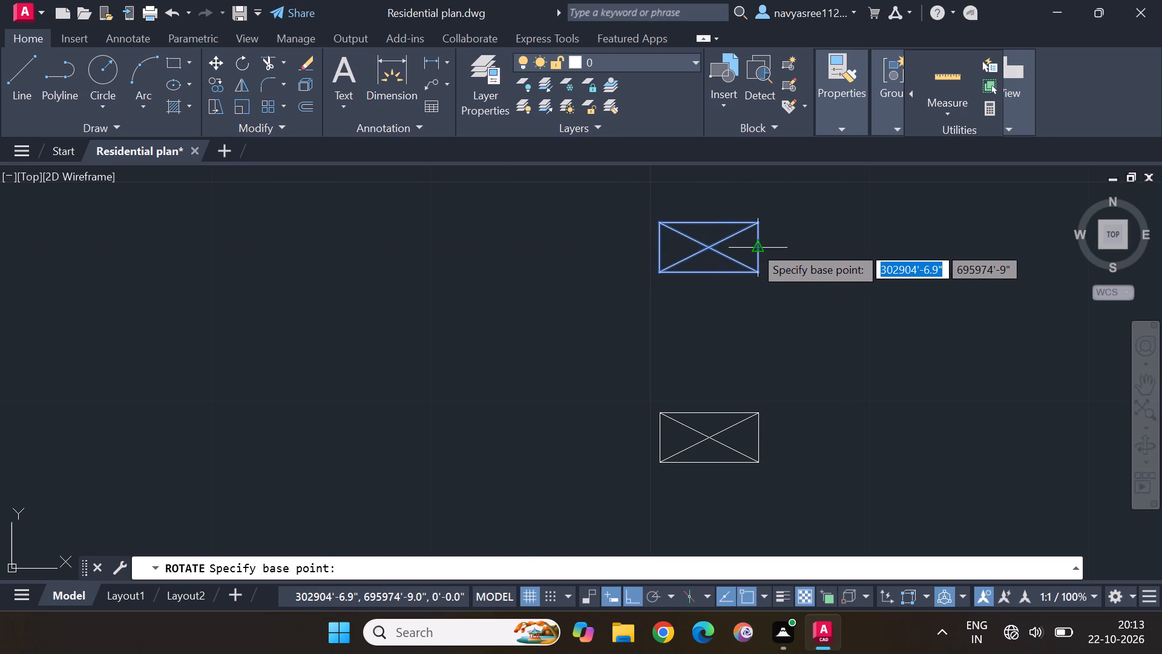
click(754, 245)
click(736, 295)
scroll(751, 286, down, 3)
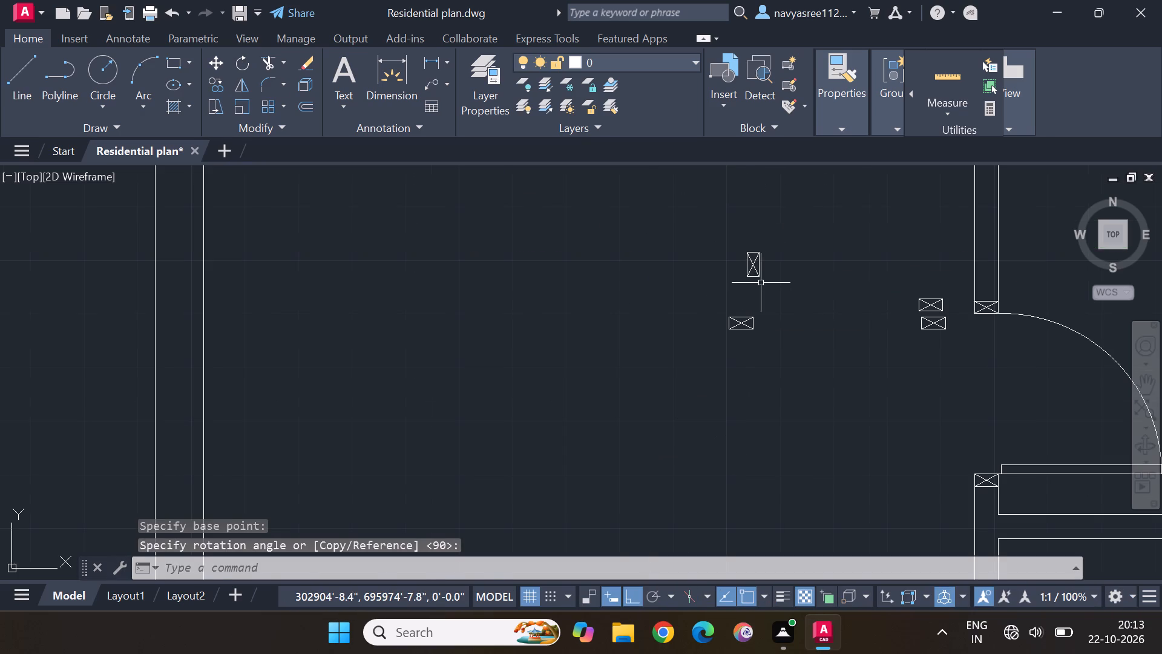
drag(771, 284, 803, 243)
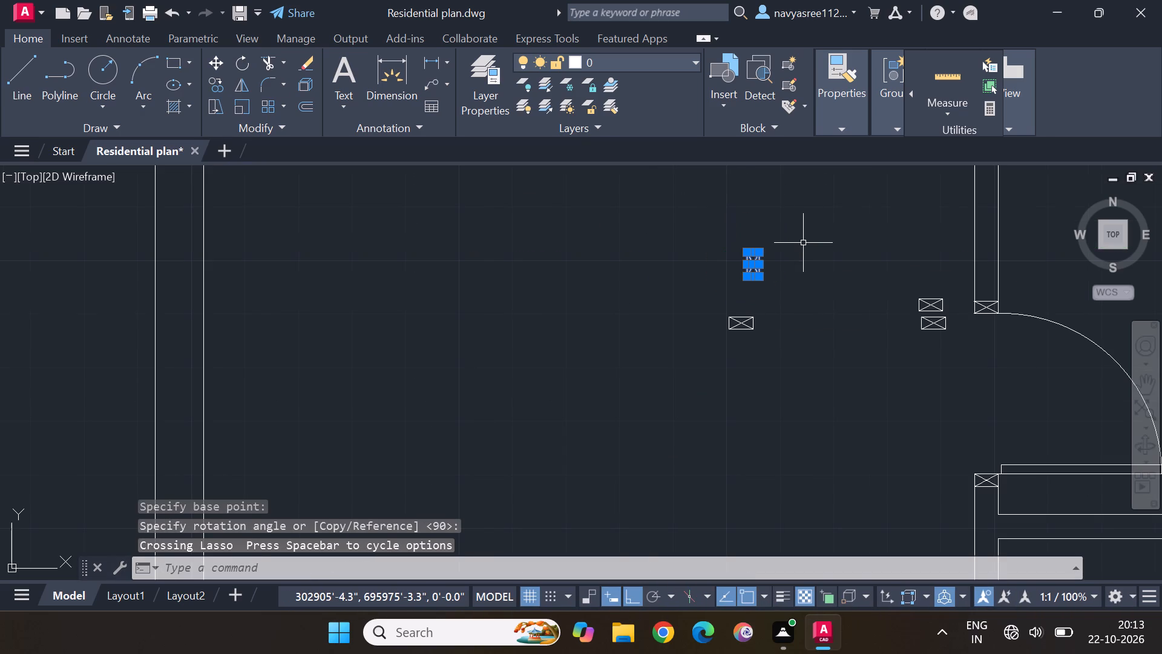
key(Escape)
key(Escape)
Stretch the lower ends of both vertical partition wall lines down across the horizontal wall to its lower face.
scroll(792, 355, down, 2)
middle_drag(925, 338, 731, 314)
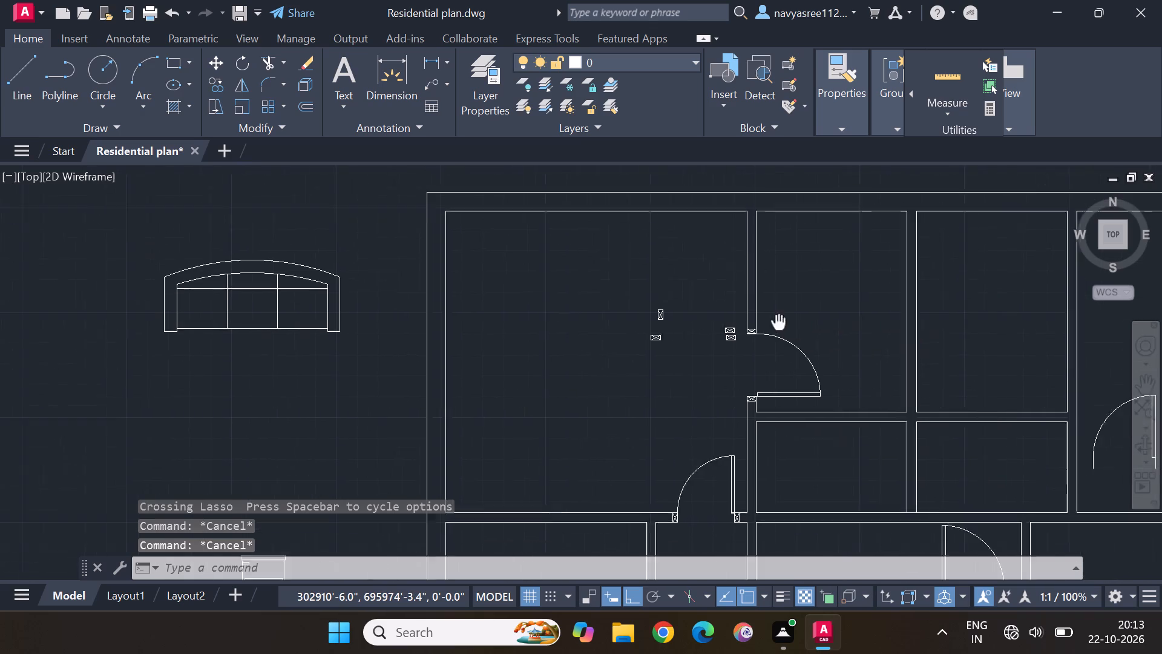
middle_drag(731, 314, 623, 283)
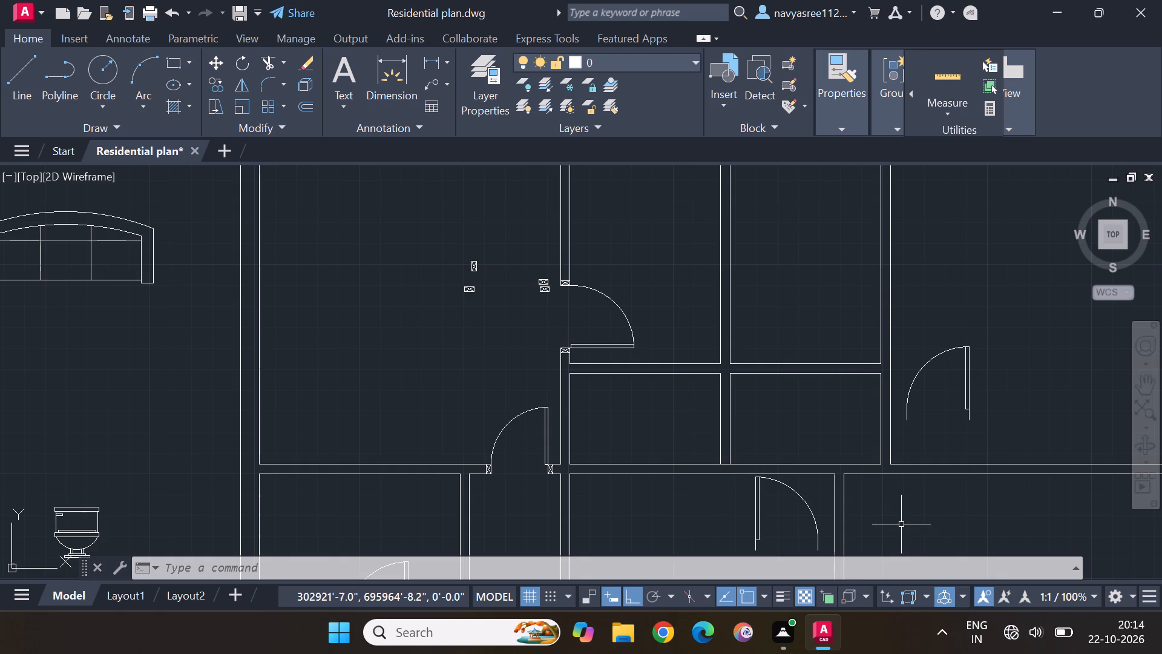
middle_drag(904, 524, 994, 345)
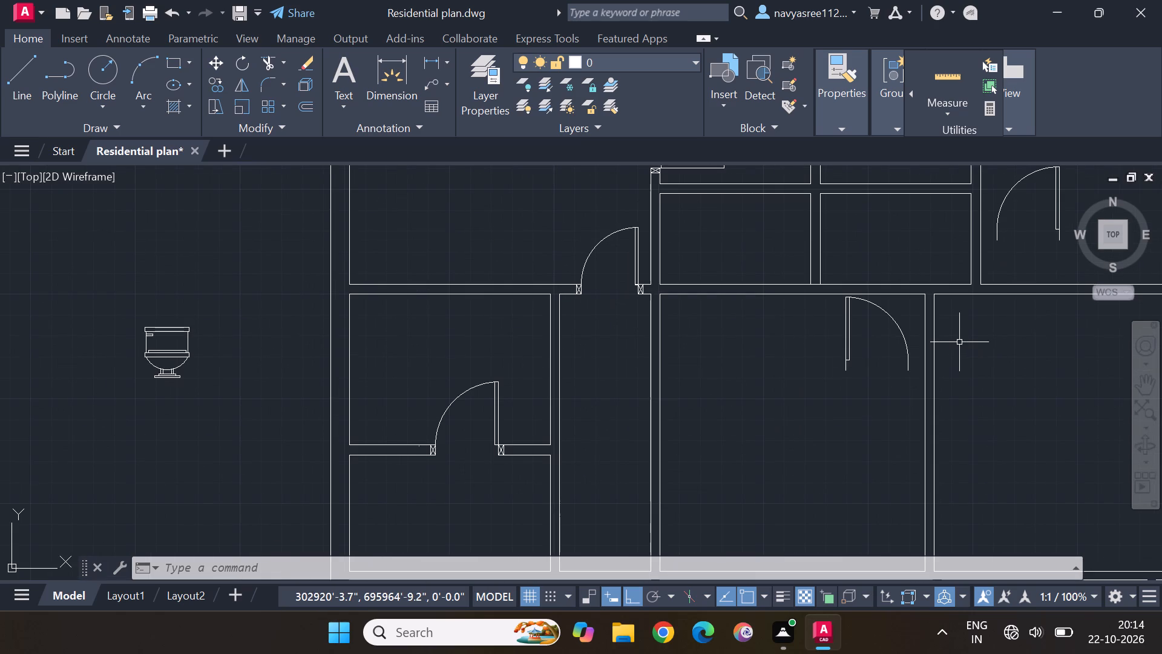
middle_drag(940, 250, 941, 332)
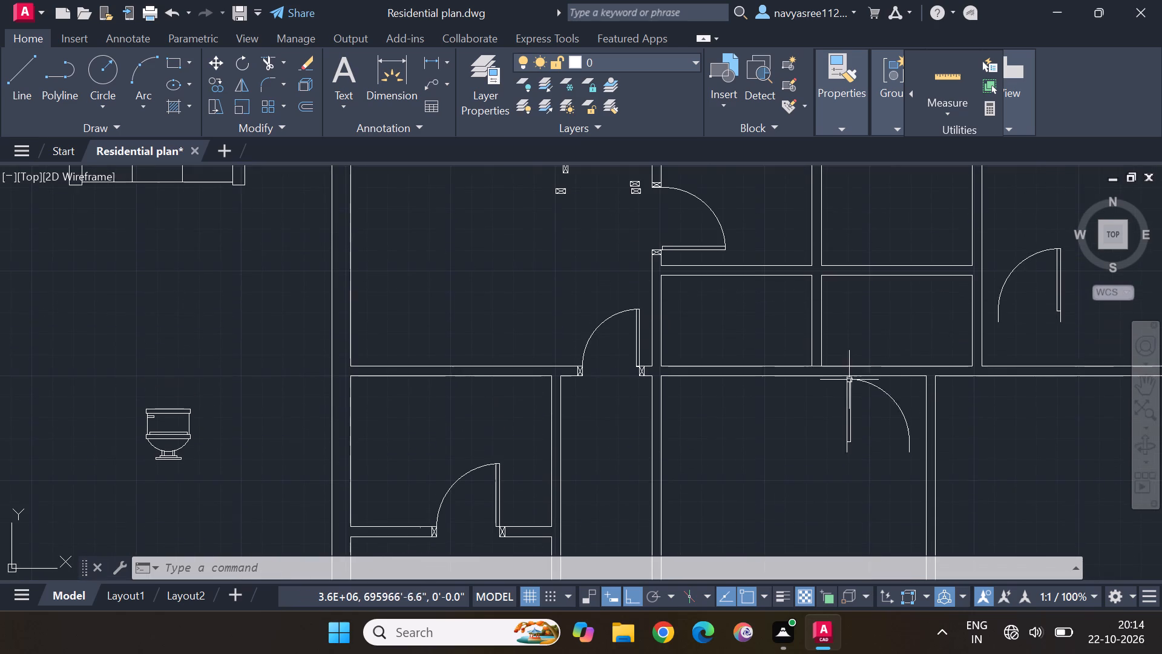
scroll(850, 378, up, 2)
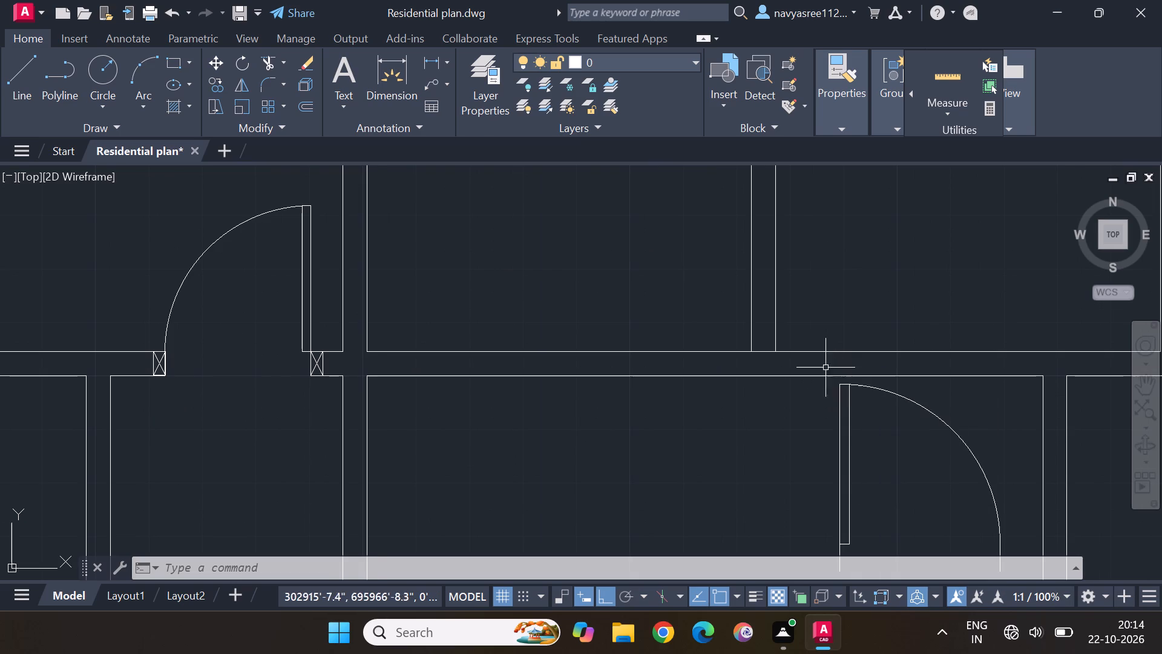
click(750, 308)
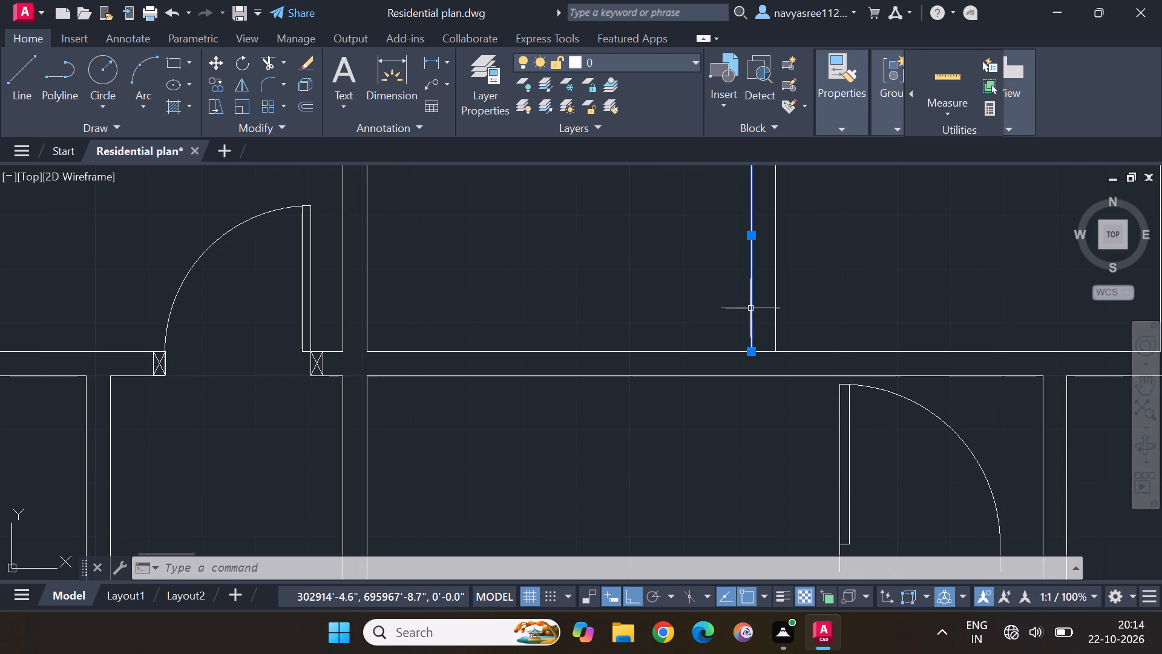
click(755, 352)
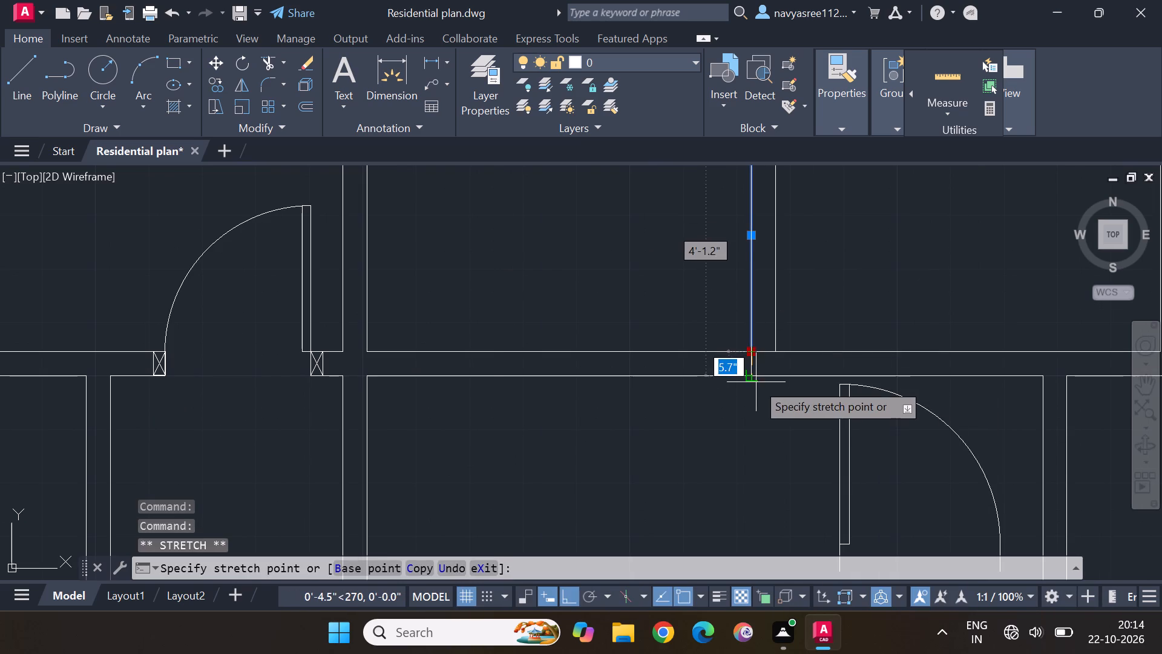
click(756, 382)
key(Escape)
click(777, 323)
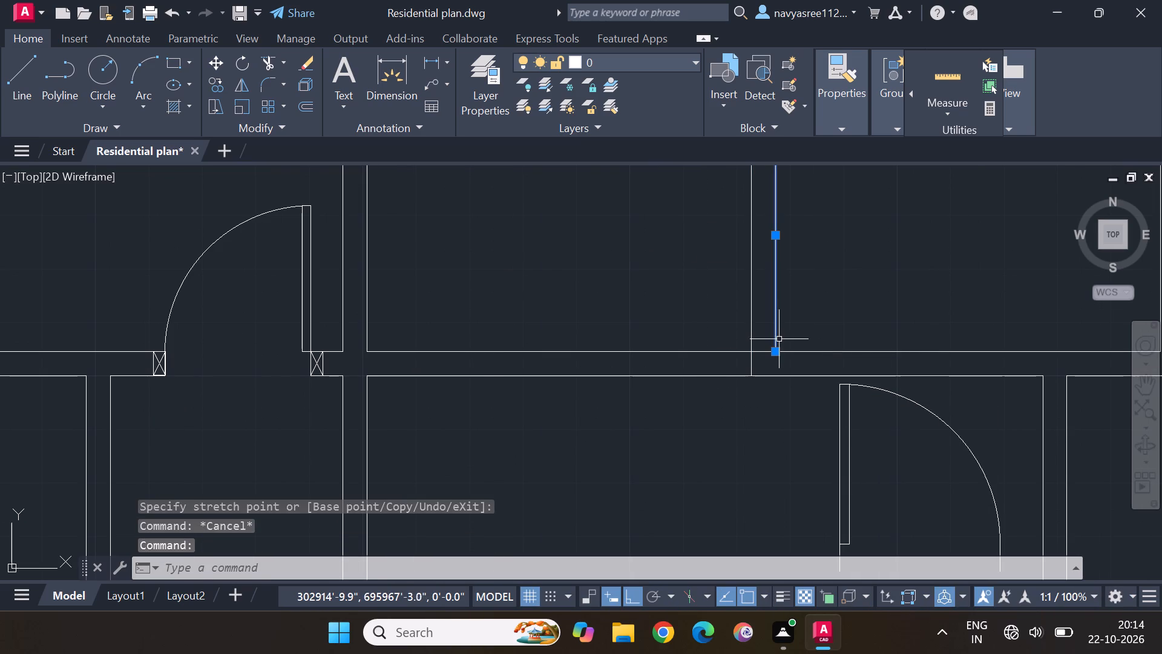
click(775, 355)
click(775, 378)
key(Escape)
key(Escape)
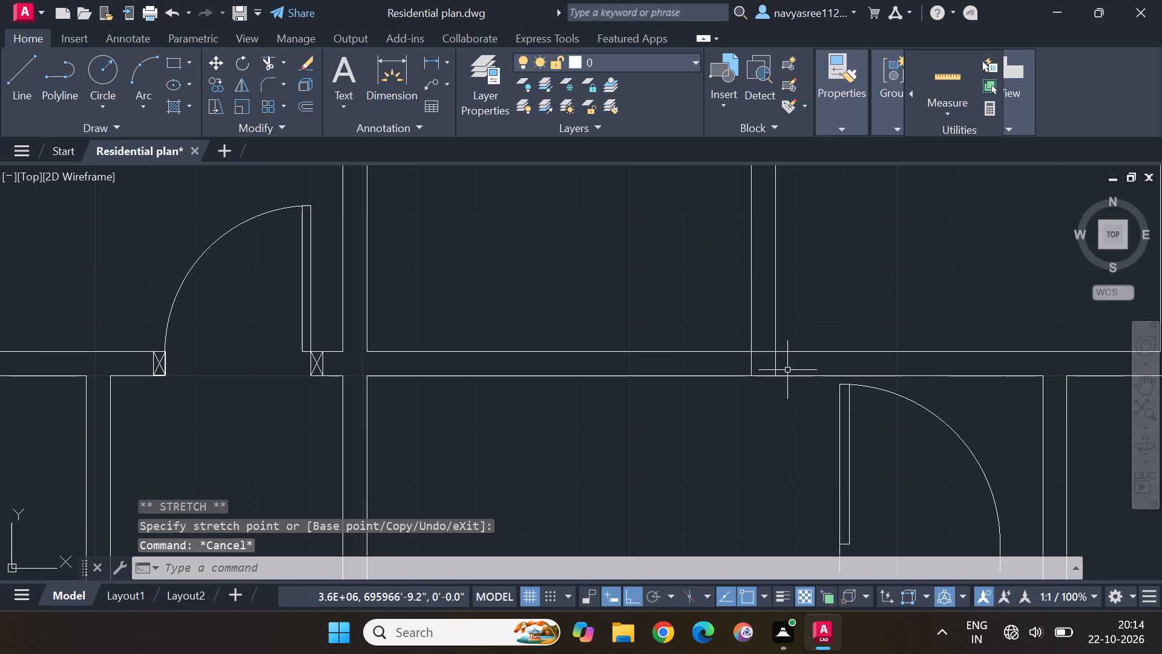
key(Escape)
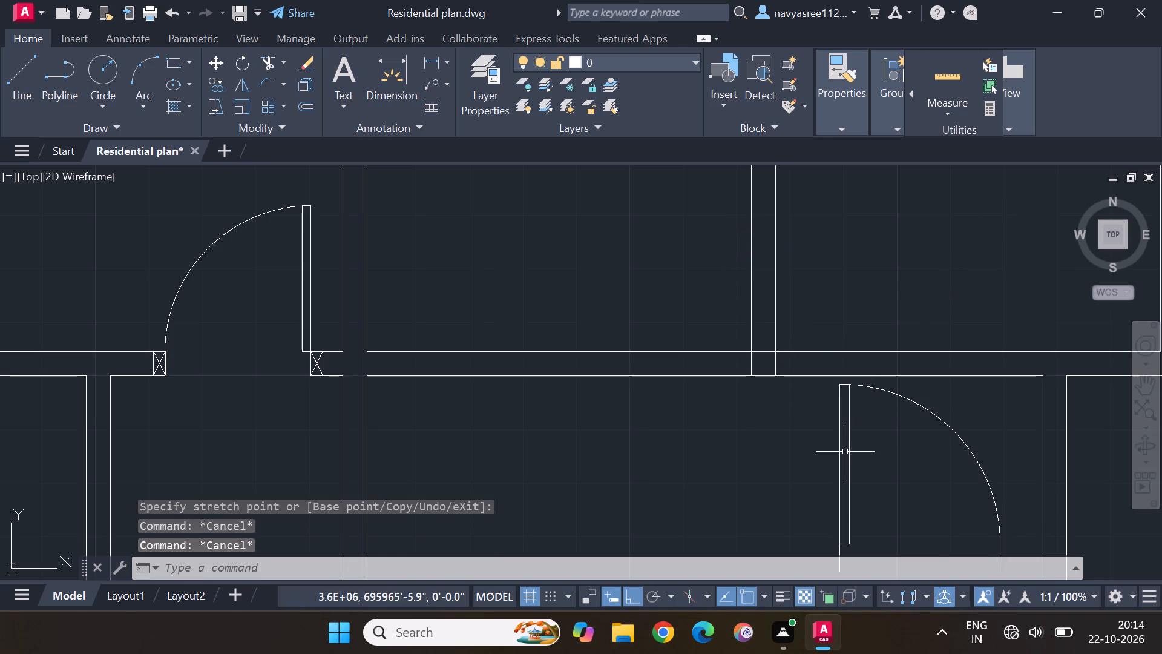
Draw a line 2.5" right along the wall's upper face from the partition corner, continuing straight down to the wall's lower face.
scroll(798, 372, up, 1)
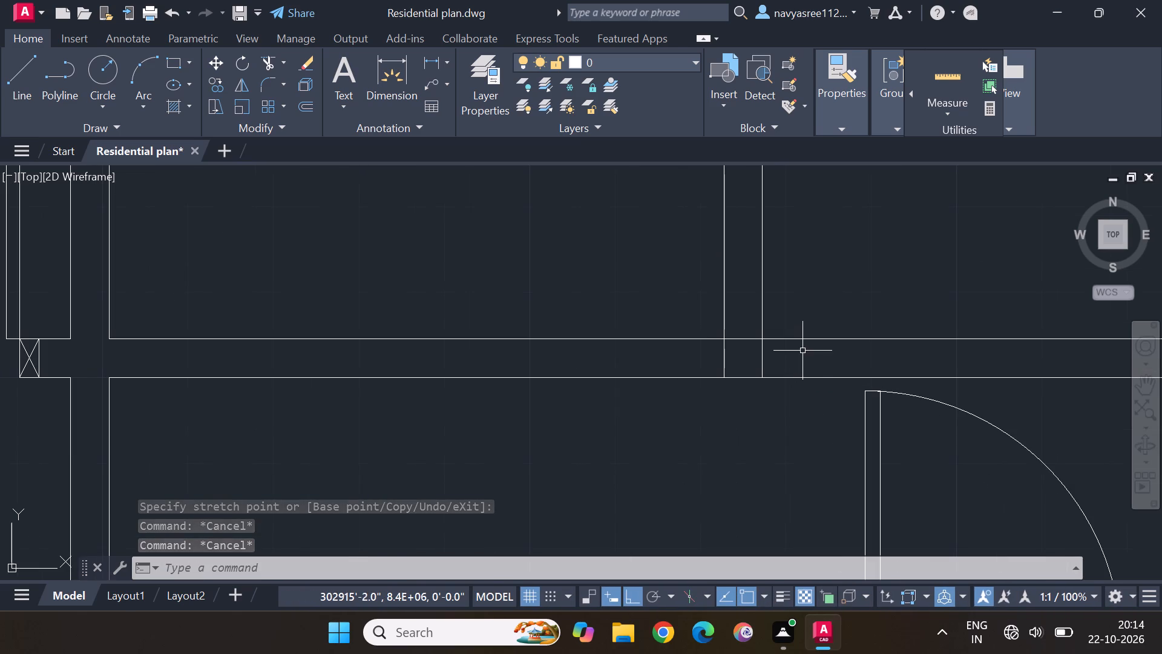
click(19, 64)
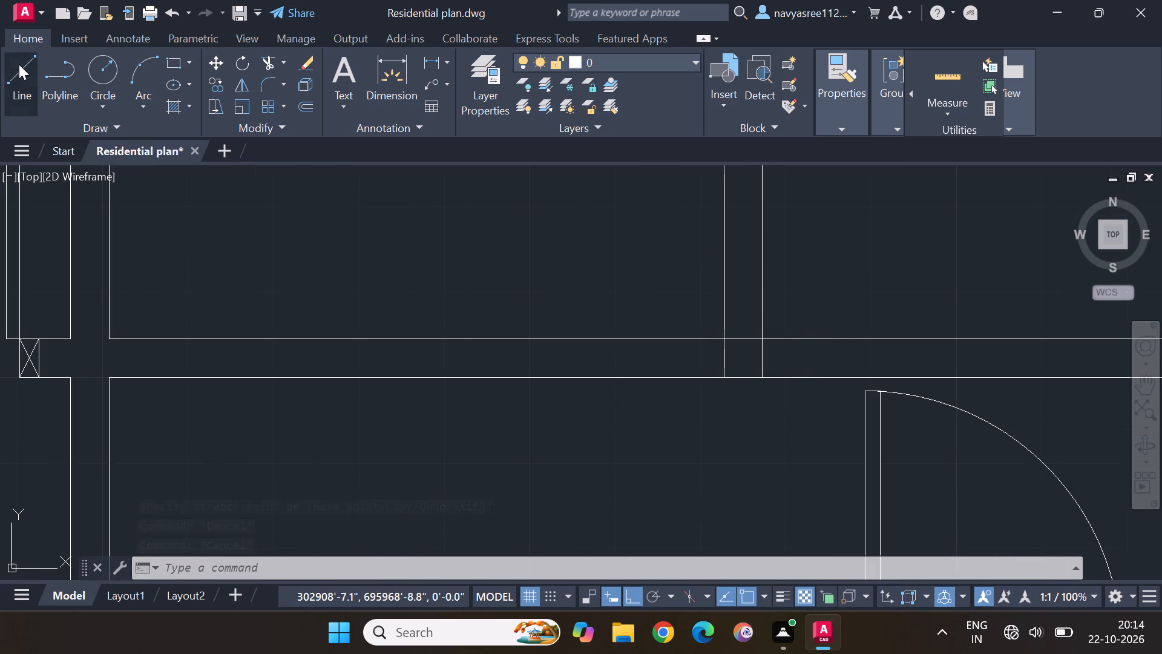
click(765, 341)
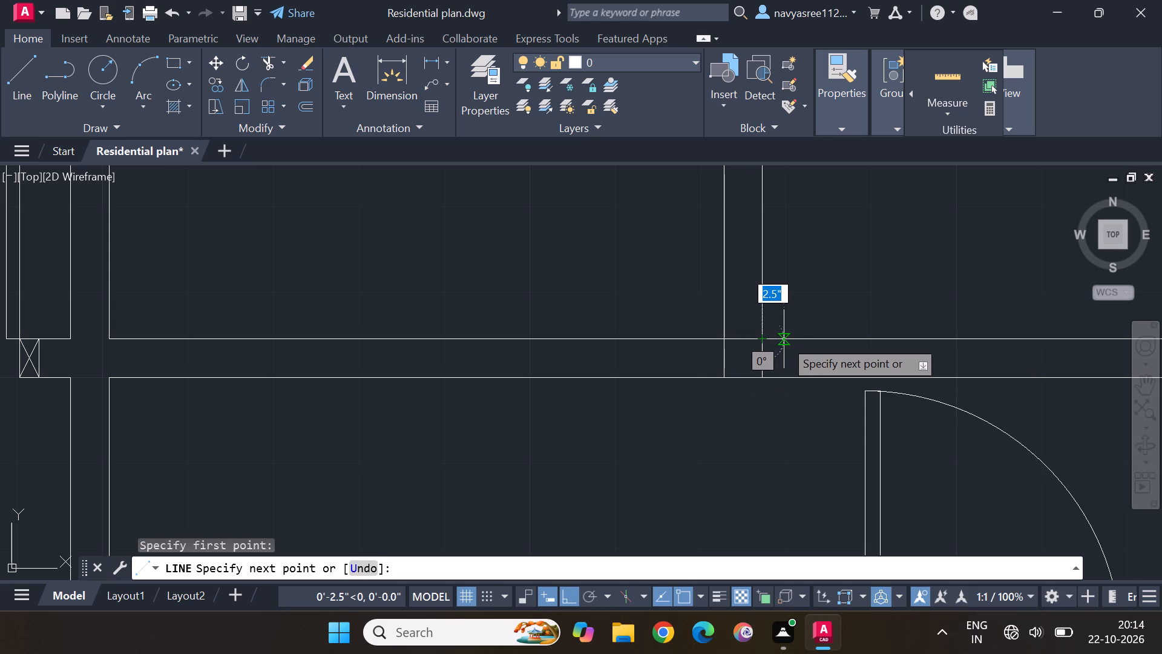
click(784, 339)
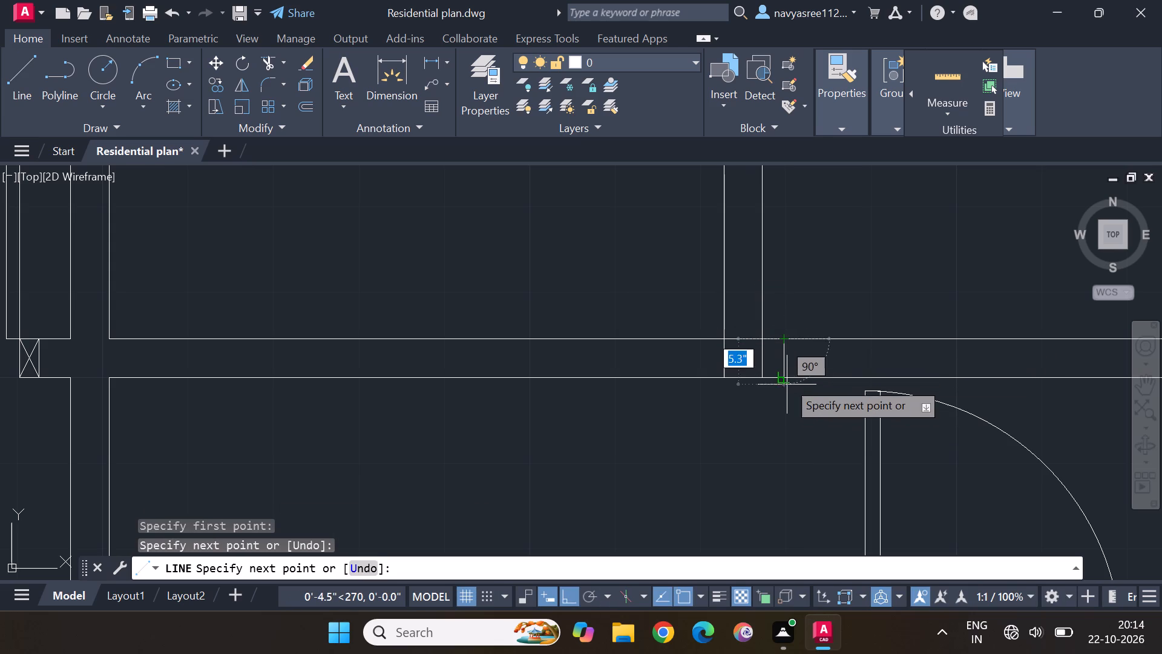
click(787, 378)
key(Escape)
key(Escape)
key(Escape)
Draw two crossing diagonals between opposite corners of the new jamb box beside the partition.
scroll(766, 365, up, 2)
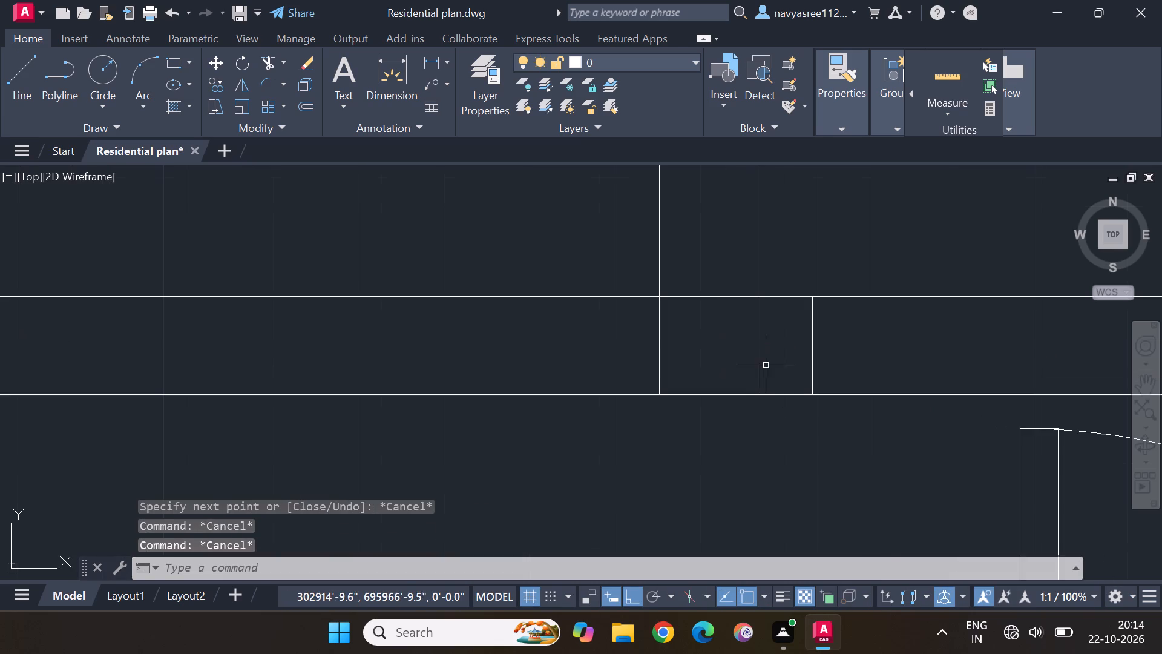
click(29, 64)
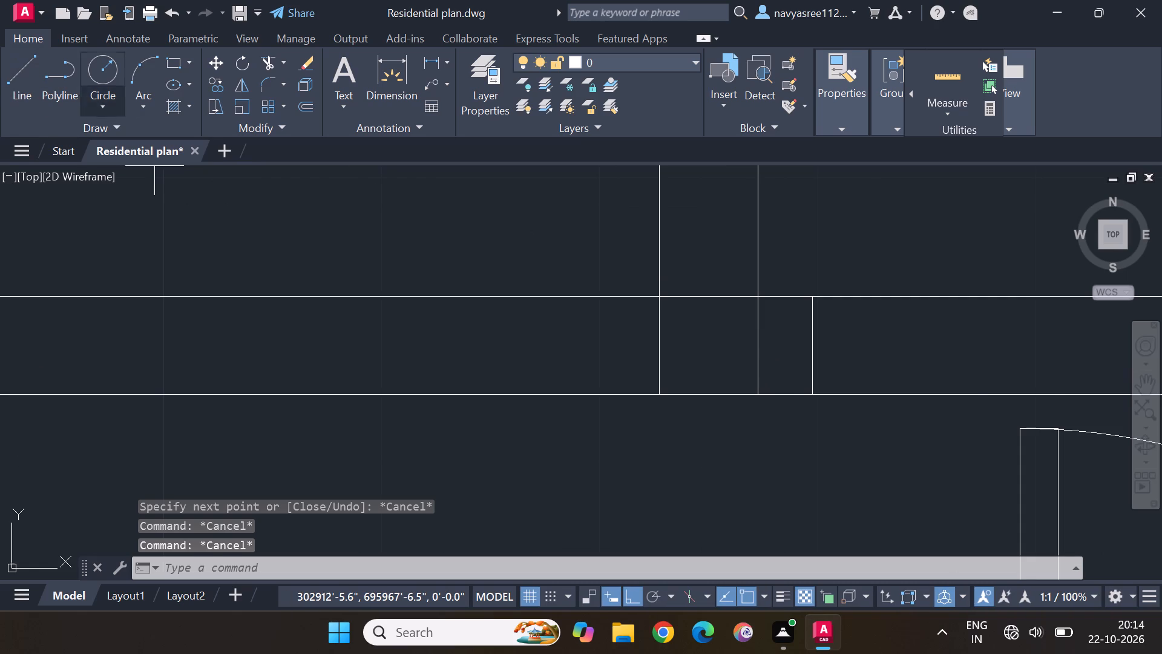
click(759, 297)
click(819, 394)
key(Escape)
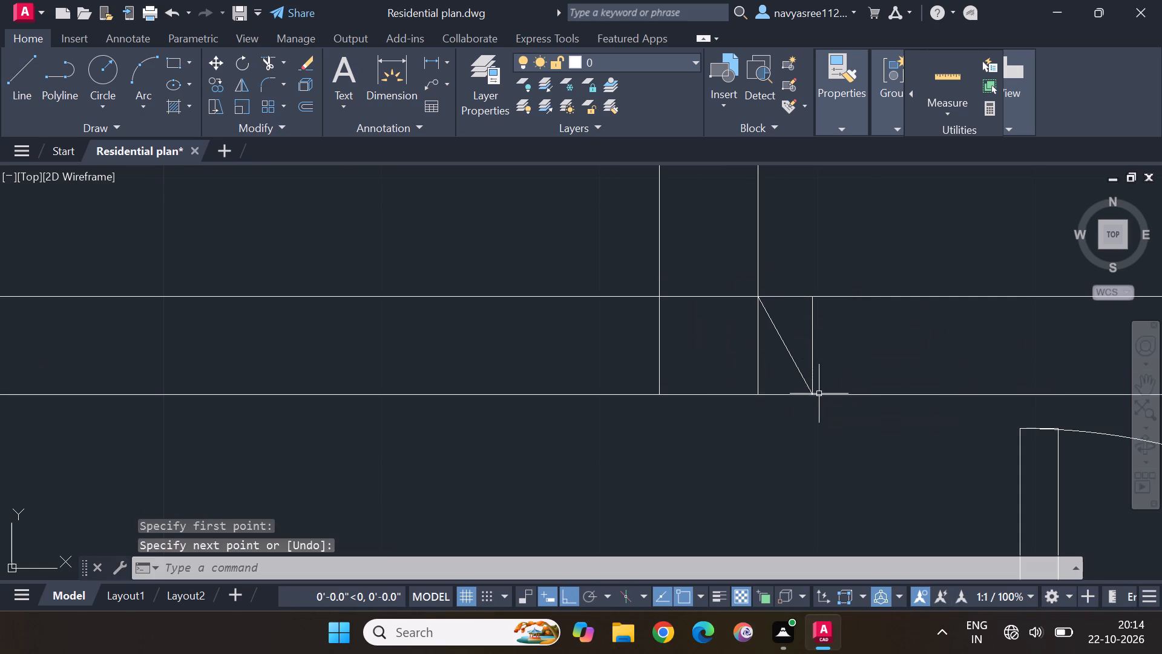
click(10, 74)
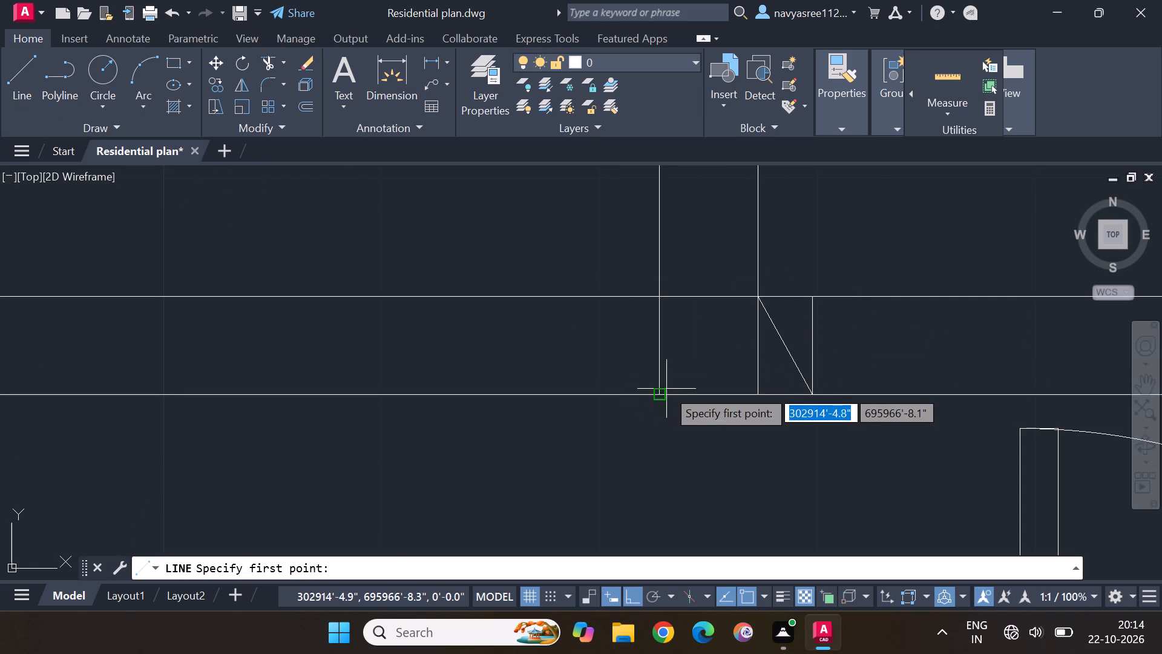
click(760, 392)
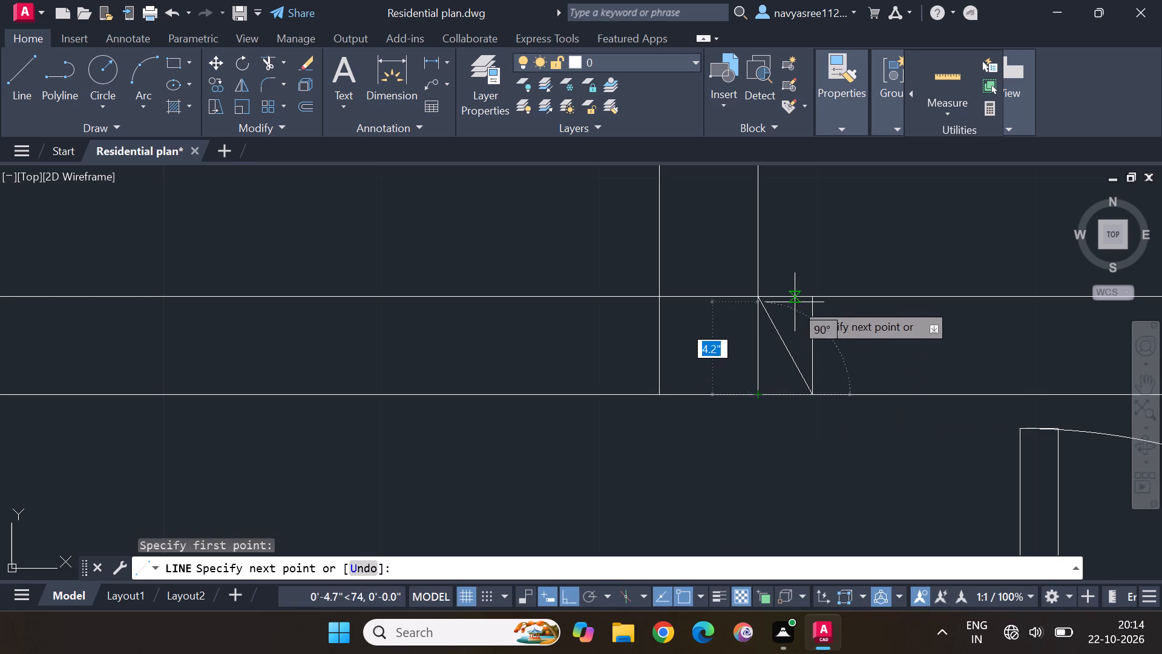
click(808, 297)
key(Escape)
key(Escape)
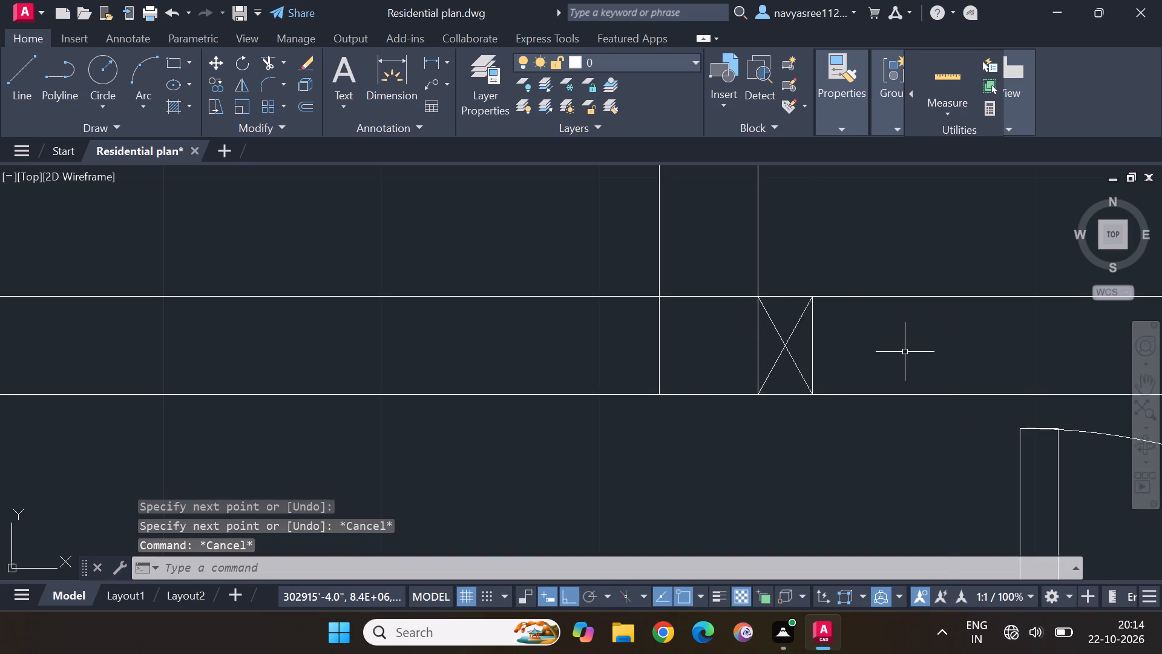
Turn Ortho off and move the door block below the wall up to just beside the new jamb box.
scroll(905, 352, down, 2)
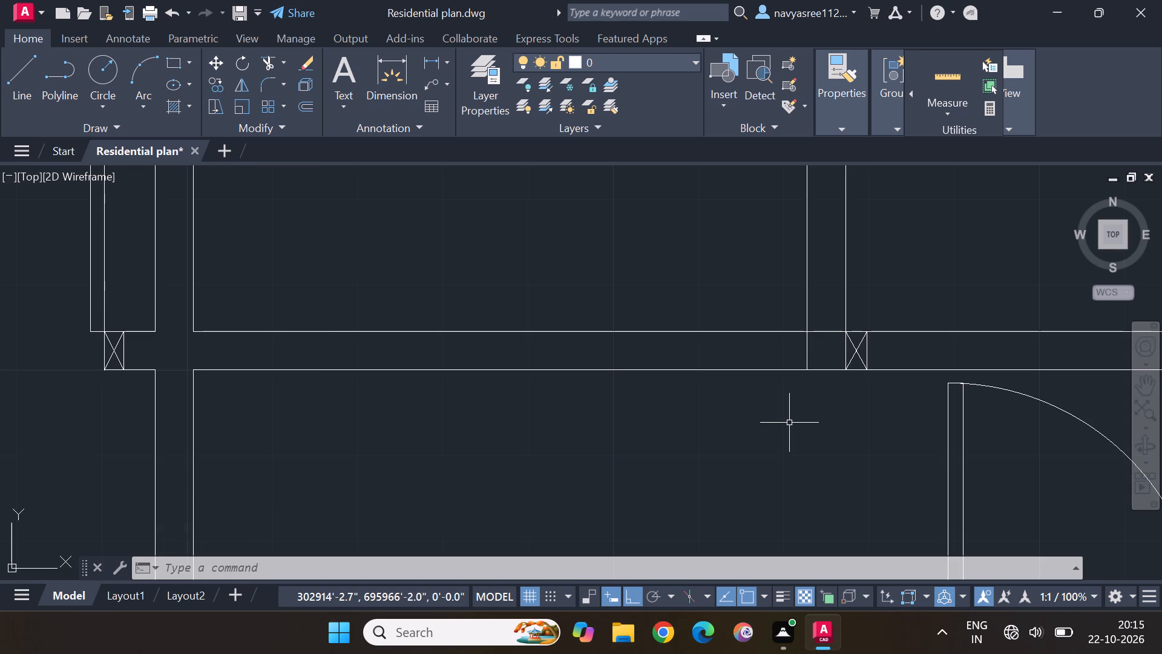
scroll(1005, 330, down, 1)
middle_drag(997, 316, 867, 322)
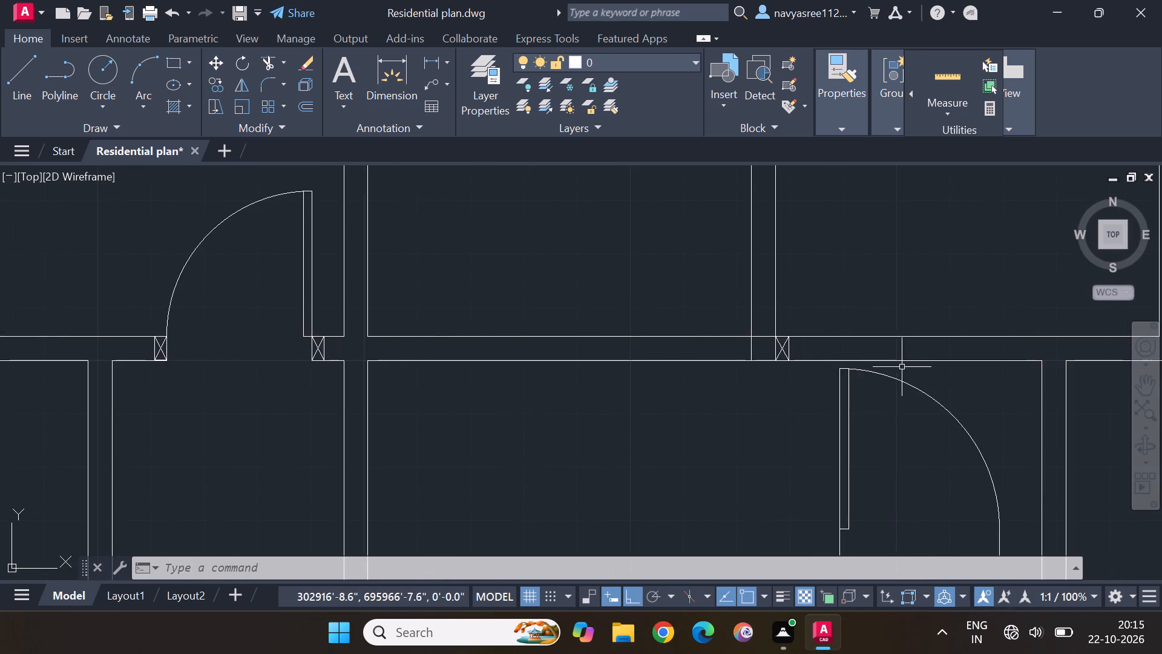
scroll(910, 386, down, 1)
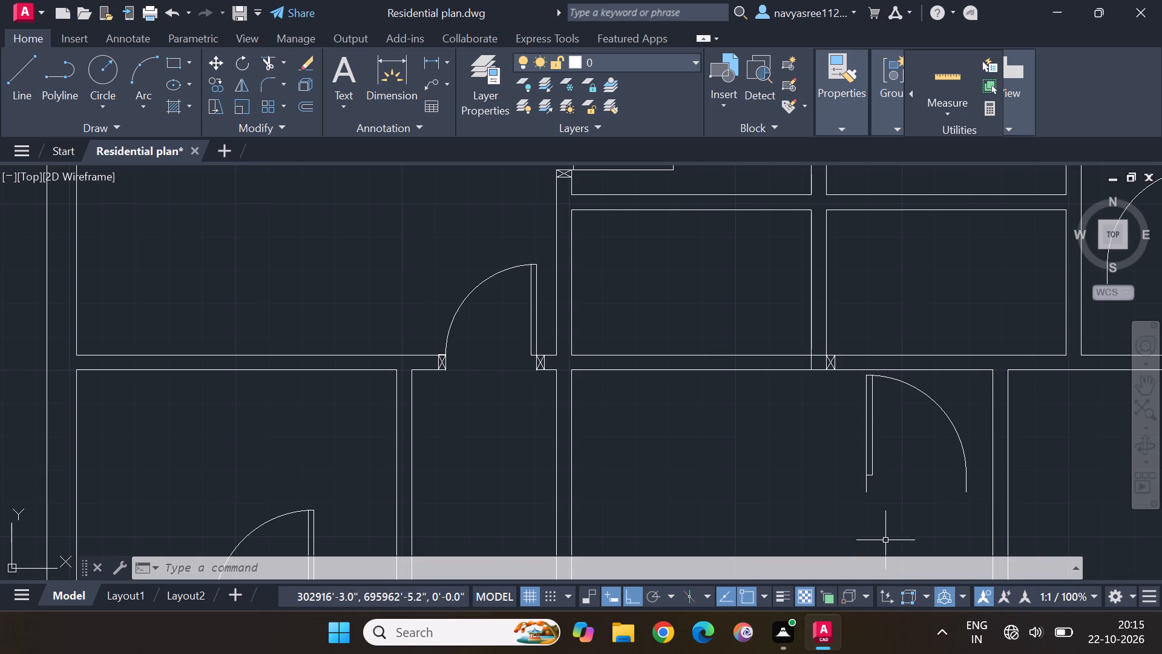
click(868, 467)
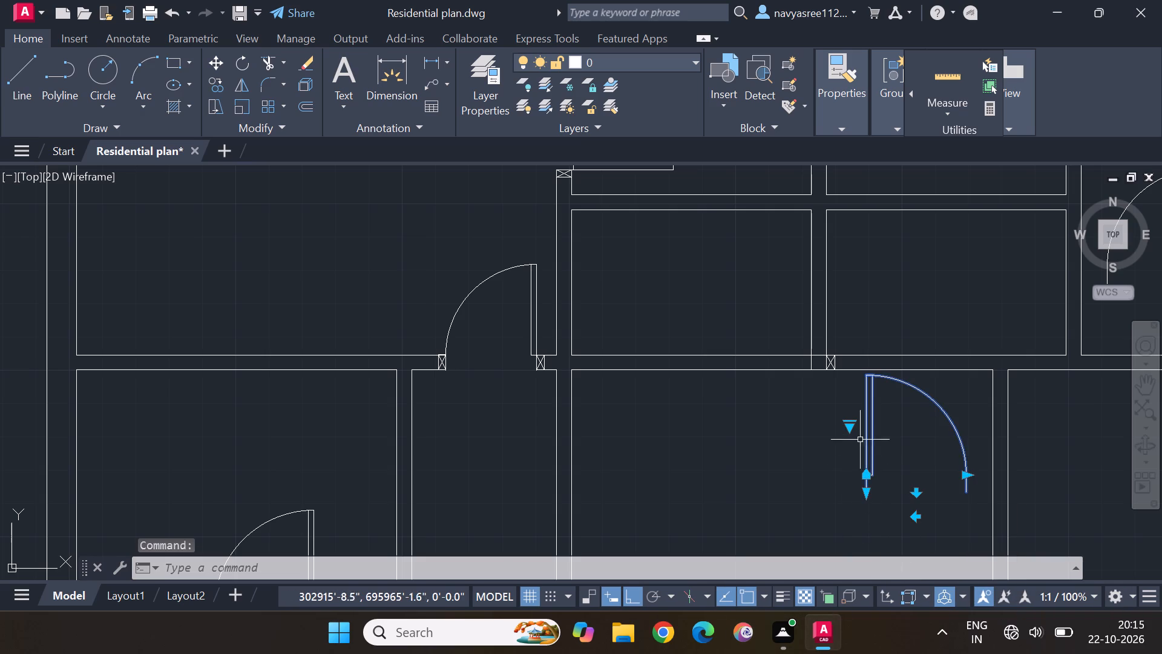
click(865, 475)
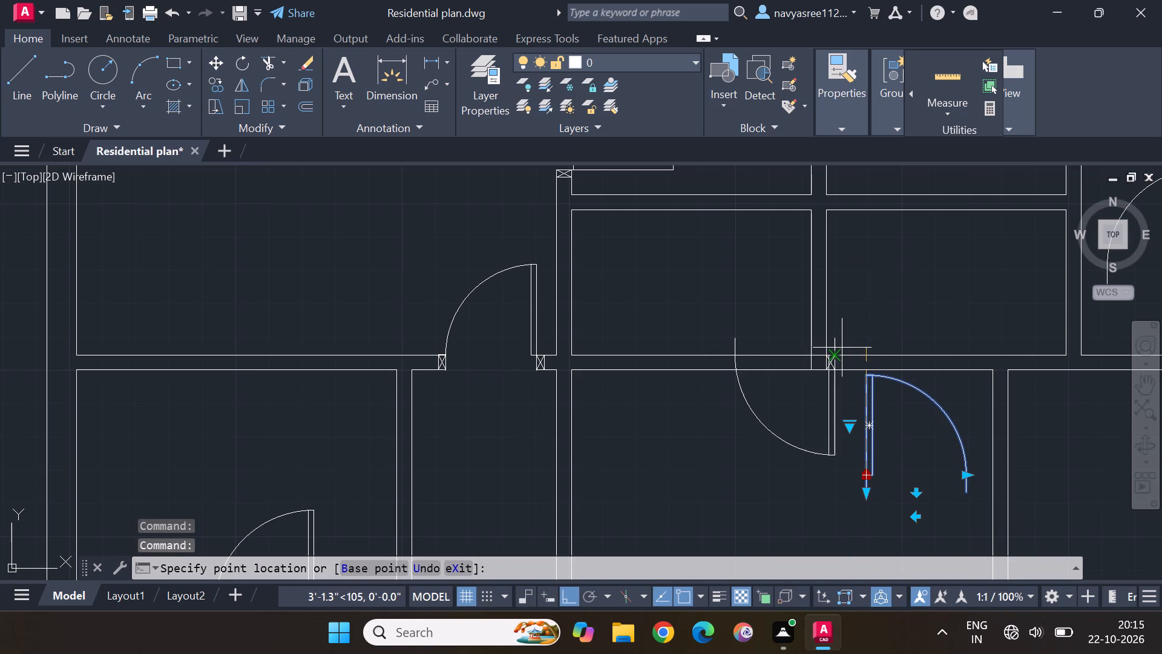
scroll(842, 347, up, 3)
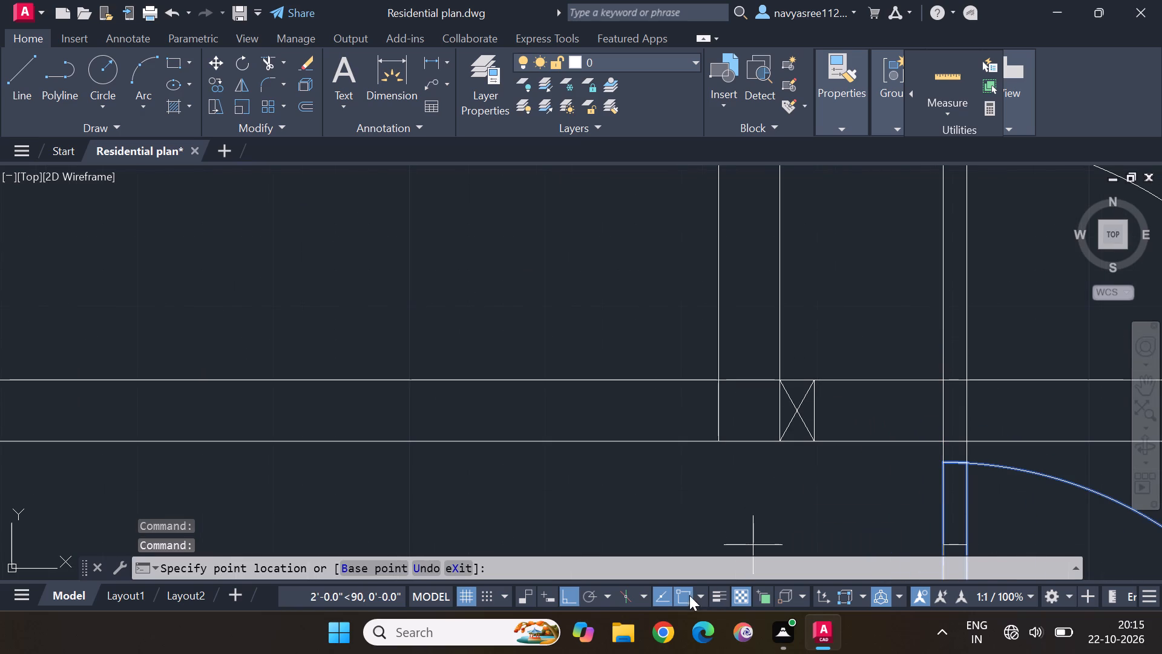
click(565, 590)
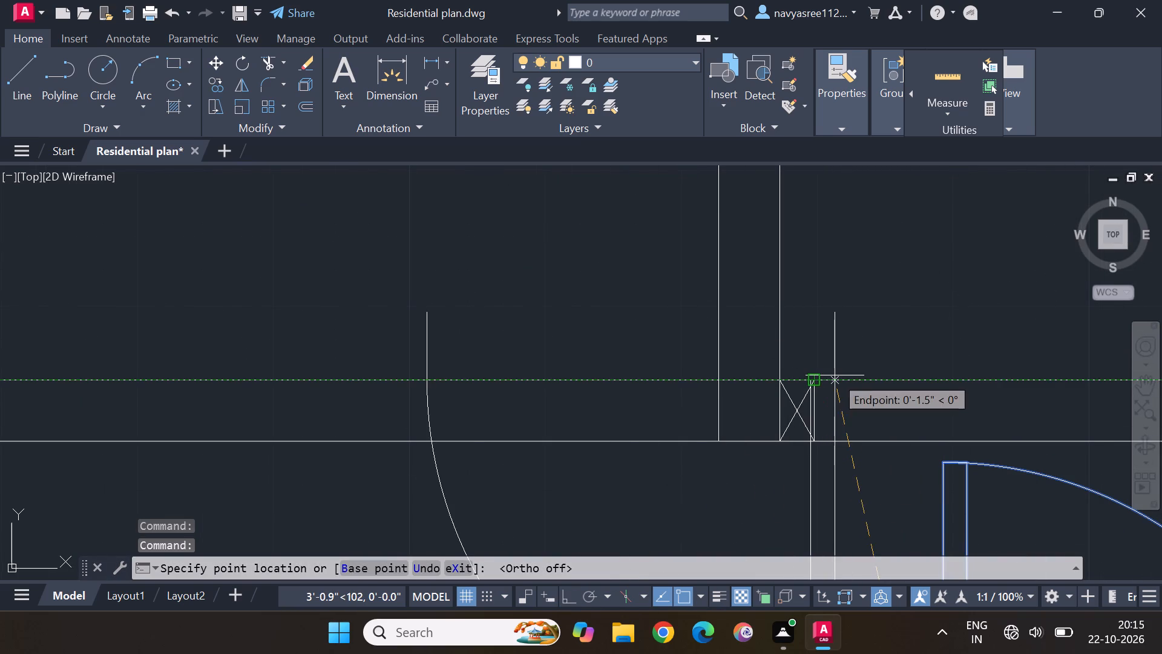
click(882, 369)
Move the door block so its hinge point snaps to the upper-right corner of the new crossed jamb box.
scroll(882, 369, down, 4)
scroll(920, 363, up, 3)
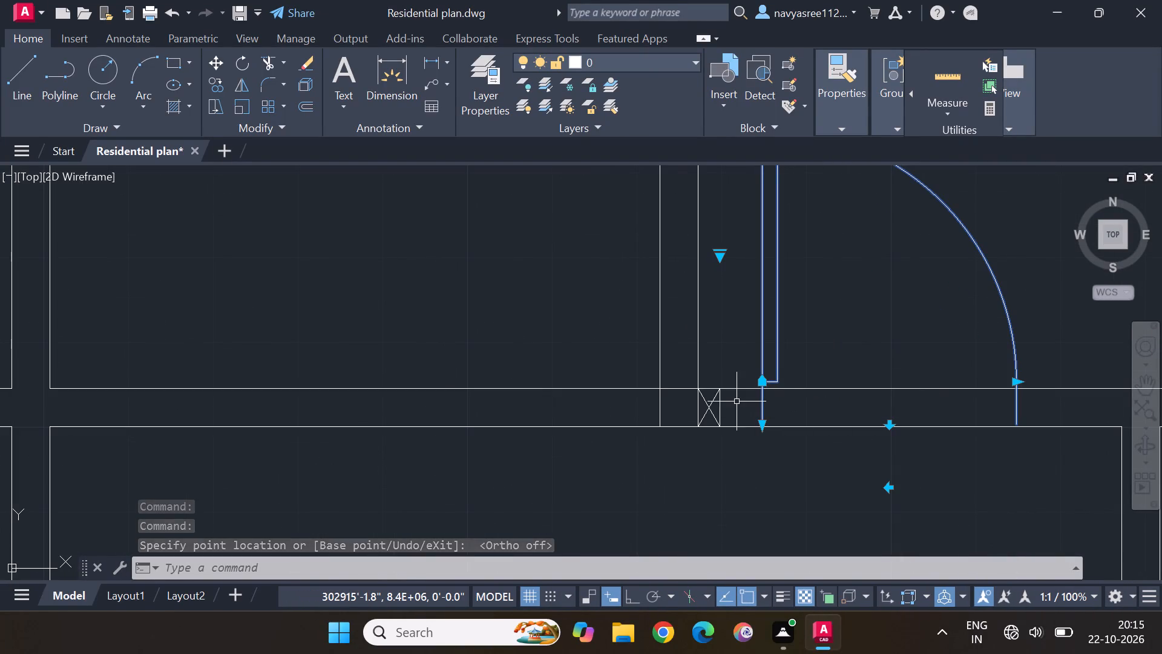
scroll(737, 401, up, 1)
click(778, 372)
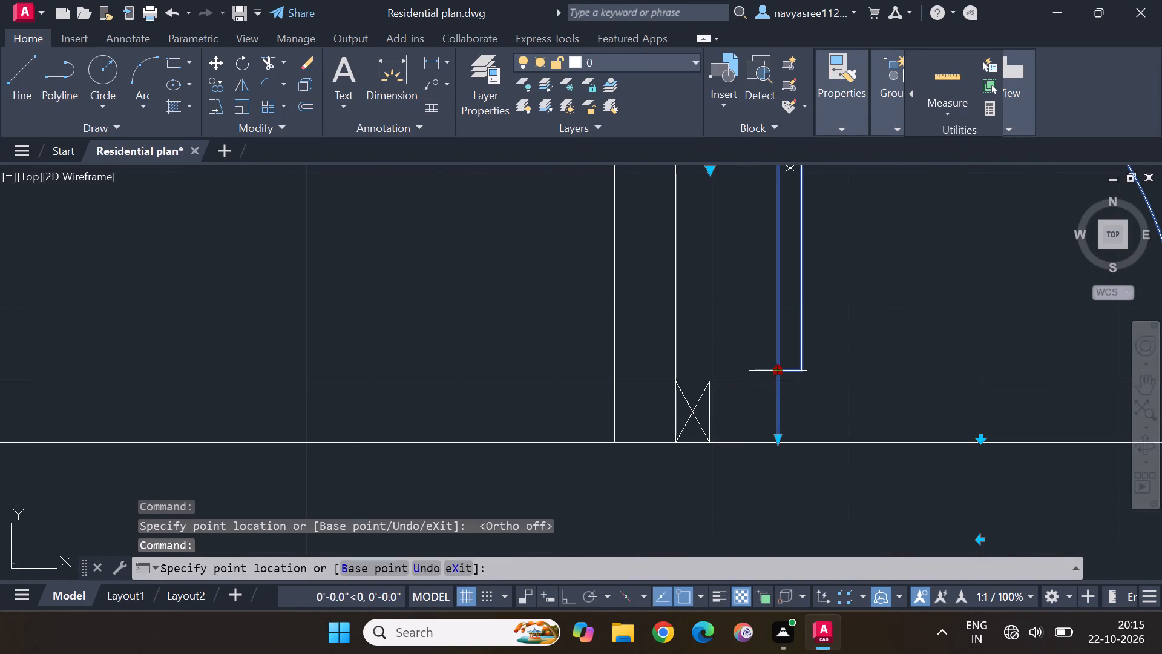
scroll(723, 375, up, 4)
middle_drag(730, 390, 781, 283)
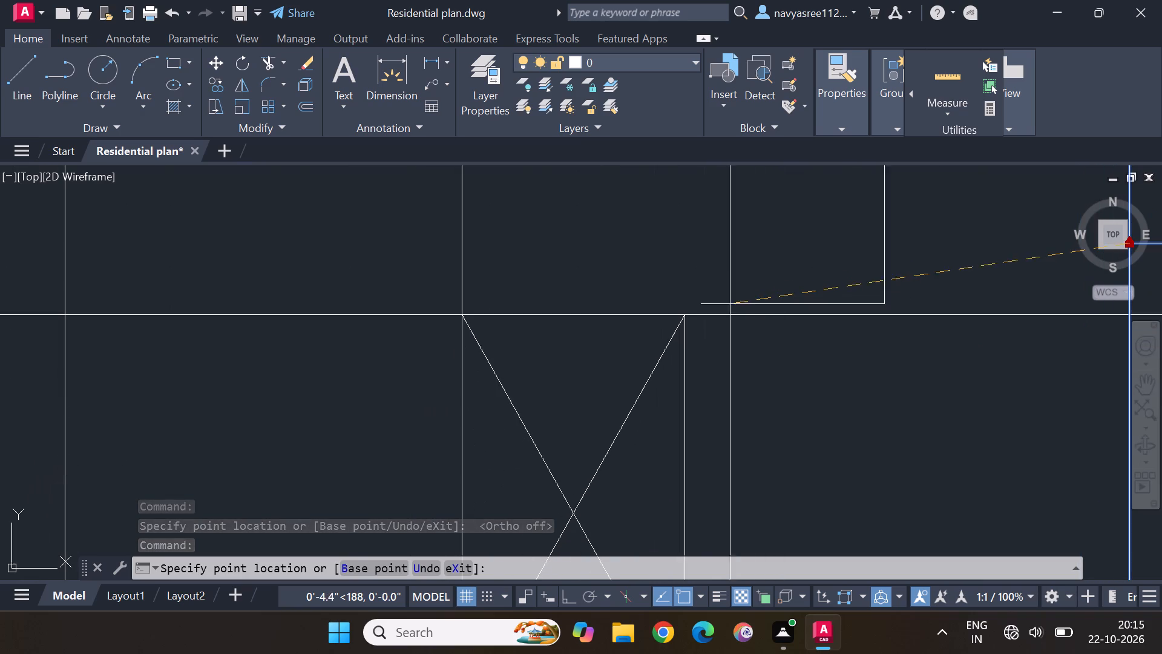
click(688, 315)
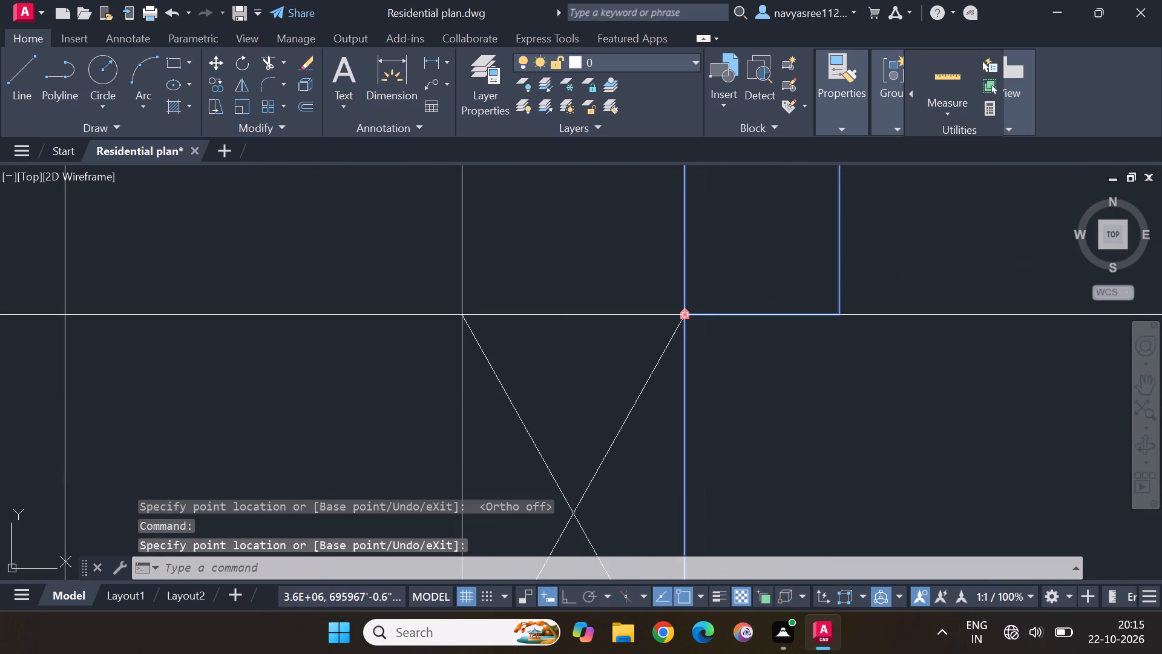
scroll(715, 305, down, 4)
scroll(810, 316, down, 2)
scroll(859, 287, down, 1)
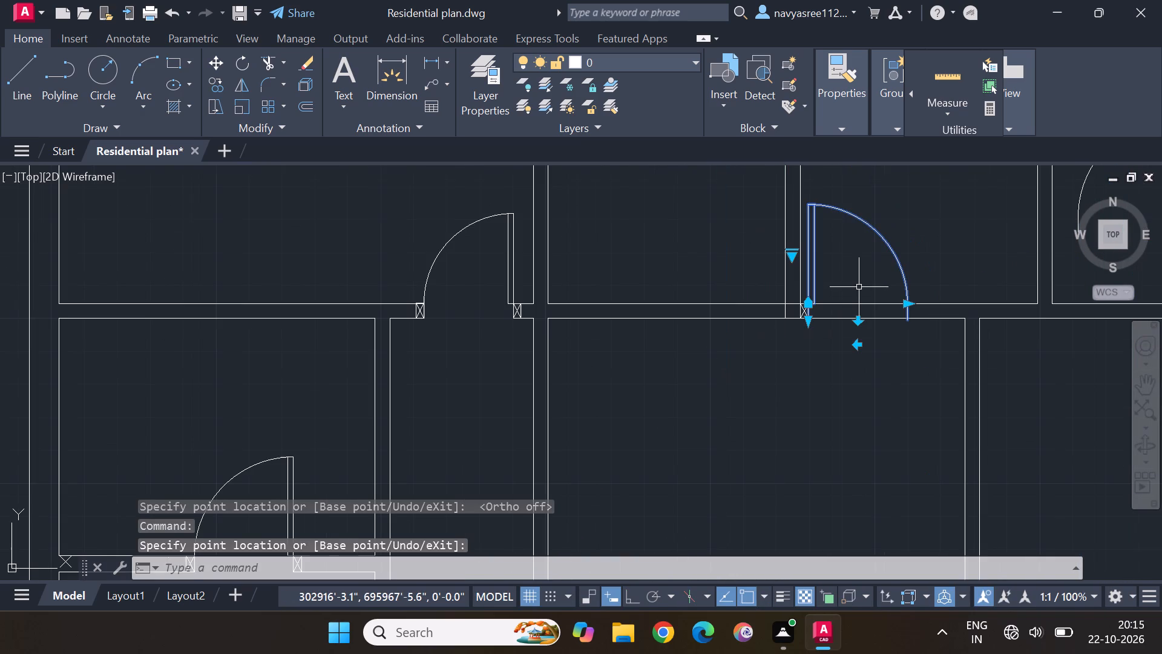
middle_drag(858, 293, 853, 325)
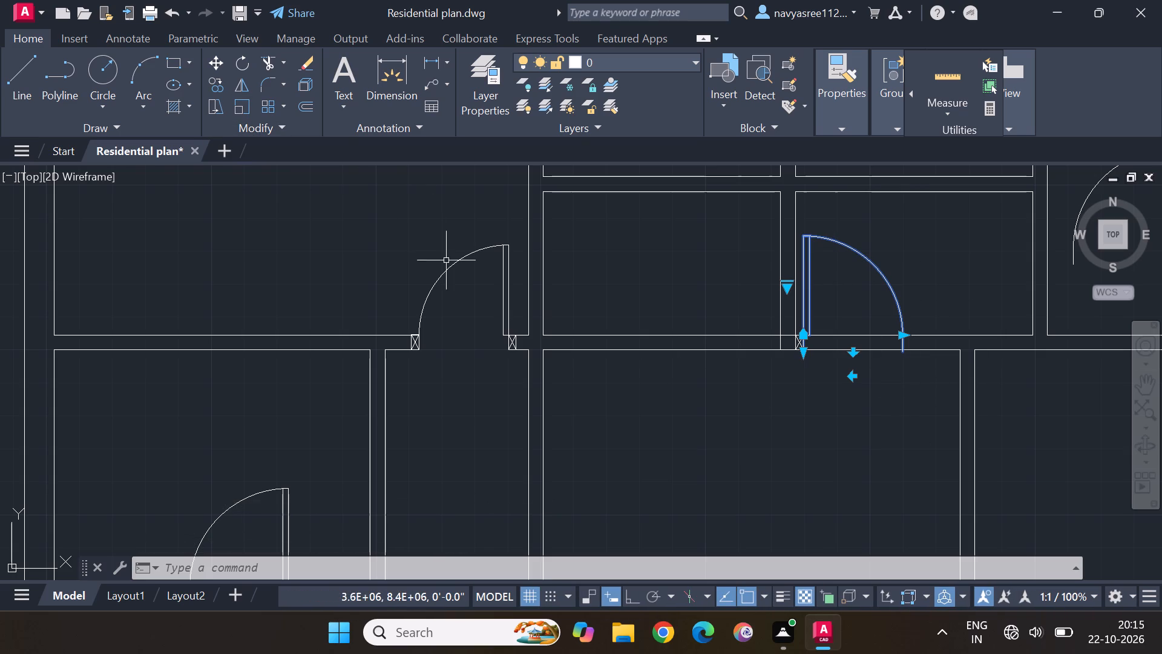
key(Escape)
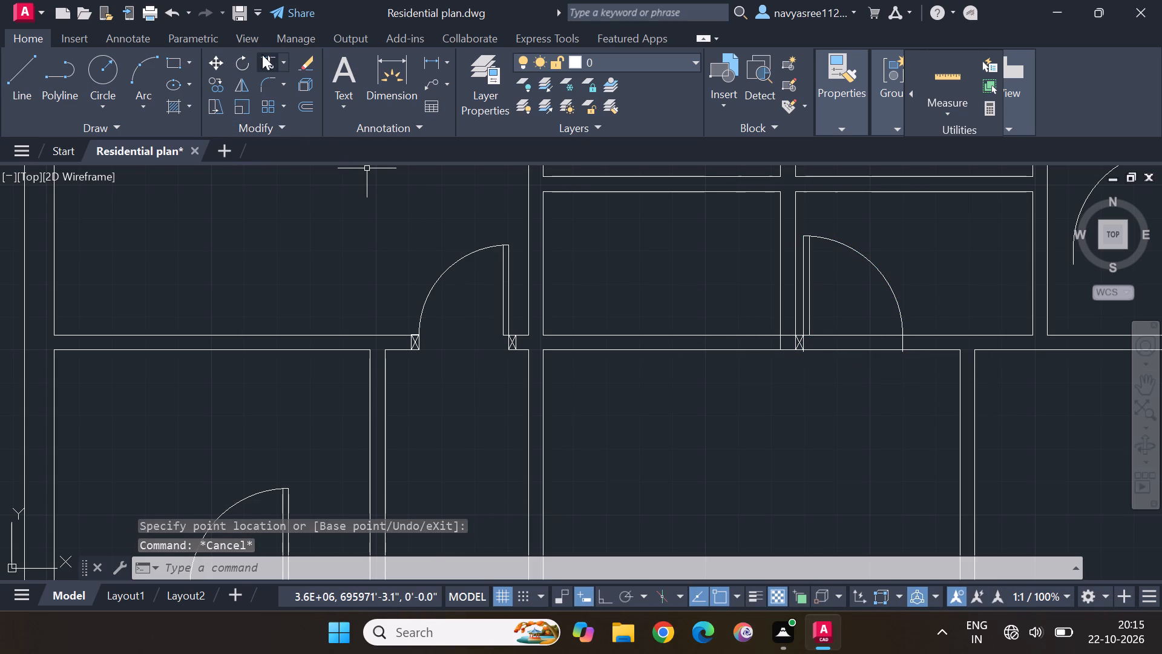
Trim both horizontal wall lines across the newly placed door's opening.
click(266, 54)
drag(846, 309, 855, 412)
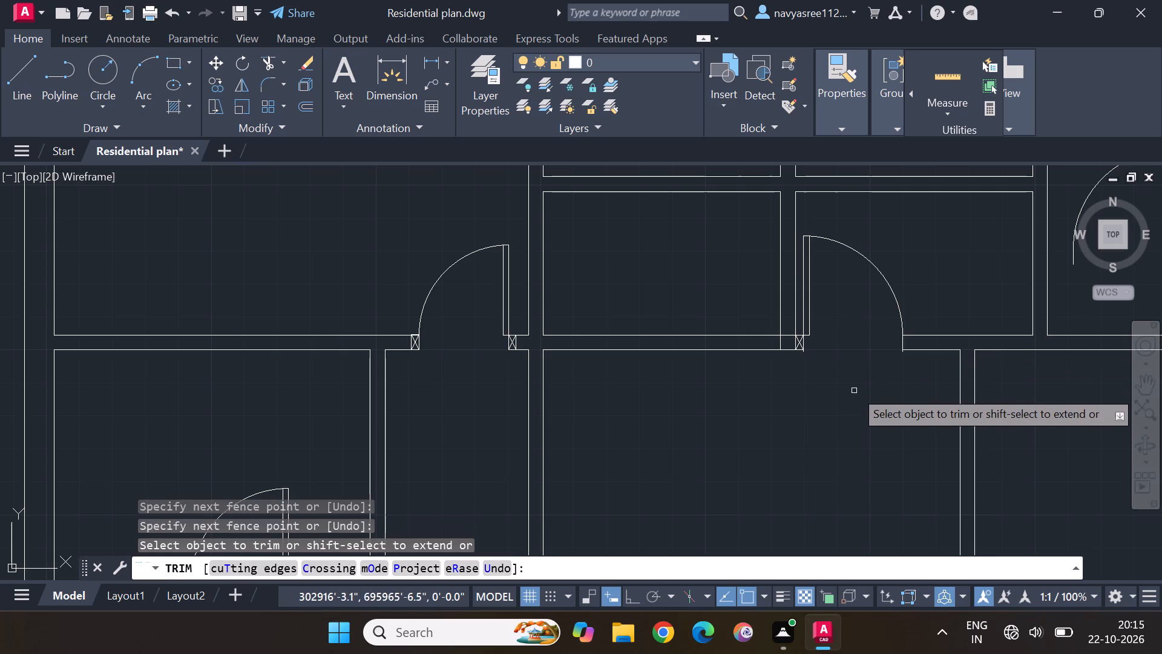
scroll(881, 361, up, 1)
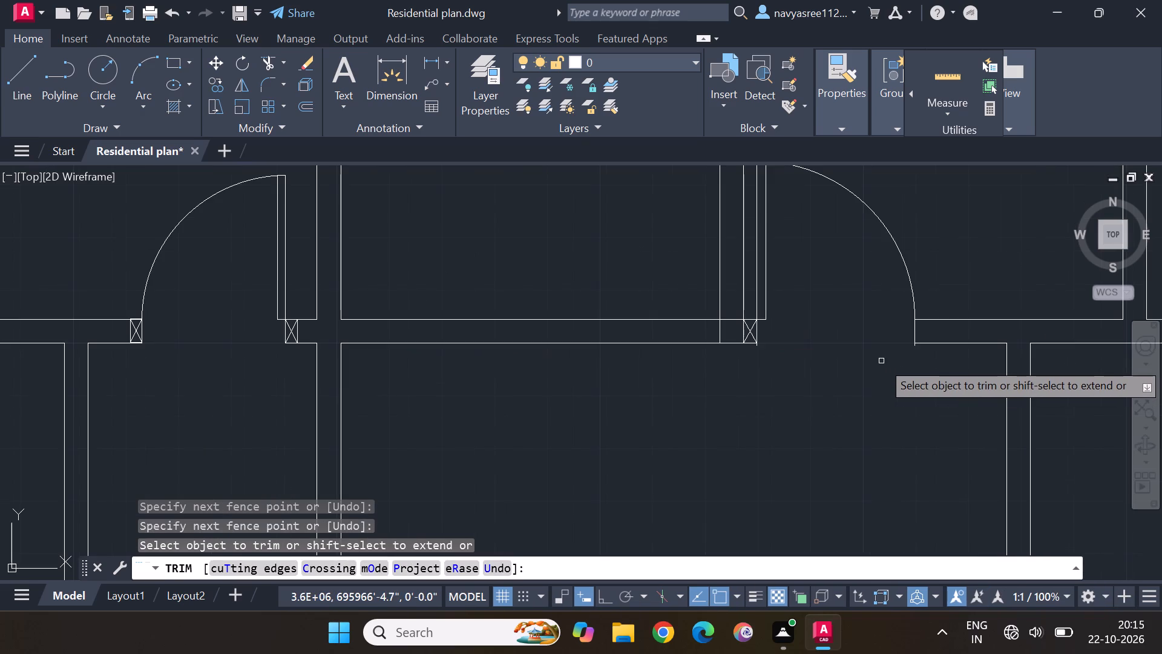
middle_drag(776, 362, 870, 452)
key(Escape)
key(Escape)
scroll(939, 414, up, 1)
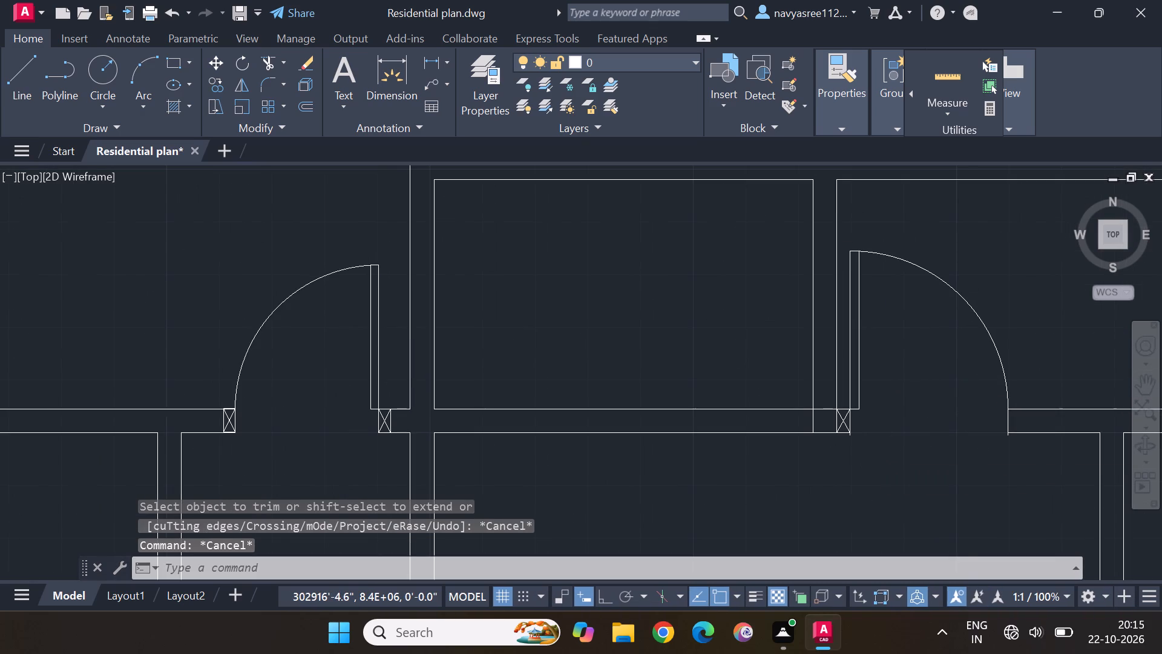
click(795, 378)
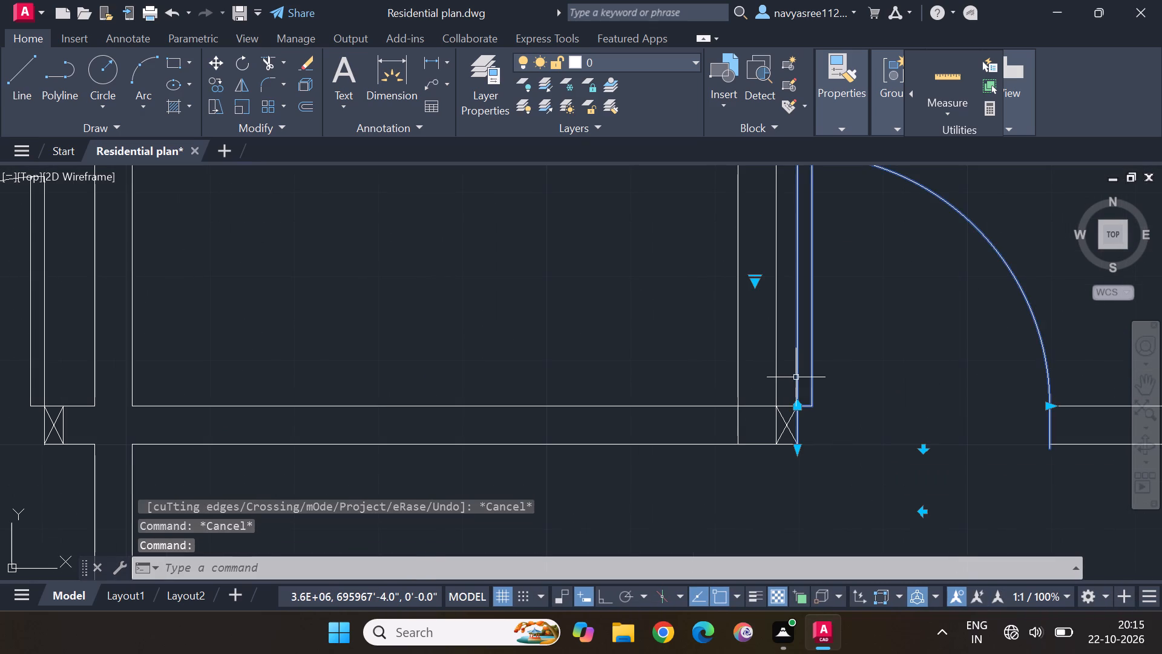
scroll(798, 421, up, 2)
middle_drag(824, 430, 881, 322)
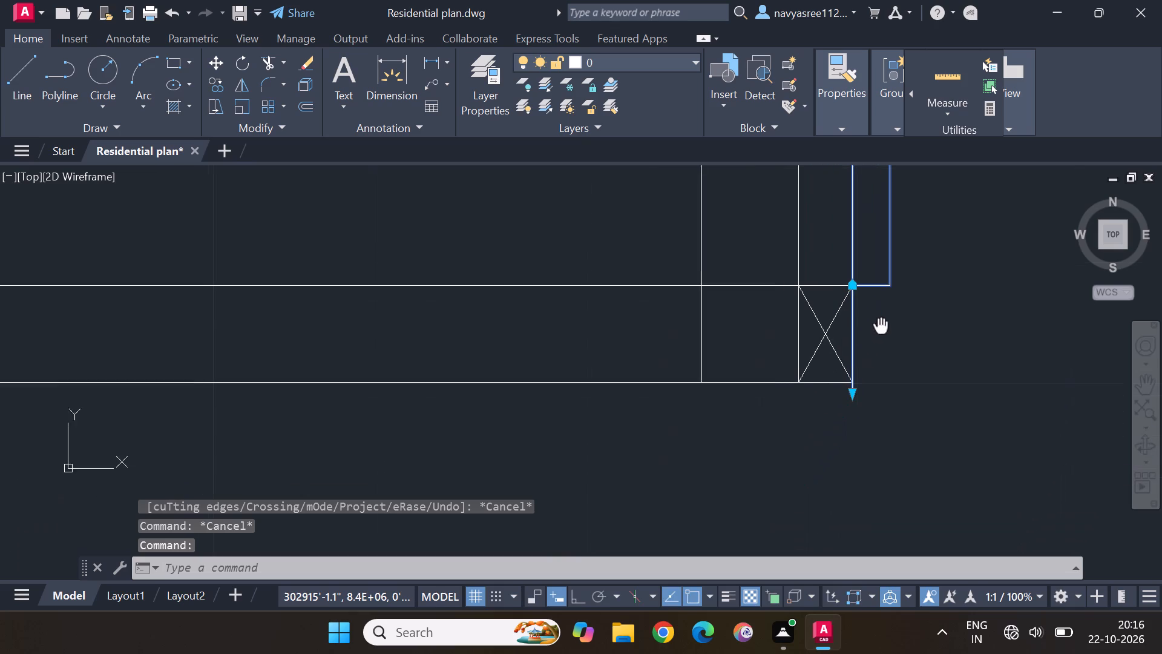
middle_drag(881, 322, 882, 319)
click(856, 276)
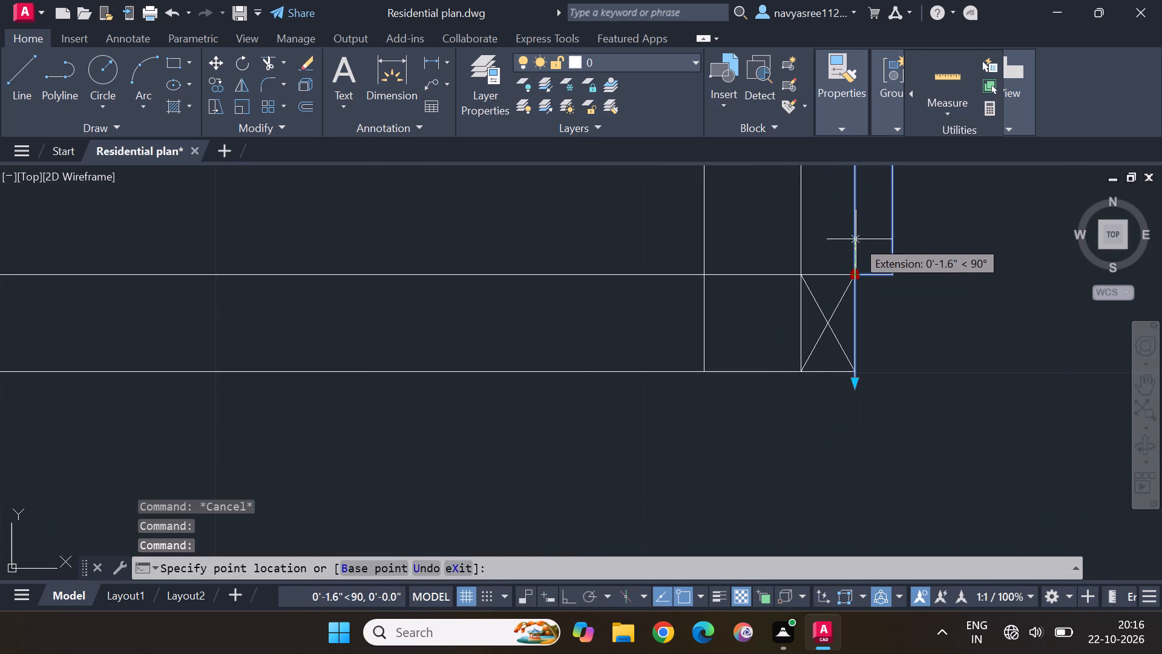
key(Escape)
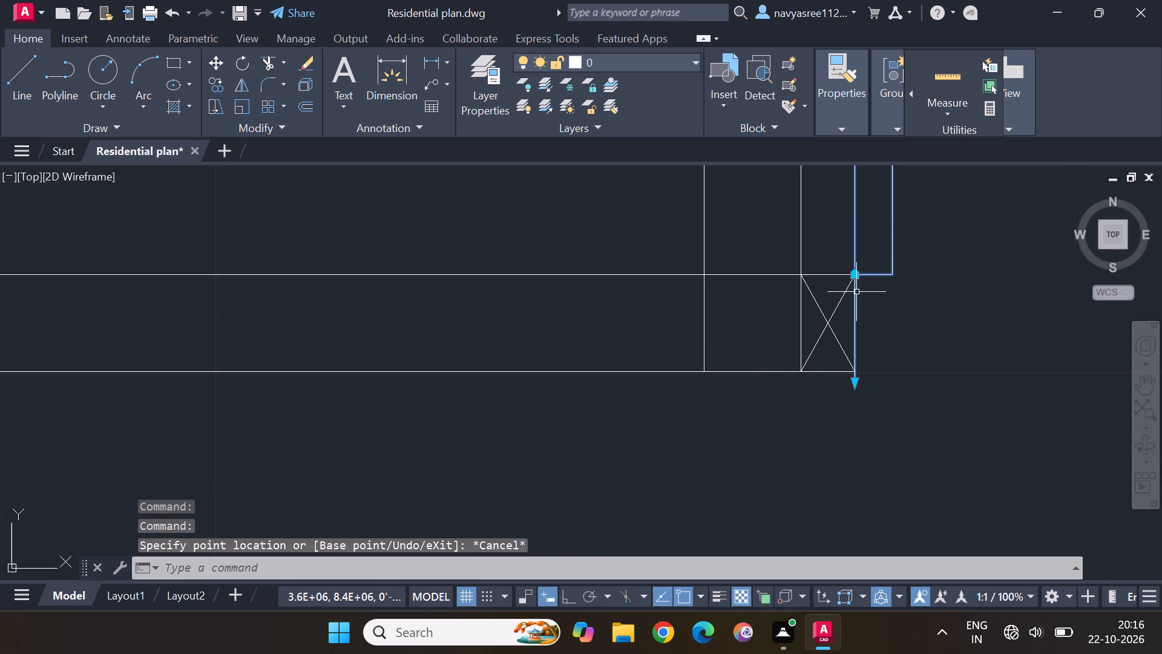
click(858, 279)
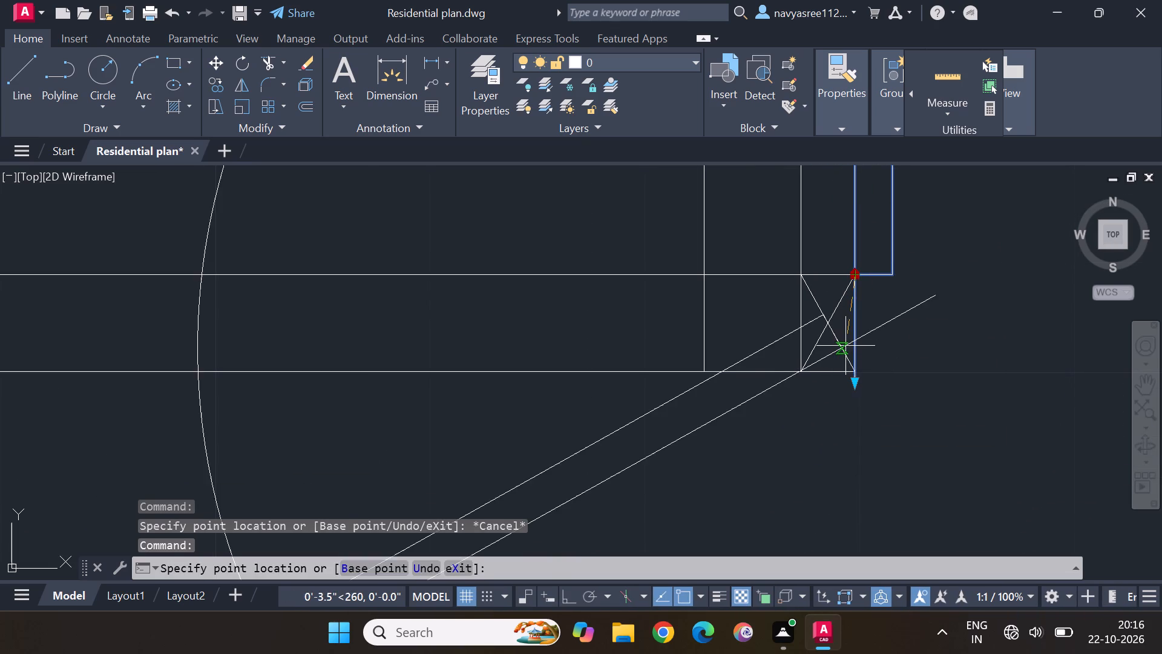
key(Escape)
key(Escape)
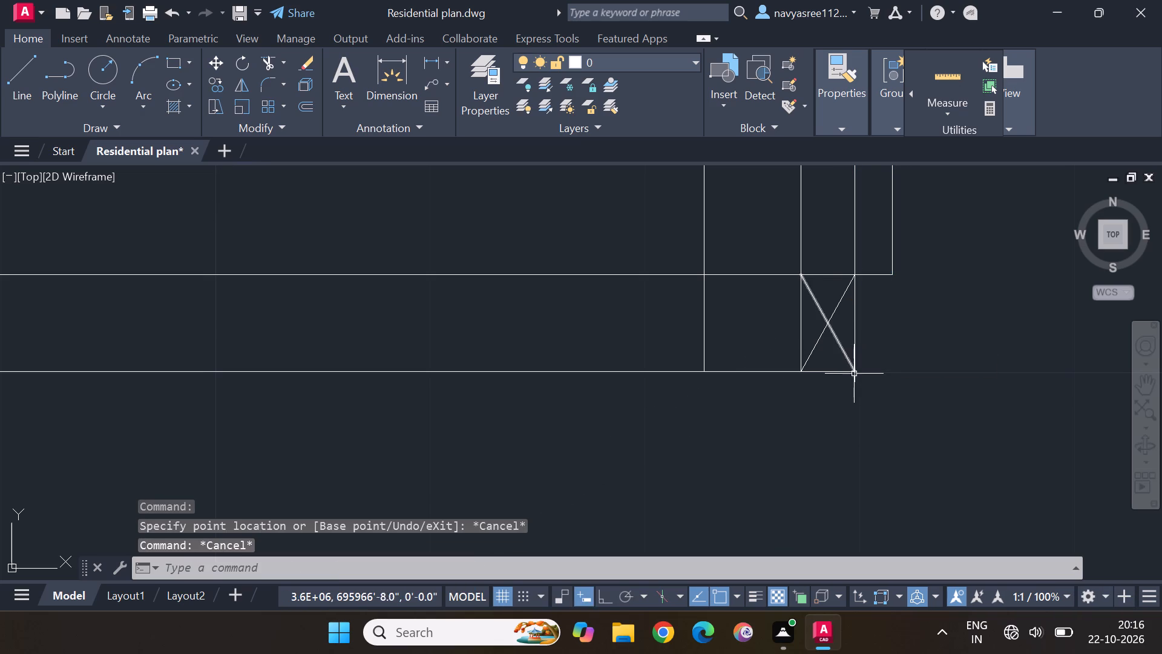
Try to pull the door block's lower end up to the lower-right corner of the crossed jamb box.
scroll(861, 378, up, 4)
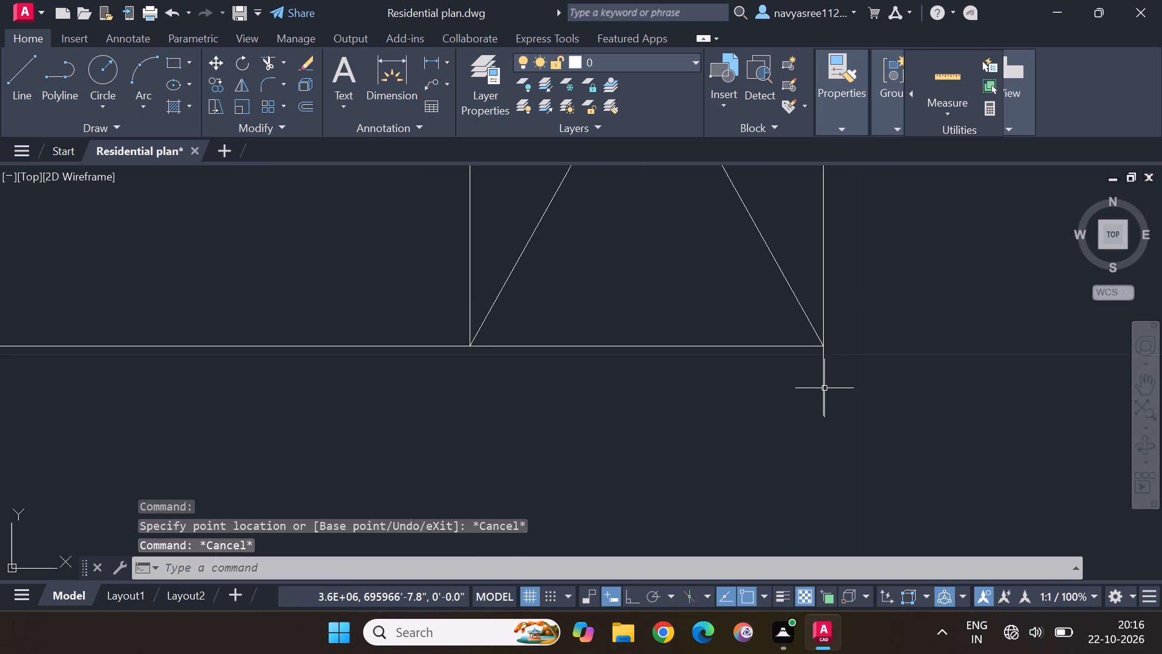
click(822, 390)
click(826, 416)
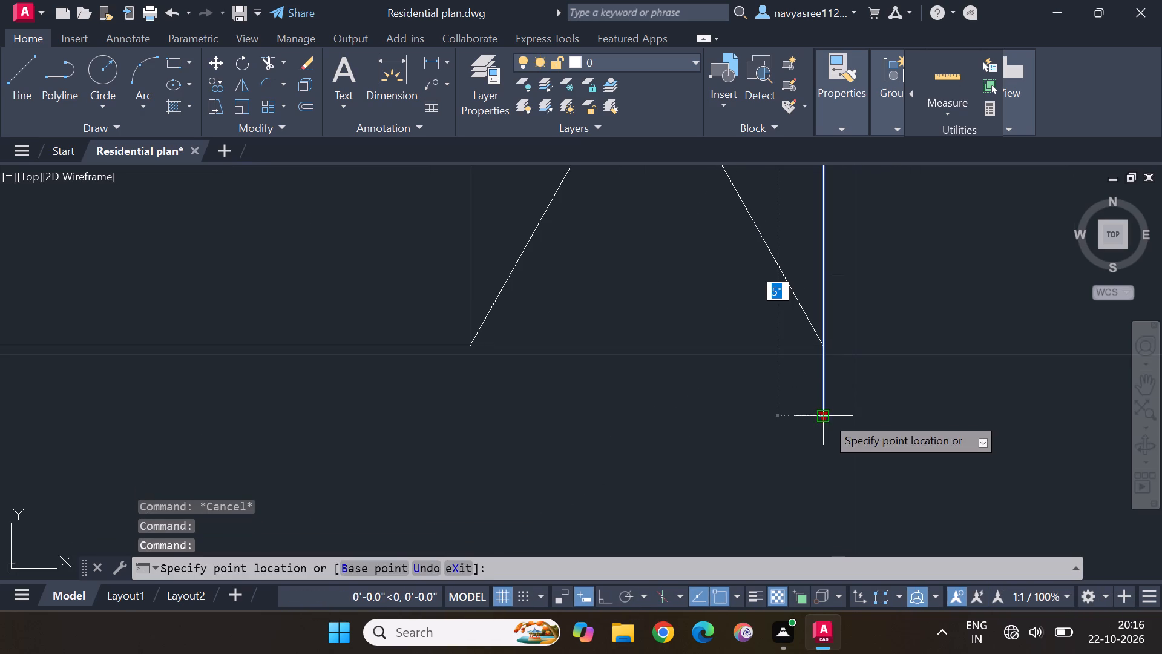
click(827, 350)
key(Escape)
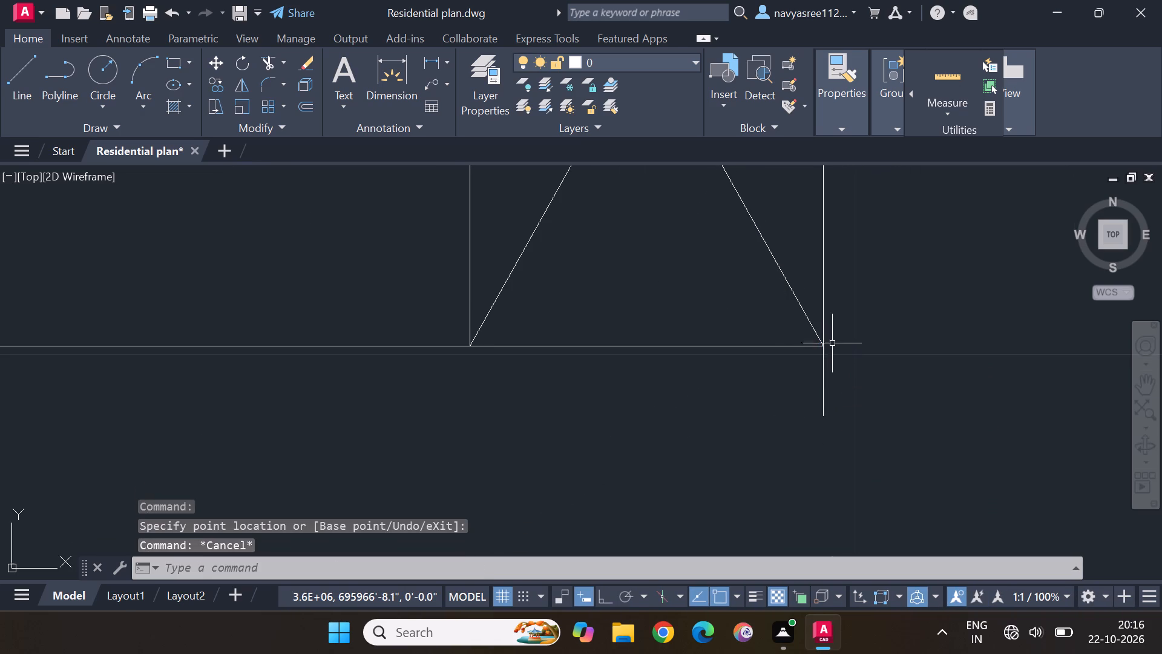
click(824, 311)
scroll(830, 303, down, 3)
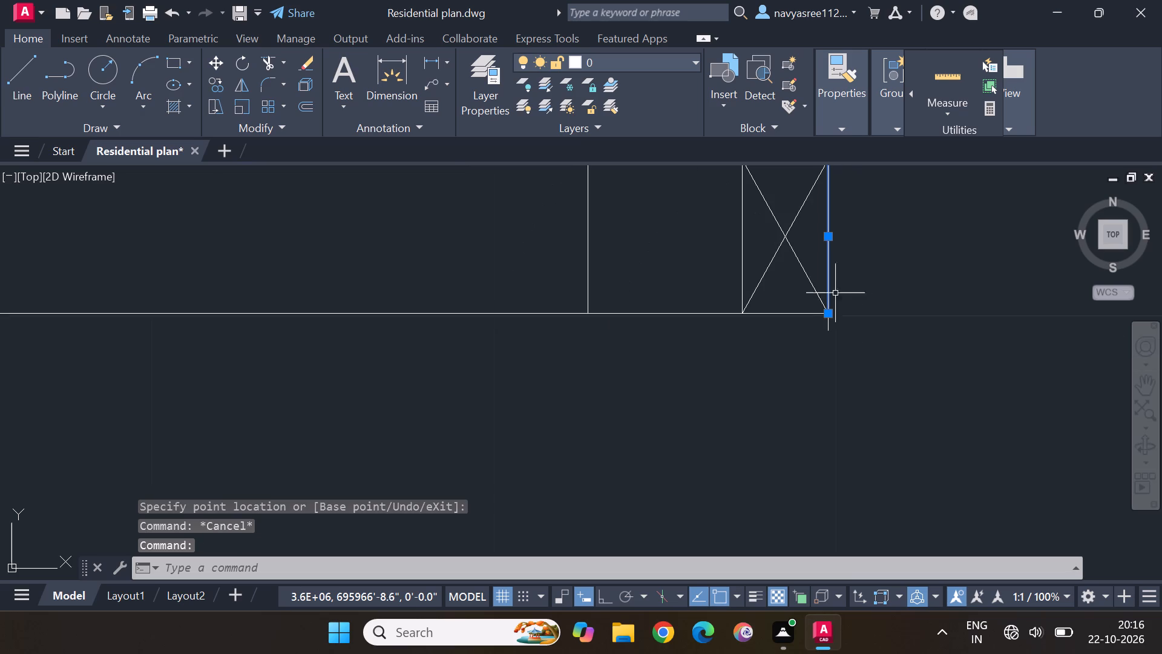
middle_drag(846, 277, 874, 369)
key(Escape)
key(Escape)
Shift the door block slightly upward by its hinge point until its lower end meets the jamb box's lower-right corner.
click(882, 253)
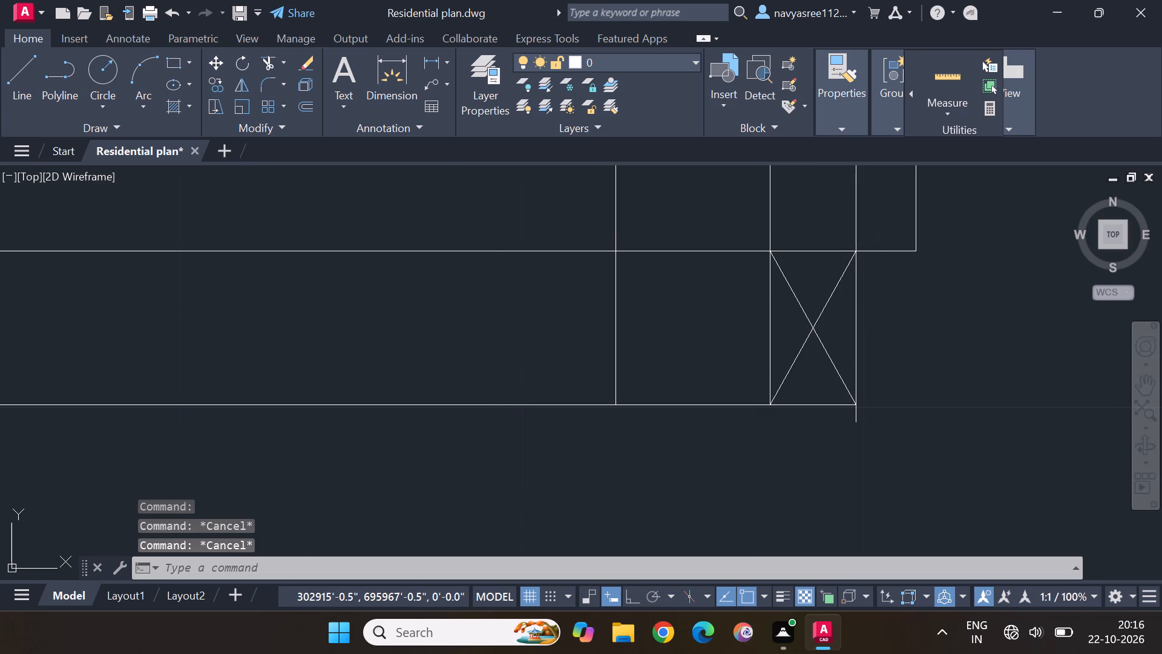
click(857, 251)
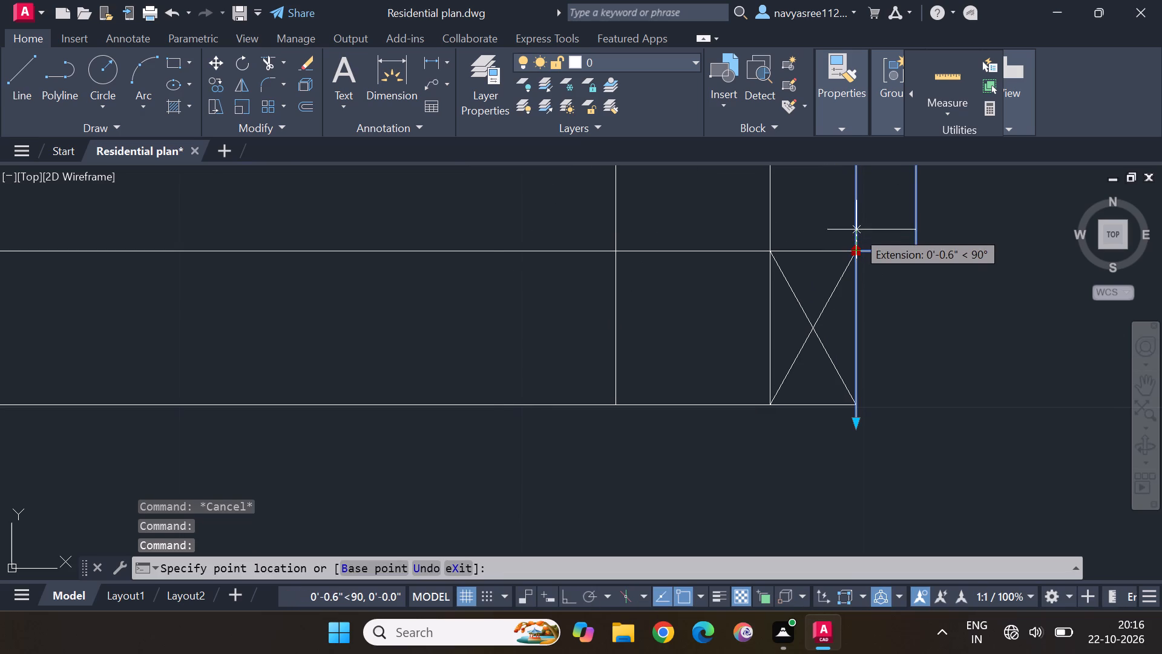
click(856, 223)
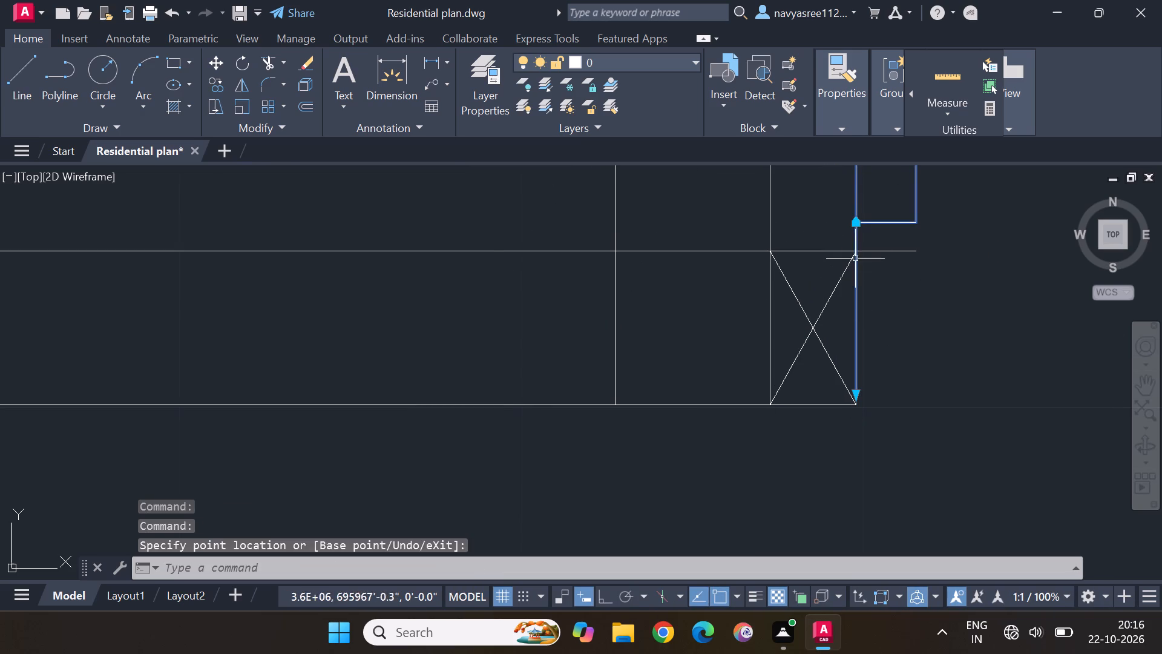
click(860, 226)
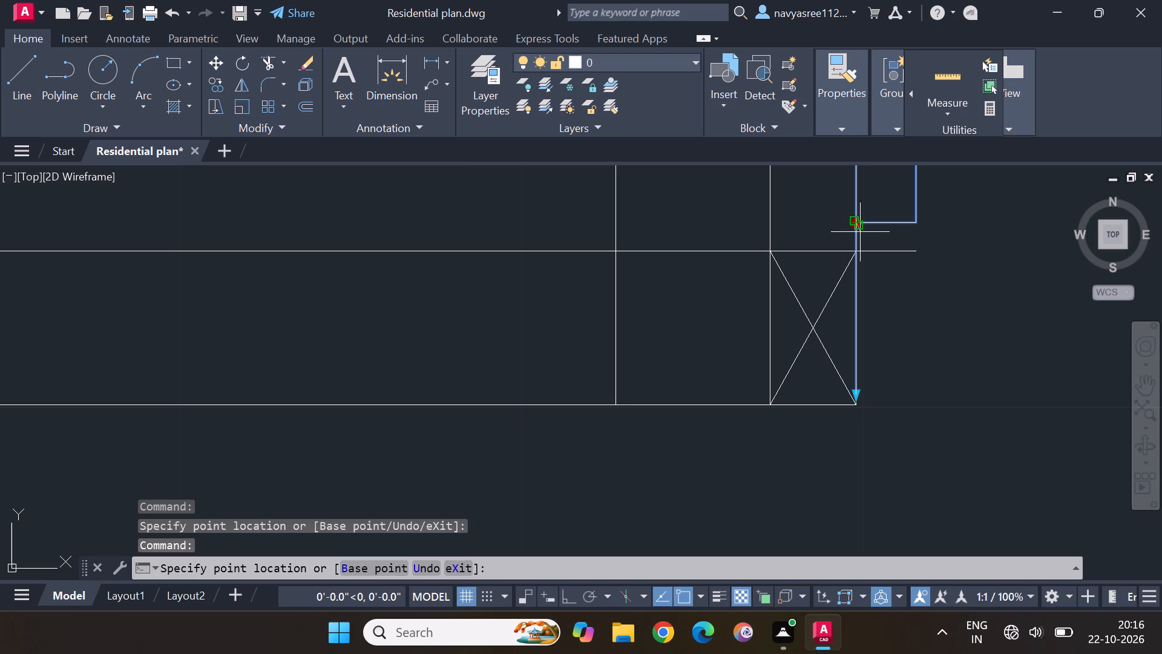
scroll(853, 242, up, 1)
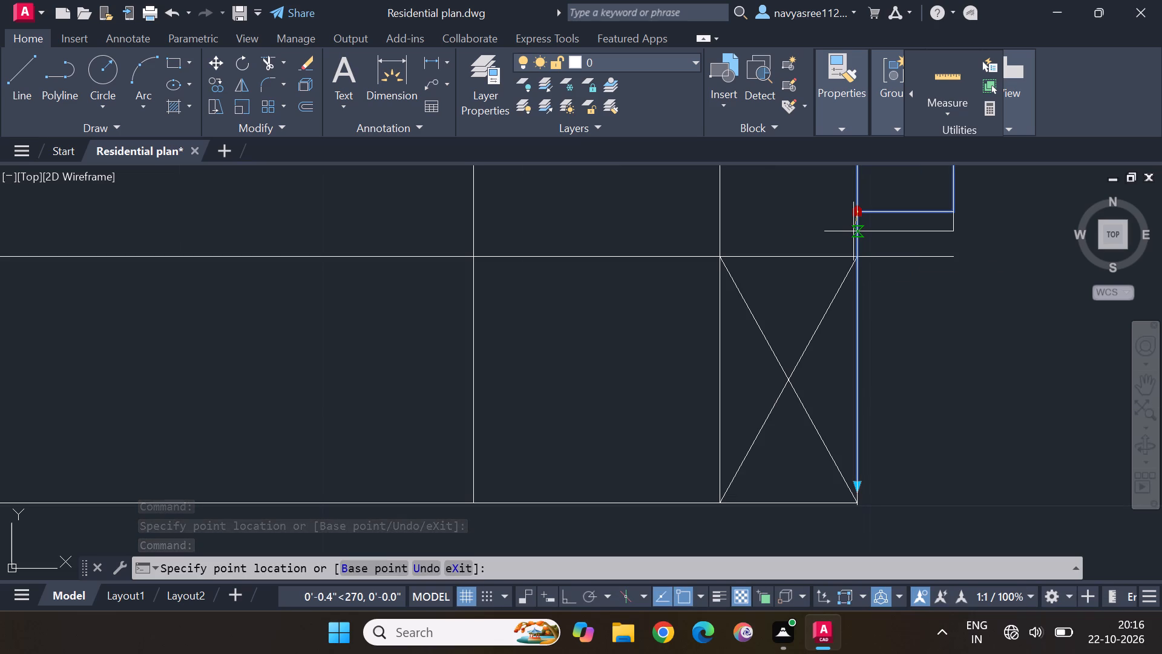
click(853, 230)
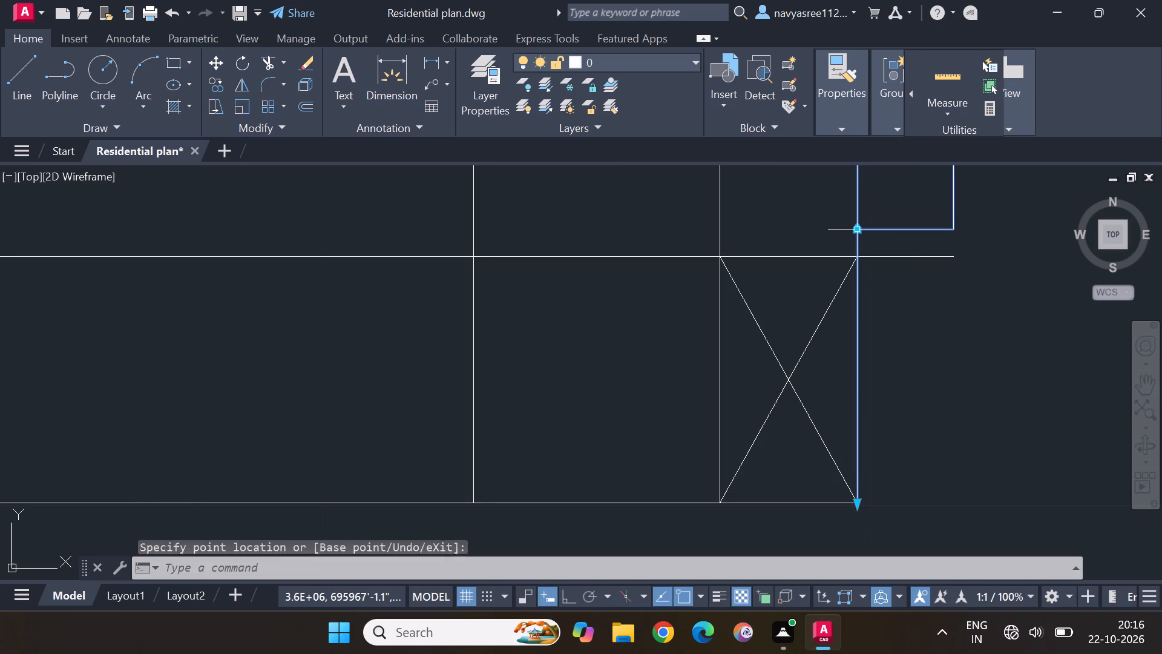
key(Escape)
Trim the short stub of the upper wall line projecting past the crossed jamb box beneath the door leaf.
scroll(902, 256, down, 2)
middle_drag(960, 319, 857, 362)
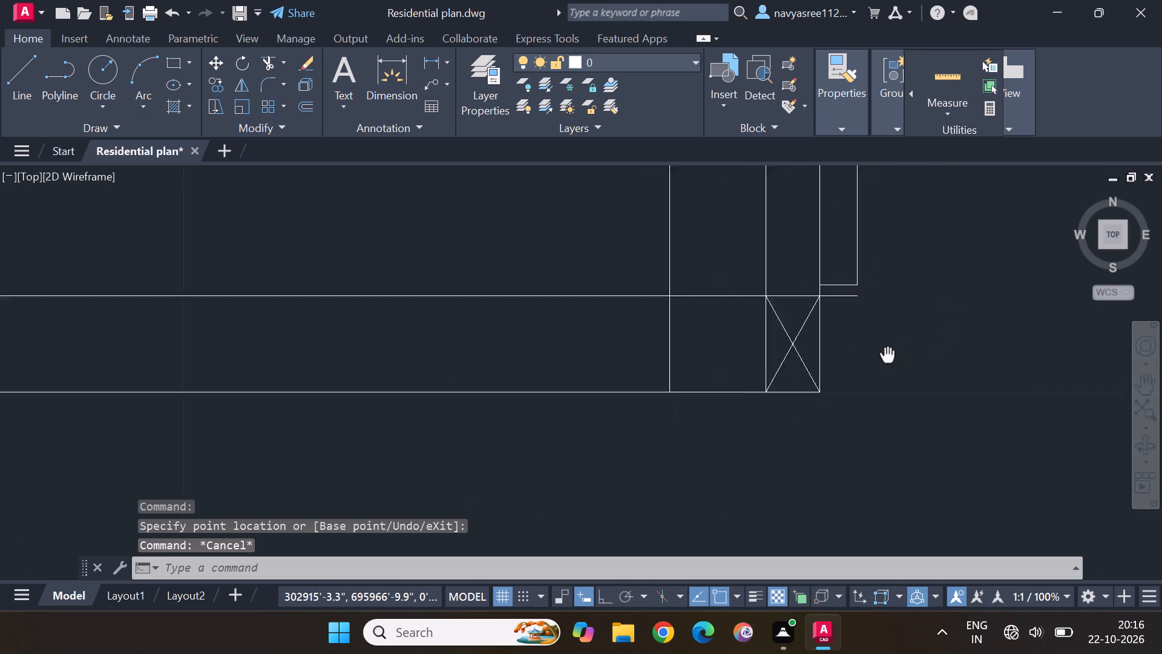
middle_drag(857, 362, 791, 381)
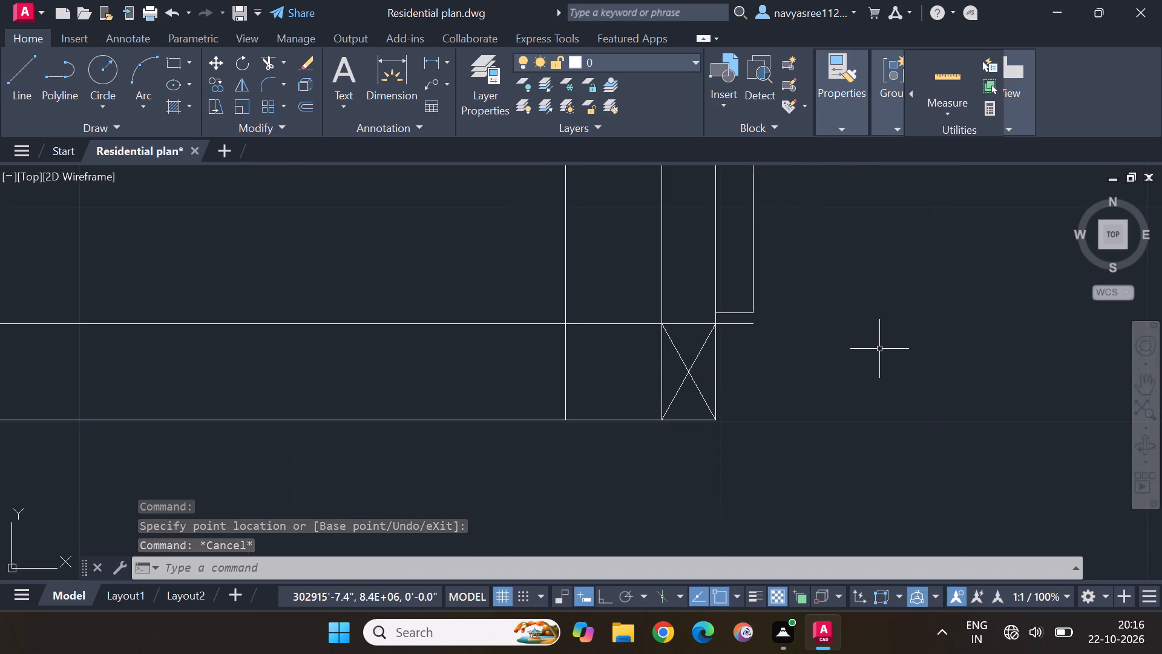
click(267, 61)
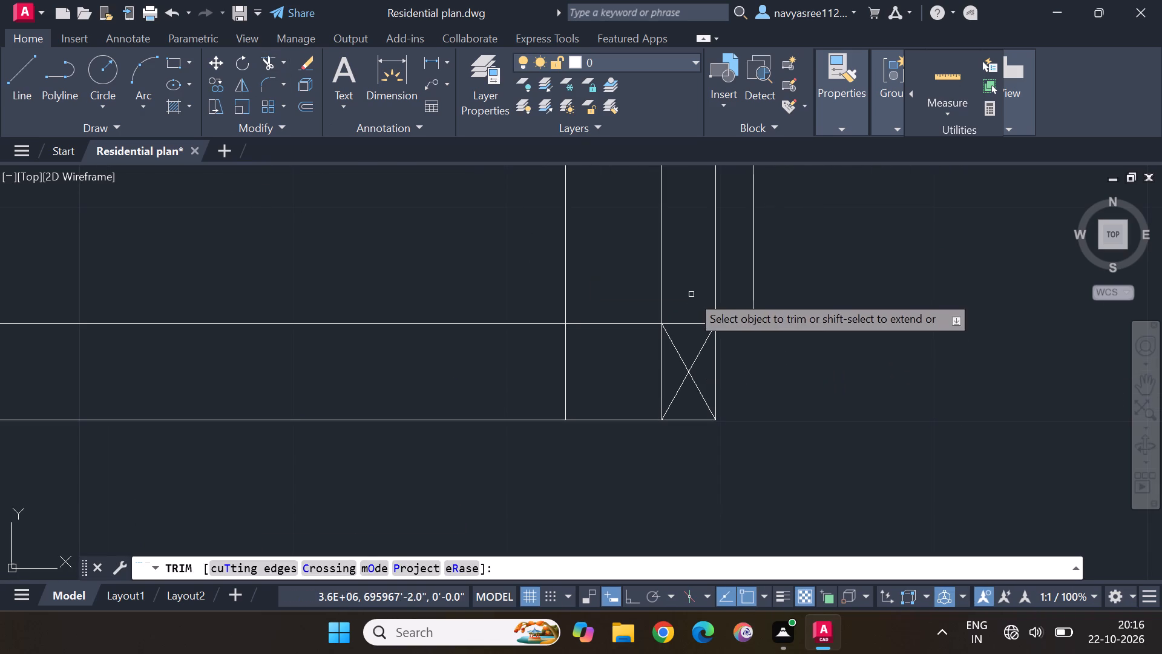
click(734, 323)
drag(734, 323, 740, 339)
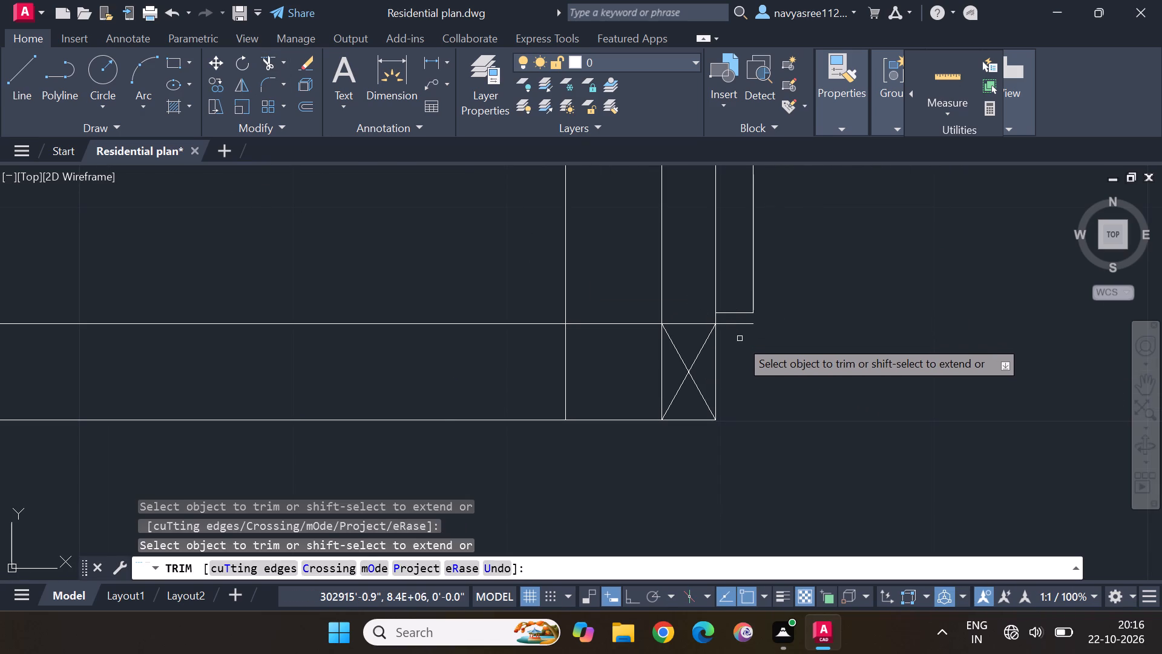
drag(740, 339, 740, 336)
drag(740, 320, 741, 333)
key(Escape)
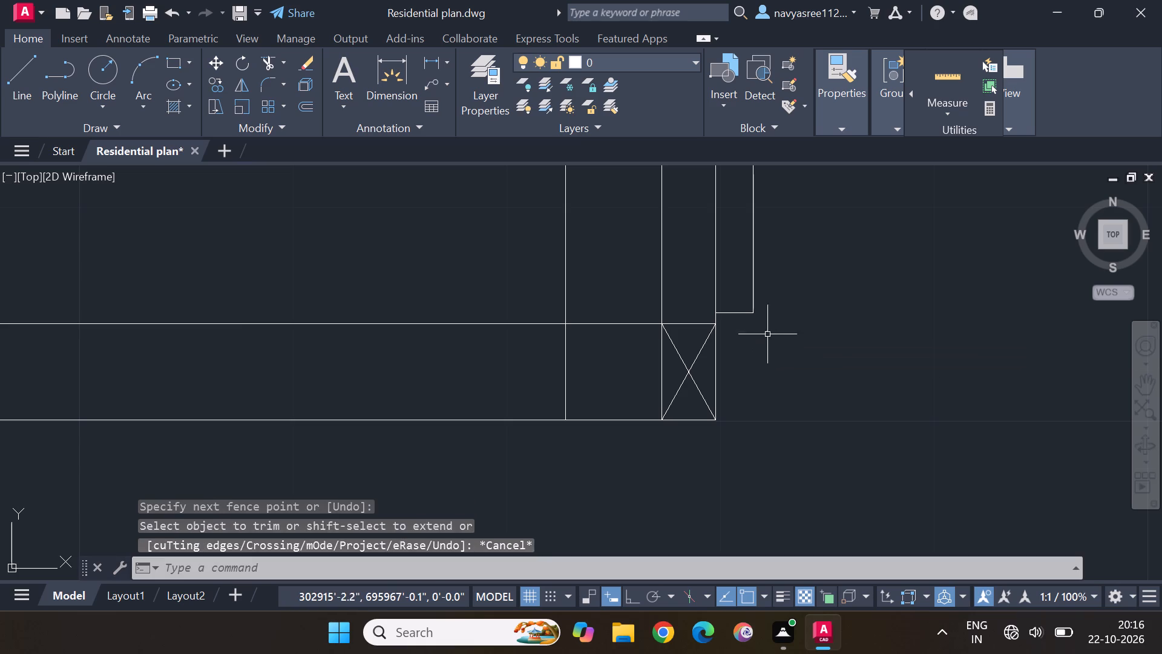
key(Escape)
With Ortho on, outline a jamb box at the door's latch side, about 1.9" along the upper wall line and down to the lower one.
scroll(852, 333, down, 2)
middle_drag(929, 357, 658, 378)
key(Escape)
key(Escape)
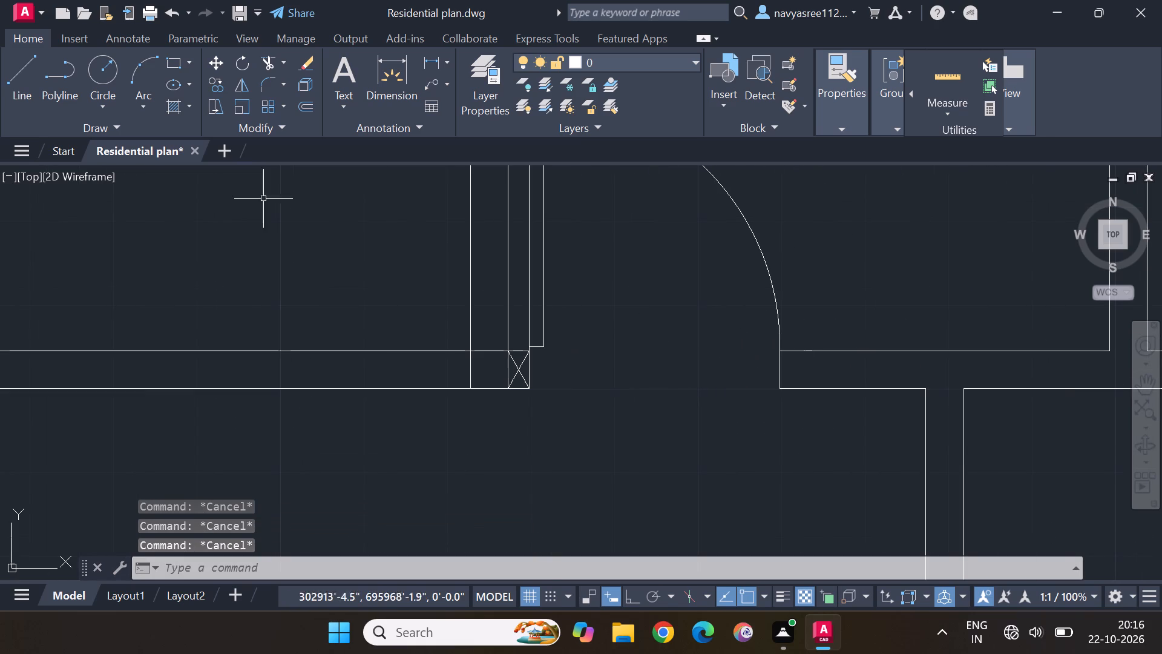
drag(25, 62, 29, 68)
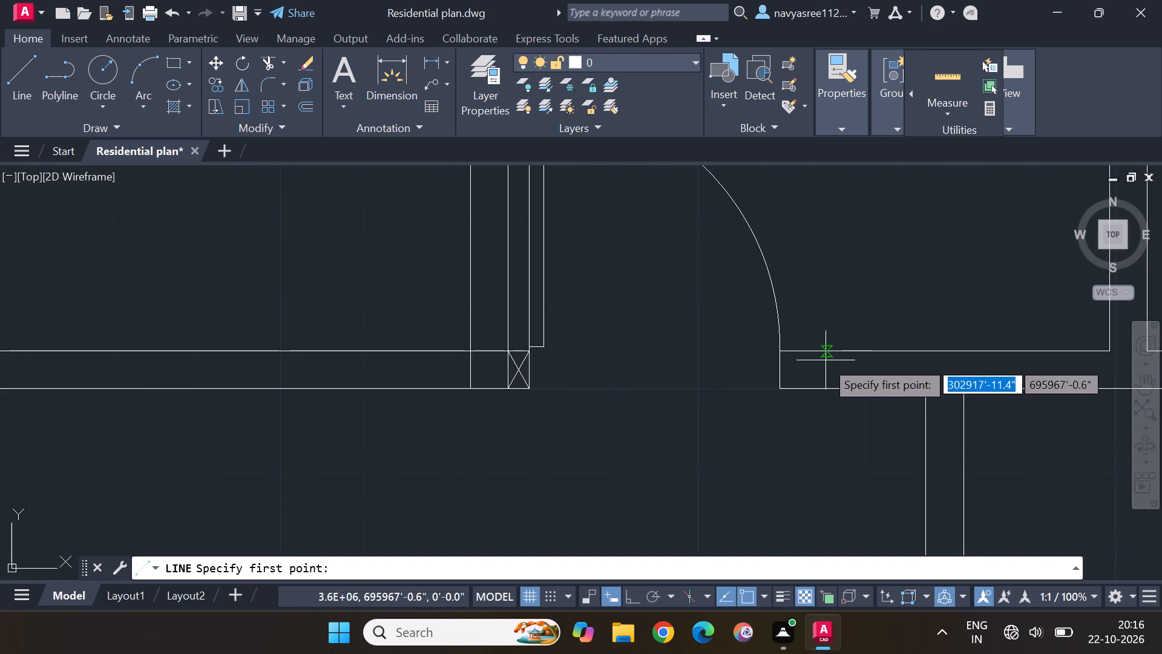
click(783, 352)
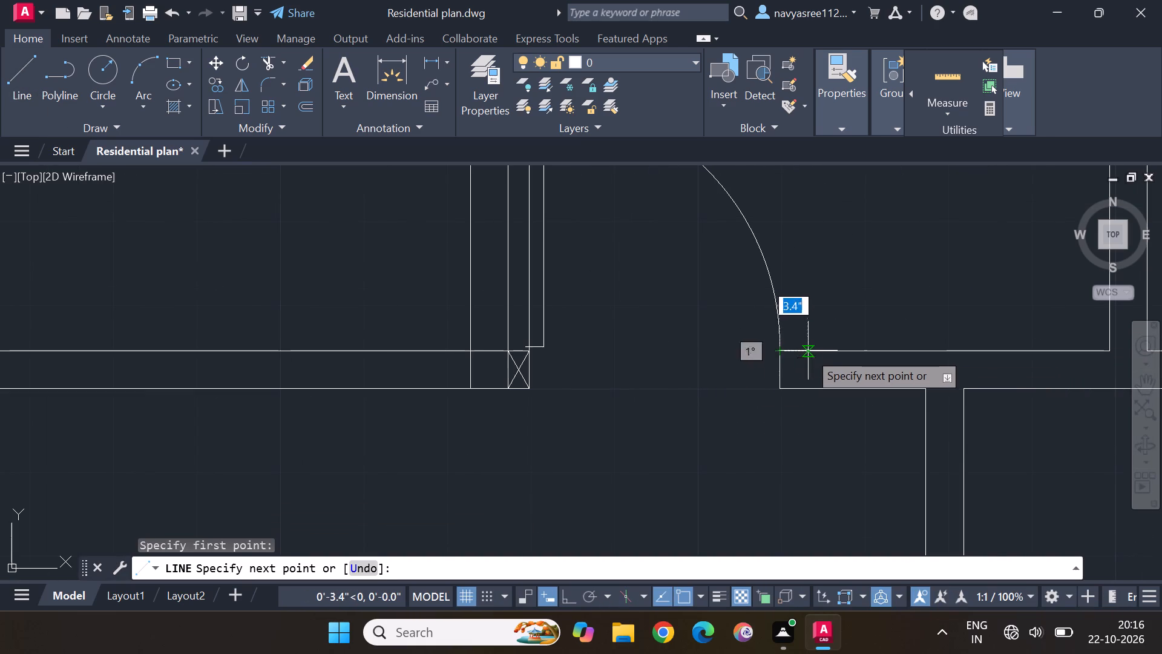
scroll(807, 354, up, 2)
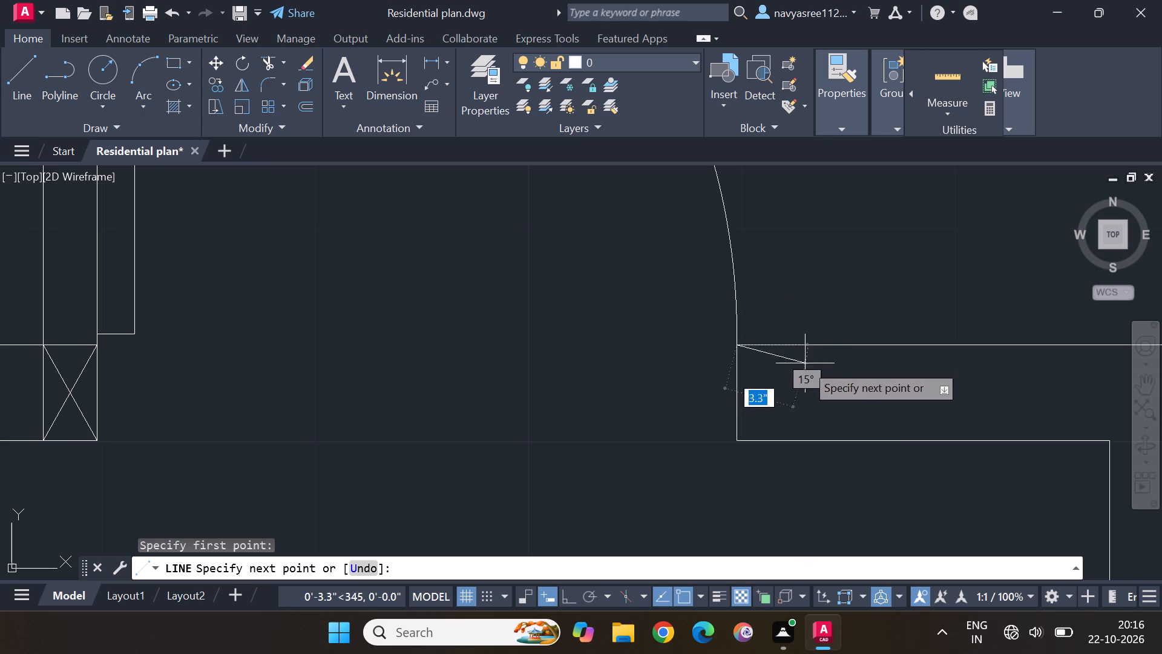
click(573, 601)
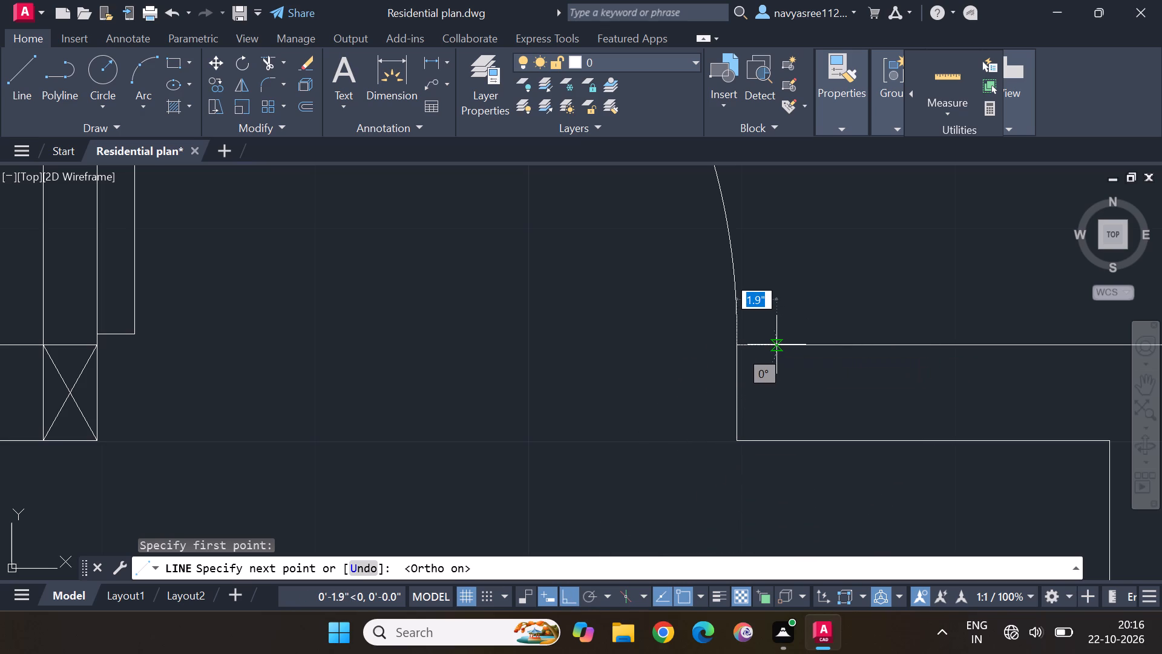
click(776, 345)
click(783, 441)
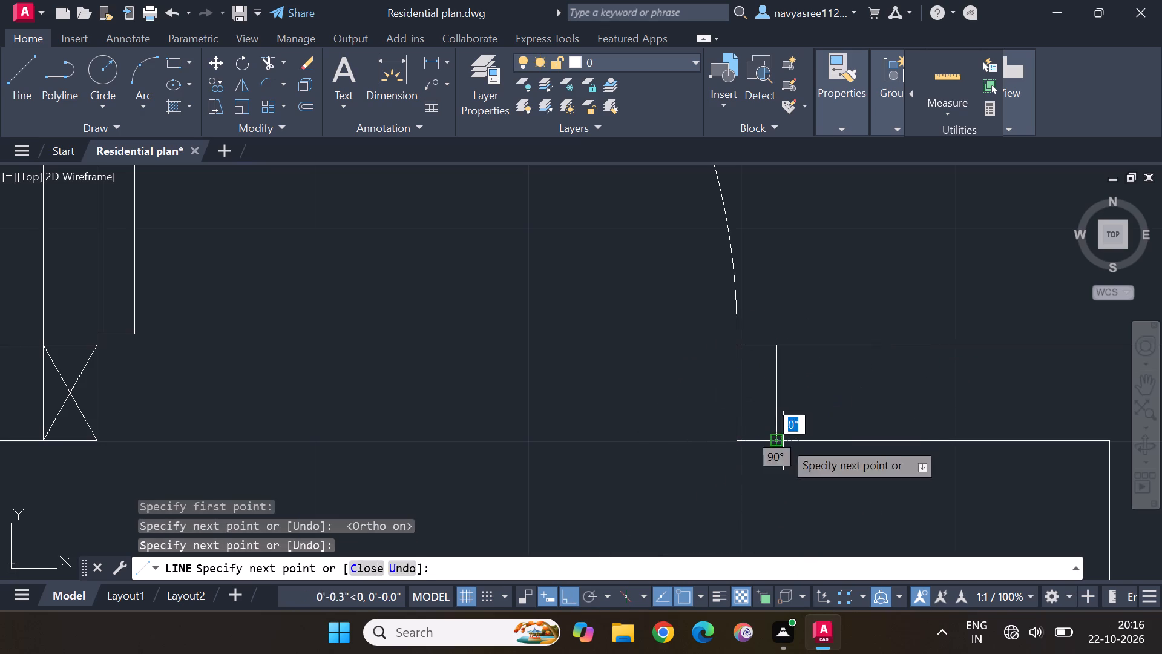
key(Escape)
Draw two crossing diagonals between opposite corners of the new latch-side jamb box.
click(15, 72)
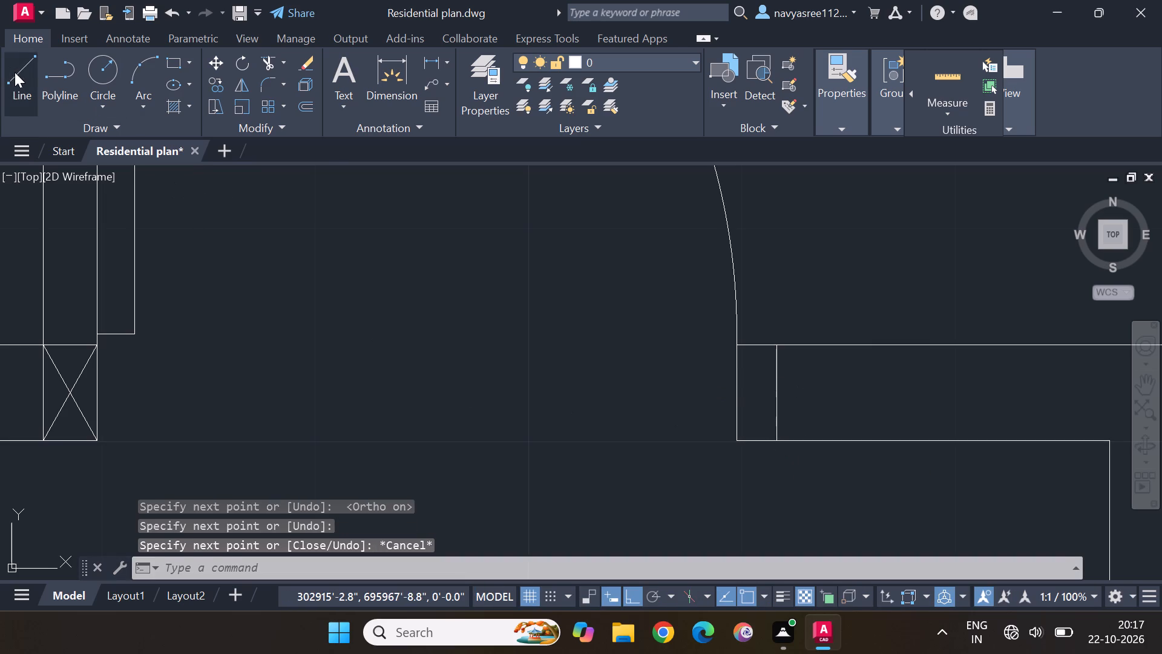
click(738, 348)
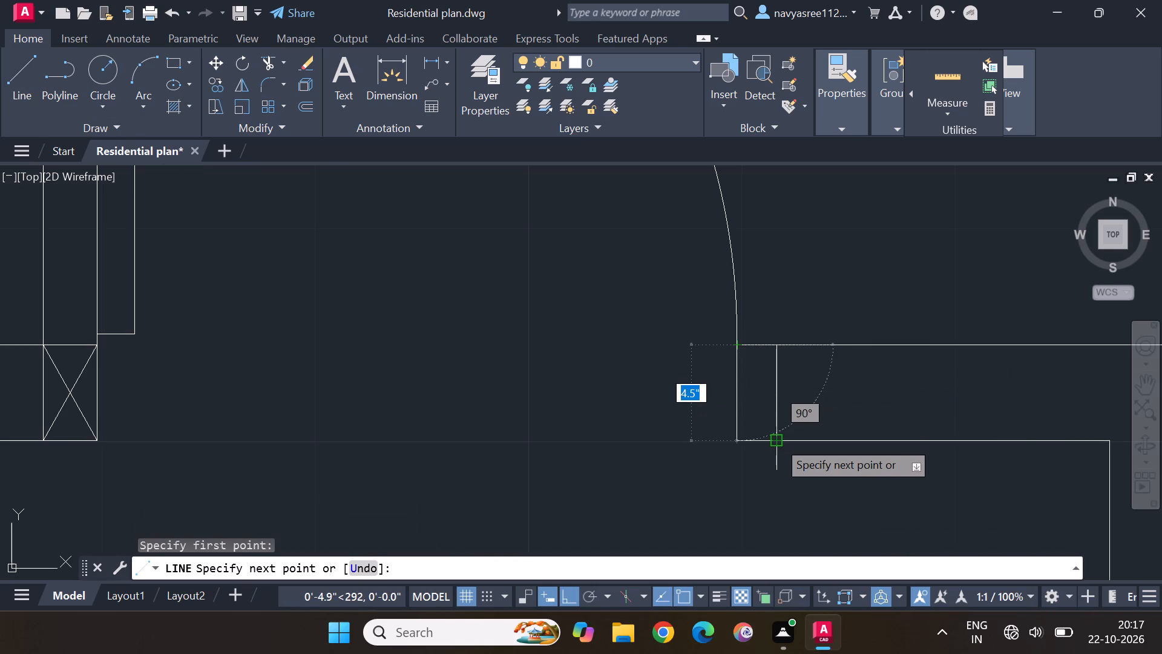
click(777, 440)
key(Escape)
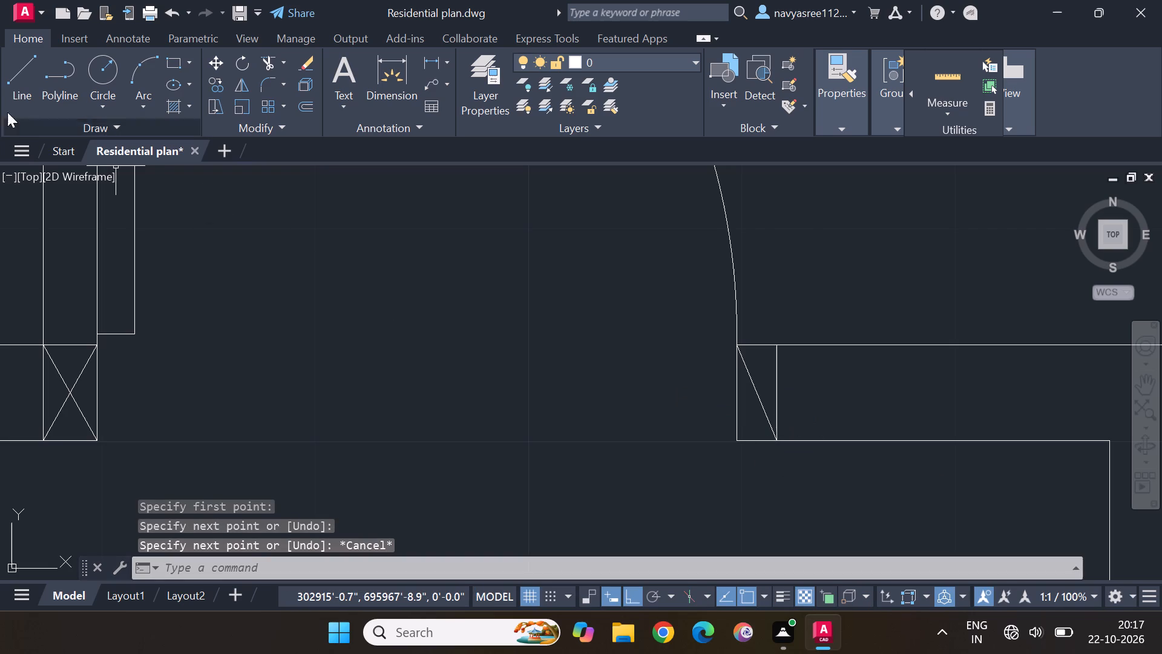
drag(24, 62, 28, 68)
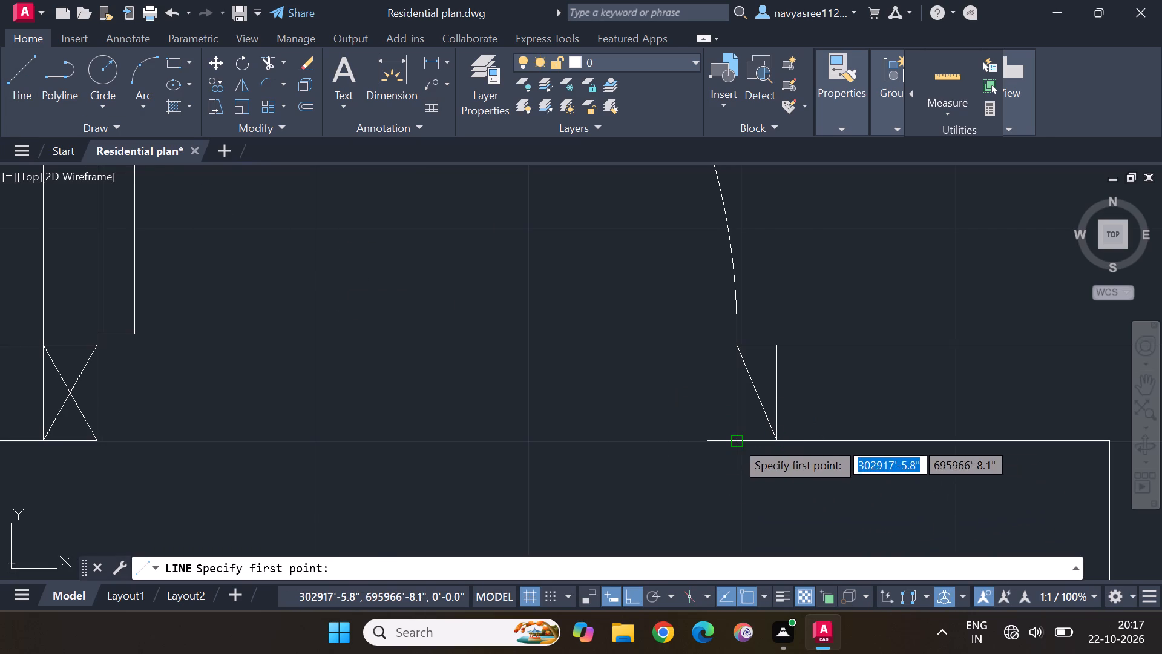
click(735, 440)
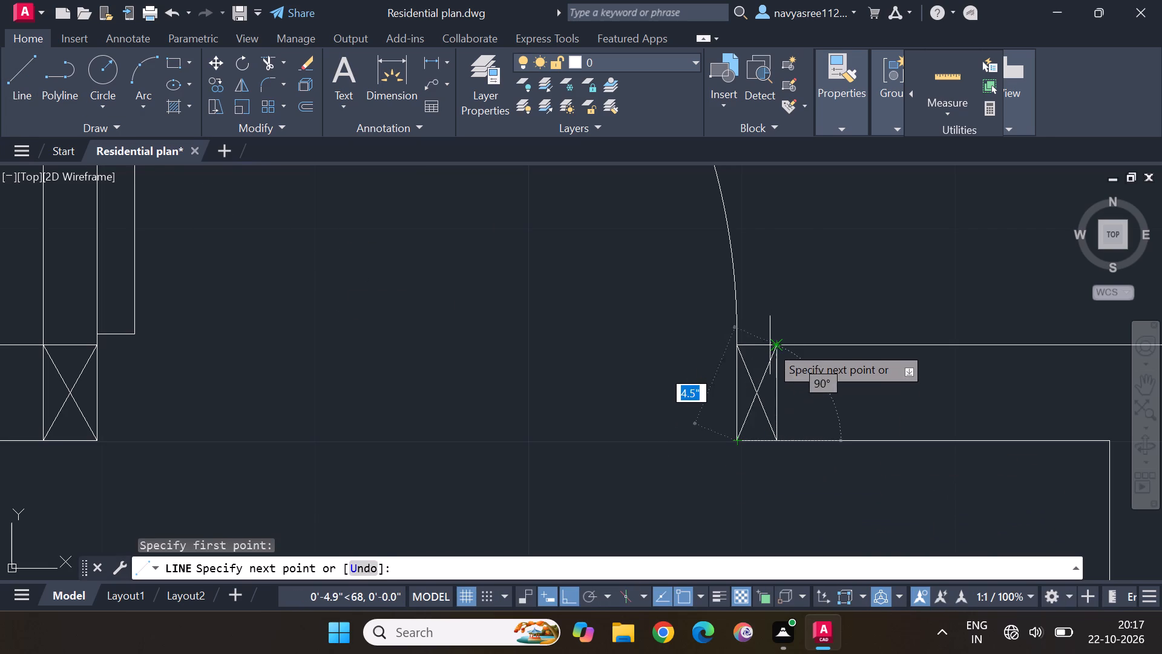
click(773, 345)
key(Escape)
key(Escape)
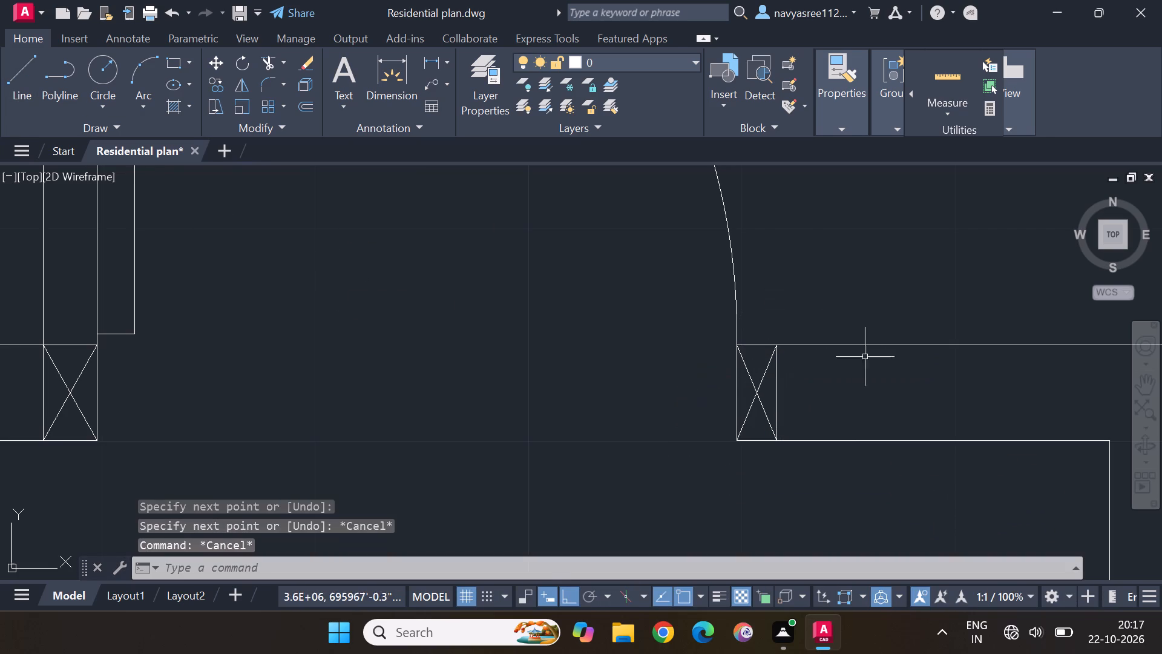
With Ortho off, move the spare door block by its hinge point into the room above the one with the just-fitted door, near its bottom wall.
key(Escape)
scroll(887, 372, down, 4)
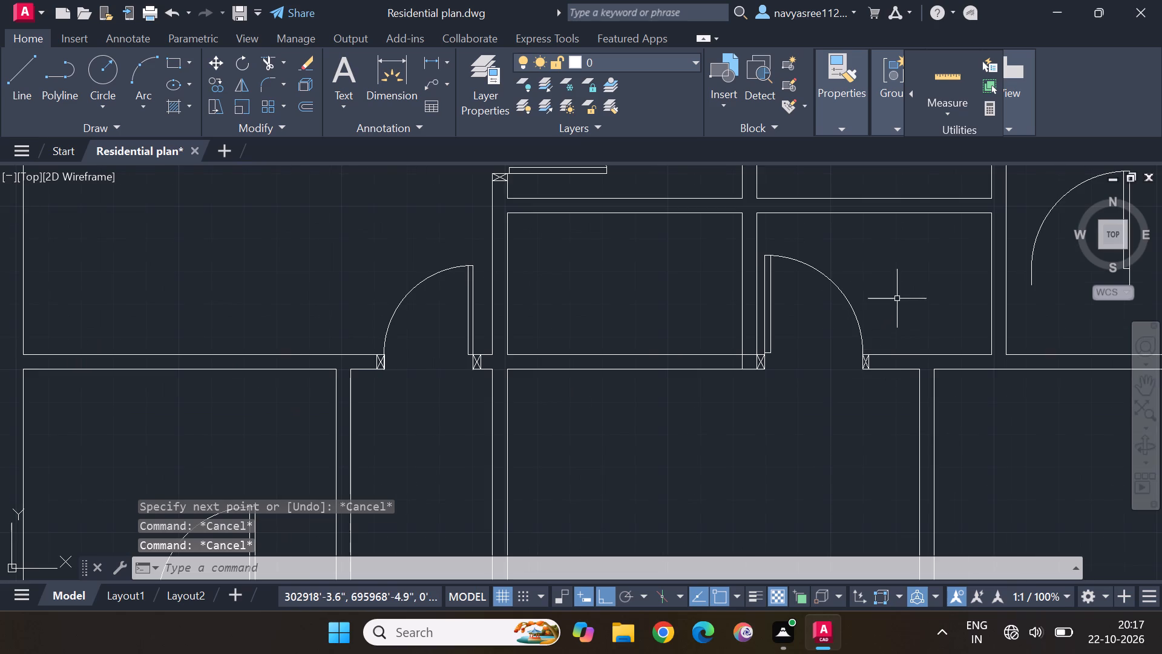
middle_drag(897, 299, 763, 452)
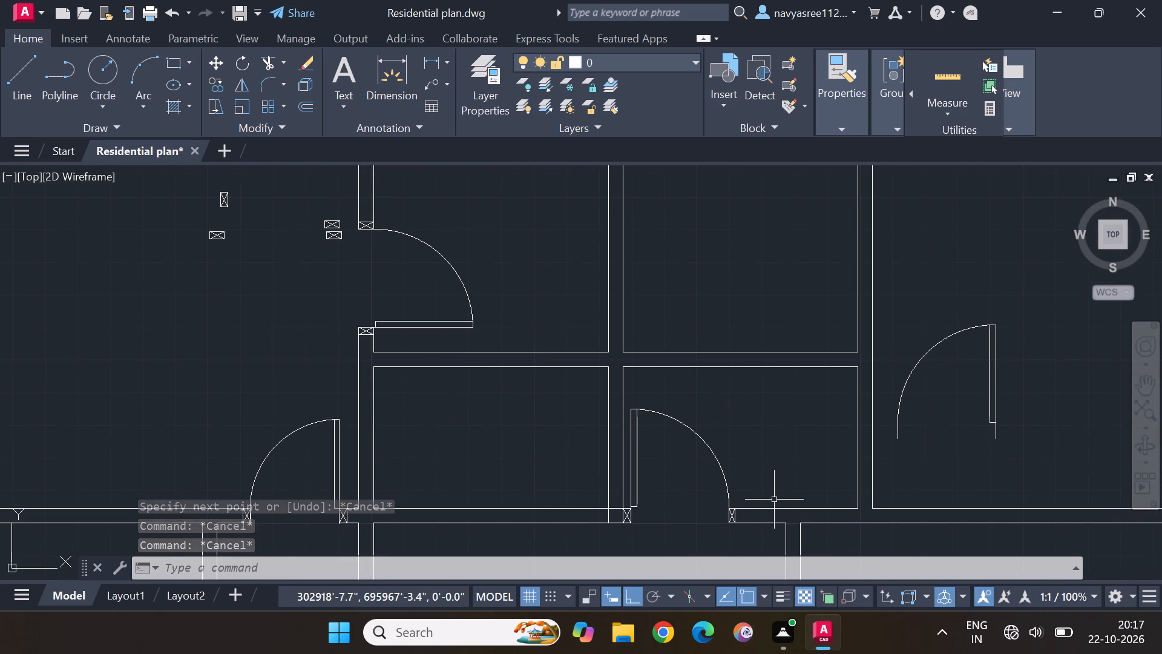
click(994, 378)
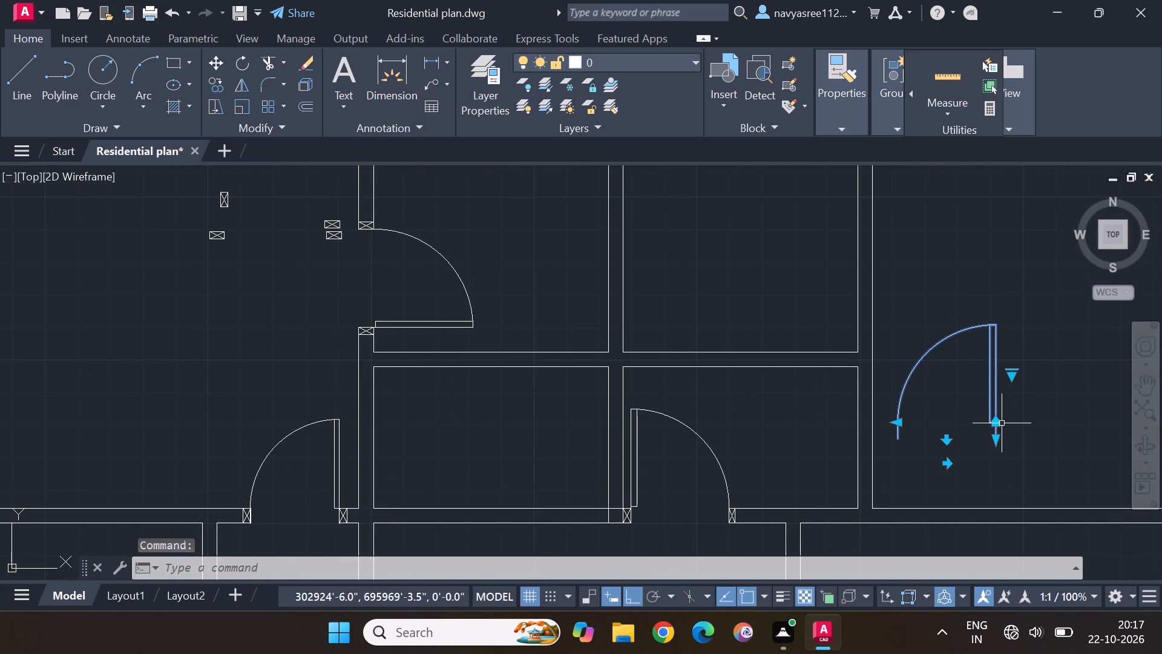
click(998, 423)
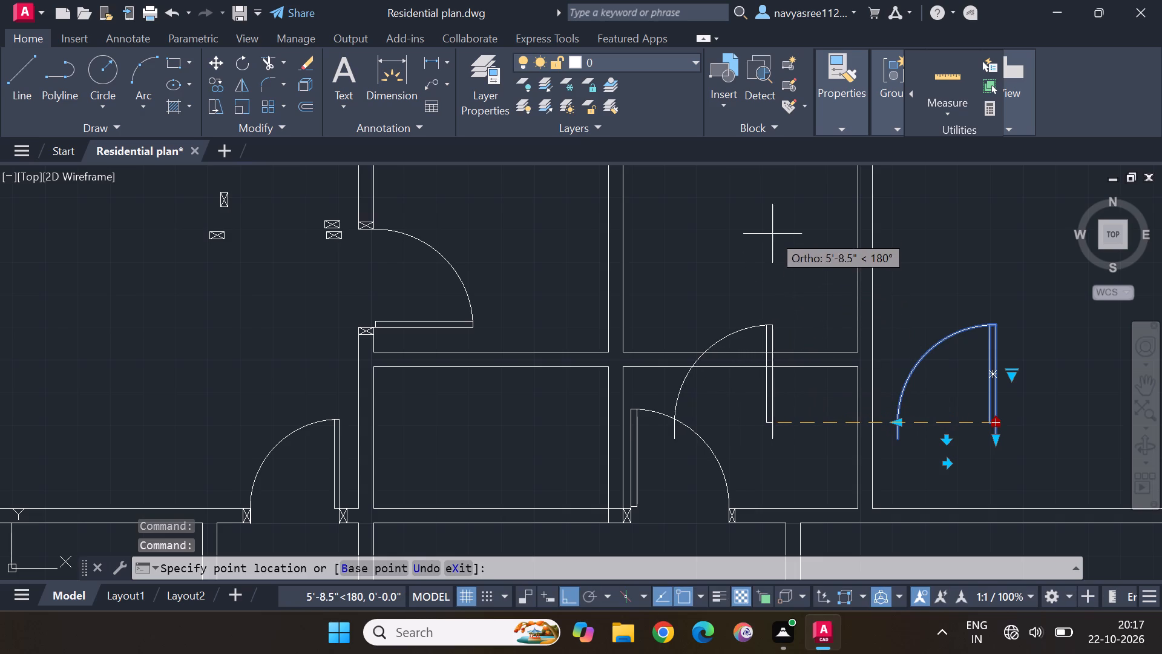
scroll(776, 257, down, 1)
middle_drag(789, 281, 830, 394)
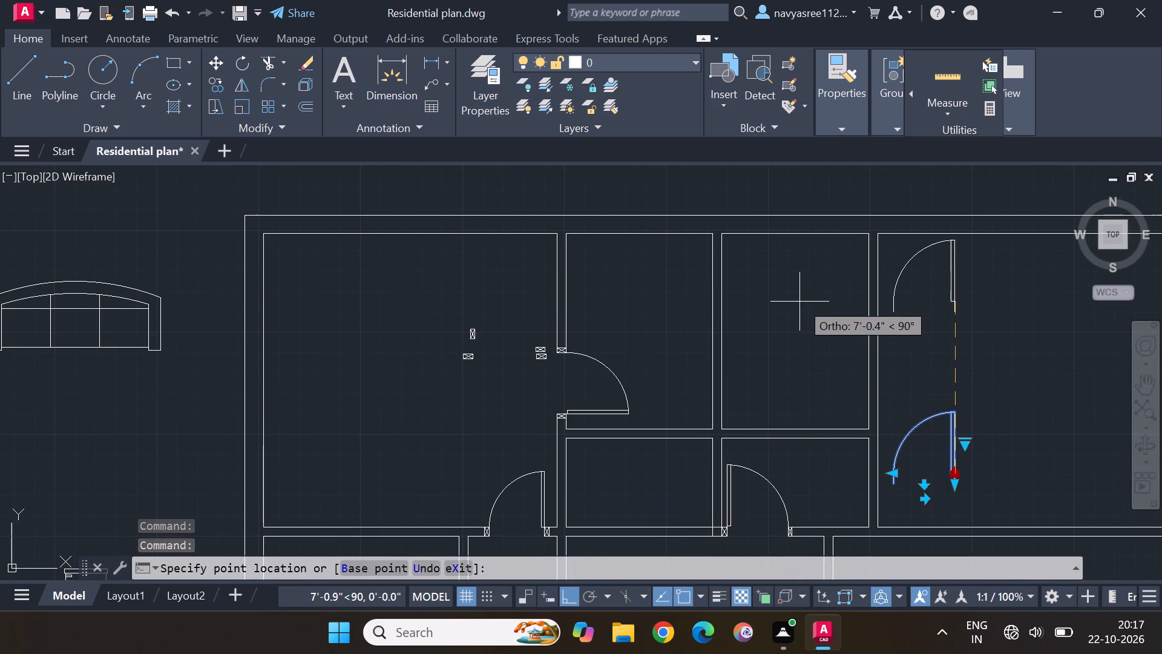
click(563, 593)
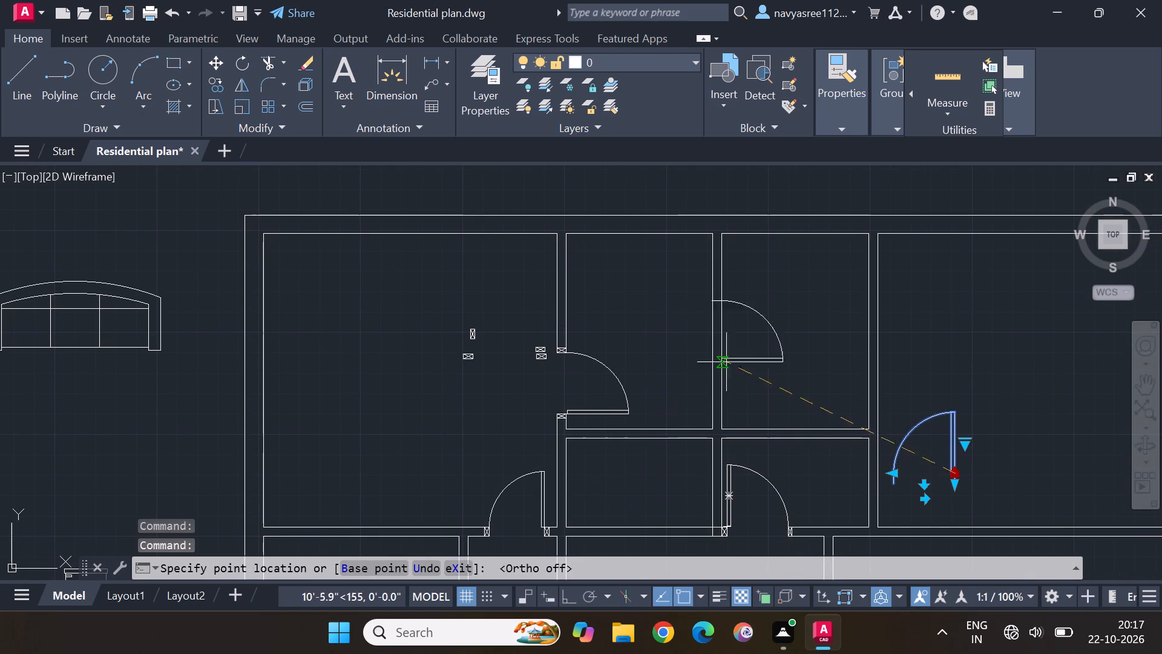
click(842, 408)
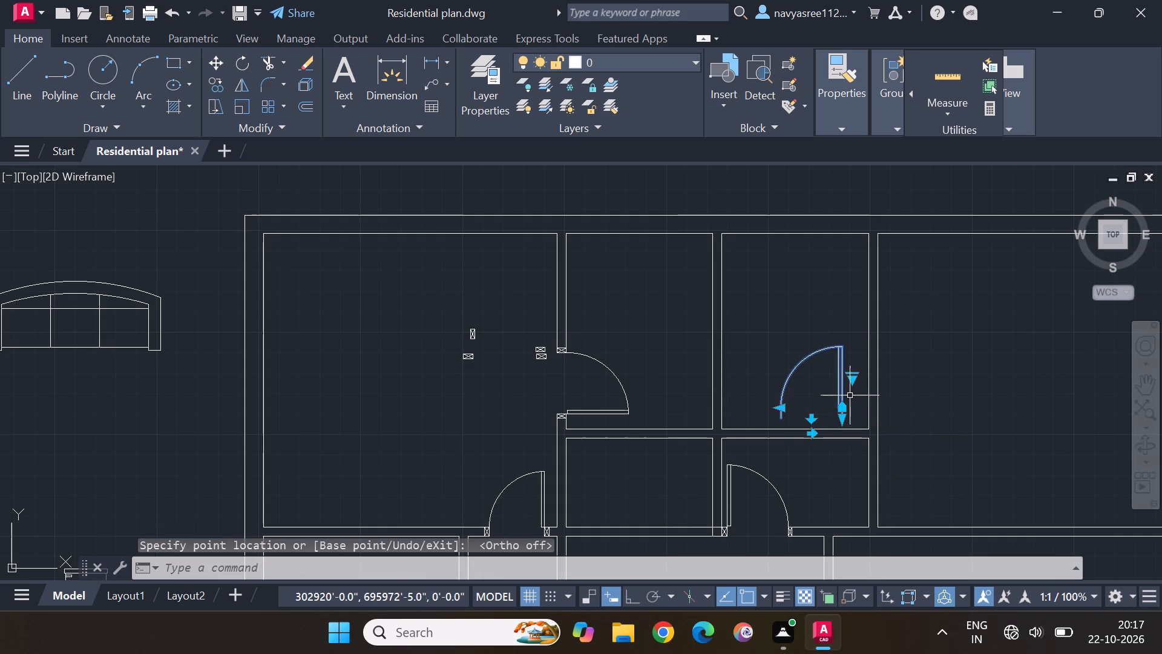
Lower the door block by its hinge point in two 5" moves so its end lines span the wall between the two rooms.
scroll(850, 395, up, 3)
middle_drag(854, 458, 871, 312)
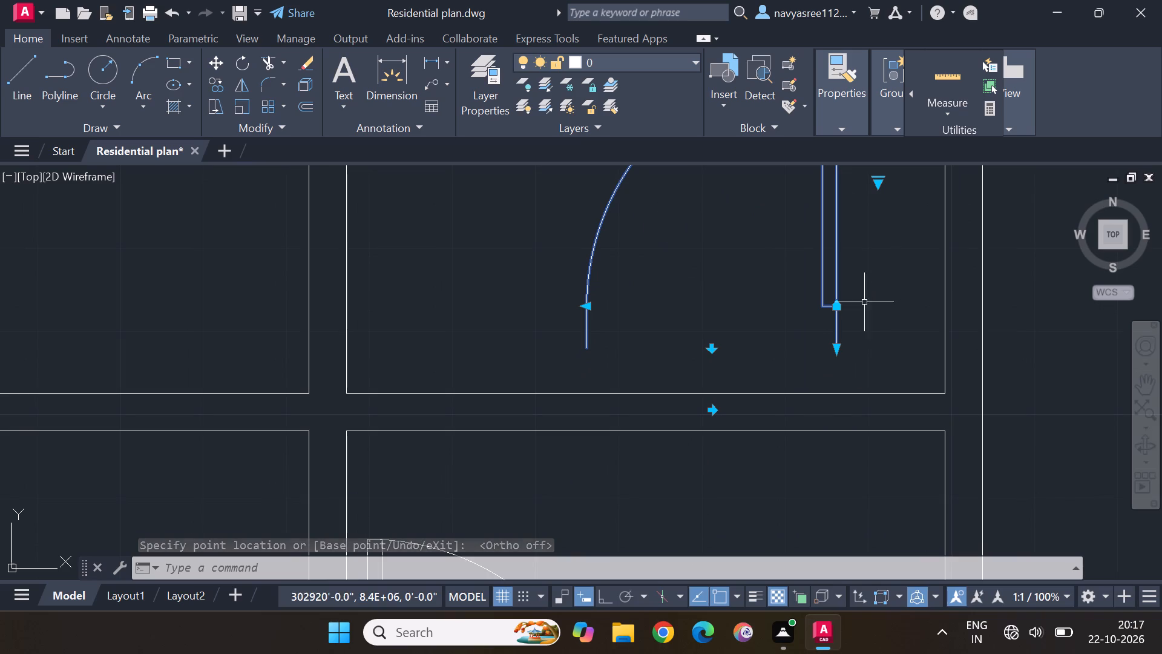
click(835, 308)
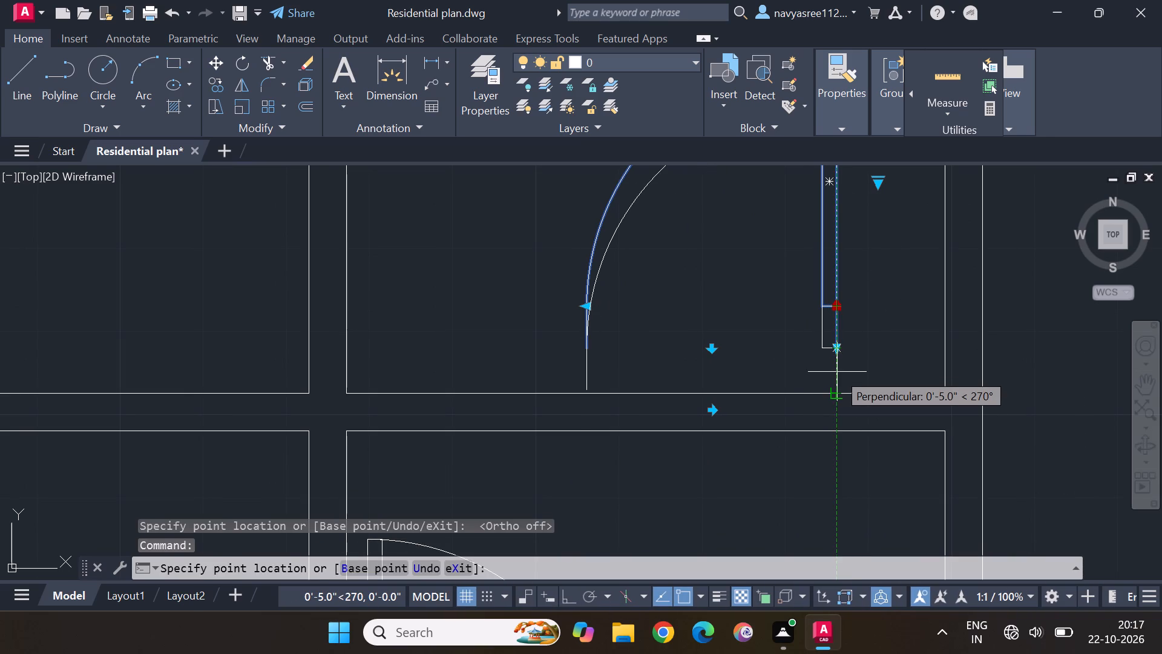
click(838, 384)
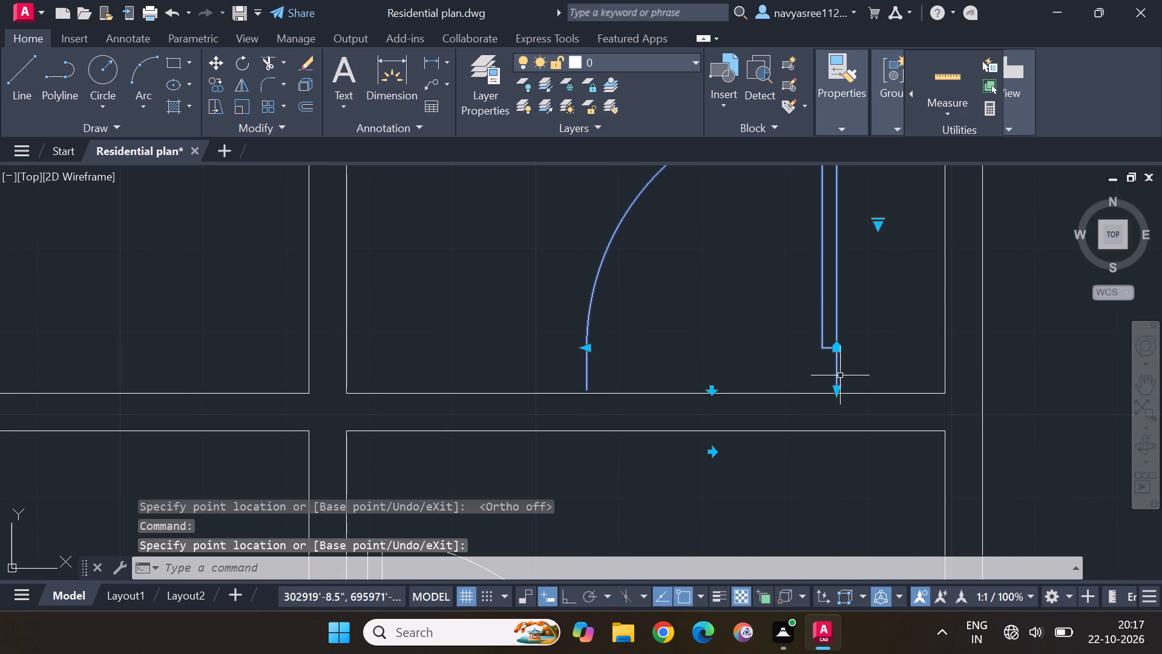
scroll(830, 406, up, 1)
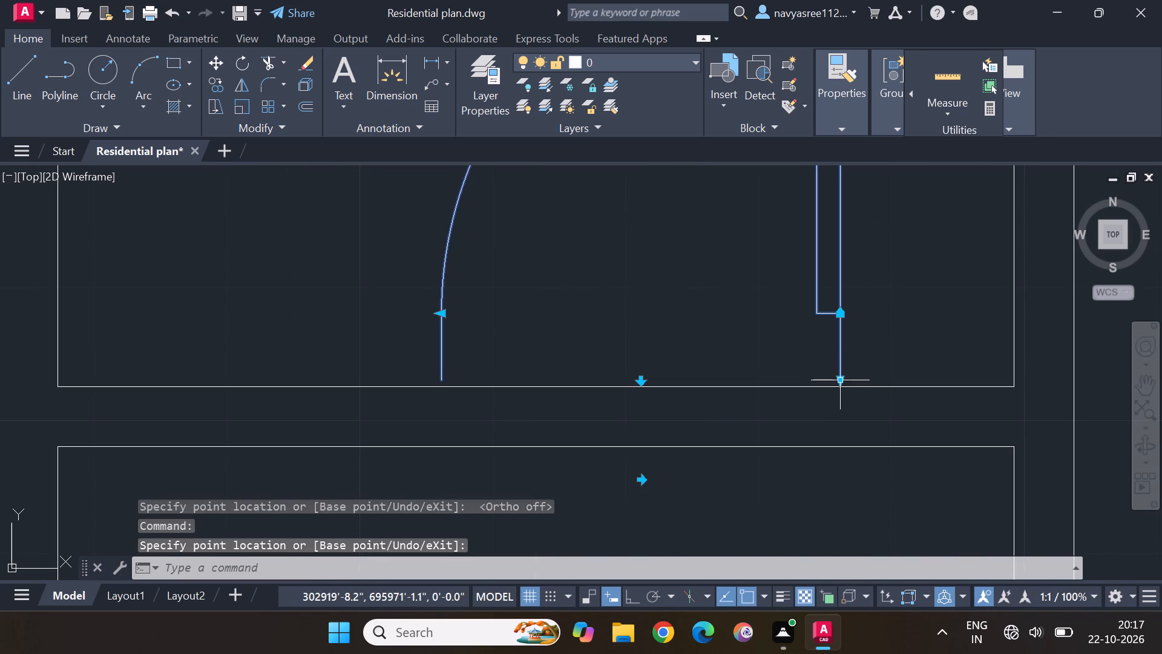
click(841, 314)
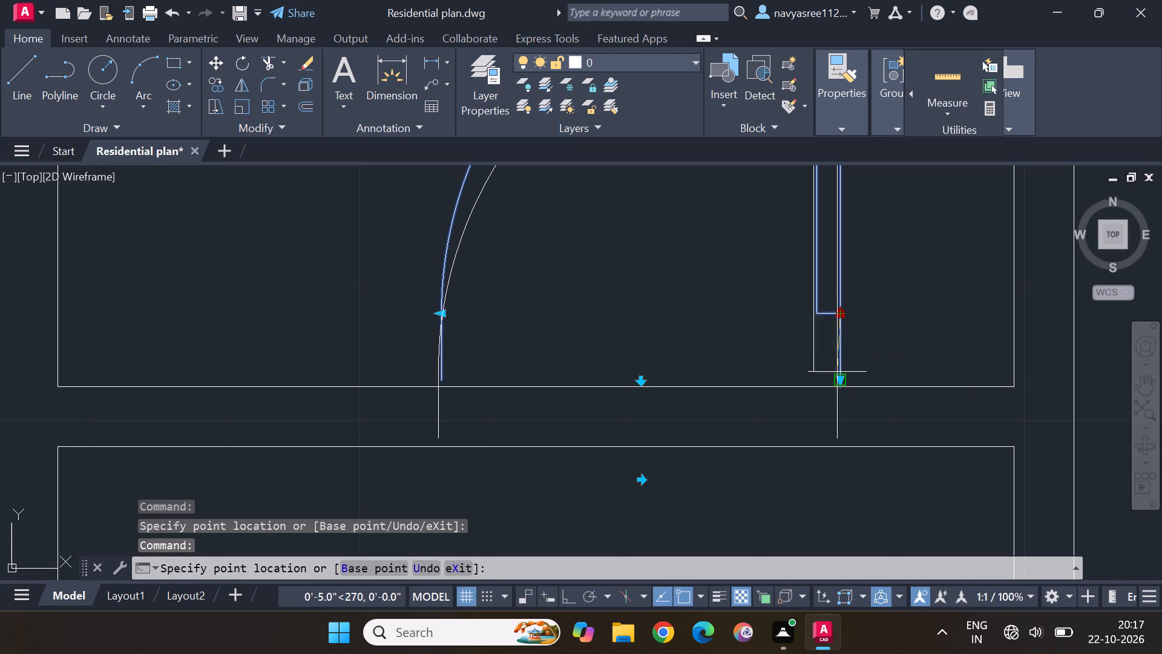
click(836, 377)
scroll(862, 318, down, 1)
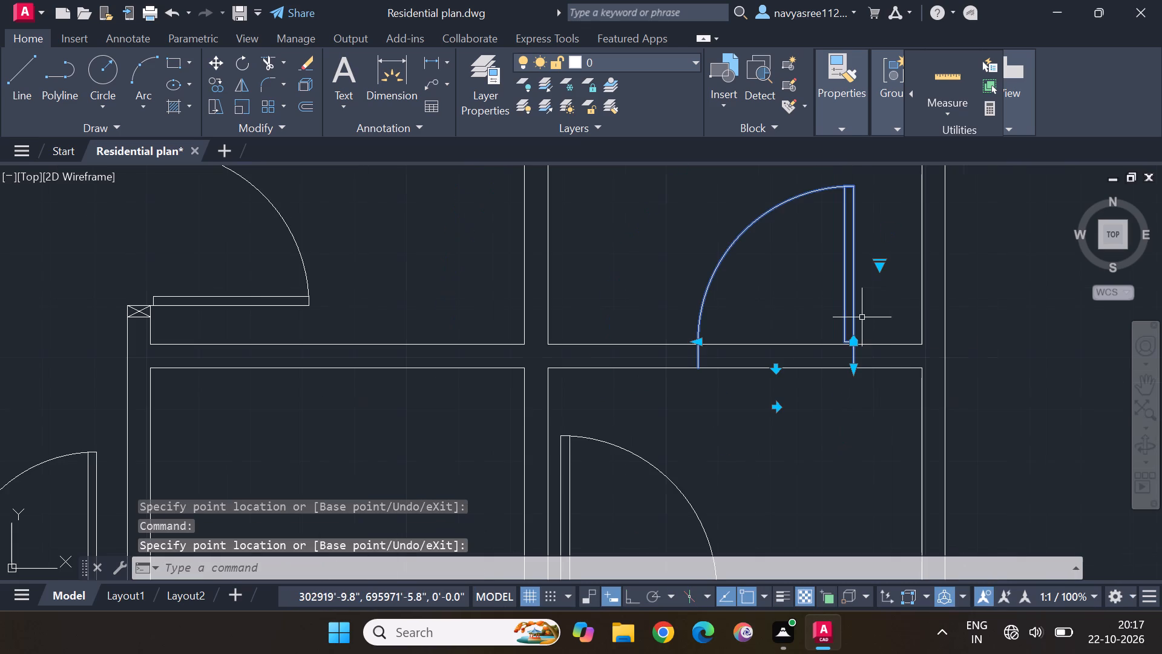
scroll(862, 317, down, 1)
key(Escape)
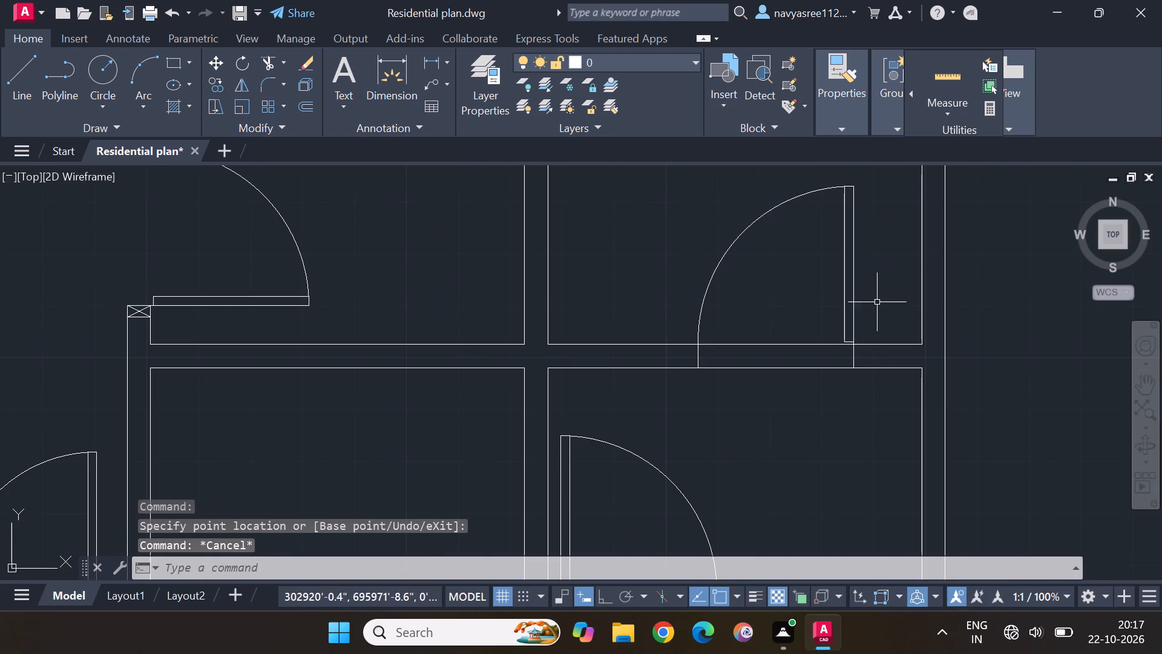
With Ortho on, outline a jamb box at the door's hinge side, about 2.3" along the upper wall line and down to the lower one.
scroll(856, 343, up, 2)
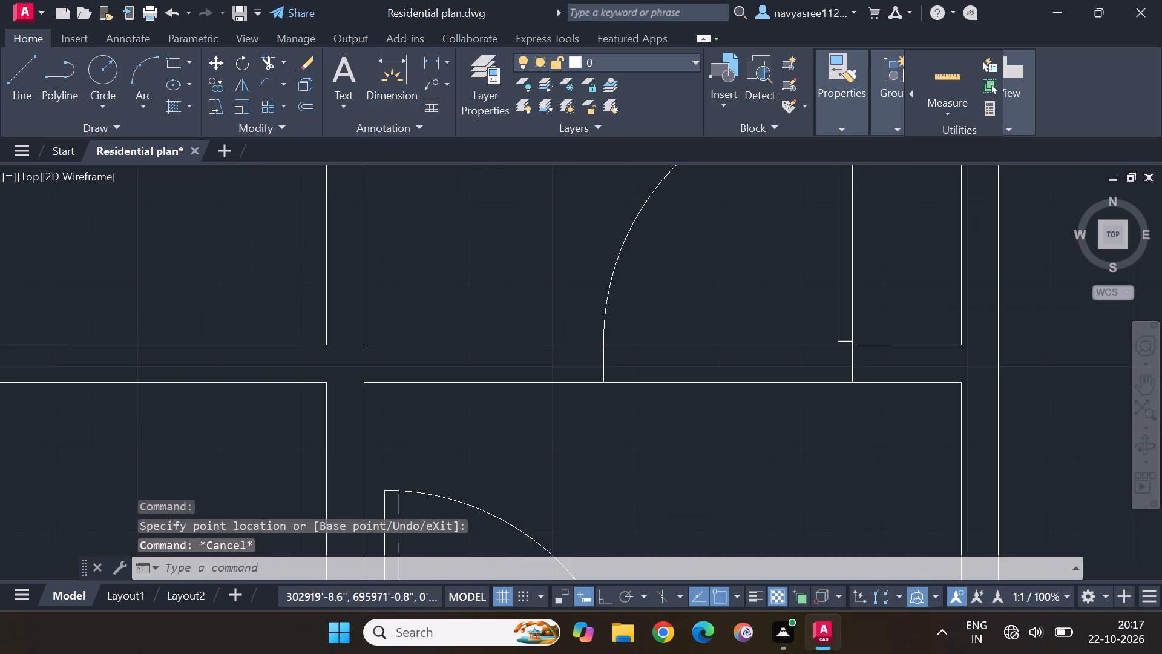
scroll(781, 400, up, 3)
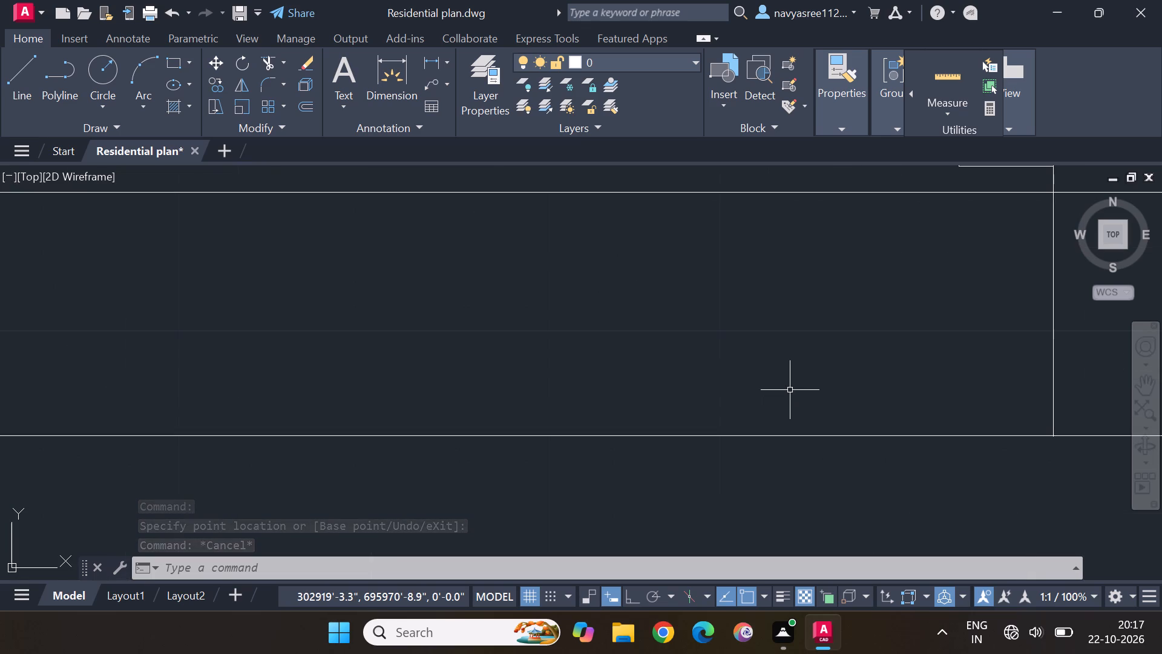
scroll(790, 390, down, 4)
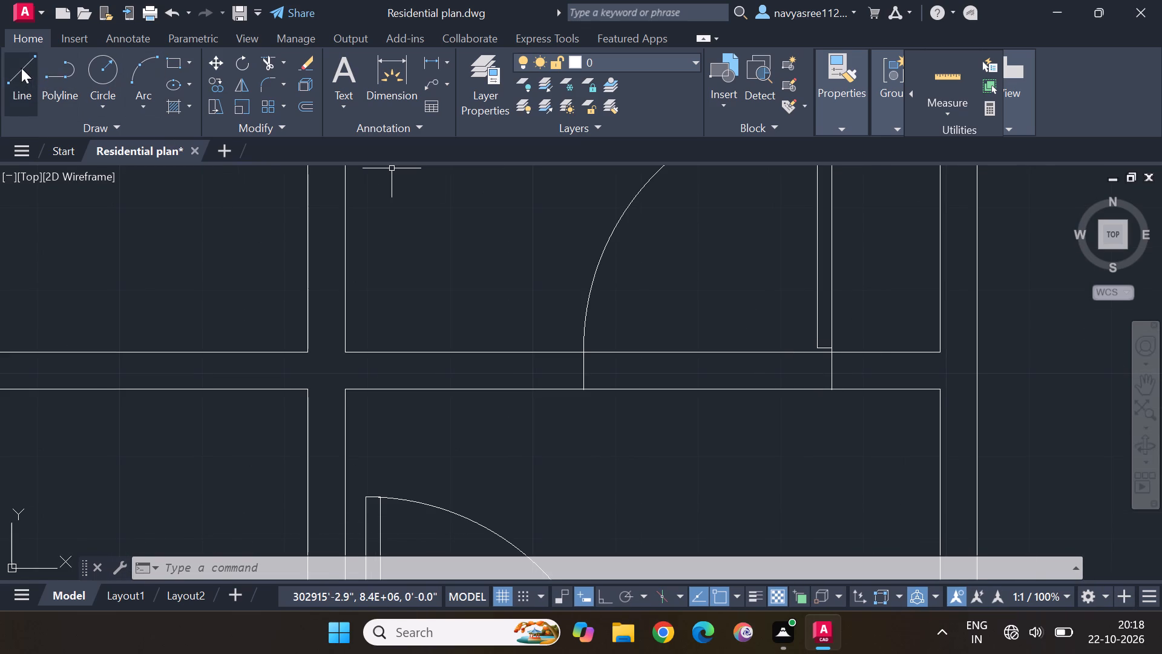
click(21, 68)
click(833, 354)
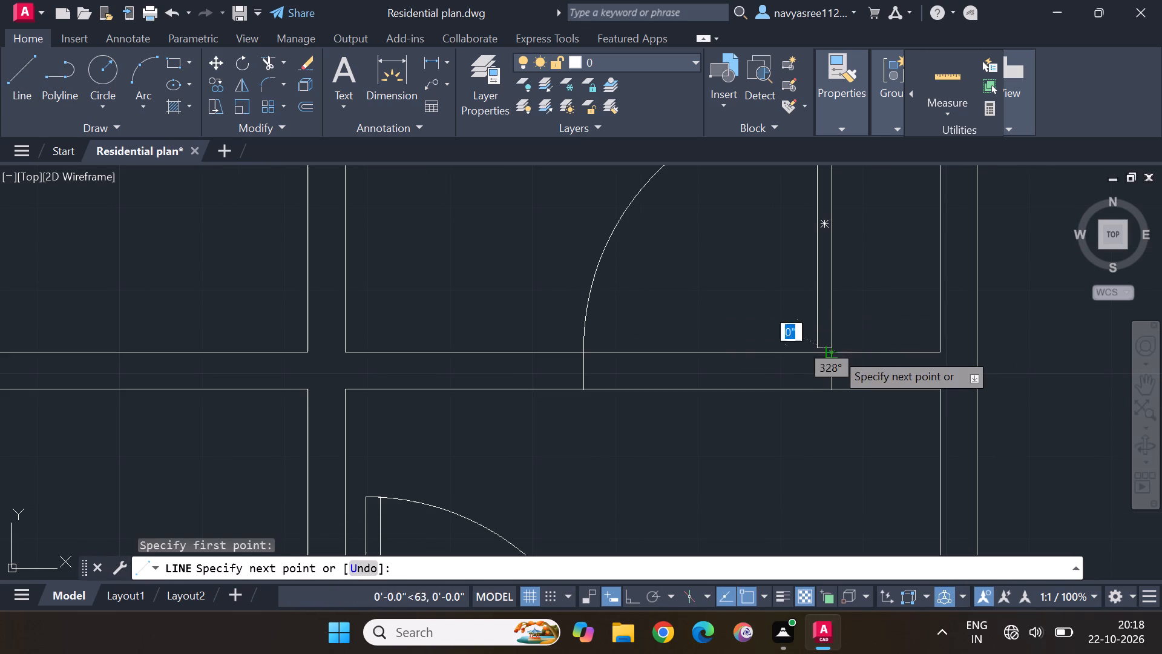
scroll(881, 352, up, 1)
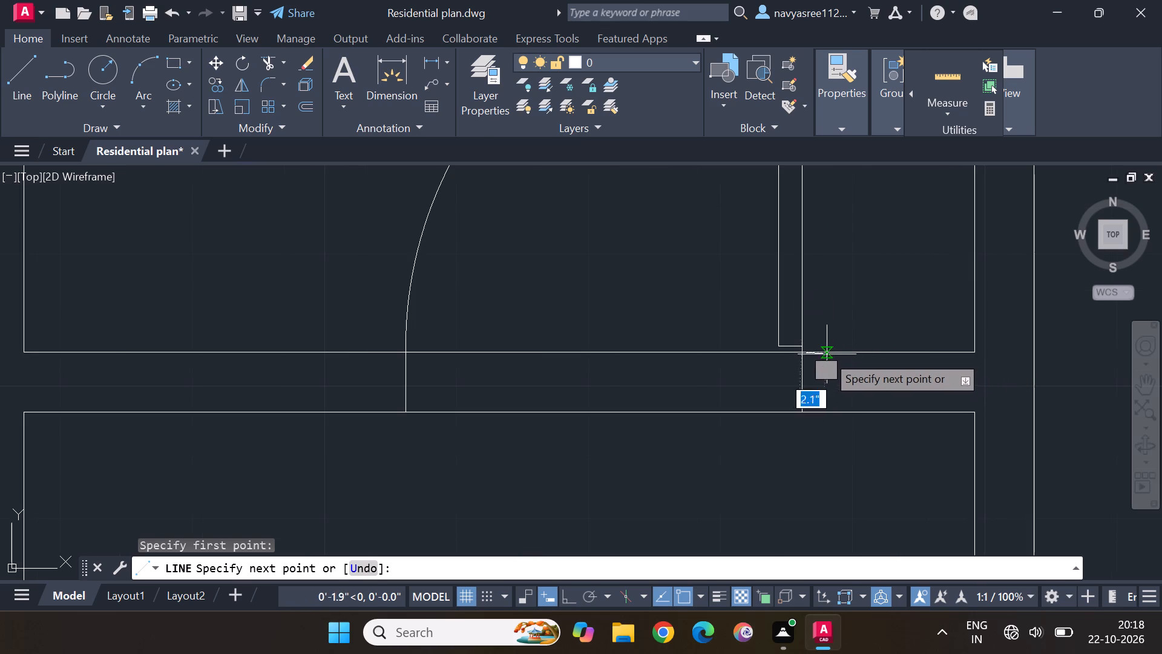
click(567, 598)
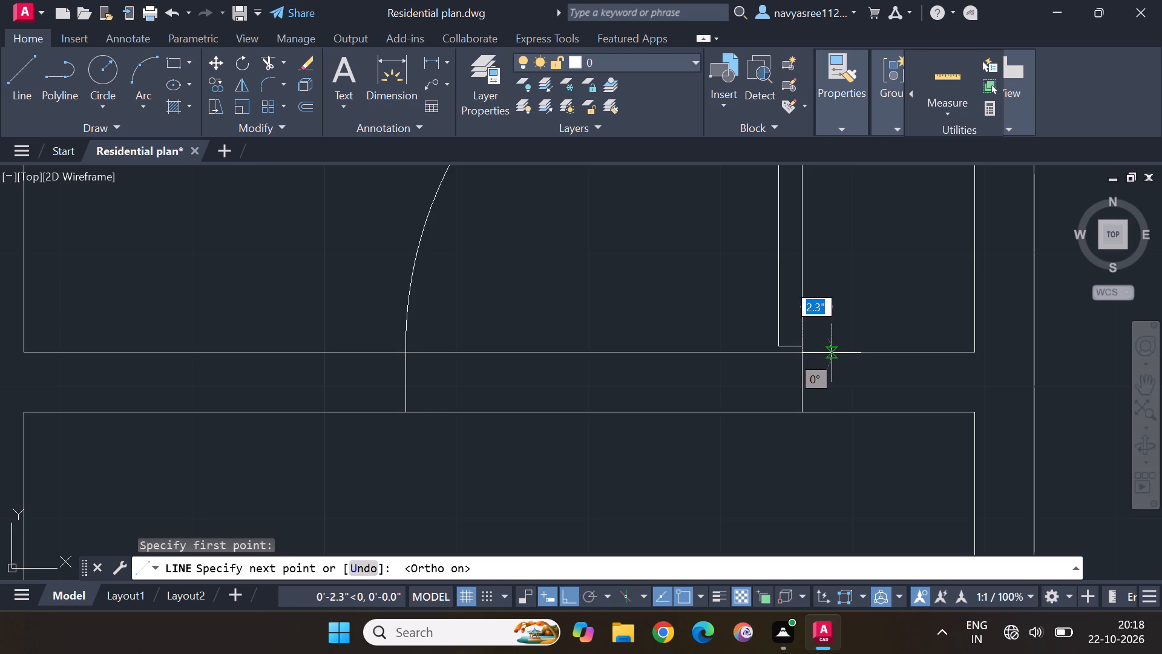
click(832, 353)
click(828, 410)
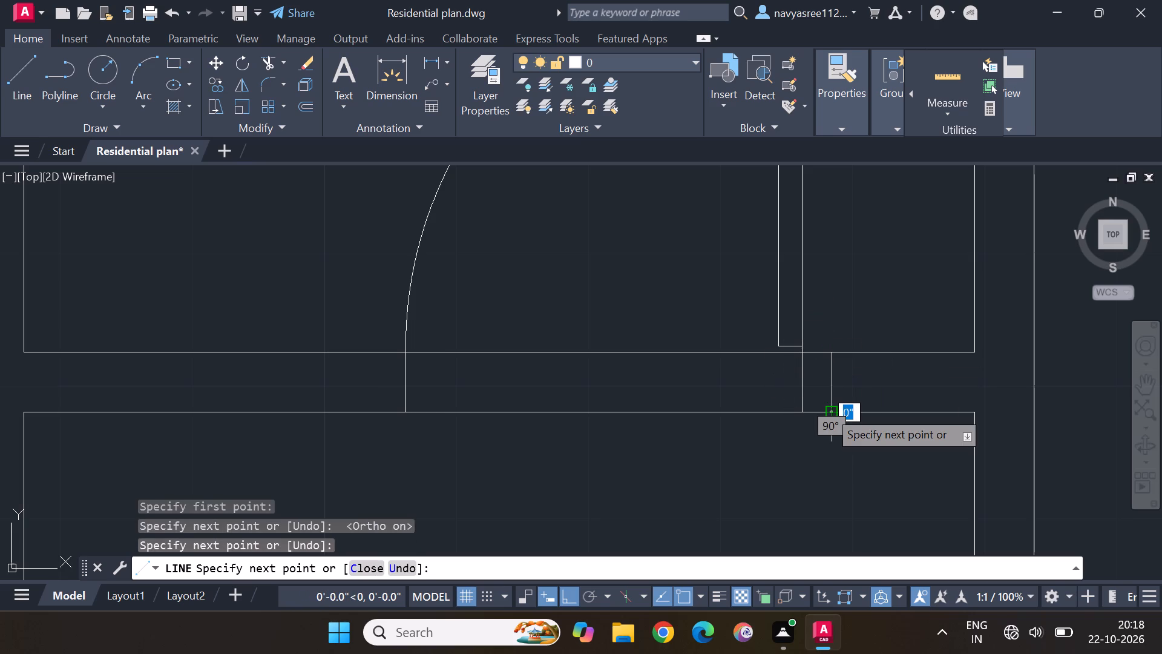
key(Escape)
Draw two crossing diagonals between opposite corners of the hinge-side jamb box.
click(27, 63)
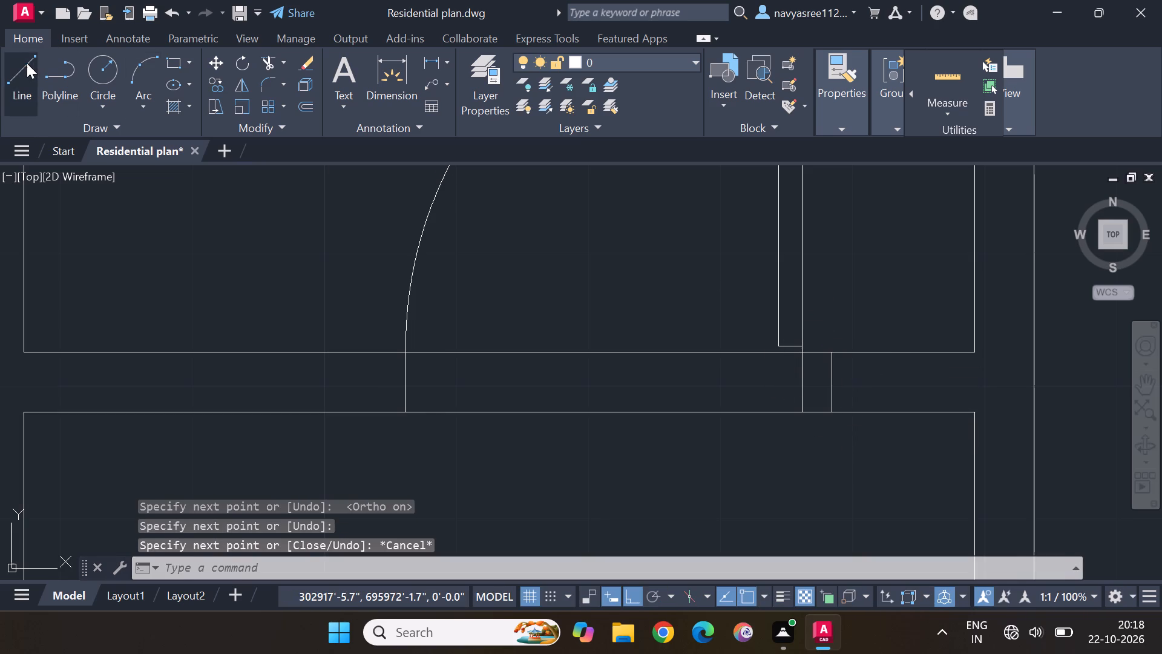
click(802, 354)
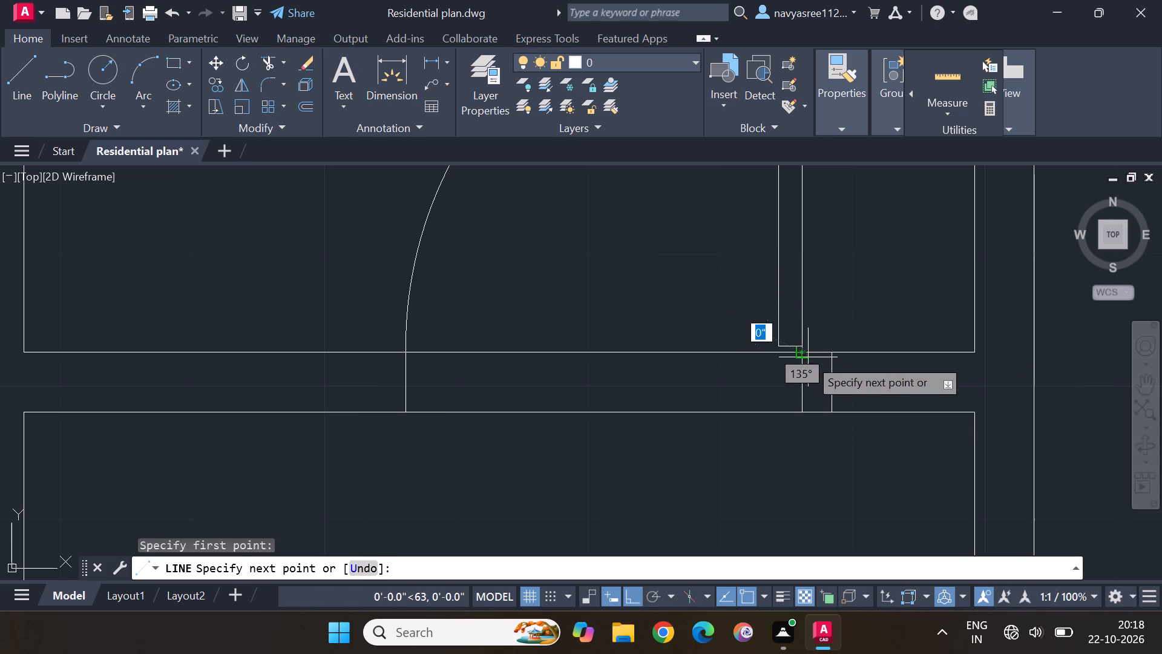
click(838, 409)
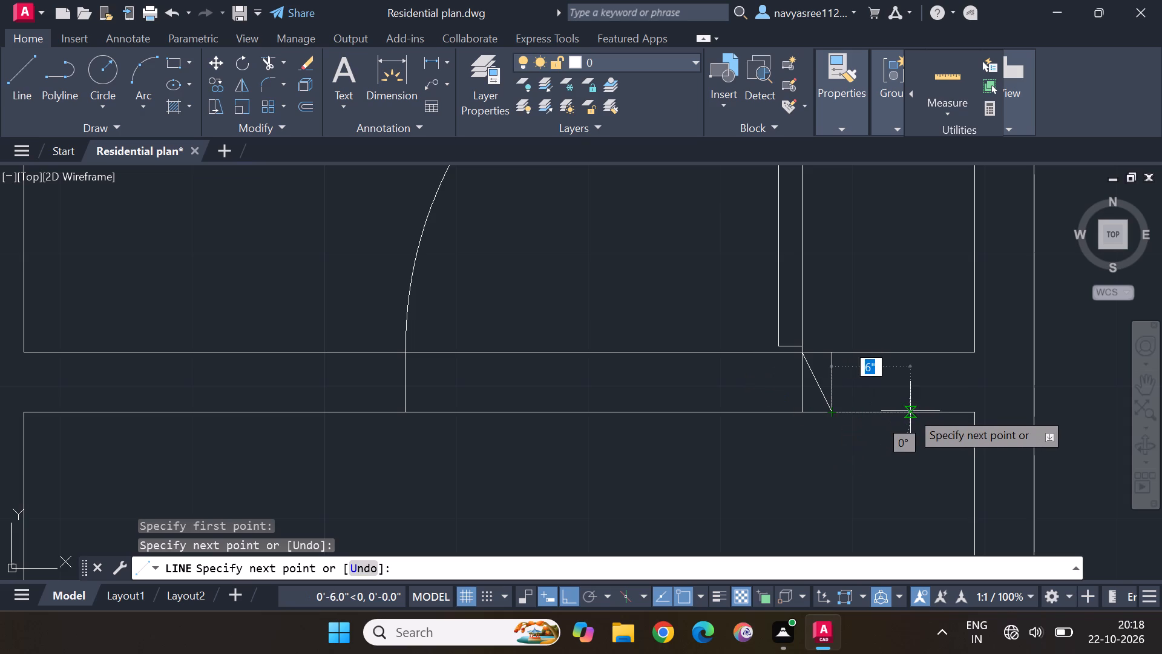
key(Escape)
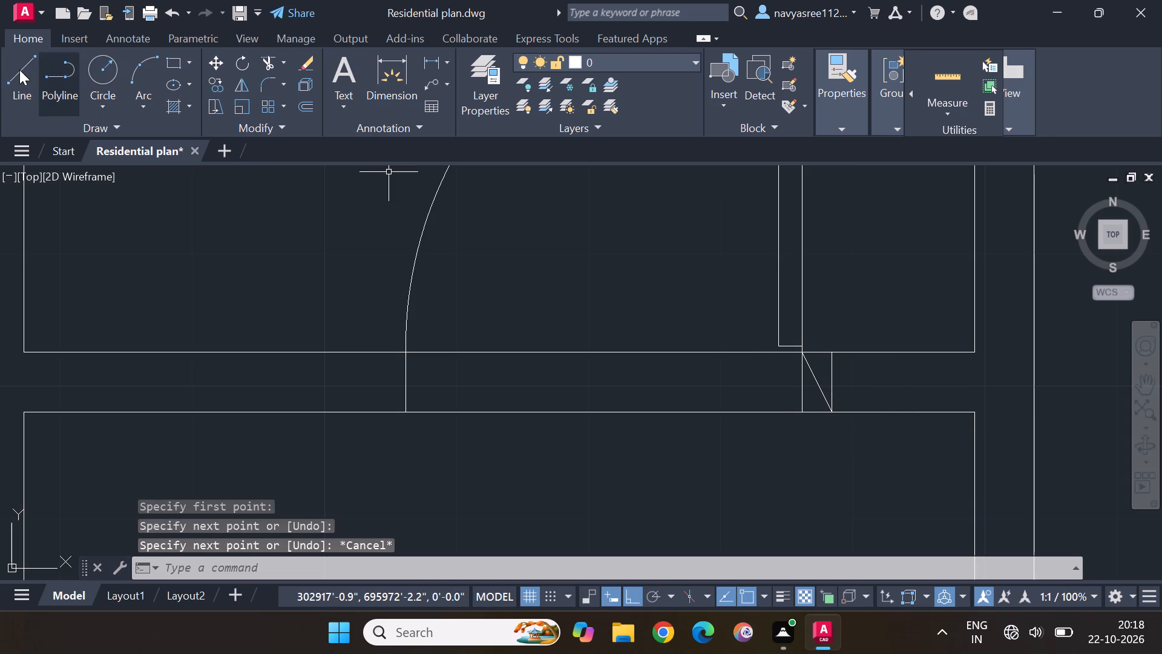
drag(12, 68, 20, 70)
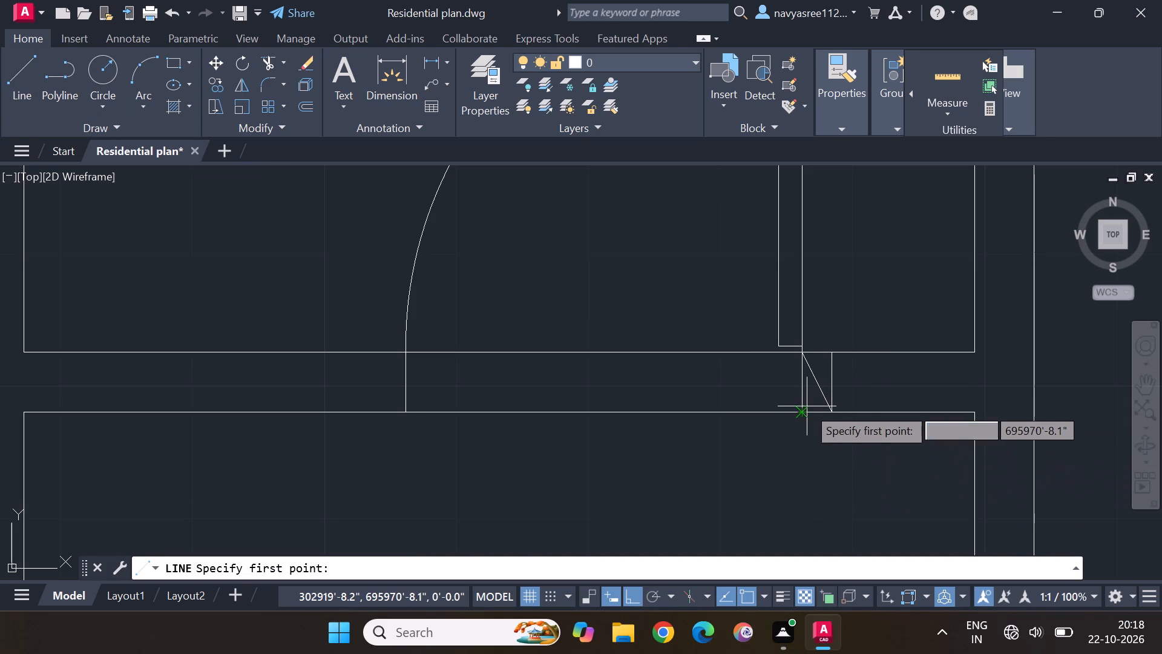
click(802, 410)
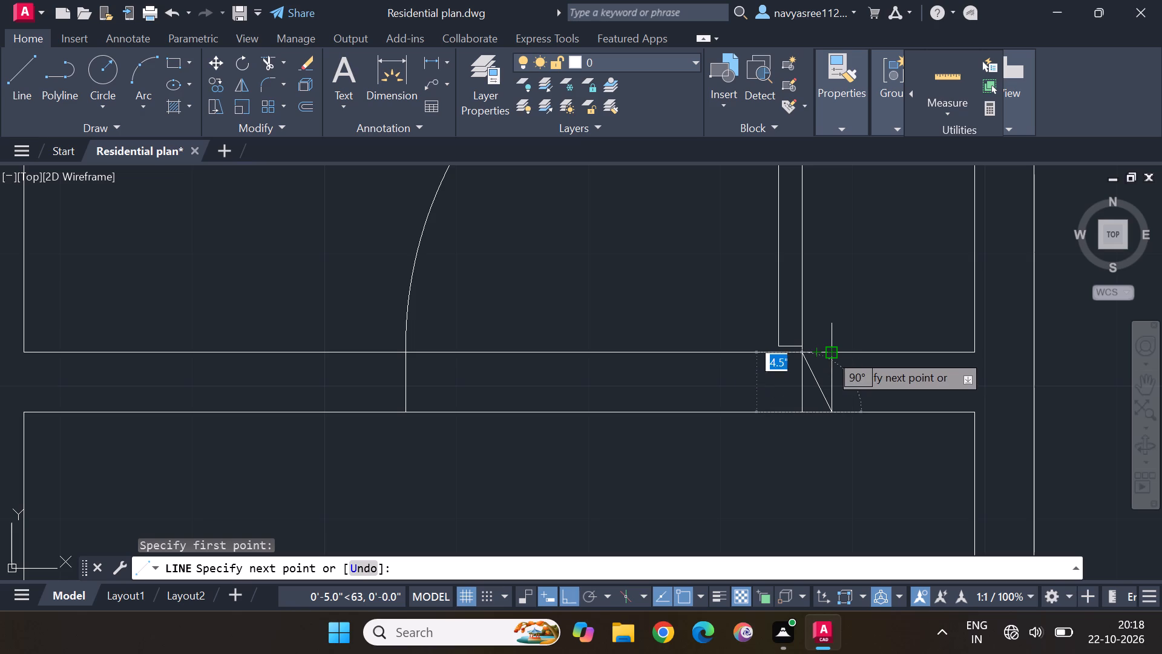
click(828, 352)
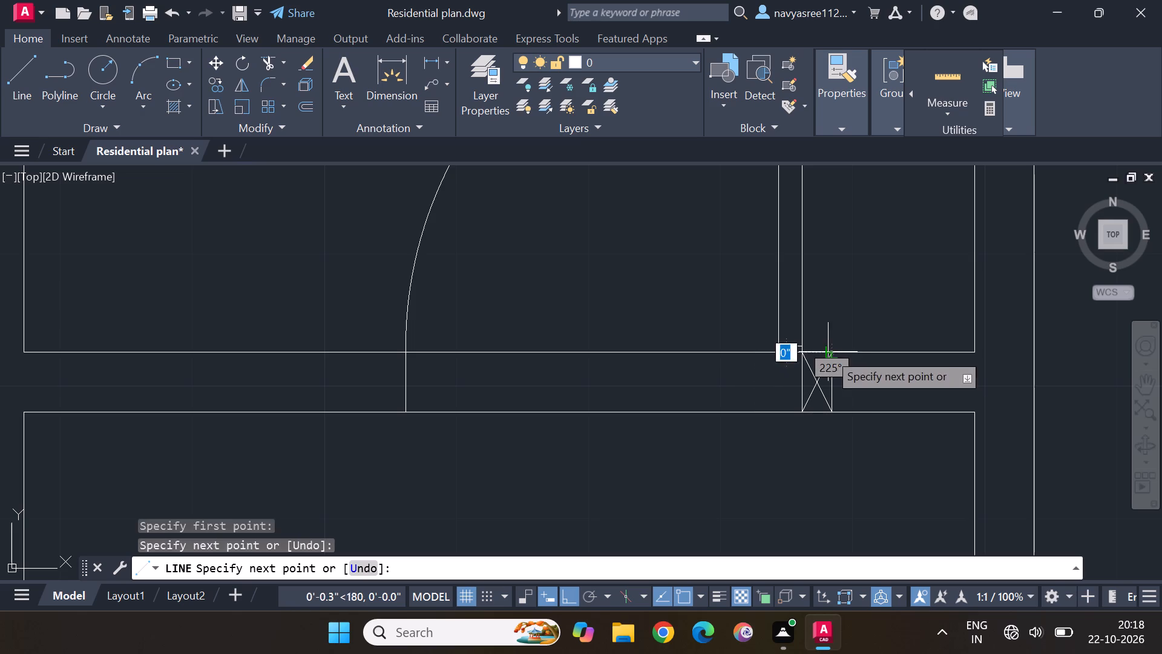
key(Escape)
key(Escape)
Outline a jamb box at the door's latch side, running outward along the upper wall line from the swing arc and down to the lower line.
middle_drag(682, 424, 960, 426)
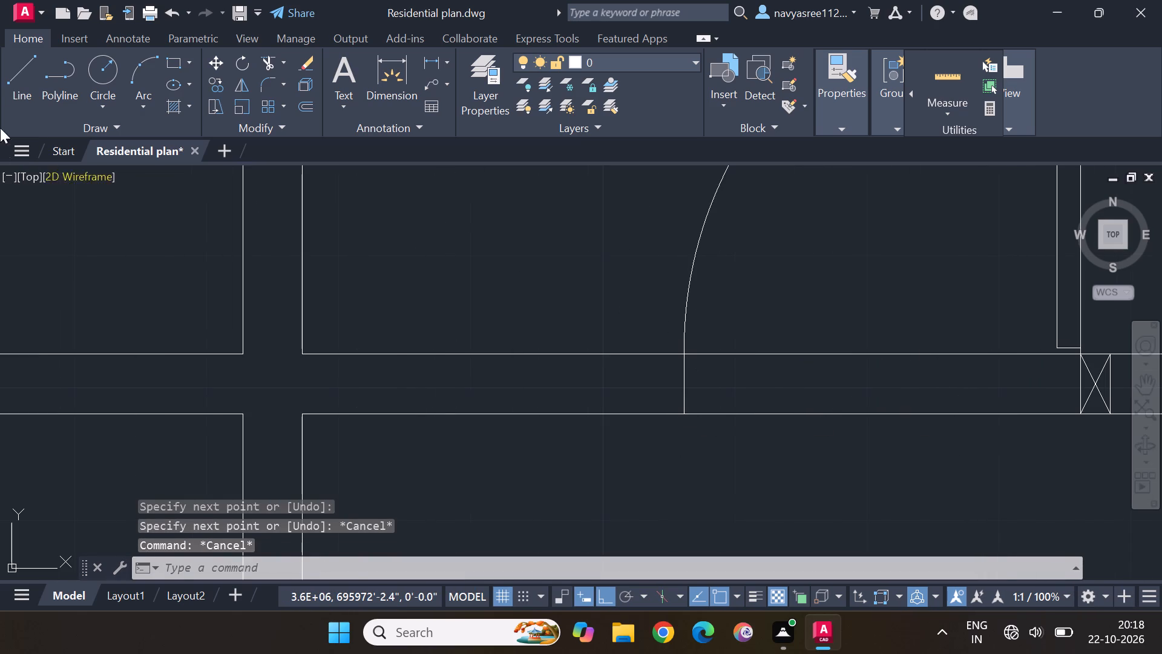
click(19, 71)
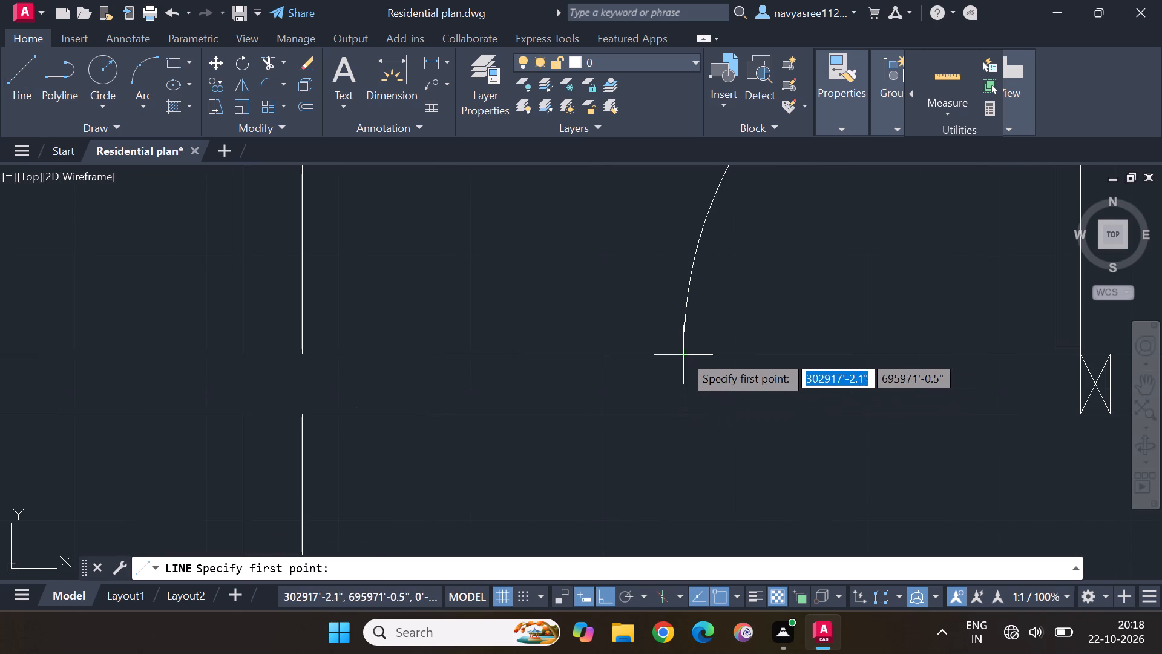
click(683, 354)
click(650, 357)
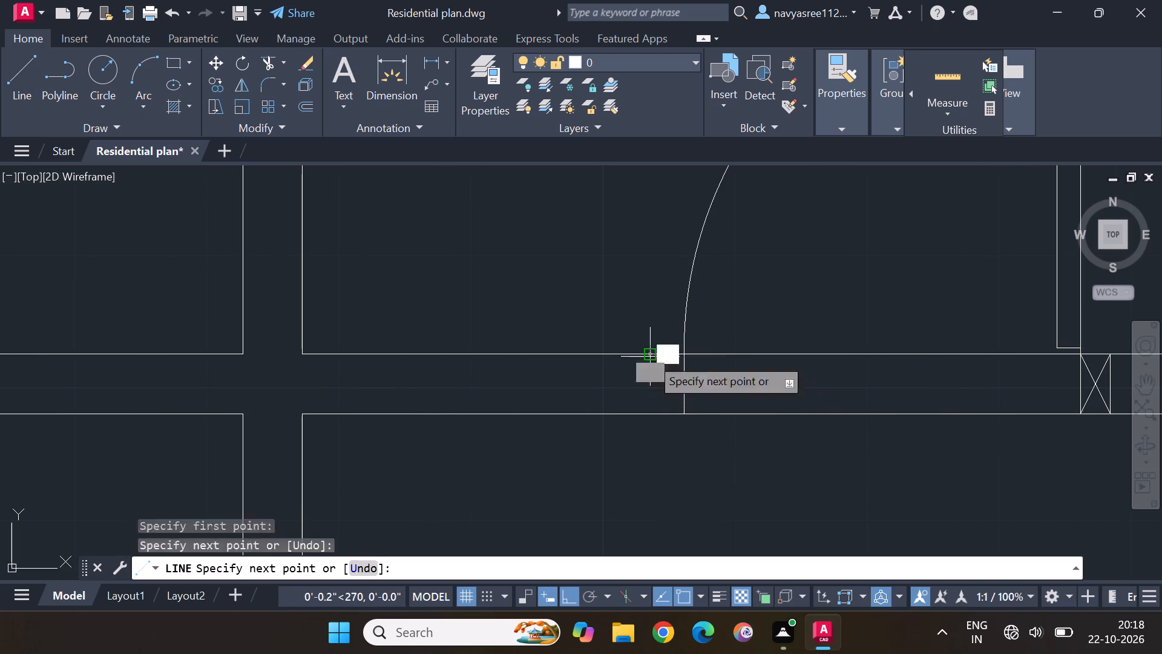
click(653, 412)
key(Escape)
key(Escape)
key(Escape)
key(Escape)
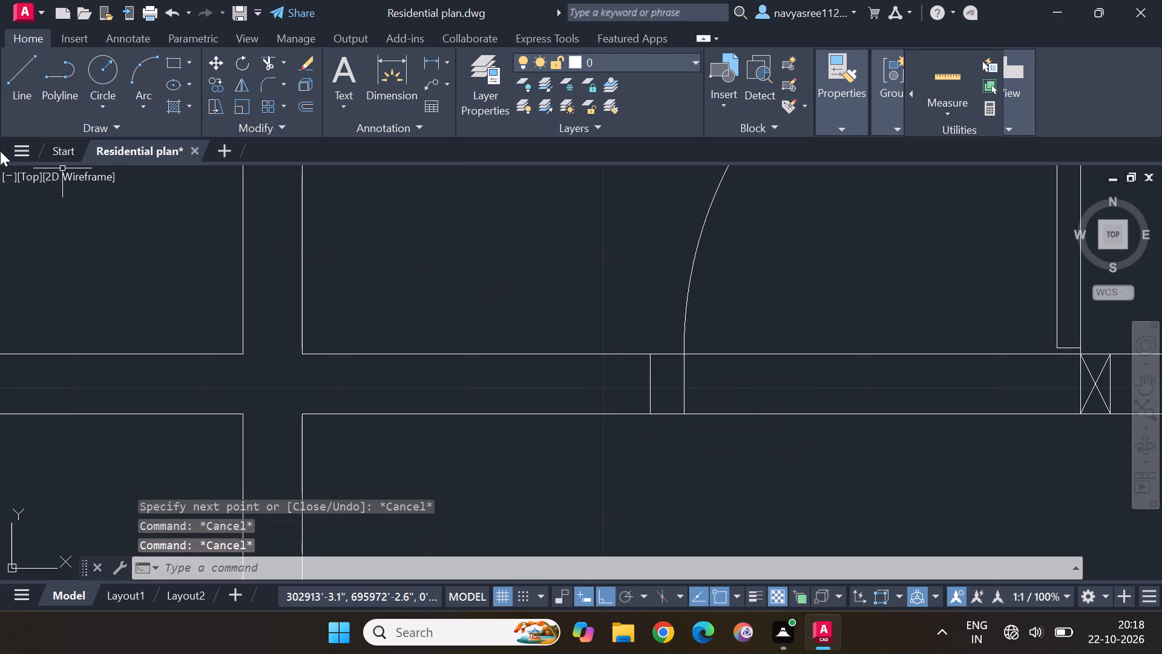
Draw two crossing diagonals between opposite corners of the latch-side jamb box.
drag(22, 62, 24, 68)
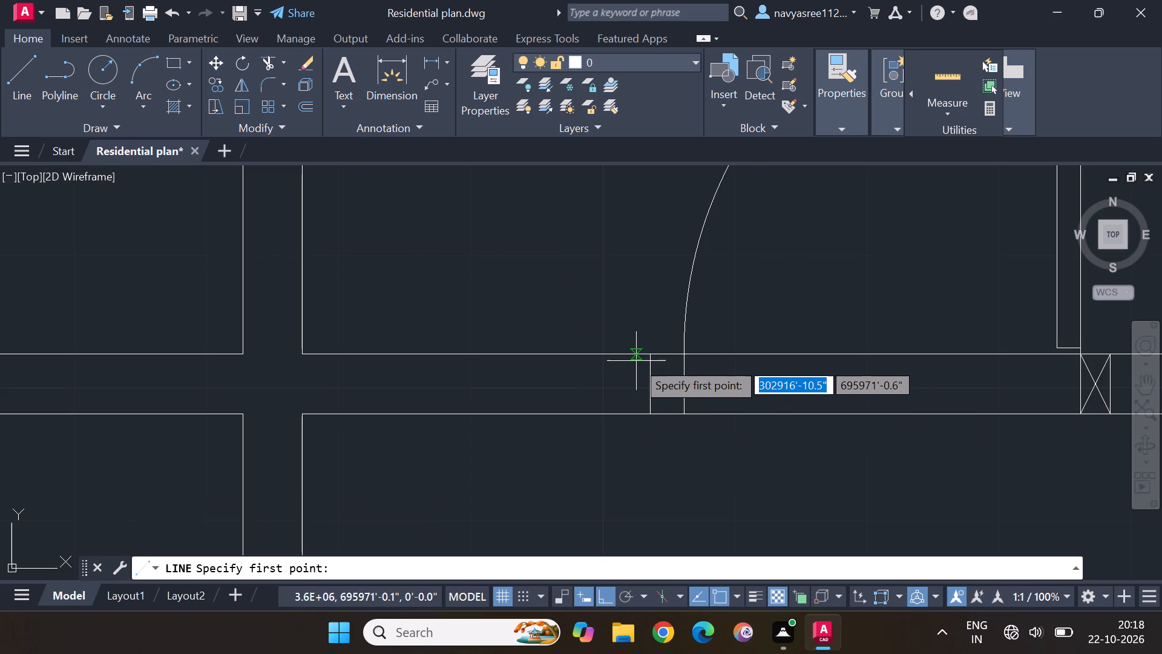
click(647, 353)
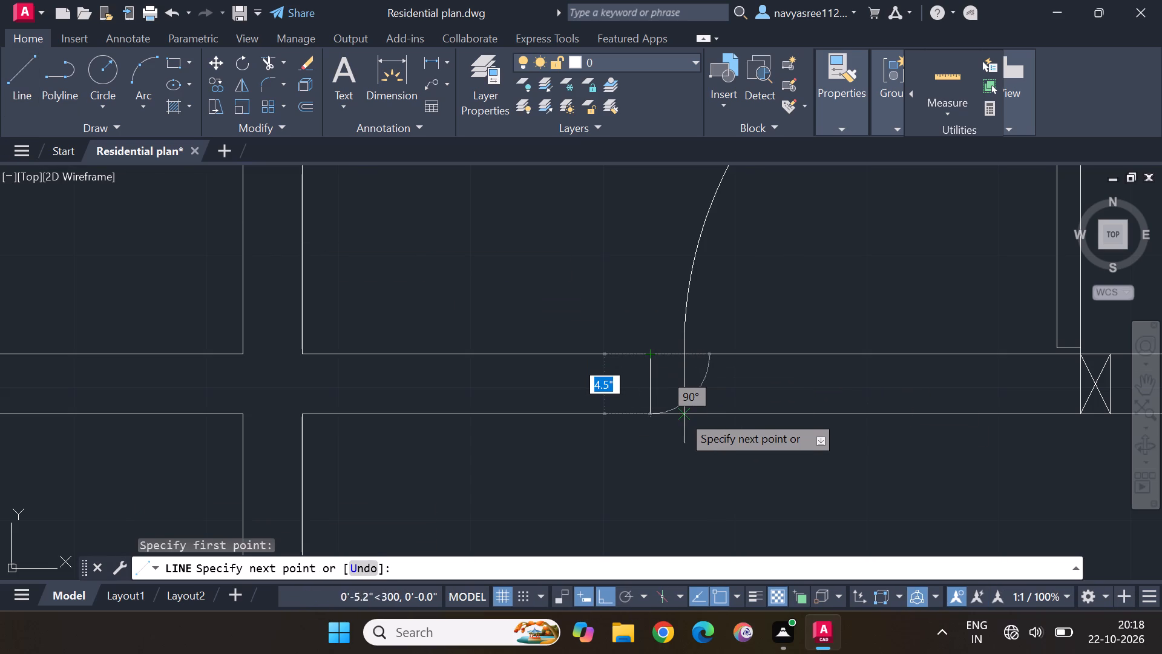
click(684, 417)
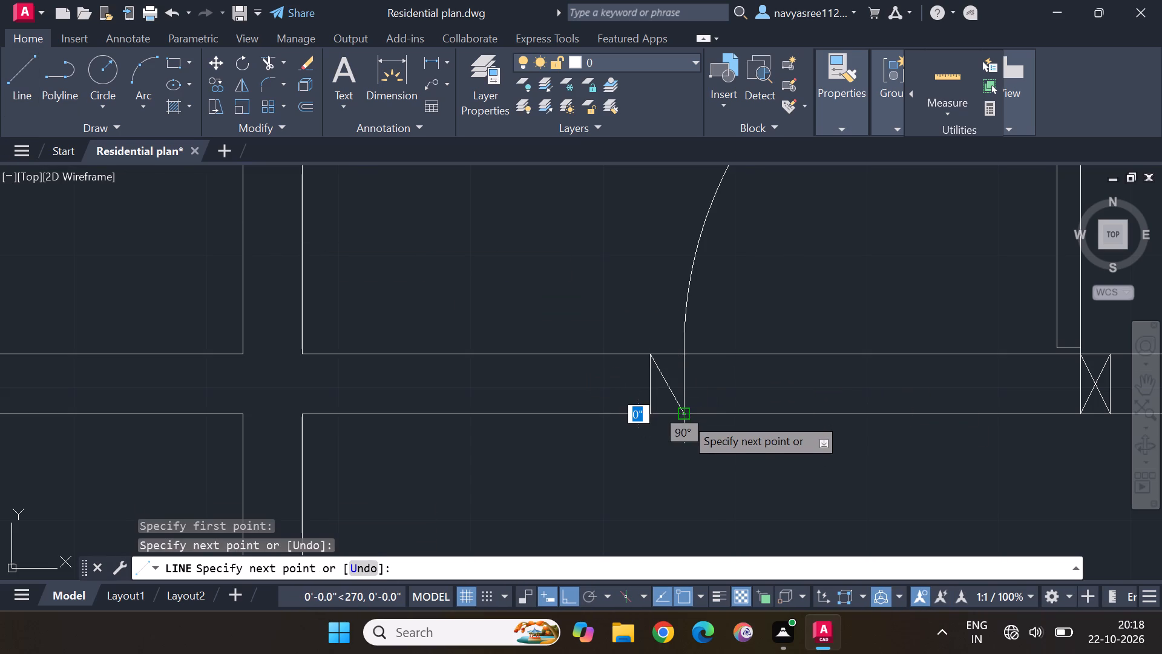
key(Escape)
drag(15, 61, 16, 67)
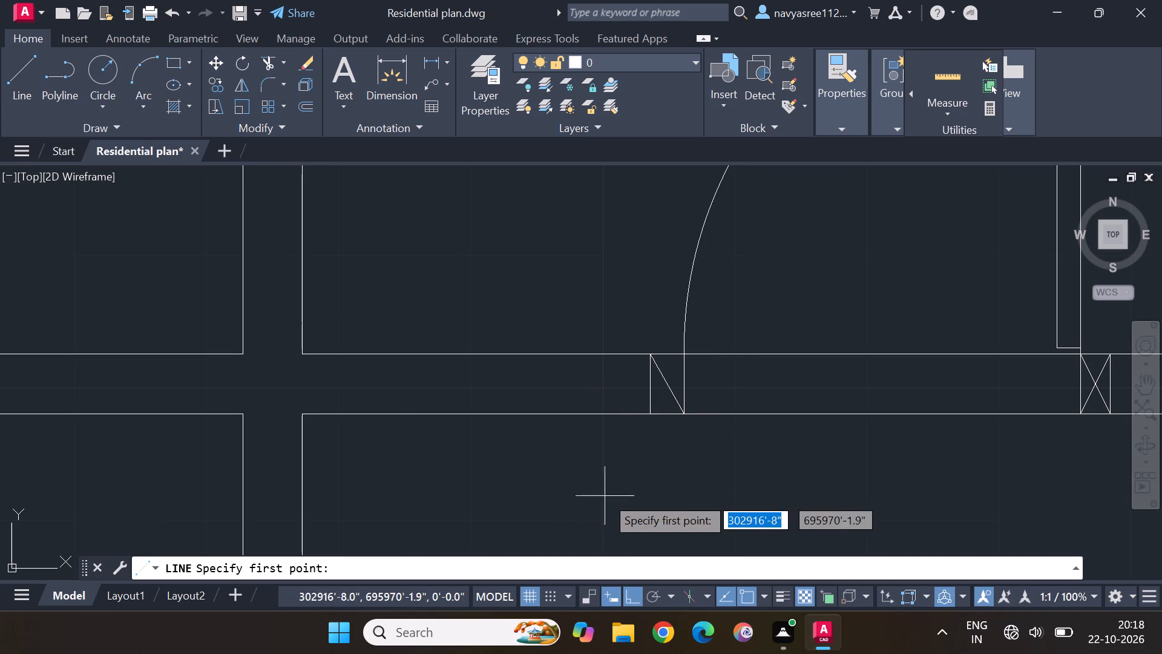
click(645, 414)
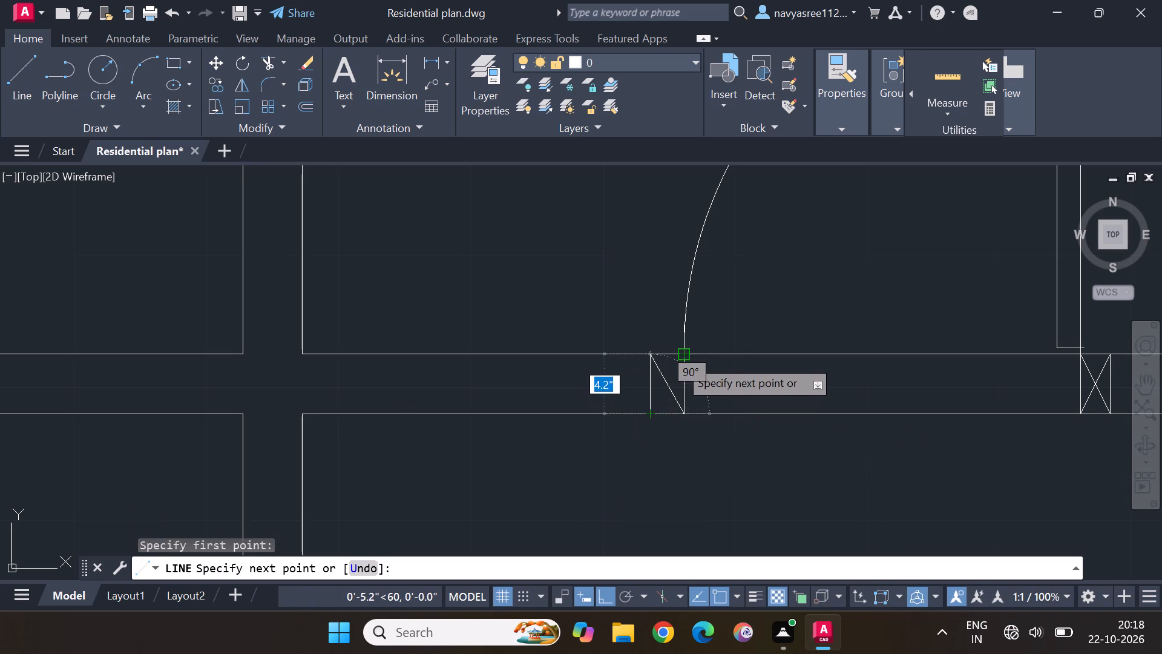
click(678, 358)
key(Escape)
key(Escape)
key(Escape)
key(Escape)
Trim both wall lines across the door opening between the two crossed jamb boxes.
scroll(826, 416, down, 2)
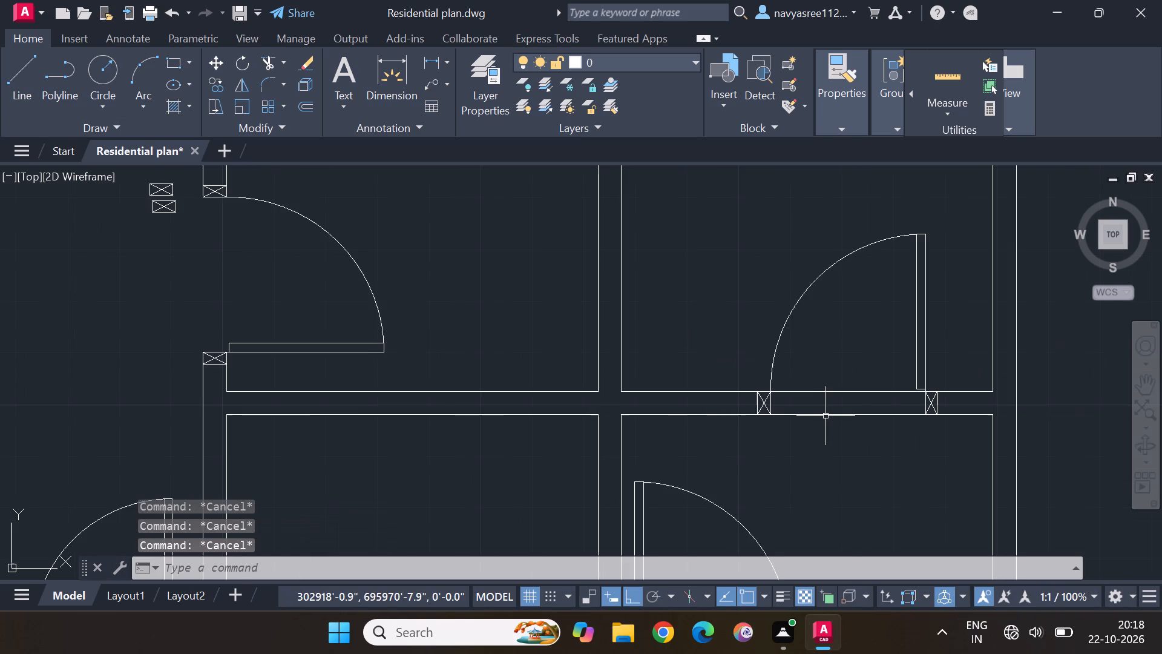
click(265, 58)
drag(821, 351, 845, 449)
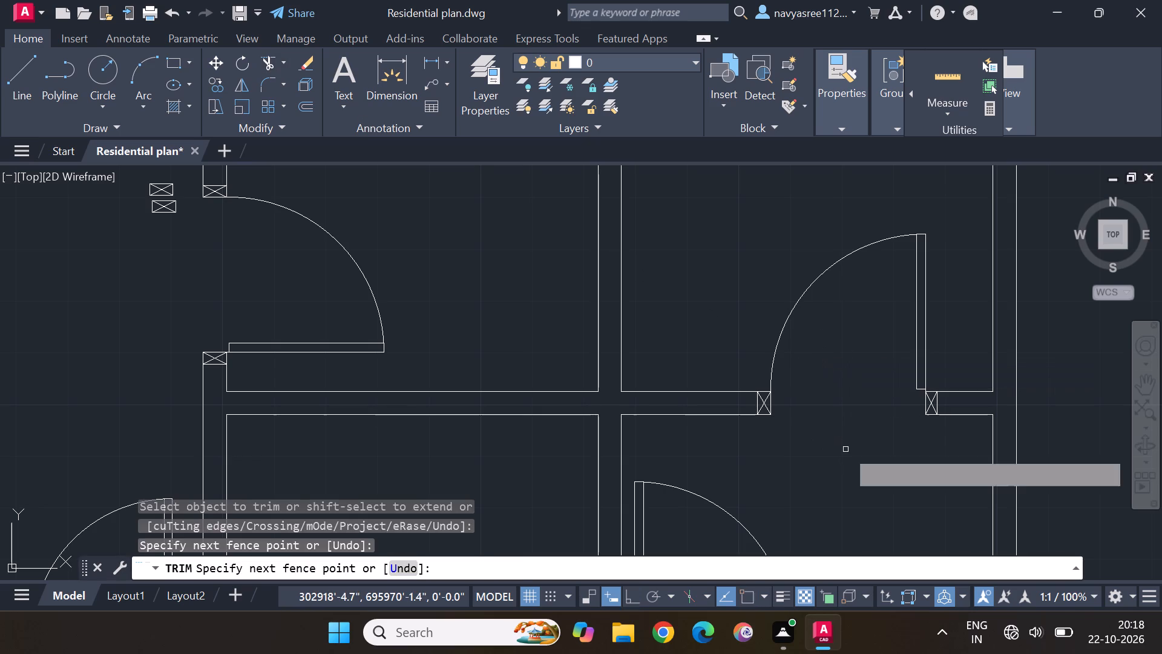
scroll(849, 439, down, 3)
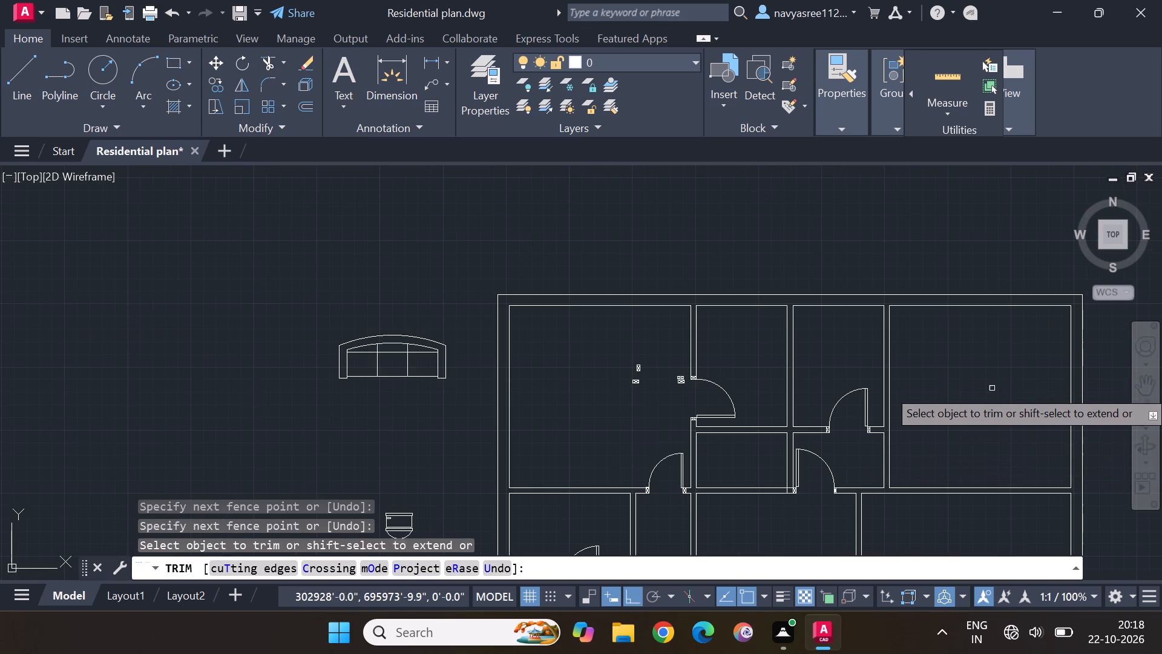
middle_drag(978, 450, 929, 342)
scroll(729, 408, up, 2)
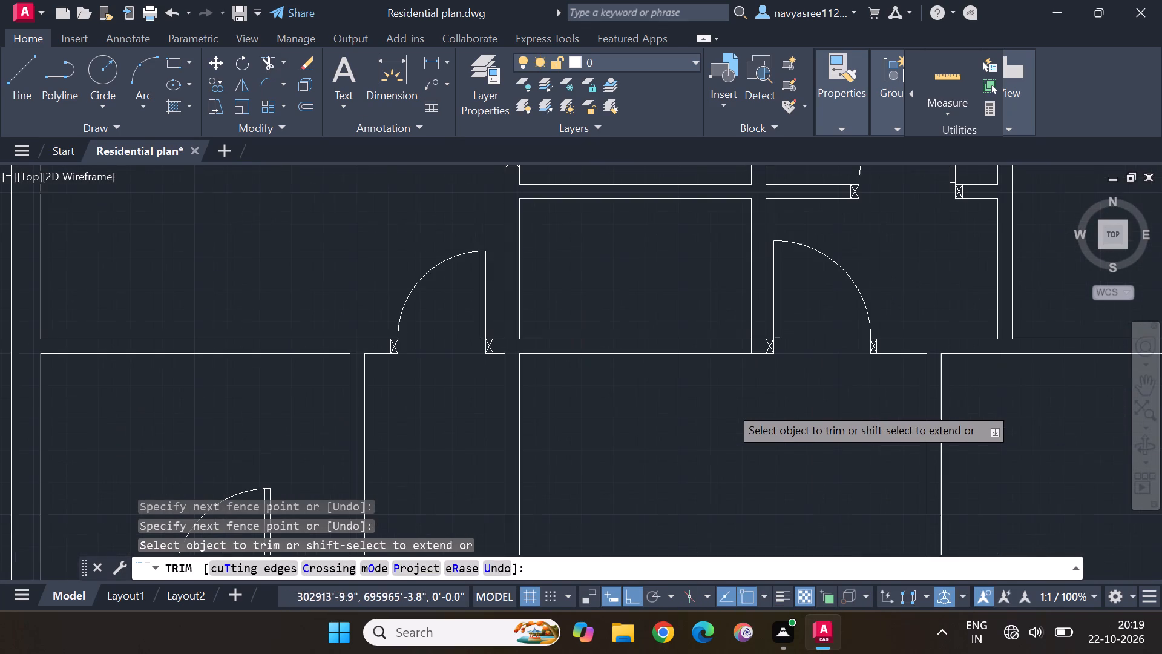
scroll(734, 411, down, 2)
middle_drag(730, 460, 745, 334)
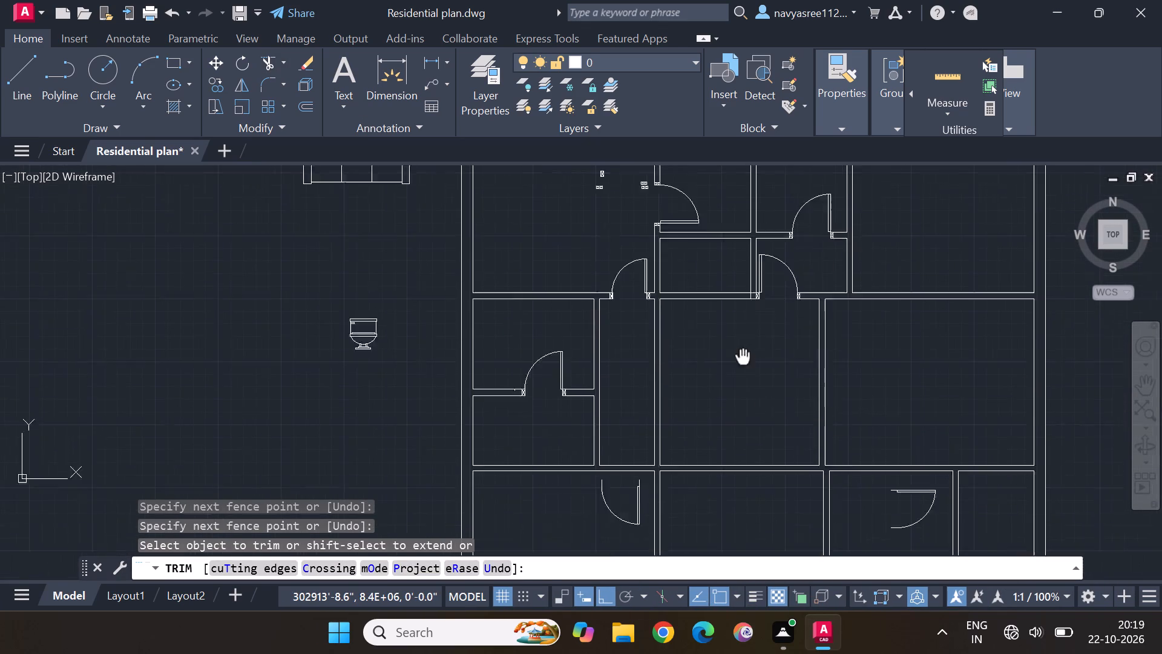
middle_drag(745, 334, 746, 329)
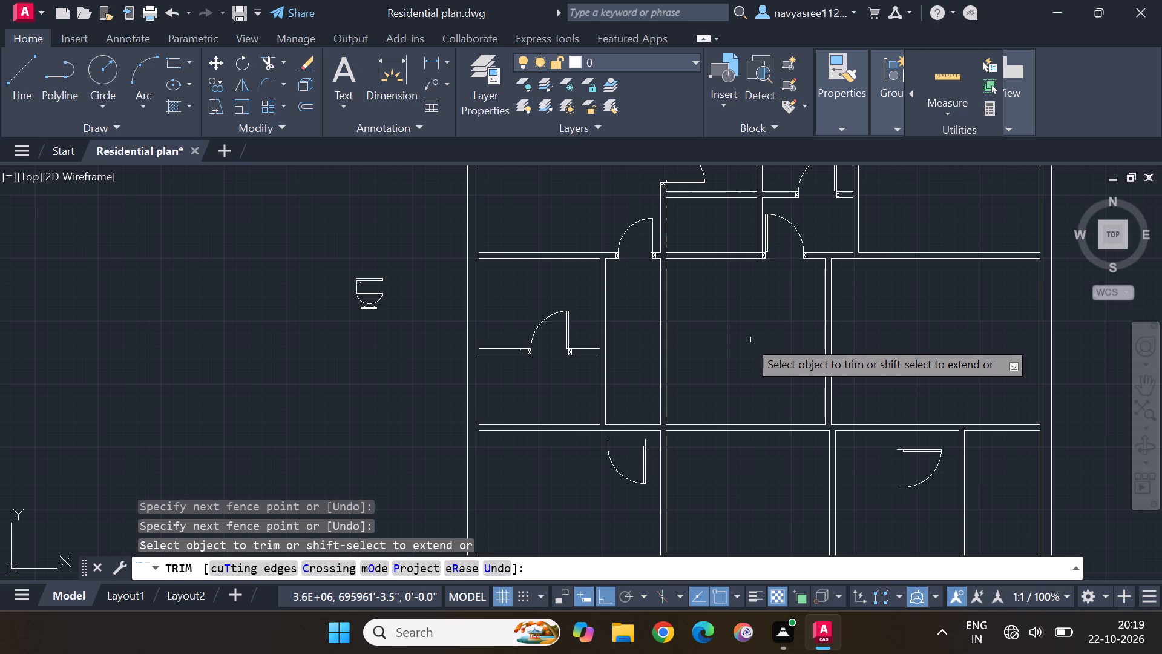
scroll(971, 324, down, 1)
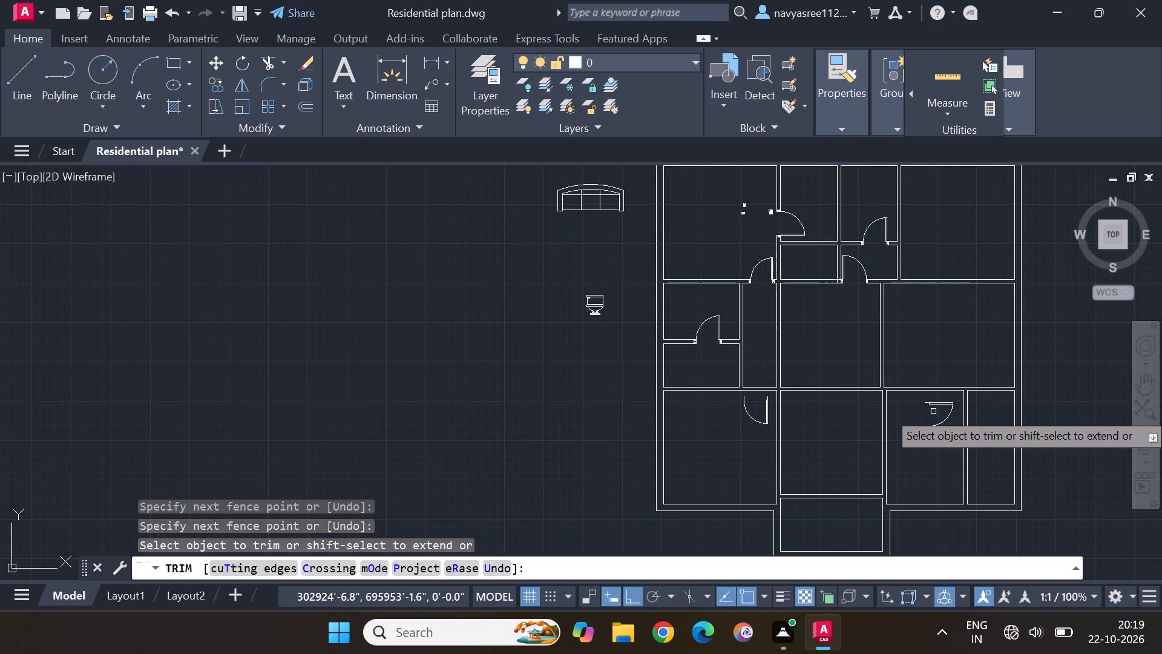
key(Escape)
key(Escape)
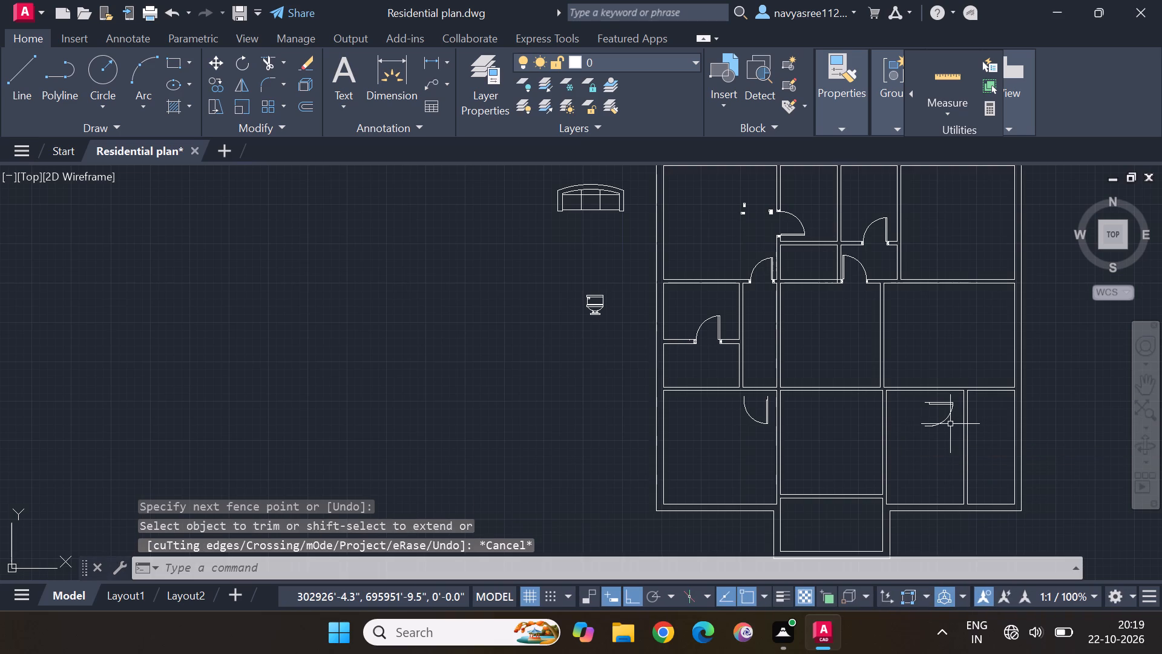
key(Escape)
key(Escape)
key(Escape)
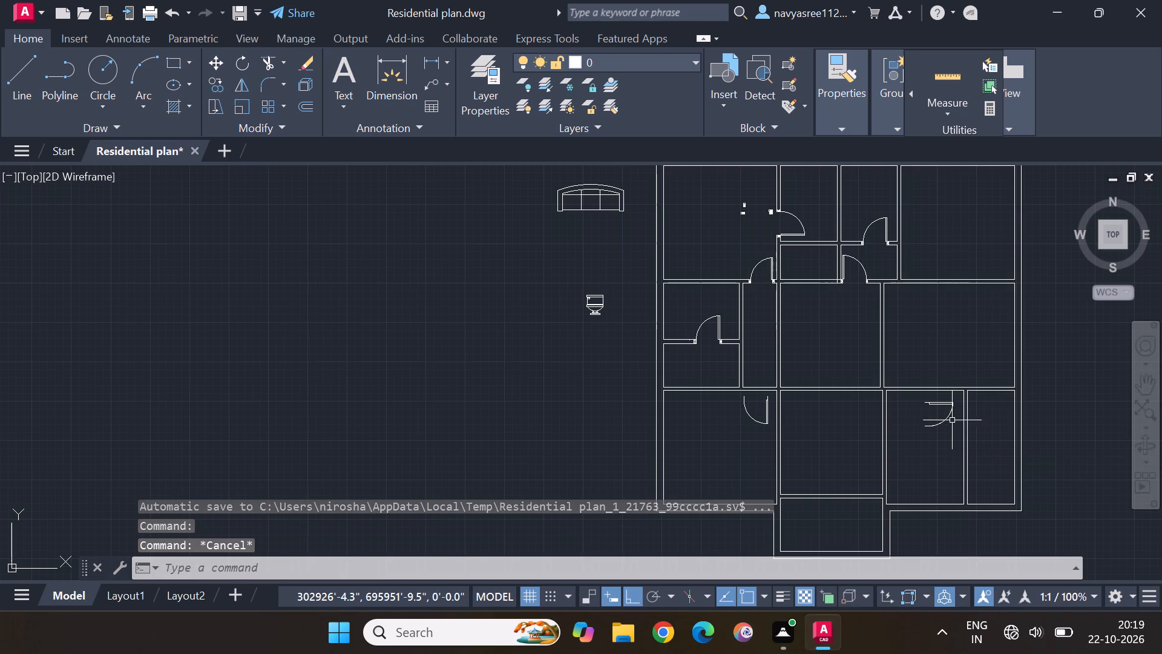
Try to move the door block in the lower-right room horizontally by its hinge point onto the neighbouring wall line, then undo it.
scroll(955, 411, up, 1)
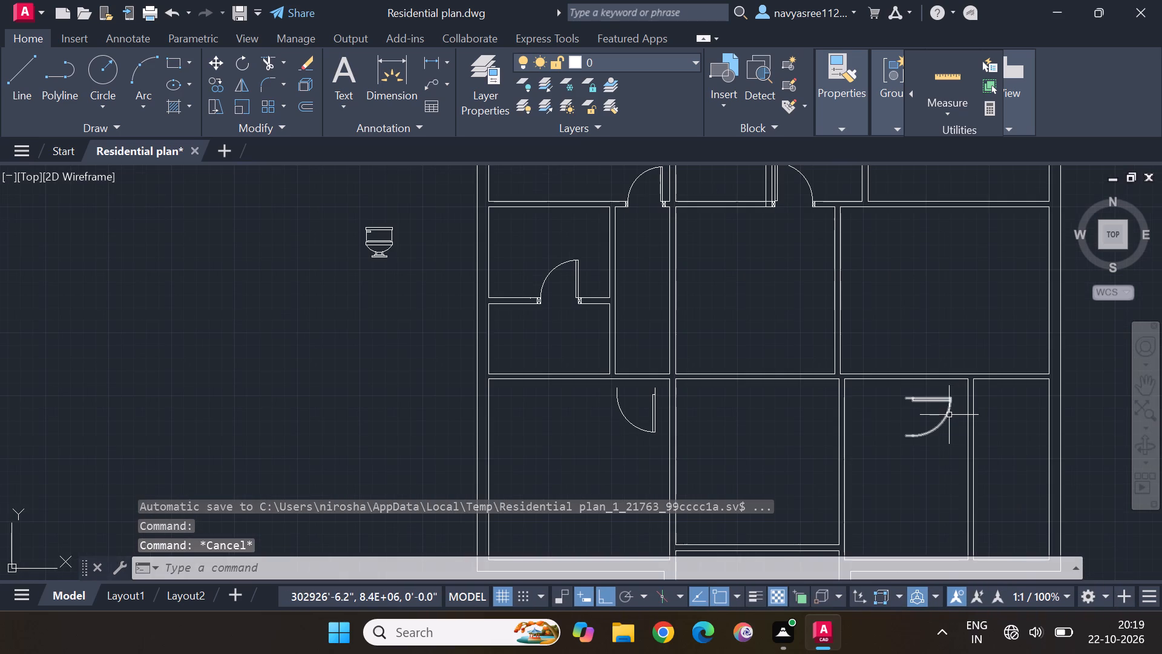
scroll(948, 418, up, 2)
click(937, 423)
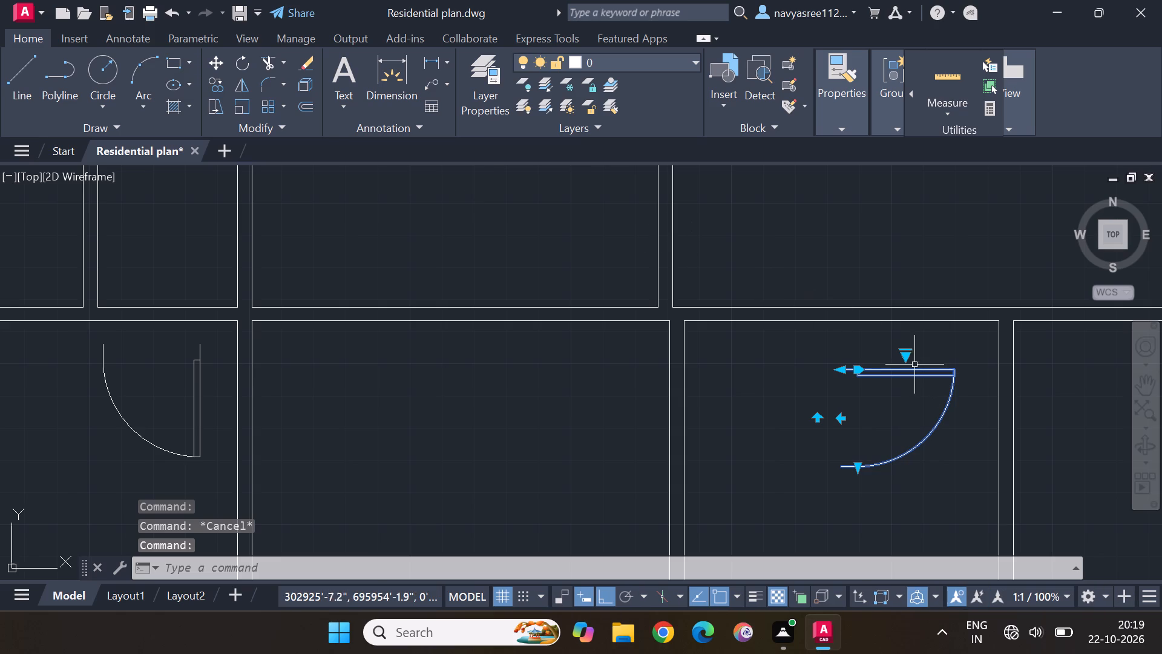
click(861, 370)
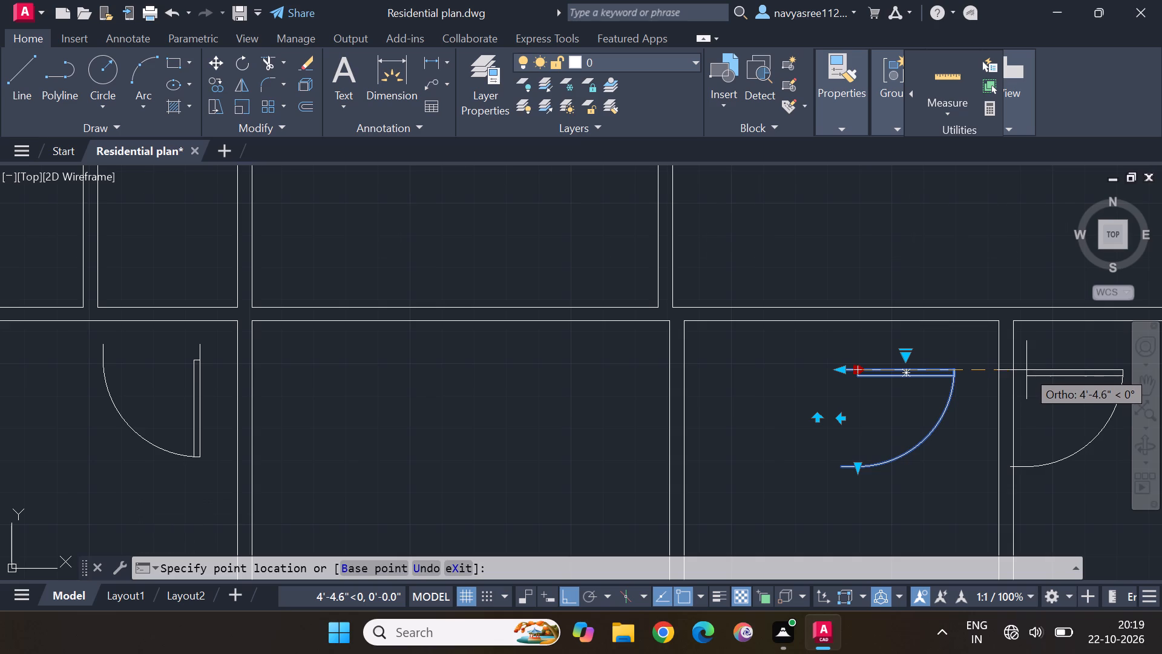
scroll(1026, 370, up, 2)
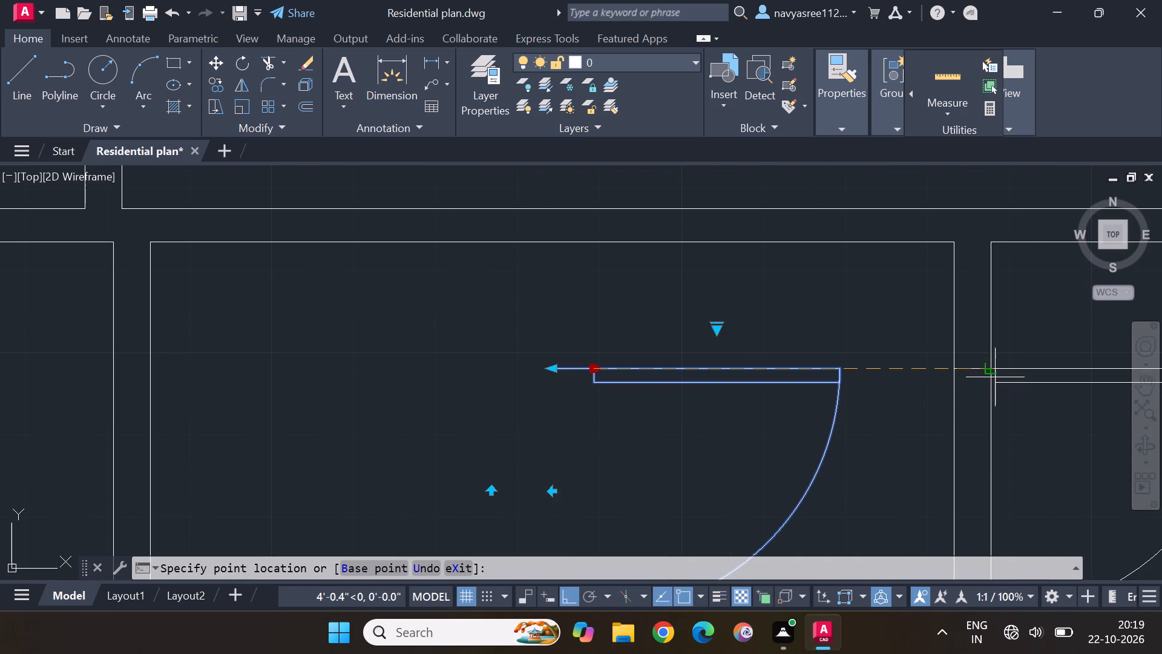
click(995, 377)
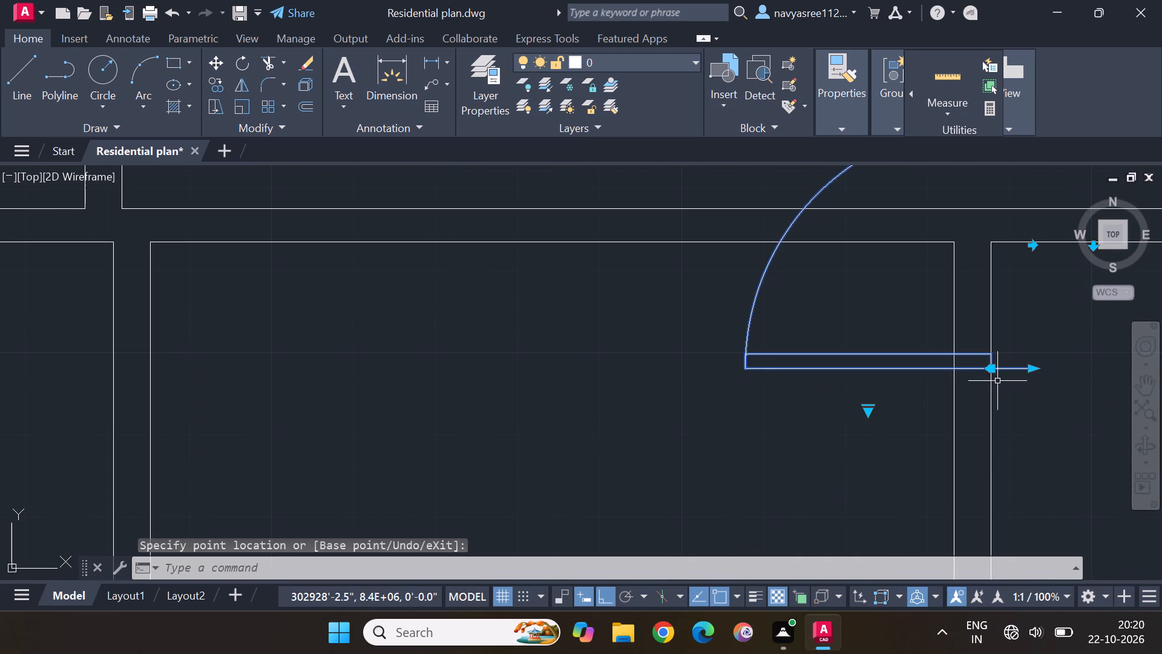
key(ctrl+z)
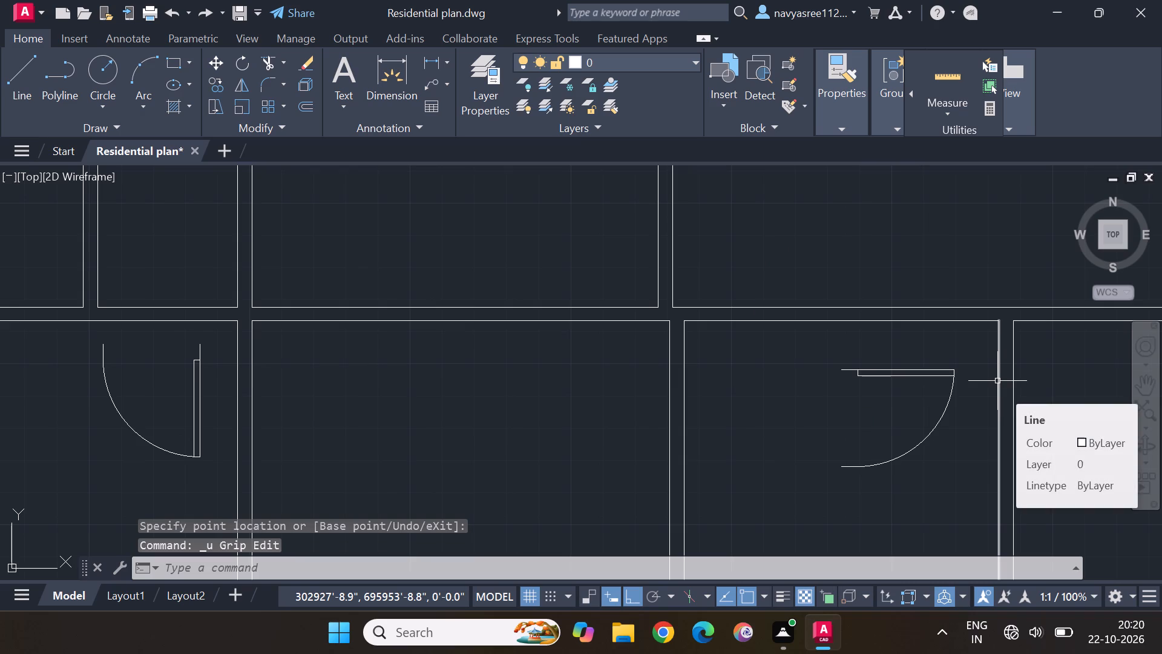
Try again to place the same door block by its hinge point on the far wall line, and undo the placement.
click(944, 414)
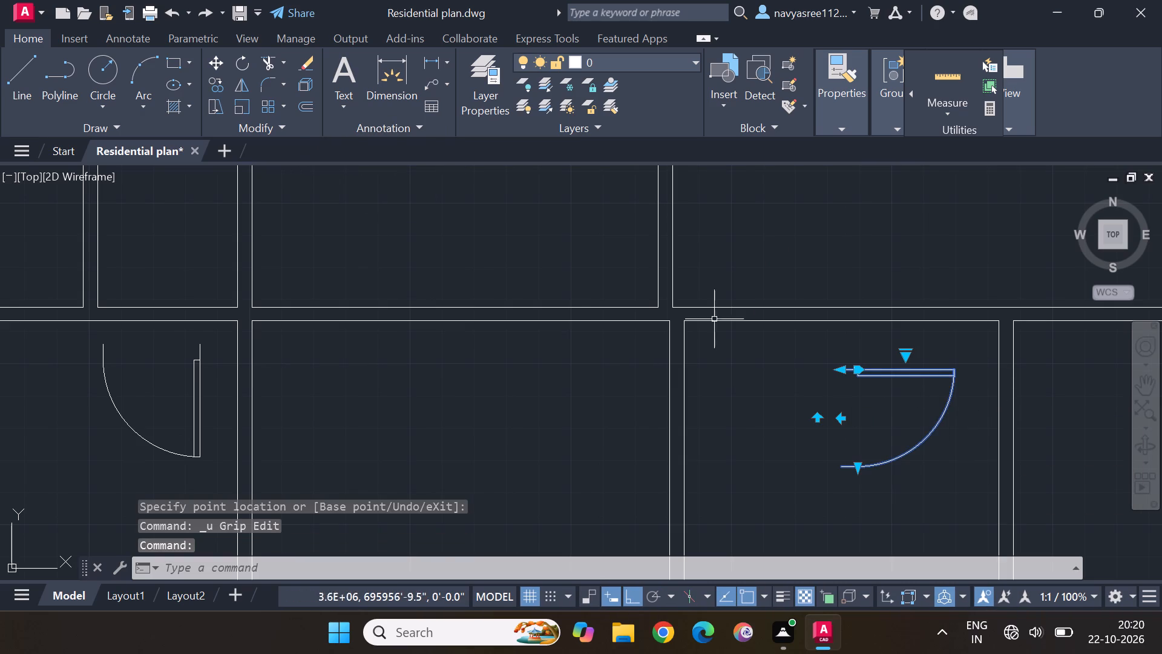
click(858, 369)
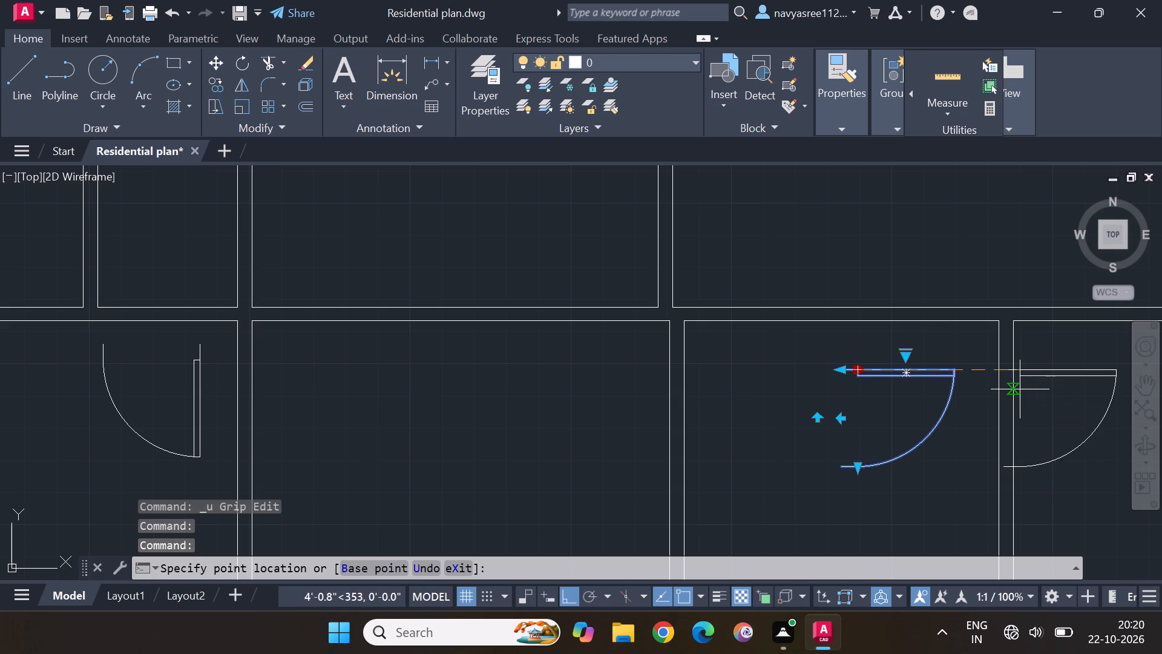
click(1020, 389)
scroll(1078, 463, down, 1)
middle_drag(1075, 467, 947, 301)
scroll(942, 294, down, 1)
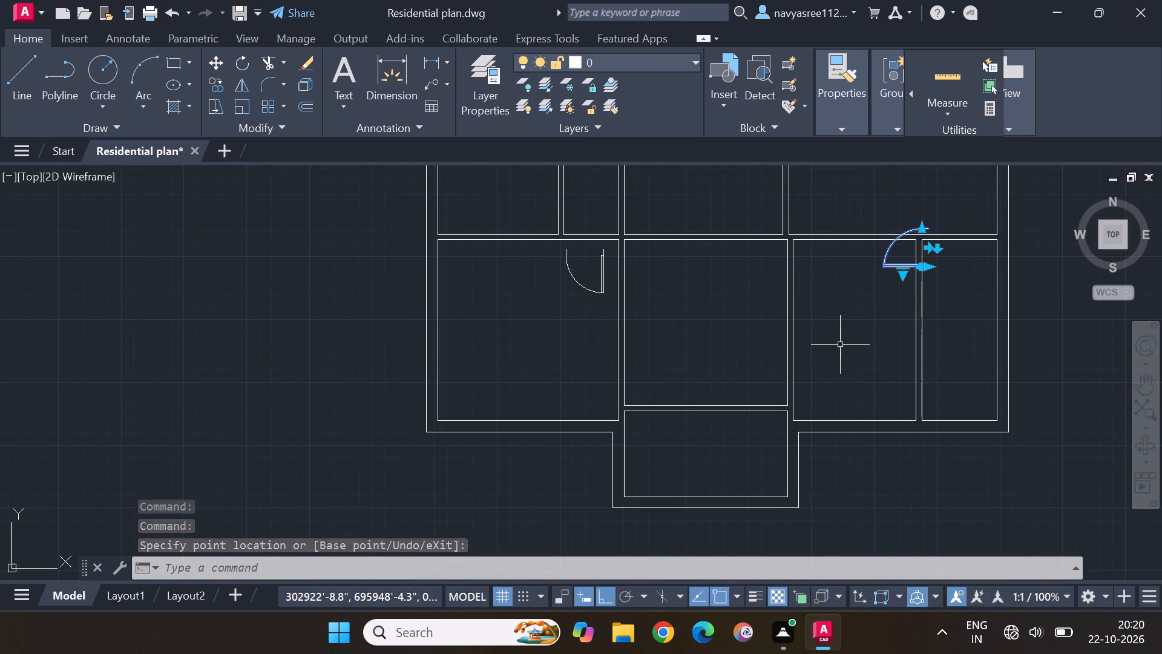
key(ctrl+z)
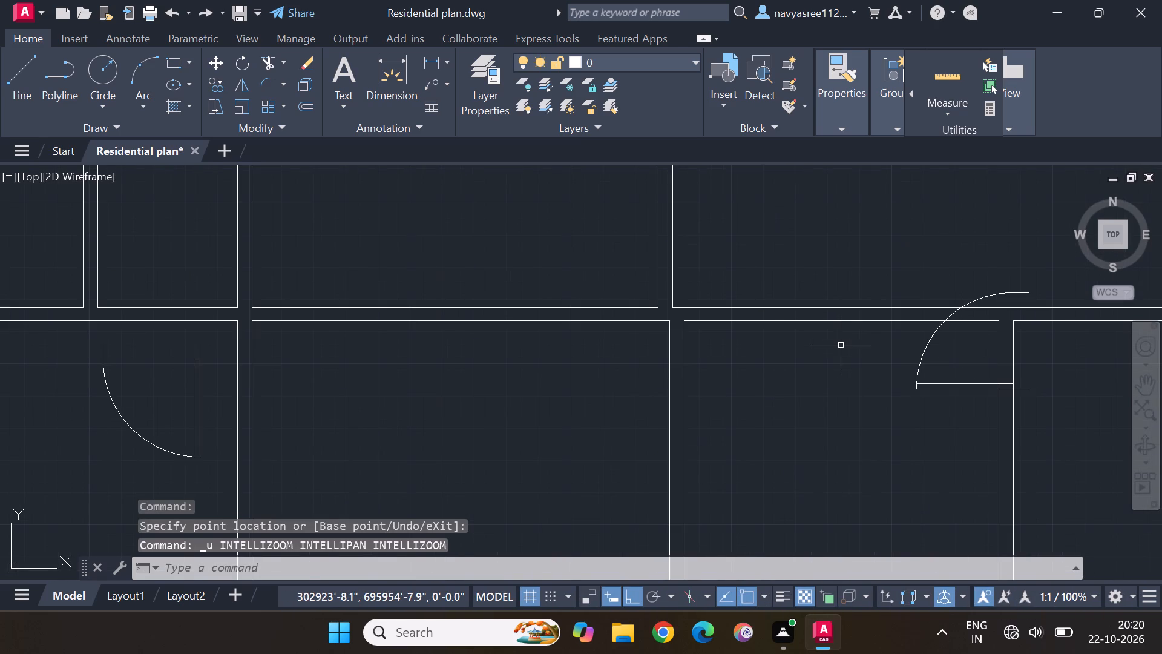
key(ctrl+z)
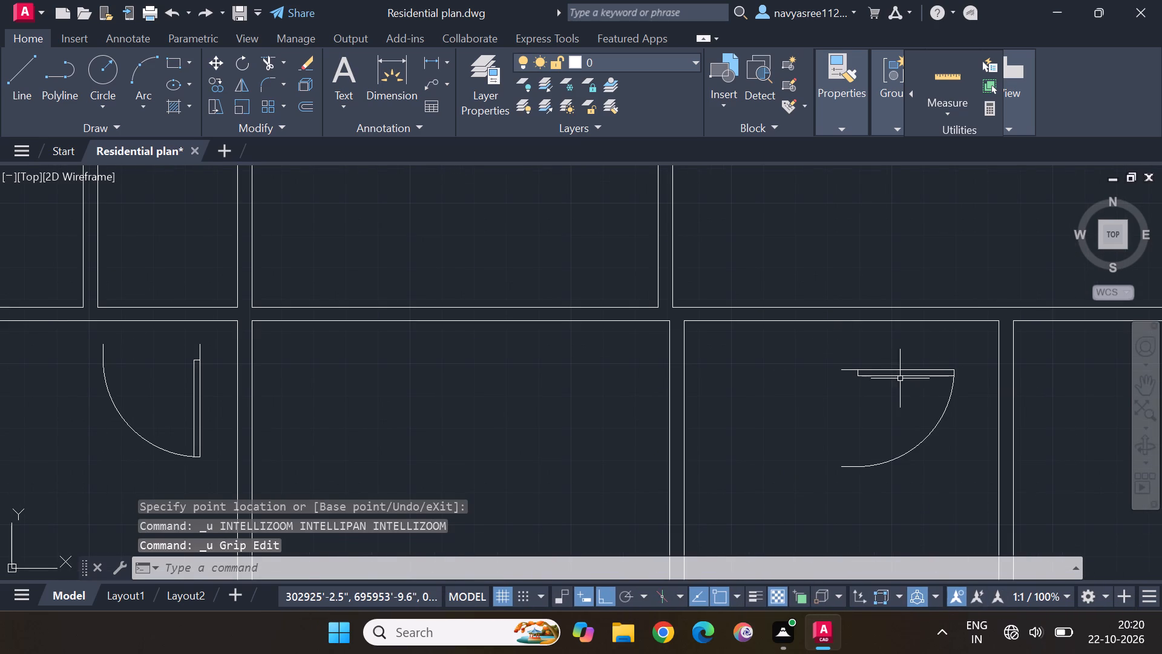
With Ortho off, move the door block by its hinge point into the narrow corner room so its end lines span the dividing wall.
click(940, 418)
drag(859, 372, 869, 375)
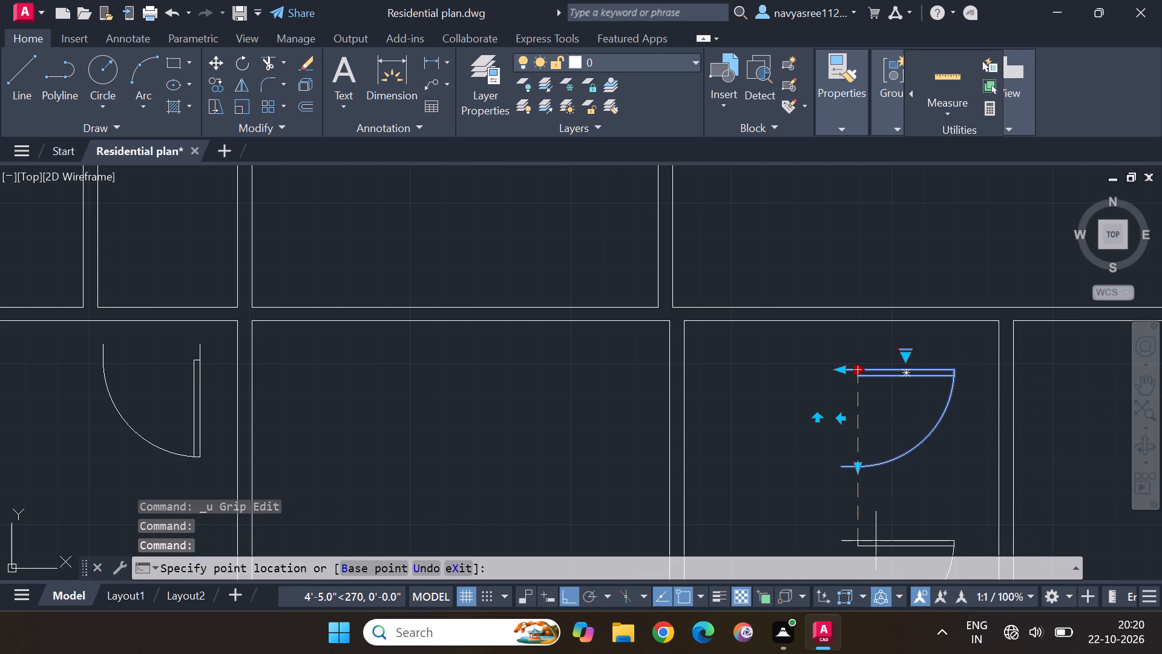
click(567, 592)
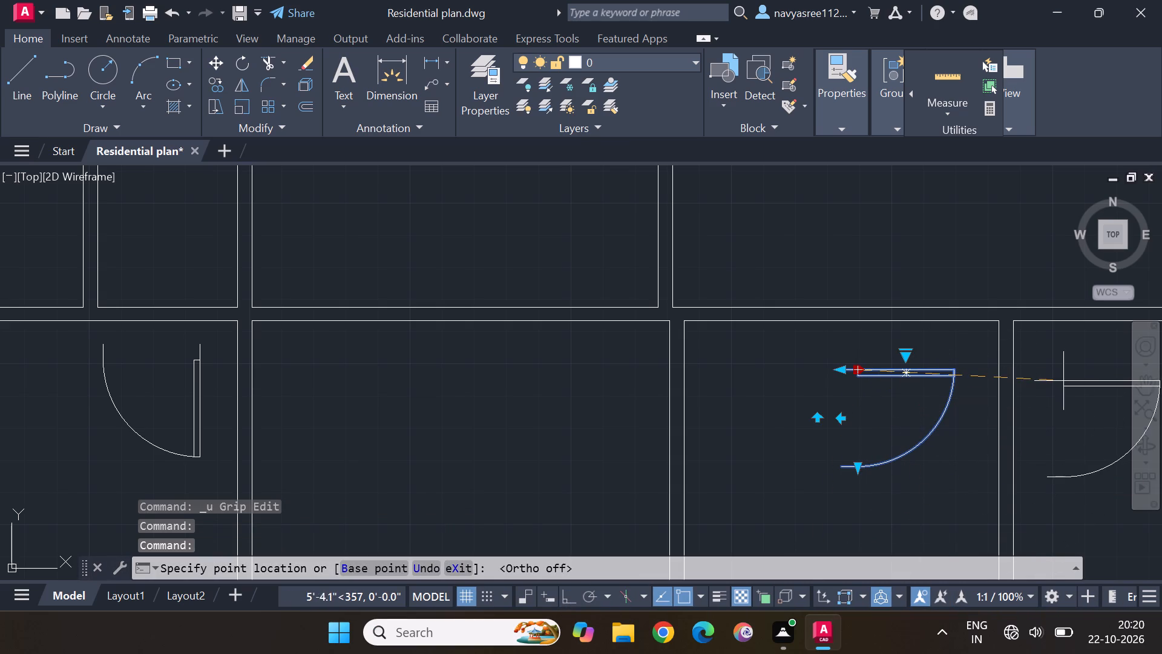
click(1028, 383)
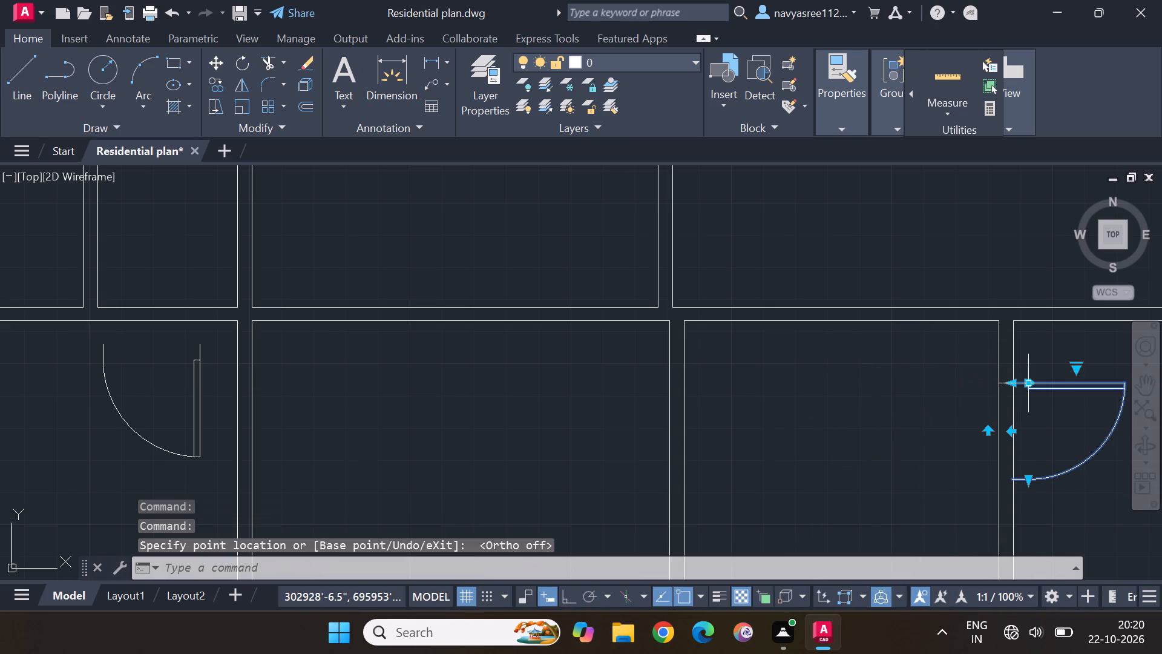
scroll(1062, 430, up, 2)
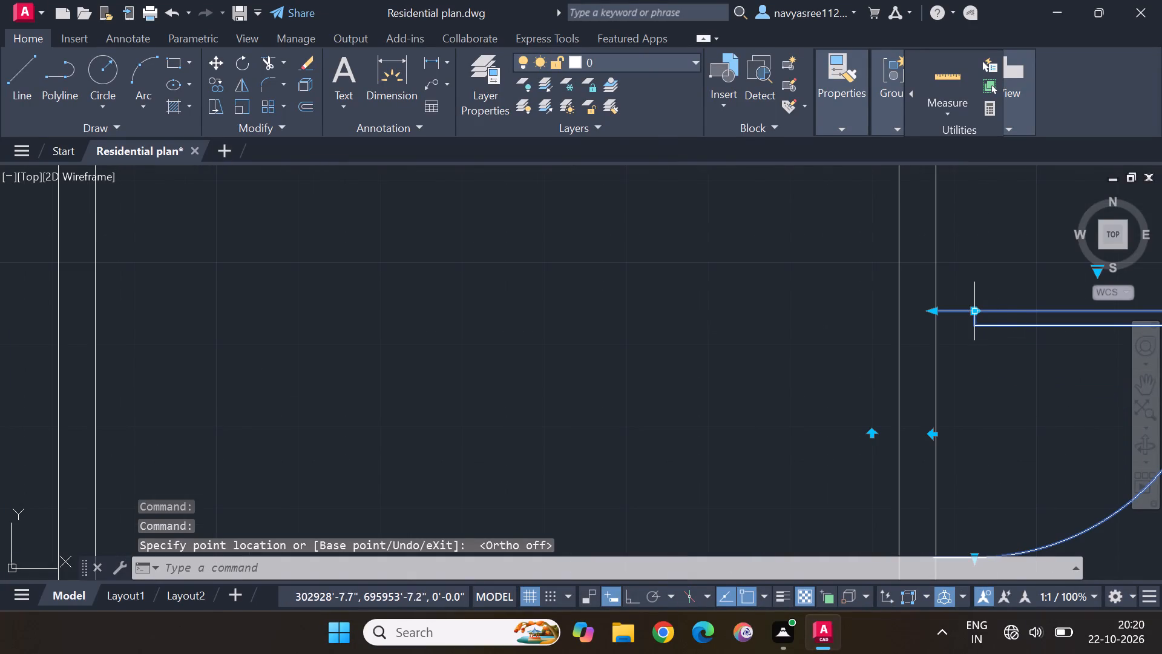
click(973, 309)
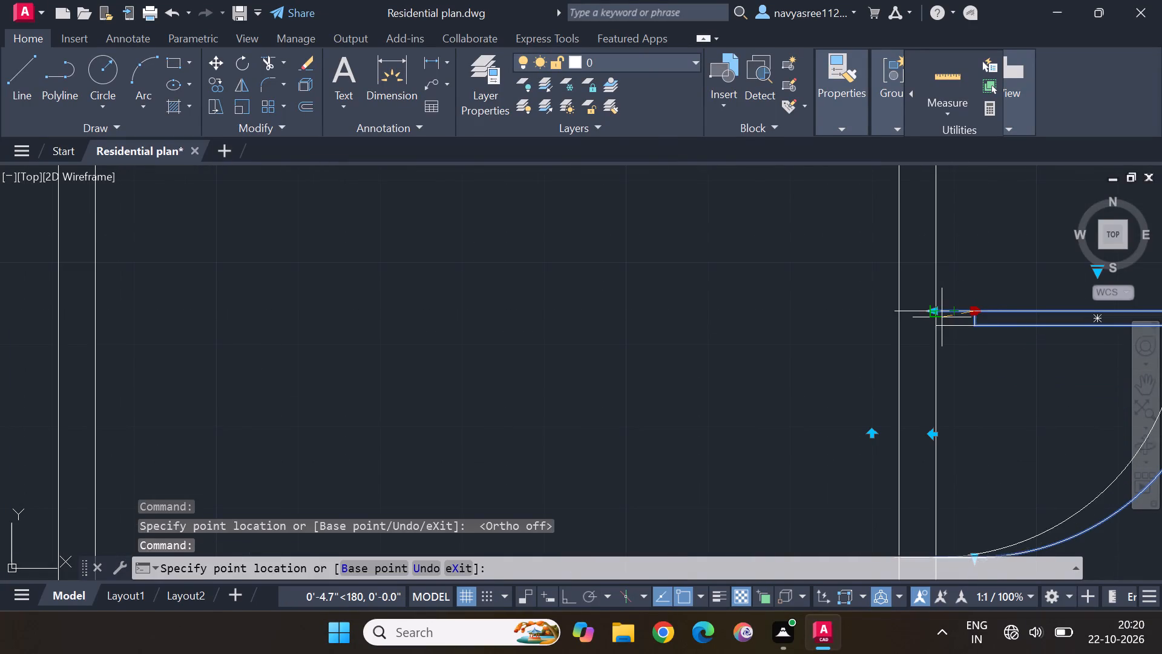
scroll(942, 317, up, 3)
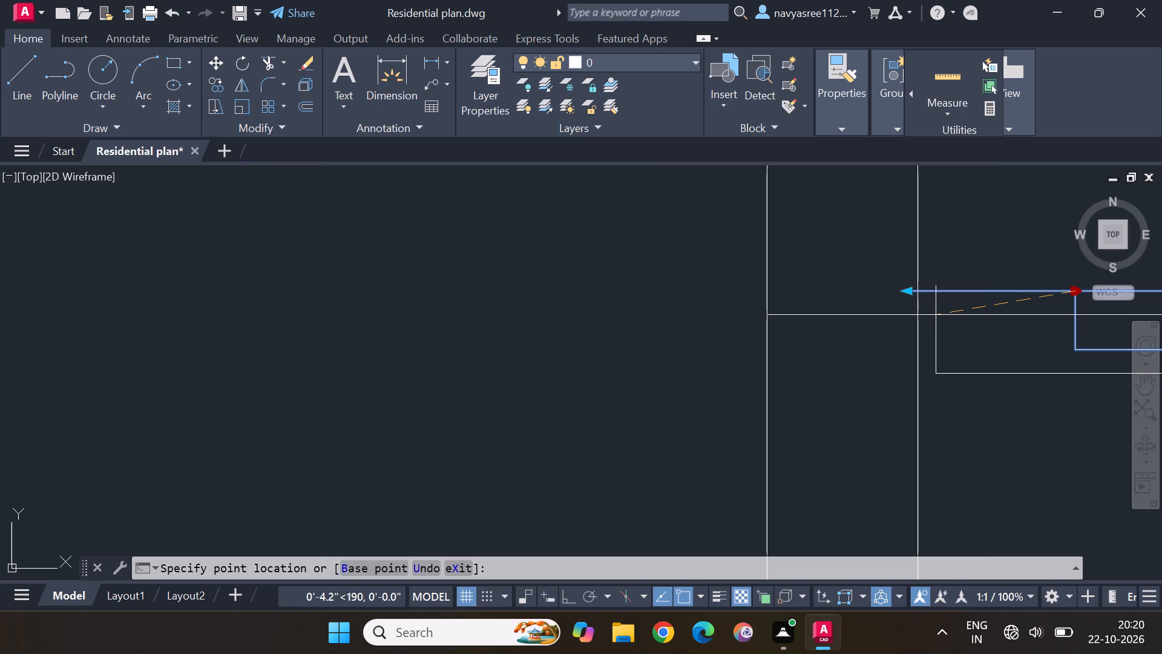
click(935, 315)
scroll(948, 324, down, 3)
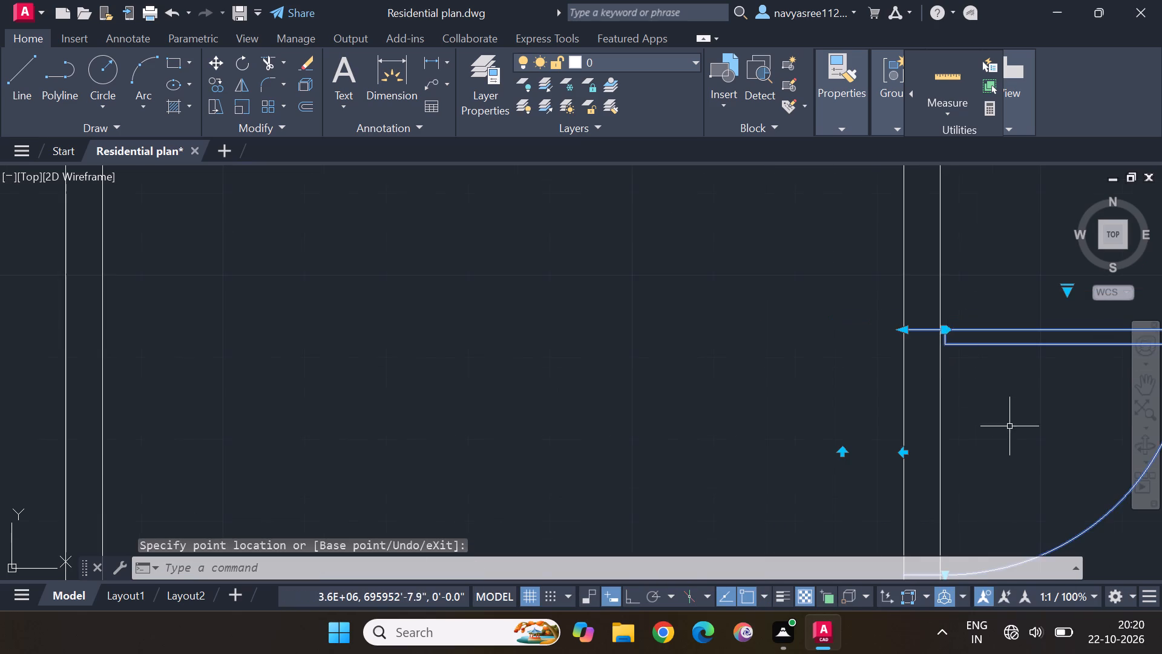
scroll(1009, 433, down, 2)
middle_drag(1005, 444, 937, 424)
key(Escape)
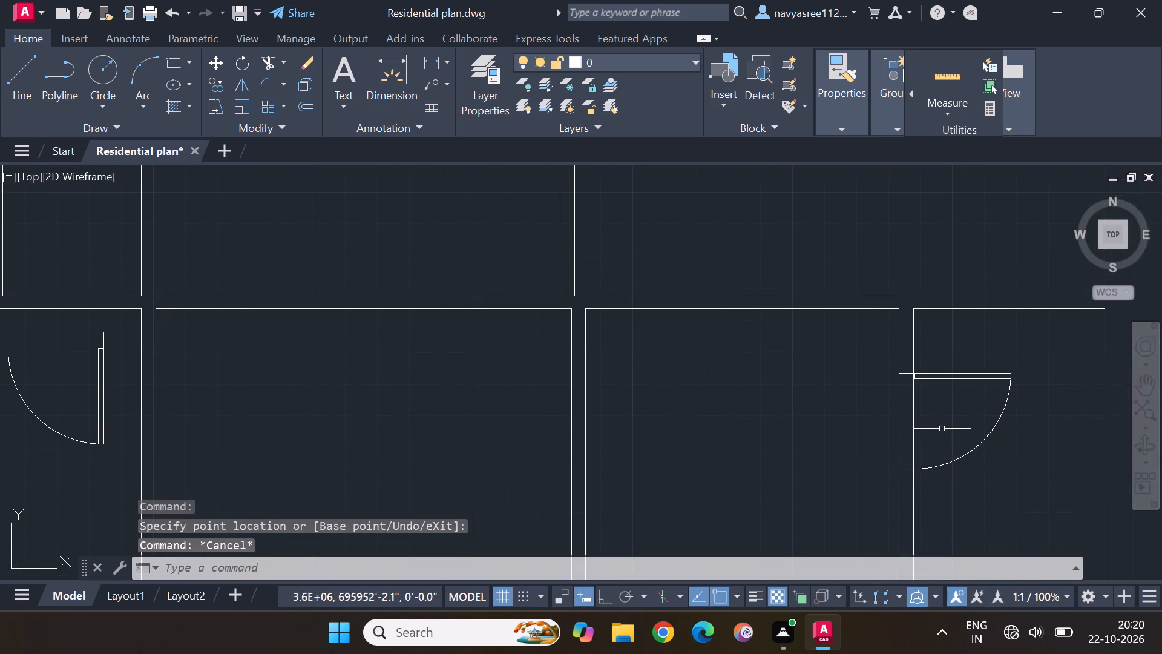
key(Escape)
key(Escape)
key(Escape)
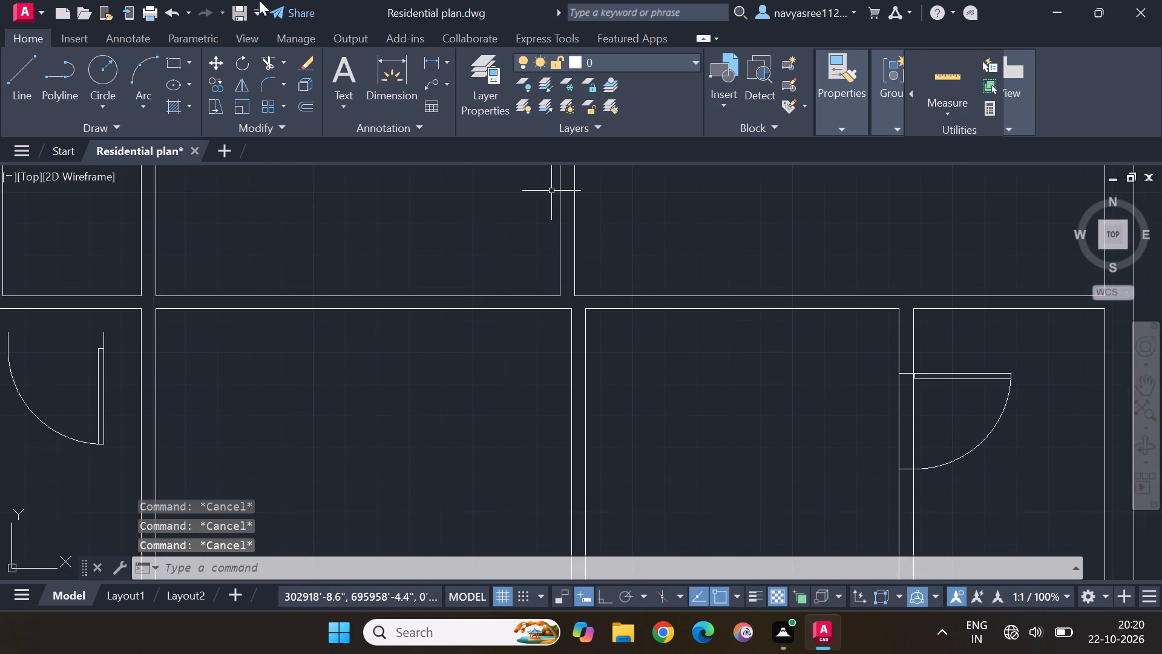
Draw a horizontal 4.5" line across the dividing wall about 6.5" above the hinge-side end line of the corner room door.
click(14, 66)
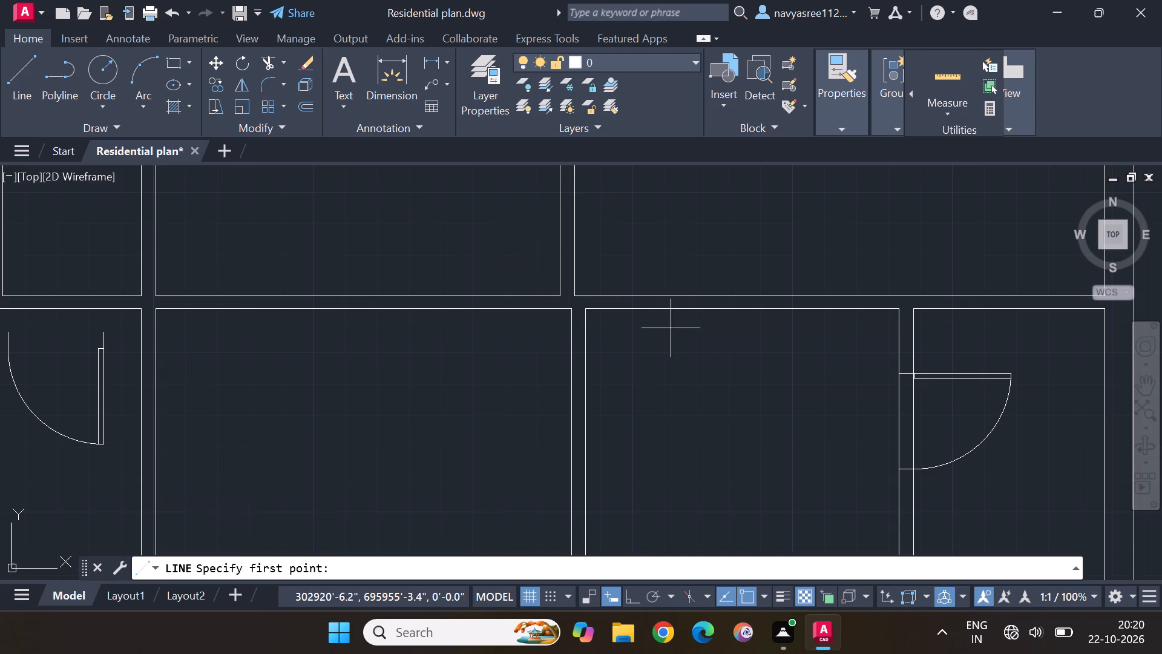
scroll(858, 366, up, 2)
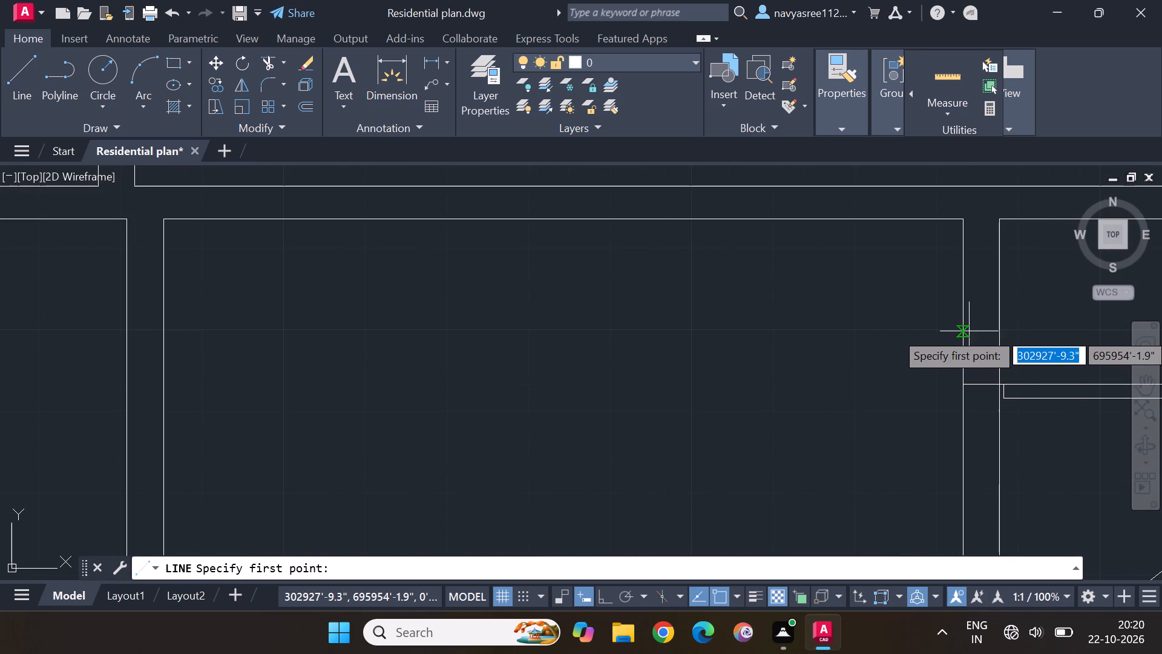
click(963, 331)
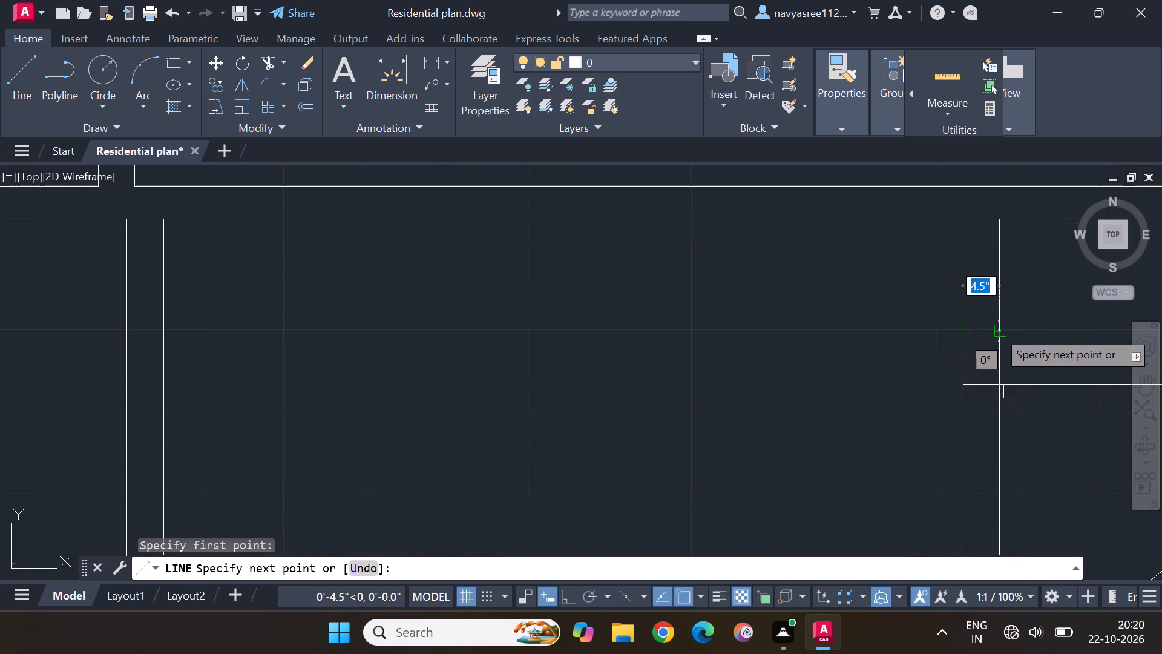
click(999, 329)
key(Escape)
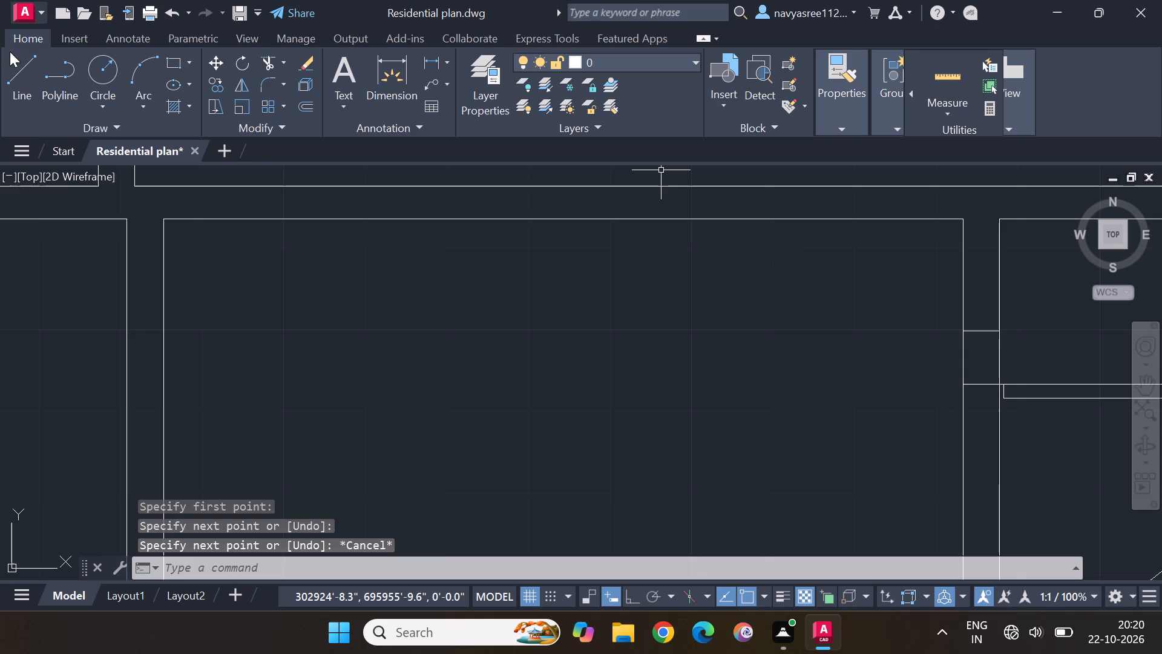
Draw two crossing 7.9" diagonals and the 6.5" side line between them to complete the jamb box above the door.
click(18, 68)
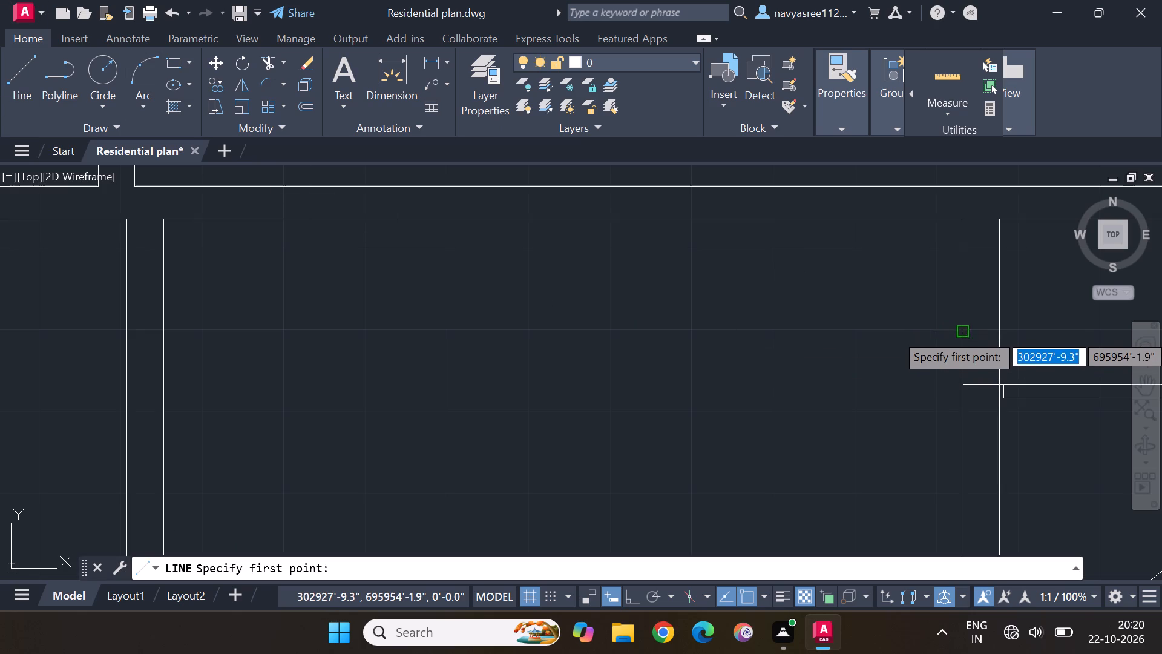
click(962, 333)
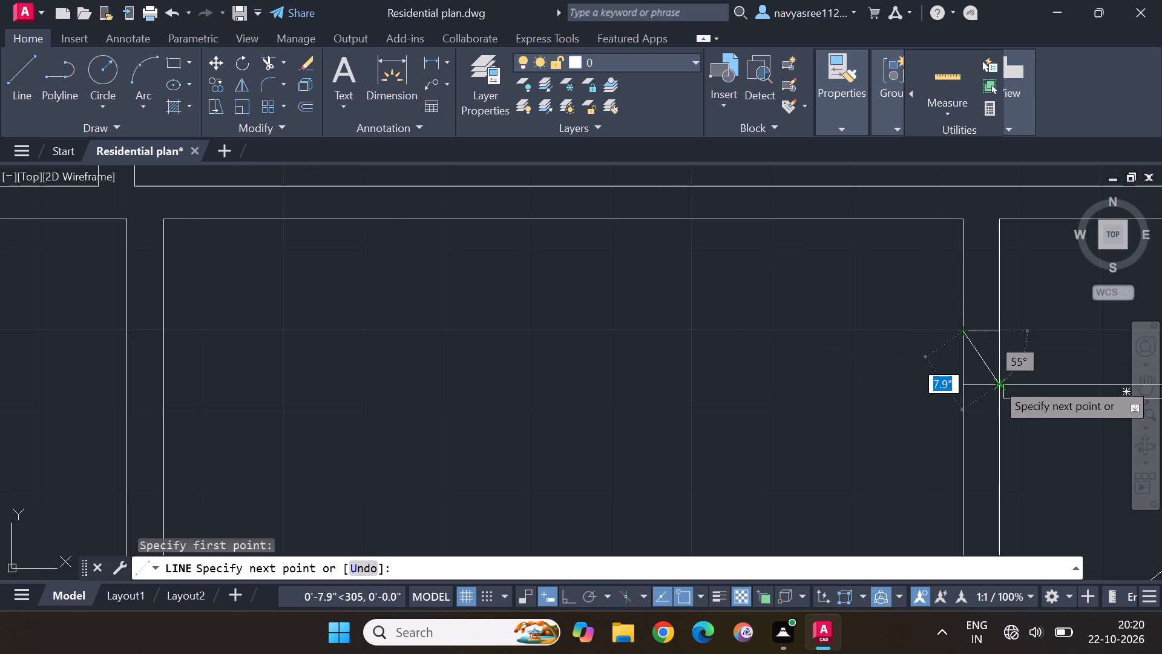
click(996, 381)
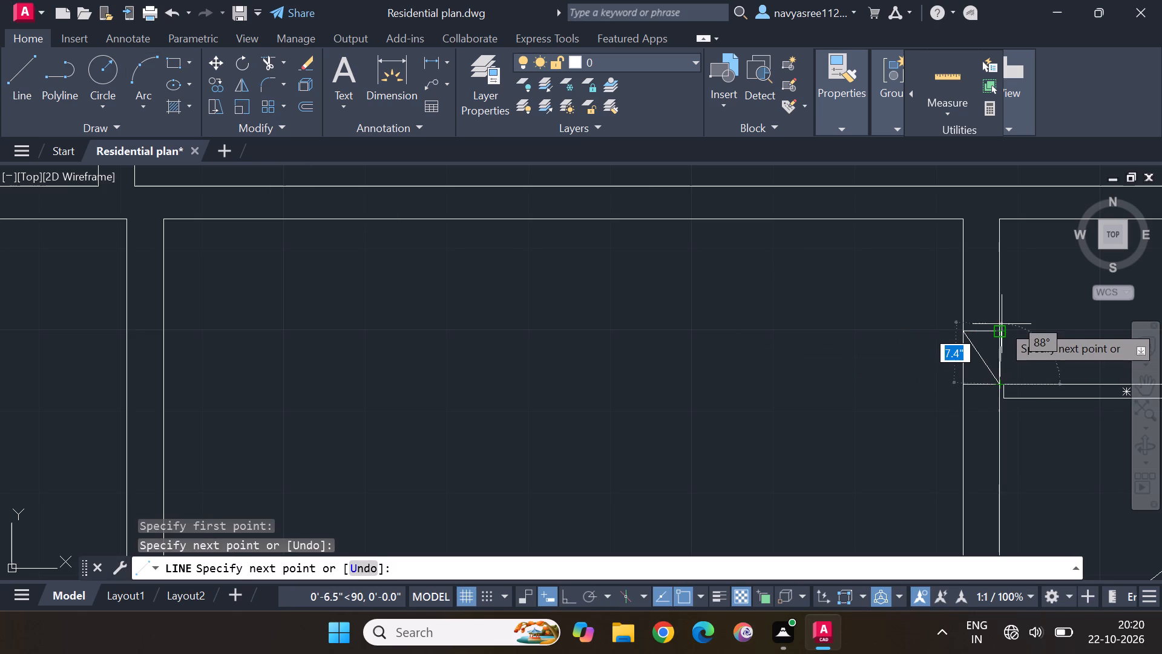
click(996, 336)
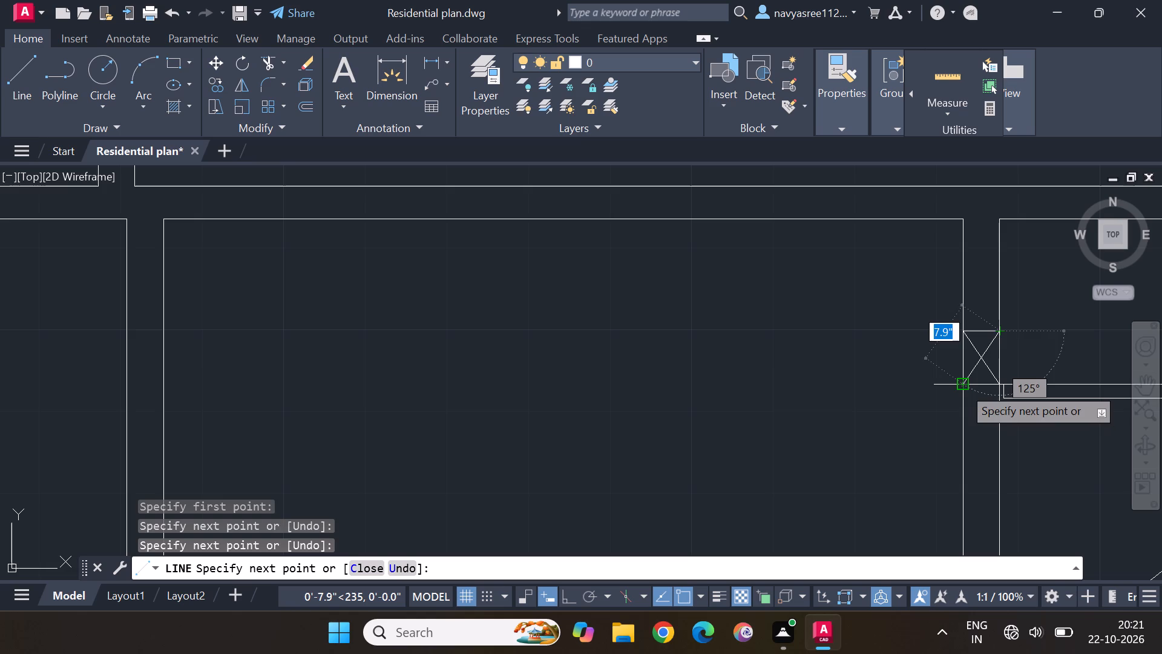
click(962, 386)
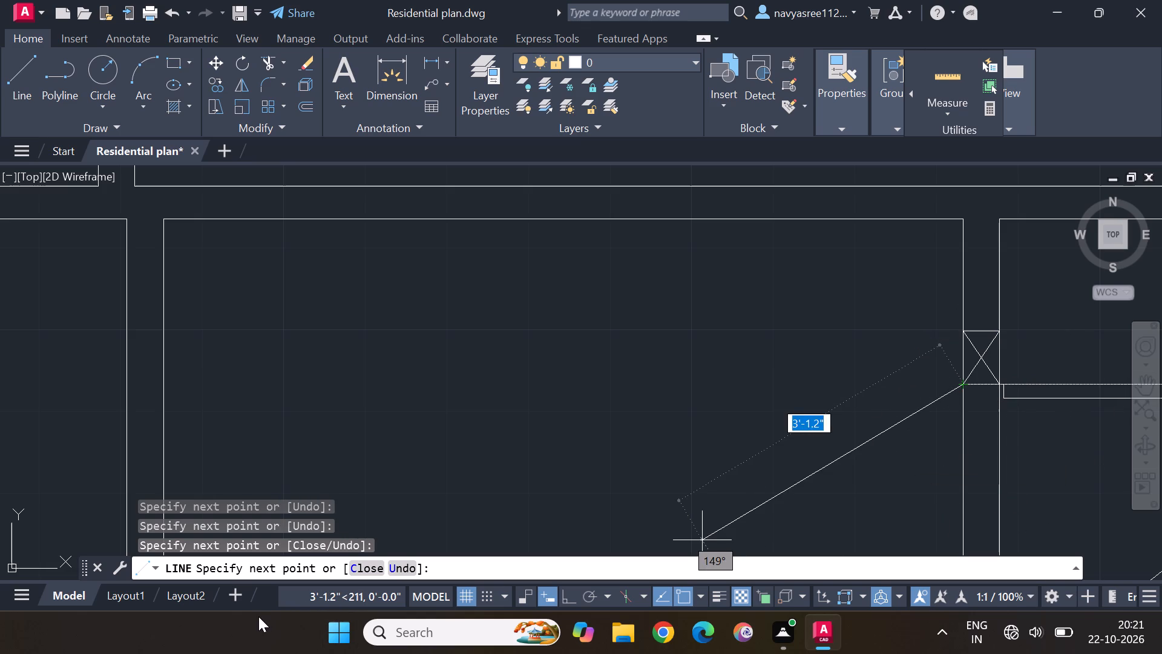
key(Escape)
key(Escape)
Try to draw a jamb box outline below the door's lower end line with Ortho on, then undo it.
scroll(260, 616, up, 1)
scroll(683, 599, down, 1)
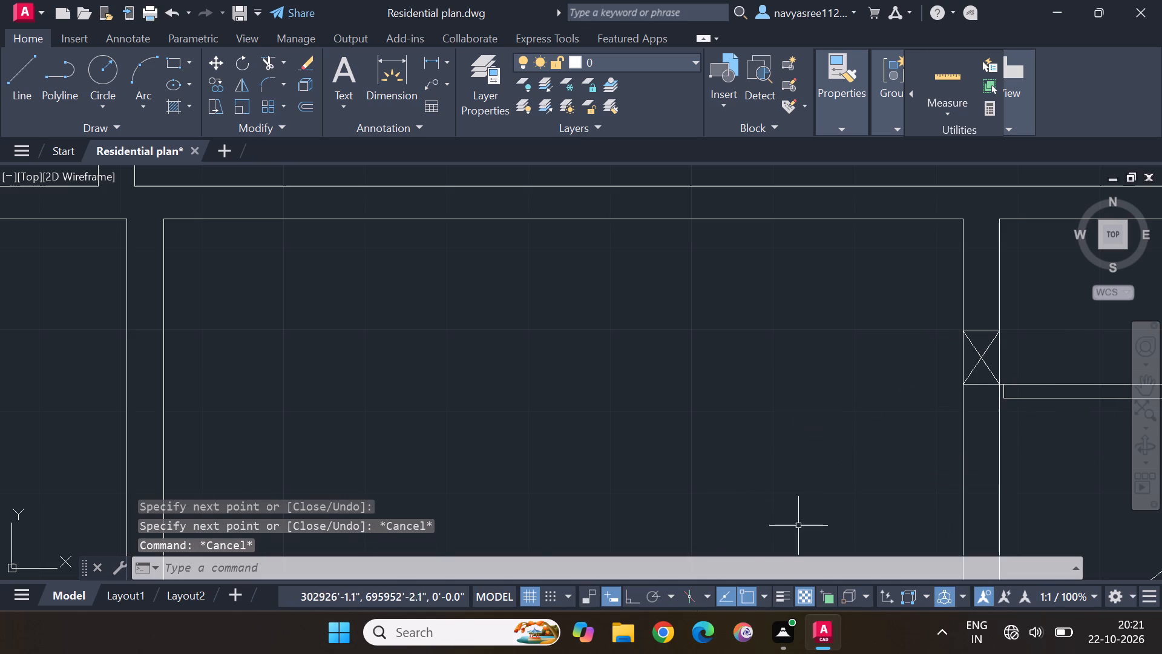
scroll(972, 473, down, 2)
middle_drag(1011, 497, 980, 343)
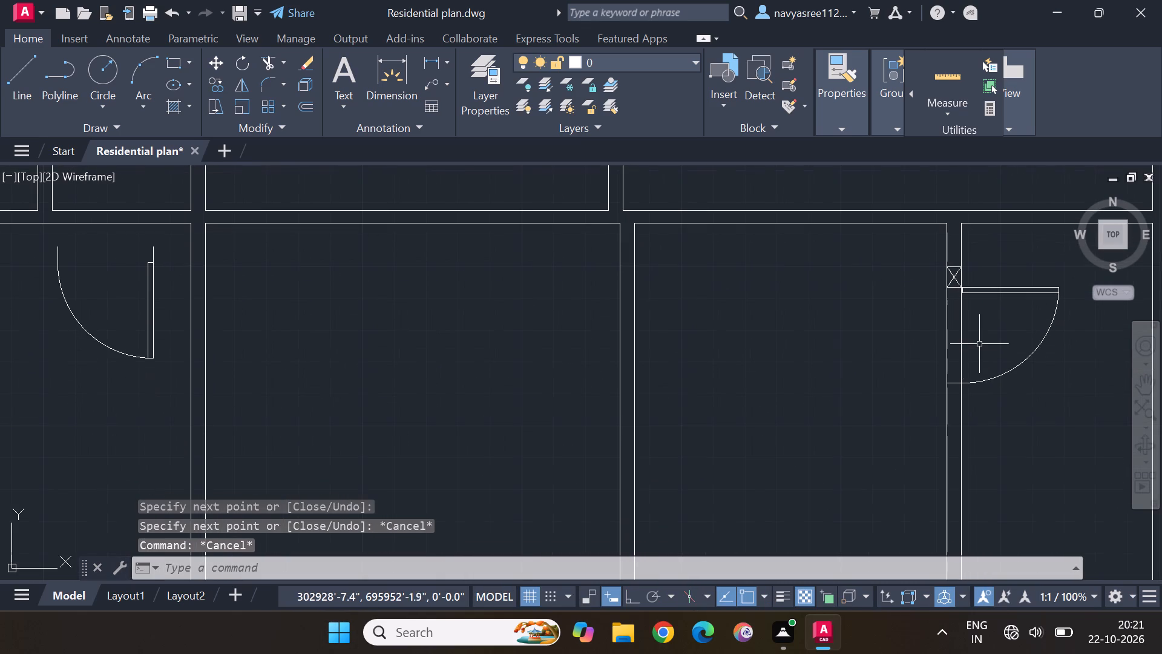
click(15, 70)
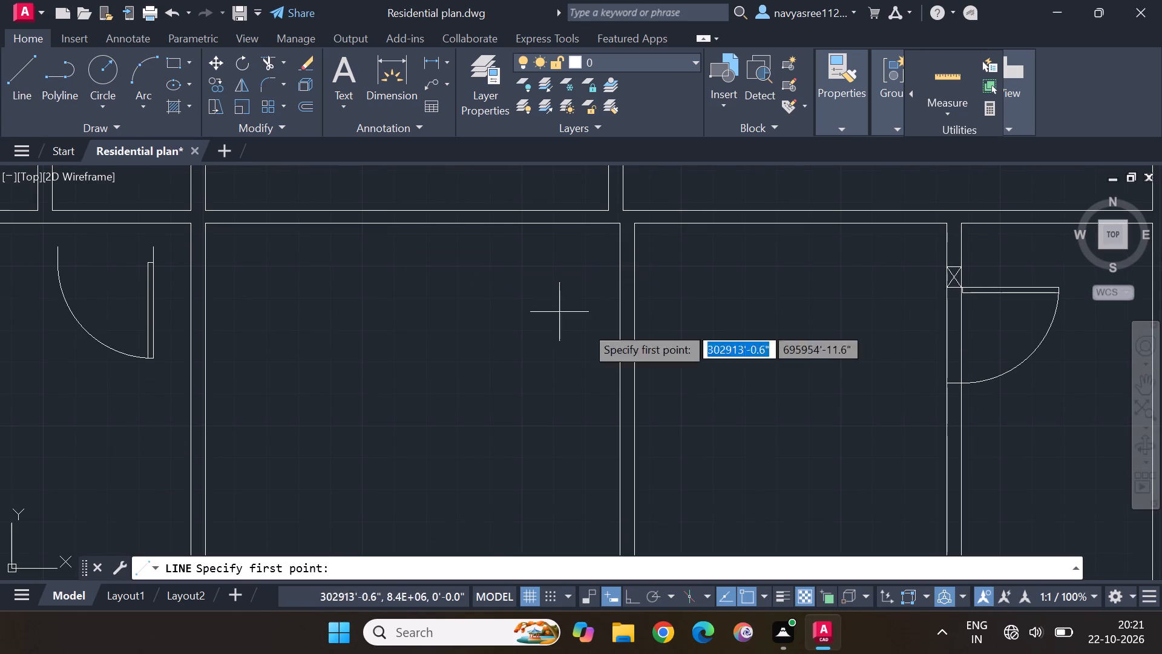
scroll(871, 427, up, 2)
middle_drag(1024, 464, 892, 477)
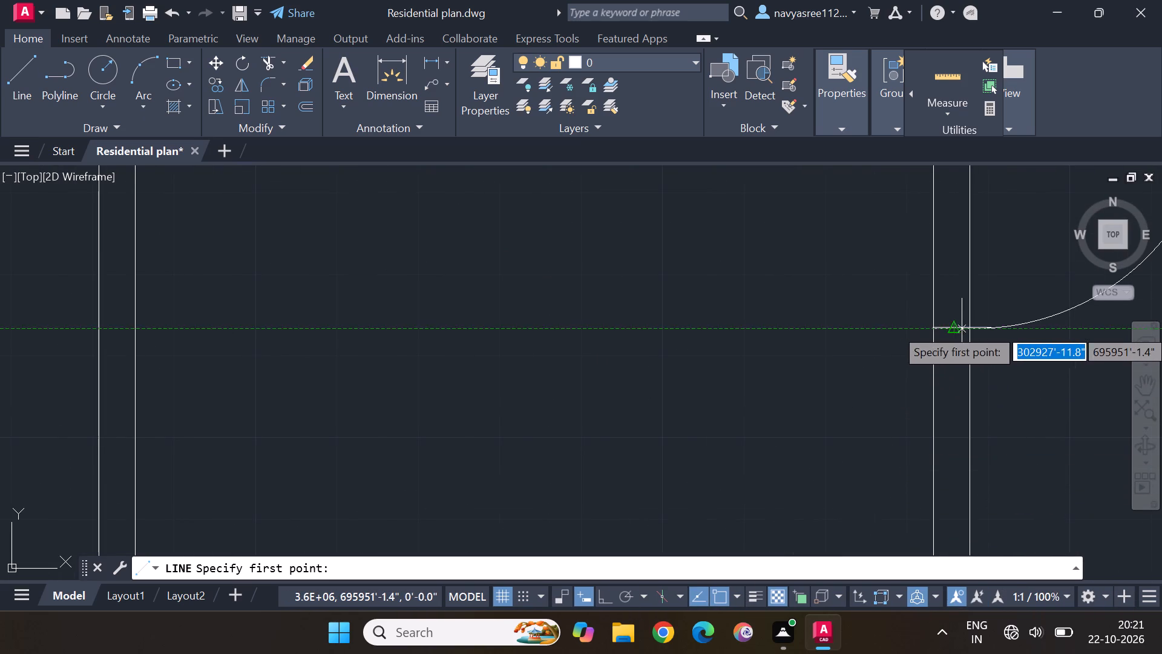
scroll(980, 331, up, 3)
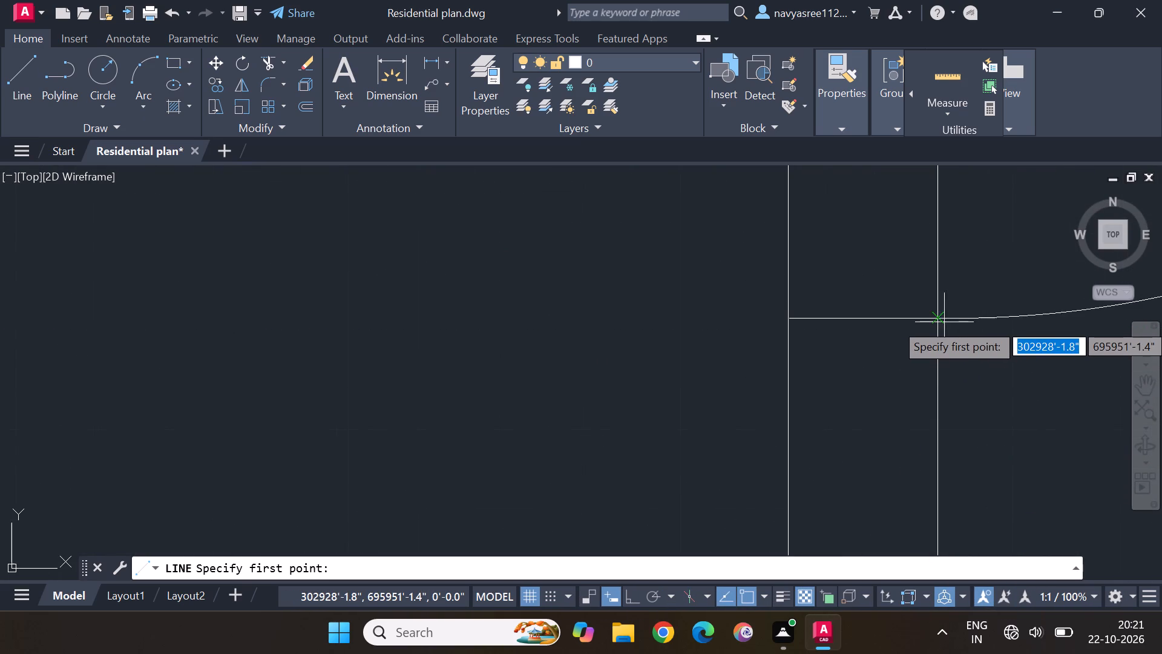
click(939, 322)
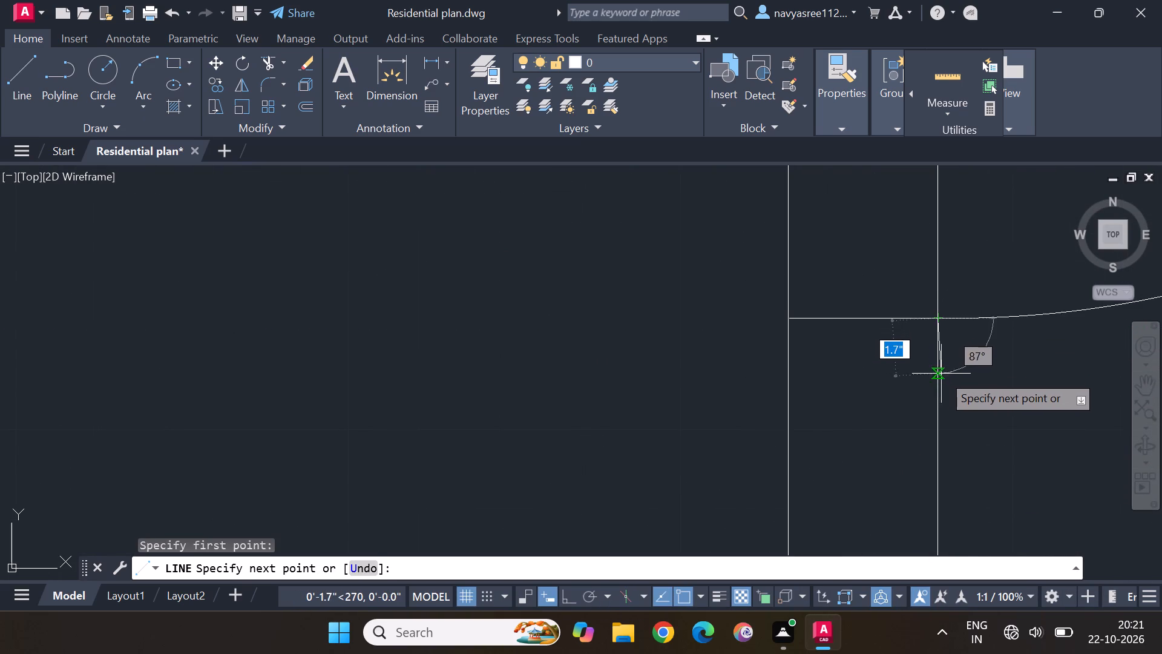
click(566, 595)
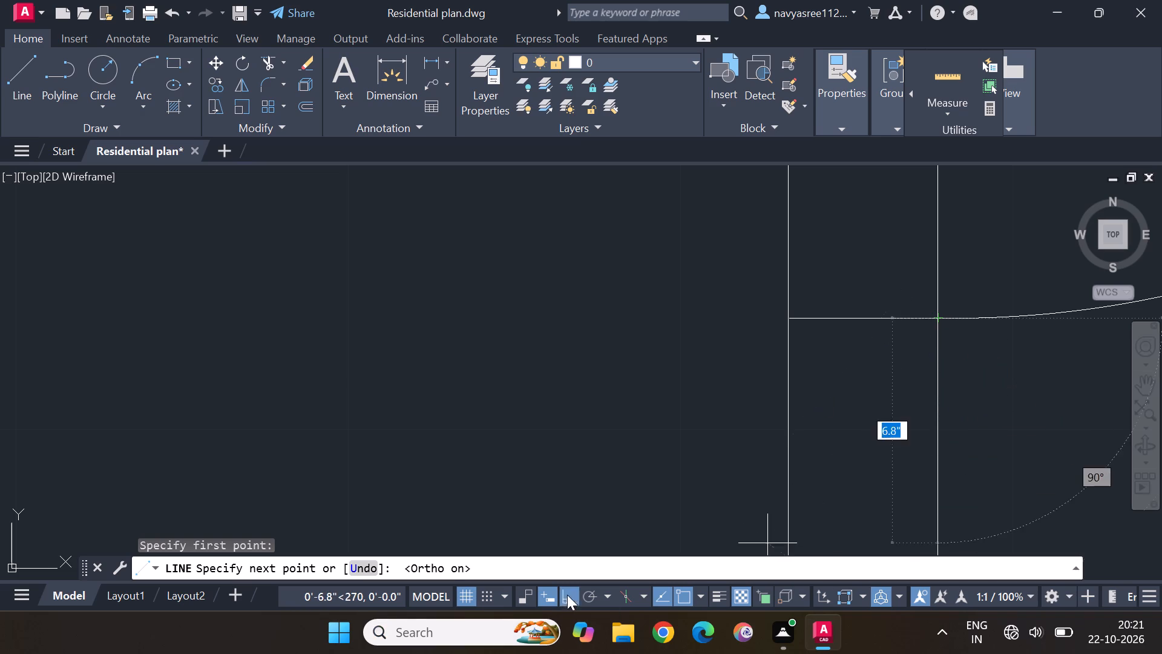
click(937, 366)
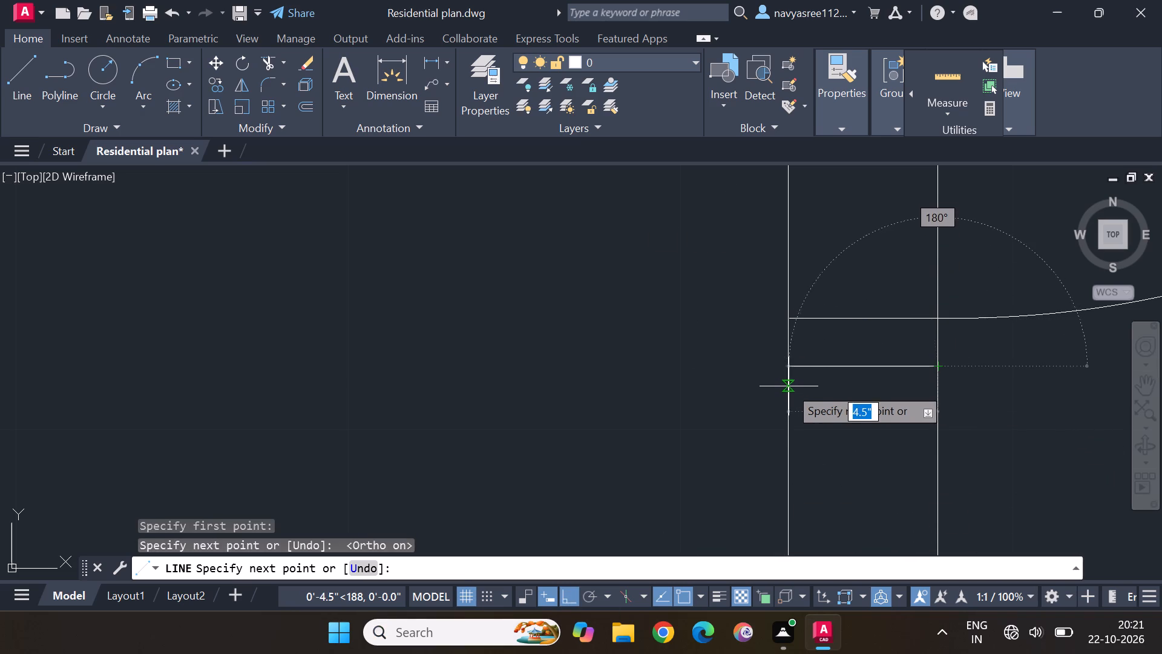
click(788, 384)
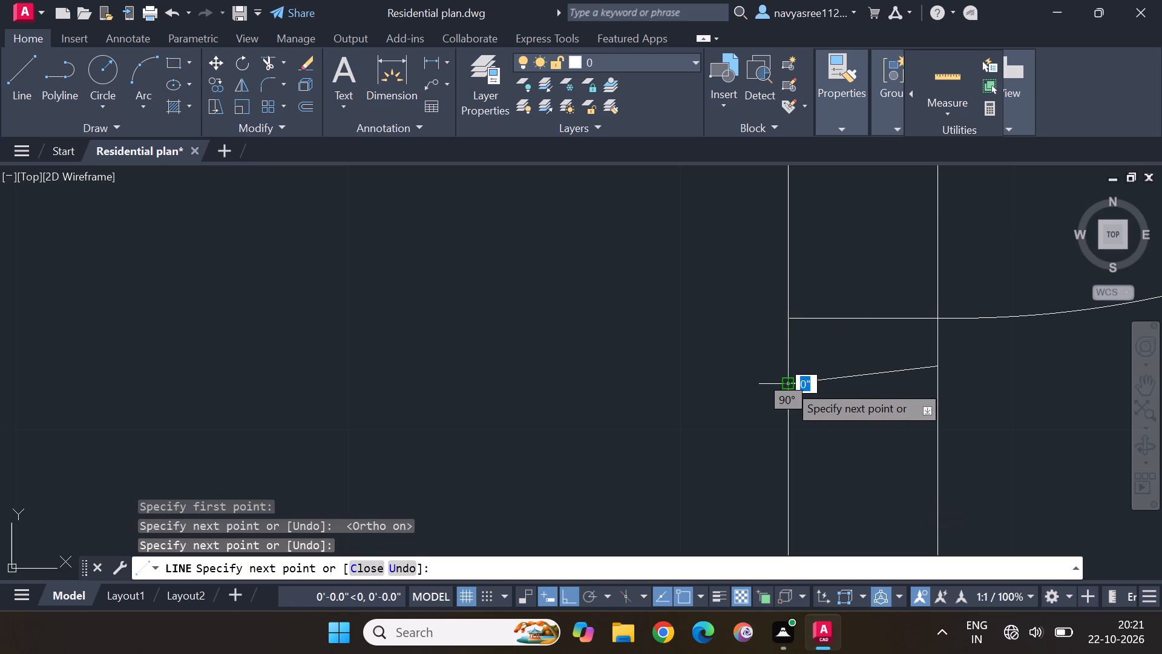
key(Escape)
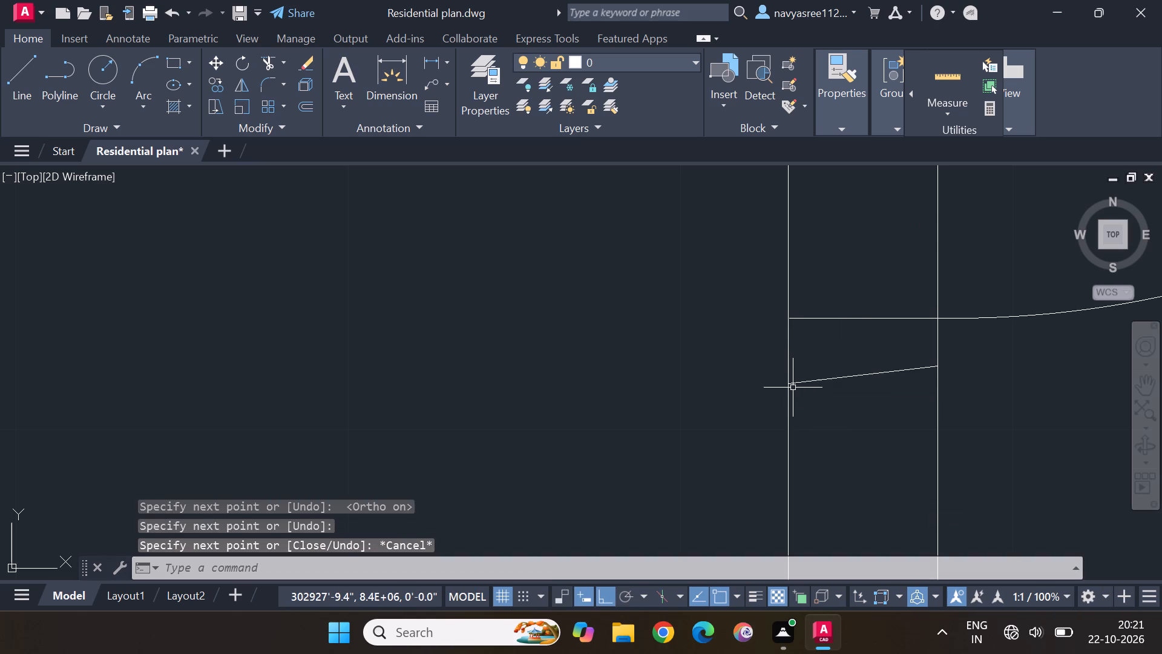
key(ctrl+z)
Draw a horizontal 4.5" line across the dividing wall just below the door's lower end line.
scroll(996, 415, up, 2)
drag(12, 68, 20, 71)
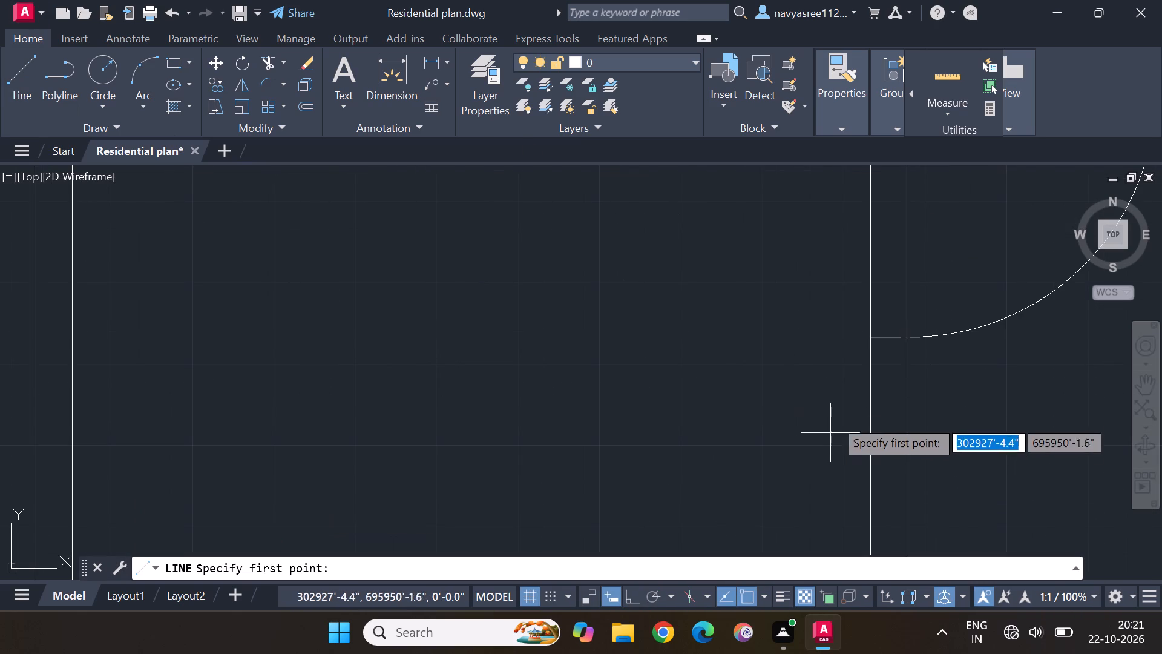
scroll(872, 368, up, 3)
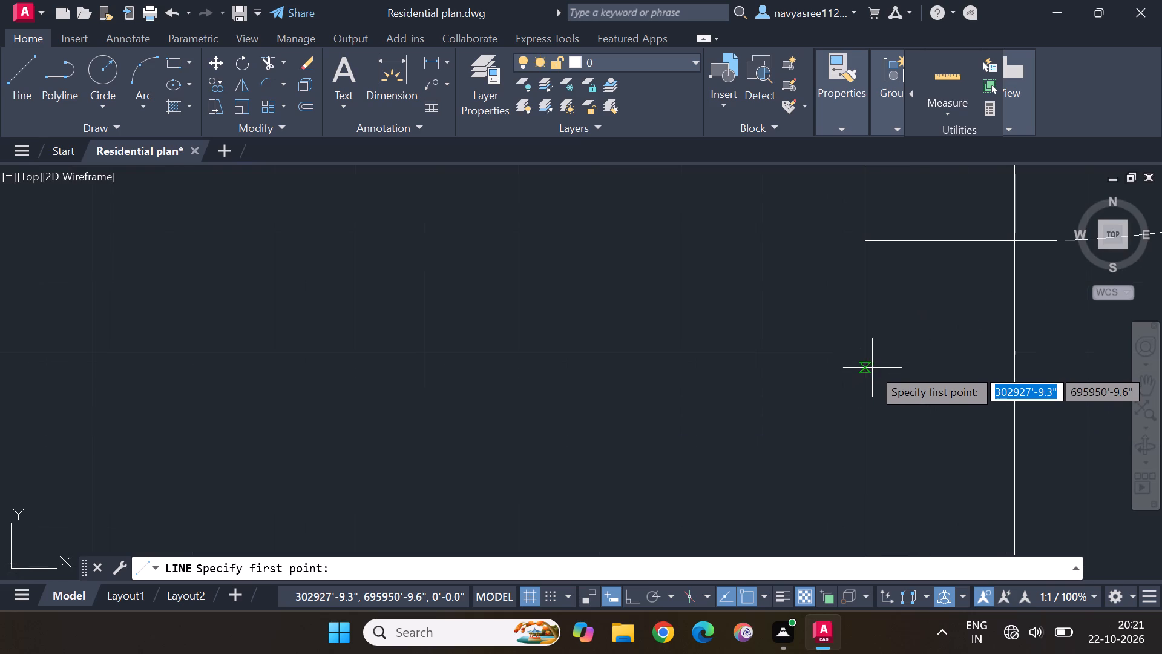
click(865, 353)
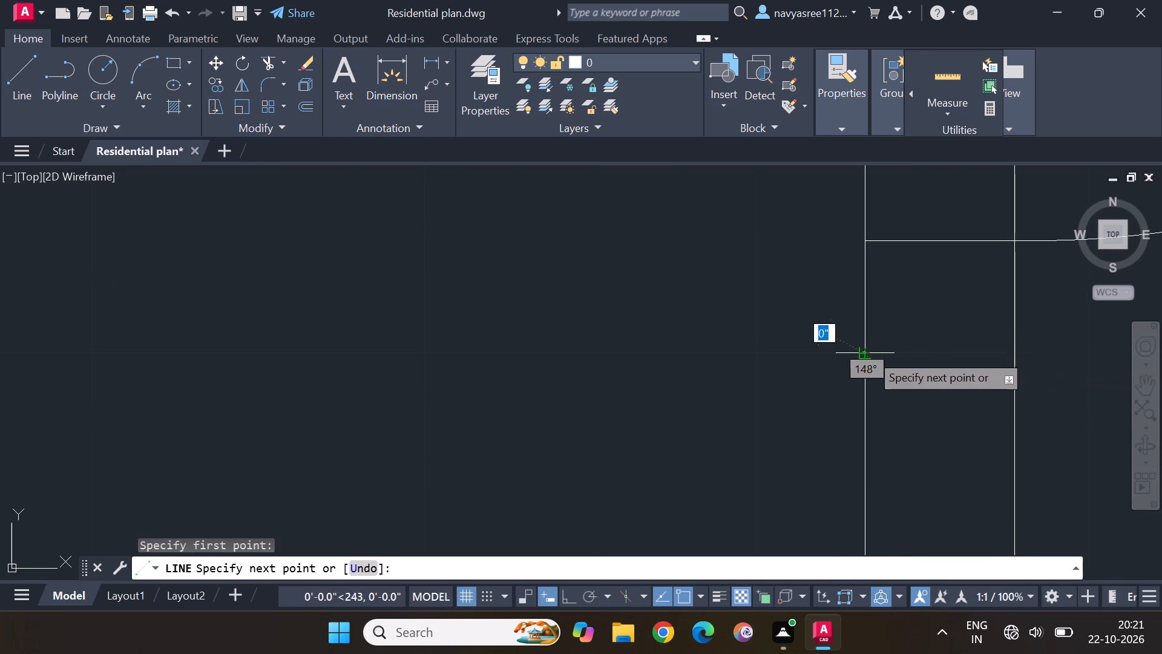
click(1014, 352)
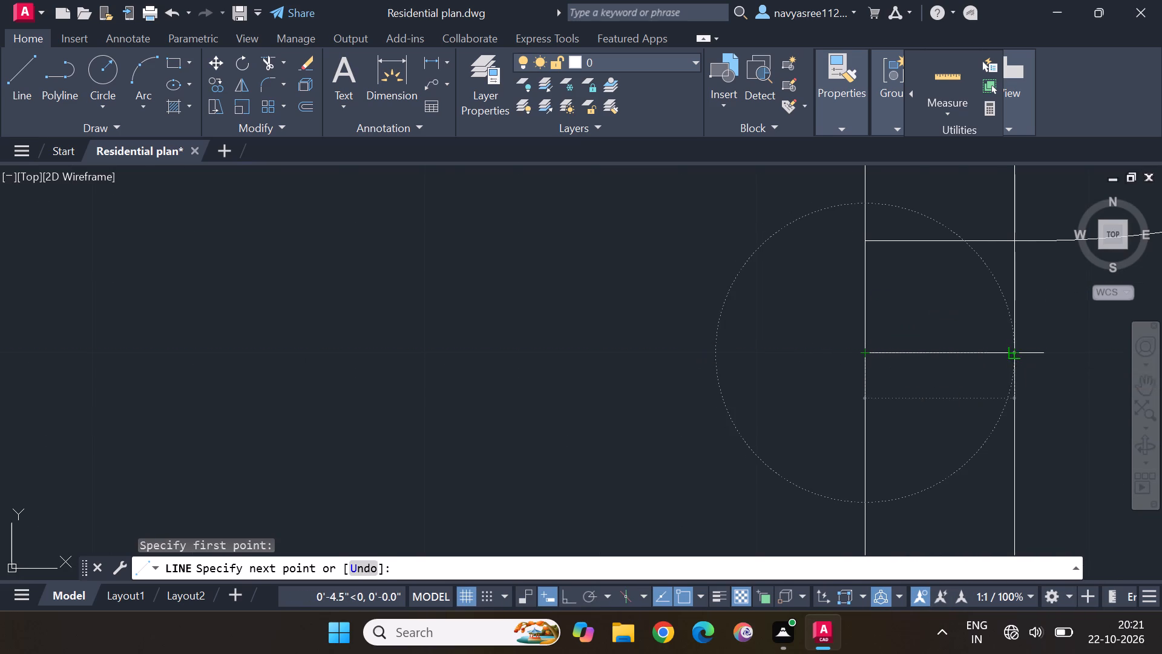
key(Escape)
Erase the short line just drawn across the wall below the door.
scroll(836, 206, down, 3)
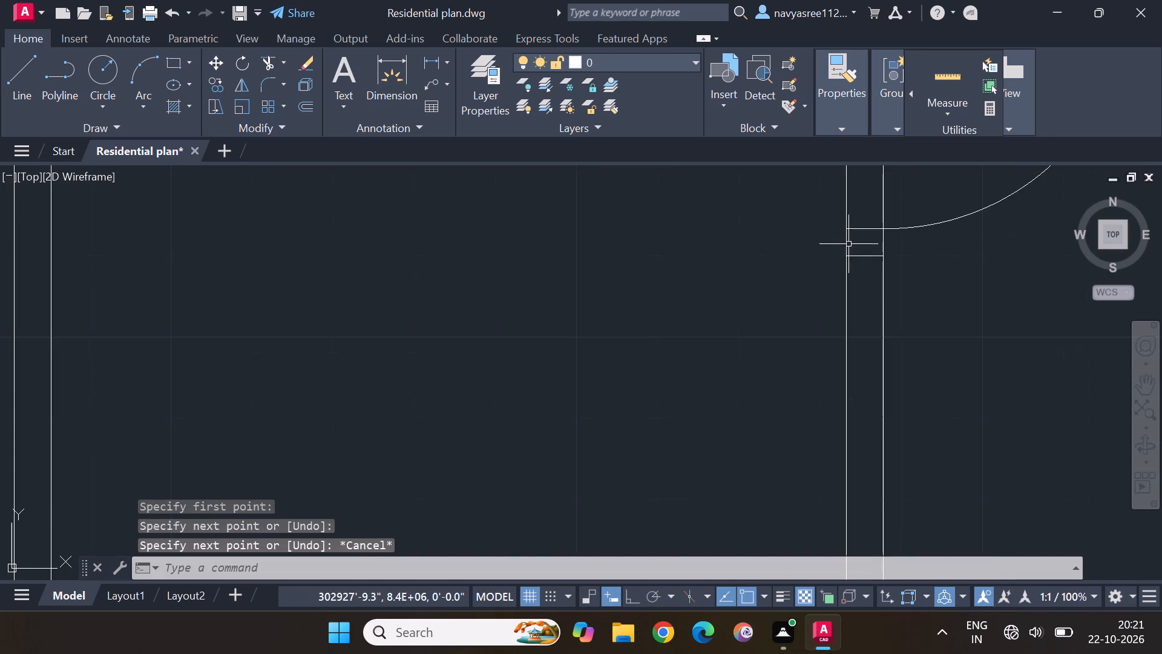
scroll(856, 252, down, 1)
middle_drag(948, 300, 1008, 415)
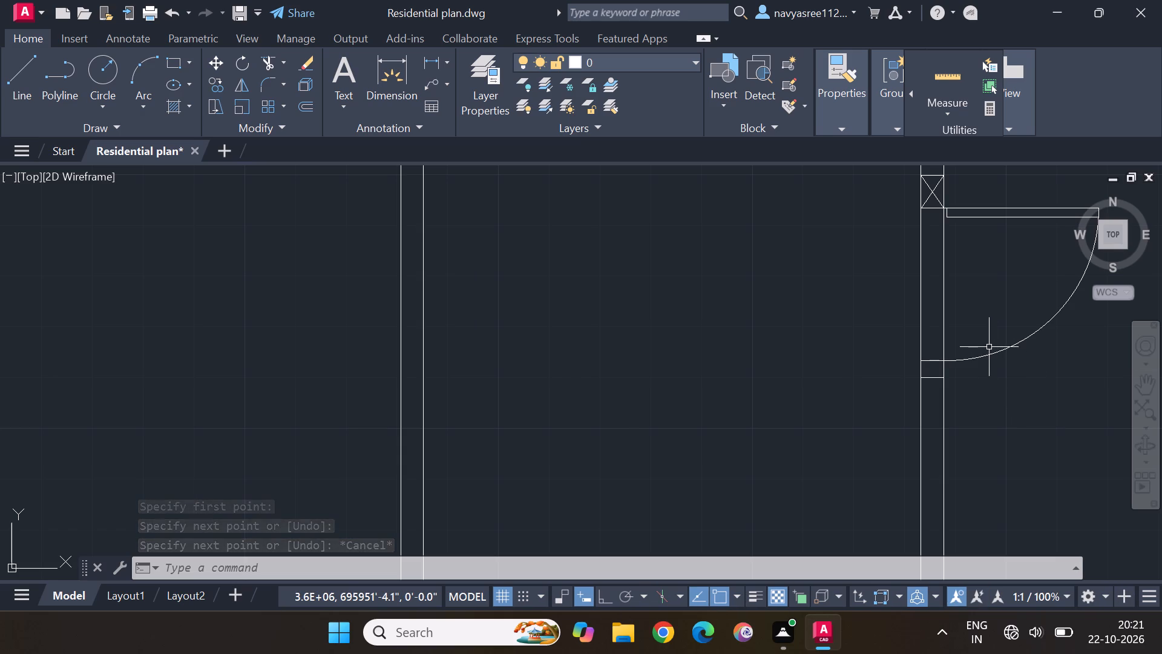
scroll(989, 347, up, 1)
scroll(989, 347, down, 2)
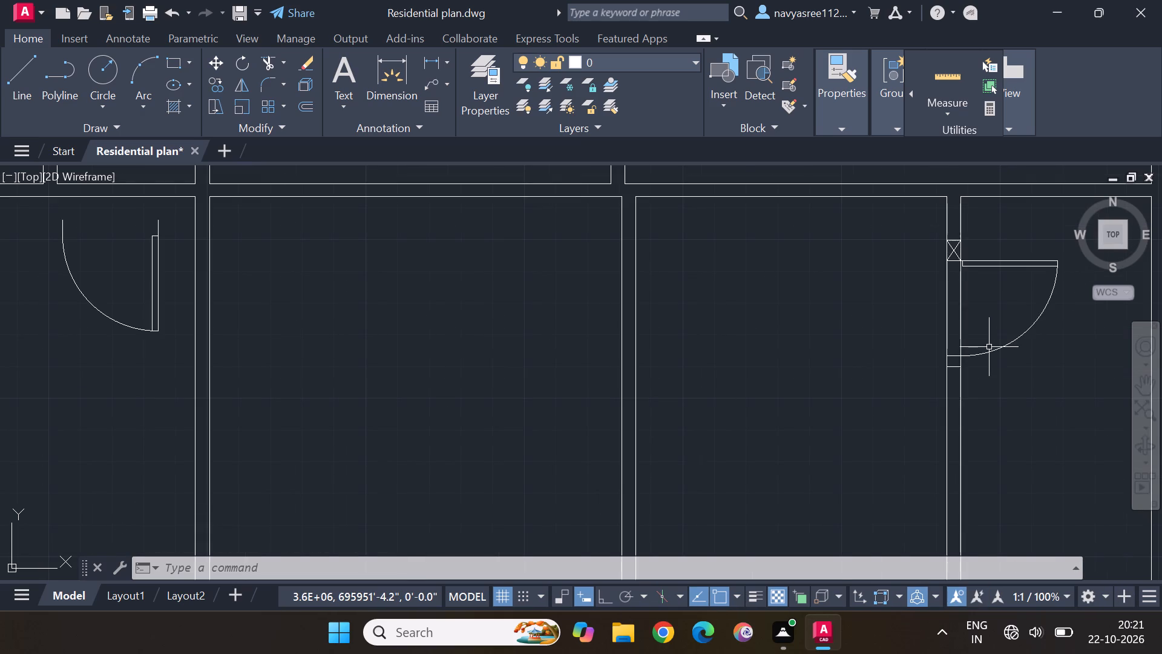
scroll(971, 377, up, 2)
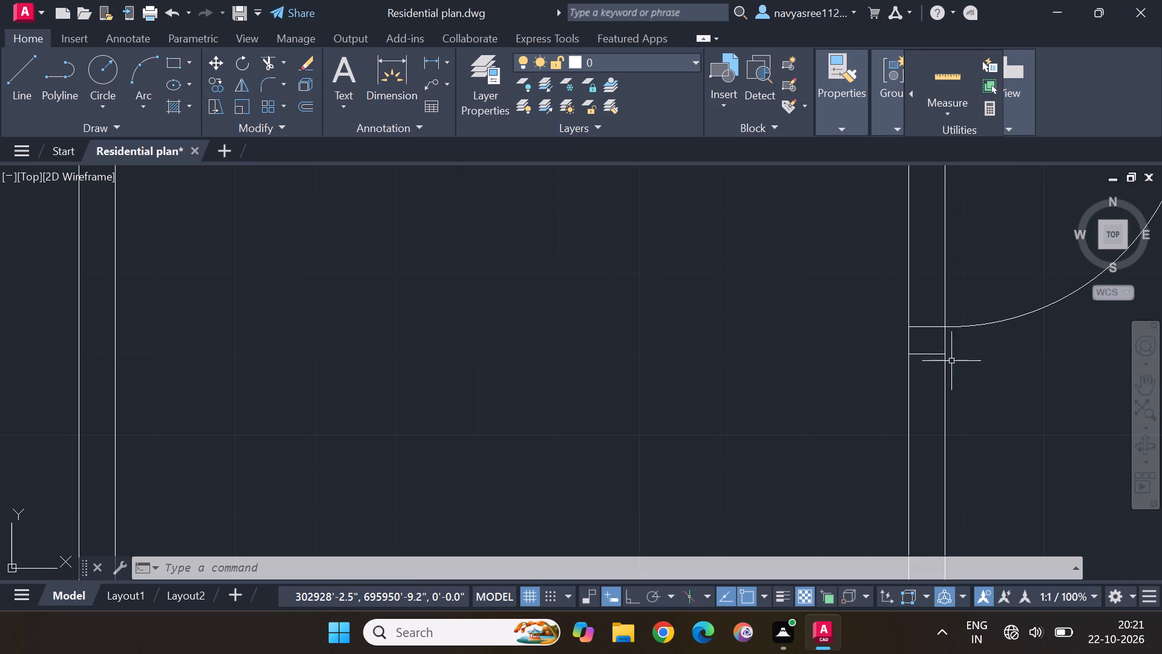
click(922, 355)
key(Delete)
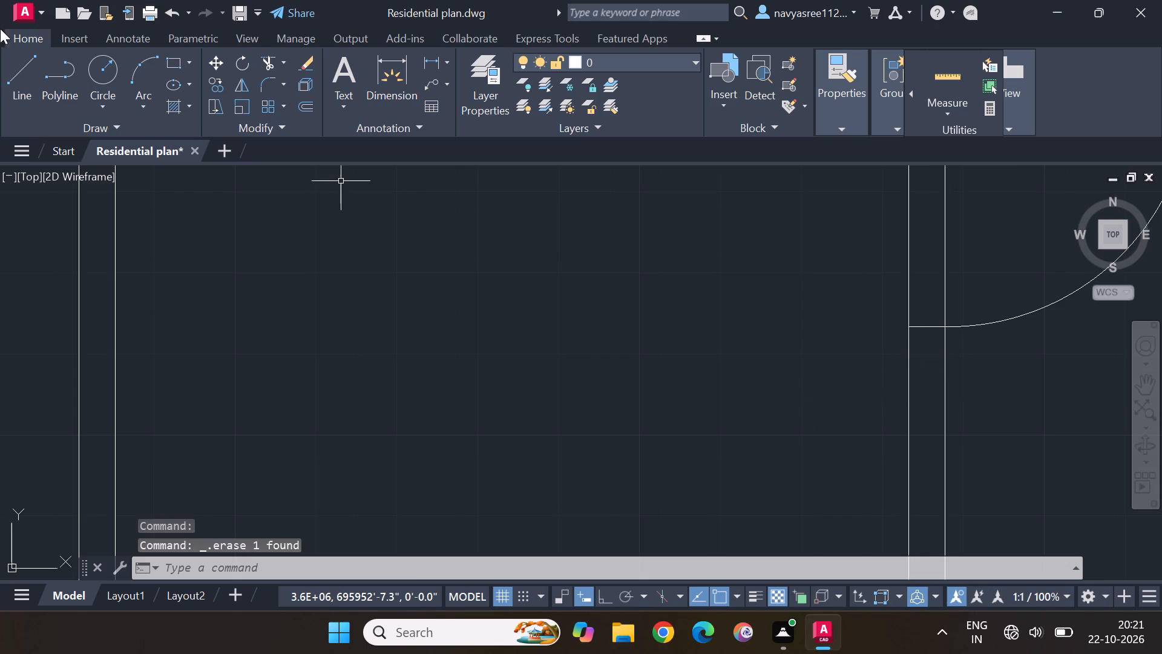
Draw a new horizontal line across the dividing wall, slightly farther below the door's lower end line than the erased one.
click(15, 71)
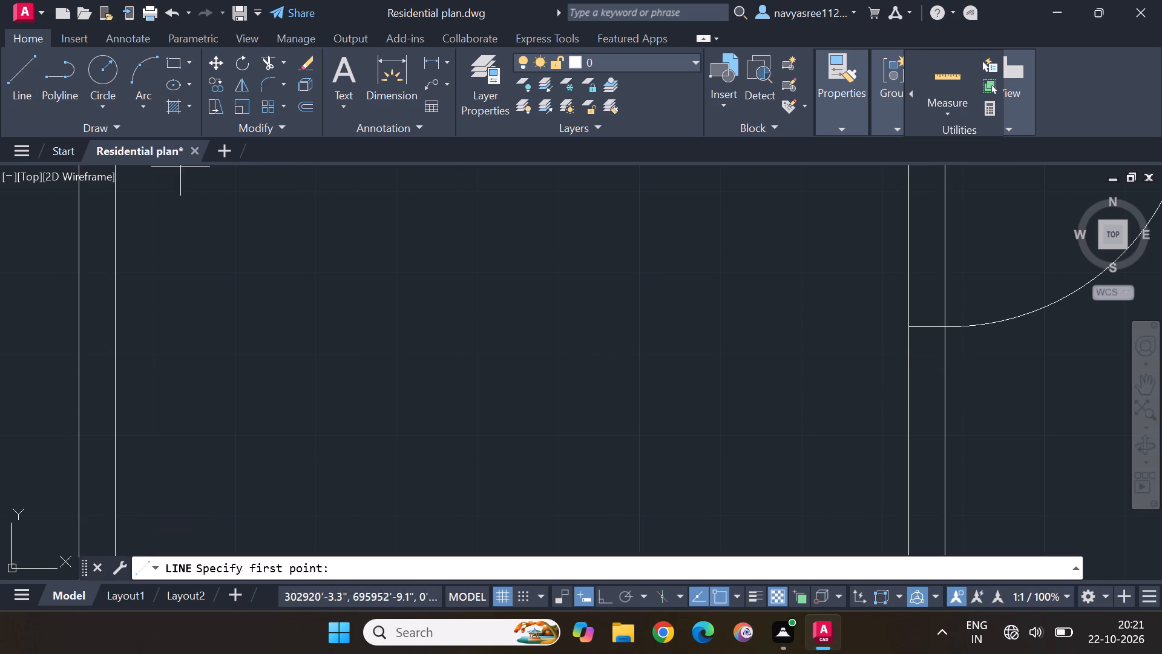
scroll(897, 363, up, 1)
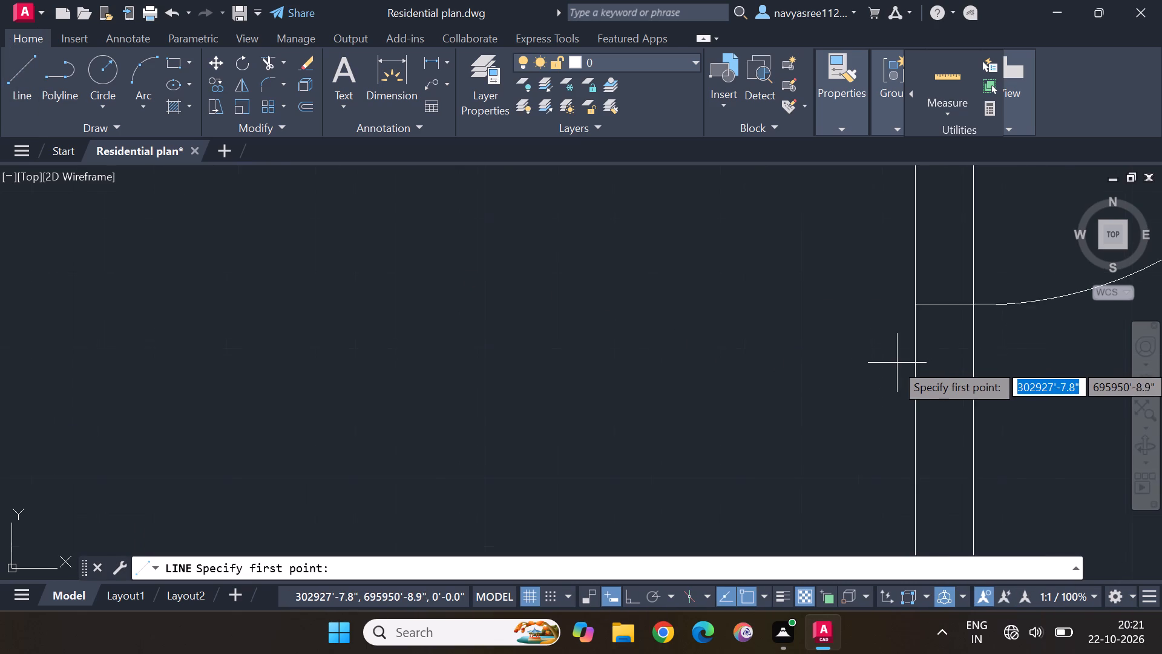
scroll(897, 363, up, 1)
click(925, 368)
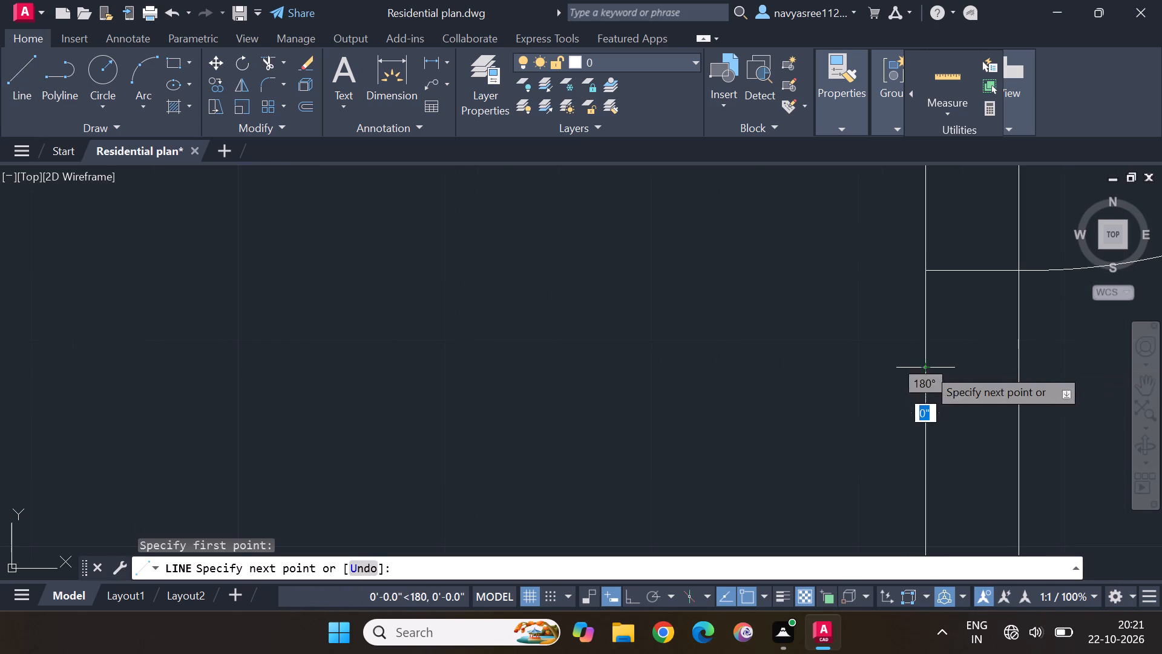
click(1019, 368)
key(Delete)
key(Delete)
key(Delete)
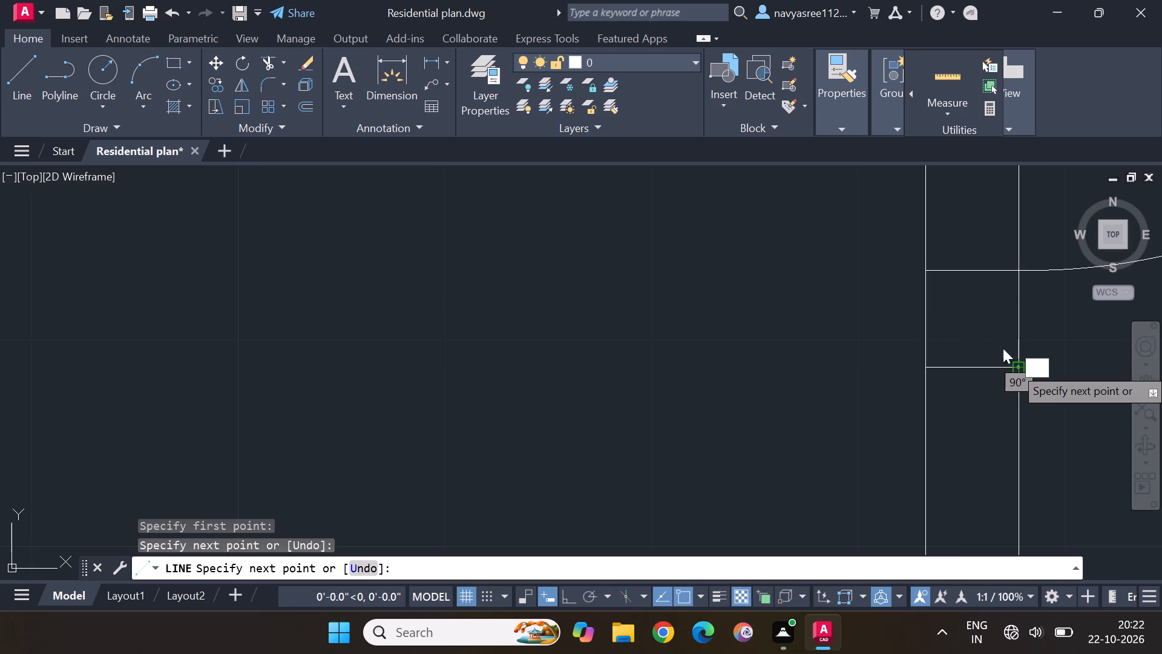
key(Delete)
key(Escape)
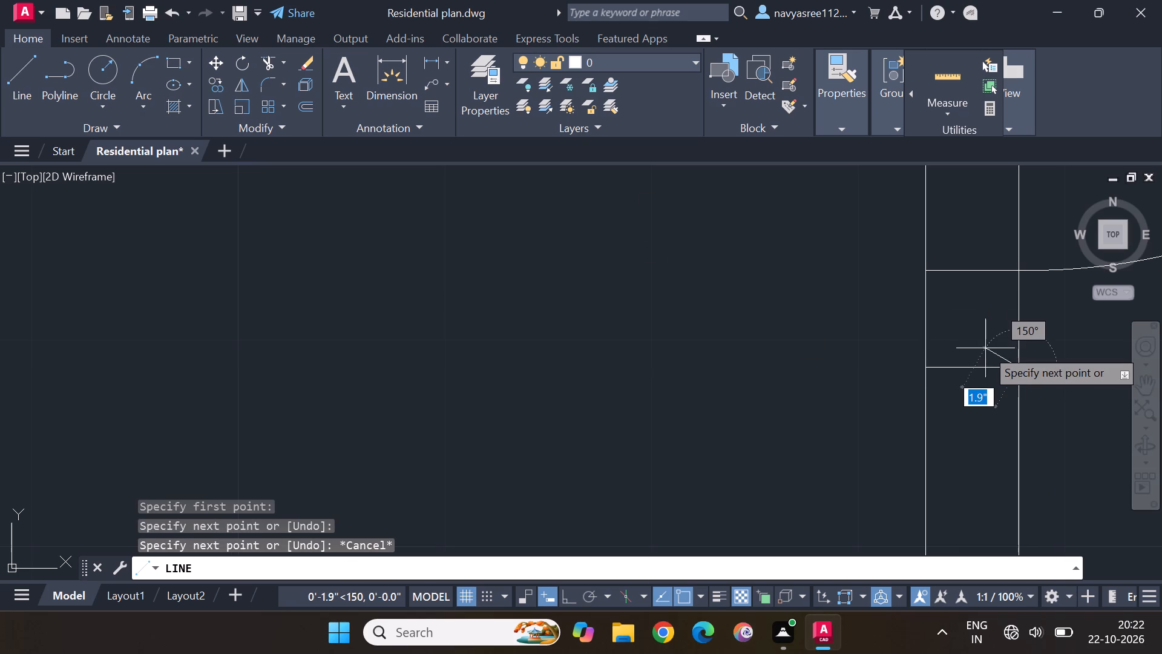
key(Escape)
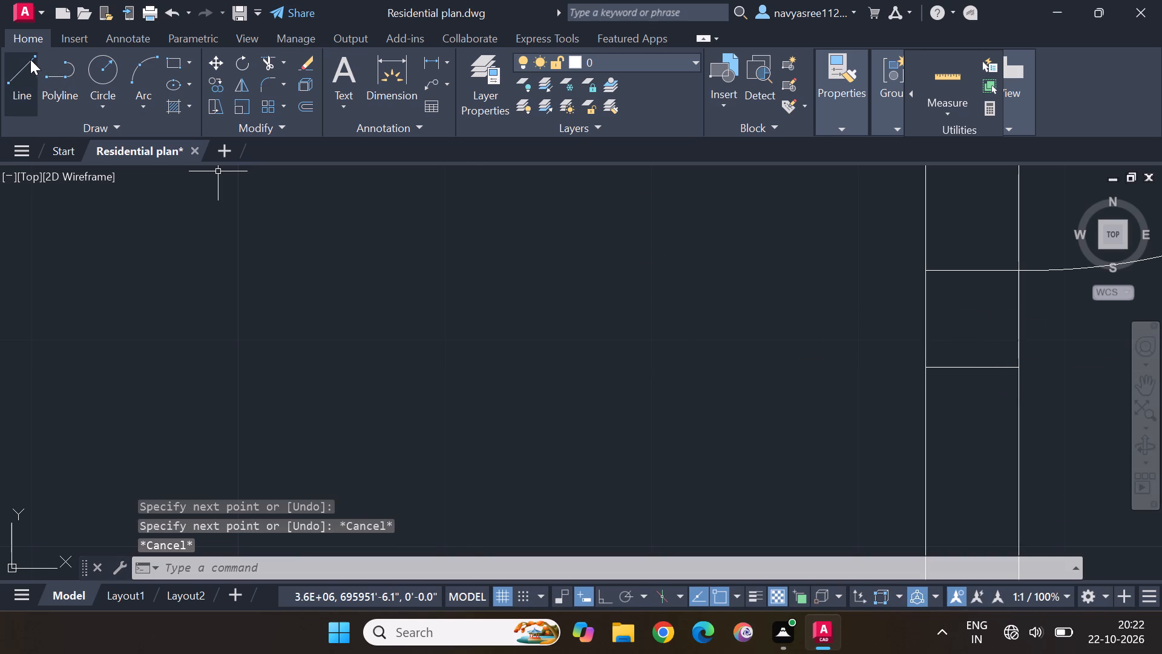
Draw two crossing diagonals in the jamb box just below the door in the vertical dividing wall.
click(21, 63)
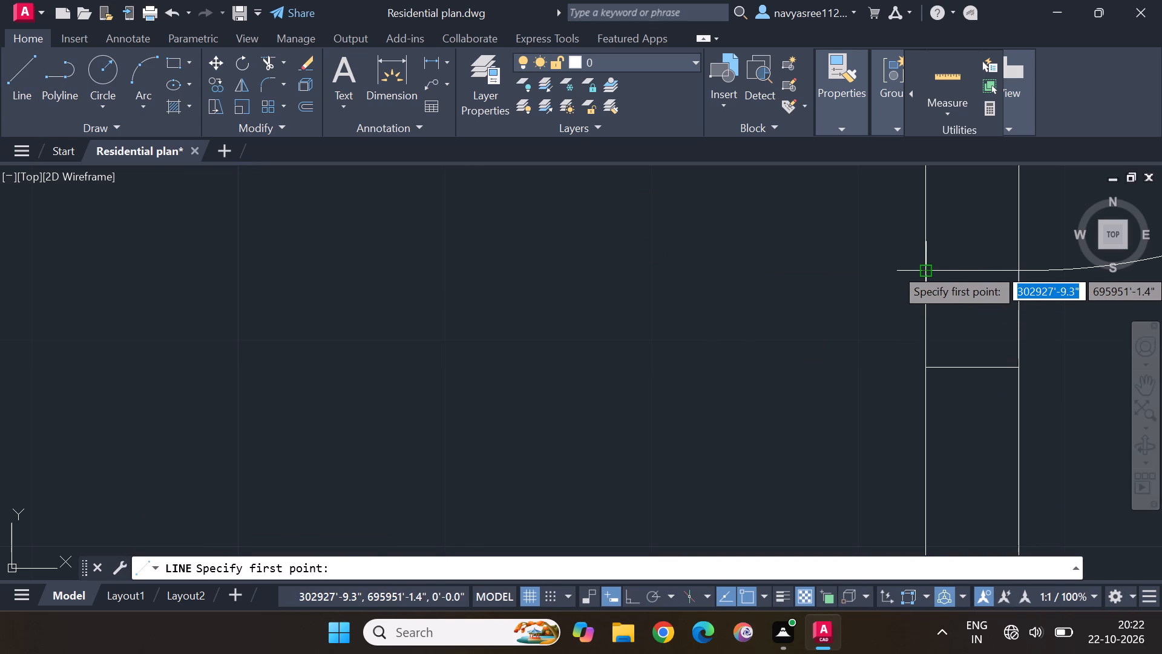
click(930, 267)
click(1019, 369)
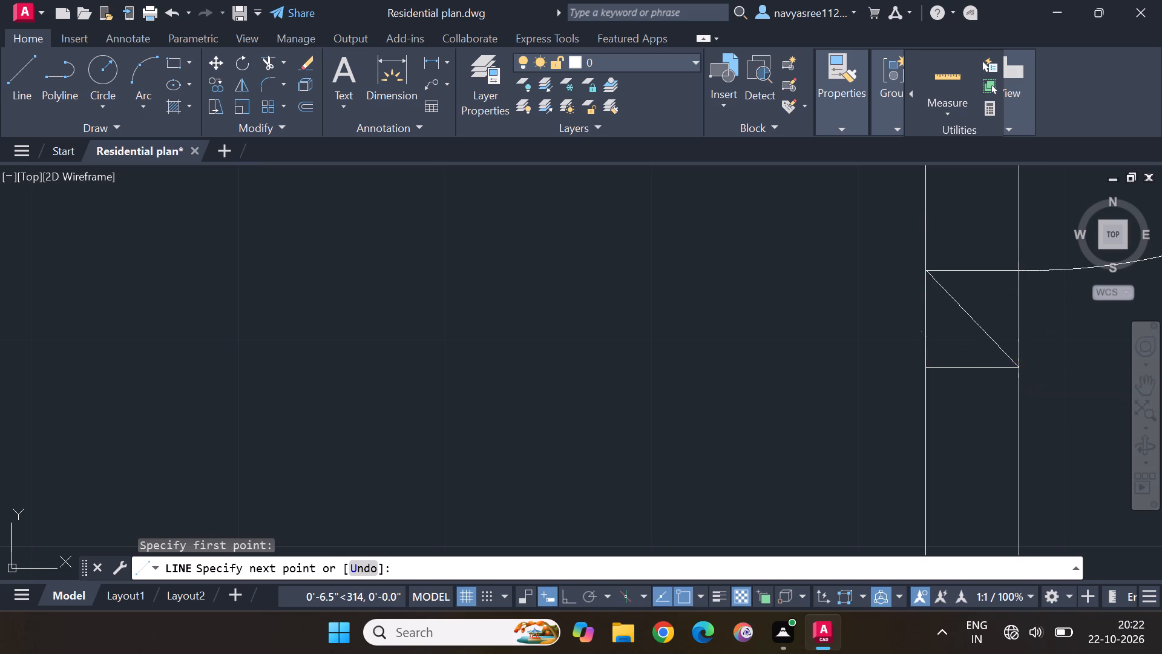
click(922, 368)
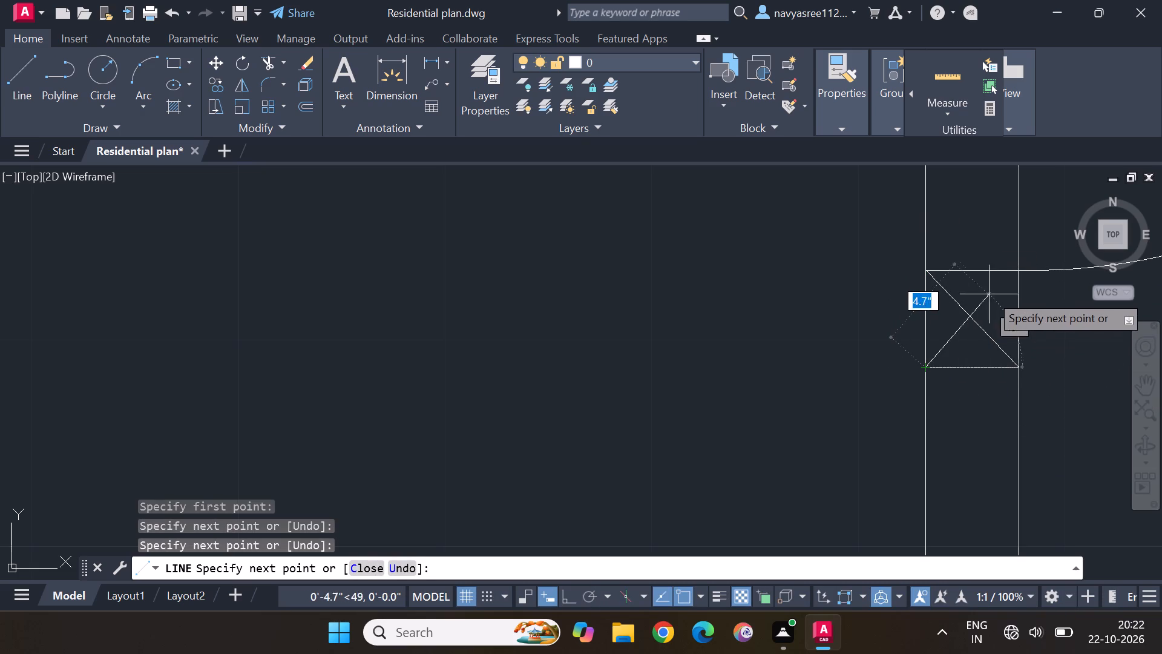
click(1016, 271)
key(Escape)
key(Escape)
Extend the horizontal wall's lower line and both vertical wall lines to close the junction beside the door at the corridor's upper end.
scroll(1020, 325, down, 2)
scroll(1017, 343, up, 1)
scroll(1015, 353, down, 6)
scroll(1000, 352, up, 2)
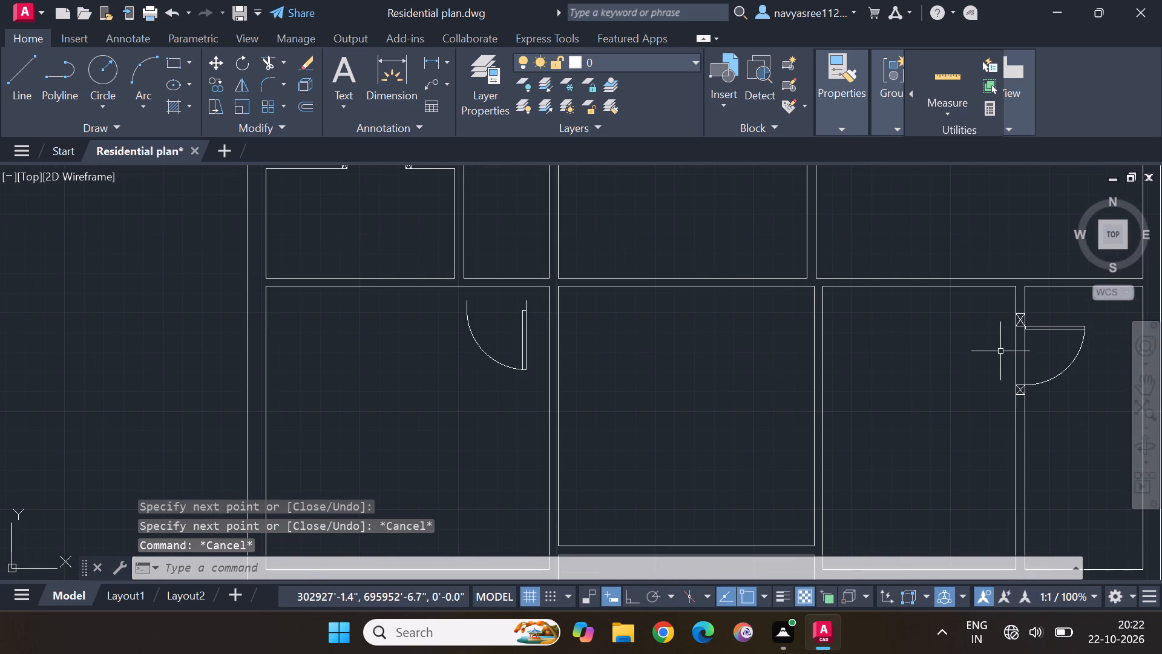
scroll(992, 379, down, 1)
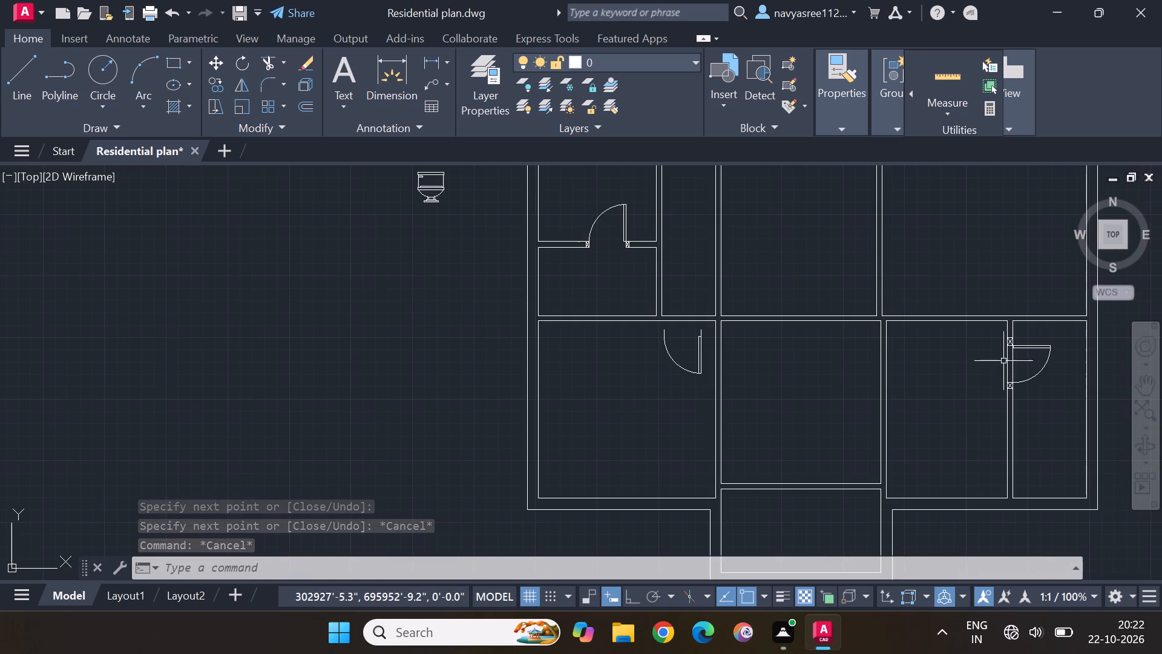
scroll(836, 402, down, 1)
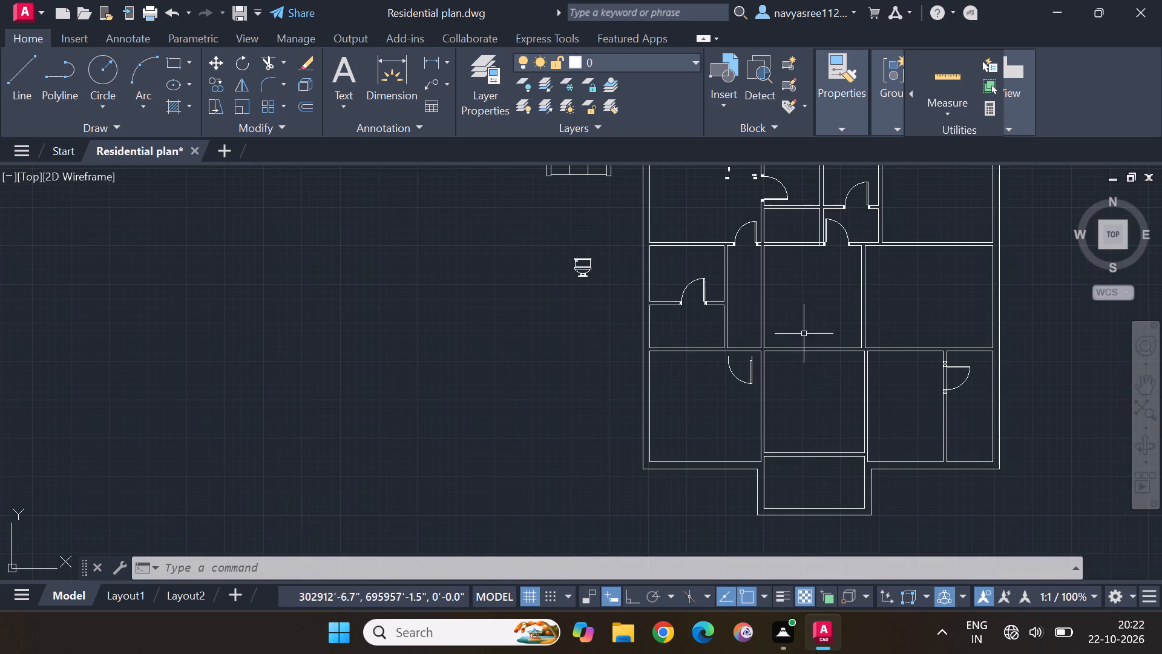
middle_drag(825, 308, 964, 355)
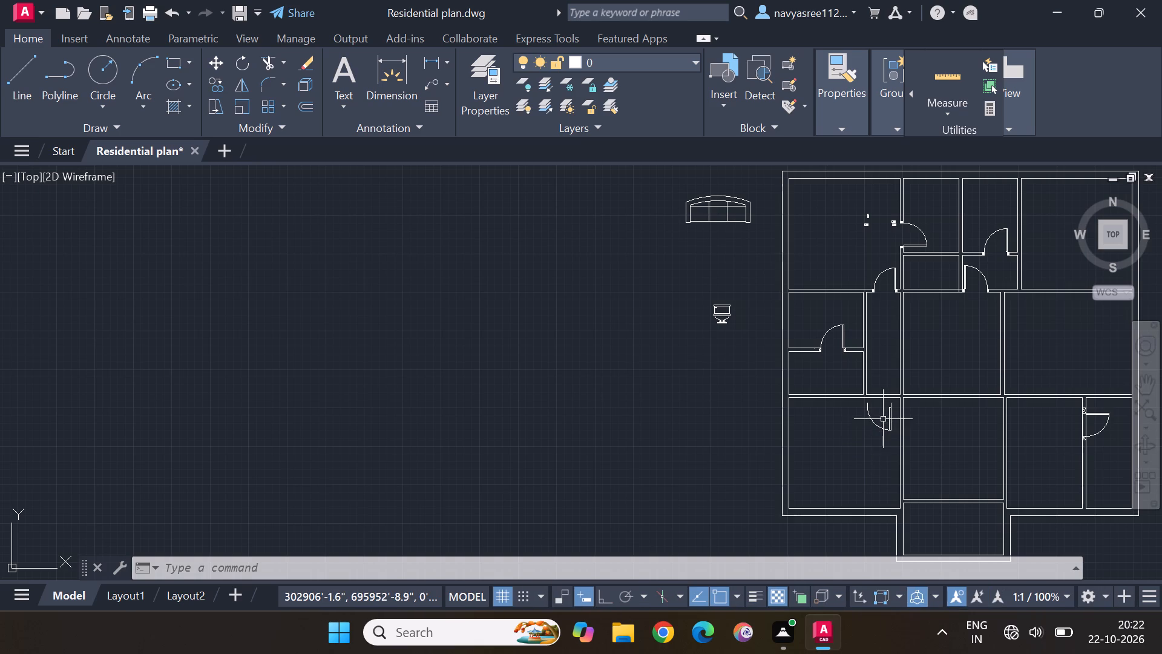
scroll(885, 417, up, 1)
scroll(927, 223, up, 1)
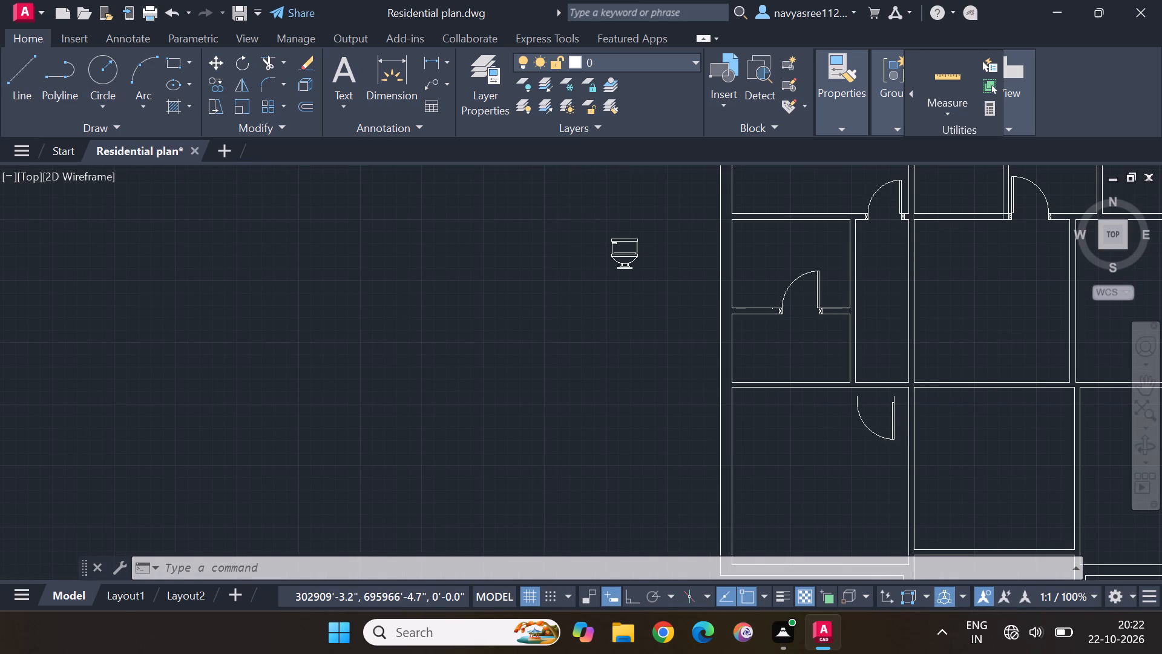
scroll(927, 223, up, 1)
middle_drag(916, 247, 920, 396)
scroll(920, 395, up, 1)
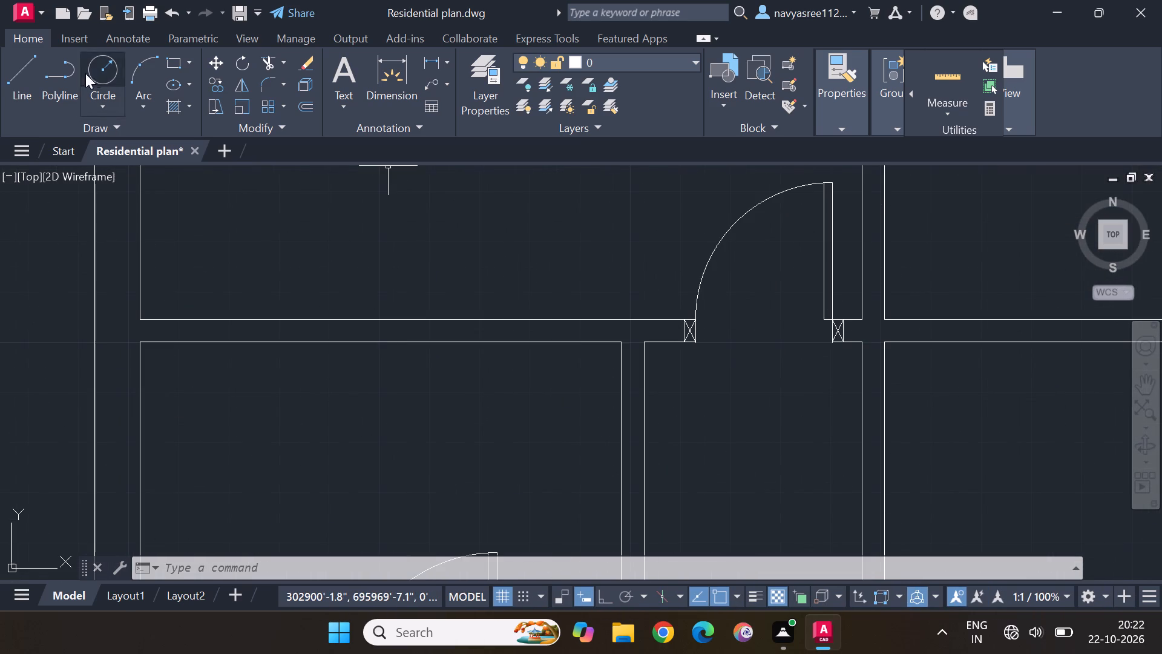
click(906, 342)
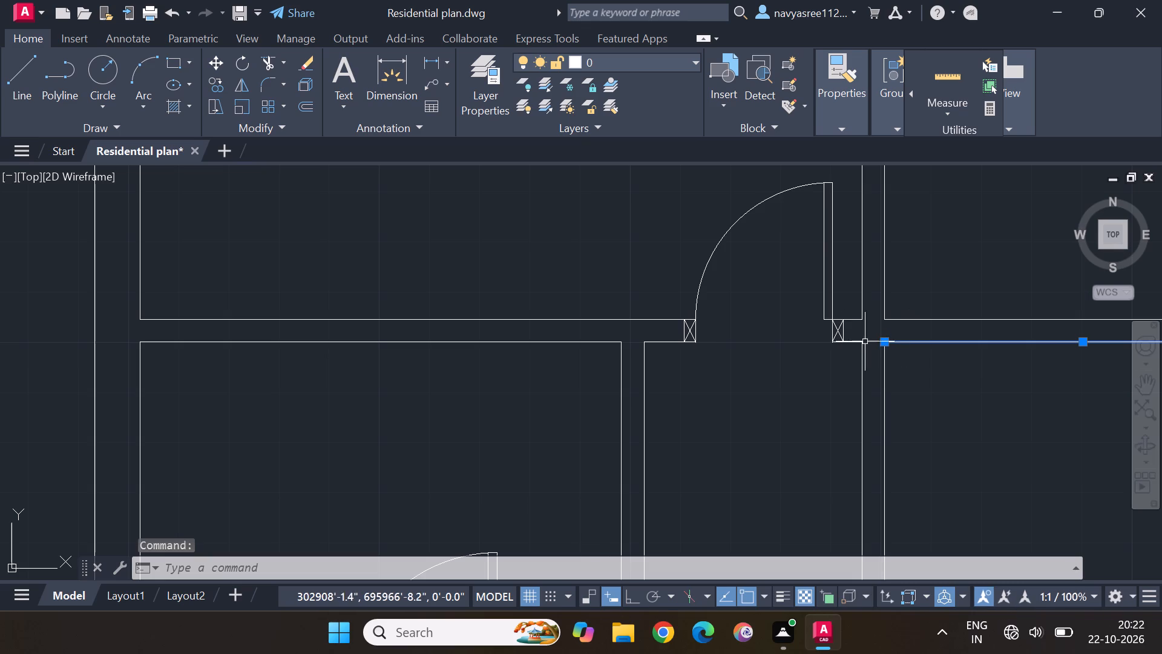
key(Escape)
key(Escape)
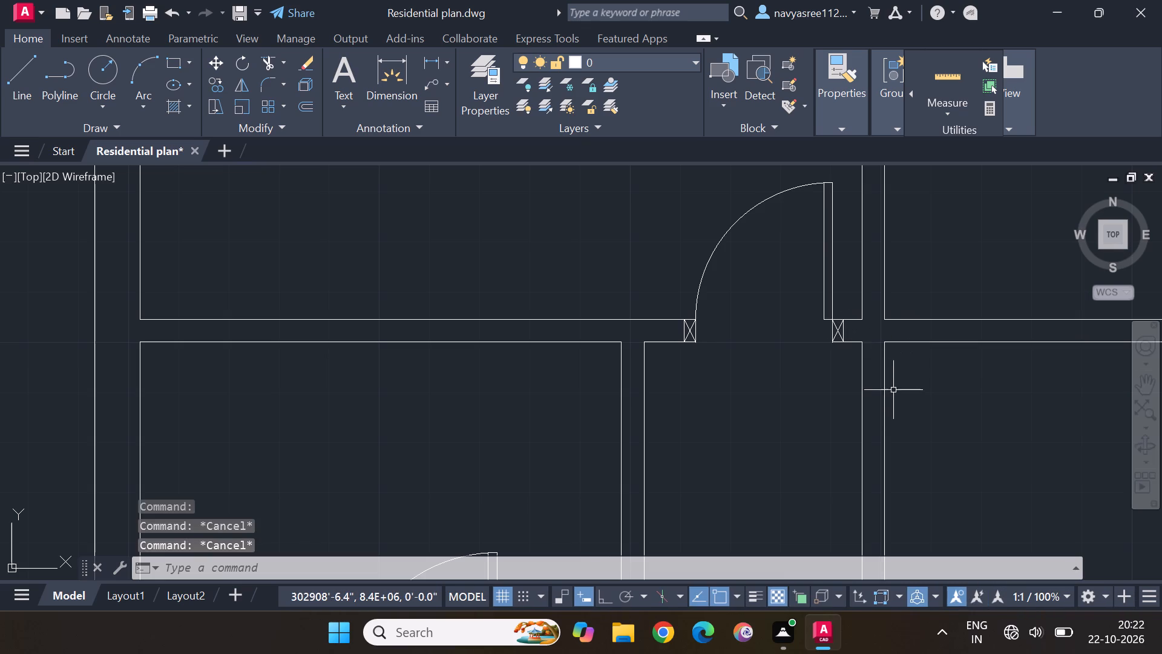
key(e)
key(c)
key(BackSpace)
key(x)
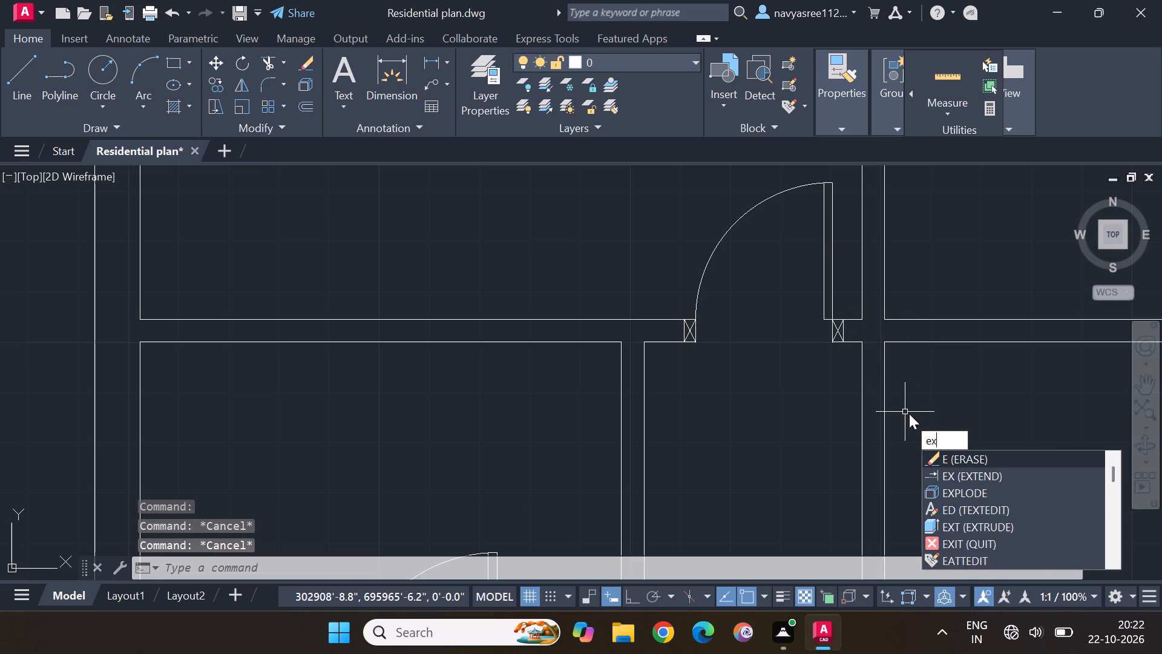
click(982, 457)
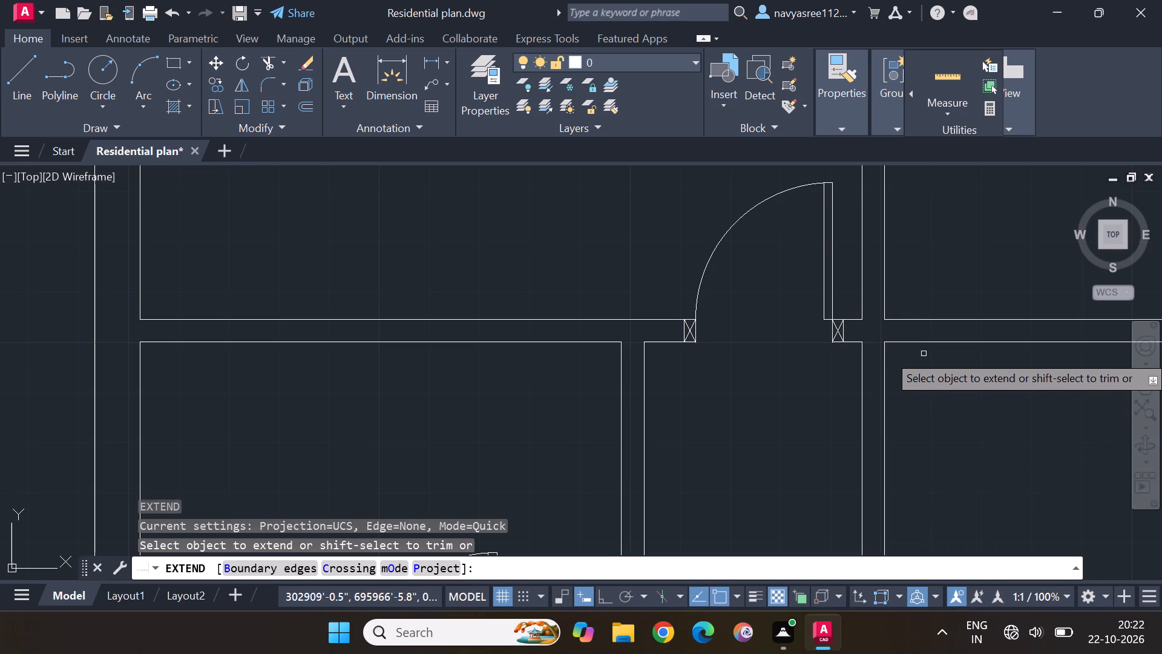
click(924, 344)
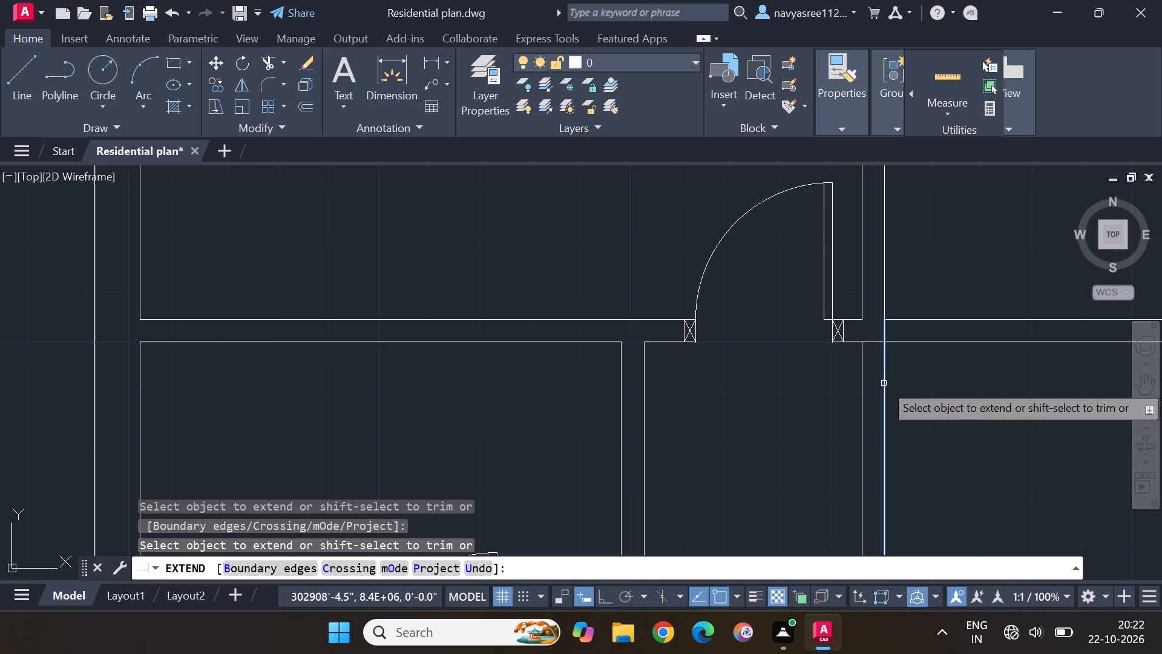
click(885, 314)
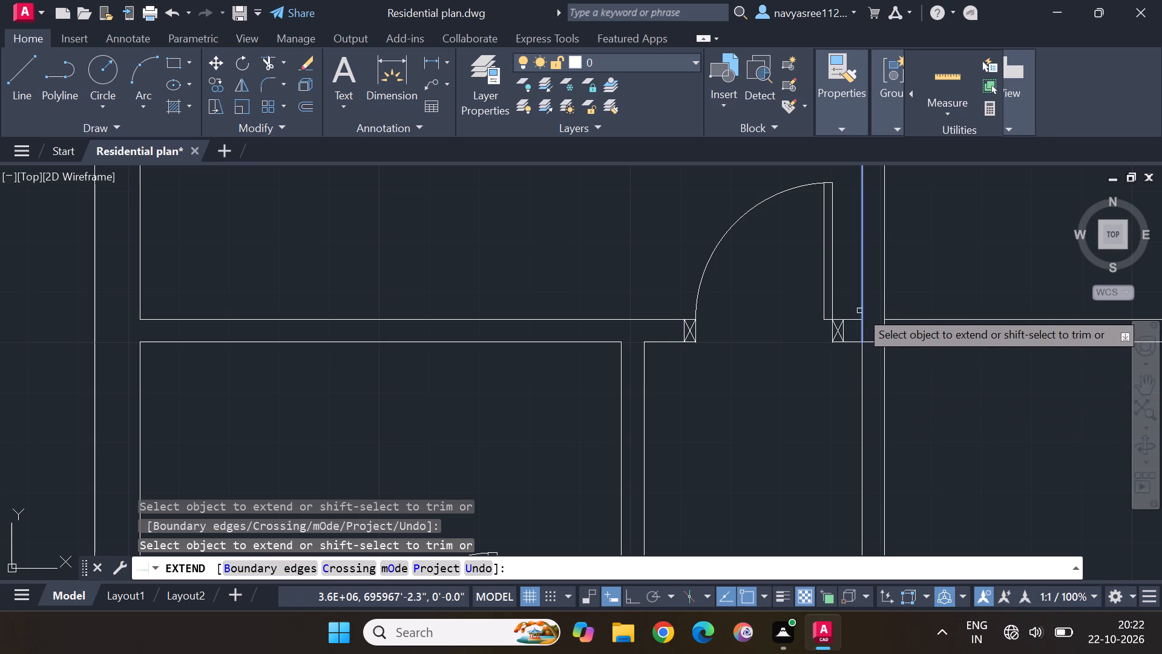
click(859, 308)
key(Escape)
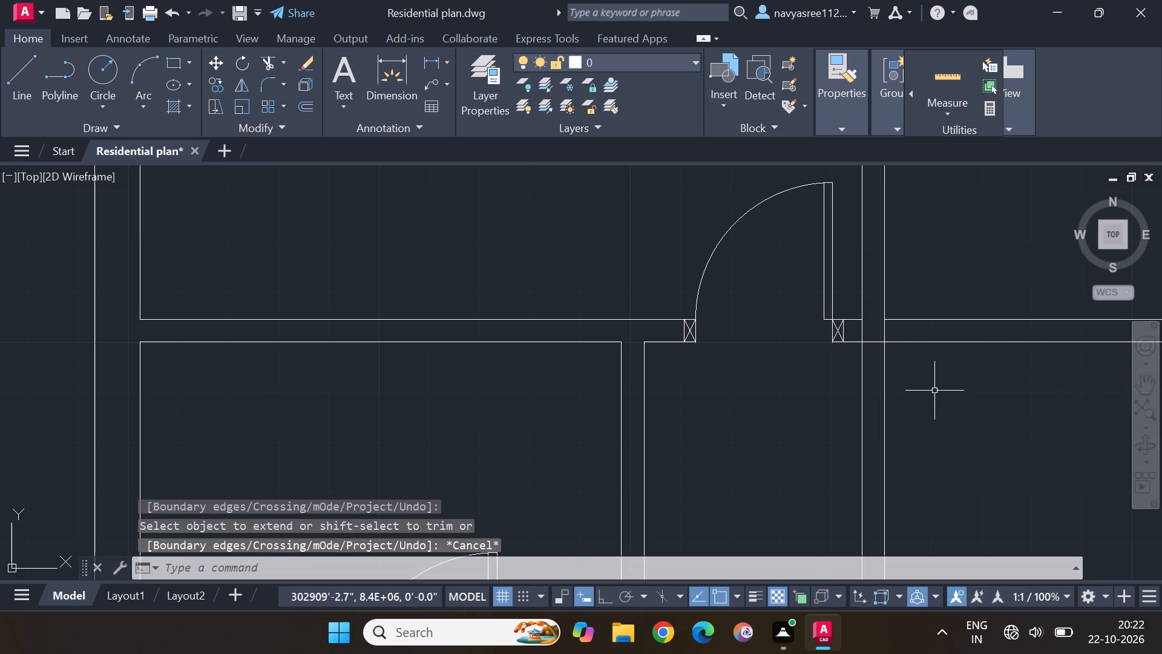
Extend both lines of the horizontal wall across the vertical wall gap at the corridor's lower end.
scroll(934, 392, down, 2)
middle_drag(982, 476, 937, 334)
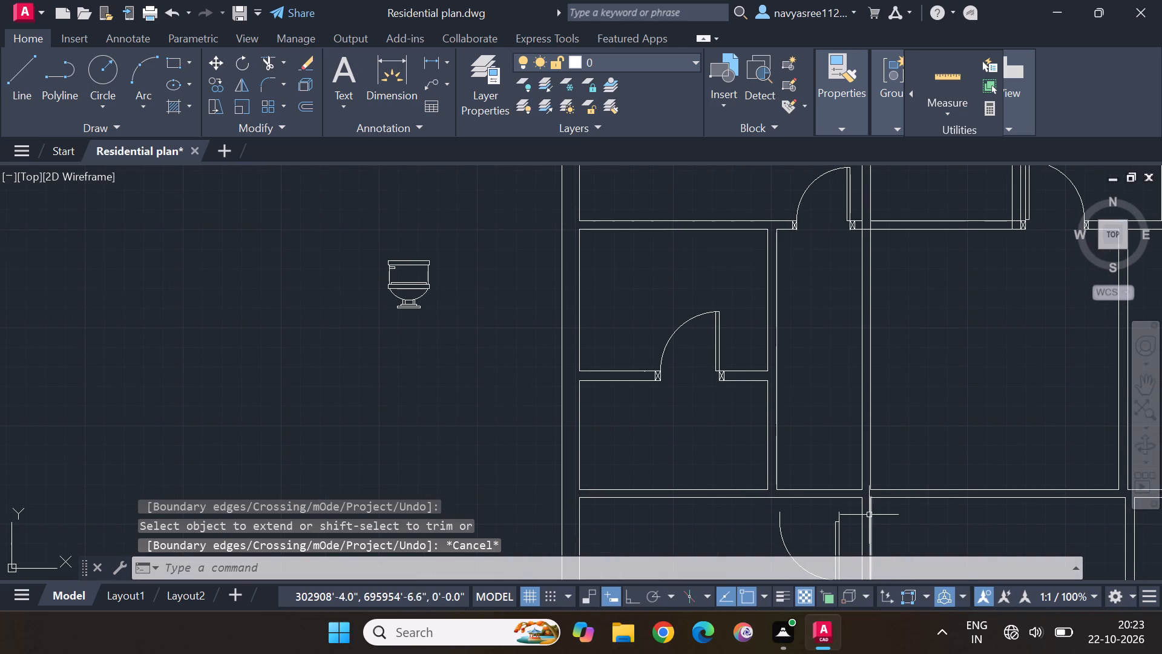
scroll(874, 509, up, 2)
key(Escape)
key(Escape)
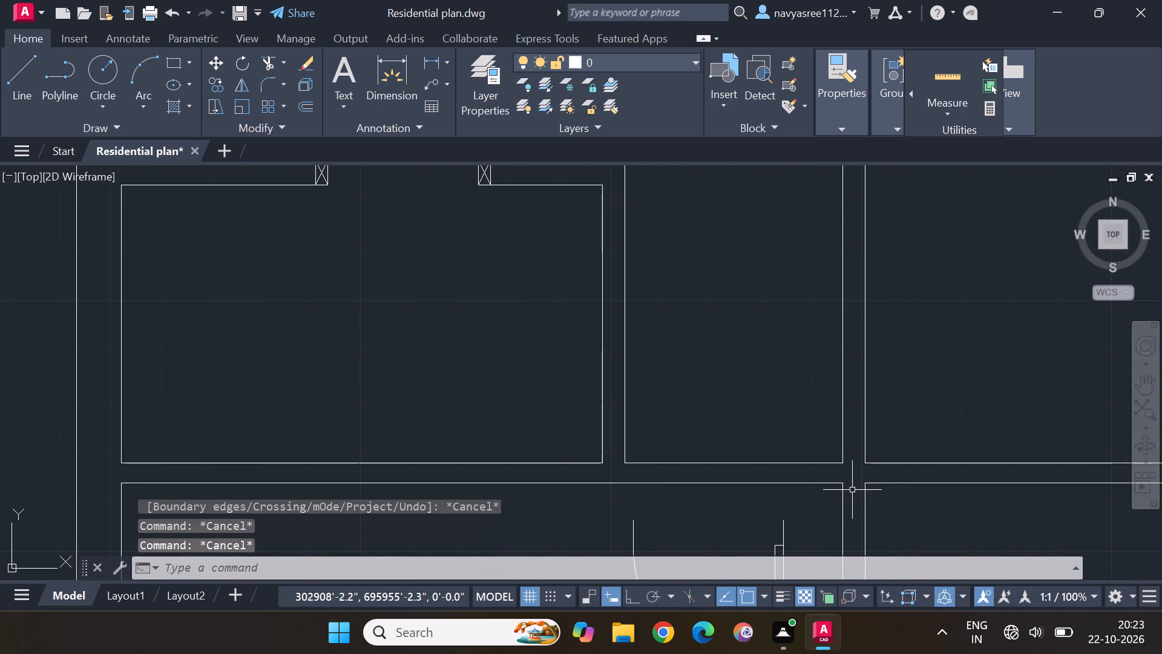
text(ex)
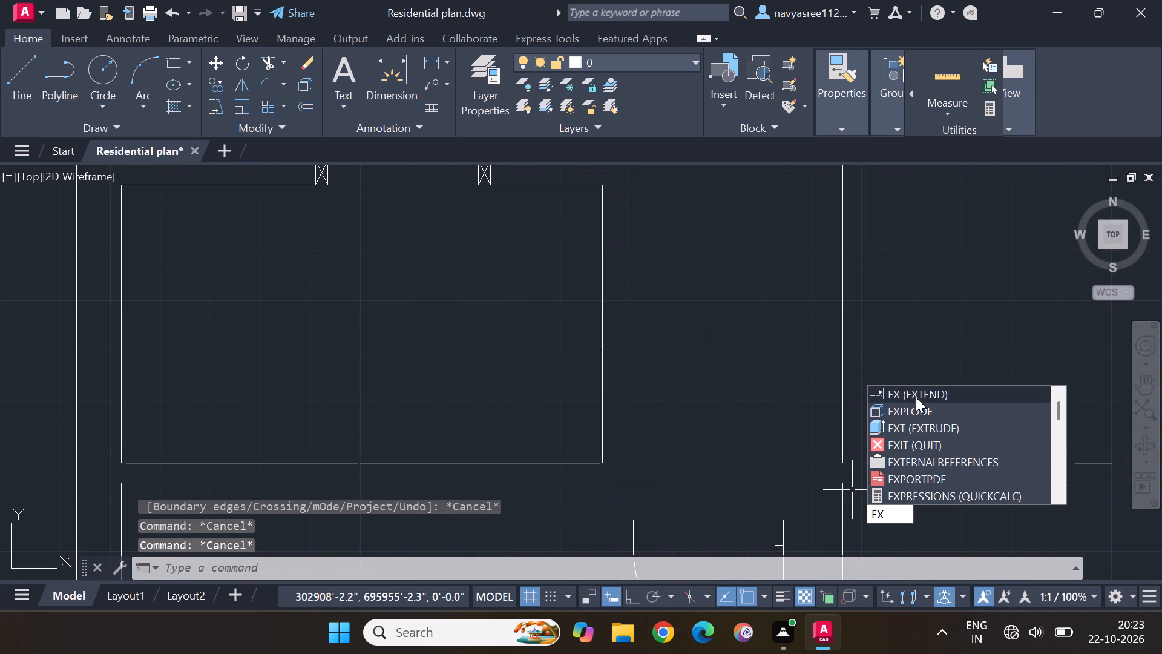
click(917, 394)
click(829, 485)
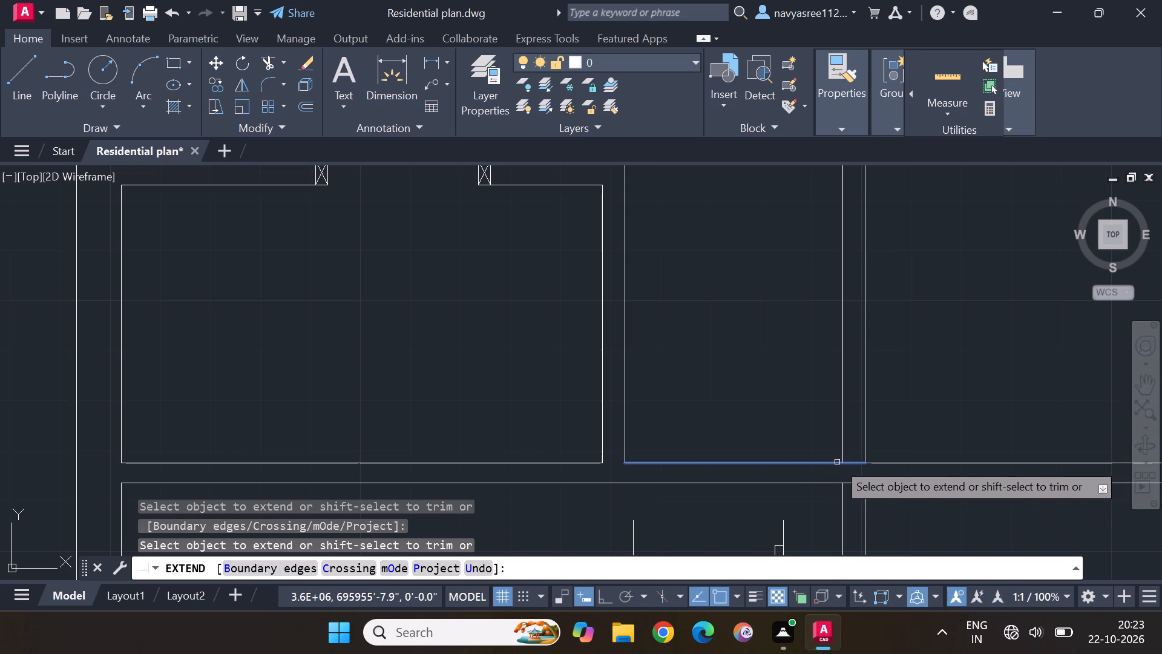
click(837, 462)
scroll(894, 452, down, 1)
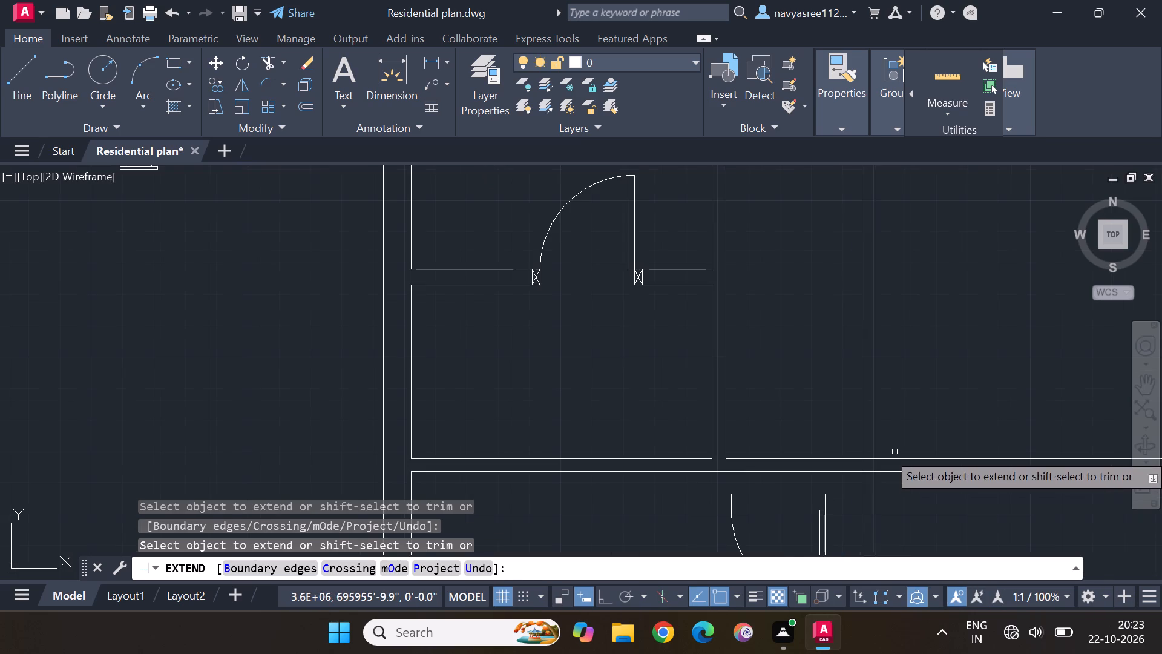
key(Escape)
key(Escape)
key(Escape)
key(Escape)
Trim away both vertical wall lines between the corridor and the central room.
drag(266, 60, 272, 62)
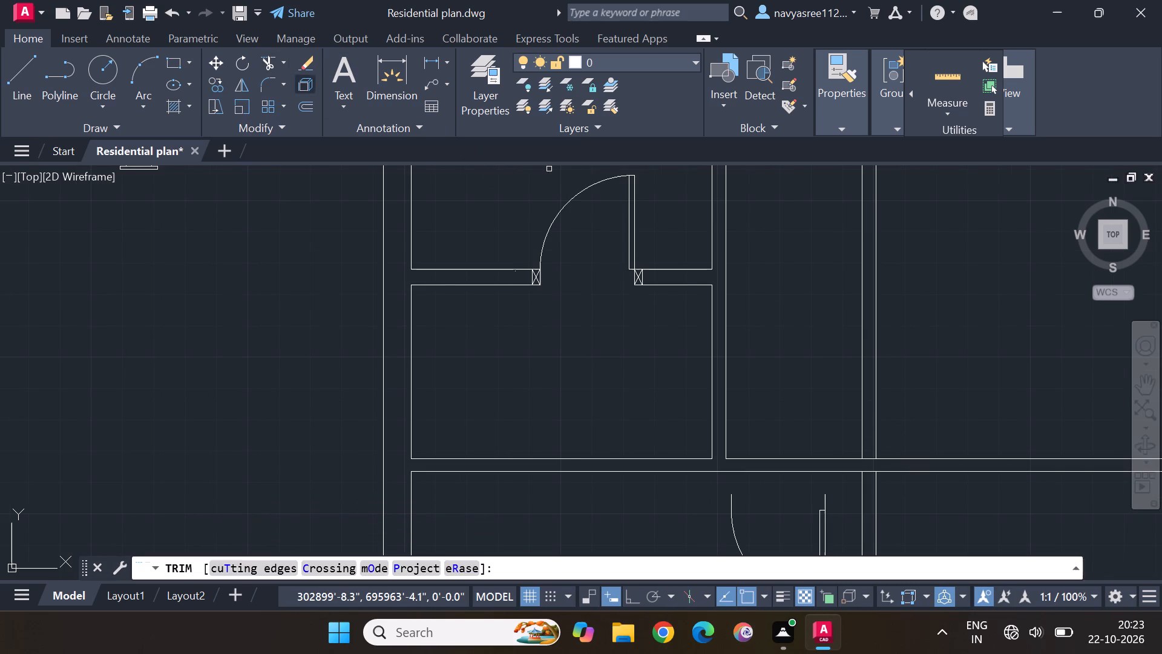
drag(942, 278, 847, 360)
scroll(881, 346, down, 3)
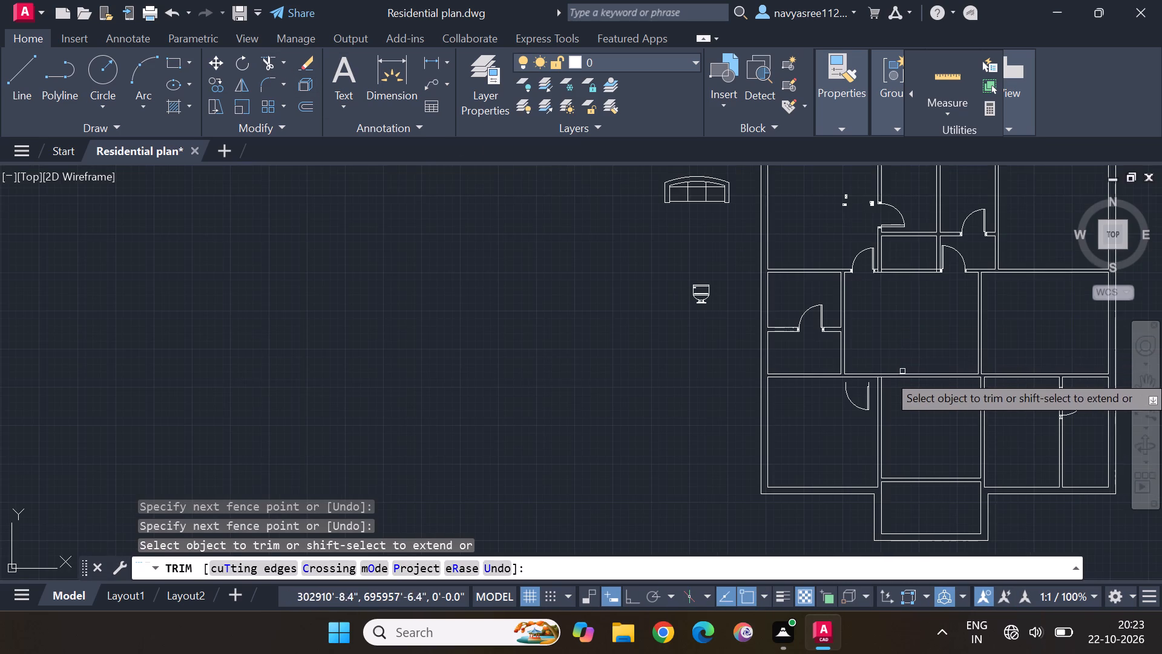
scroll(905, 401, up, 4)
middle_drag(843, 378, 977, 444)
scroll(925, 427, up, 1)
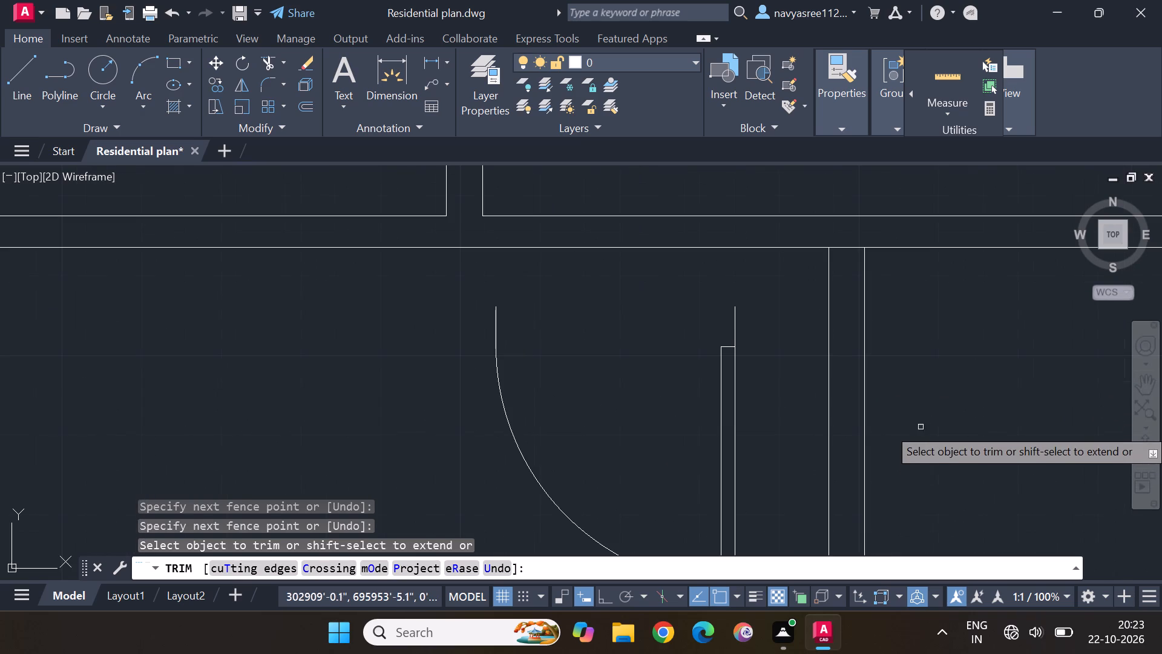
key(Escape)
key(Escape)
Move the loose door of the lower-left room up into the horizontal wall, with its end lines meeting the wall's upper line.
drag(756, 397, 680, 449)
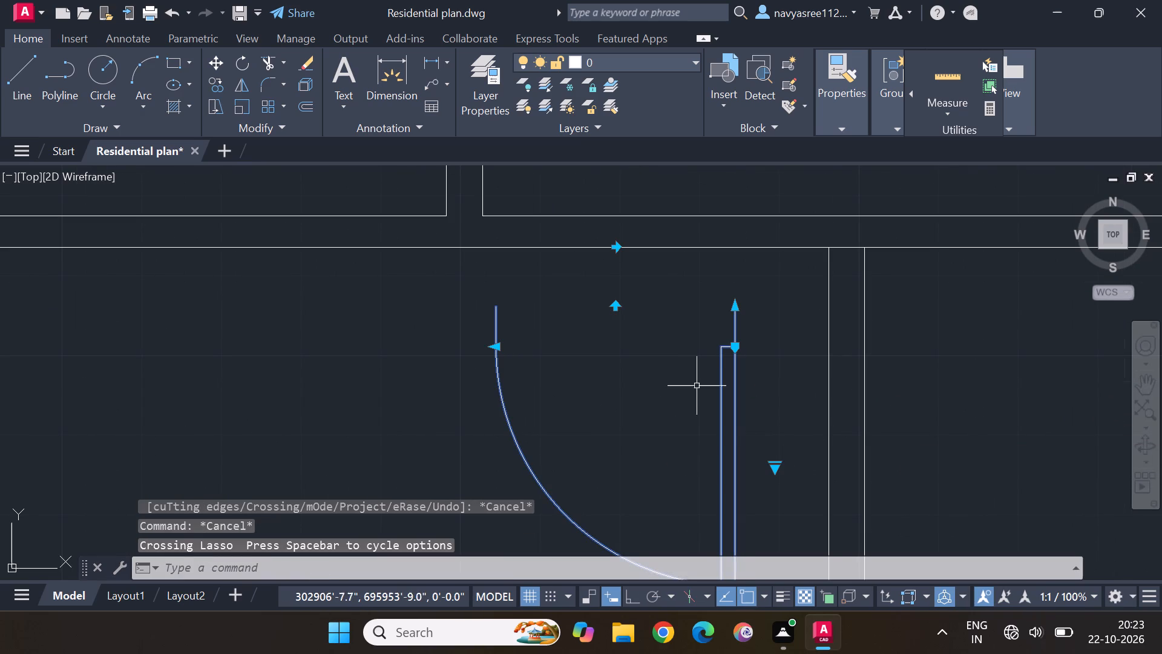
click(736, 346)
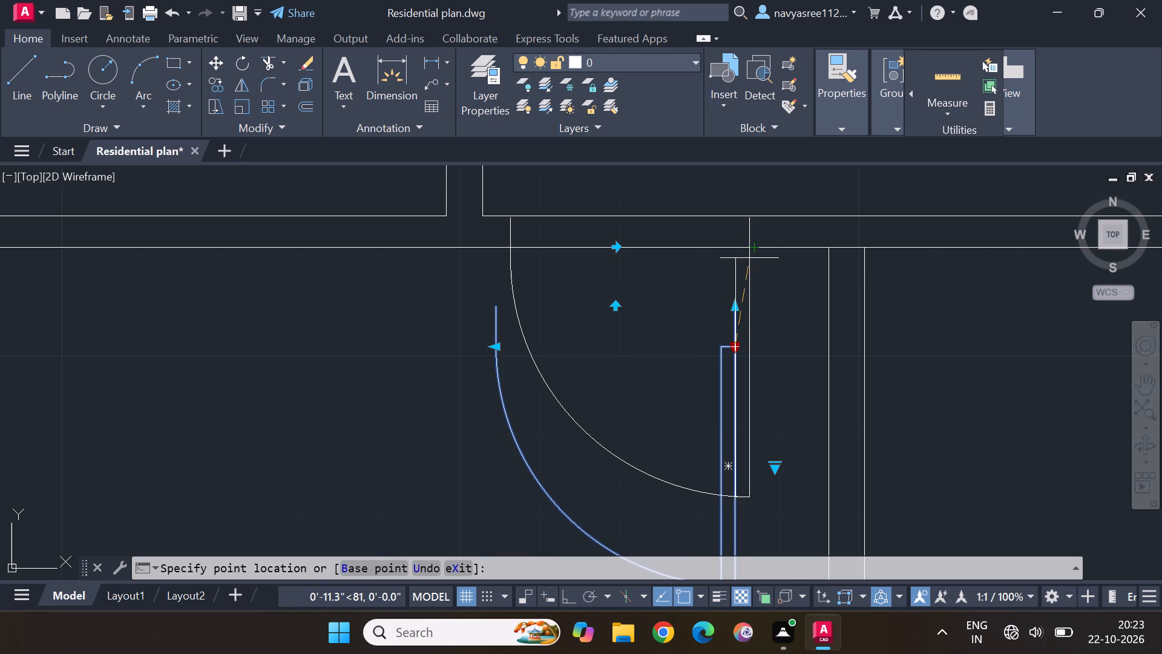
scroll(747, 258, up, 1)
middle_drag(761, 281, 771, 299)
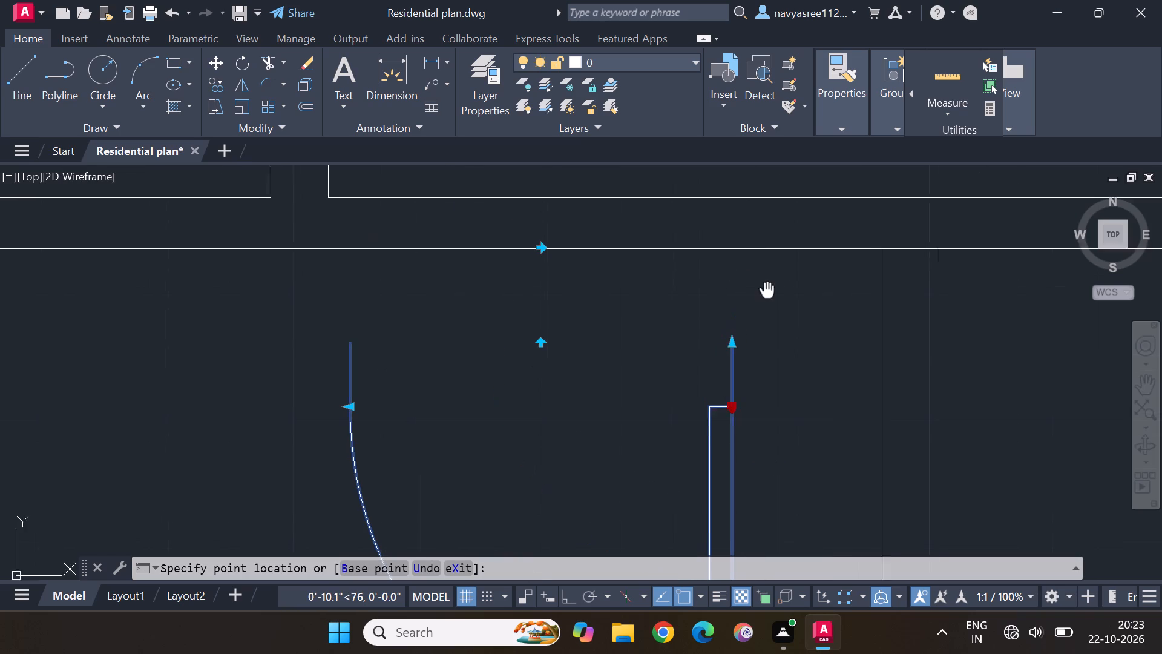
middle_drag(771, 299, 812, 402)
scroll(812, 402, up, 1)
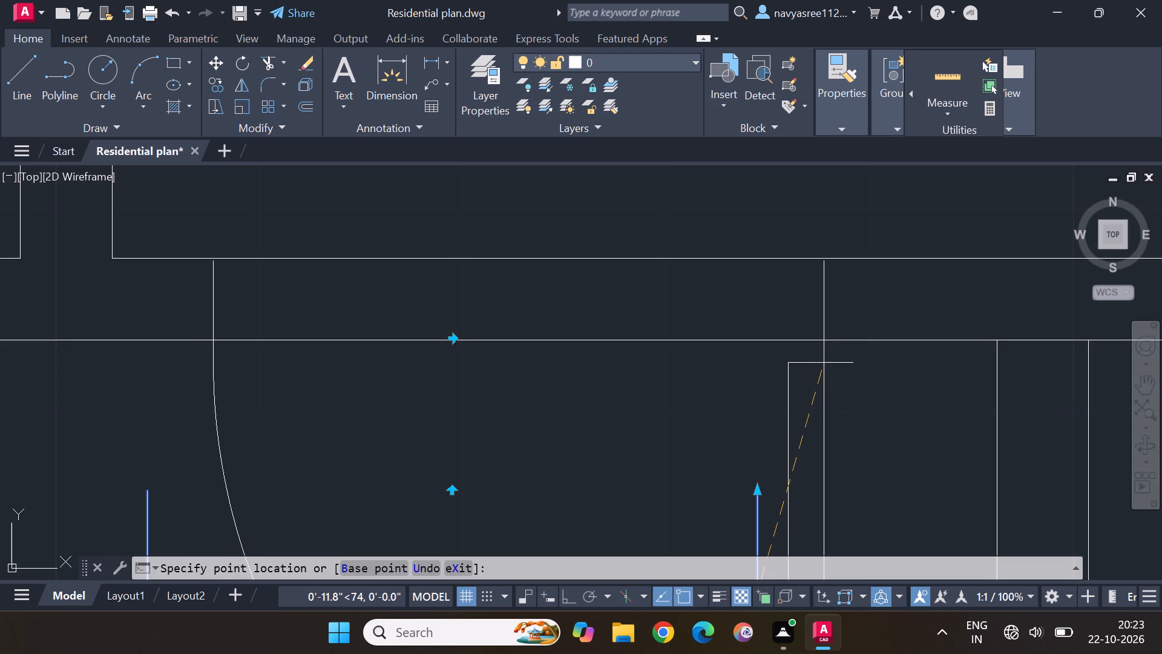
click(824, 361)
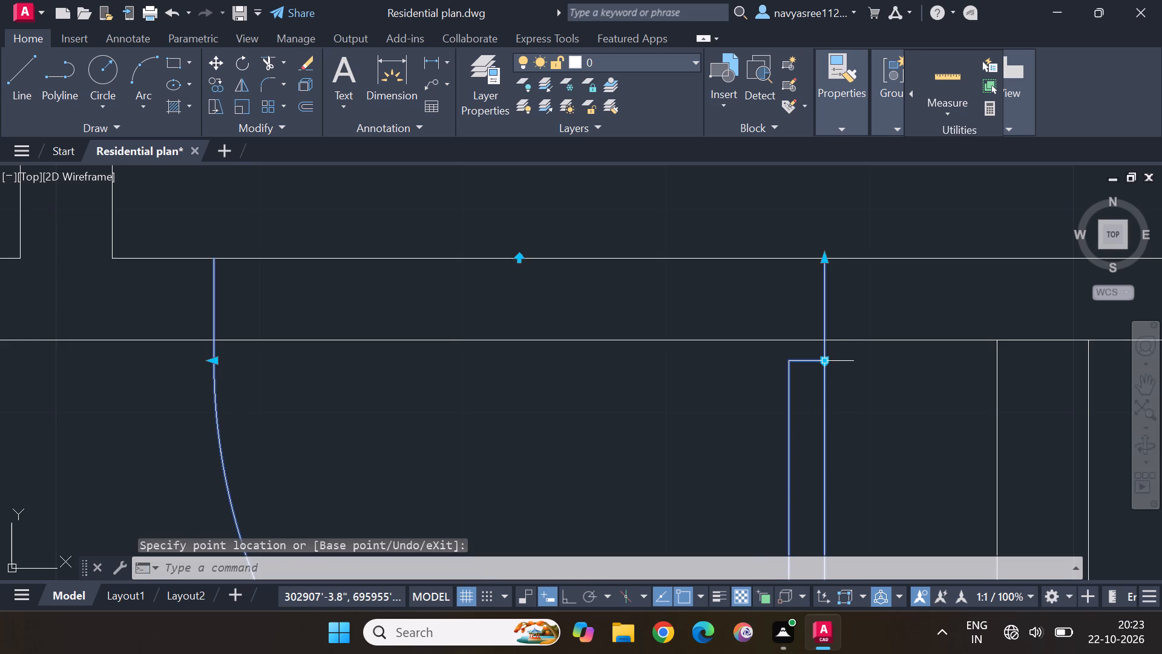
key(Escape)
key(Escape)
Draw a 4" vertical jamb line across the horizontal wall, about 6" beyond the hinge side of the newly placed door.
scroll(795, 406, down, 2)
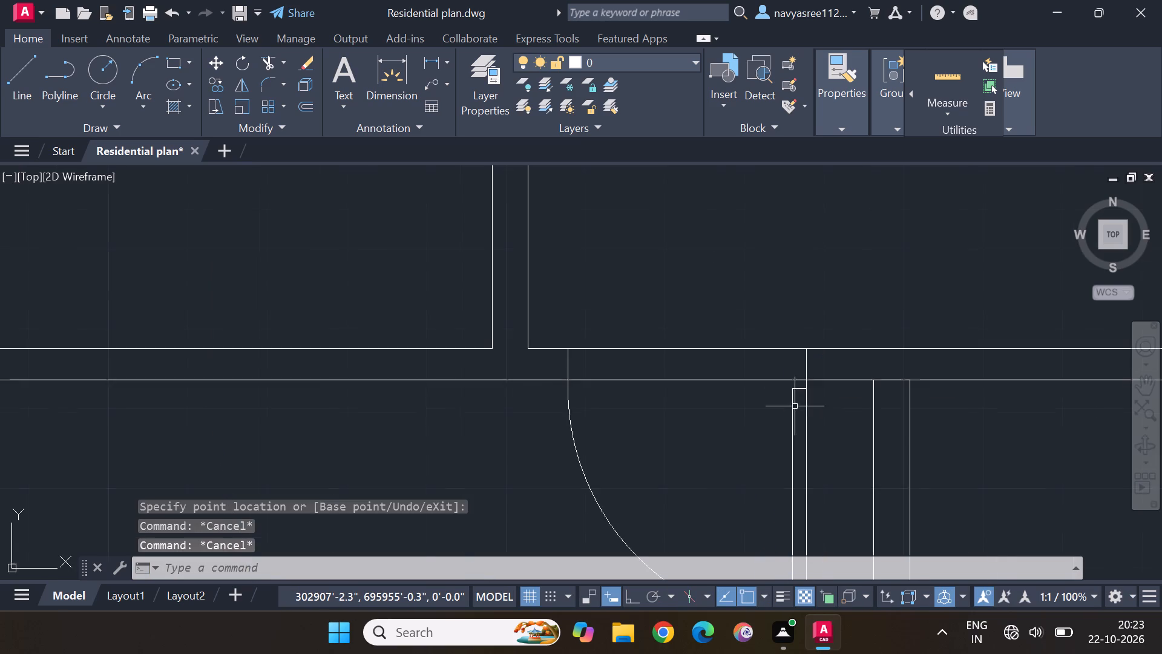
middle_drag(749, 460, 891, 352)
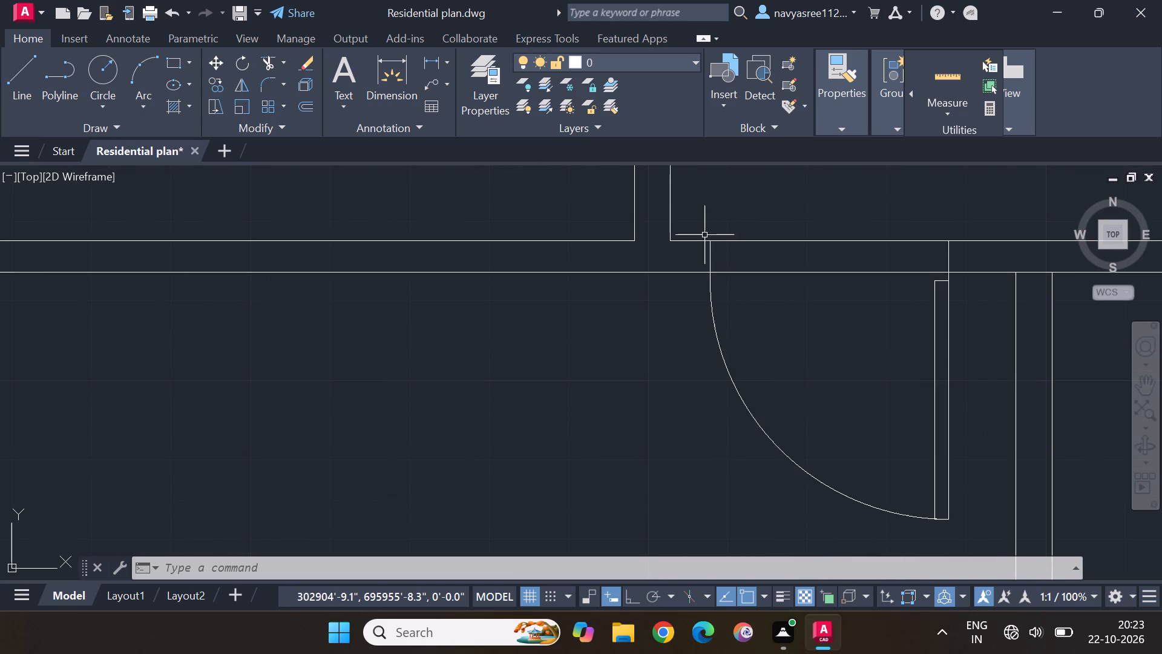
scroll(704, 234, up, 2)
key(Escape)
key(Escape)
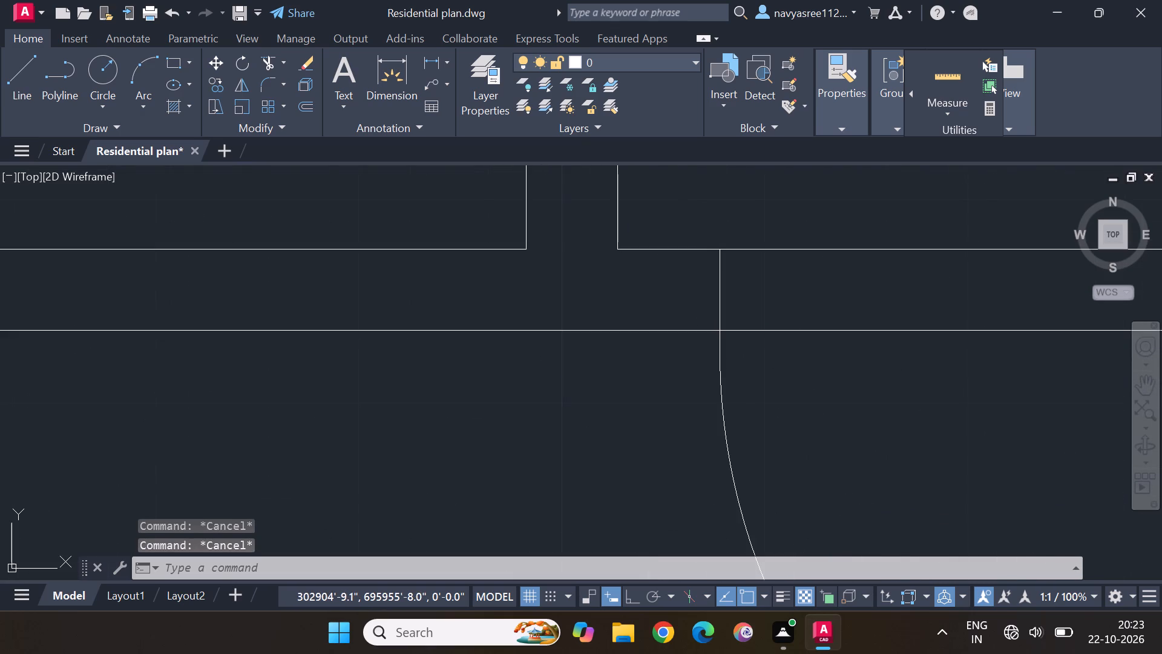
scroll(706, 241, down, 3)
middle_drag(716, 226, 718, 301)
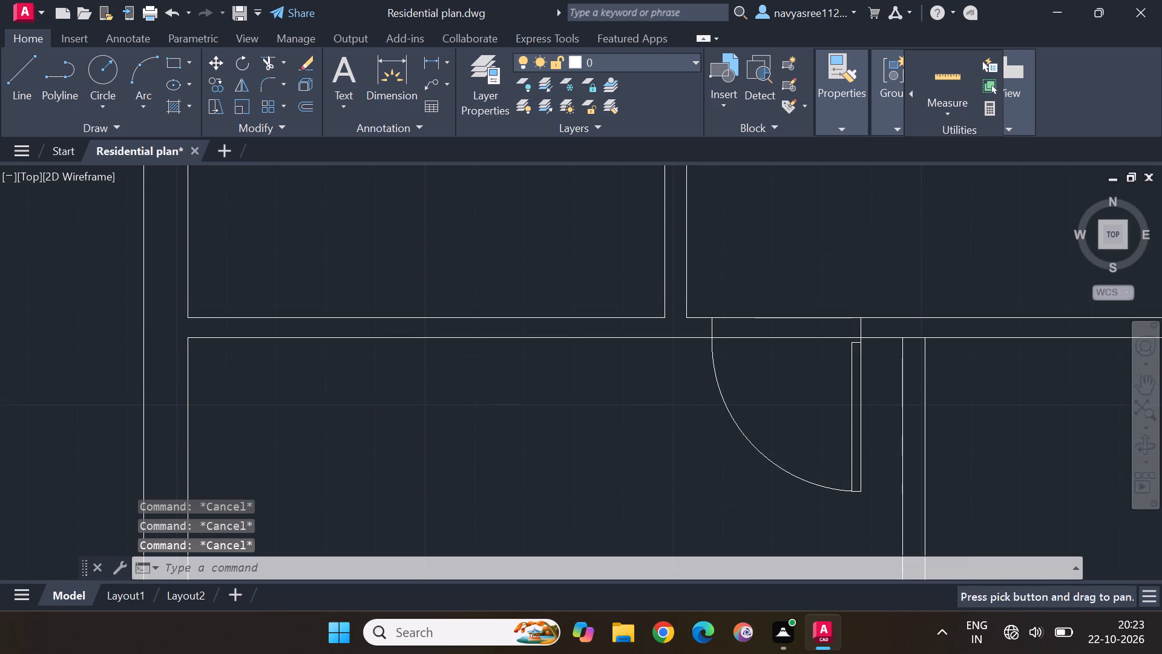
drag(16, 64, 23, 68)
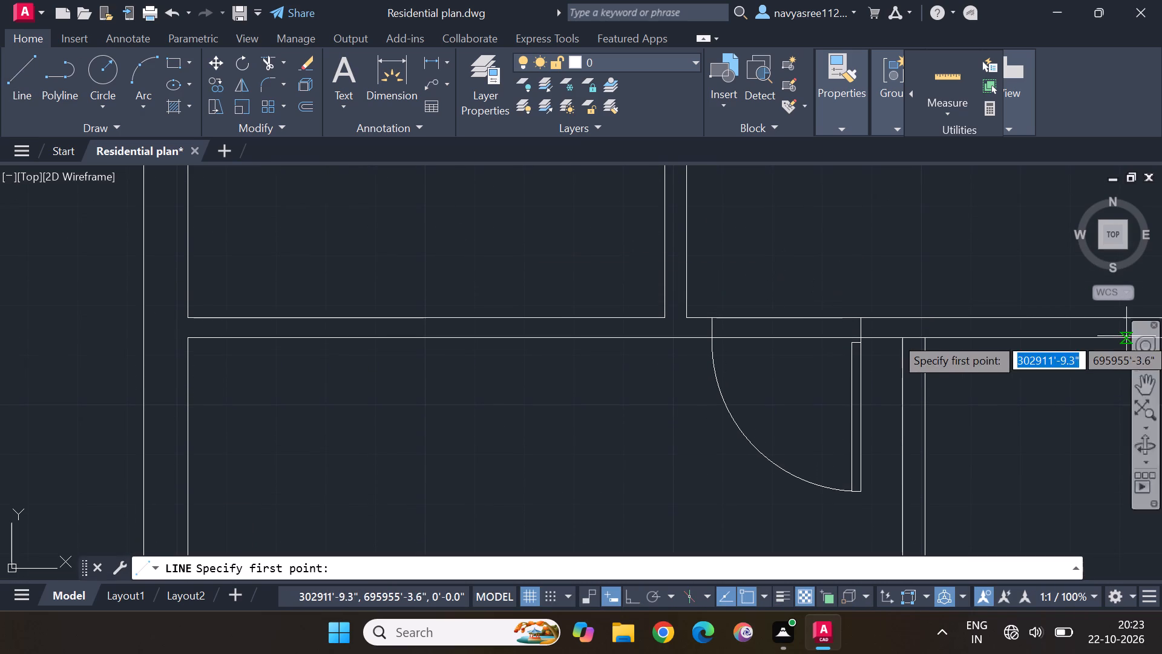
scroll(906, 323, up, 3)
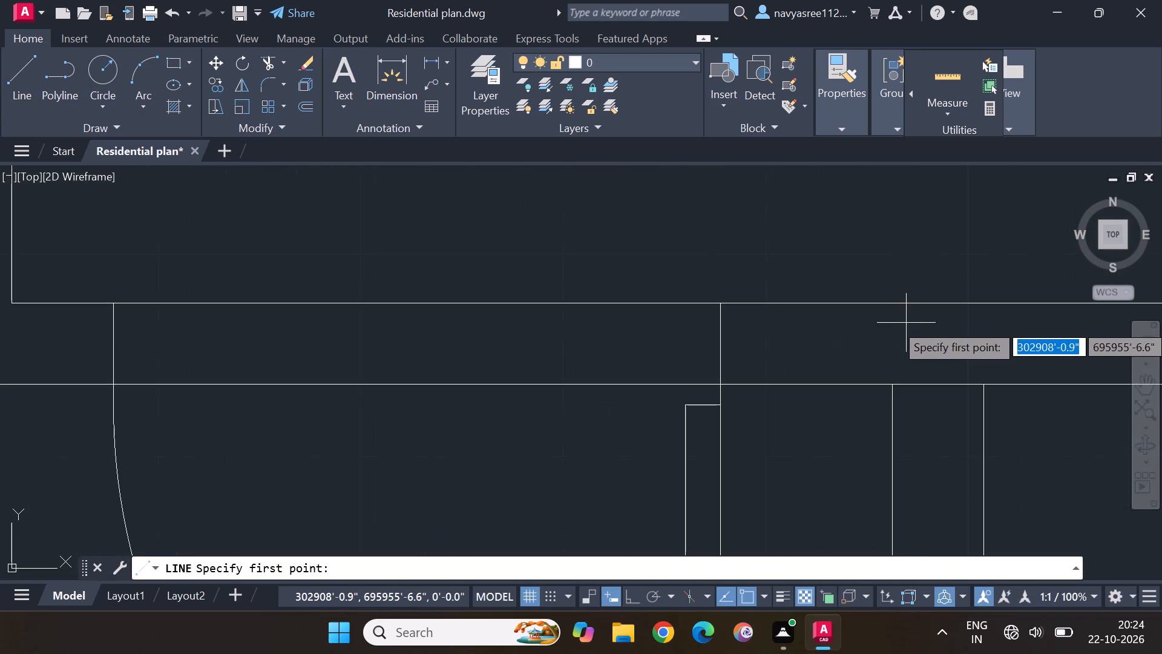
click(838, 304)
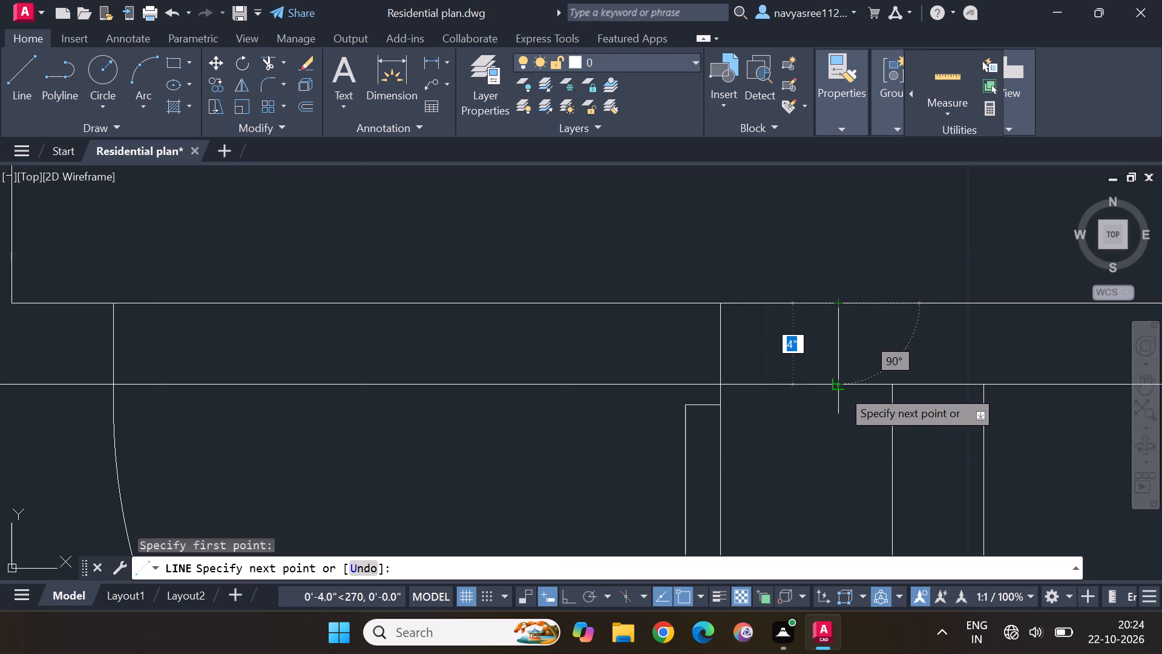
click(841, 389)
key(Escape)
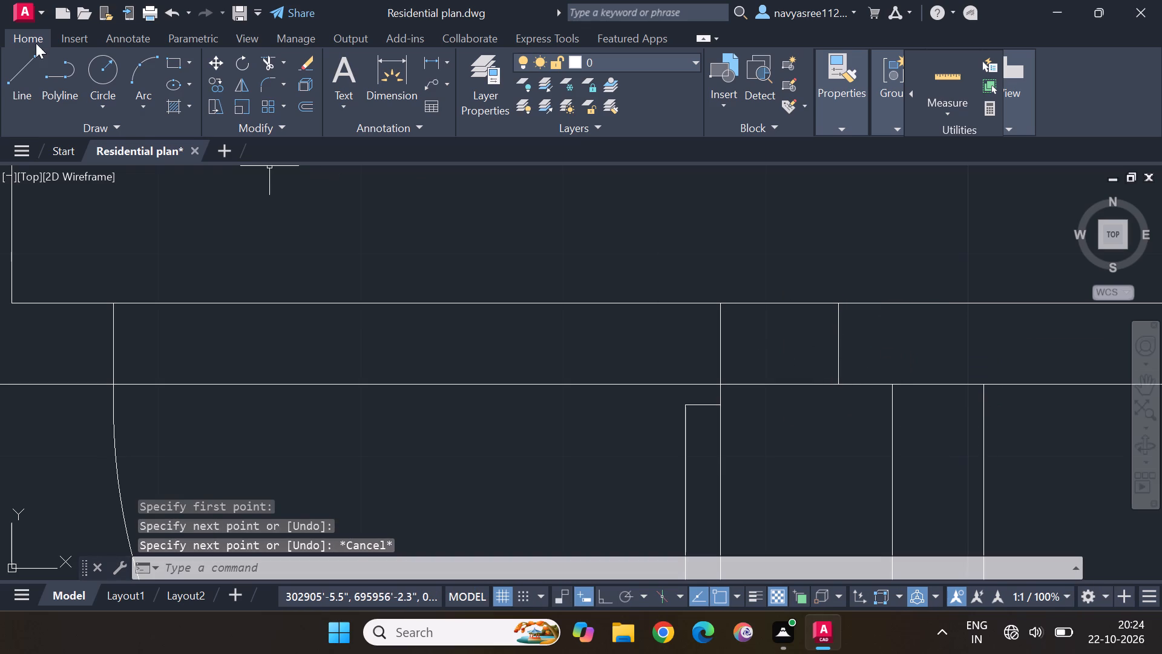
Draw two crossing diagonals between the door's hinge-side end line and the new jamb line to form a crossed jamb box.
drag(21, 65, 27, 68)
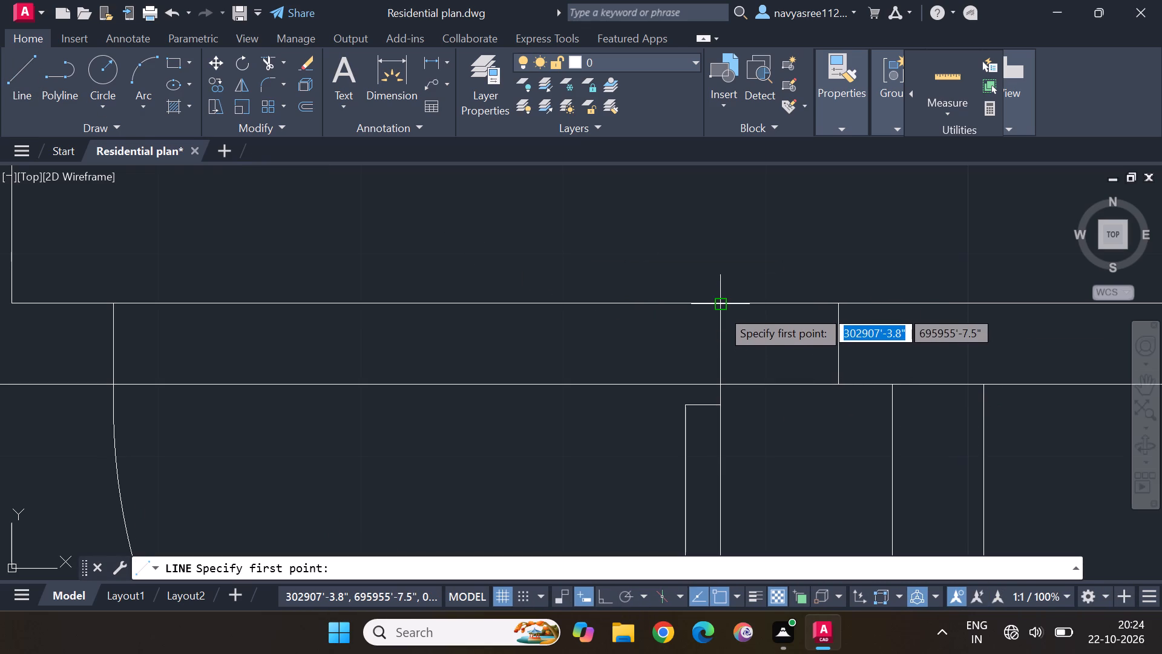
click(721, 307)
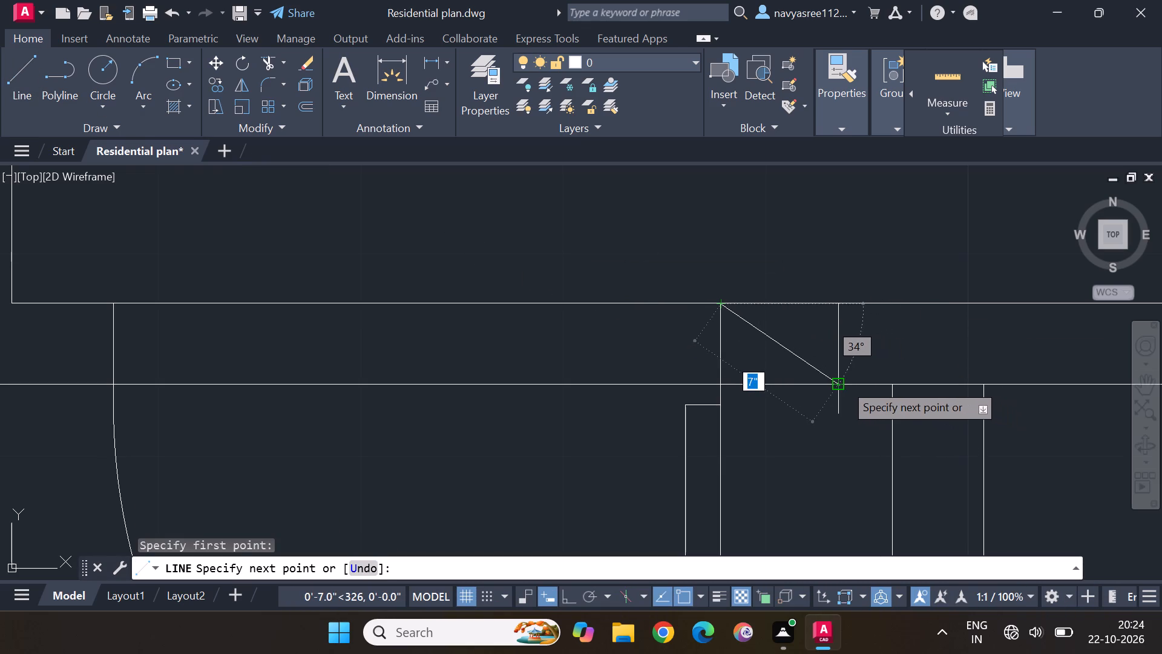
click(844, 383)
key(Escape)
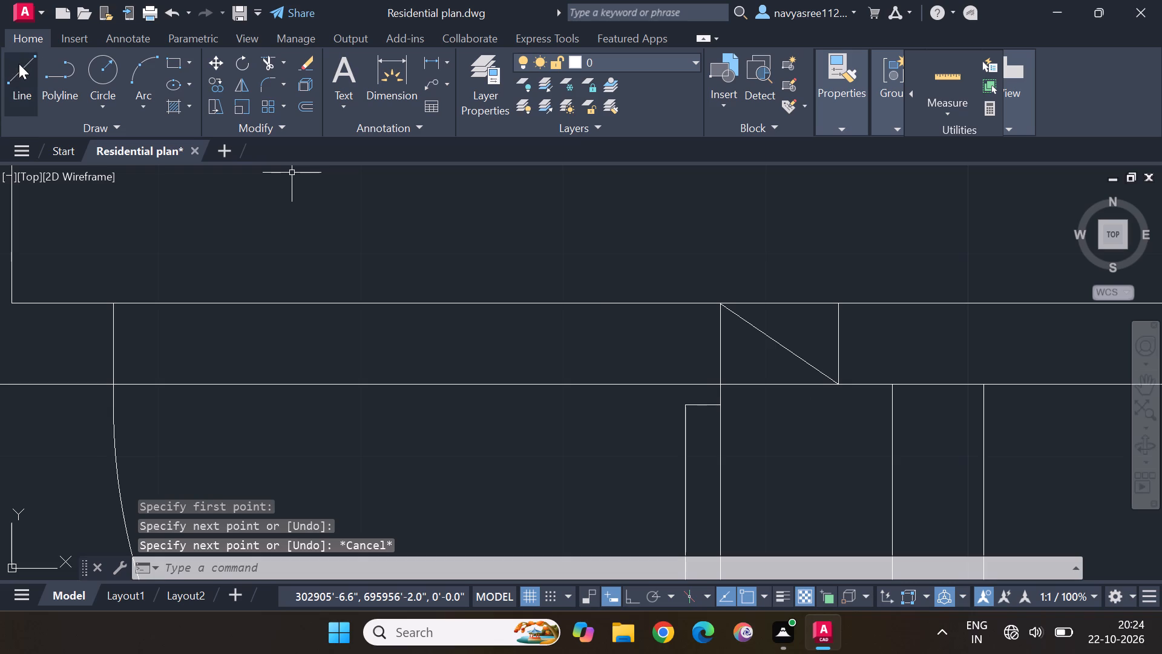
click(23, 70)
click(719, 383)
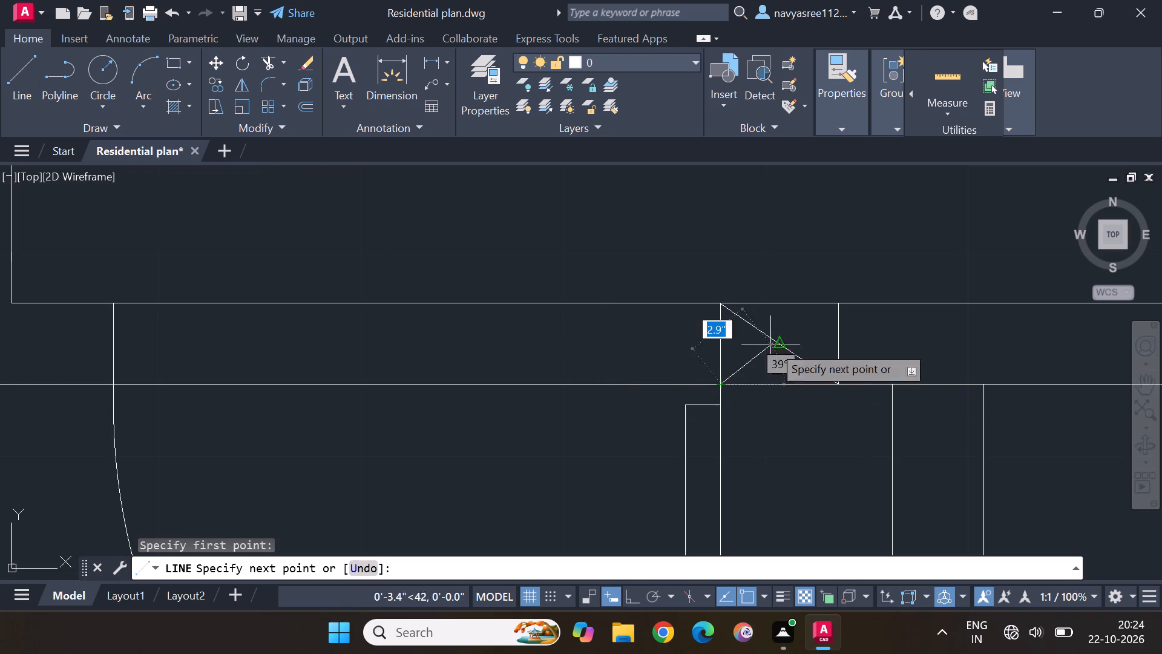
click(836, 303)
key(Escape)
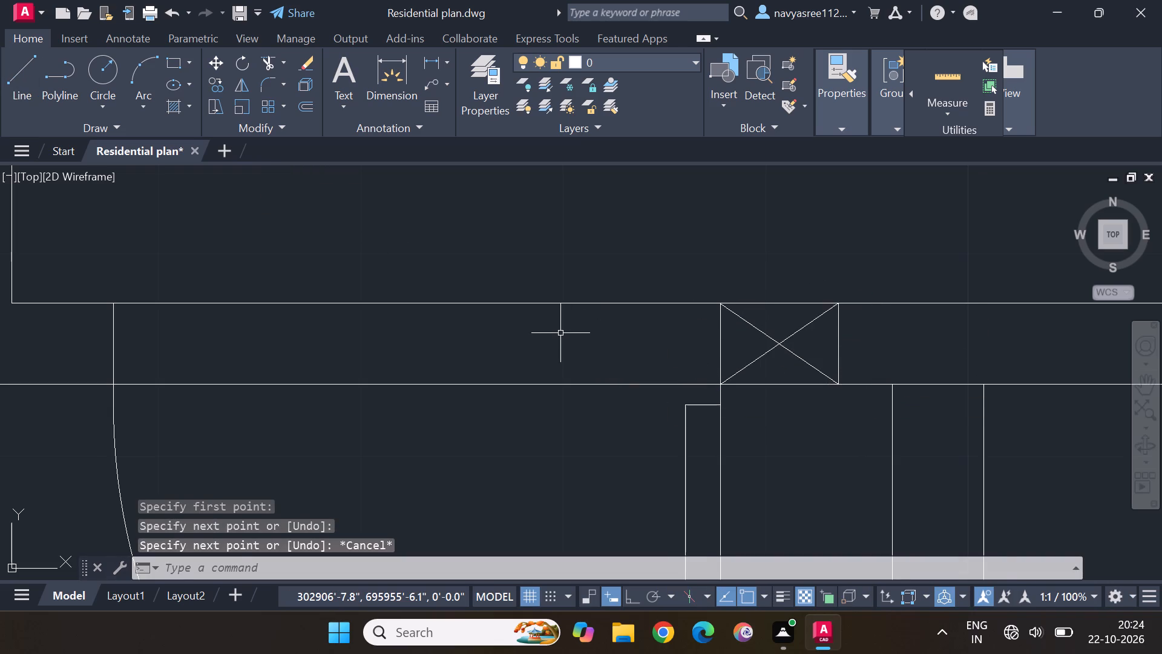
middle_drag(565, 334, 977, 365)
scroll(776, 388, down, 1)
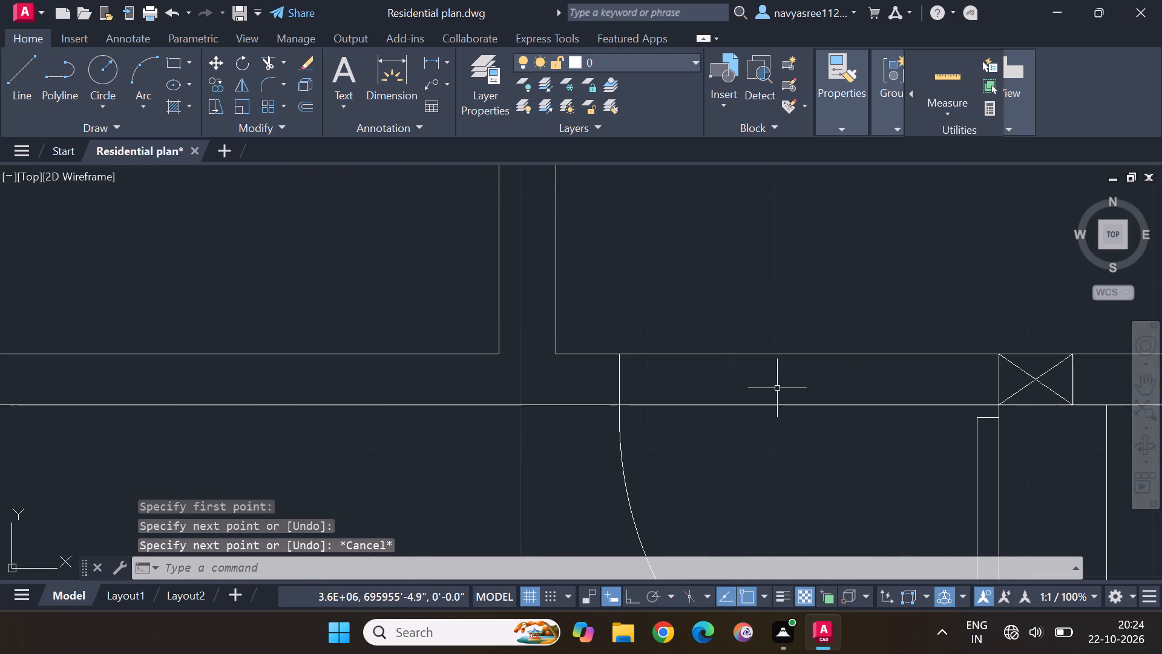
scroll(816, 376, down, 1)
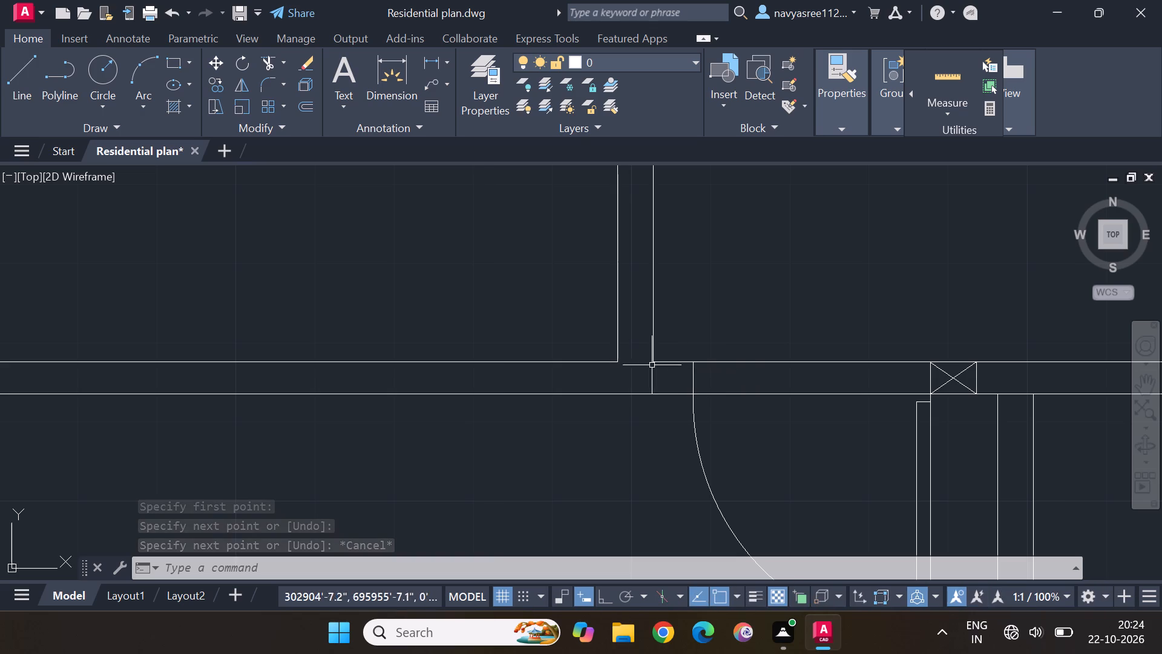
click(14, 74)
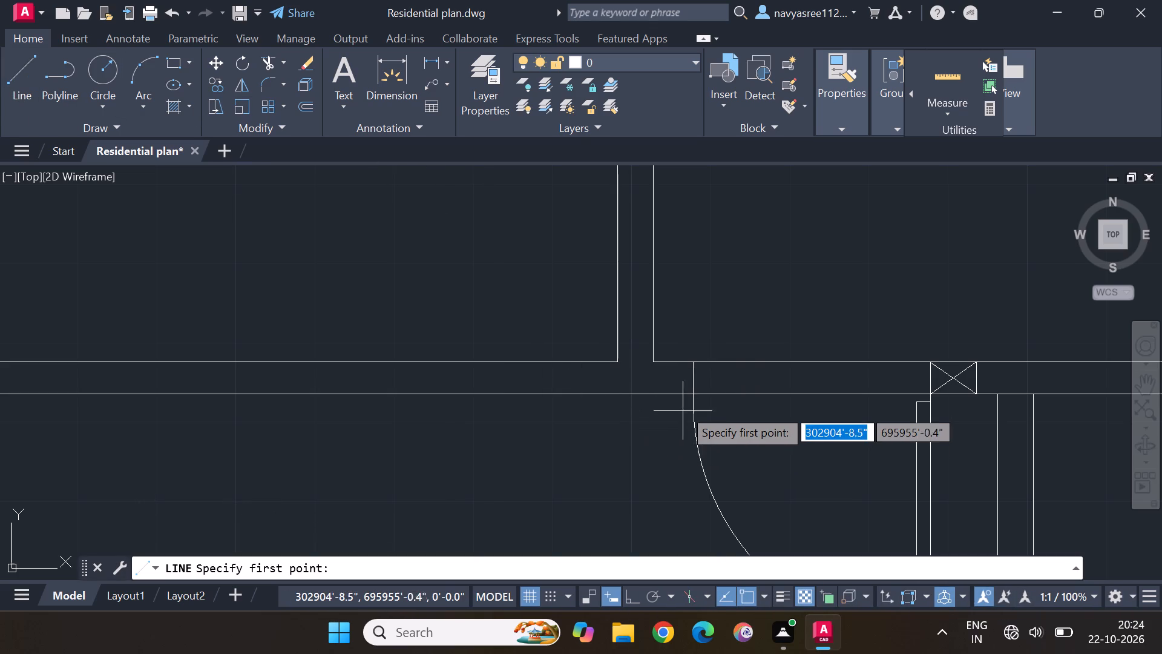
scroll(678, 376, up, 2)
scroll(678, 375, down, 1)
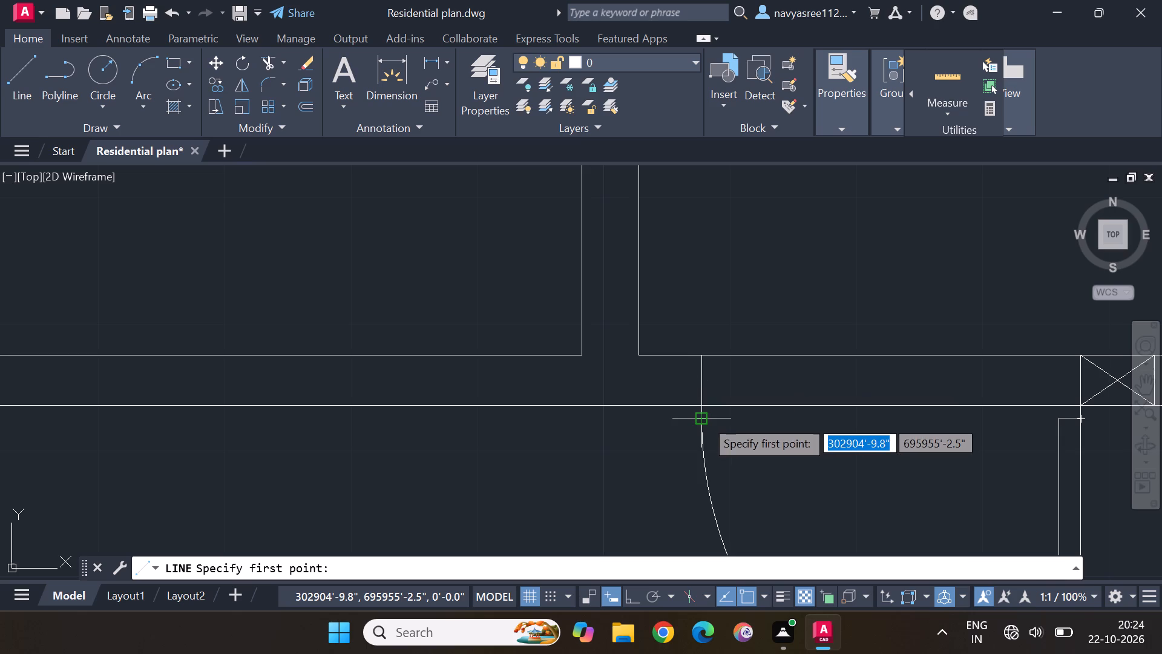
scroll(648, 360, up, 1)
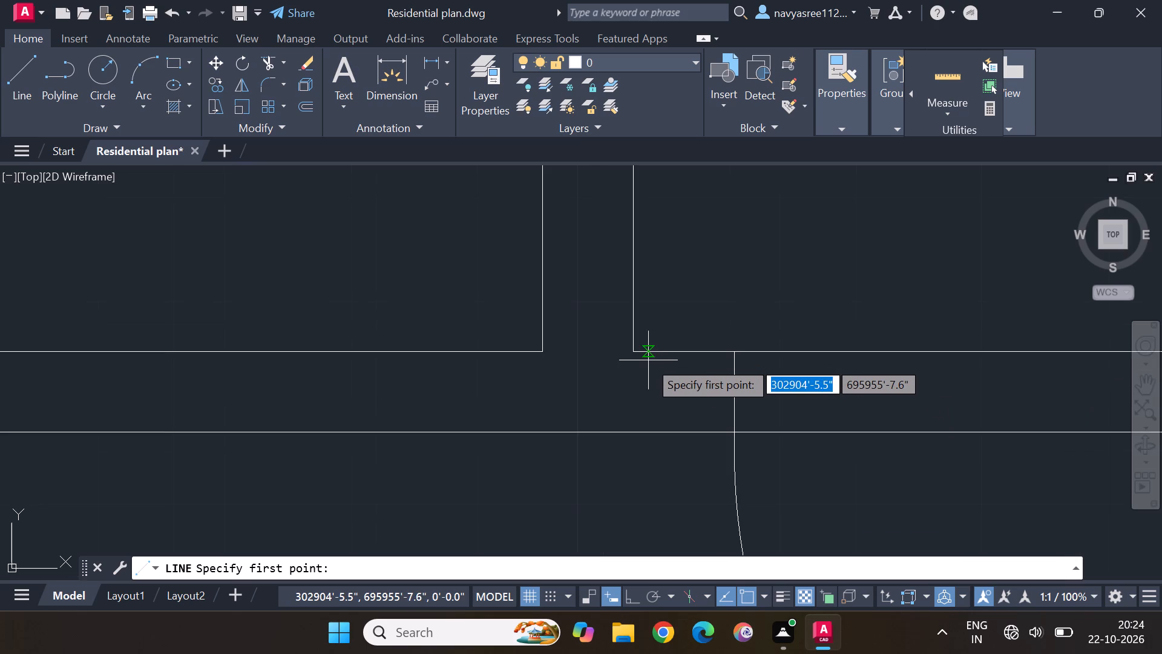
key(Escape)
Stretch the lower ends of both vertical wall lines beside the door 4" down to the horizontal wall's lower line.
click(634, 335)
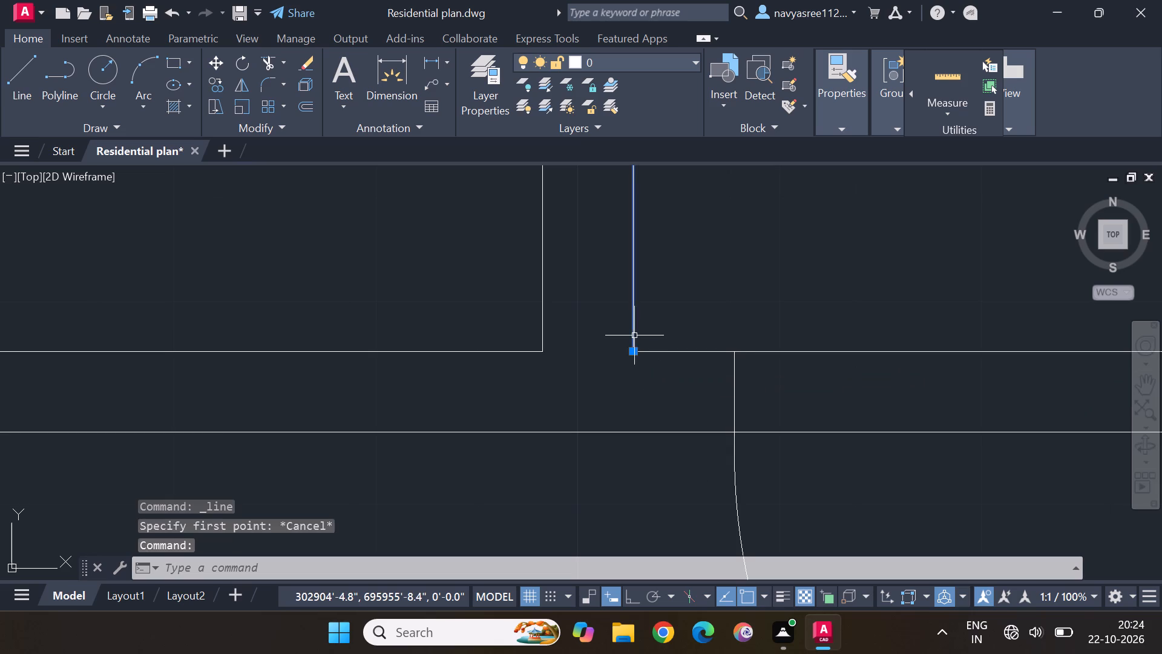
click(634, 351)
click(630, 435)
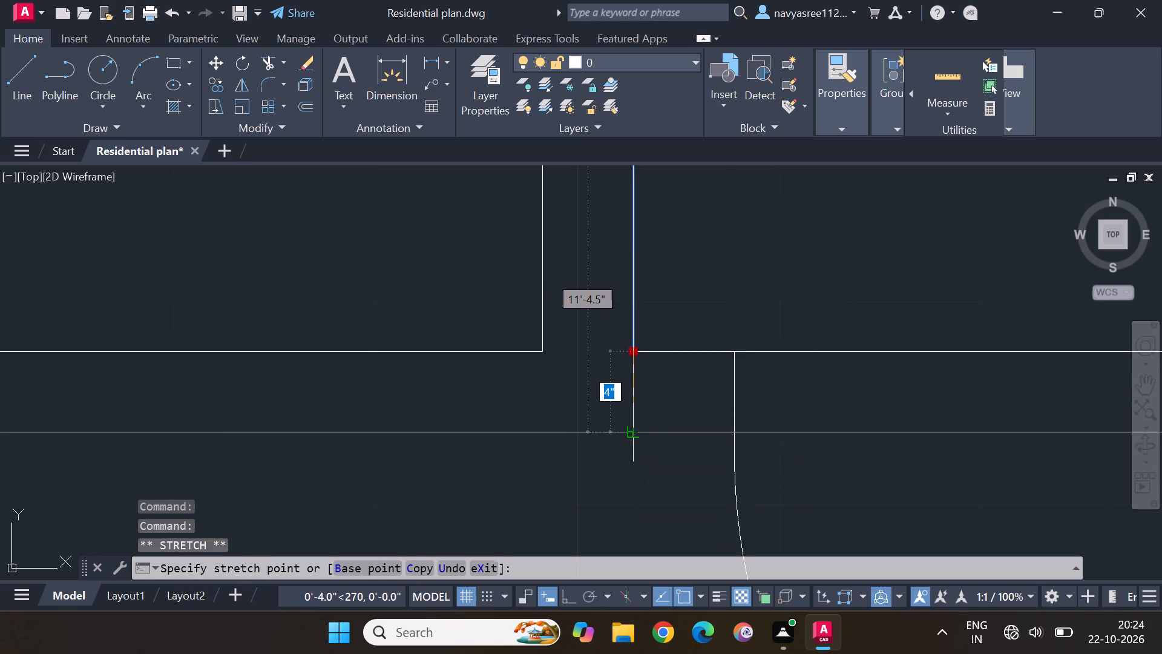
key(Escape)
key(Escape)
click(541, 314)
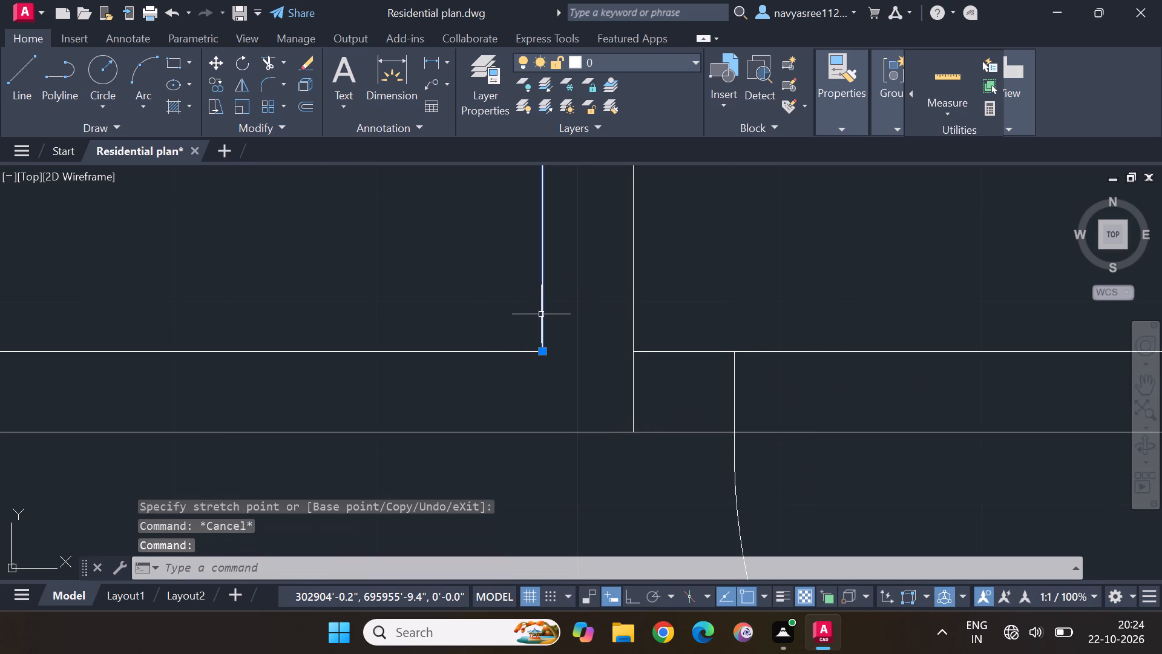
click(543, 353)
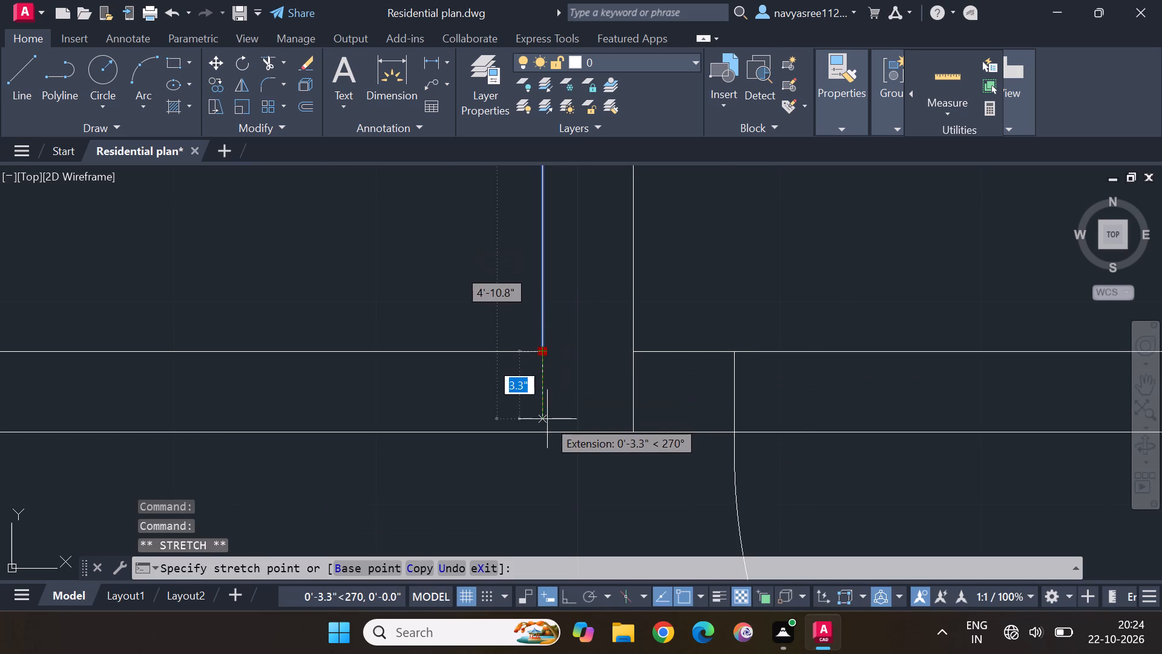
click(543, 434)
key(Escape)
key(Escape)
key(Escape)
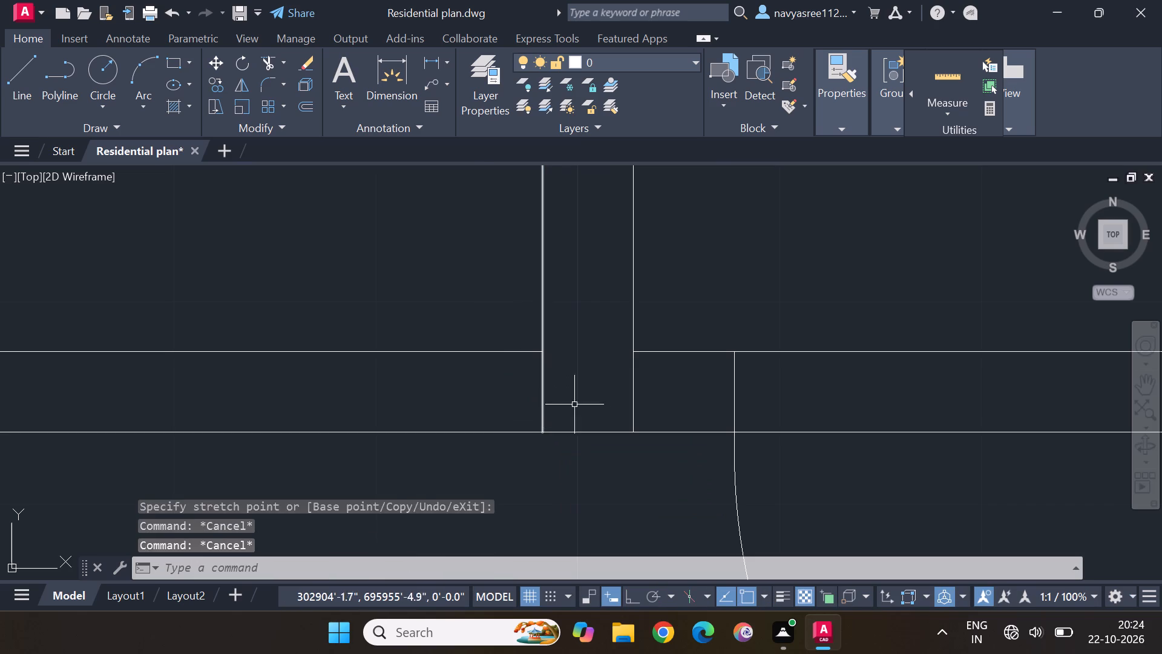
key(Escape)
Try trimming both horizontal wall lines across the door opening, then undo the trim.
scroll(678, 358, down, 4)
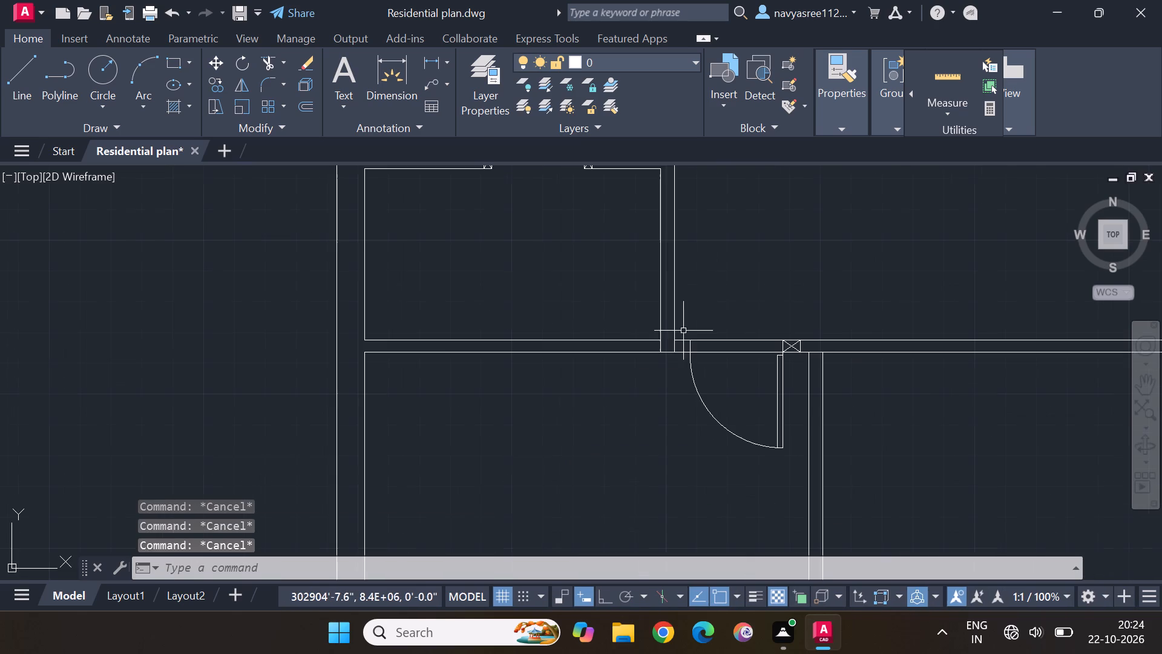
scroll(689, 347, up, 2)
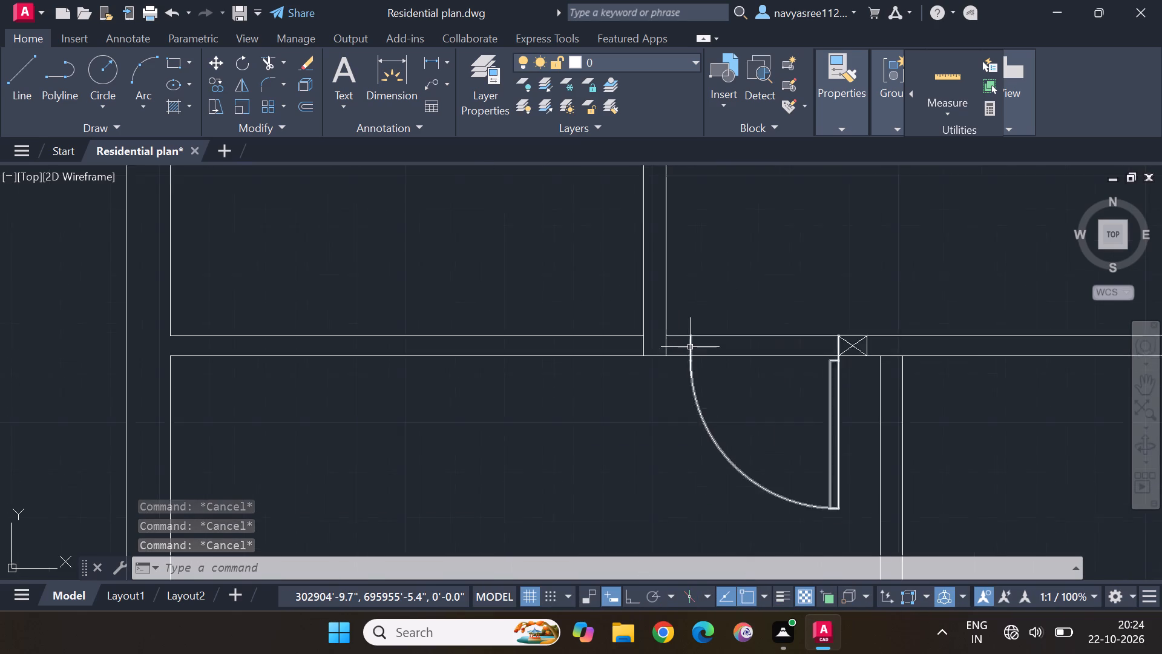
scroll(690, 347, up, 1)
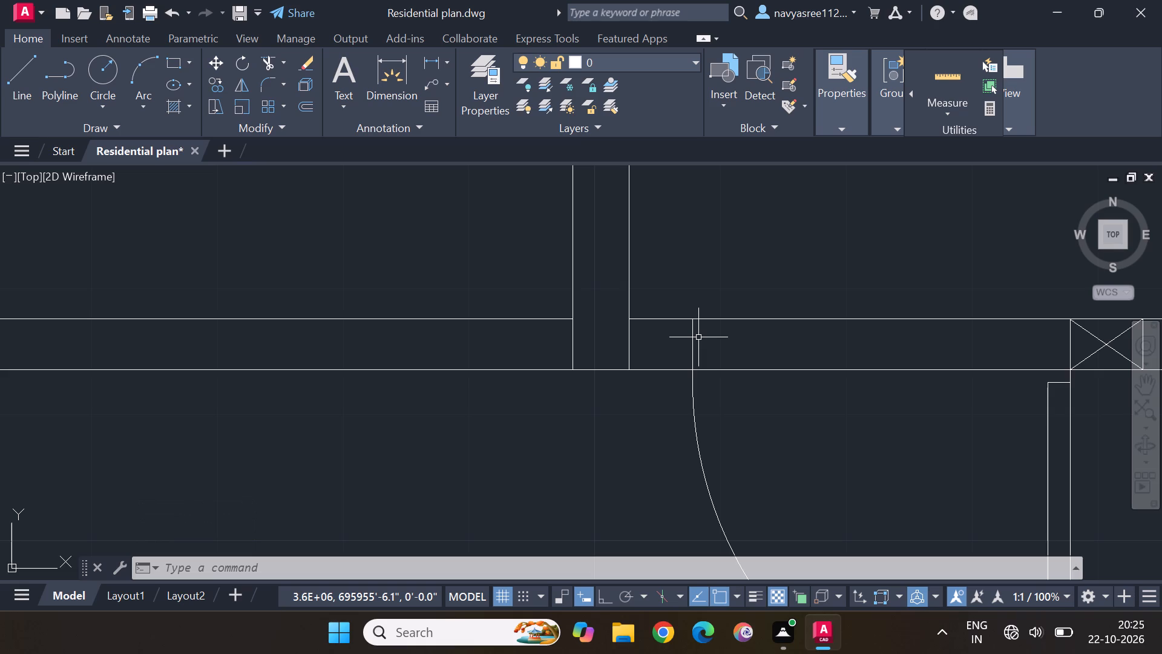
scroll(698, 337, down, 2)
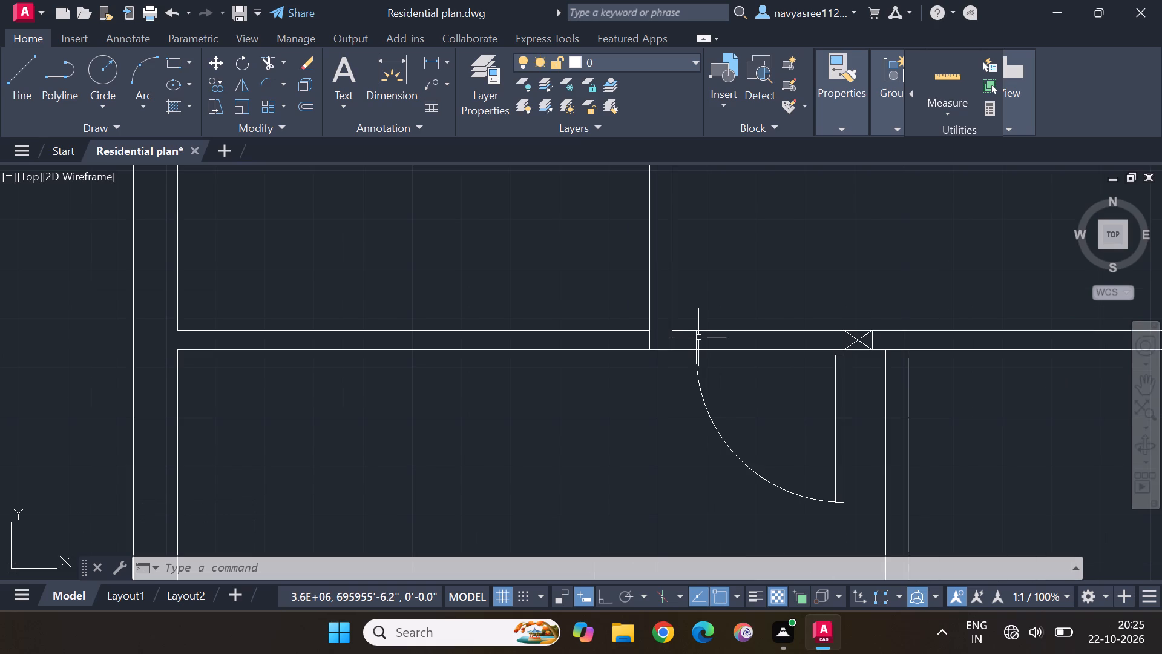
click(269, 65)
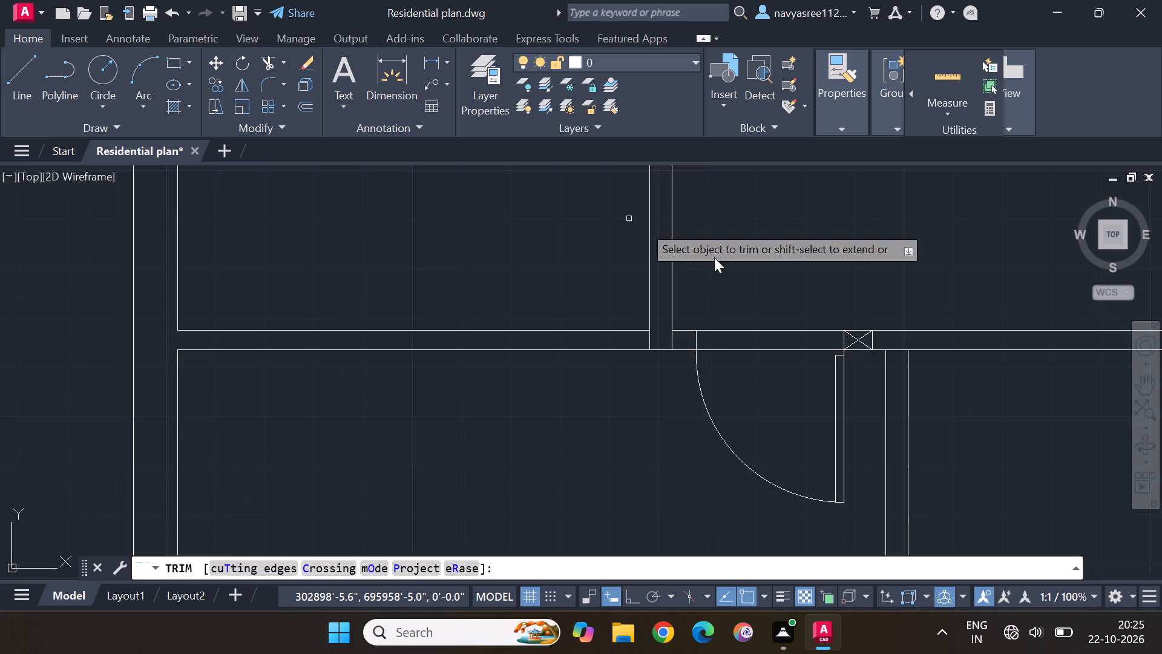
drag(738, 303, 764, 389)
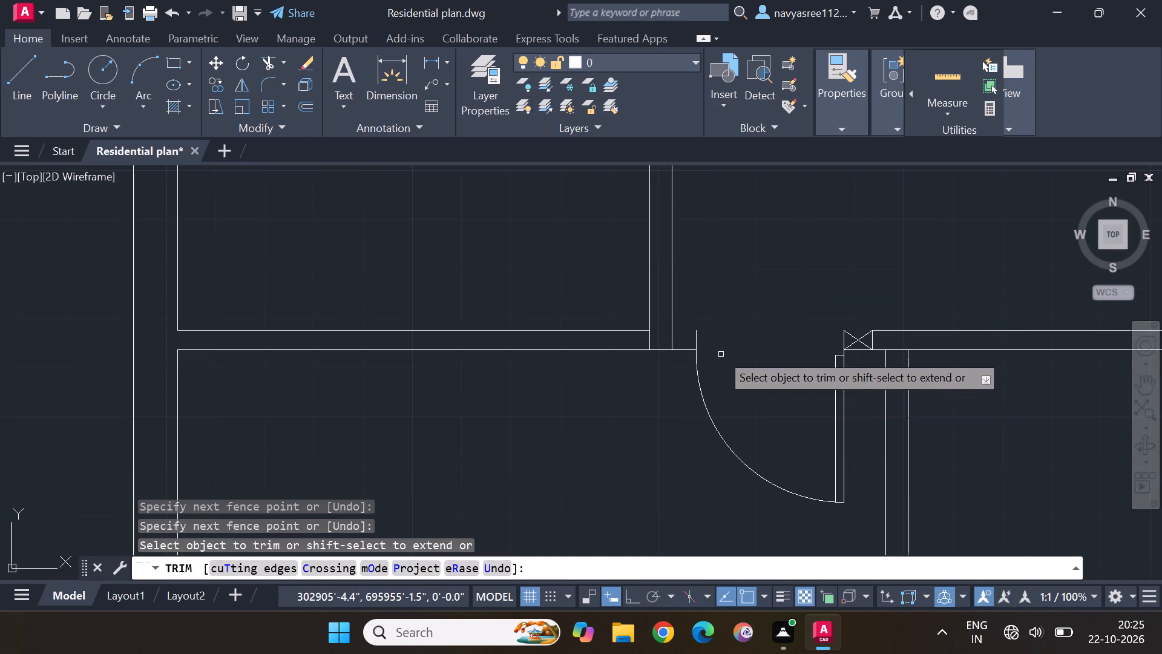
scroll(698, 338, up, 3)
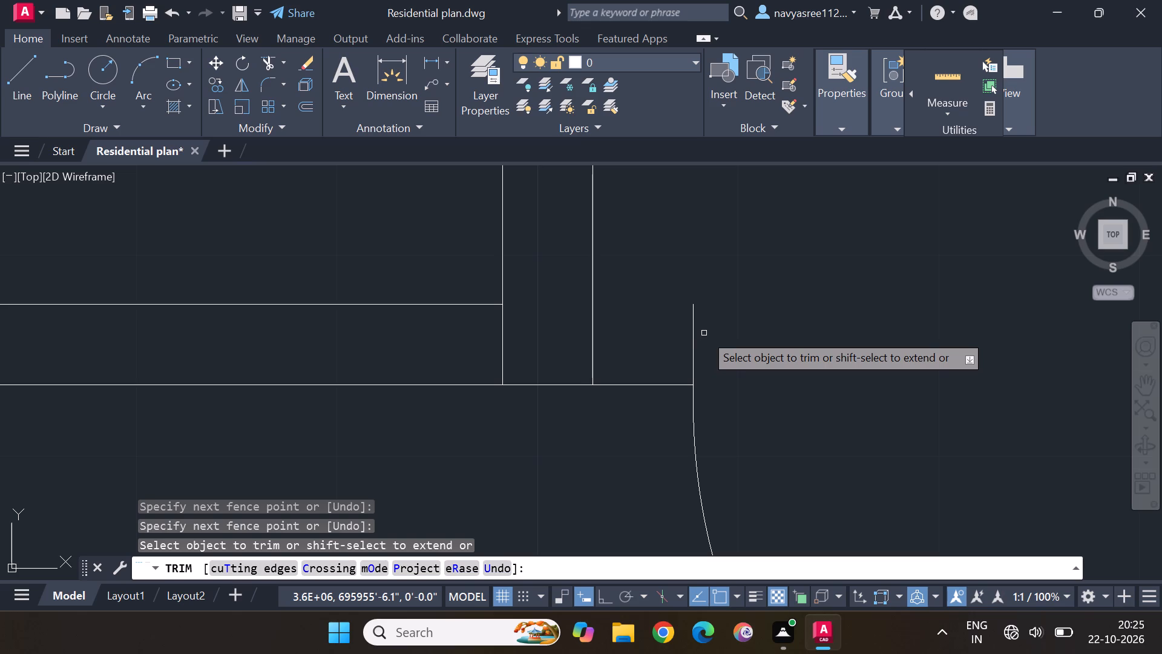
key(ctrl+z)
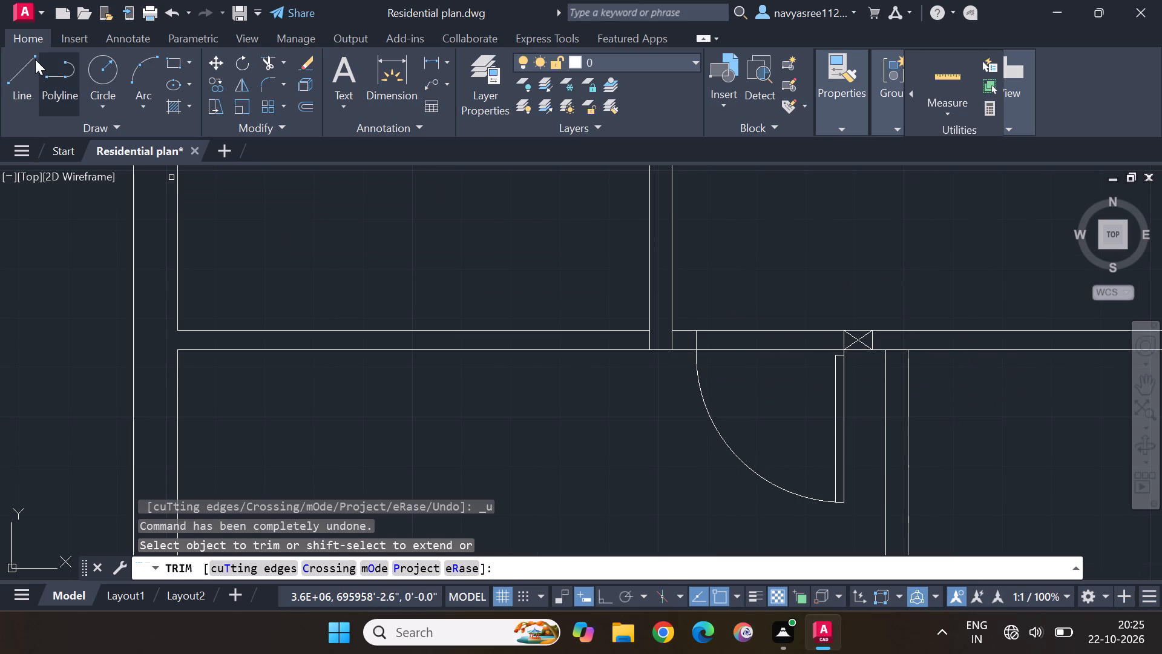
Draw two crossing diagonals between the vertical wall line and the door's swing-side end line to form a crossed jamb box.
click(16, 67)
scroll(692, 352, up, 3)
scroll(692, 351, down, 1)
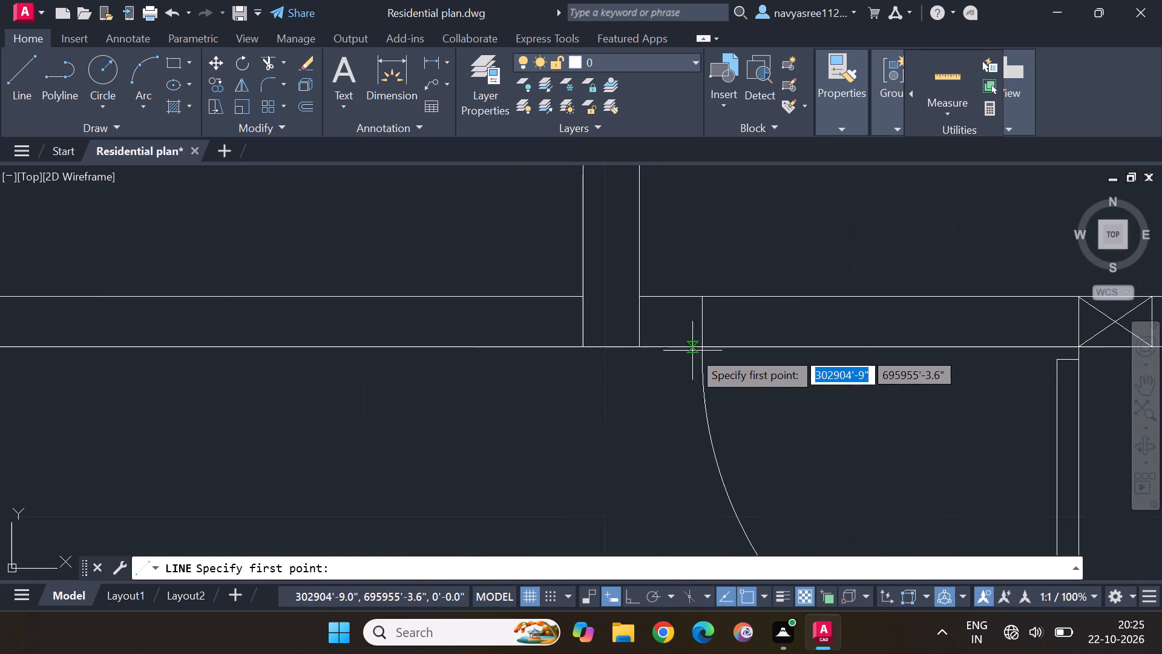
scroll(637, 306, up, 3)
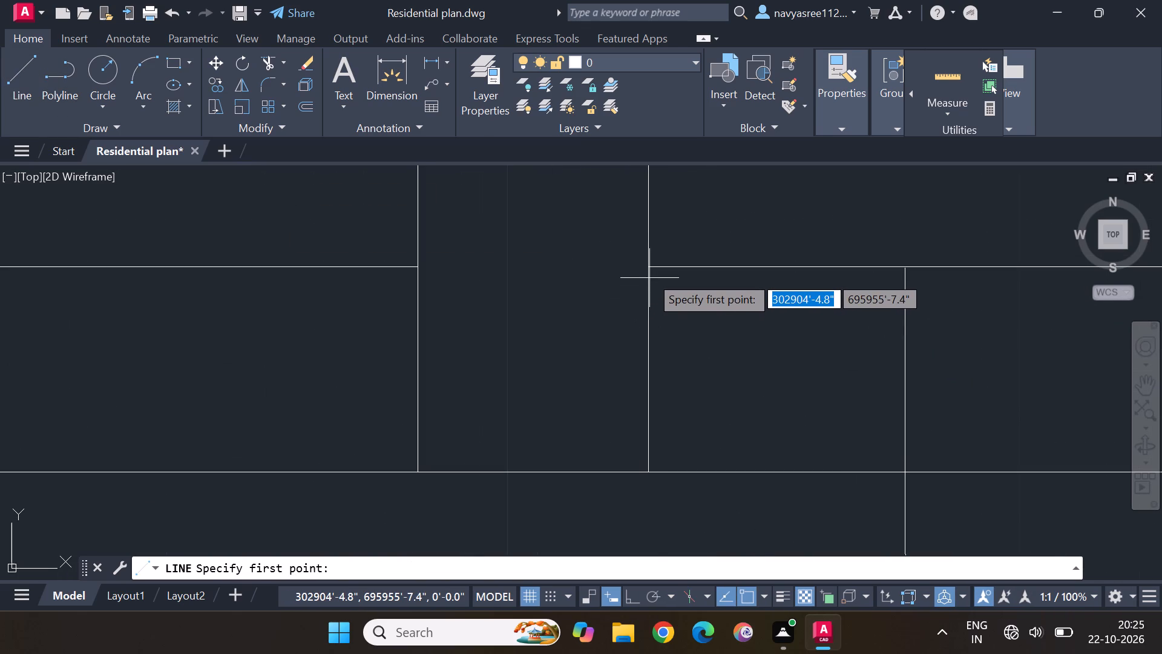
click(650, 270)
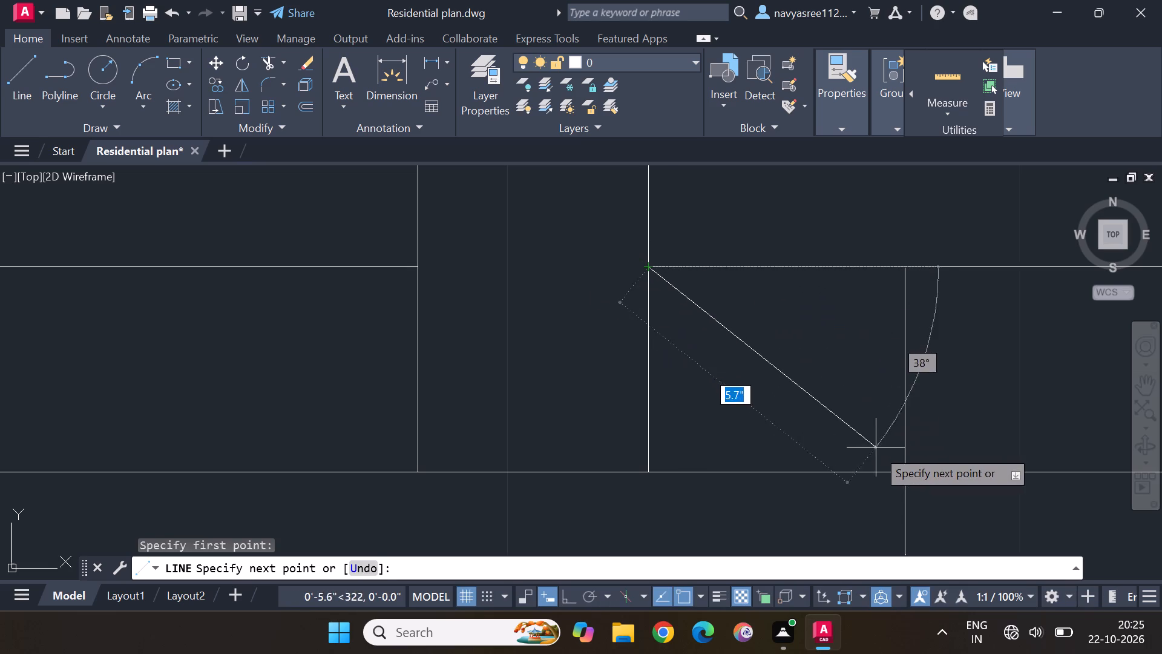
click(906, 473)
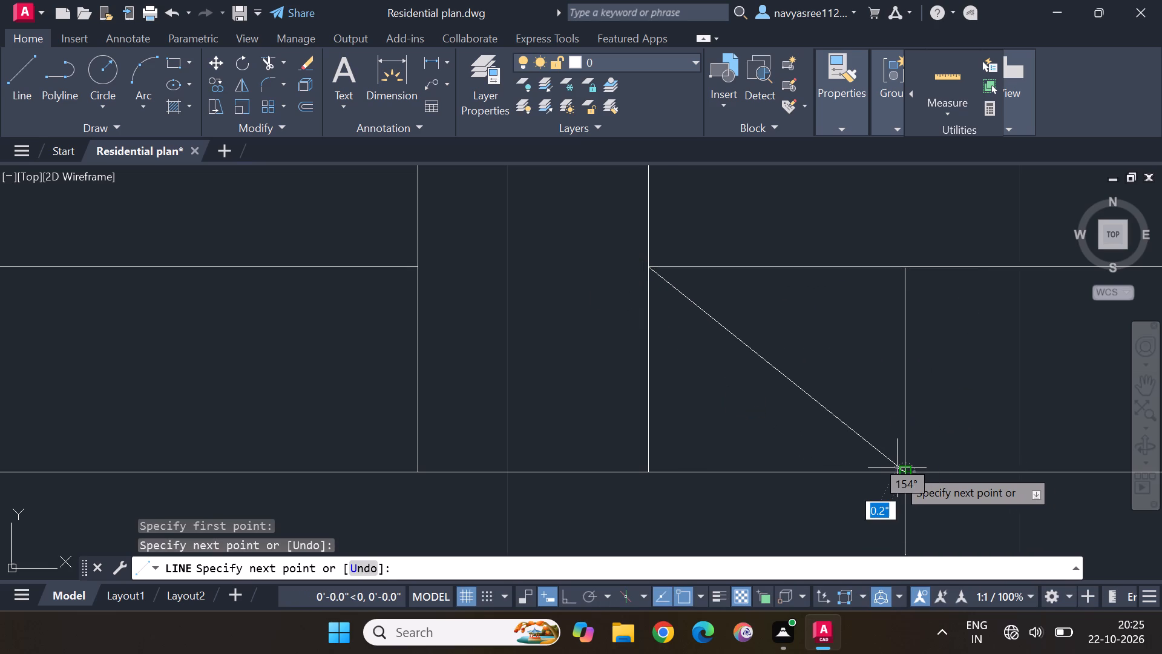
key(Escape)
click(18, 63)
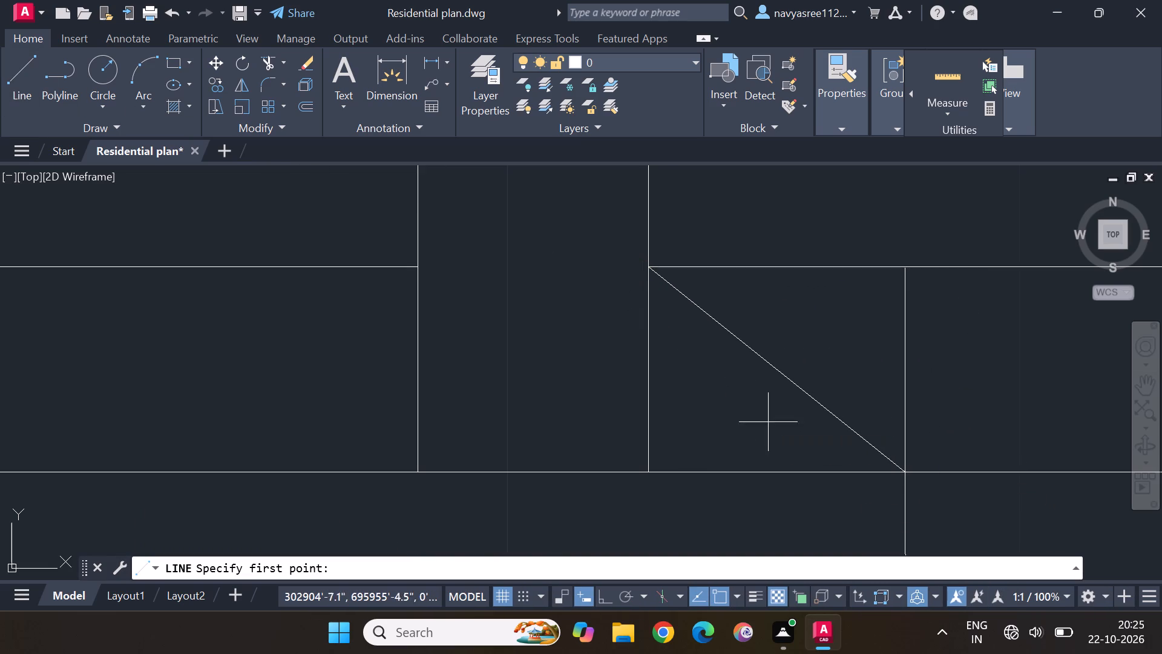
drag(650, 472, 654, 466)
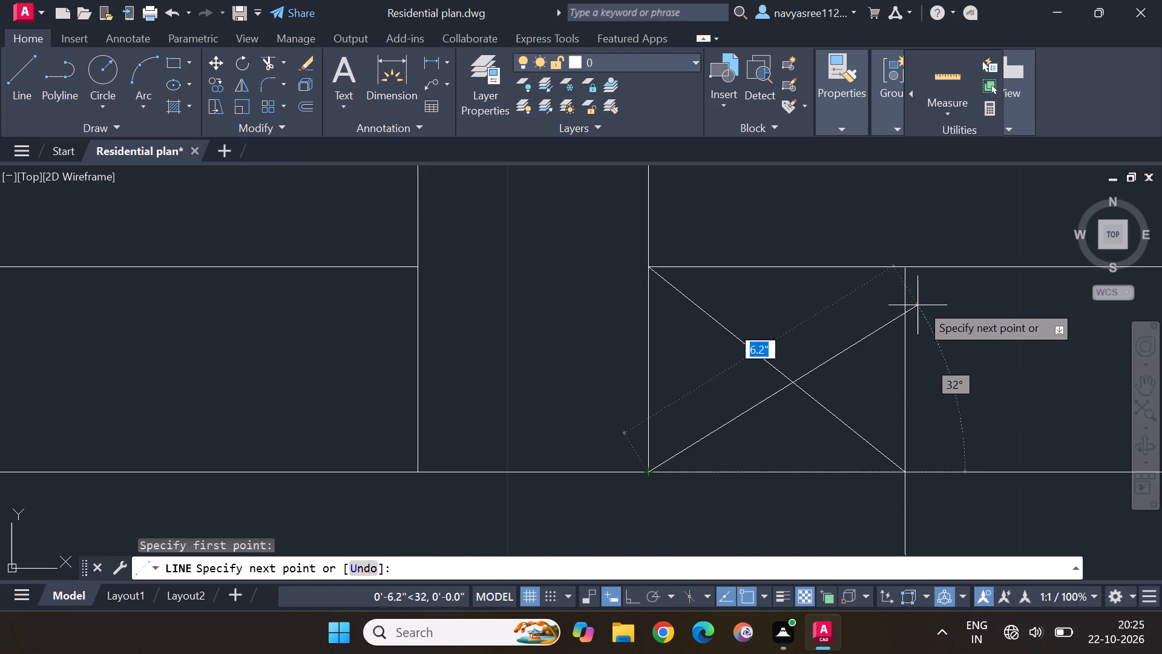
click(901, 267)
key(Escape)
key(Escape)
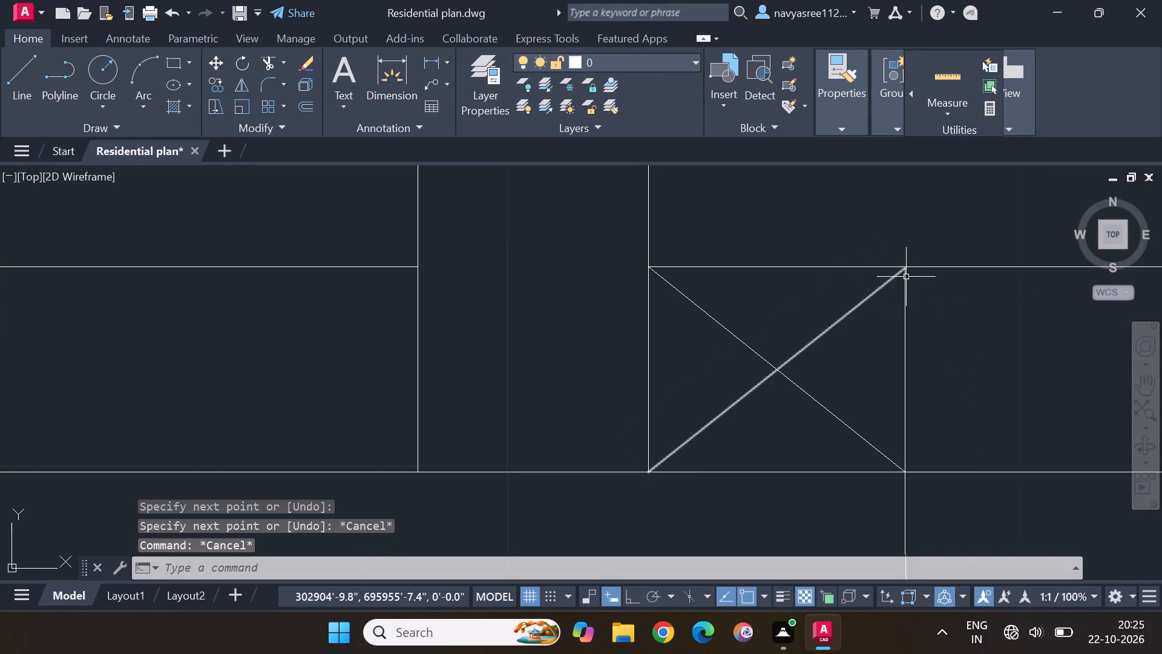
key(Escape)
Trim both horizontal wall lines across the door opening between the two crossed jamb boxes.
scroll(995, 345, down, 3)
middle_drag(1010, 366, 755, 334)
scroll(795, 316, down, 1)
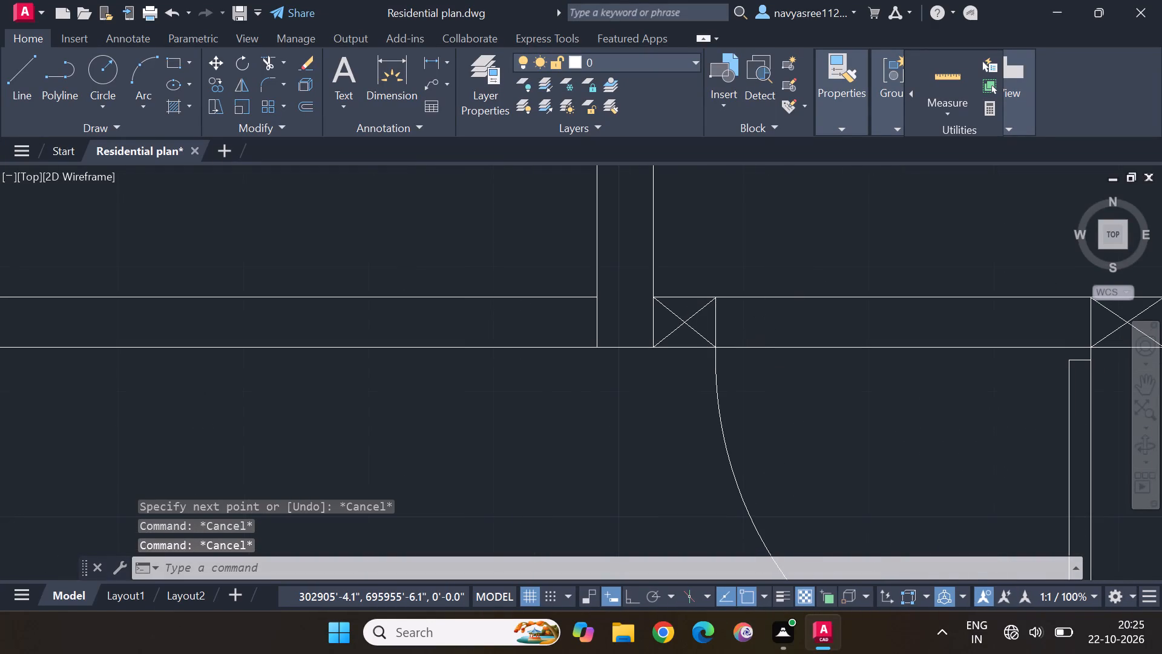
click(270, 62)
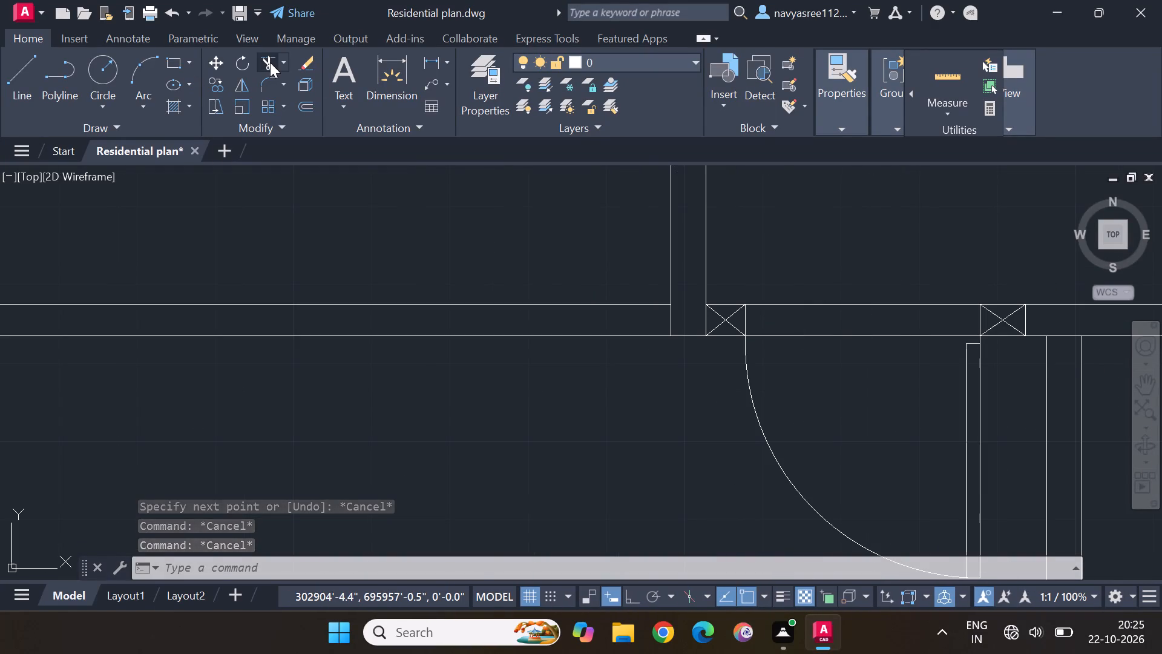
drag(893, 263, 892, 362)
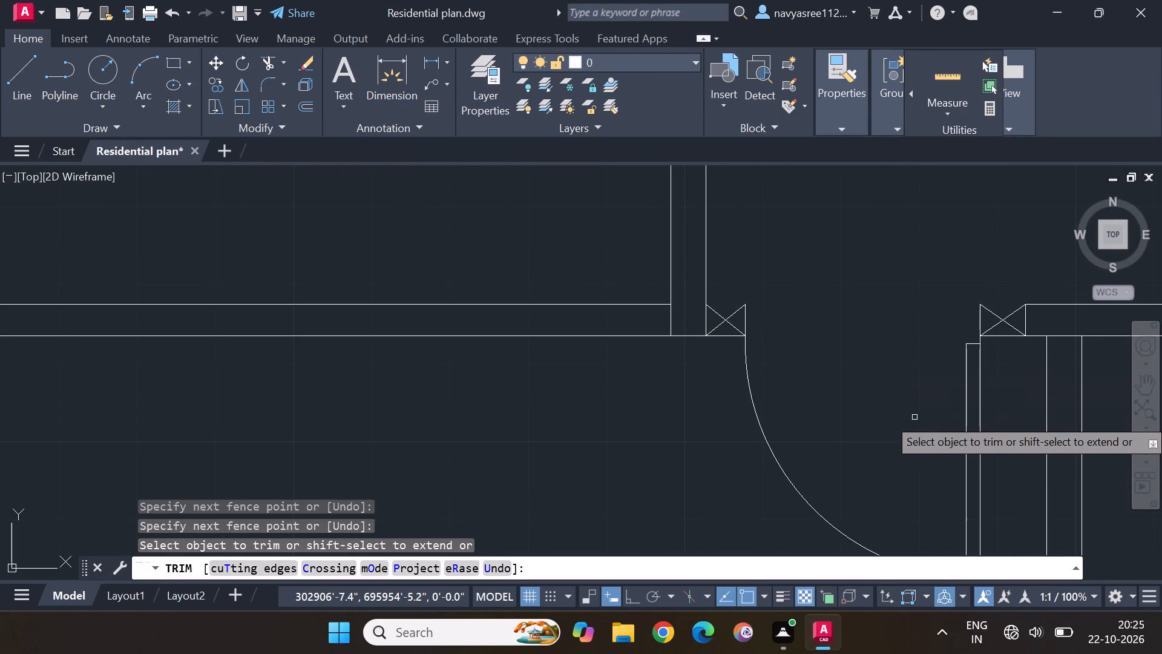
key(Escape)
key(Escape)
key(Escape)
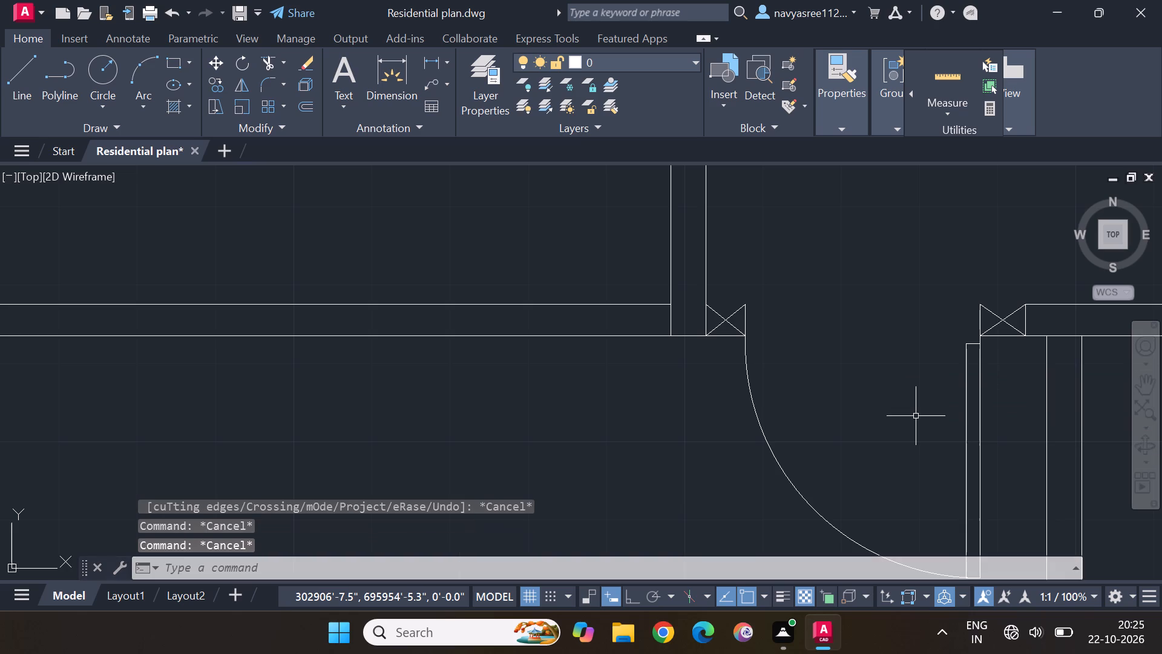
Draw a 5" horizontal line closing the top edge of the crossed jamb box on the door's swing side.
click(23, 65)
scroll(717, 300, up, 2)
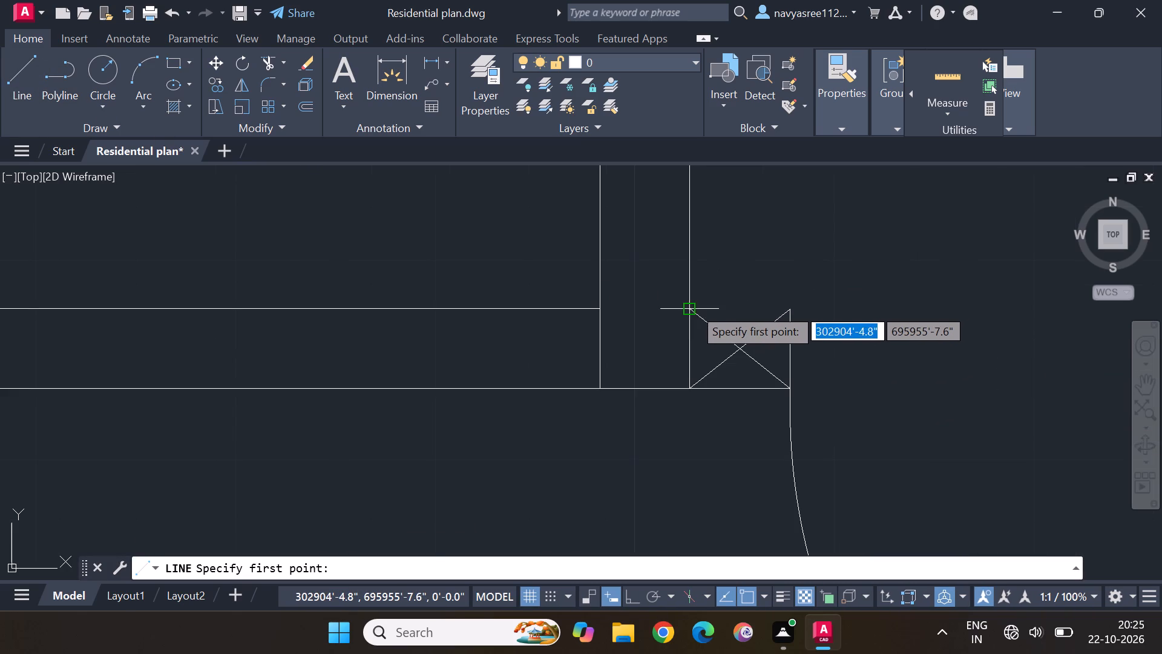
click(693, 308)
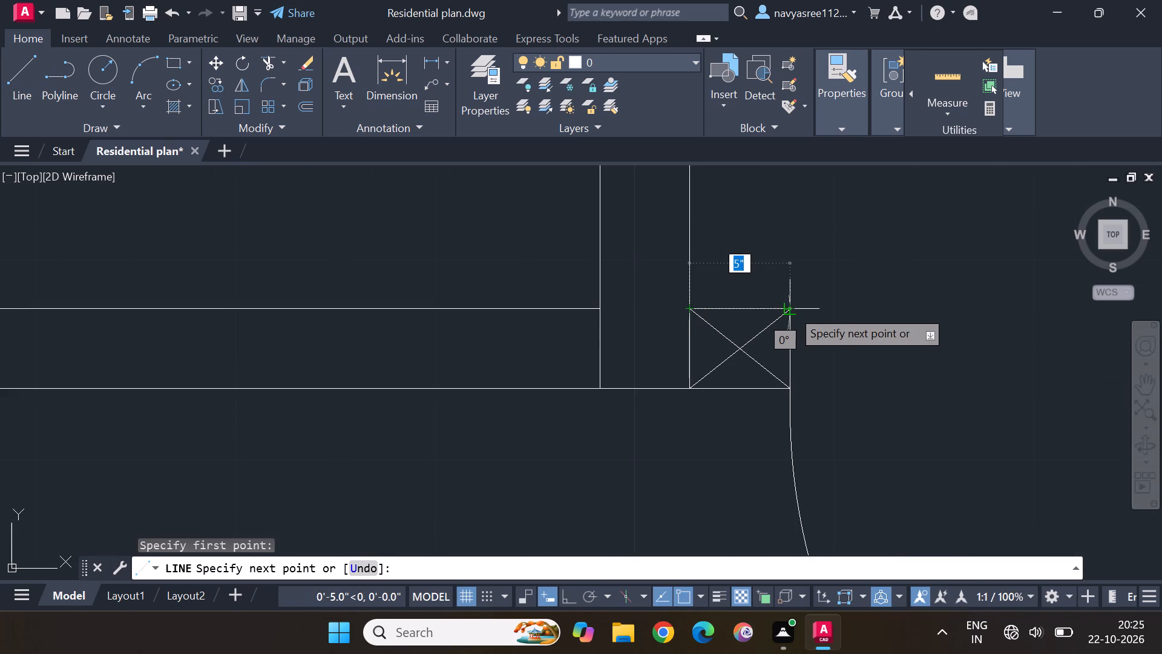
click(792, 309)
key(Escape)
key(Escape)
Draw a horizontal line closing the top edge of the crossed jamb box on the door's hinge side.
scroll(925, 309, down, 2)
middle_drag(1011, 352, 1006, 357)
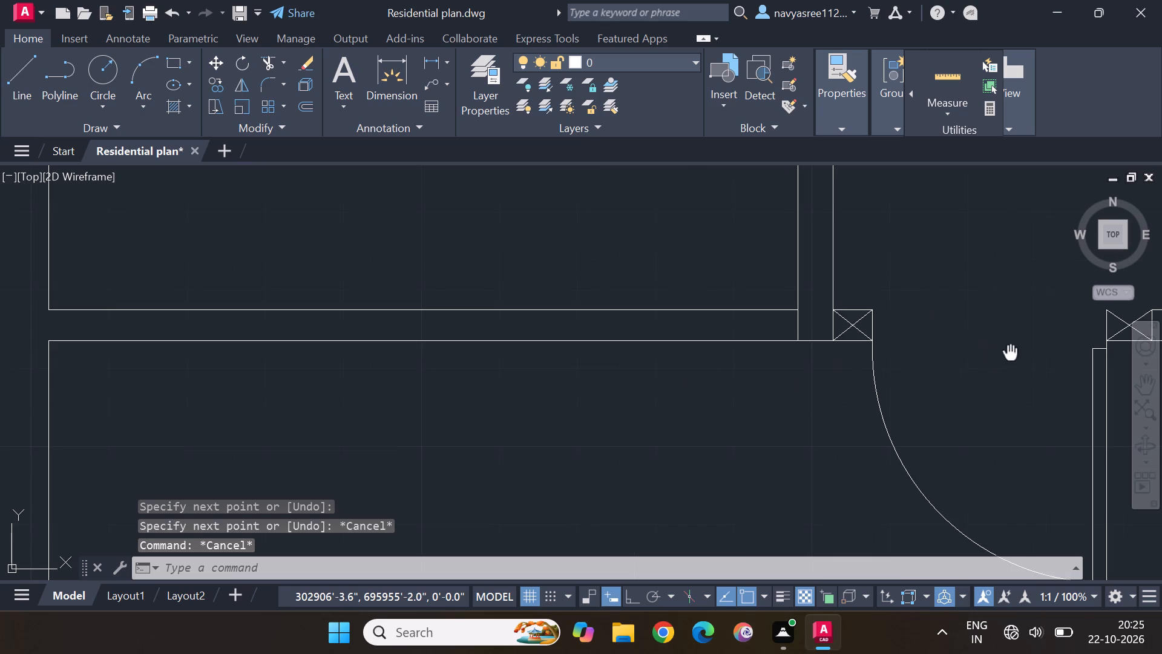
middle_drag(1006, 357, 569, 347)
click(19, 65)
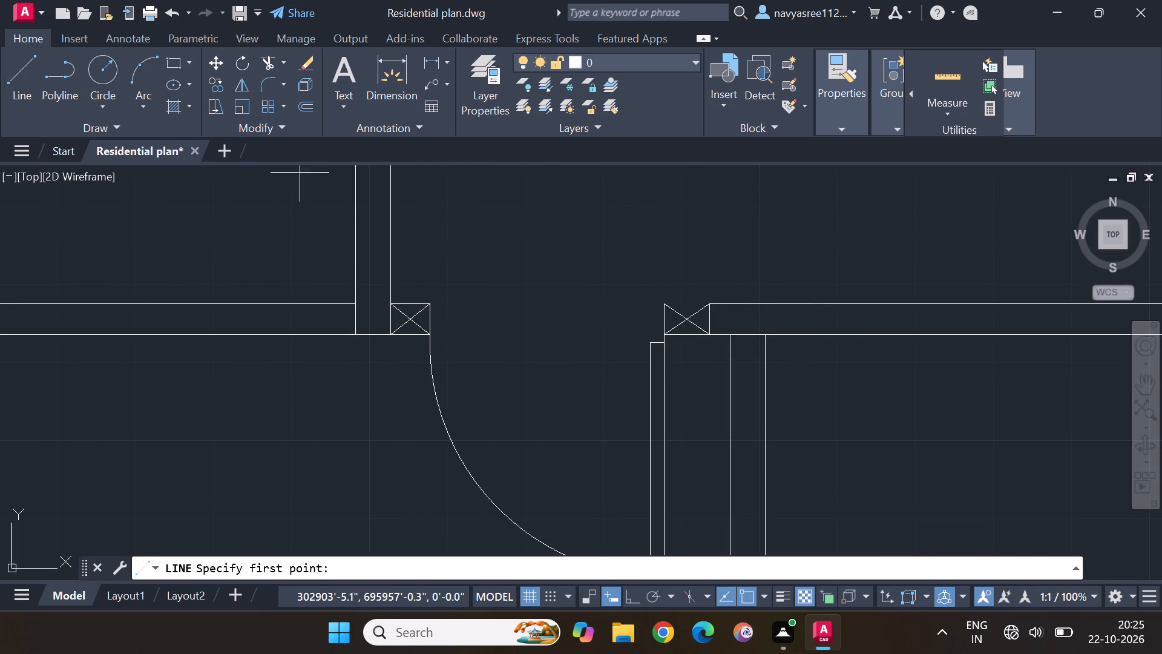
click(669, 303)
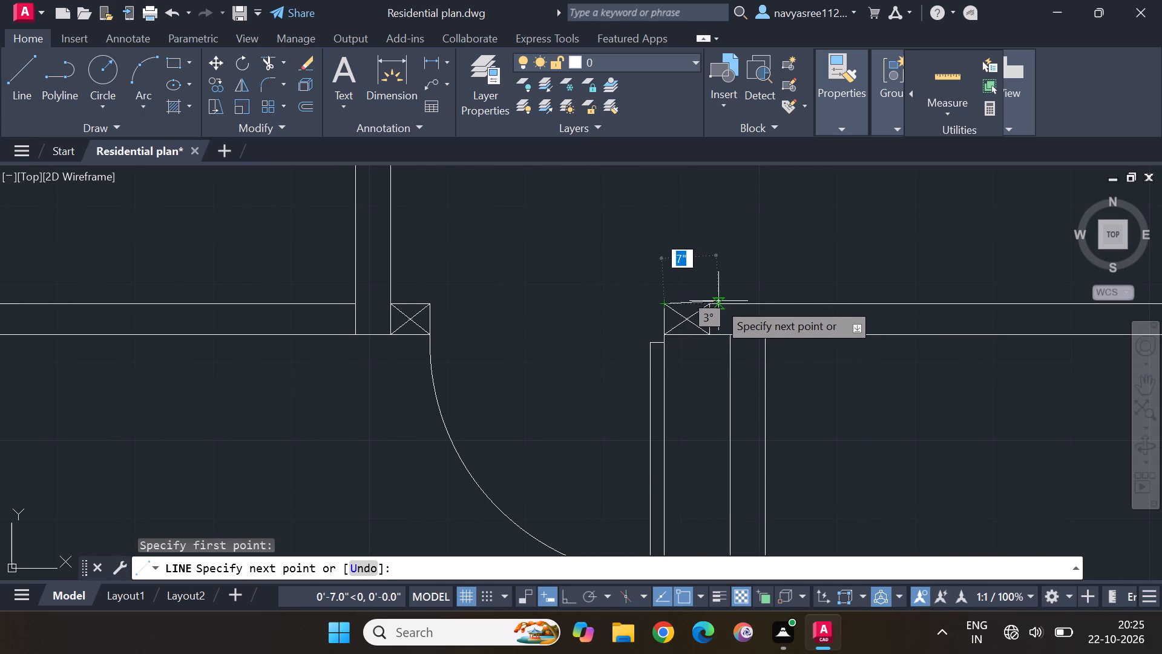
click(712, 304)
key(Escape)
key(Escape)
key(Escape)
key(Escape)
key(Escape)
key(Escape)
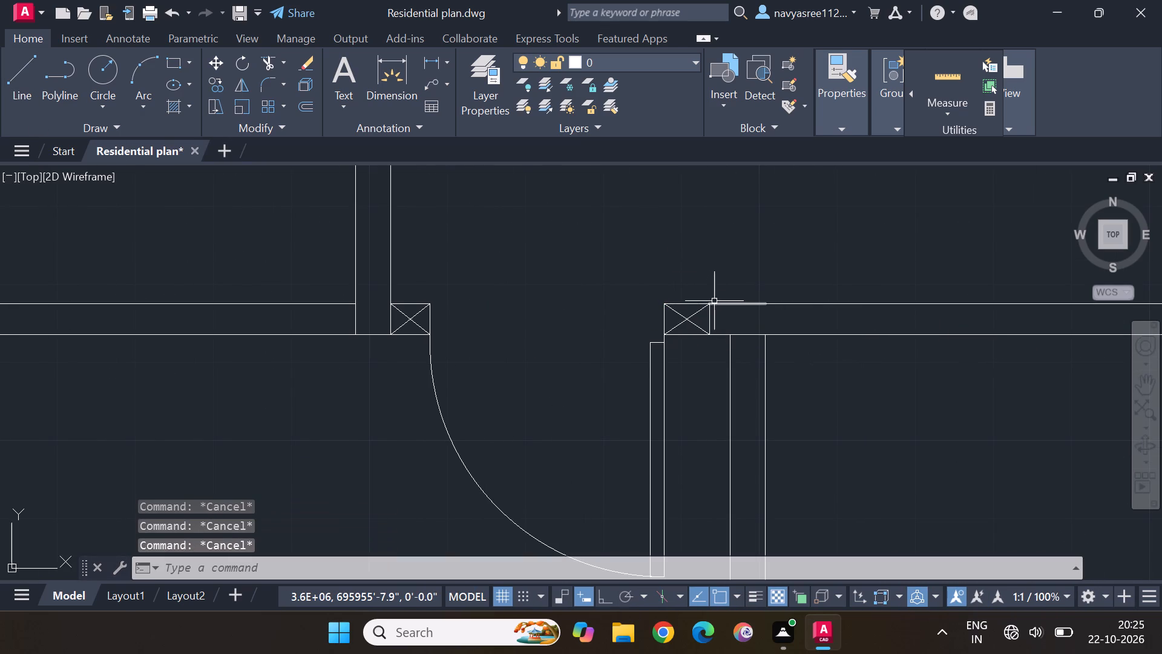
key(Escape)
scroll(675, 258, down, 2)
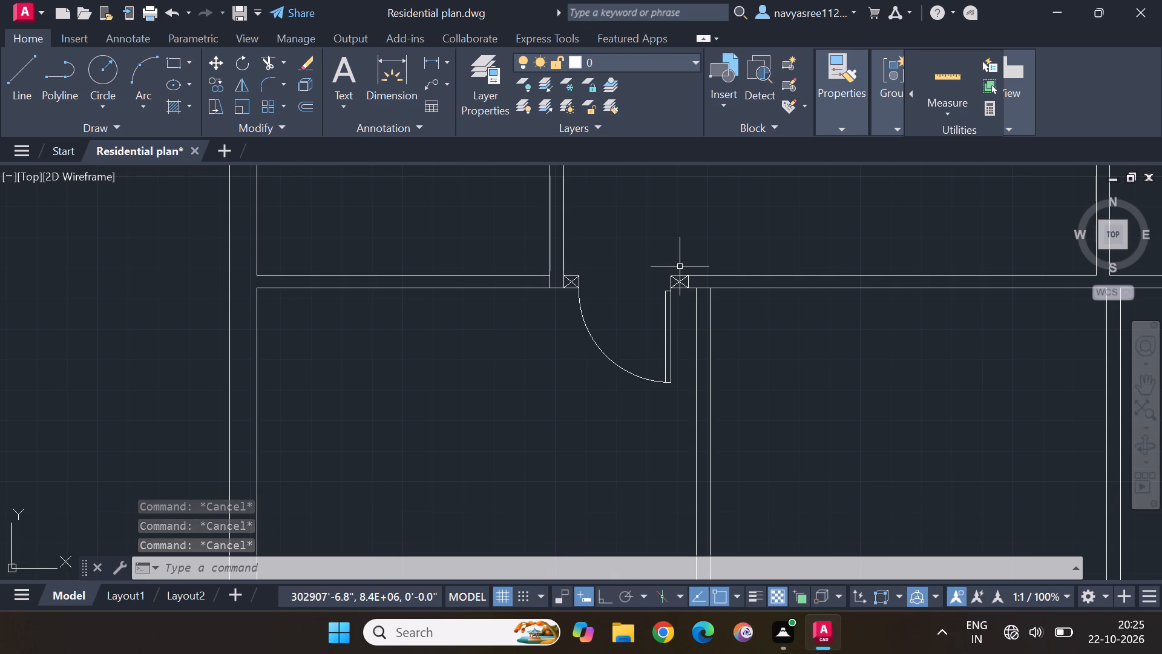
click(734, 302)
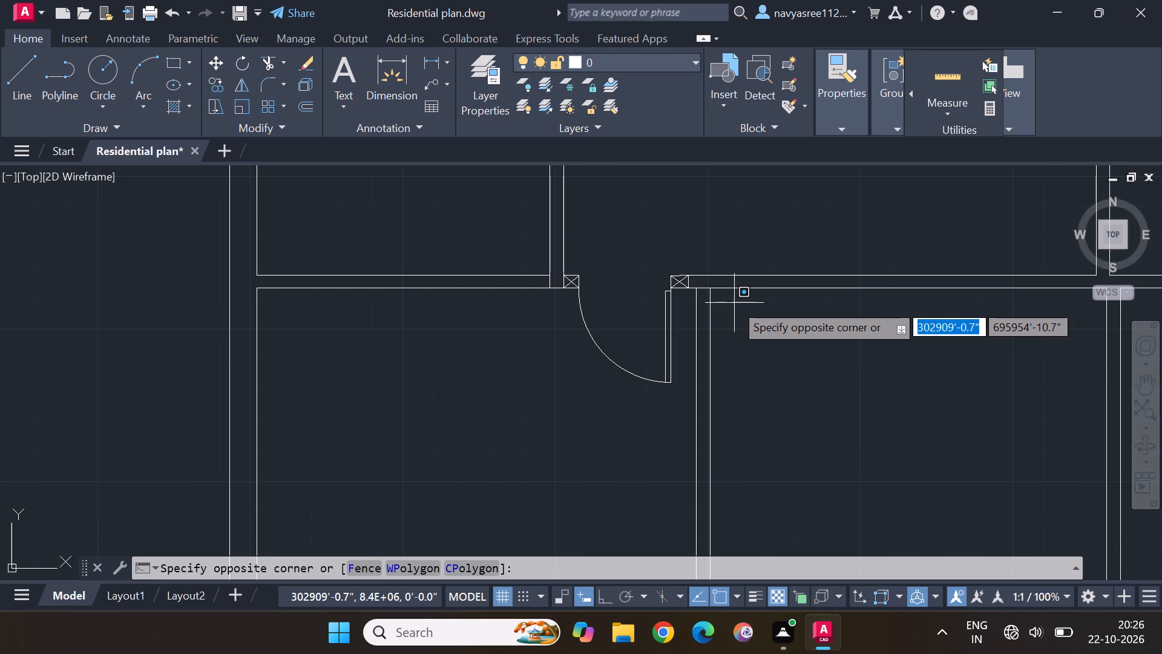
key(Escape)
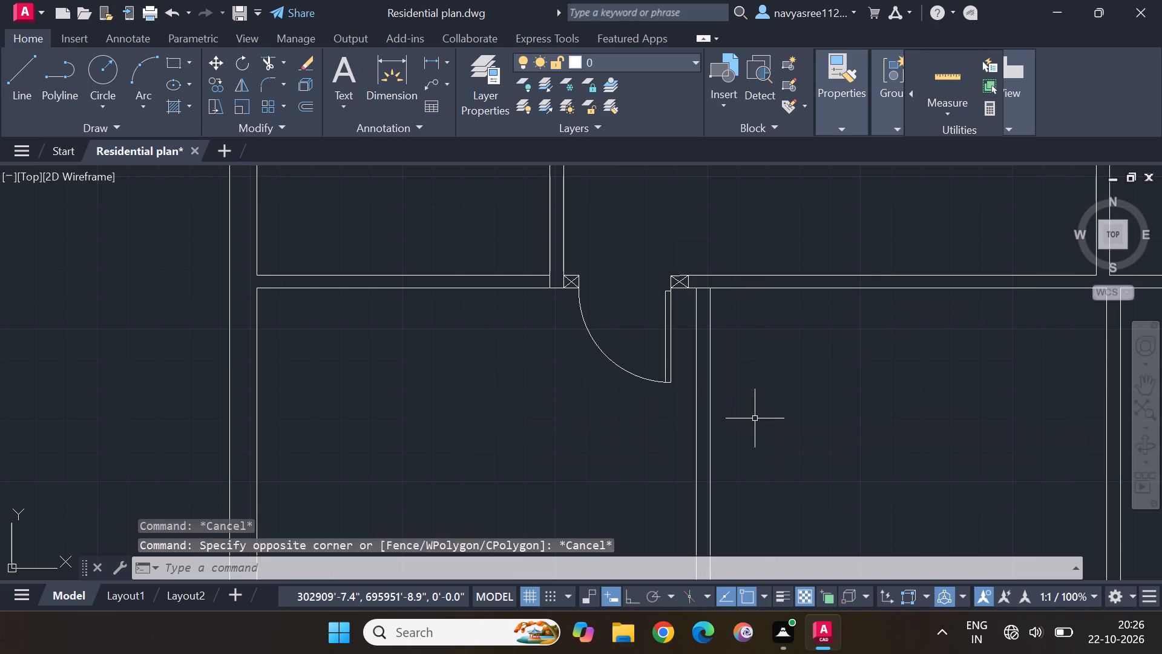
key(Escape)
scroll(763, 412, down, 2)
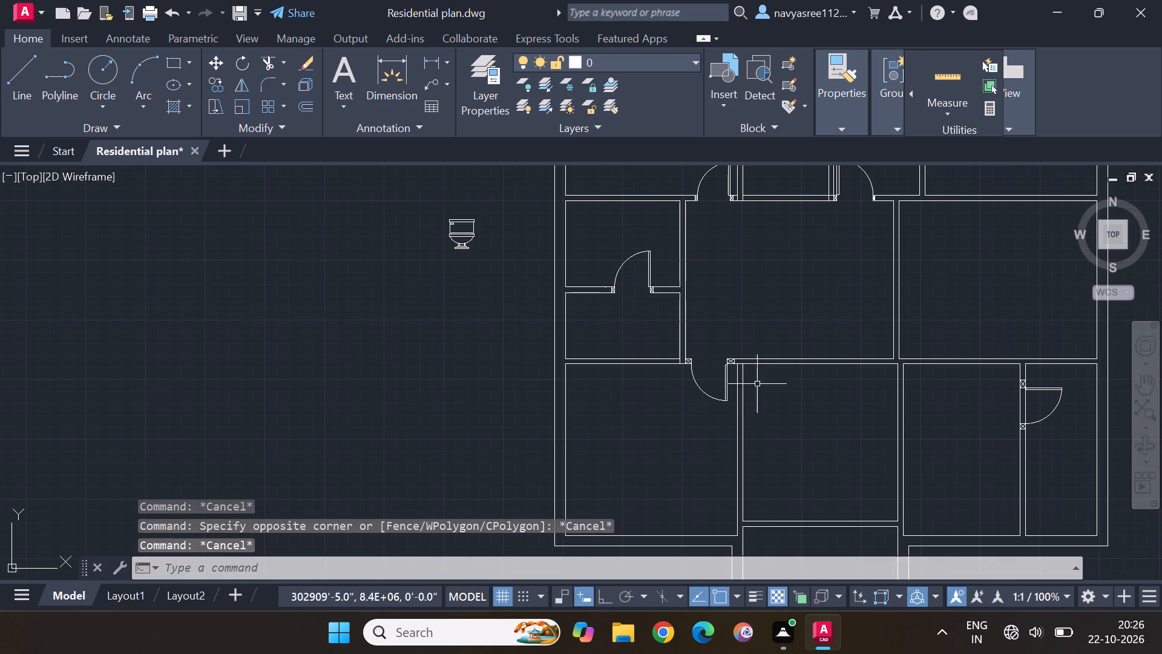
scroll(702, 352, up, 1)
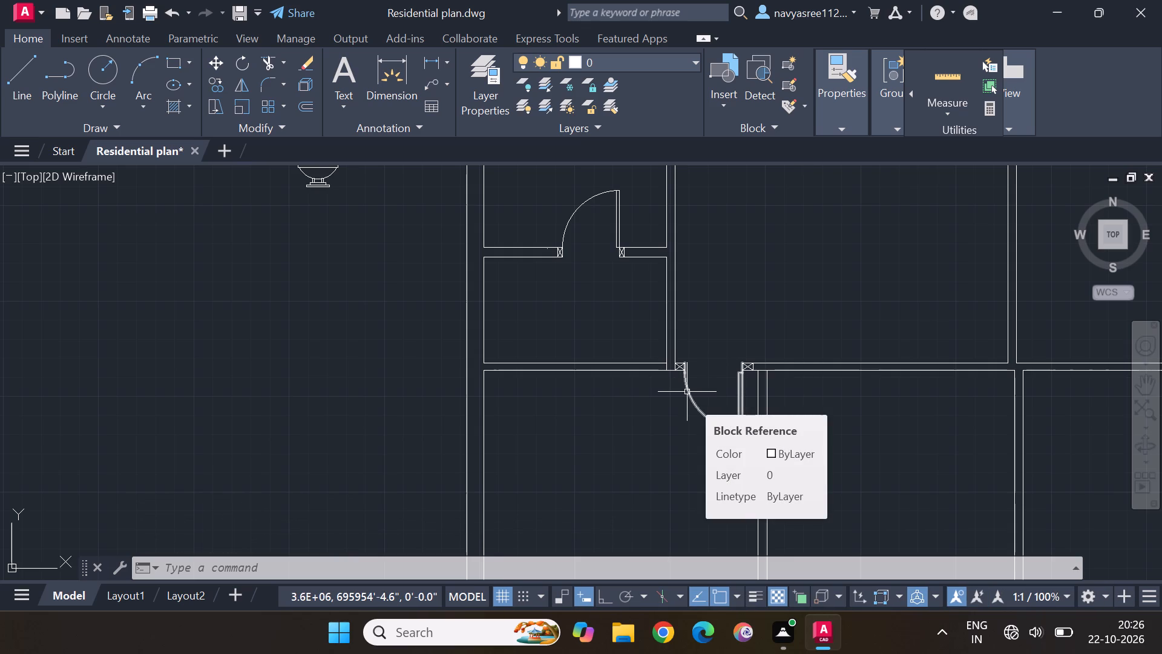
Draw a 4" vertical line across the small room's lower horizontal wall, west of the newly fitted door.
click(19, 67)
scroll(565, 380, up, 2)
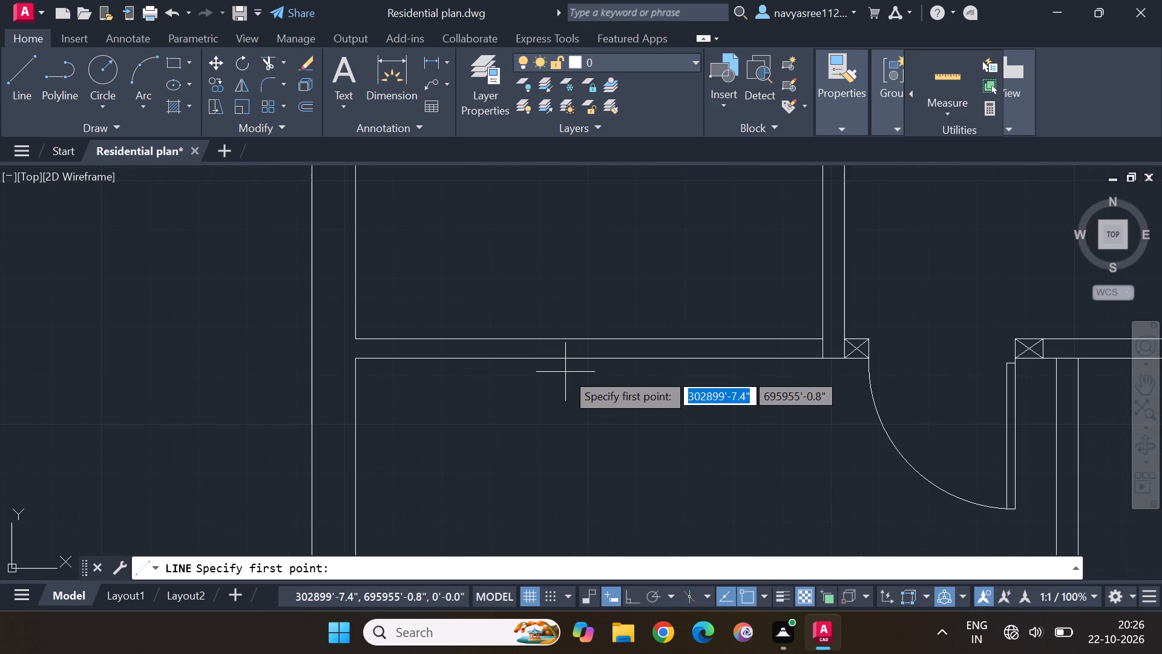
scroll(565, 371, up, 1)
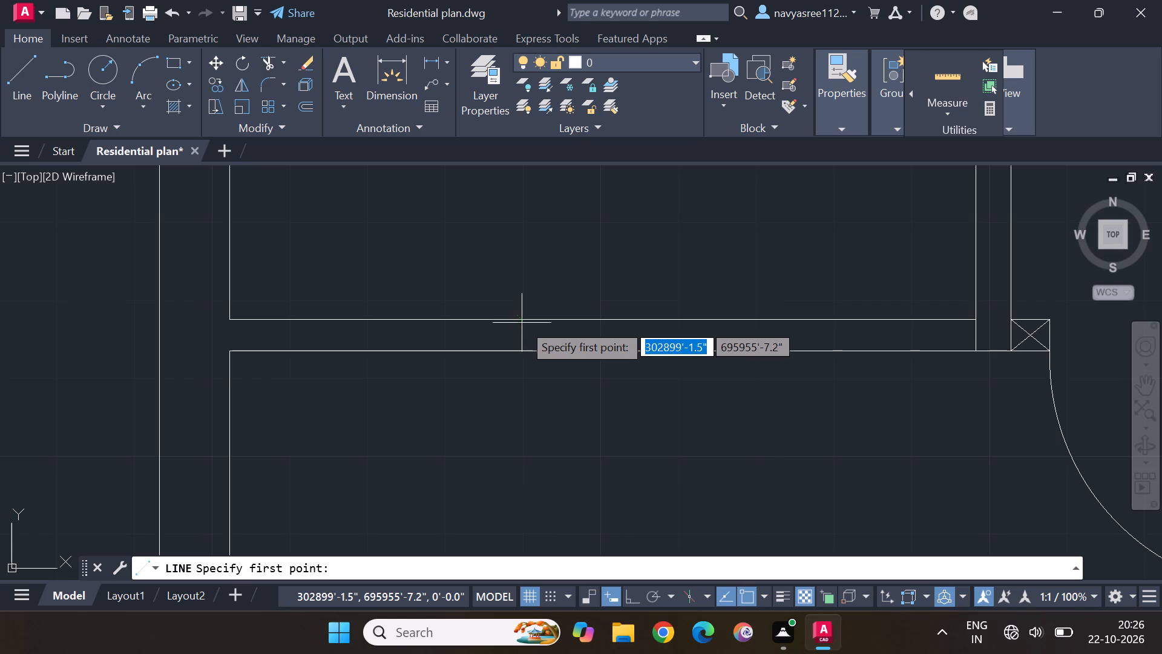
click(522, 323)
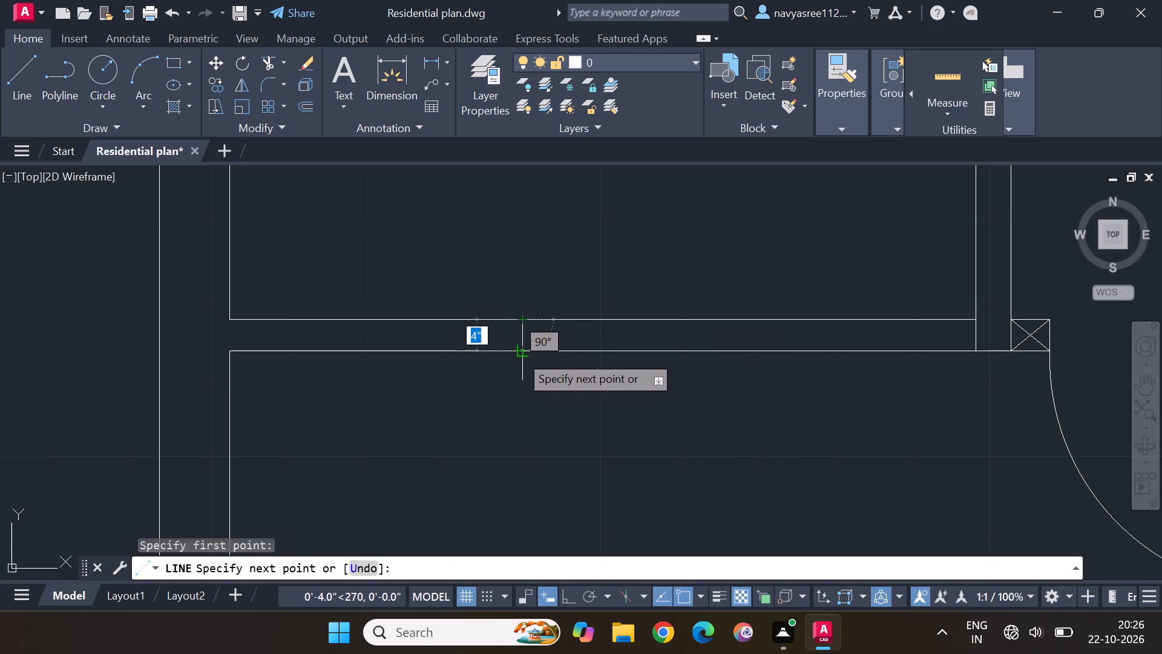
click(519, 354)
key(Escape)
key(Escape)
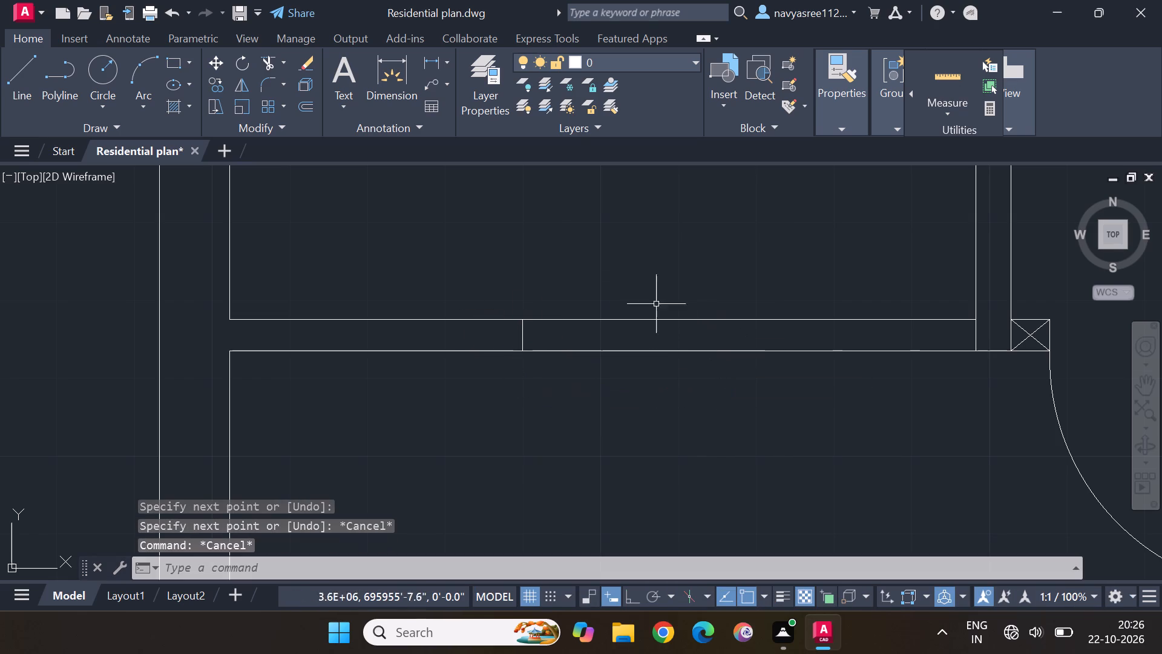
Draw a second vertical line across the same horizontal wall, about 20" east of the first one.
click(16, 67)
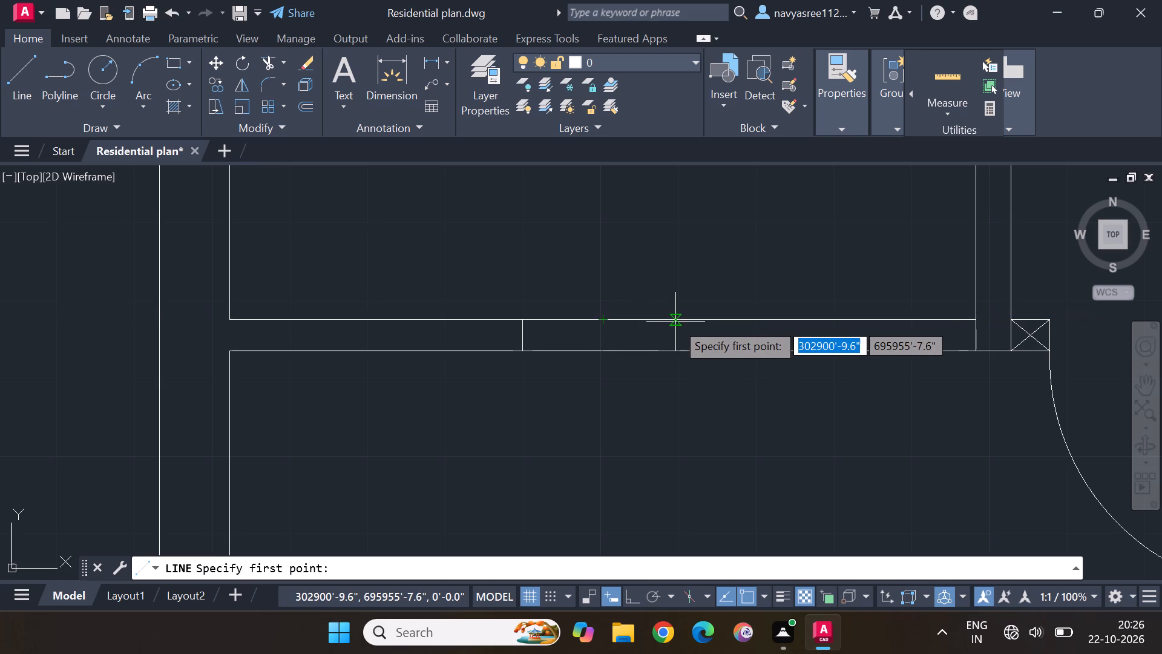
scroll(675, 322, up, 2)
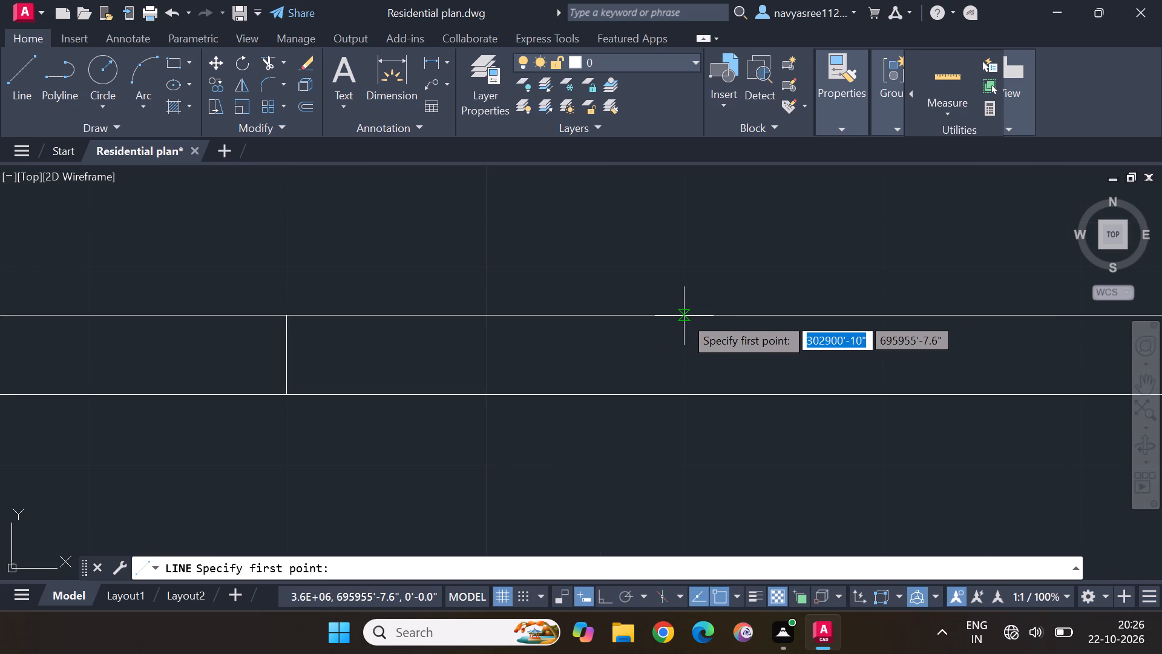
click(684, 315)
click(685, 393)
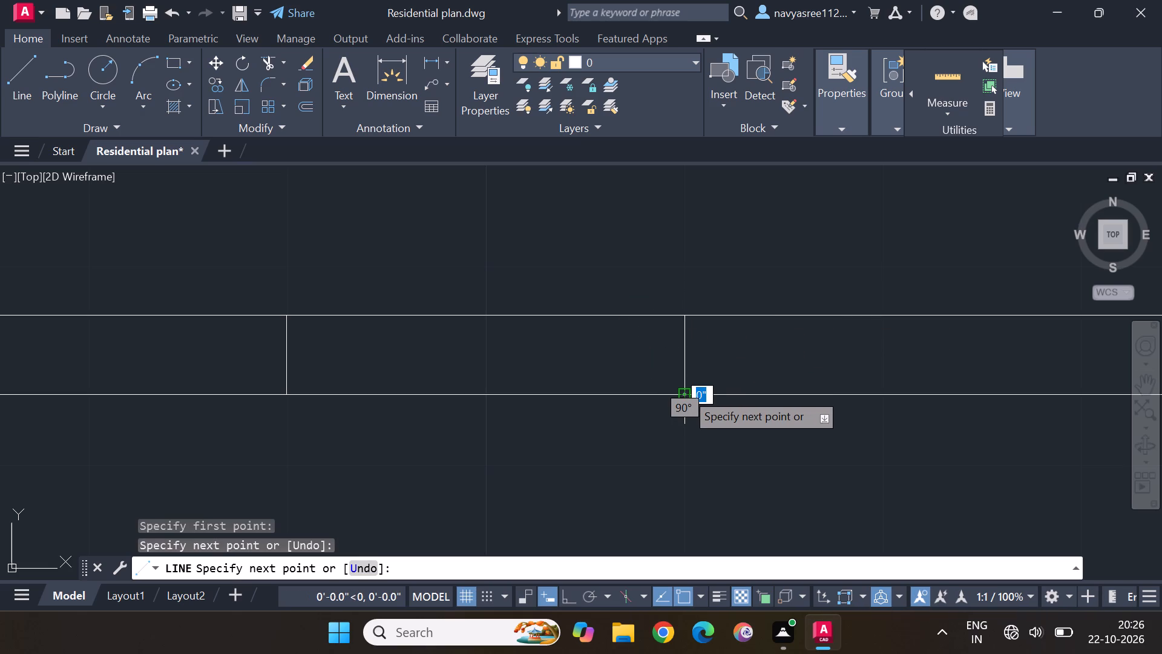
key(Escape)
key(Escape)
key(Escape)
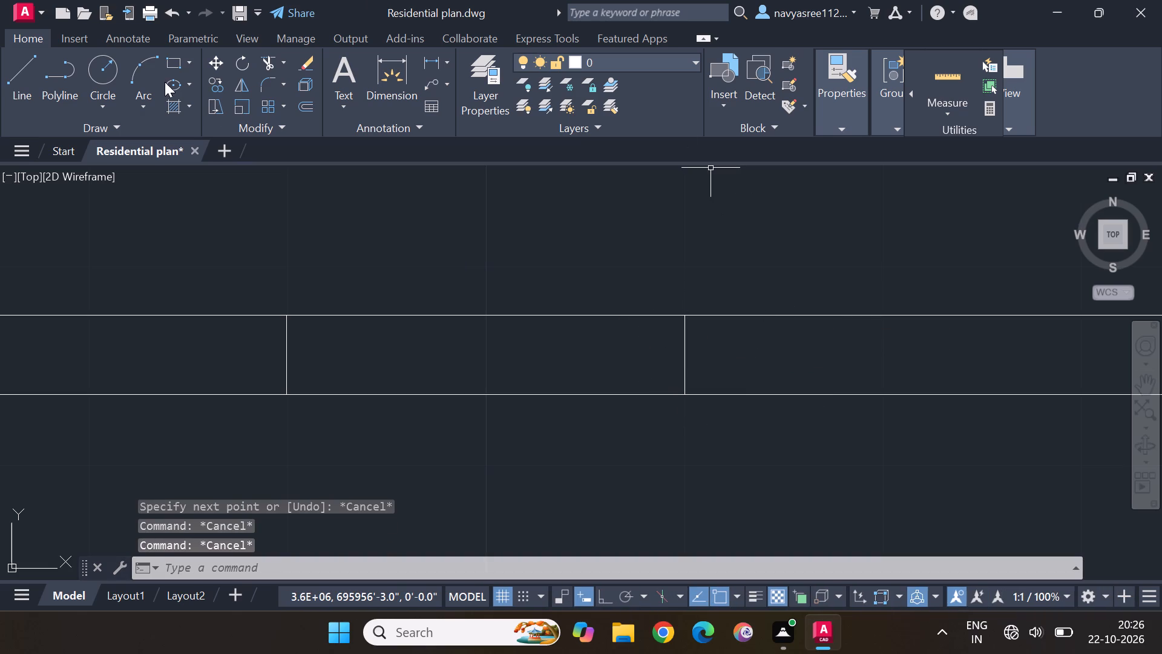
Trim both horizontal wall lines between the two new vertical lines to open a gap in the wall.
click(268, 61)
drag(522, 283, 523, 286)
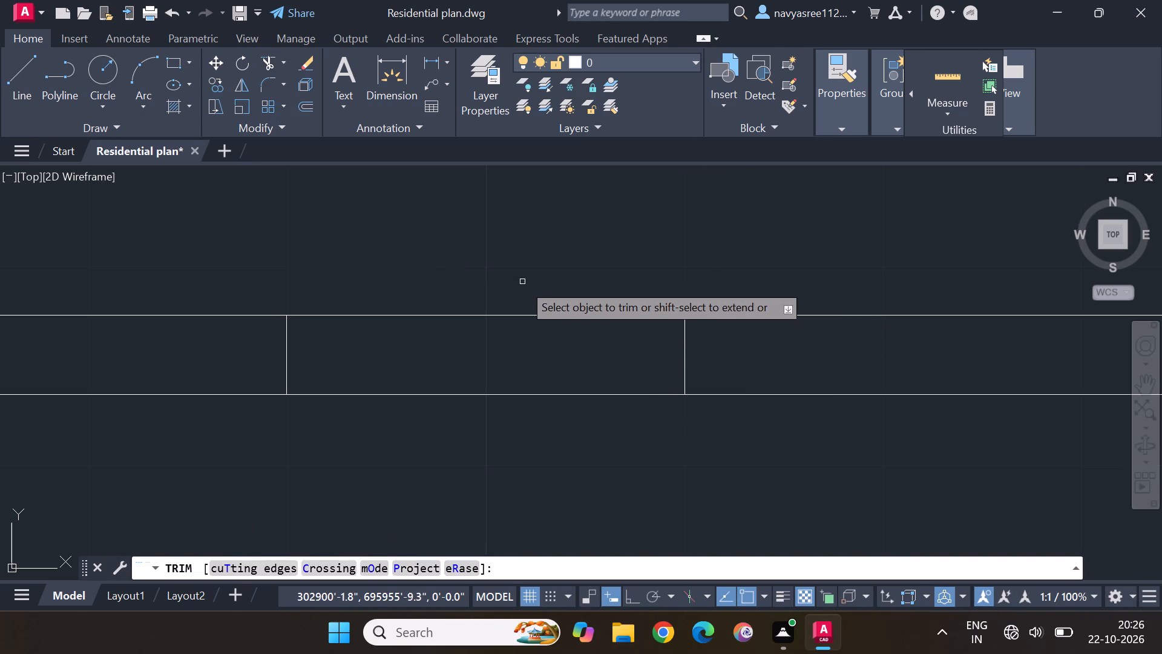
drag(523, 286, 520, 435)
Trim the vertical wall line's short end inside the horizontal wall at the junction beside the door's swing-side jamb box.
scroll(522, 421, down, 3)
scroll(586, 472, down, 1)
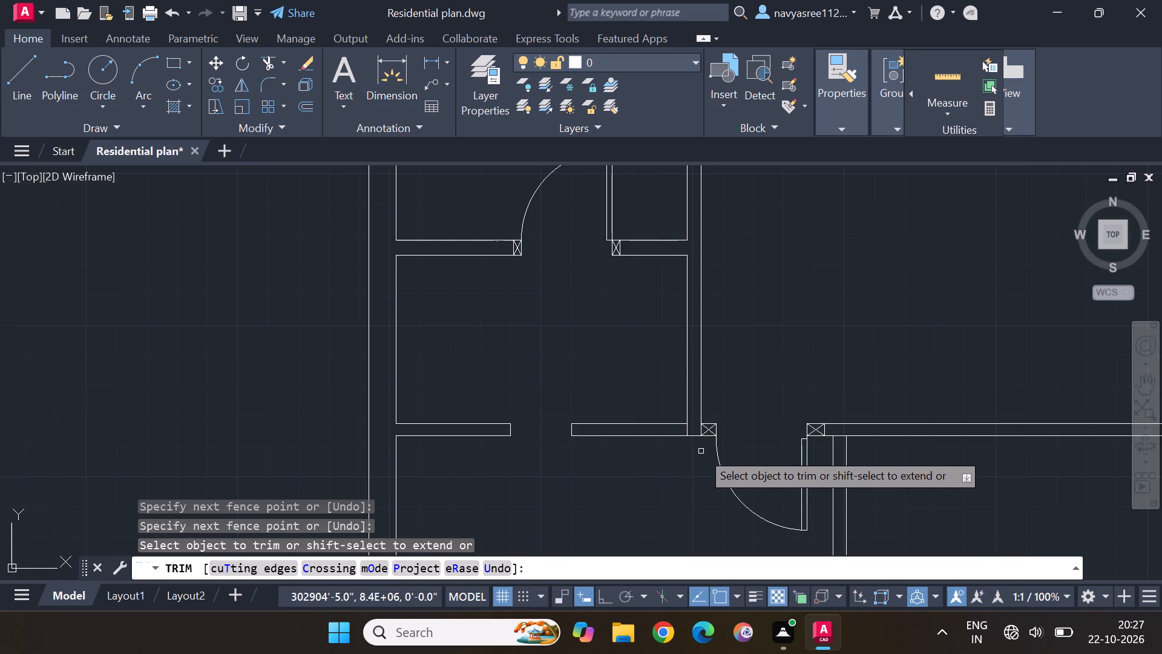
scroll(690, 424, up, 1)
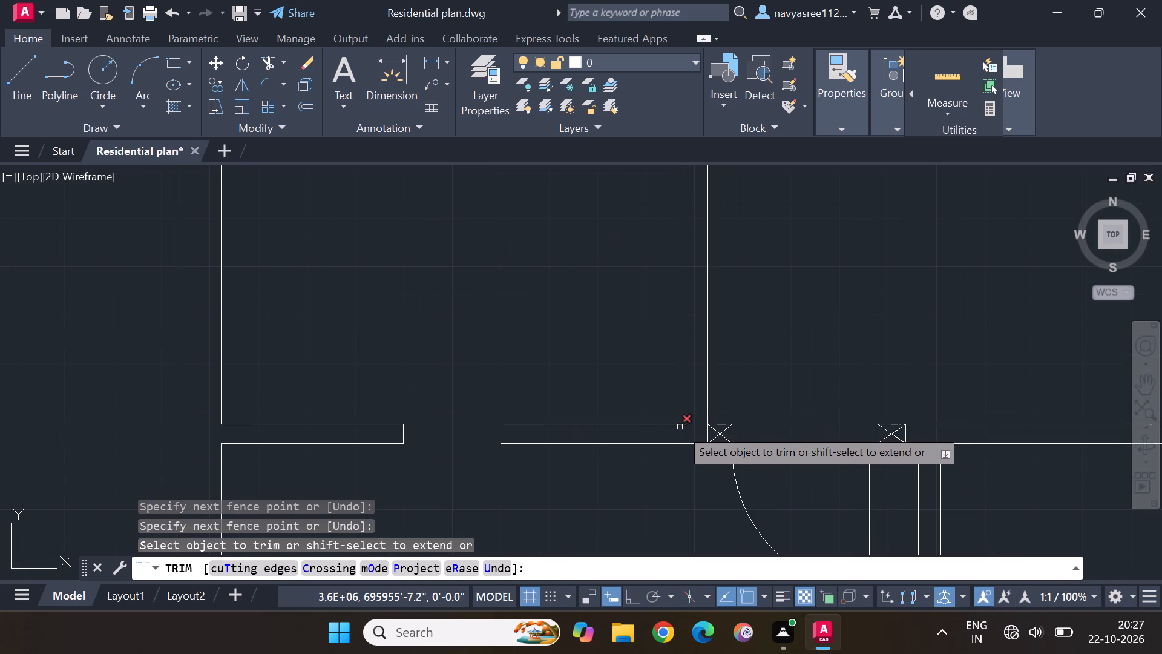
click(686, 432)
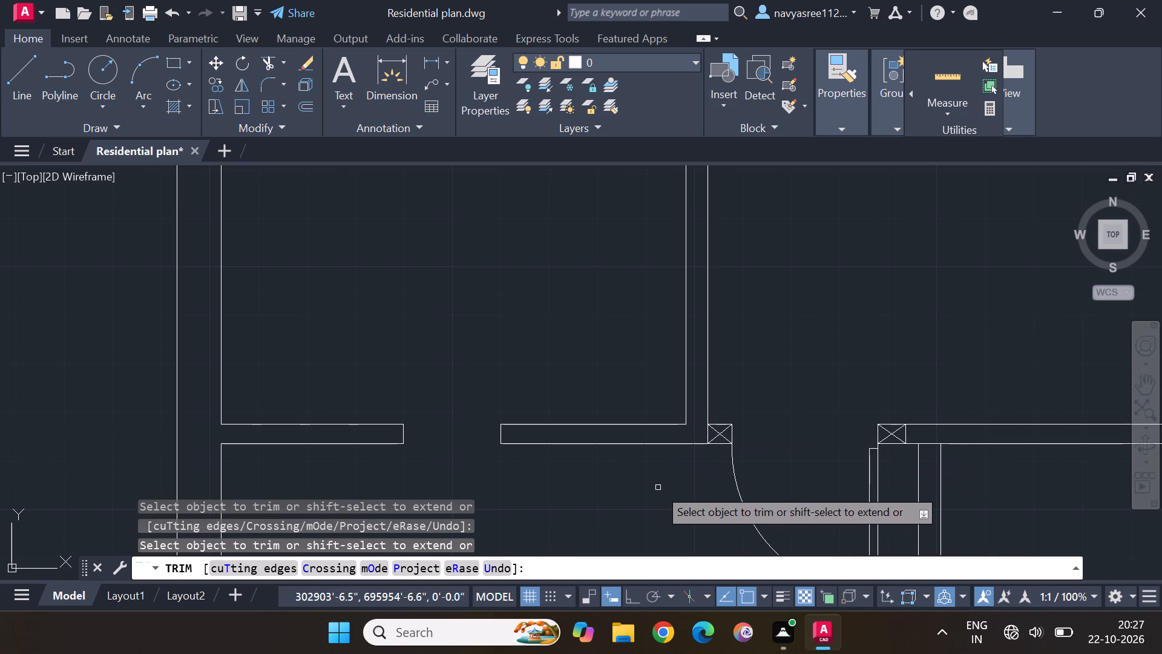
scroll(666, 481, down, 2)
key(Escape)
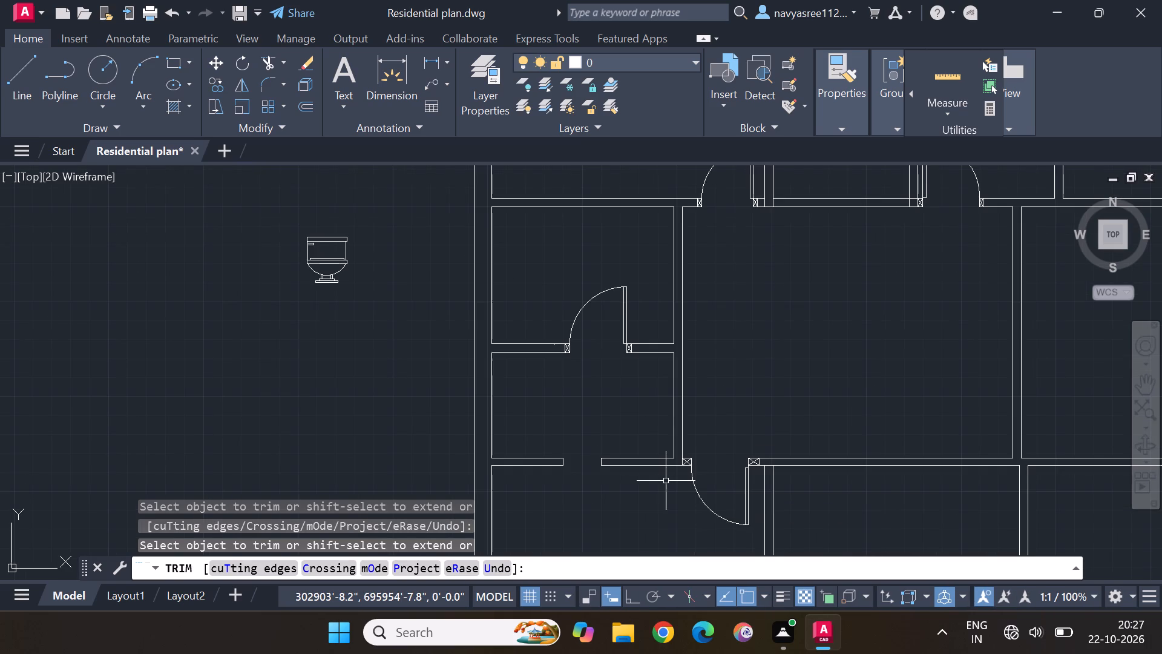
Erase the four spare crossed jamb boxes left inside the northwest room, west of its east-wall door.
key(Escape)
key(Escape)
key(Escape)
key(Escape)
key(Escape)
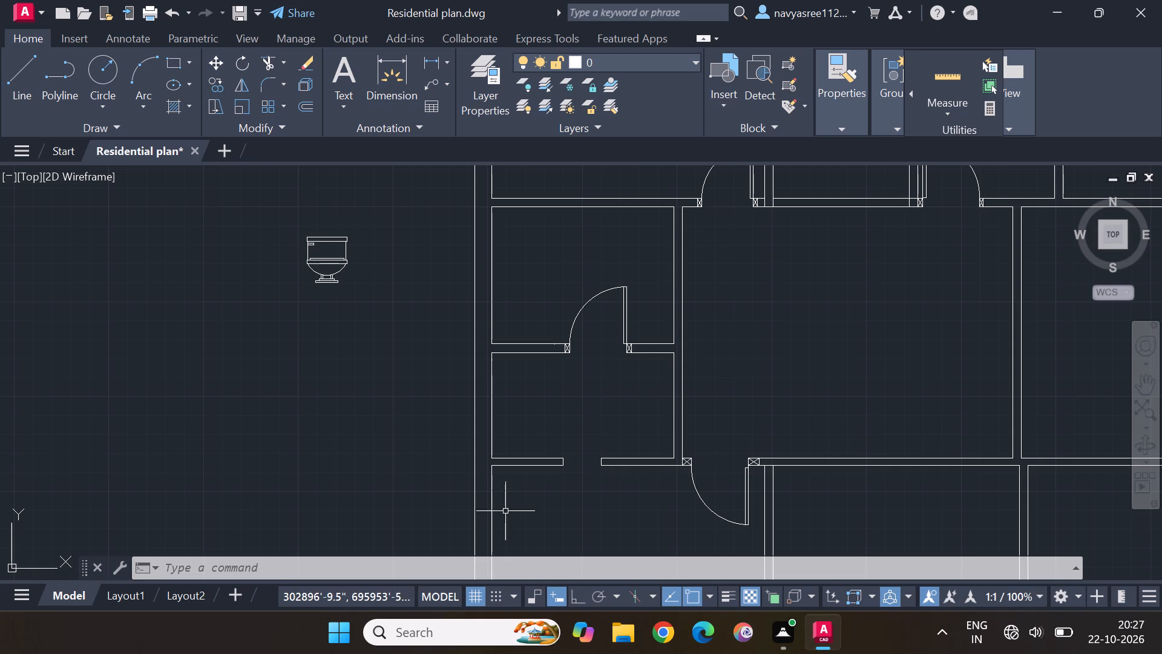
scroll(791, 377, down, 1)
middle_drag(890, 368, 836, 449)
scroll(729, 224, up, 3)
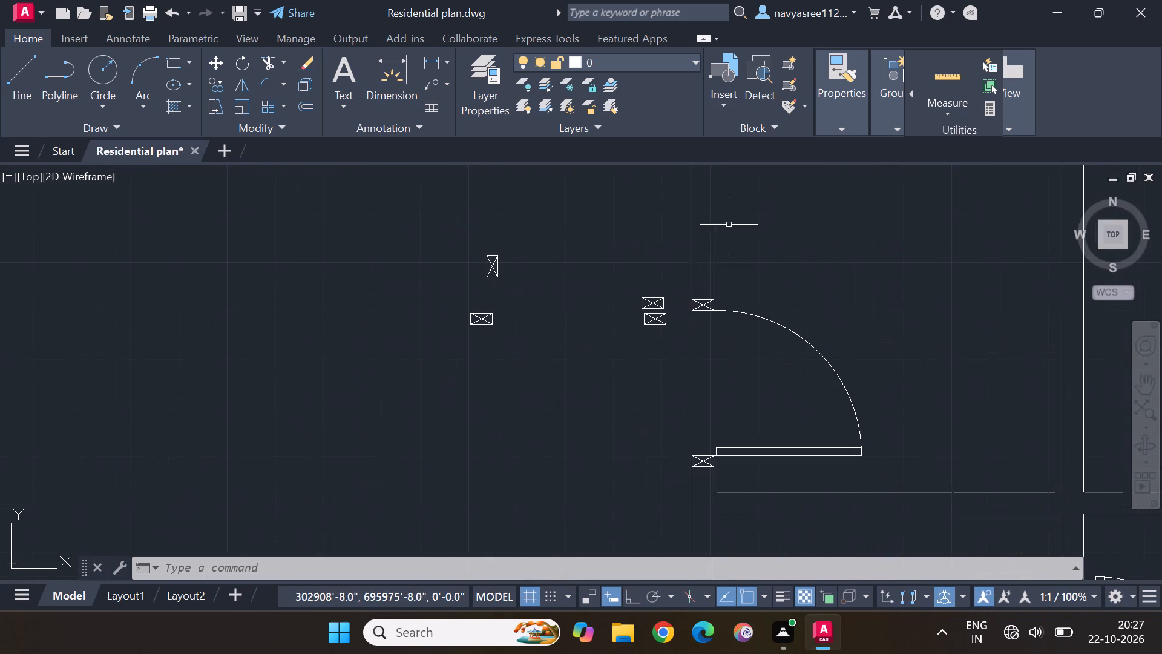
drag(684, 351, 664, 288)
drag(537, 317, 428, 345)
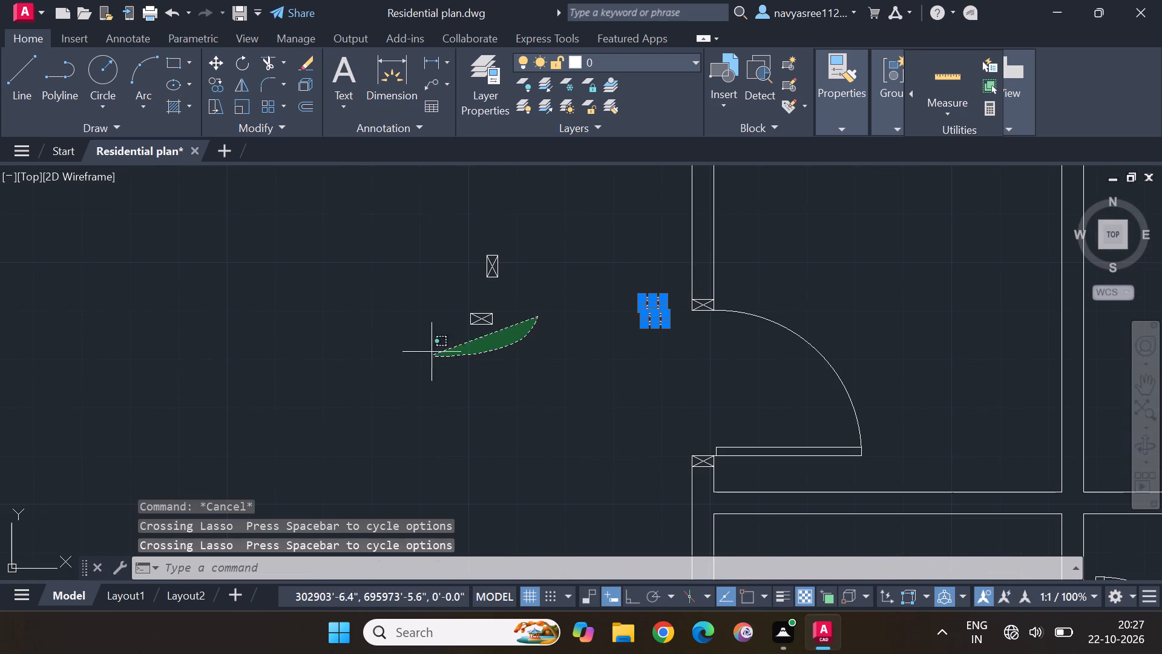
drag(428, 345, 517, 251)
key(Delete)
key(Delete)
key(Delete)
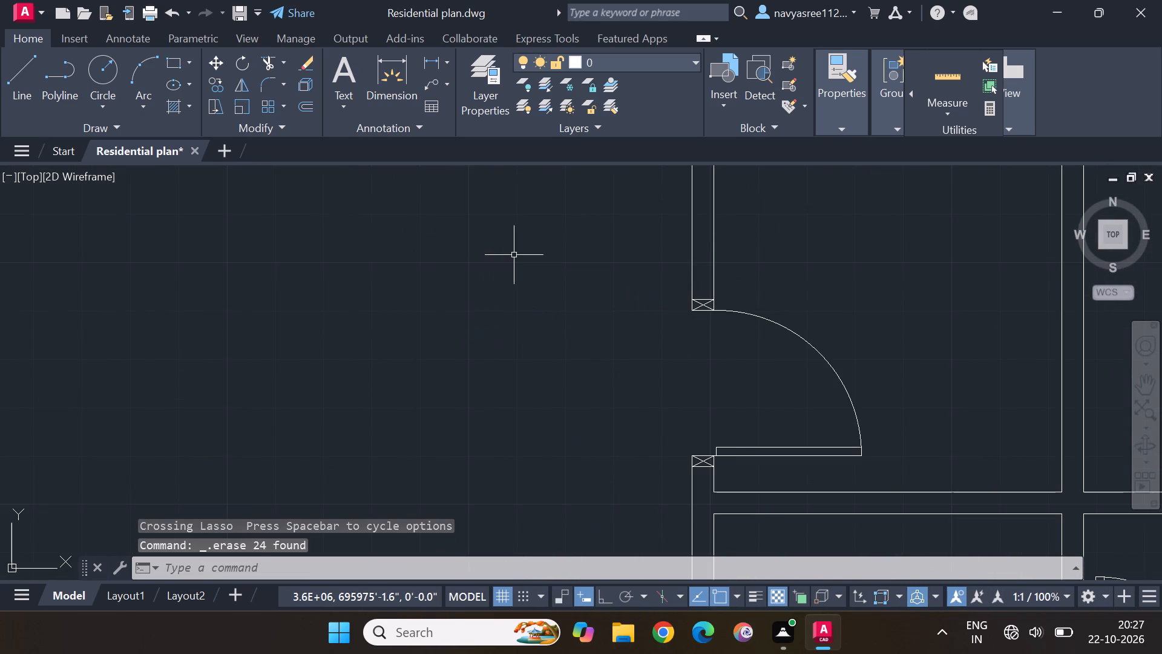
Copy the double bed block from east of the plan into the northwest and northeast corner rooms.
scroll(523, 253, down, 4)
middle_drag(517, 265, 571, 306)
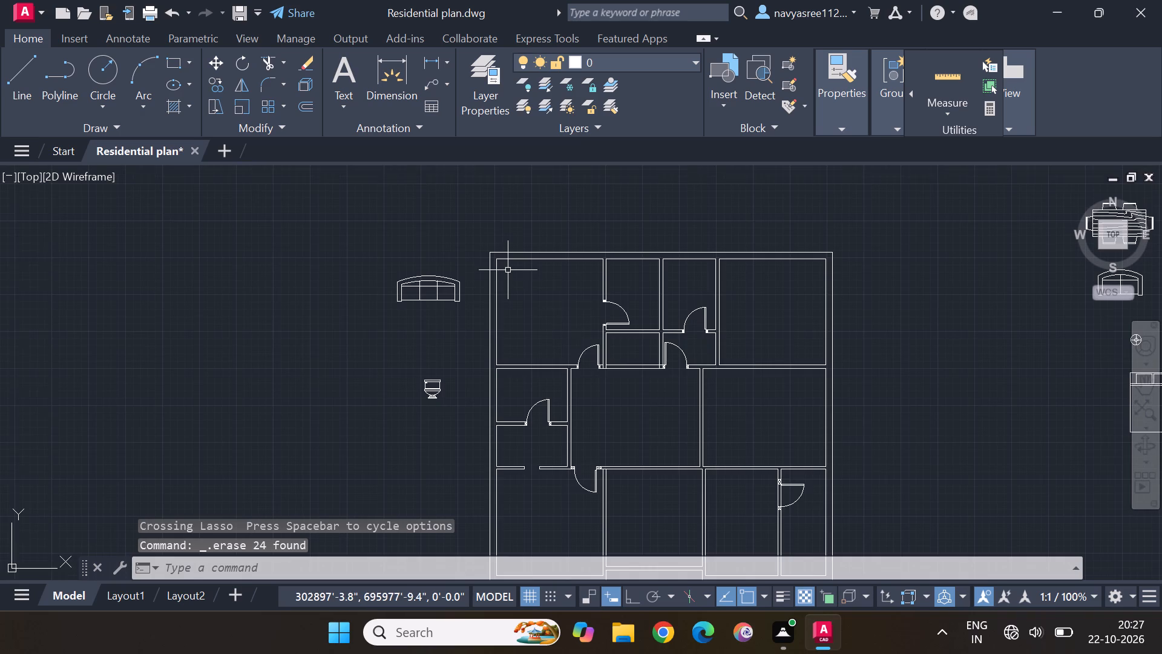
scroll(508, 270, up, 3)
middle_drag(609, 446, 642, 346)
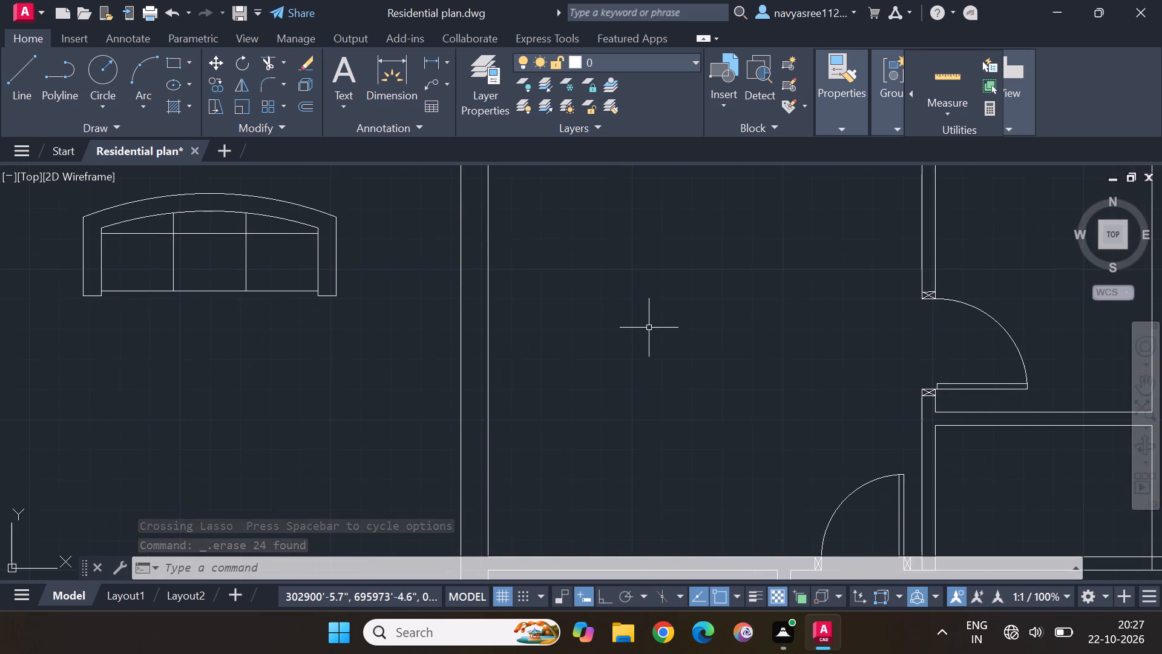
scroll(649, 328, down, 2)
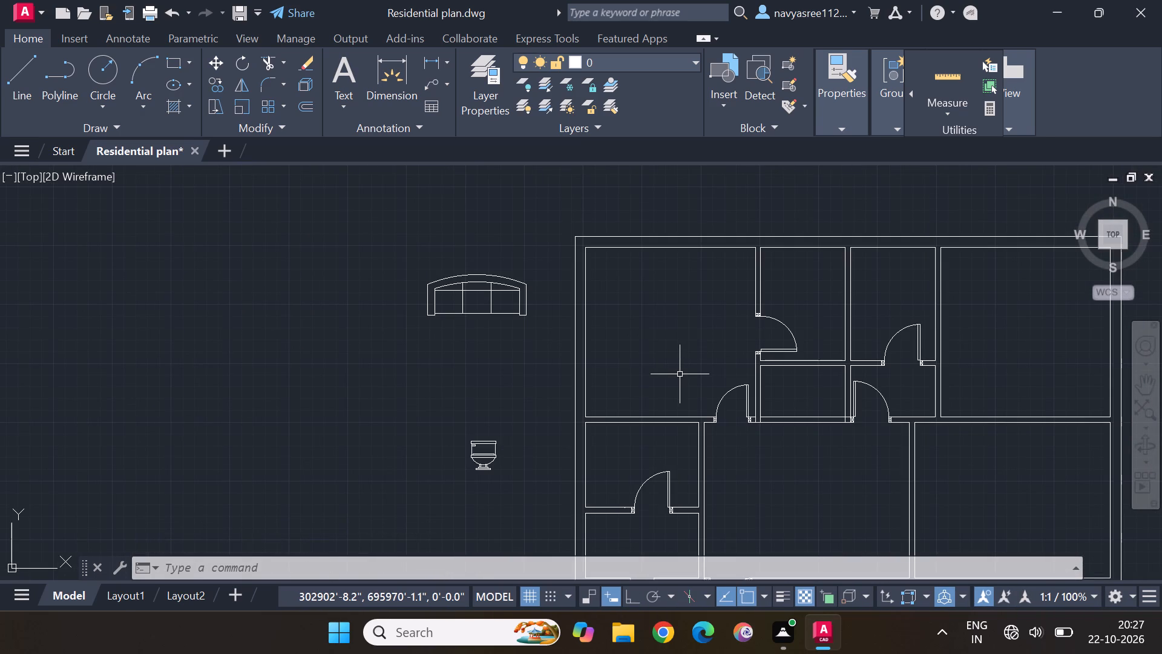
middle_drag(1044, 349, 1033, 350)
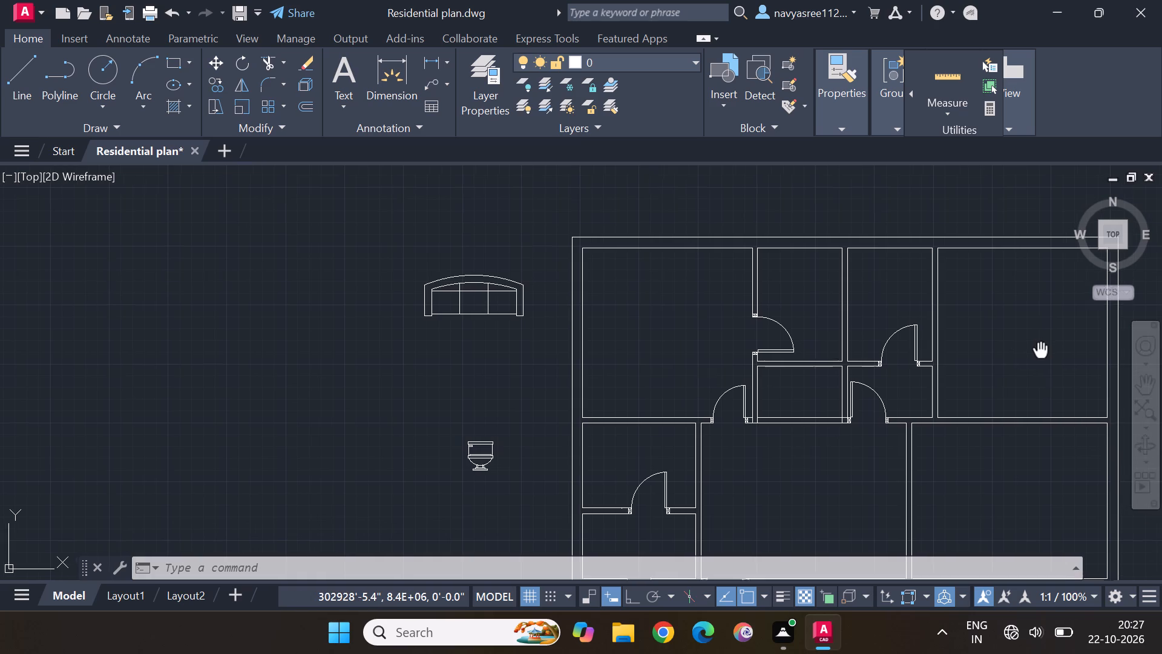
middle_drag(1033, 350, 592, 234)
scroll(1161, 427, down, 2)
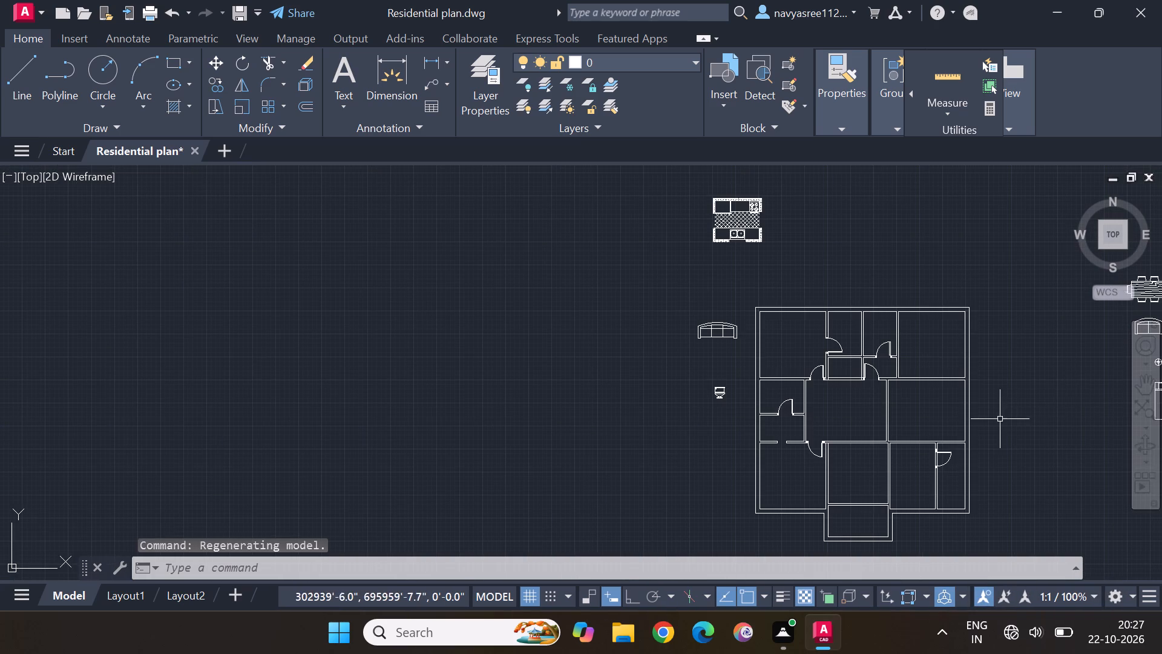
middle_drag(994, 406, 650, 305)
scroll(649, 305, down, 1)
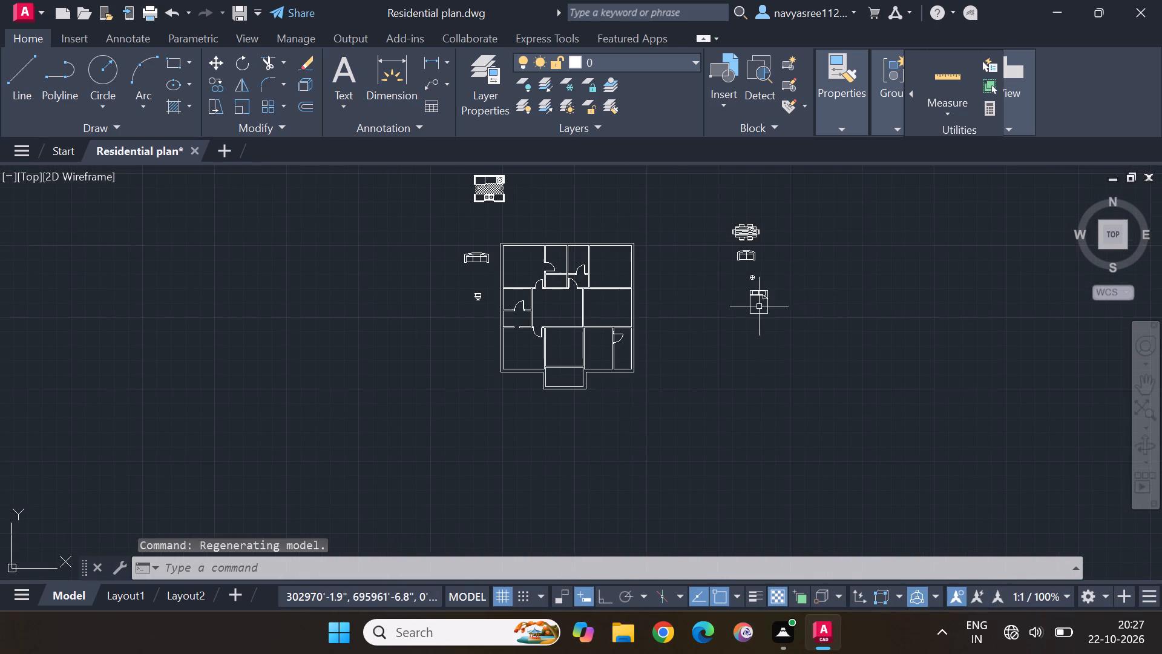
scroll(760, 306, up, 2)
drag(831, 344, 739, 279)
middle_drag(620, 345, 623, 345)
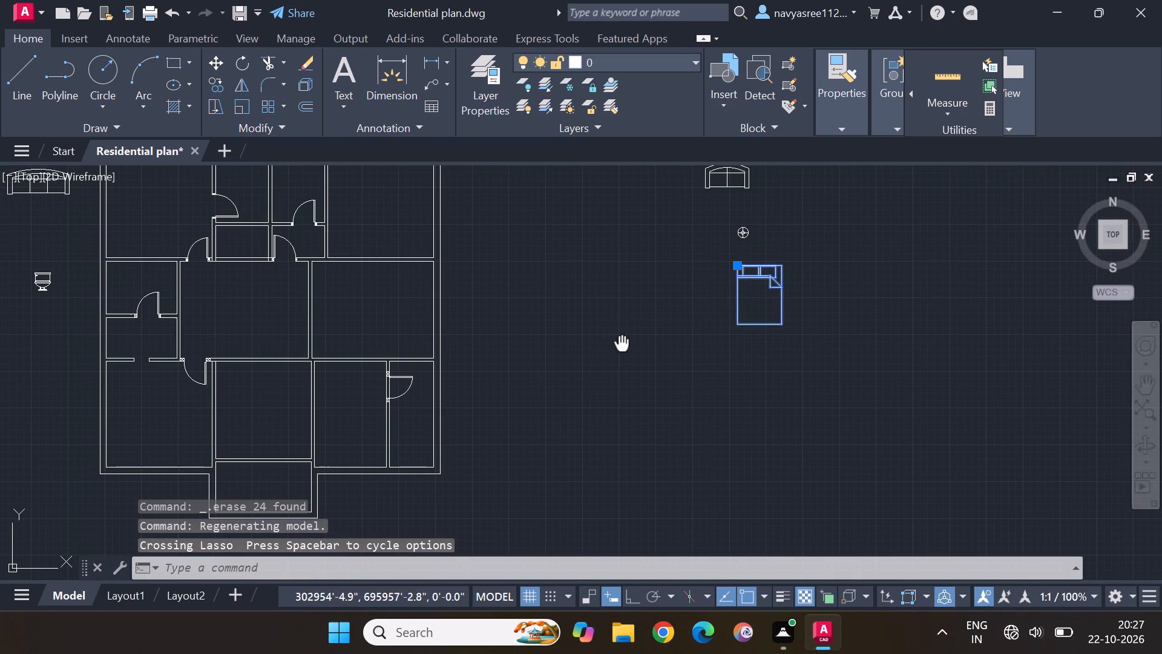
middle_drag(623, 345, 818, 434)
drag(220, 81, 224, 87)
click(948, 414)
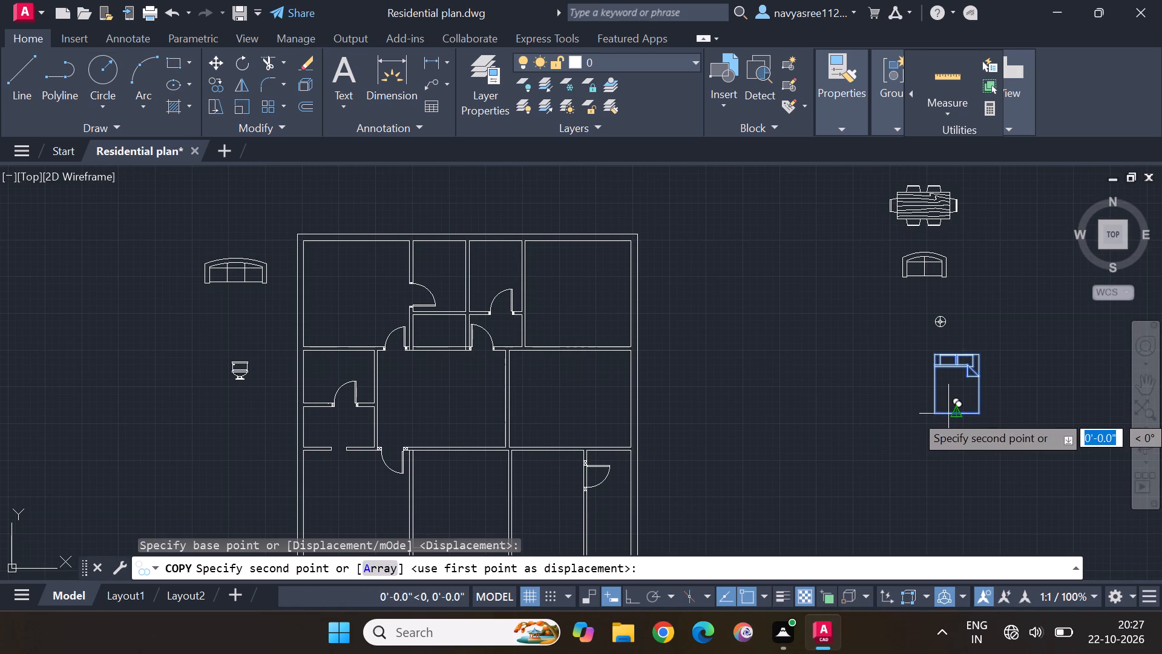
click(357, 320)
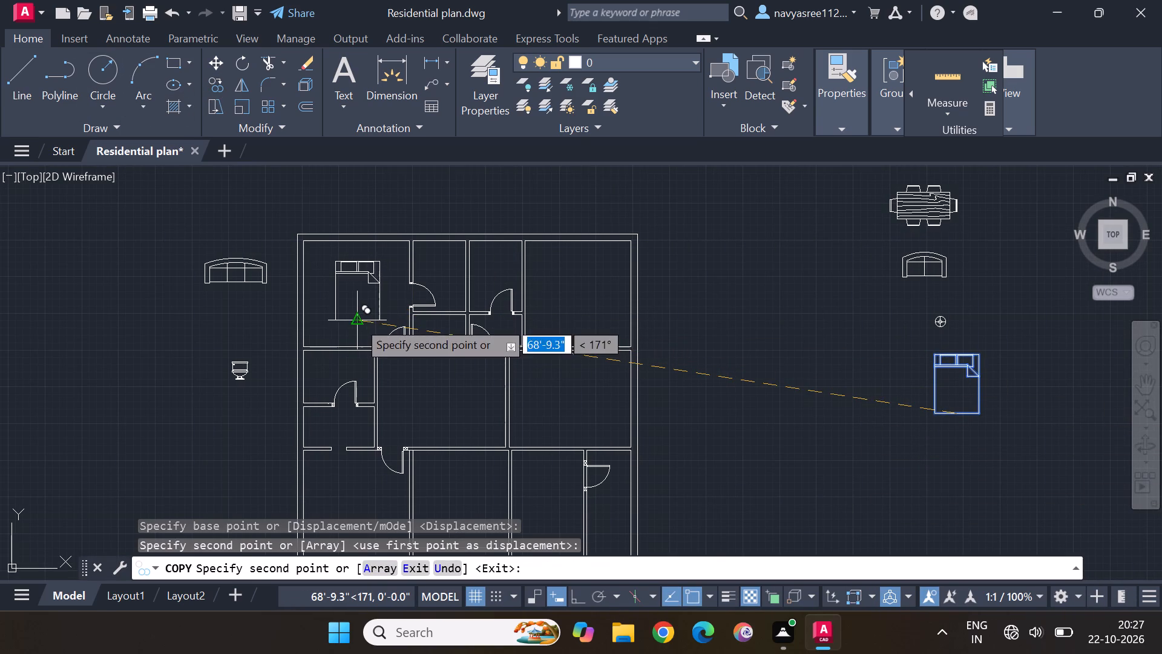
click(568, 326)
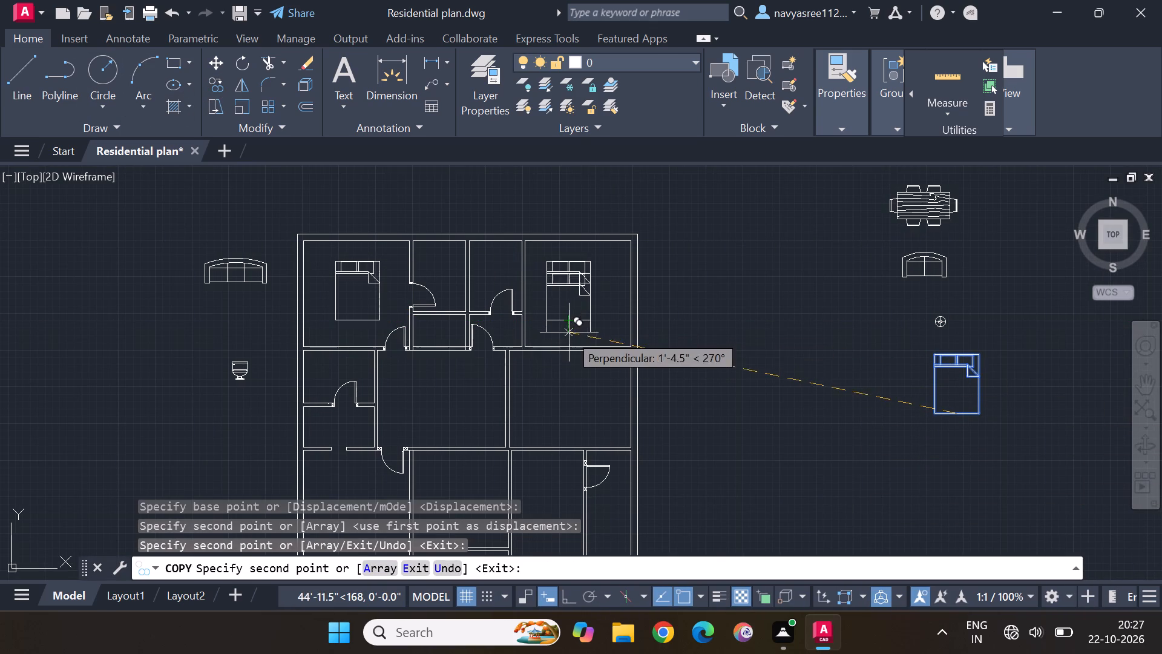
Place another copy of the double bed in the southwest room, below the new wall gap.
scroll(417, 420, down, 1)
middle_drag(415, 421, 501, 356)
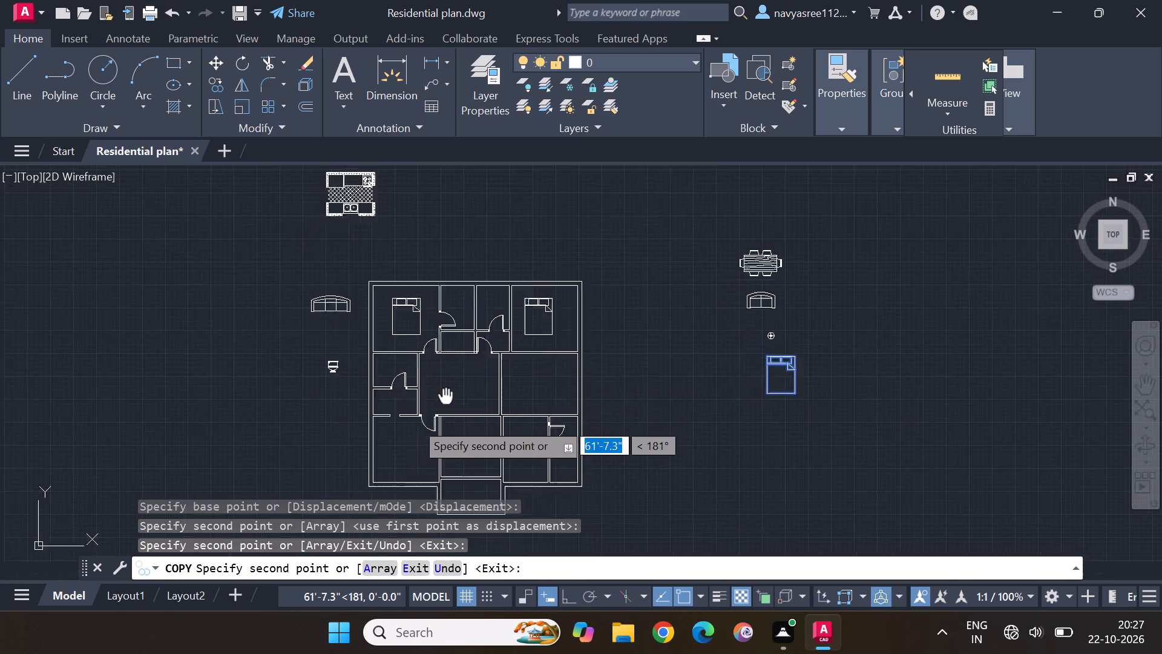
middle_drag(501, 356, 516, 347)
scroll(455, 417, up, 2)
click(484, 420)
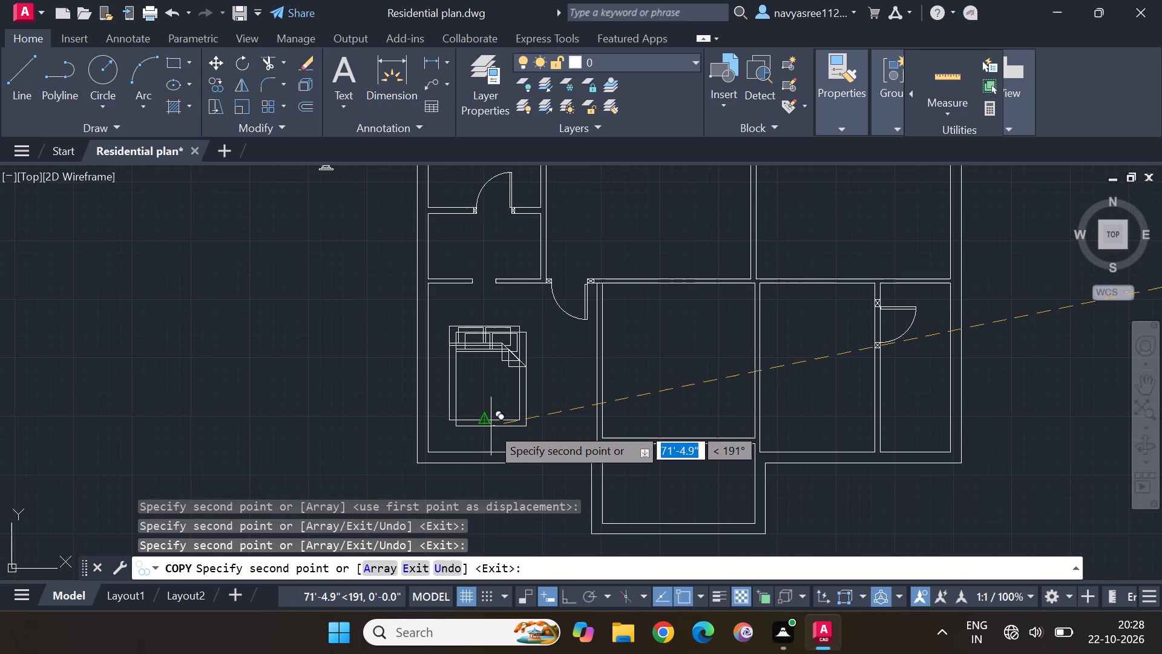
key(Escape)
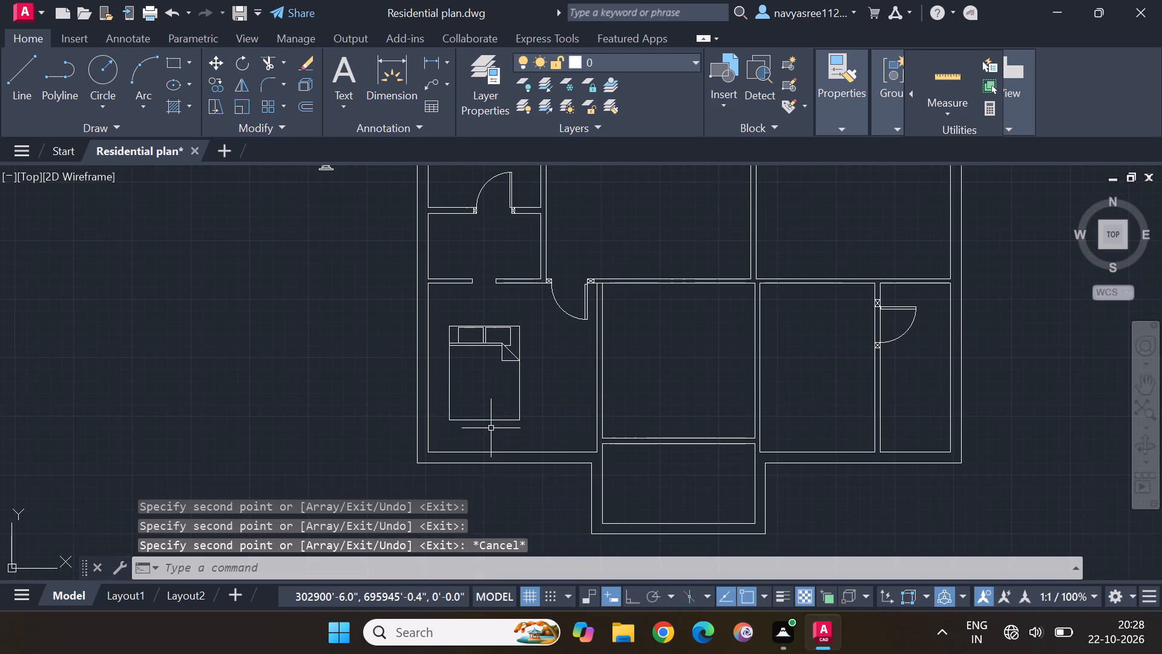
key(Escape)
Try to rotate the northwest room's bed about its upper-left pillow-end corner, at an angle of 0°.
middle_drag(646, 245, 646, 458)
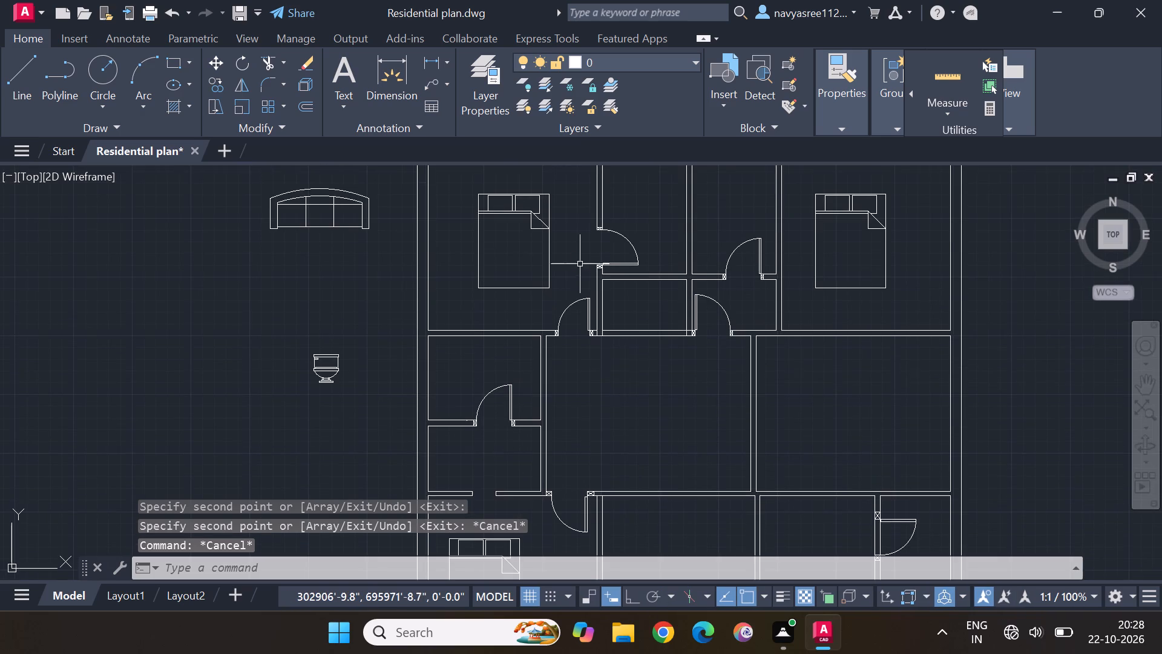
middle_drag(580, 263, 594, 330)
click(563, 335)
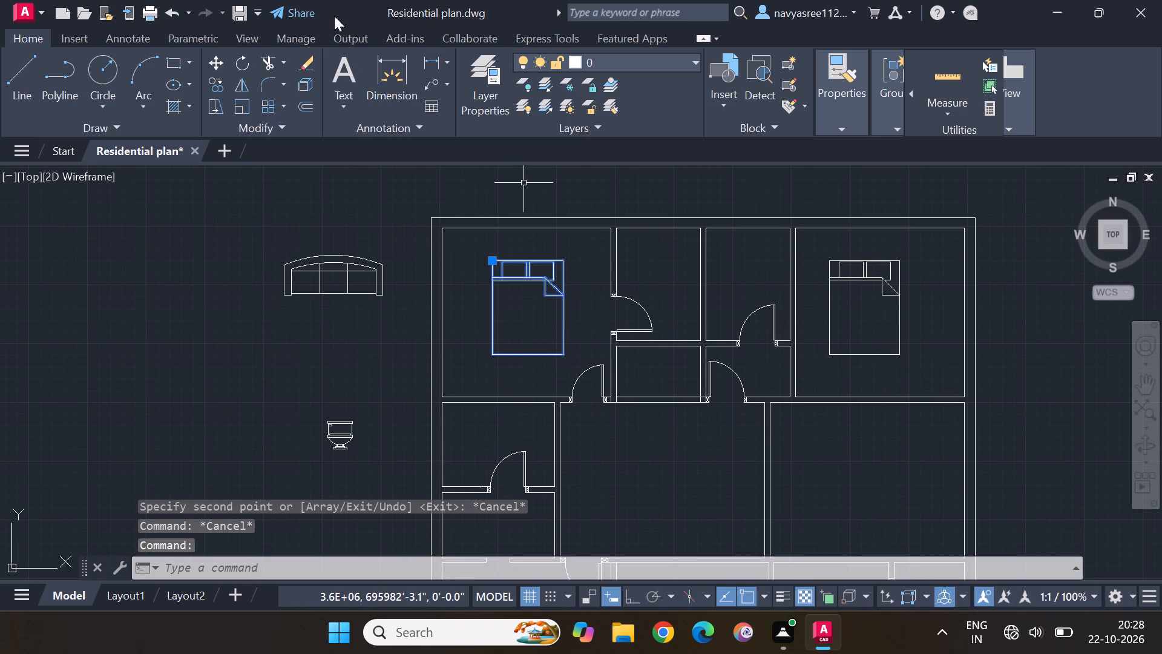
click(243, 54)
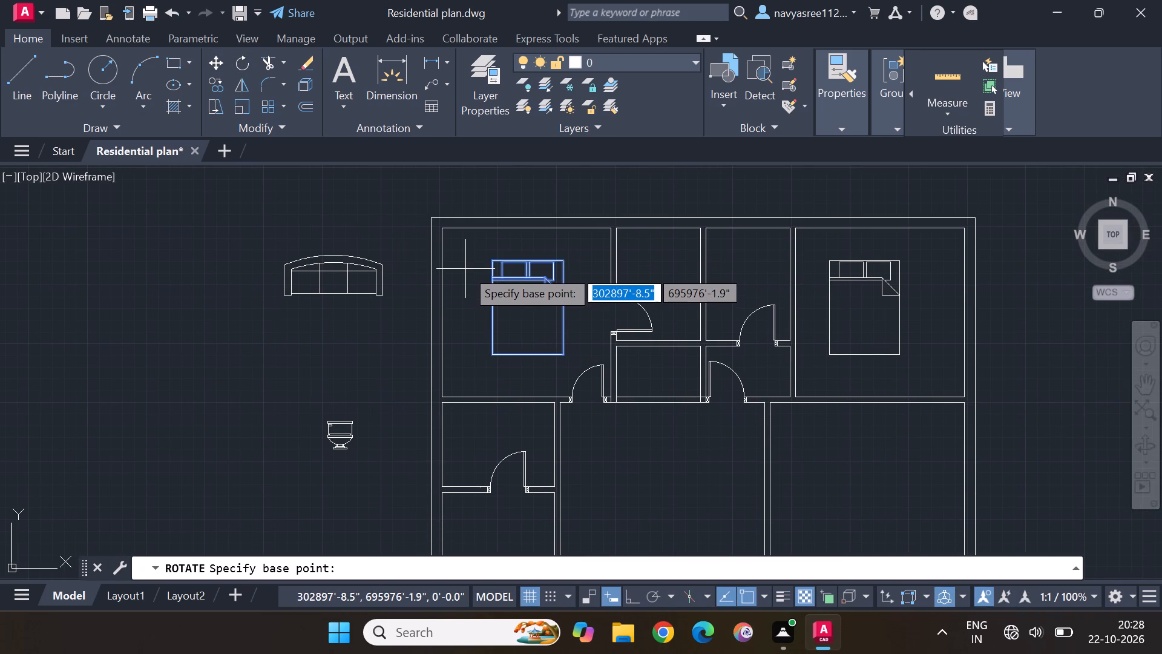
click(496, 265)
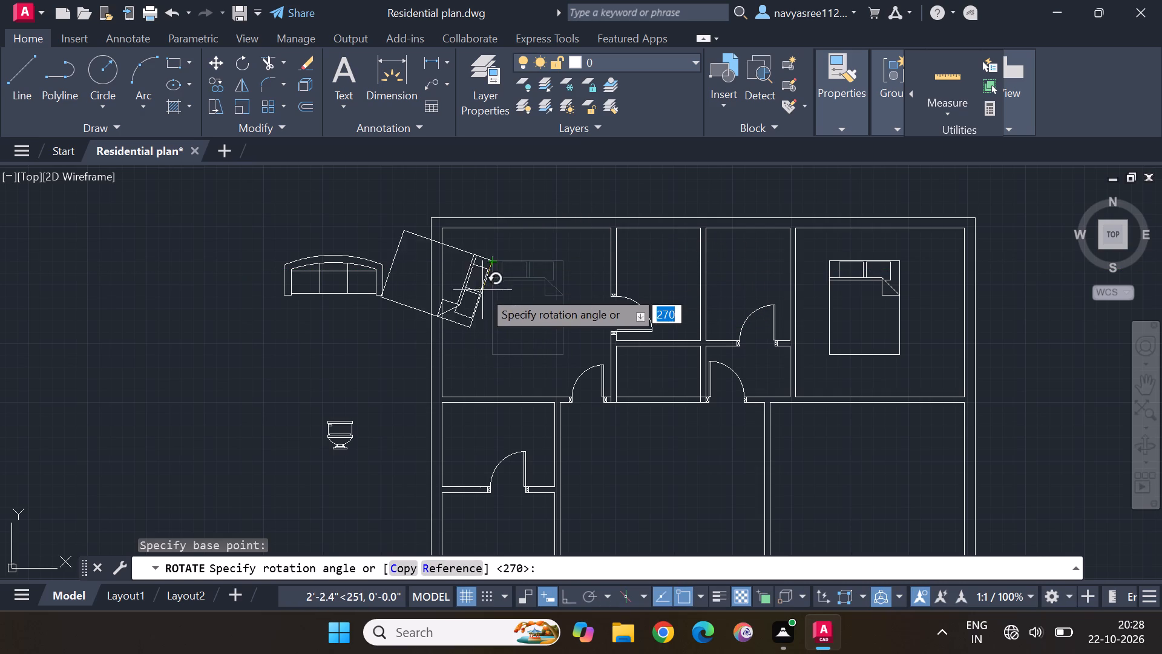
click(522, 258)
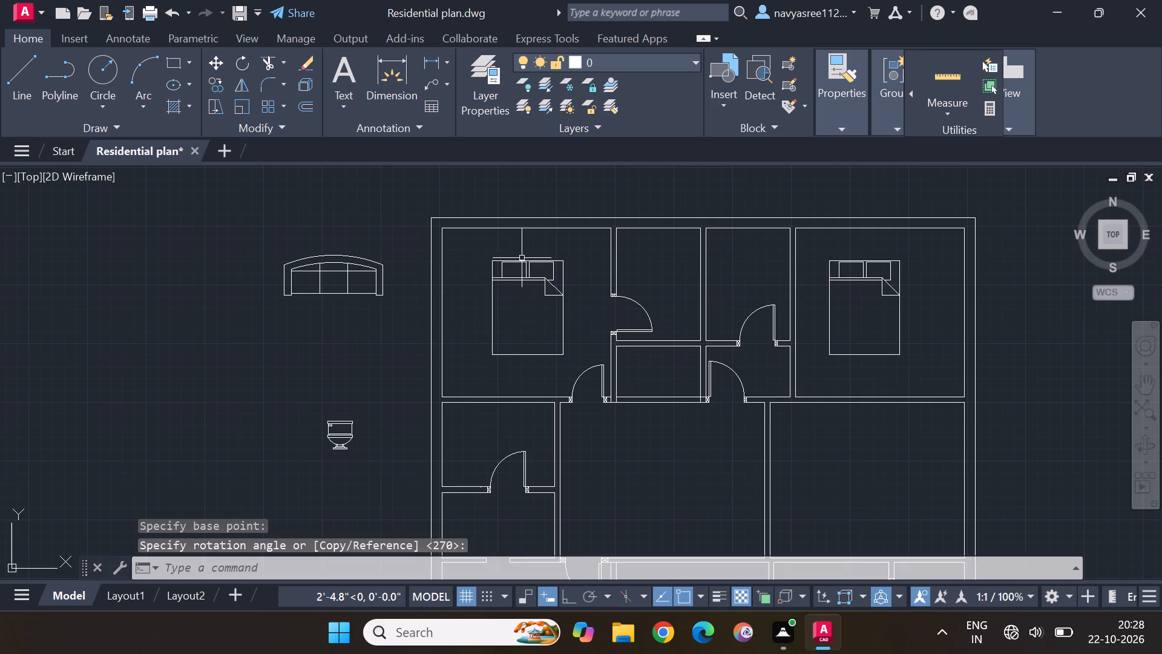
Rotate the northwest room's bed 90° about the middle of its foot edge, so its pillows face west.
scroll(538, 320, up, 2)
drag(612, 343, 493, 349)
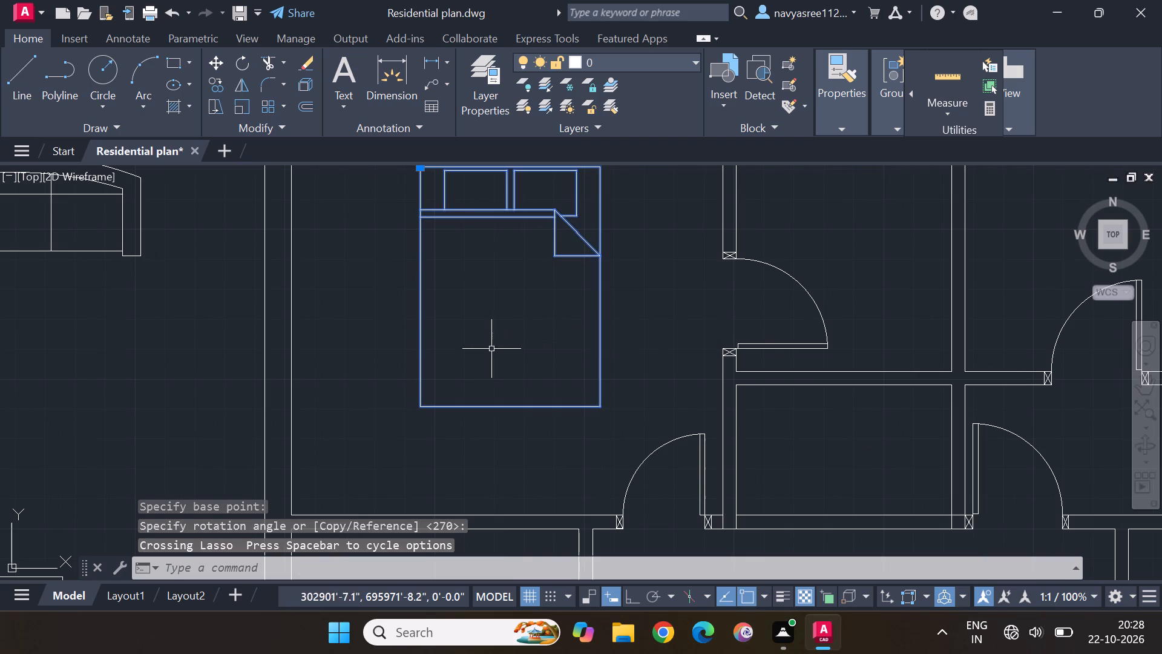
scroll(513, 332, down, 1)
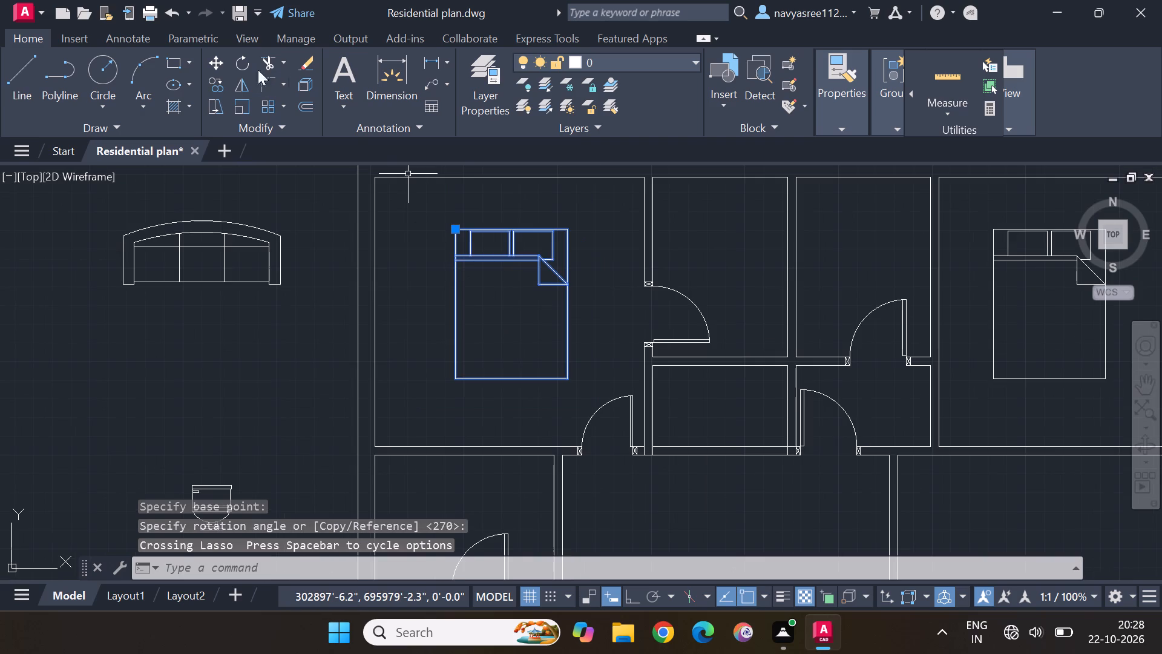
click(245, 63)
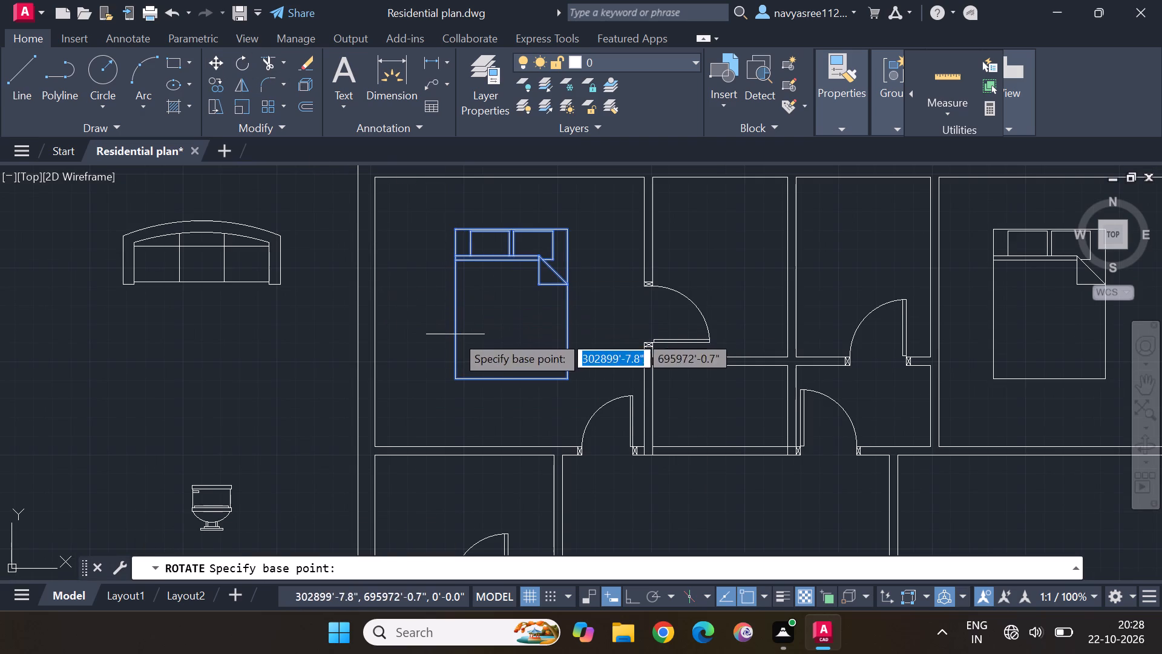
click(508, 381)
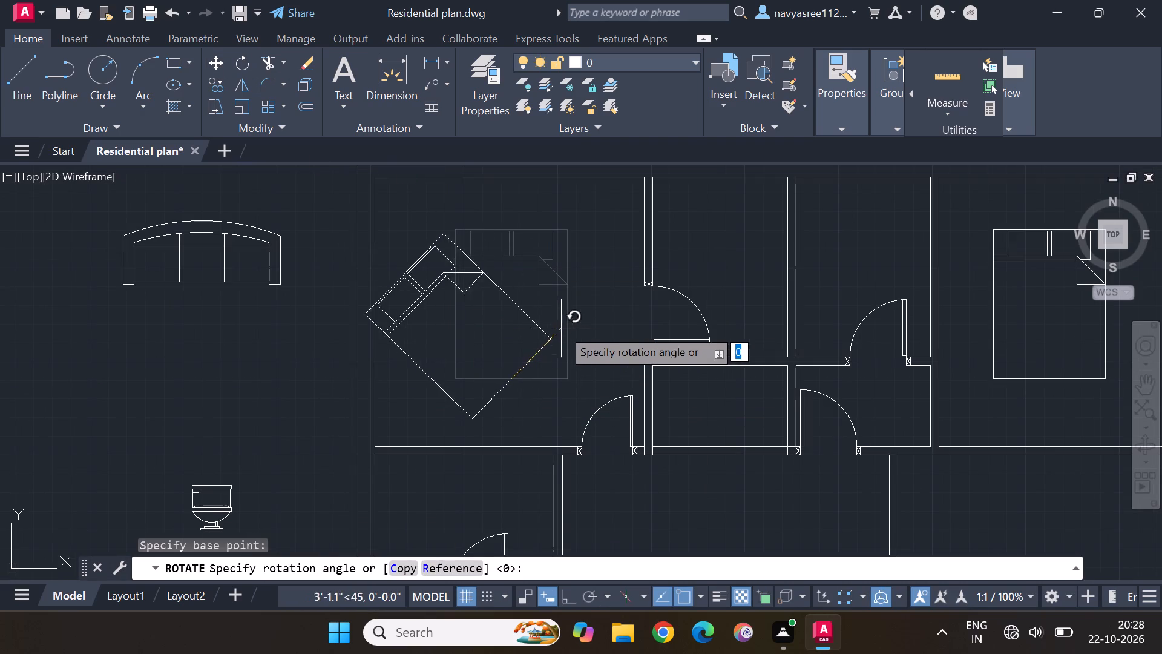
click(511, 263)
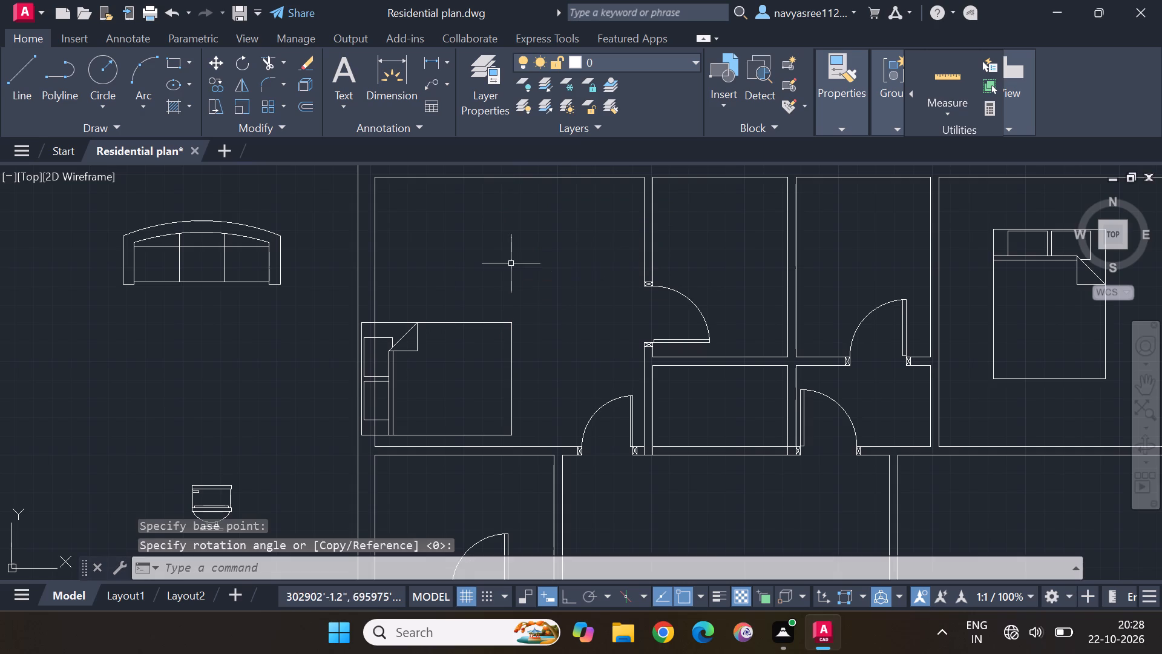
Move the rotated bed about 3'-4.5" up and slightly east so its headboard sits against the northwest room's west wall.
click(511, 352)
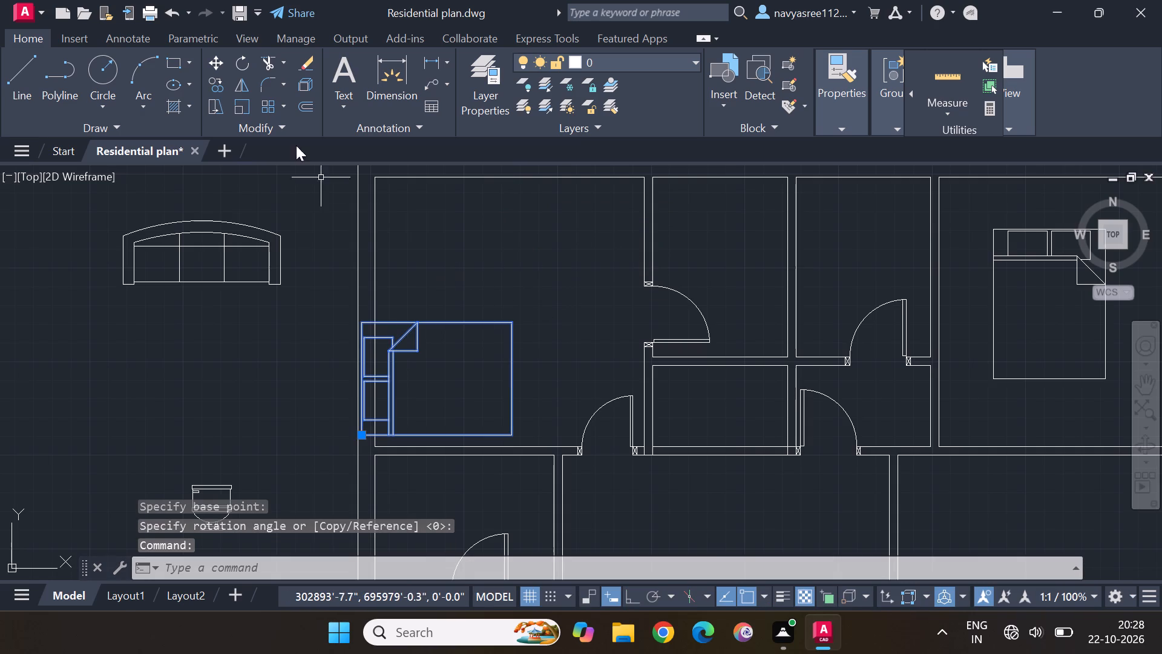
drag(218, 59, 223, 76)
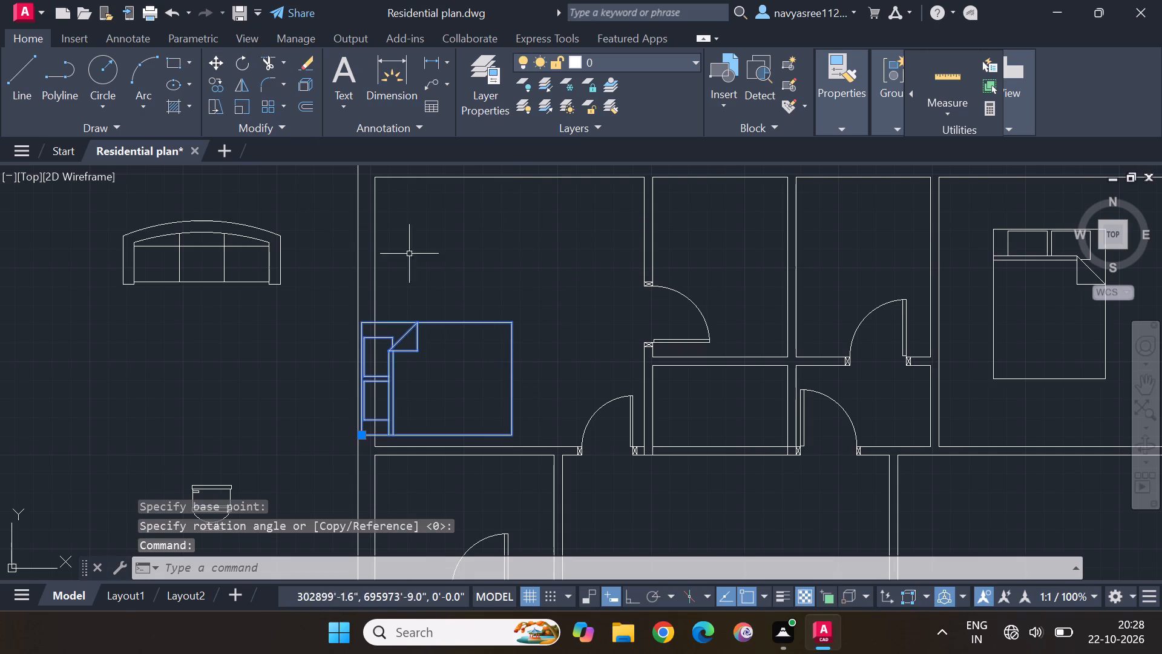
click(222, 62)
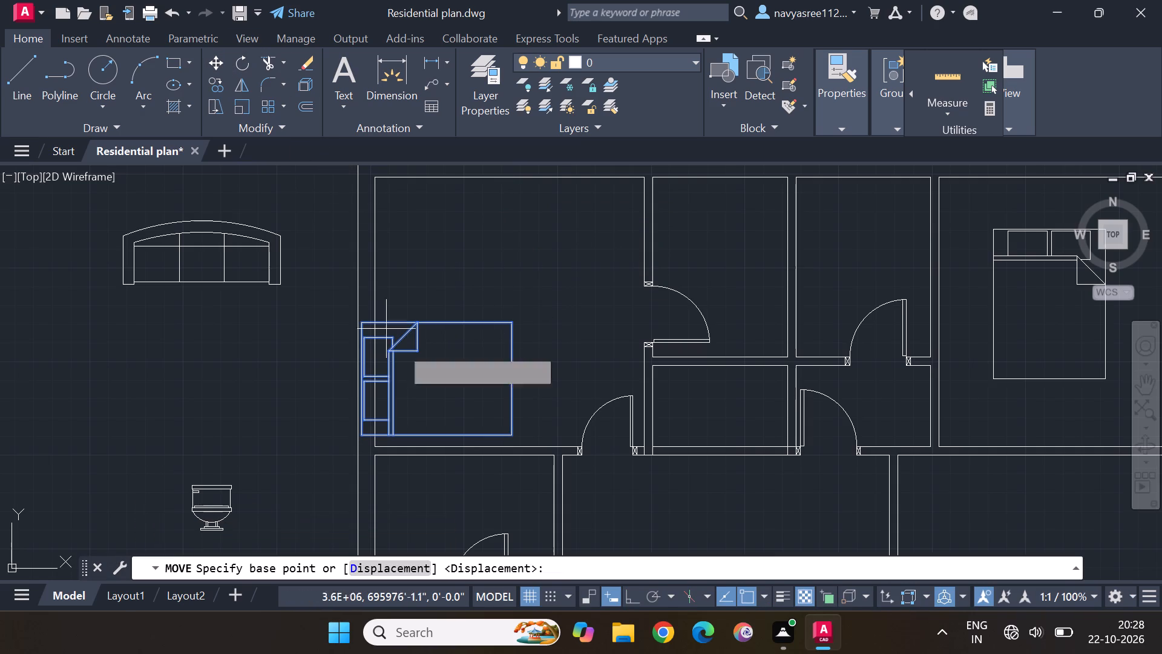
click(512, 391)
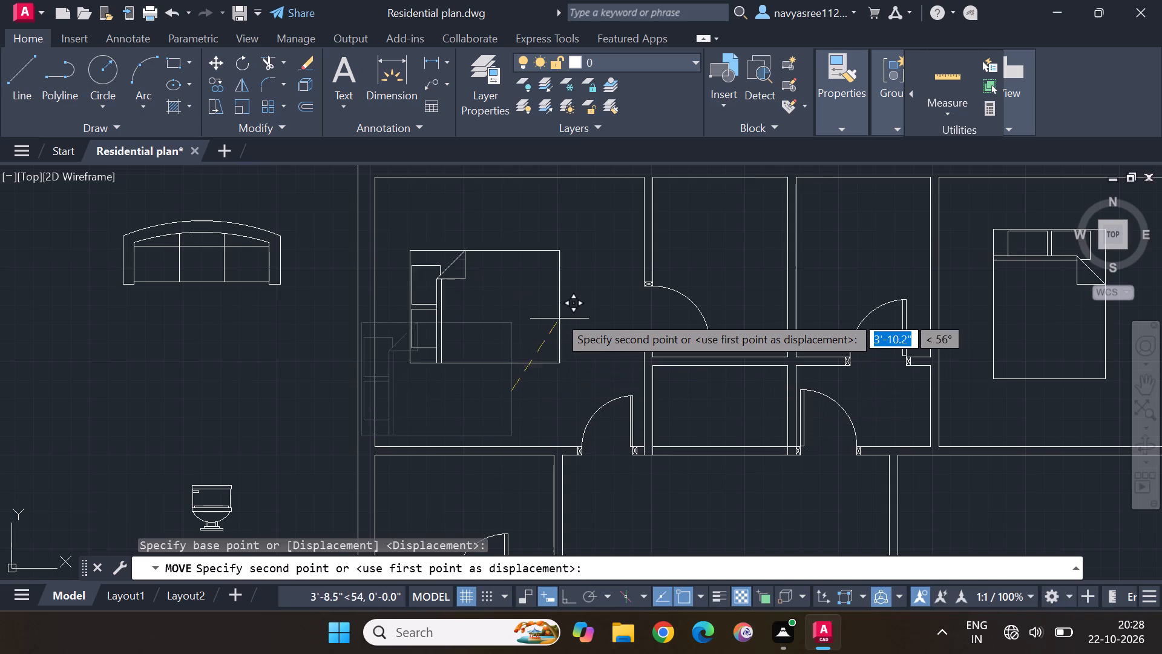
scroll(550, 310, up, 1)
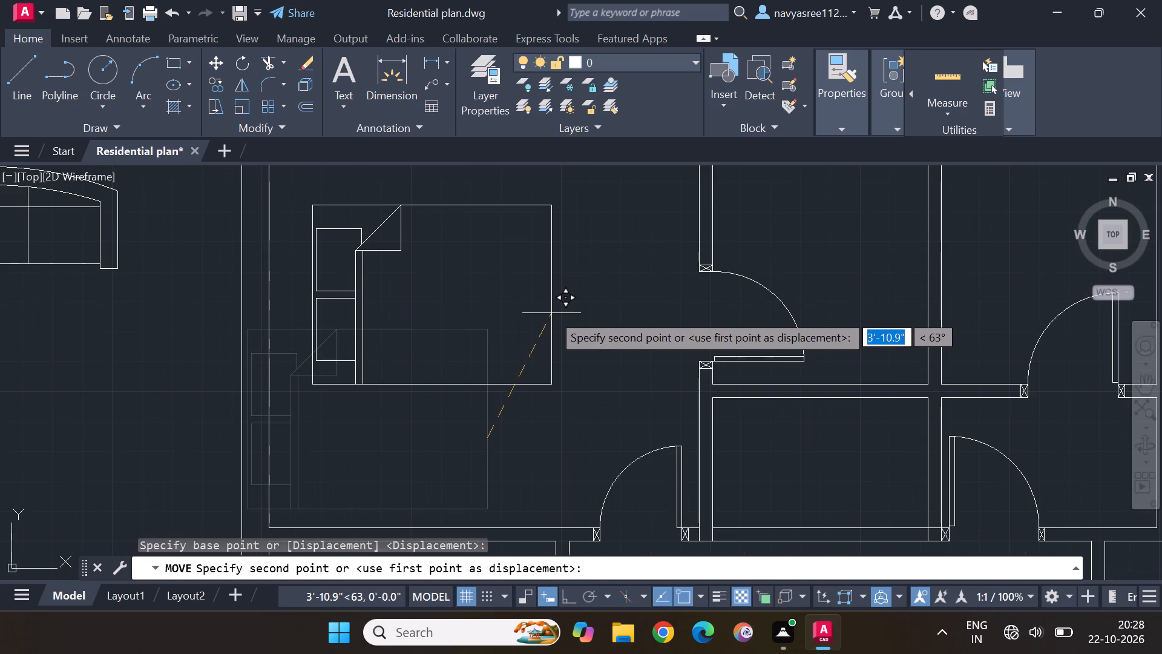
scroll(551, 313, down, 1)
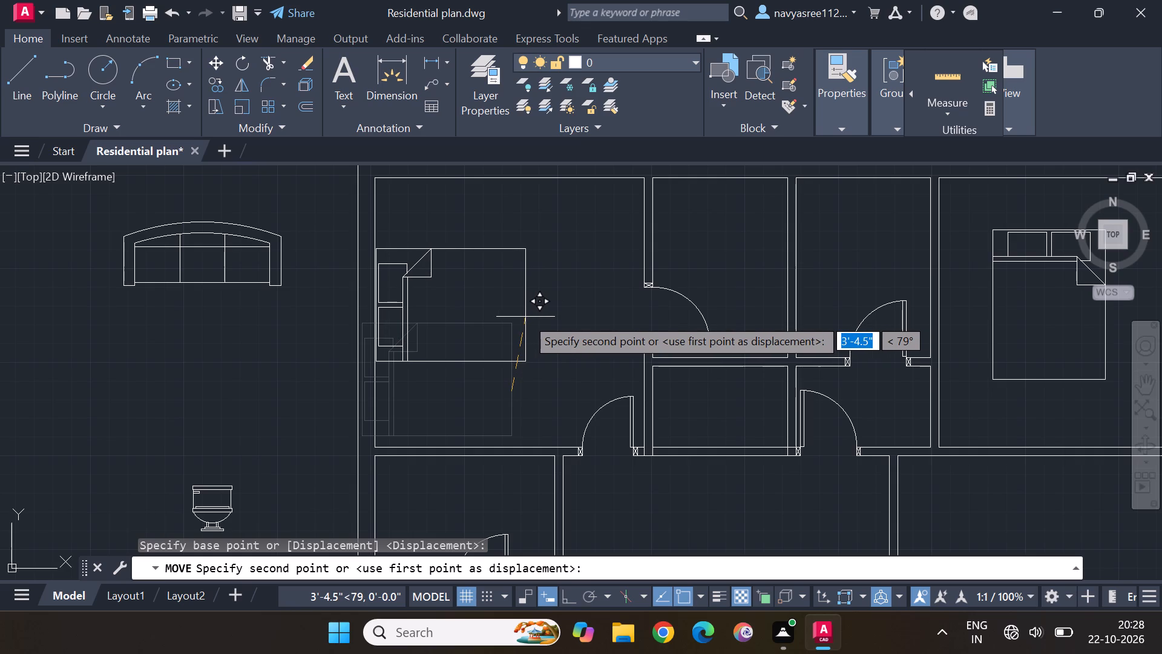
click(524, 317)
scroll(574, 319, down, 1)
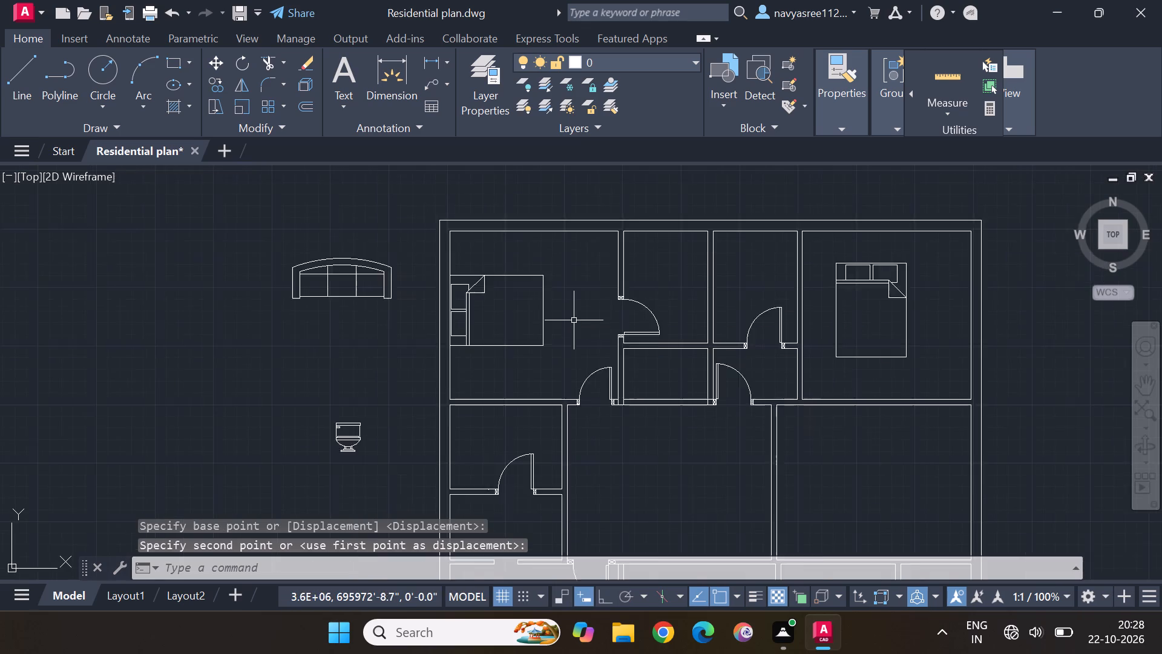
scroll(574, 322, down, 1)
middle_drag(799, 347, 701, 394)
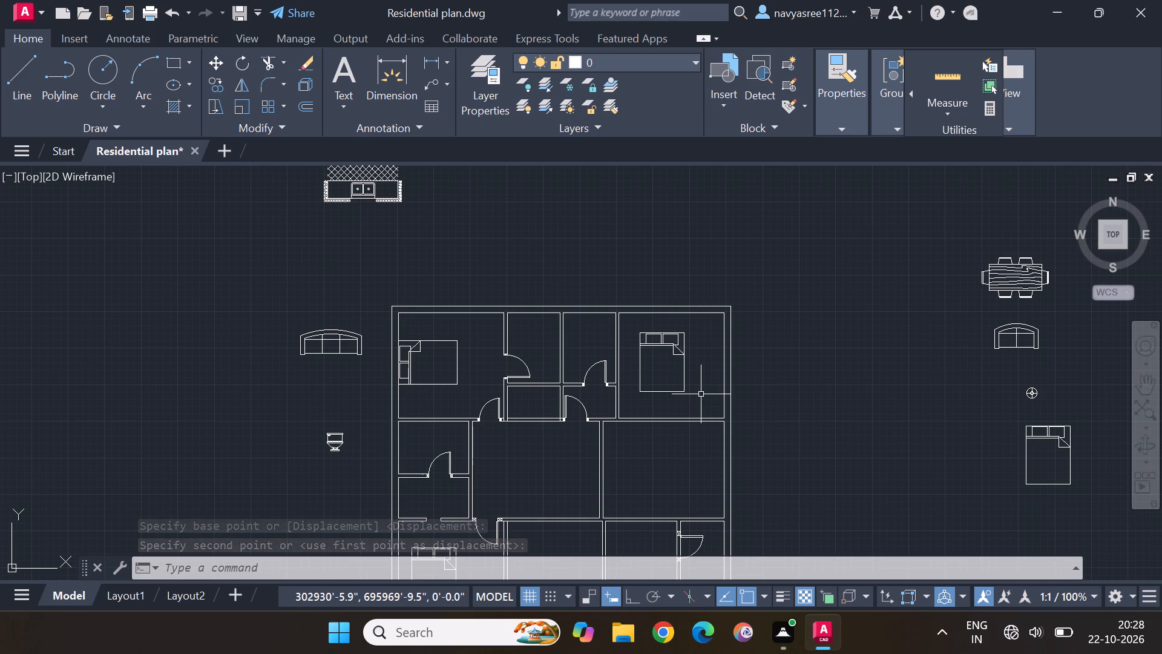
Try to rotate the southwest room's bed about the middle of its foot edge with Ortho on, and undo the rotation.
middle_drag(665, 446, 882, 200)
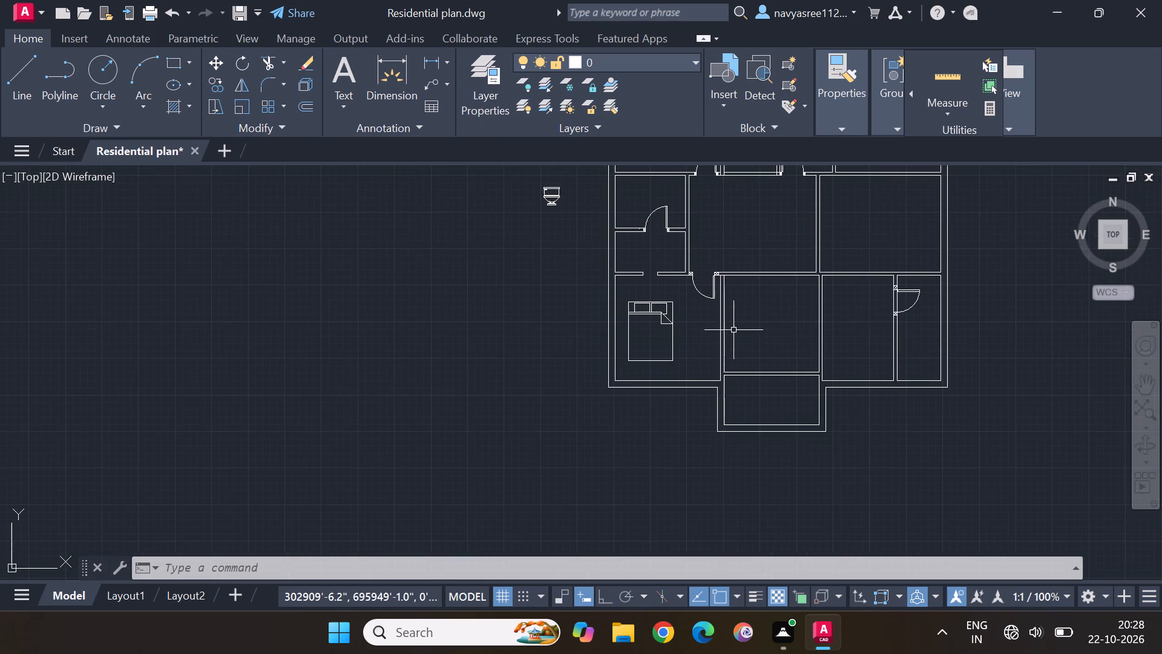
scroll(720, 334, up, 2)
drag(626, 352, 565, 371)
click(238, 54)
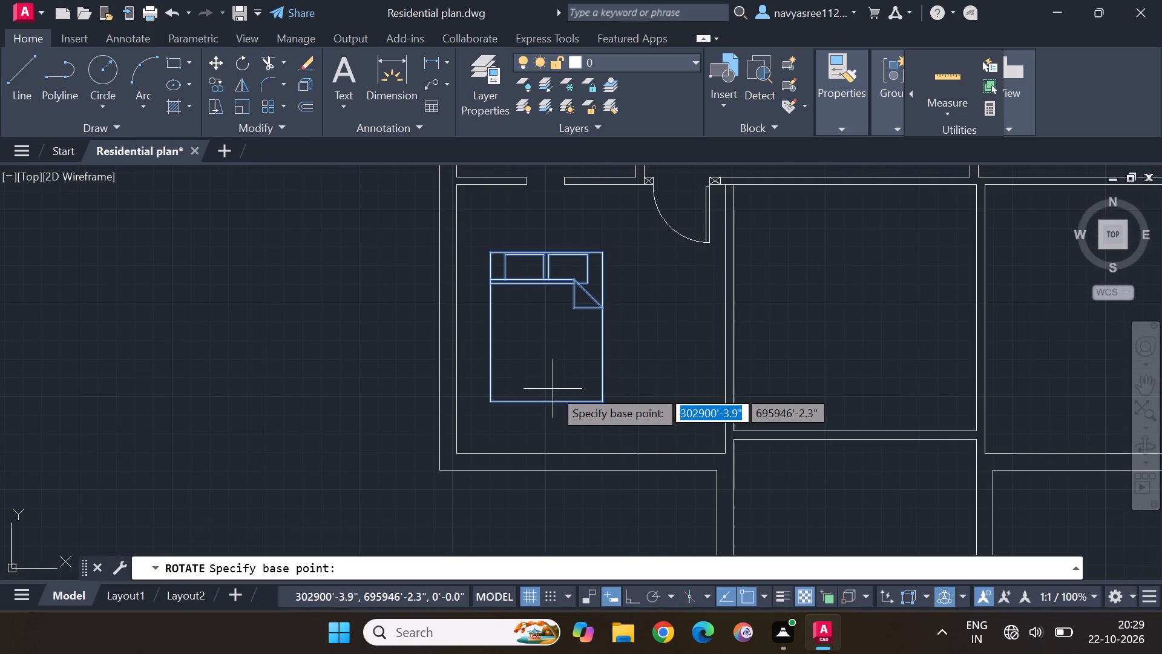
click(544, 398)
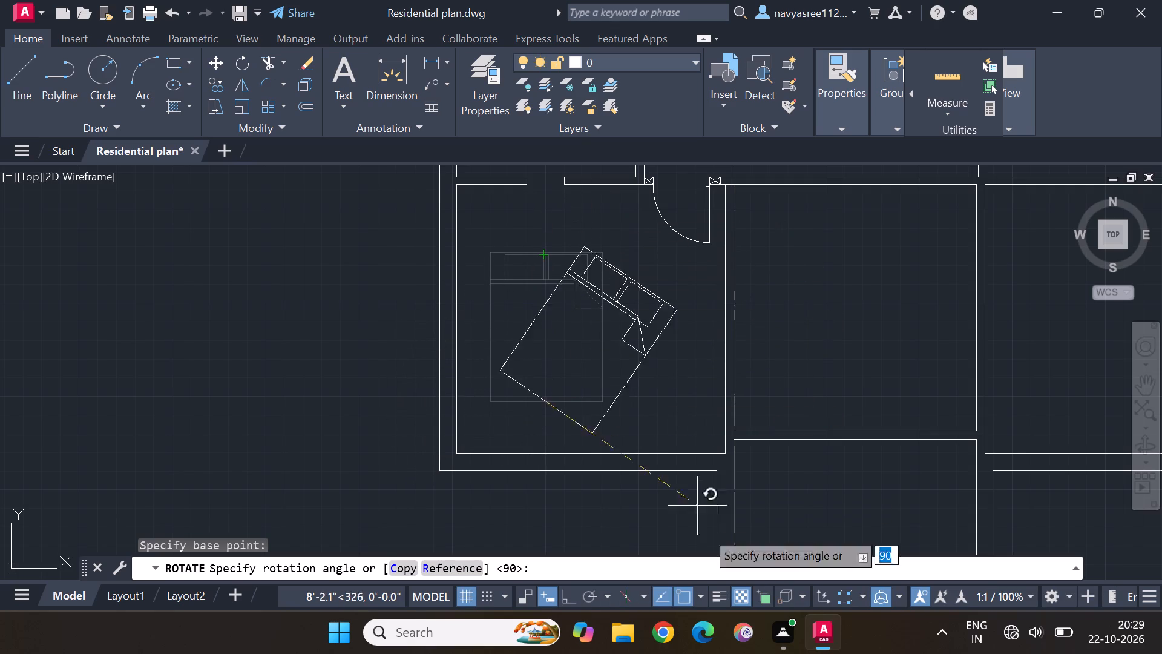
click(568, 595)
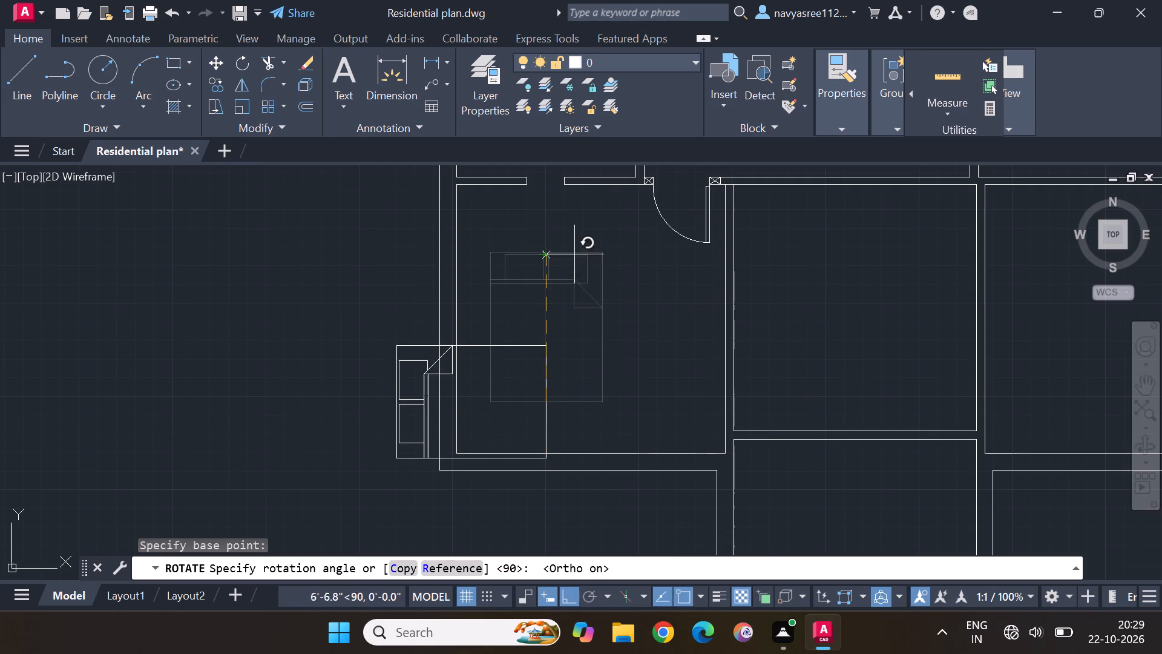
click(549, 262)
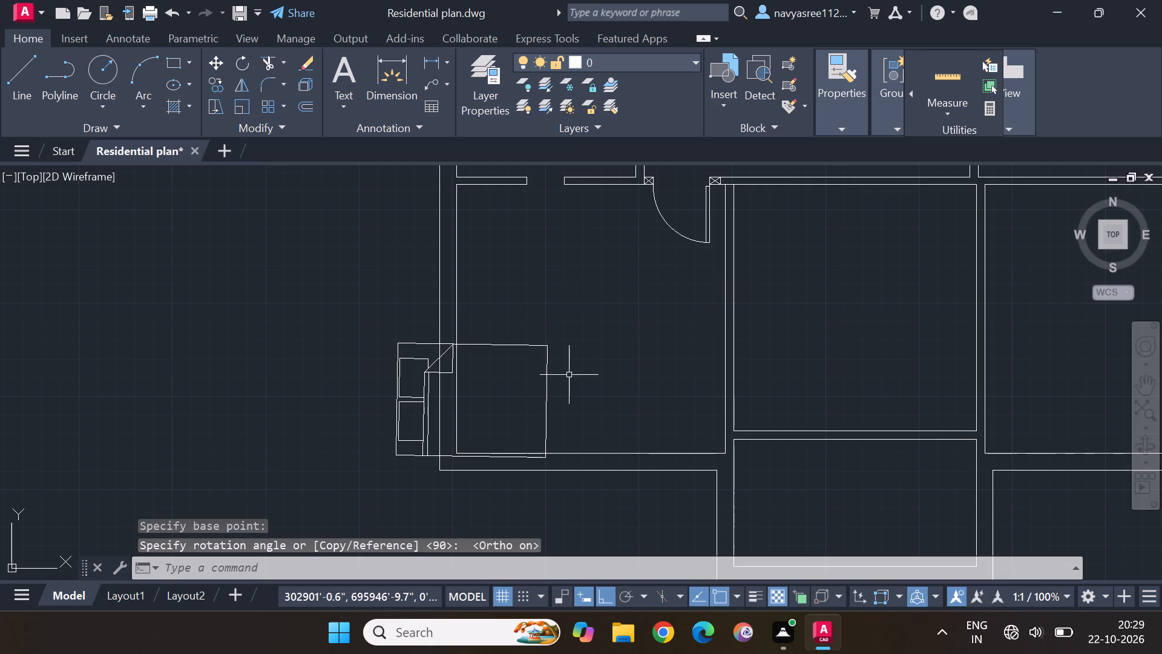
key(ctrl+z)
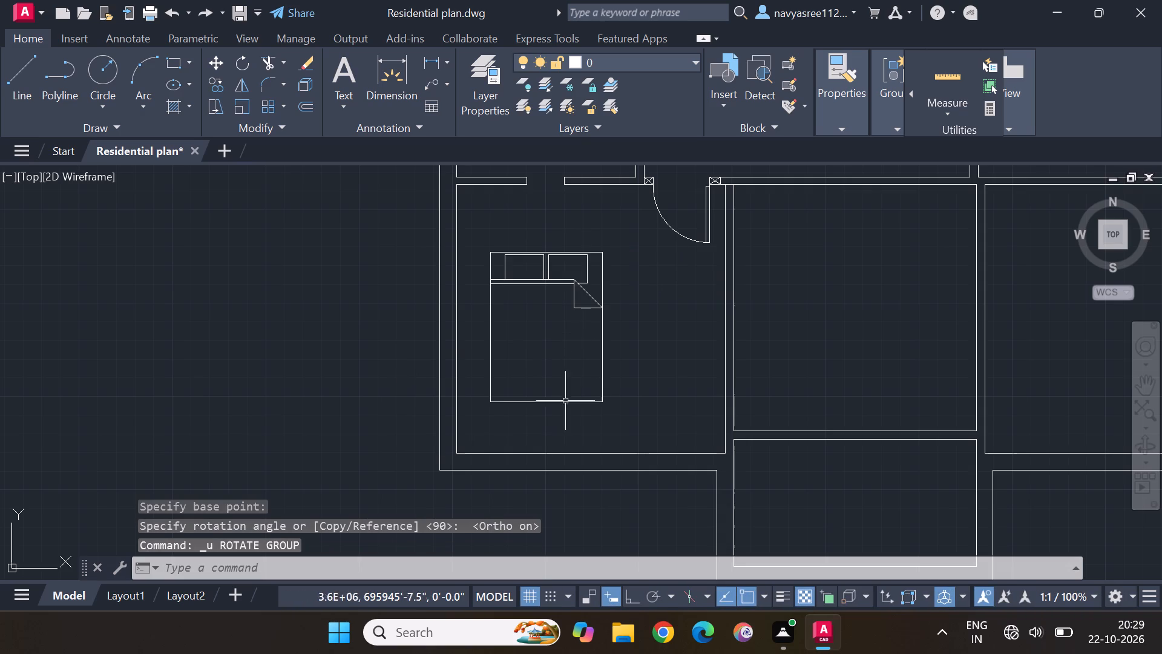
Rotate the southwest room's bed 90° about the middle of its foot edge, so its pillows face west.
click(600, 378)
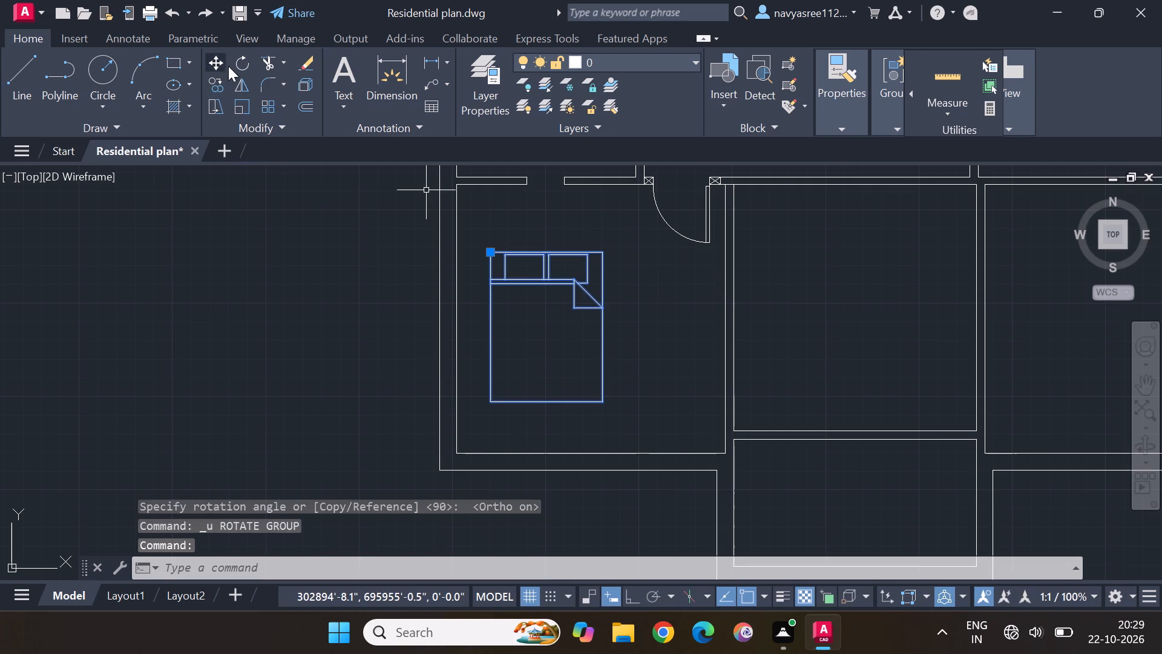
click(243, 64)
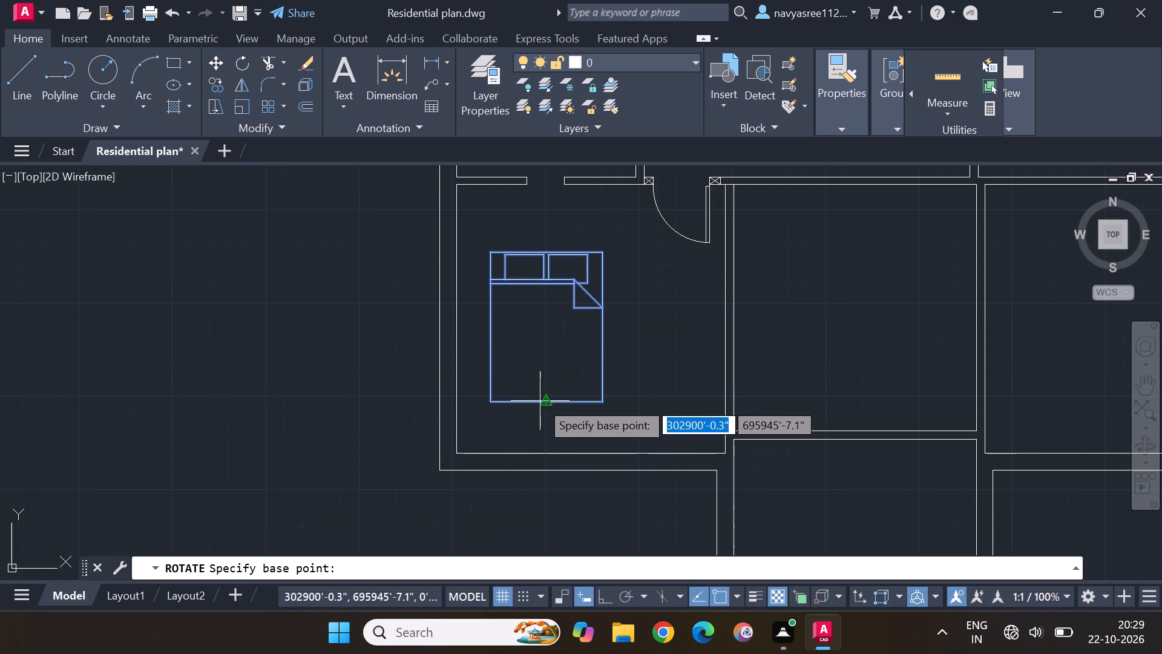
click(544, 401)
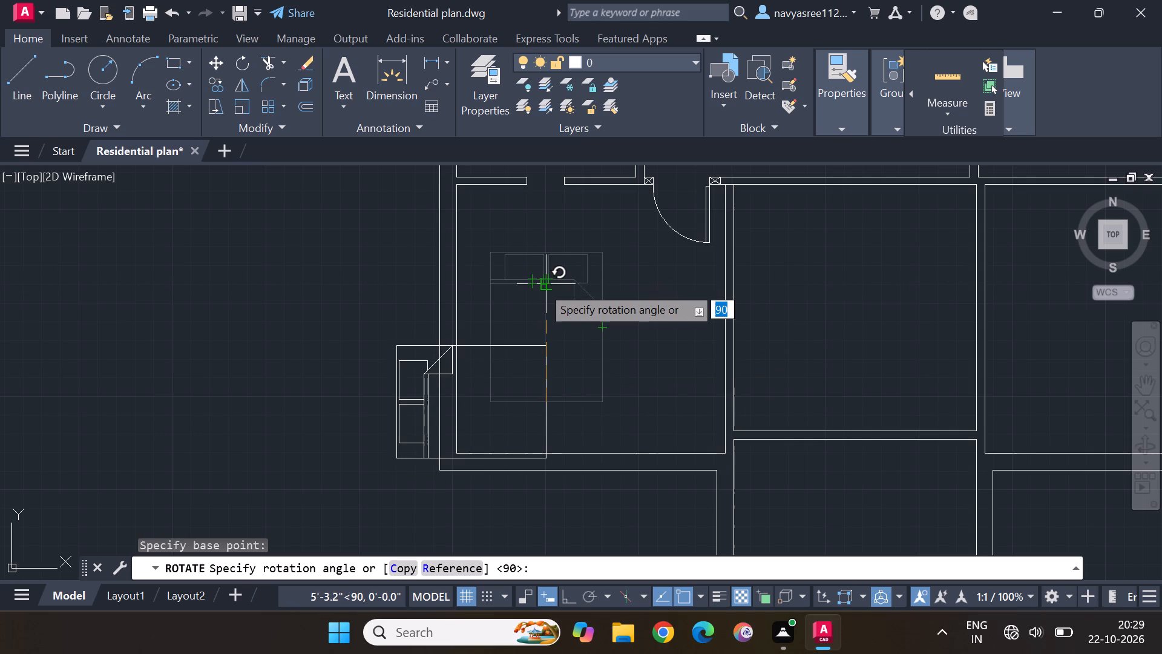
click(541, 285)
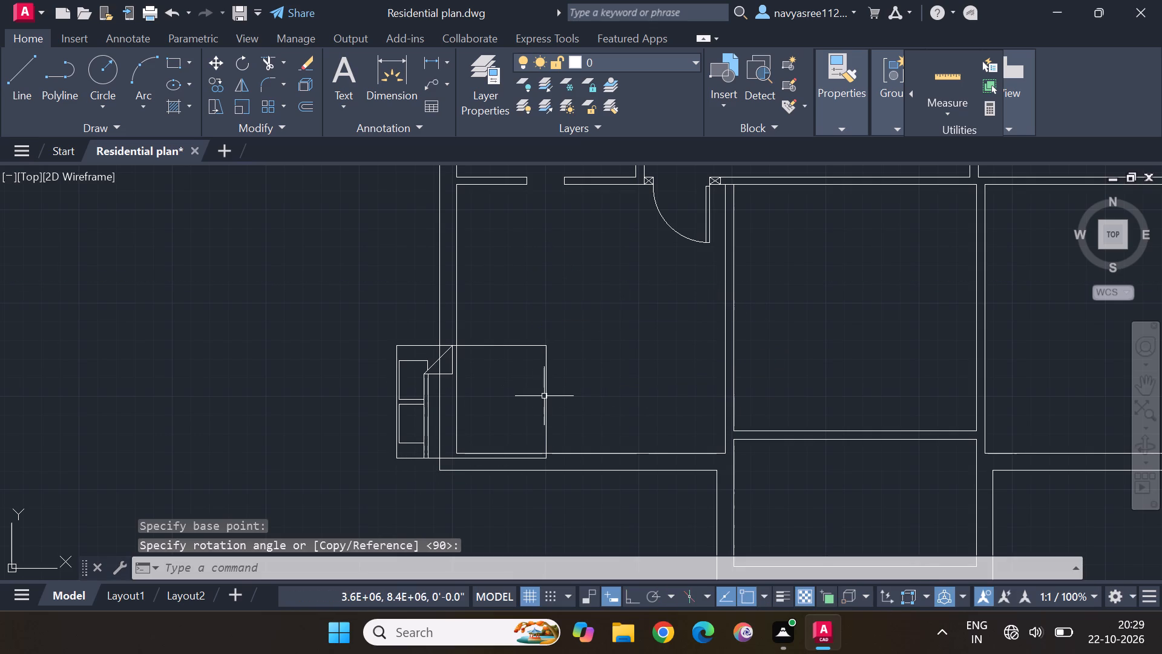
Move the rotated bed about 3'-3" up and to the east so its headboard sits against the southwest room's west wall.
click(545, 396)
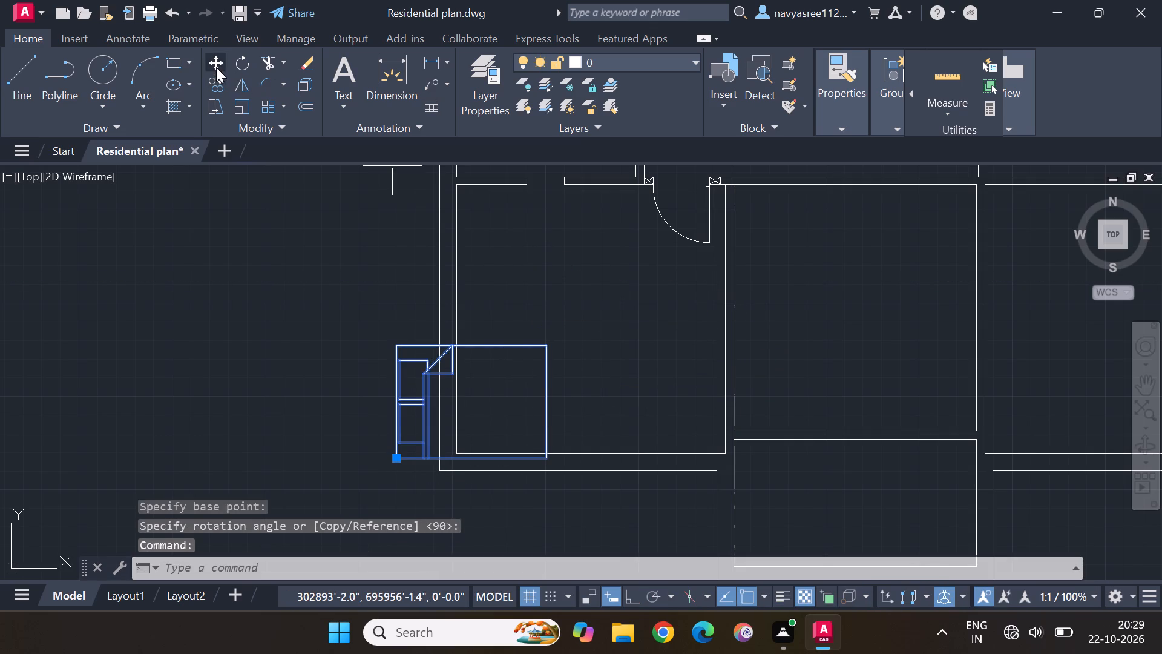
drag(216, 65, 223, 67)
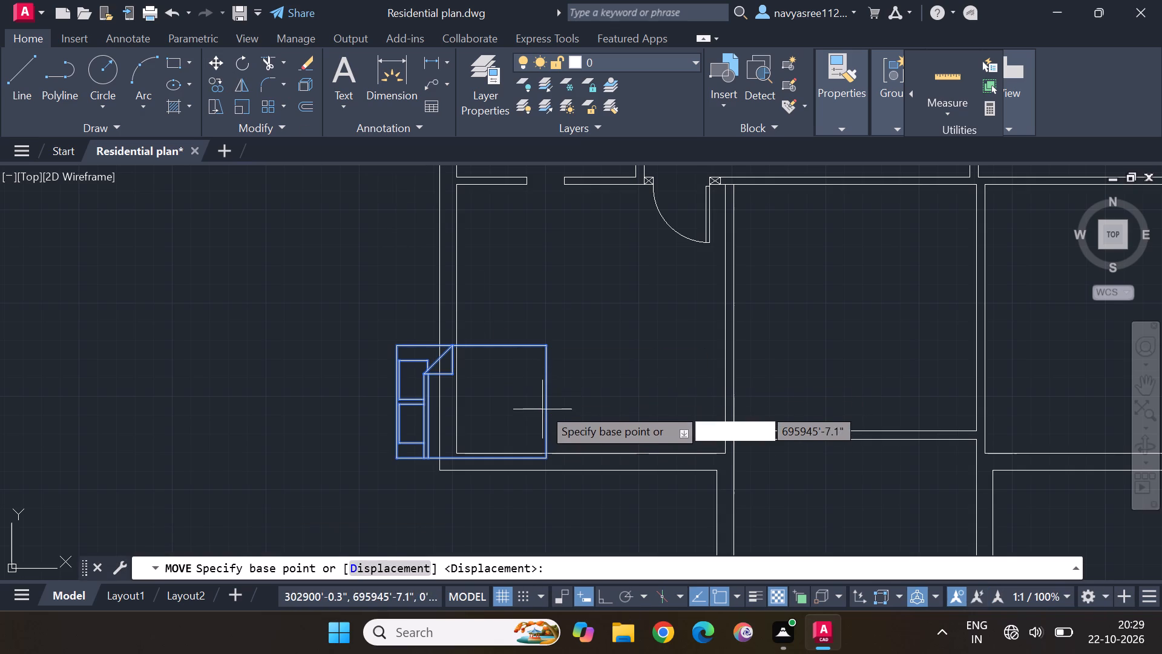
click(544, 400)
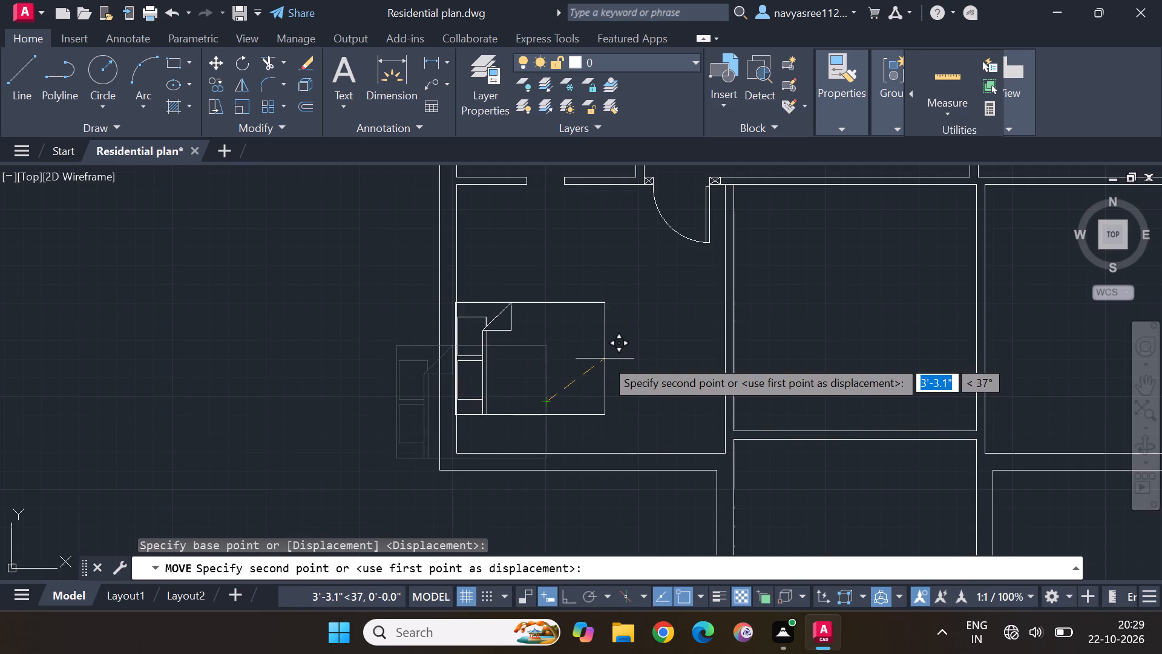
scroll(605, 358, up, 1)
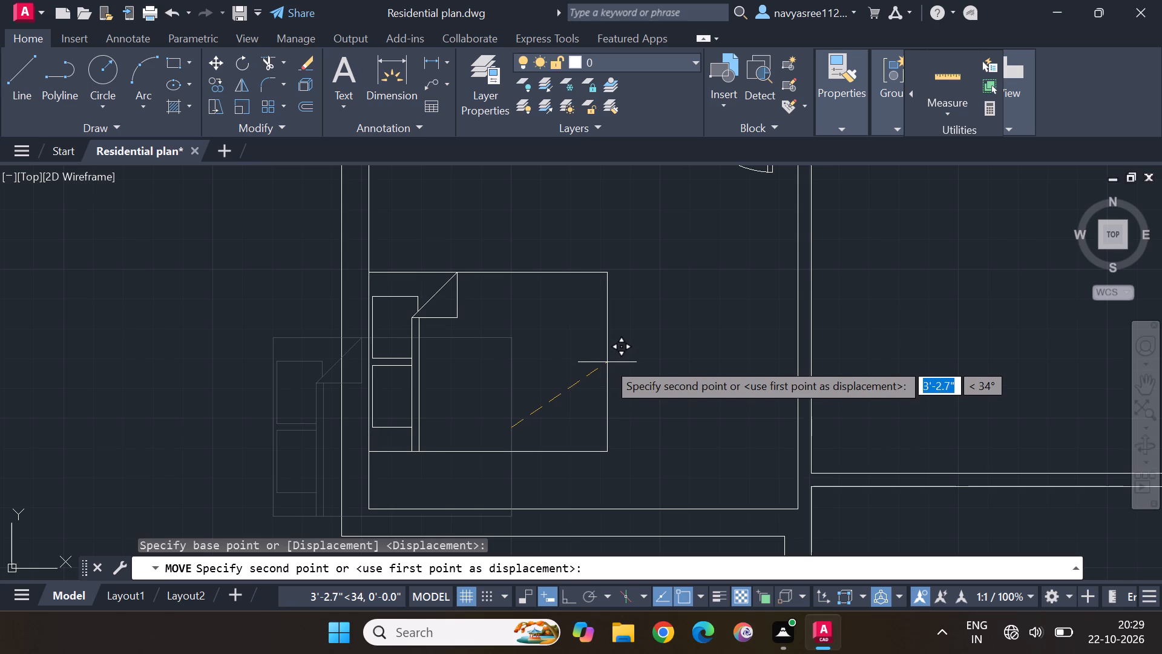
click(607, 360)
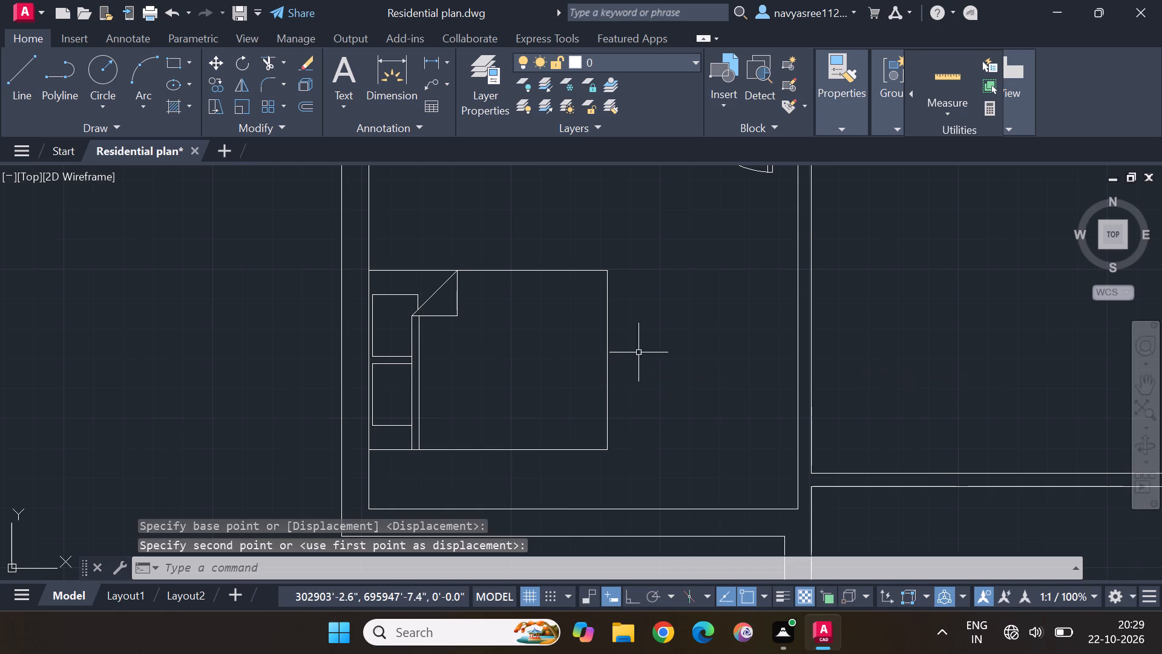
Move the northeast room's bed 2'-6" east, from the middle of its foot edge to its lower-right corner.
scroll(683, 349, down, 3)
middle_drag(786, 357, 675, 462)
middle_drag(801, 322, 801, 326)
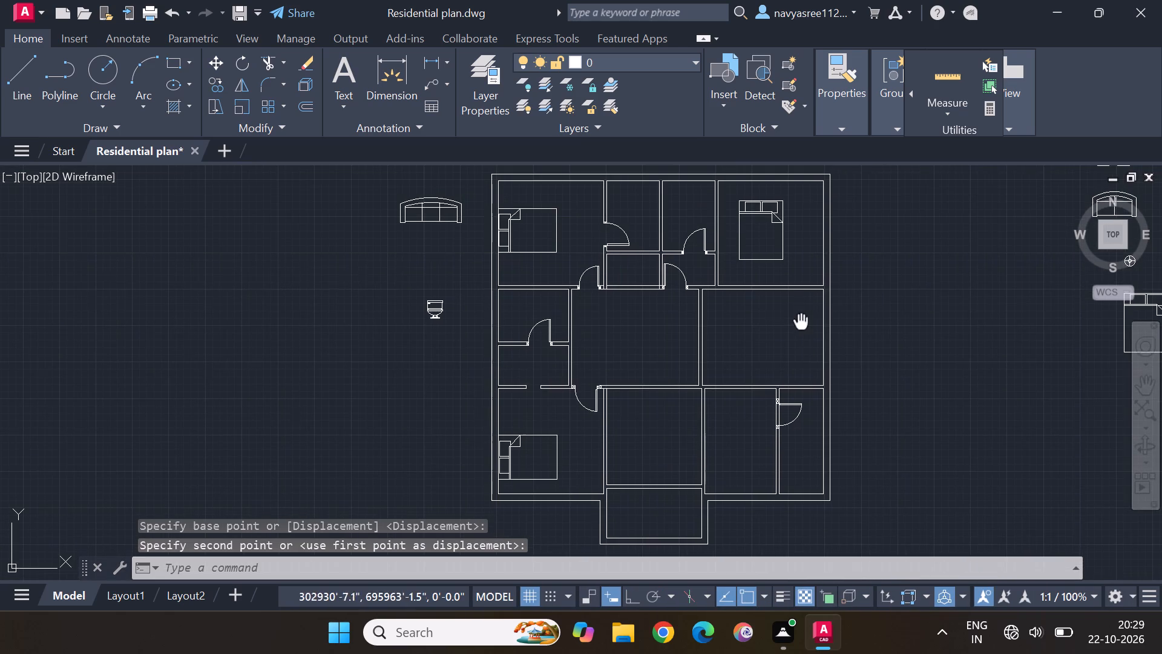
middle_drag(801, 326, 773, 416)
scroll(749, 336, up, 1)
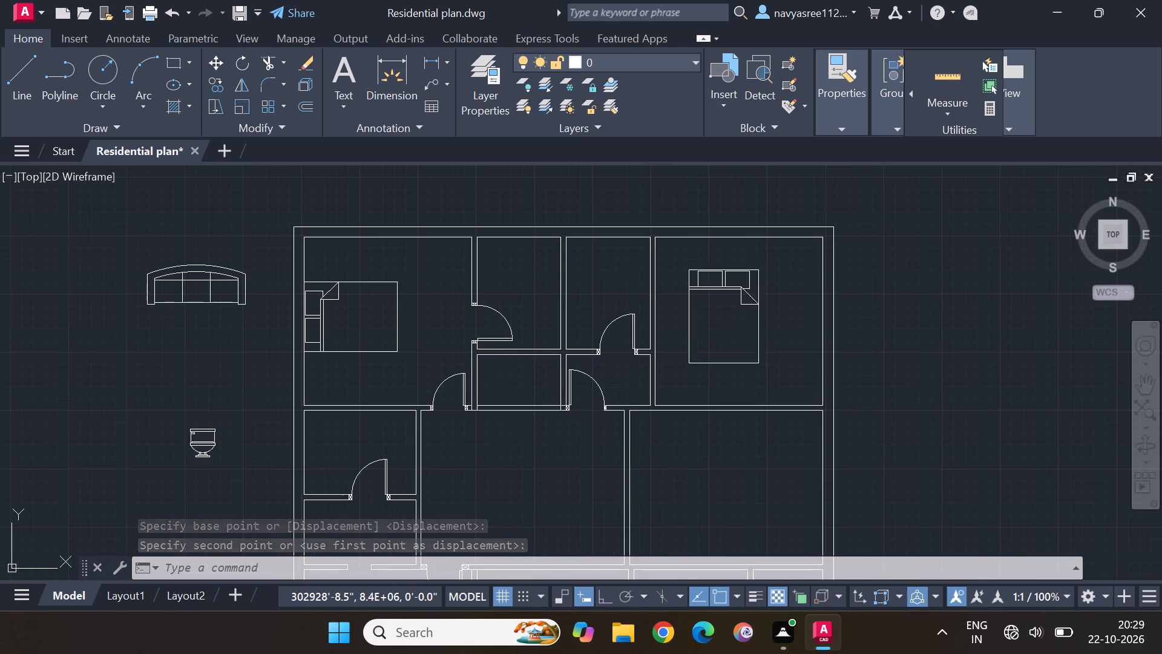
click(761, 324)
click(214, 60)
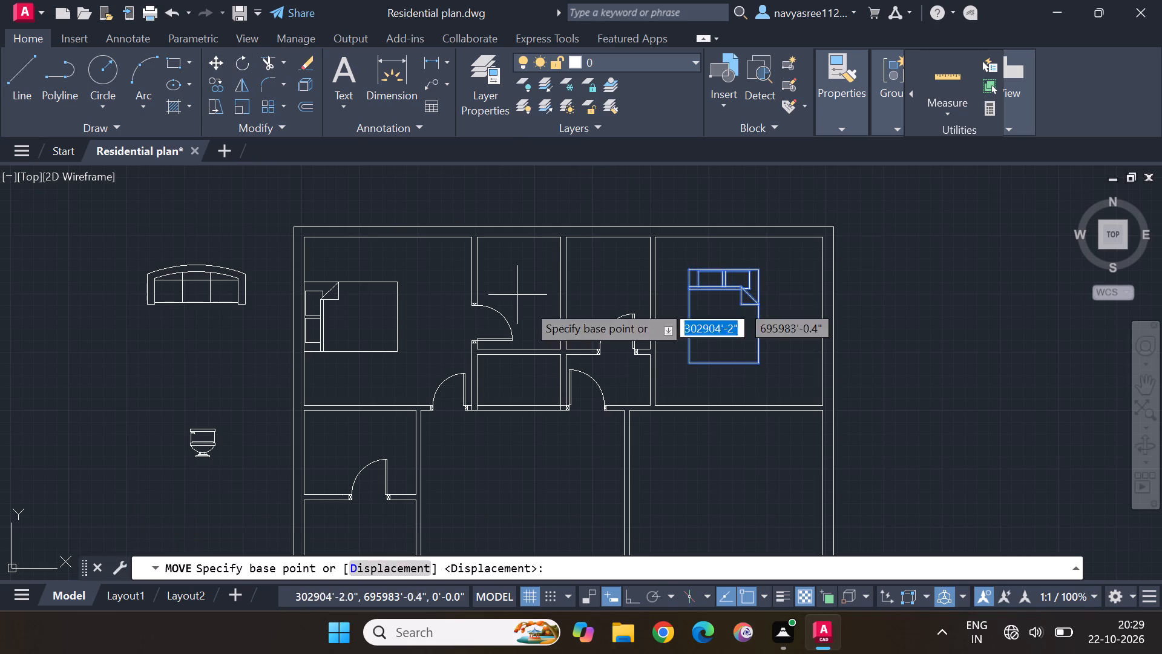
click(722, 362)
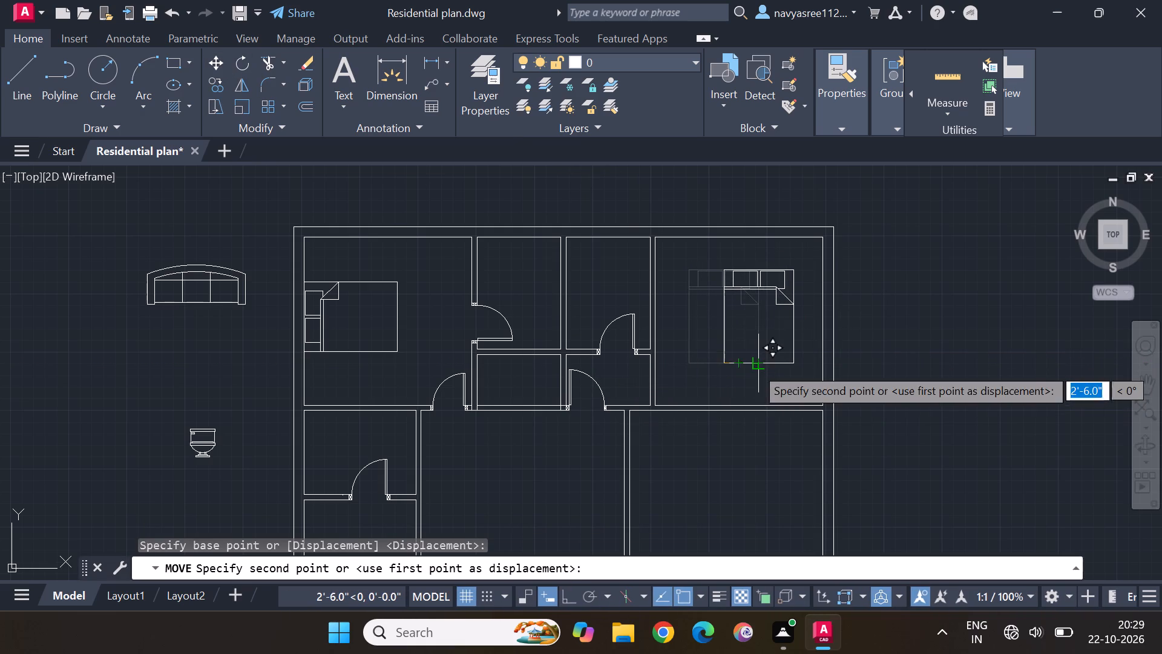
click(757, 366)
key(Escape)
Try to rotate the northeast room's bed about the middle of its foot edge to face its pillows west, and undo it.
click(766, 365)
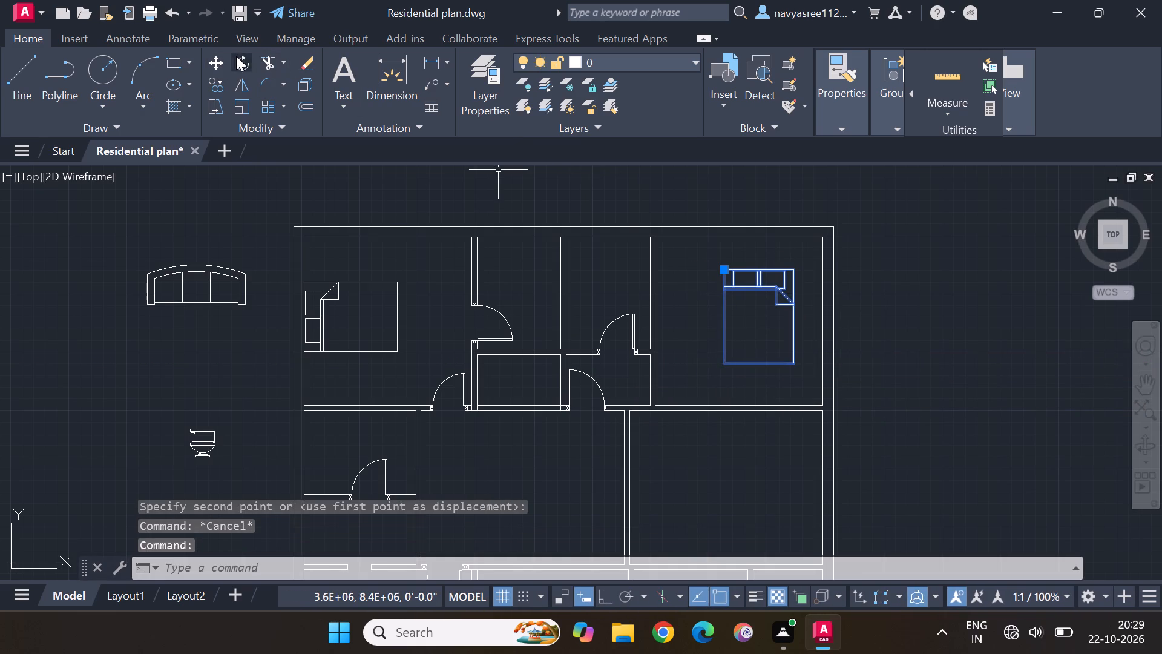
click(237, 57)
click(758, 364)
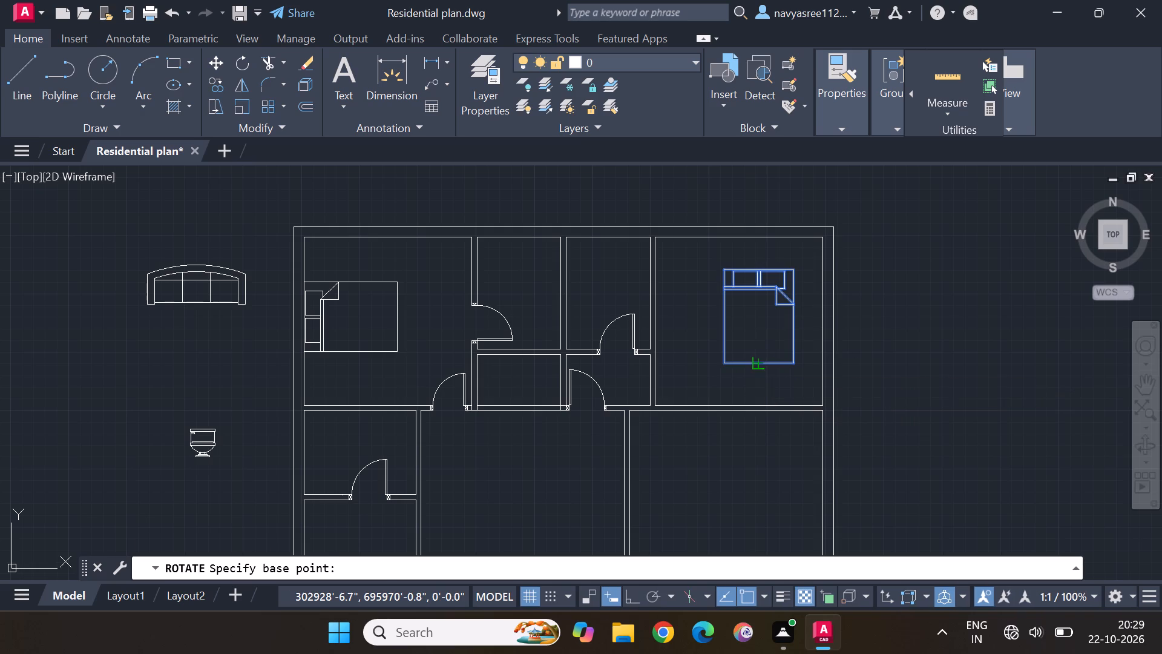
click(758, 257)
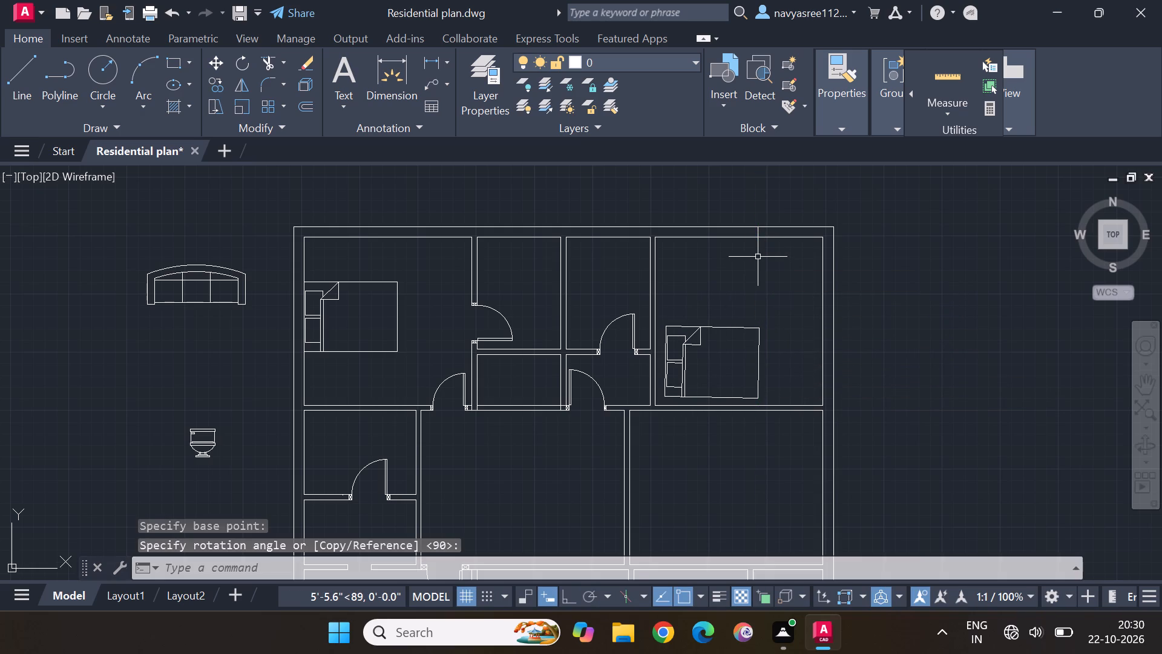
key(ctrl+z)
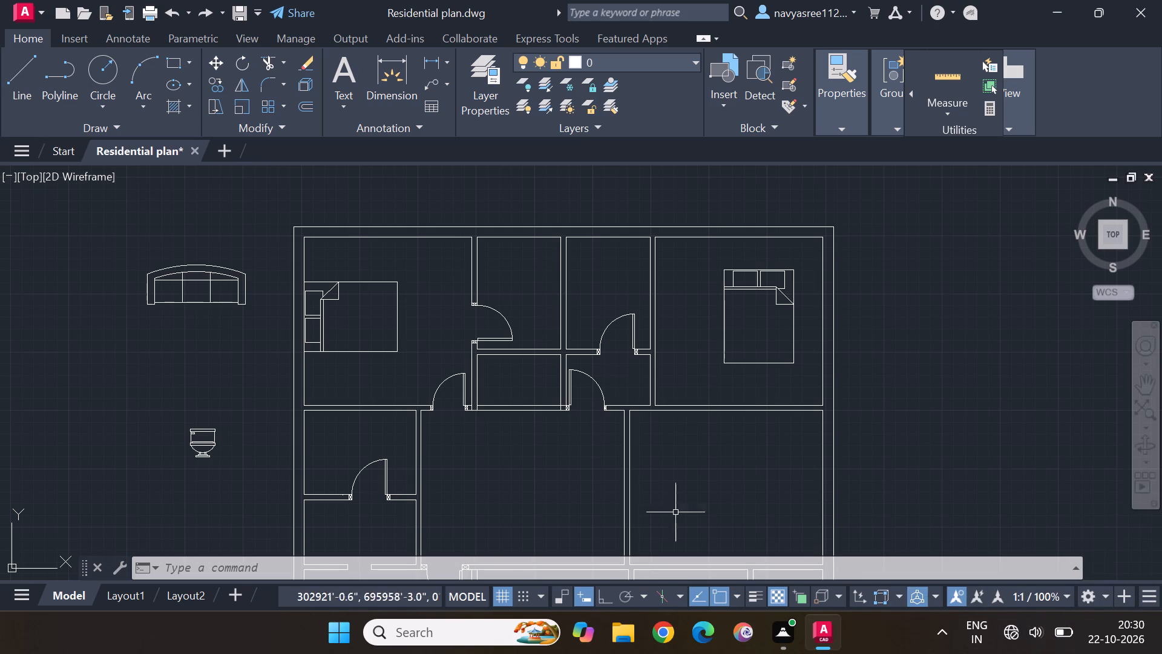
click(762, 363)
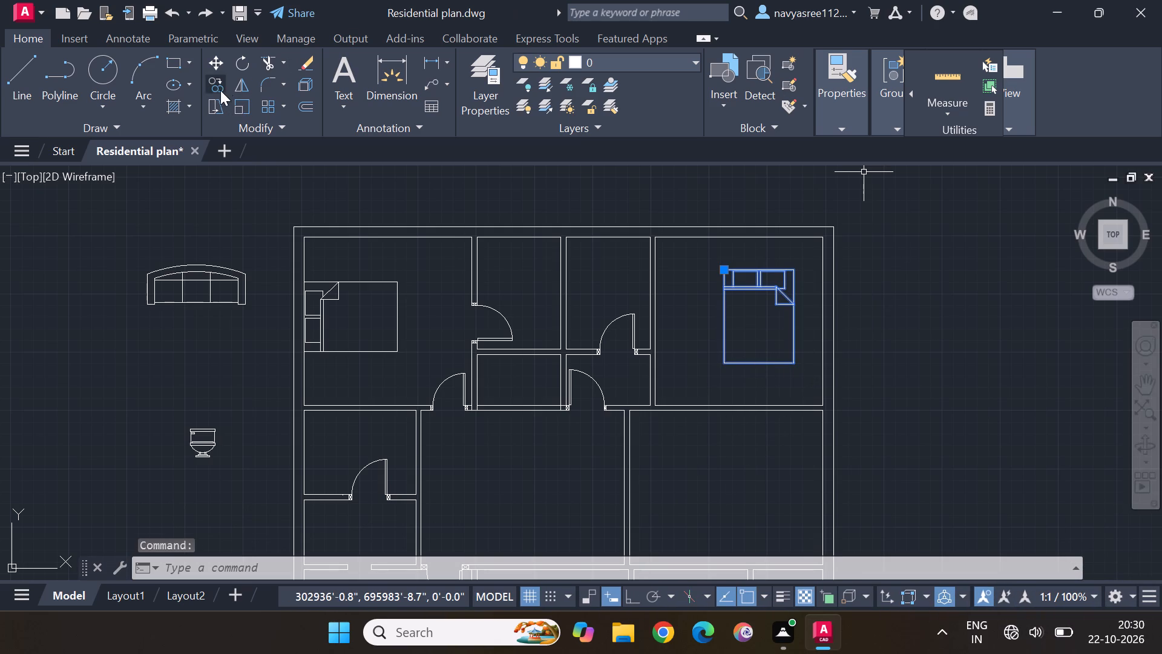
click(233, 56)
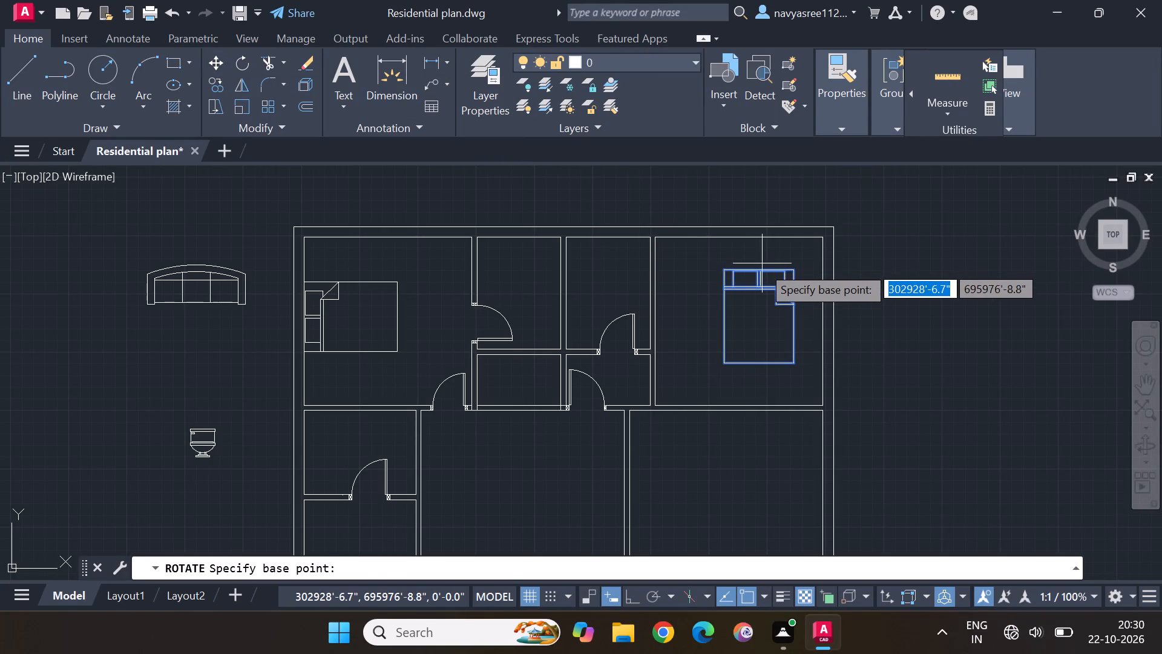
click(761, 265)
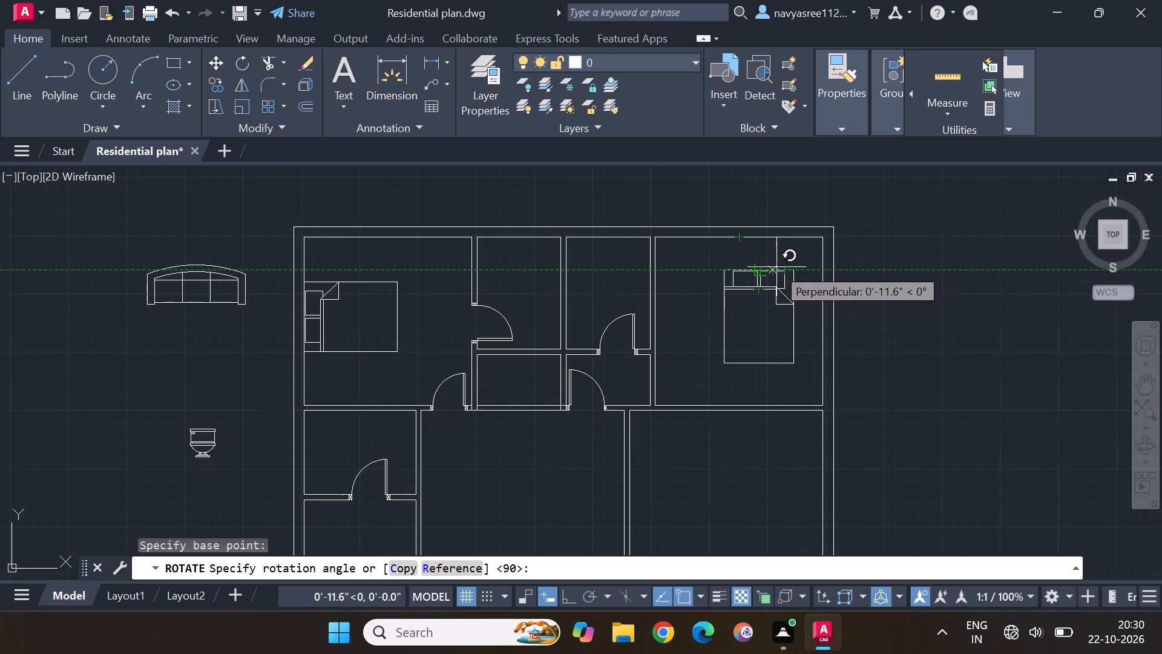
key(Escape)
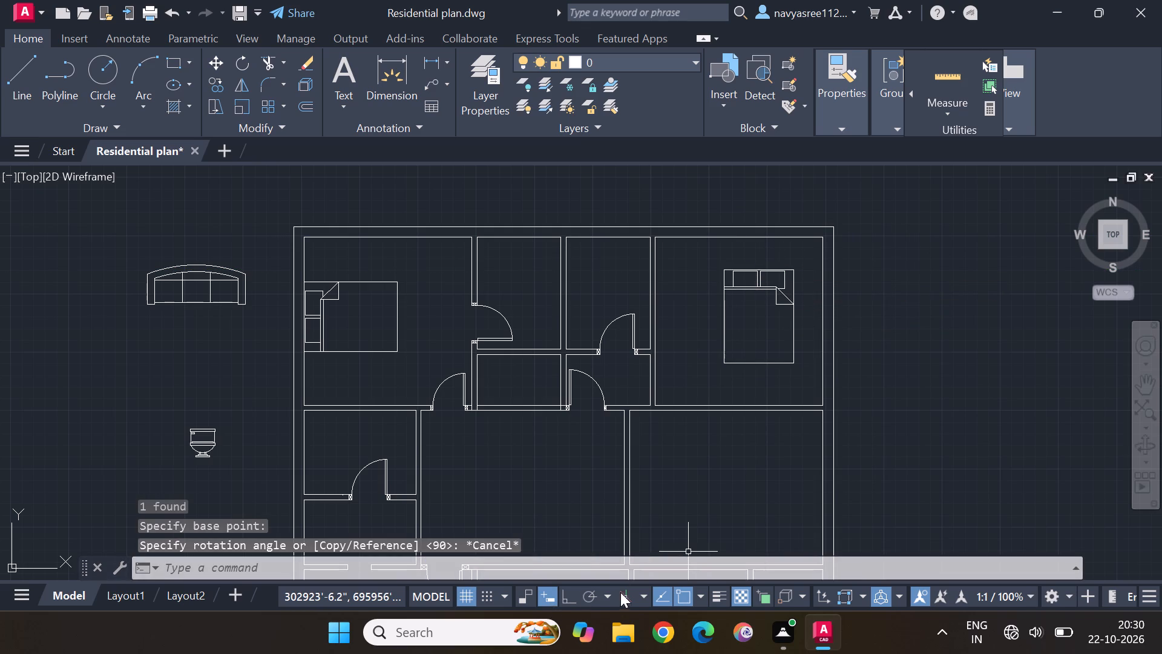
Turn on Ortho mode.
click(628, 590)
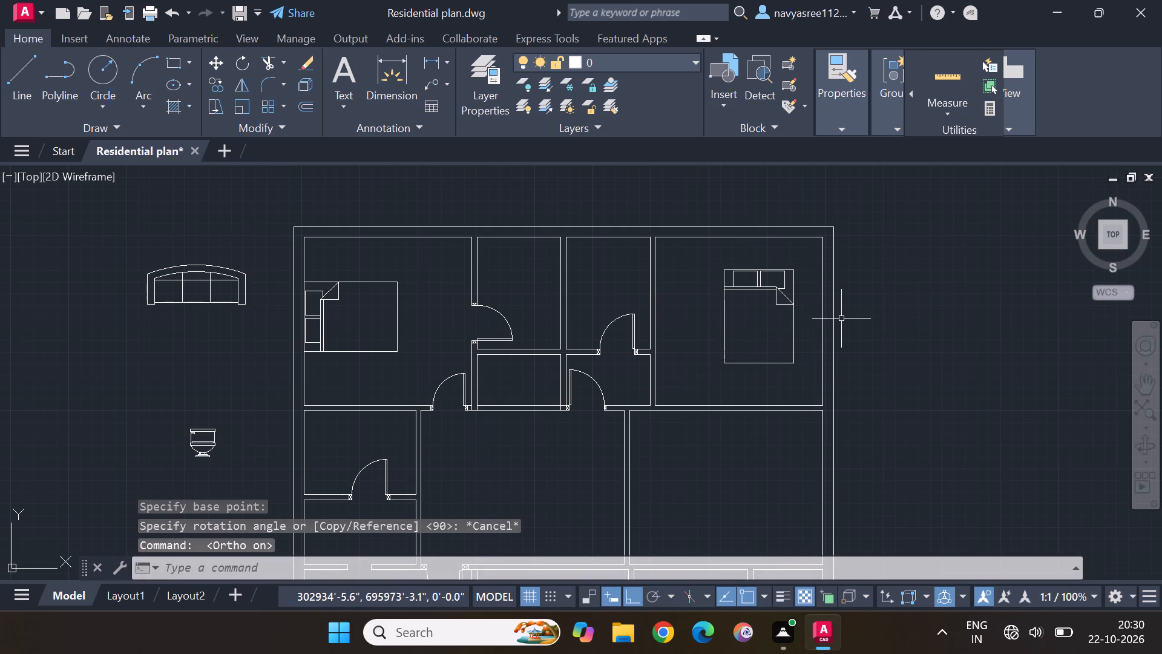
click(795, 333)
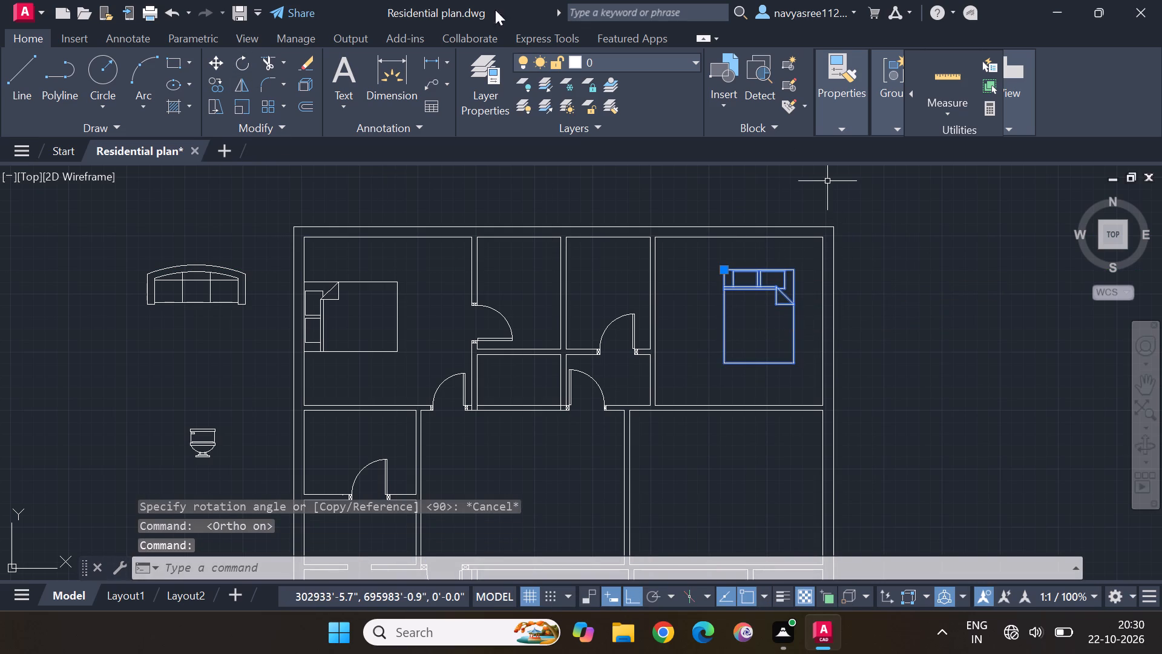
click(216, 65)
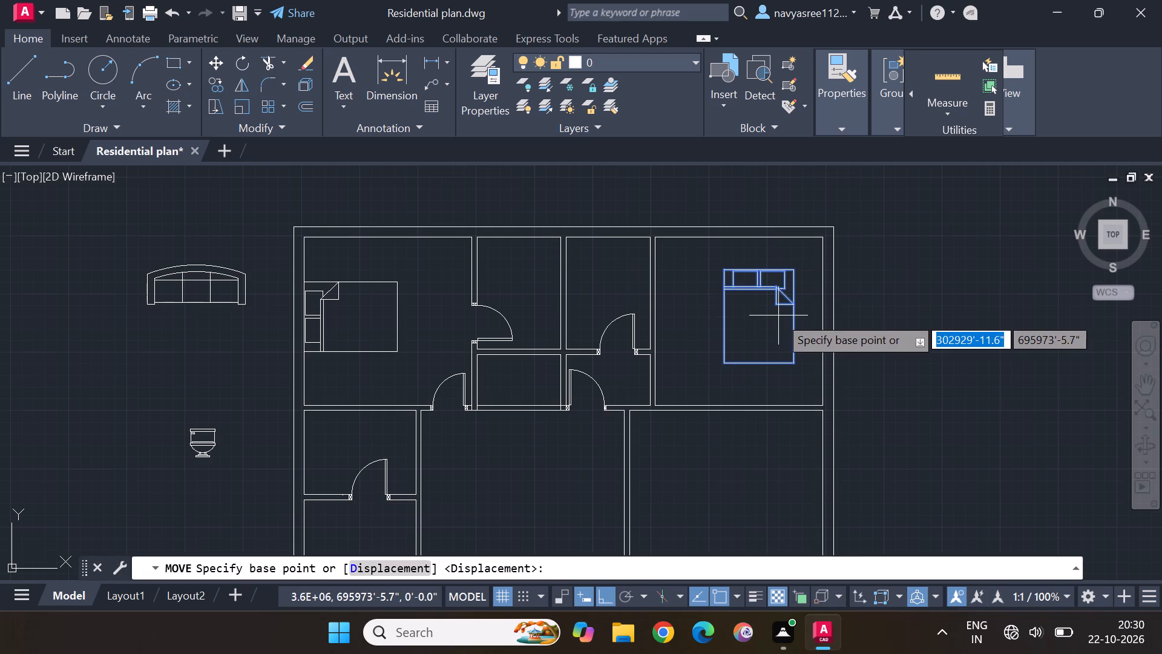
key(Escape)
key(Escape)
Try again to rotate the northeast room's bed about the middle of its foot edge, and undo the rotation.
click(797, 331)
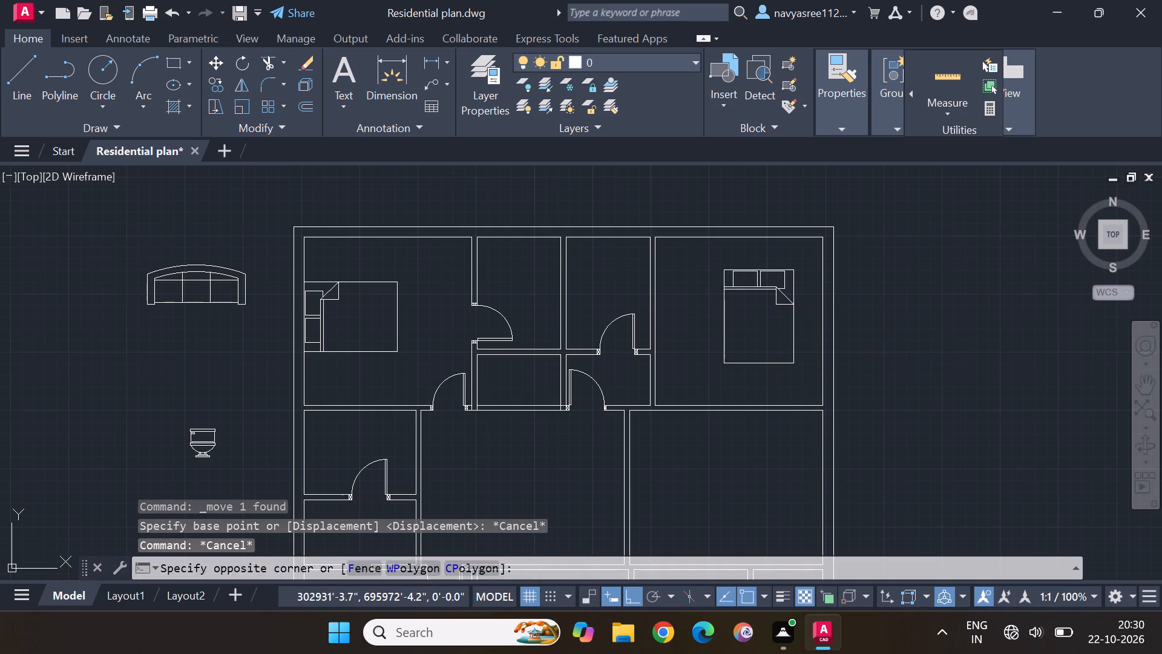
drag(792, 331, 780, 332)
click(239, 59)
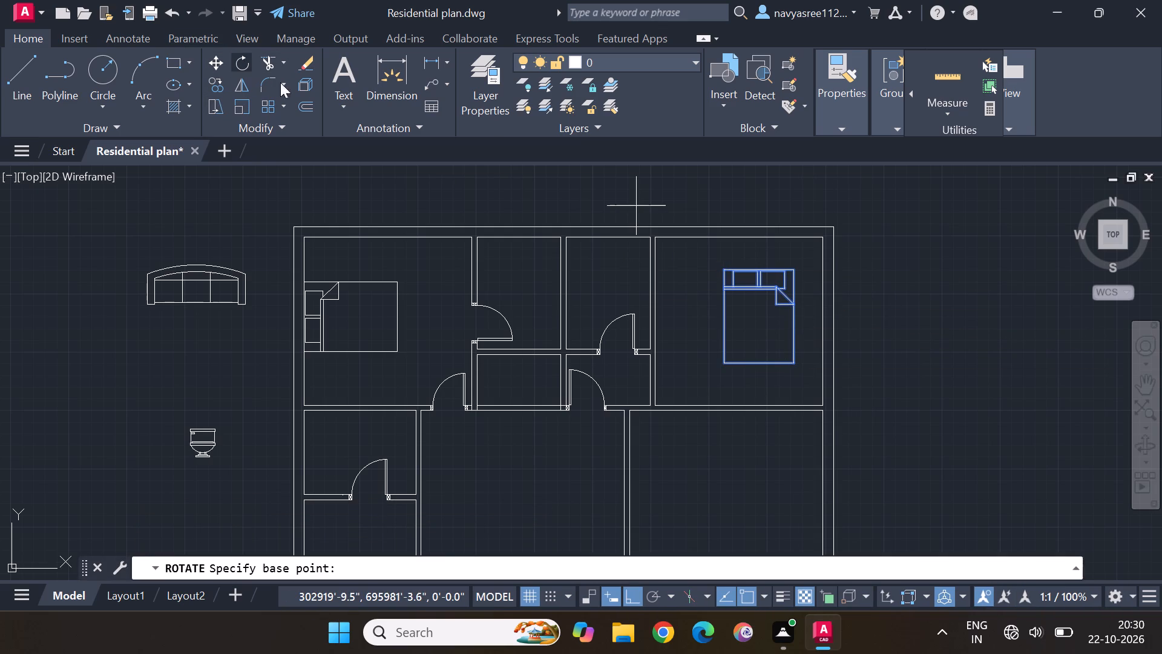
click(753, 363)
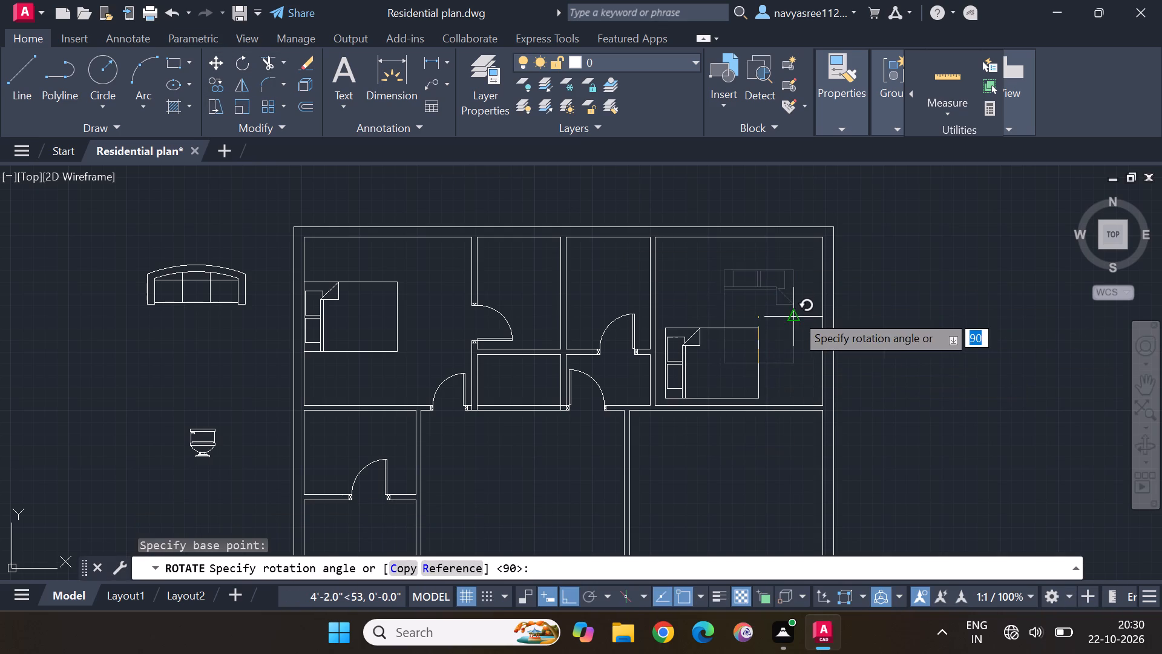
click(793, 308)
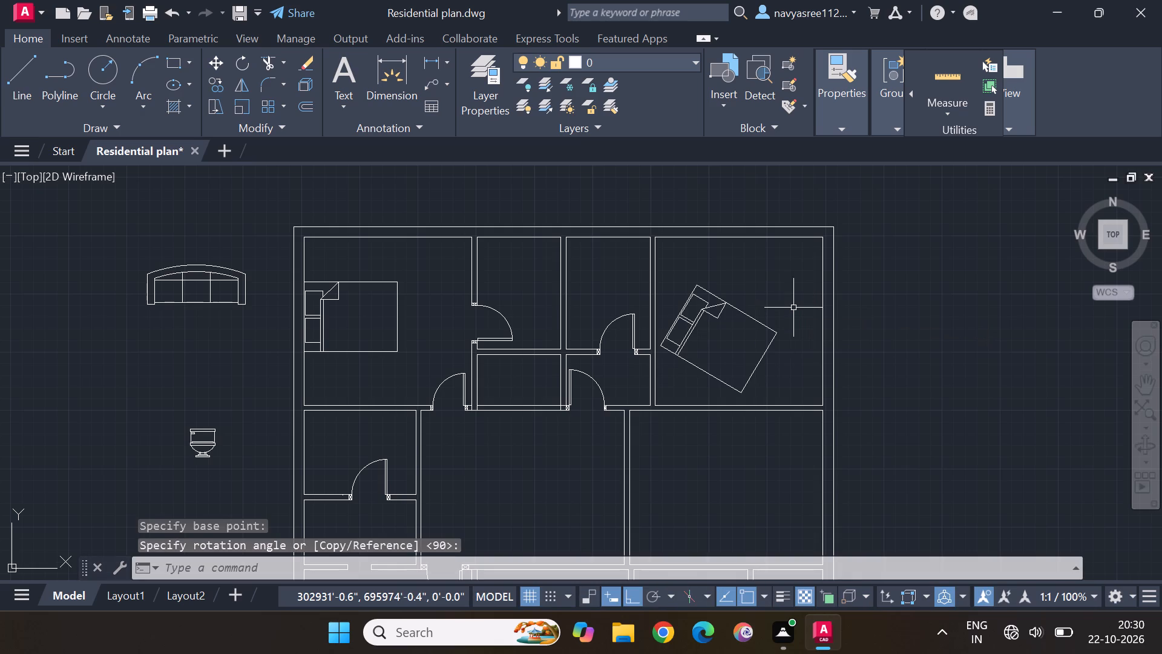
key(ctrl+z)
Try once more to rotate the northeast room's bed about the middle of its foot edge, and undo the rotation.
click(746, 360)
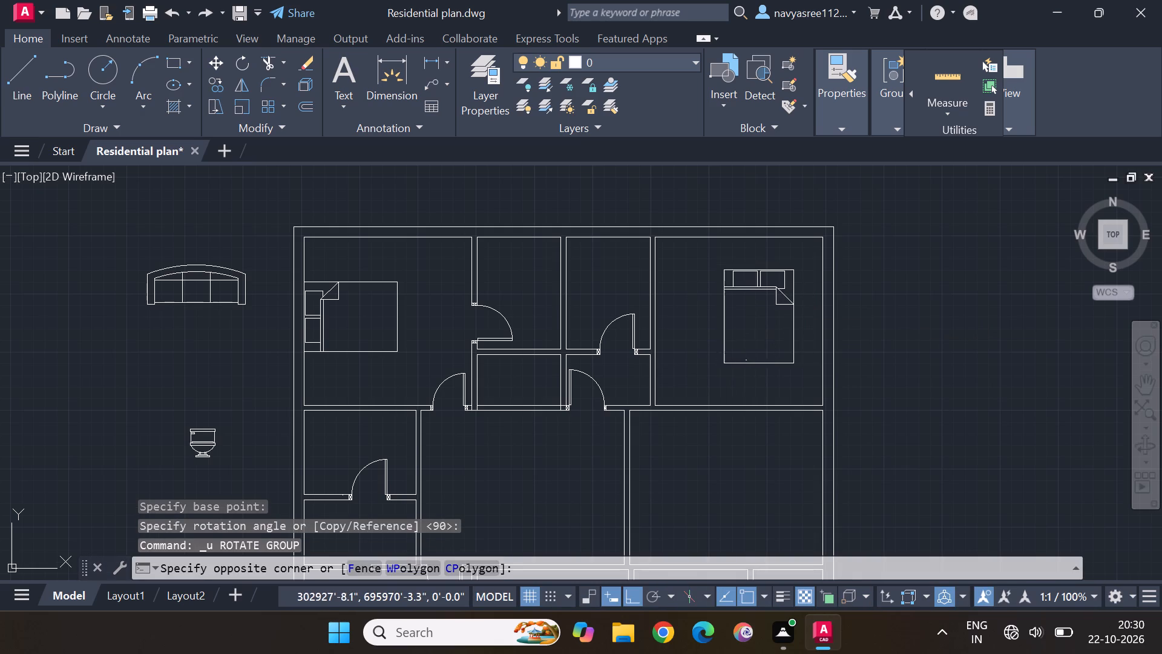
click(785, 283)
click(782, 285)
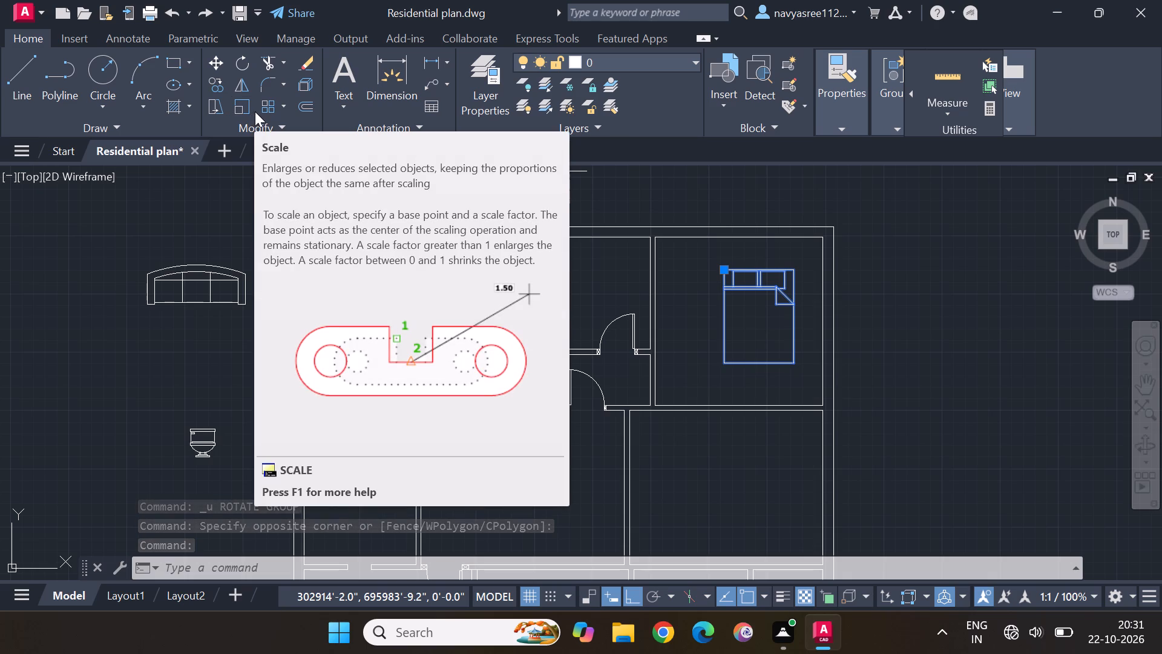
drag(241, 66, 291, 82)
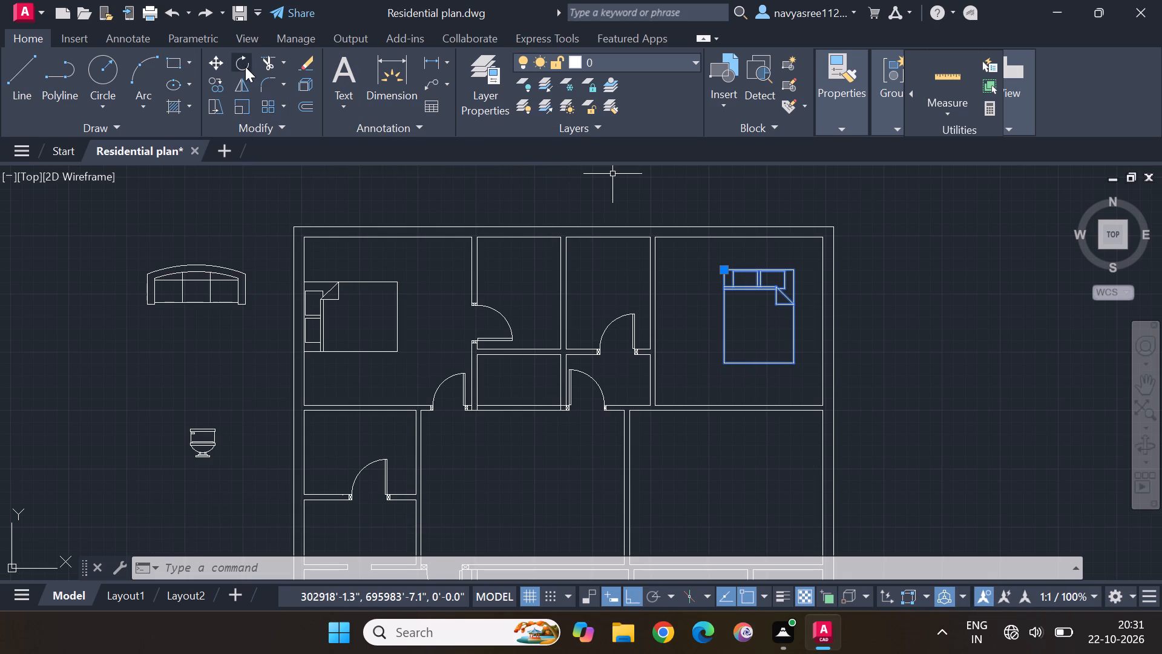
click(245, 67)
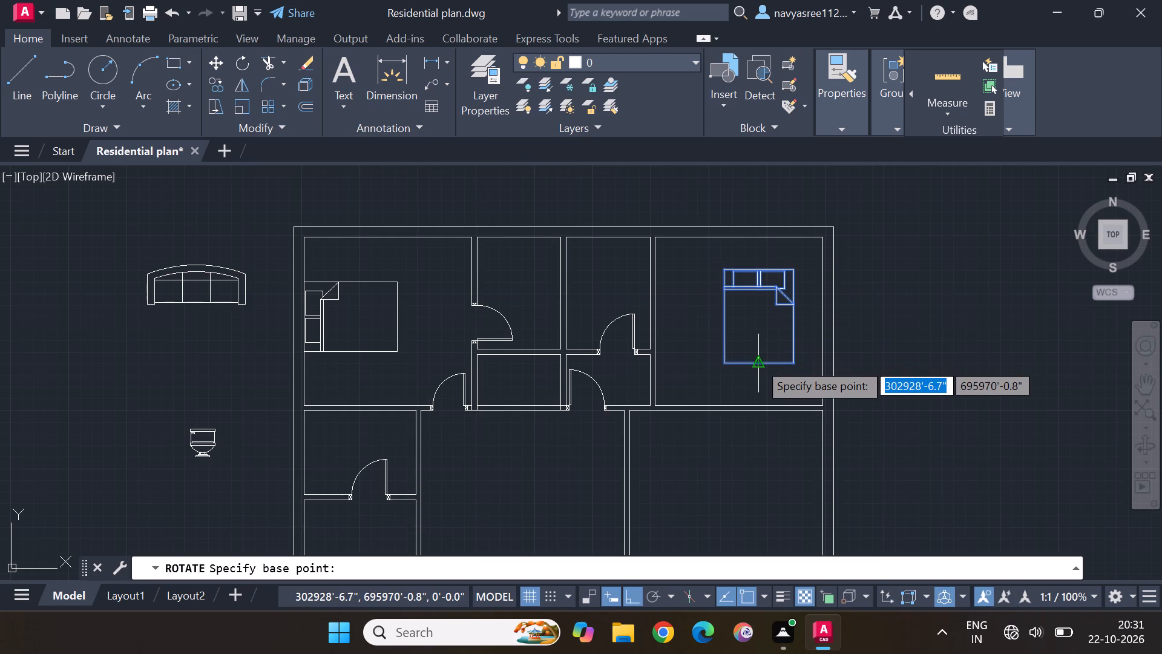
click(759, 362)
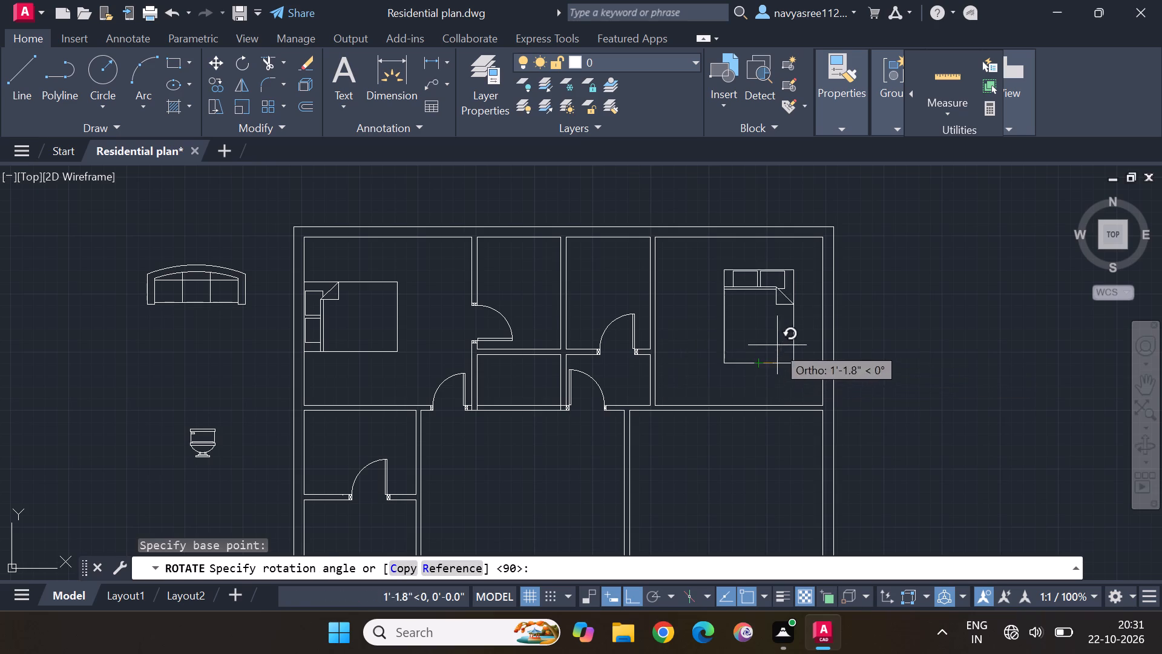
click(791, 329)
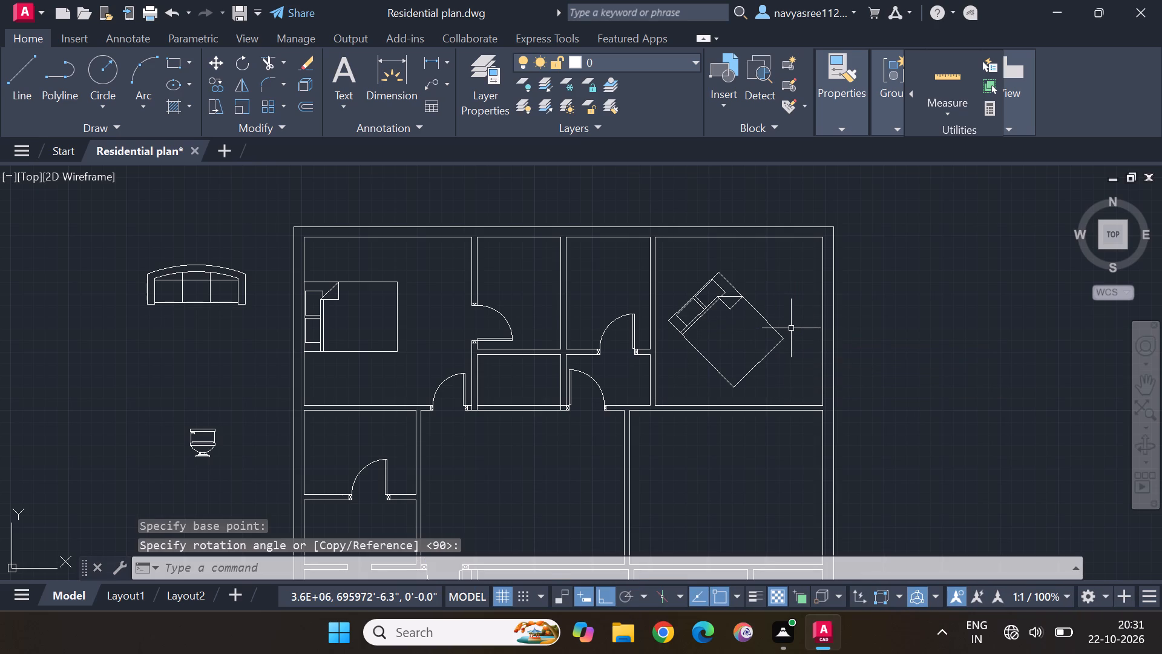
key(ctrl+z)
Rotate the northeast room's bed 90° about the middle of its foot edge so its pillows face west.
click(792, 320)
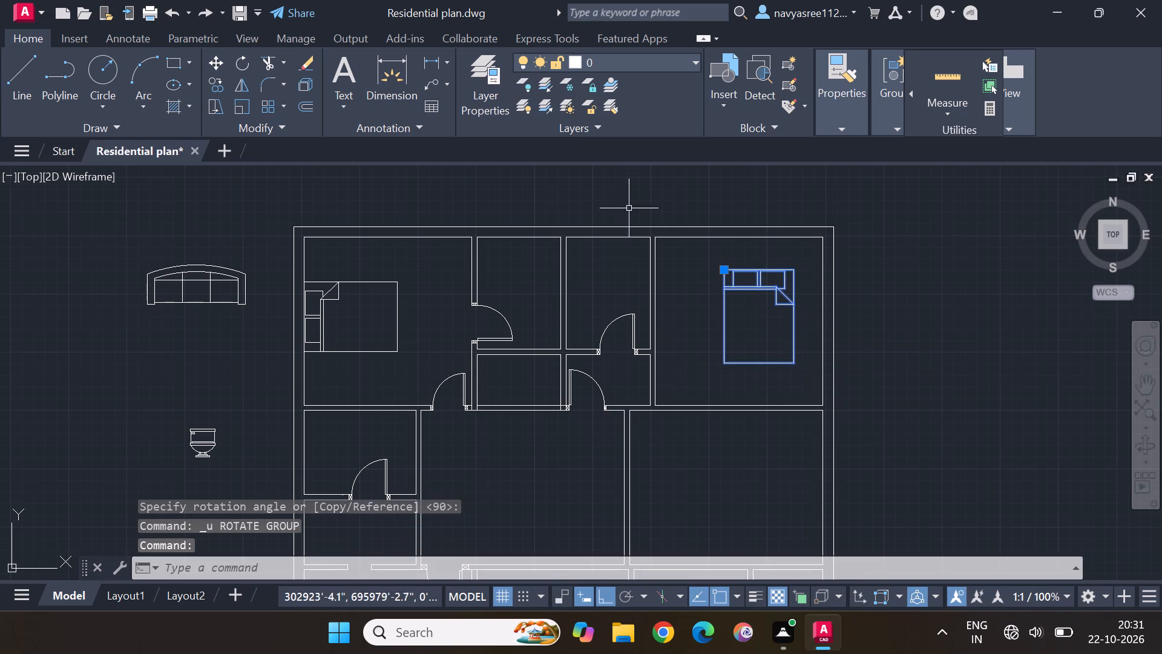
click(244, 66)
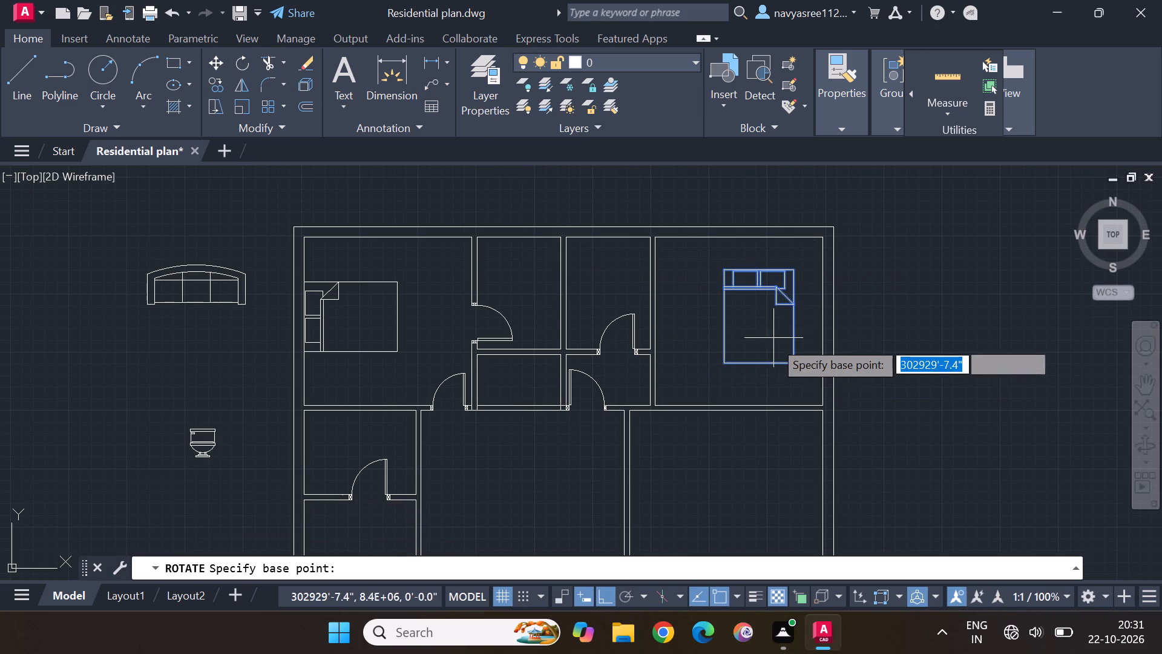
click(761, 360)
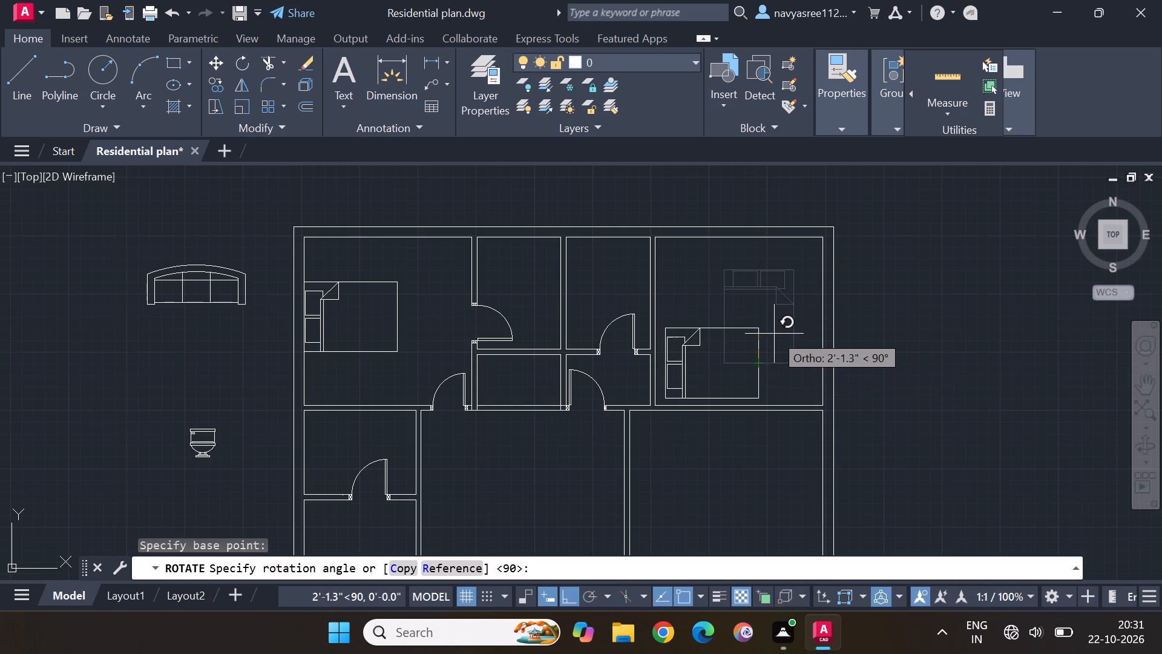
click(774, 334)
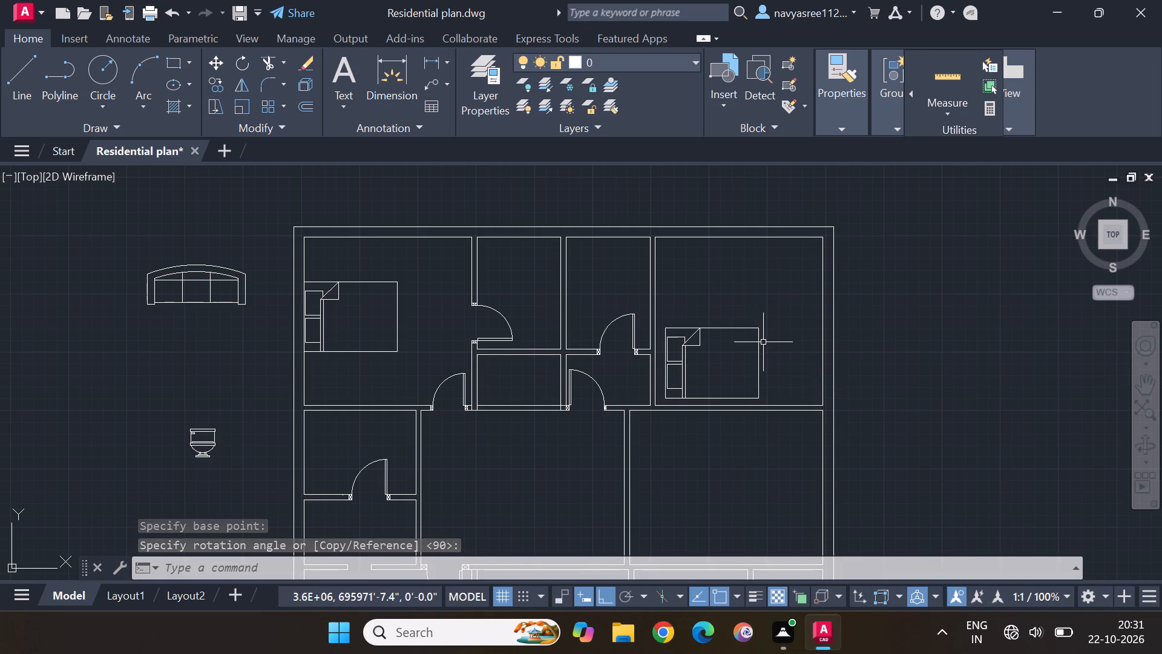
With Ortho off, move the northeast room's bed from the middle of its foot edge, about 5'-2" north and 9" west, against the west wall.
click(760, 349)
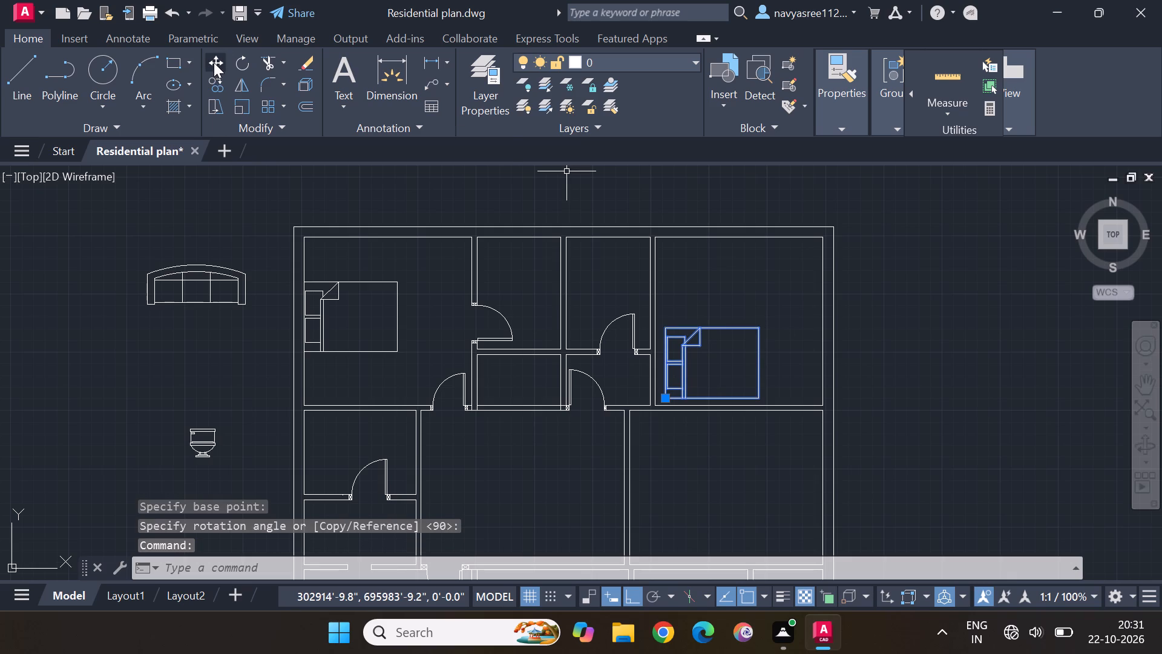
drag(214, 62, 224, 69)
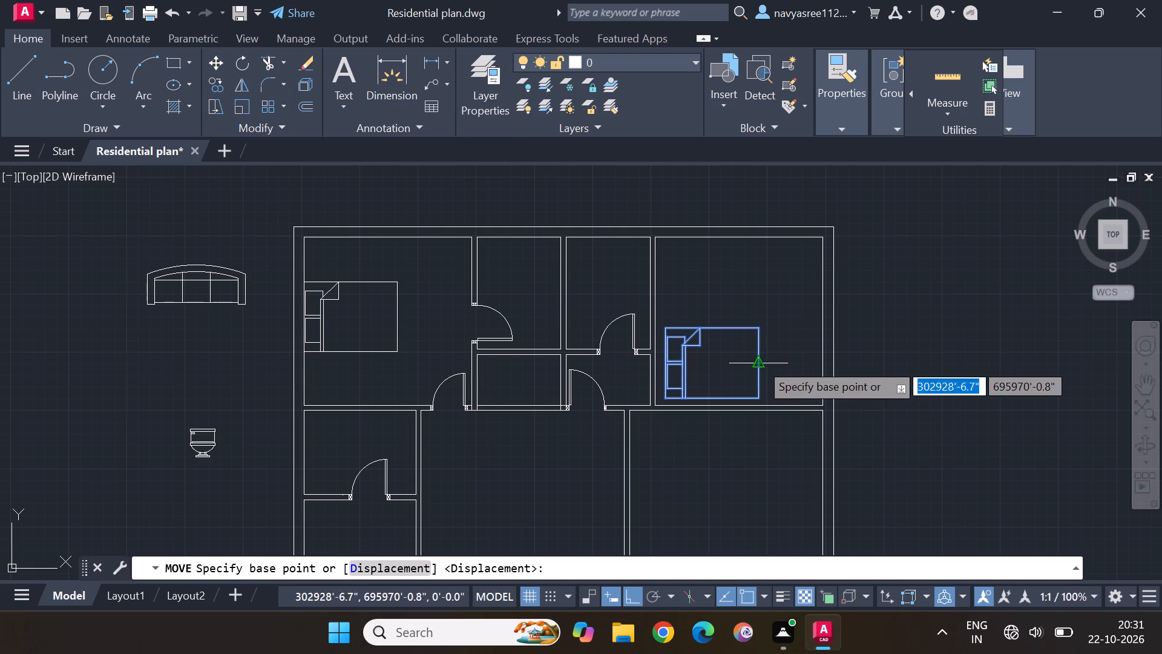
click(760, 362)
scroll(769, 319, up, 1)
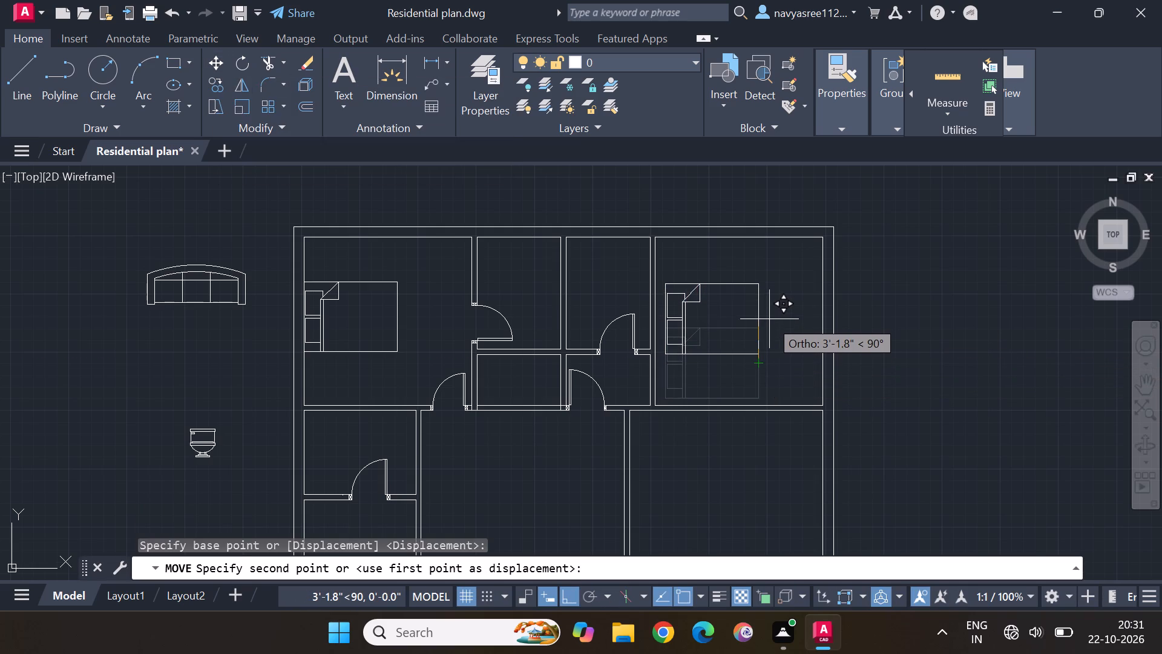
scroll(769, 319, up, 1)
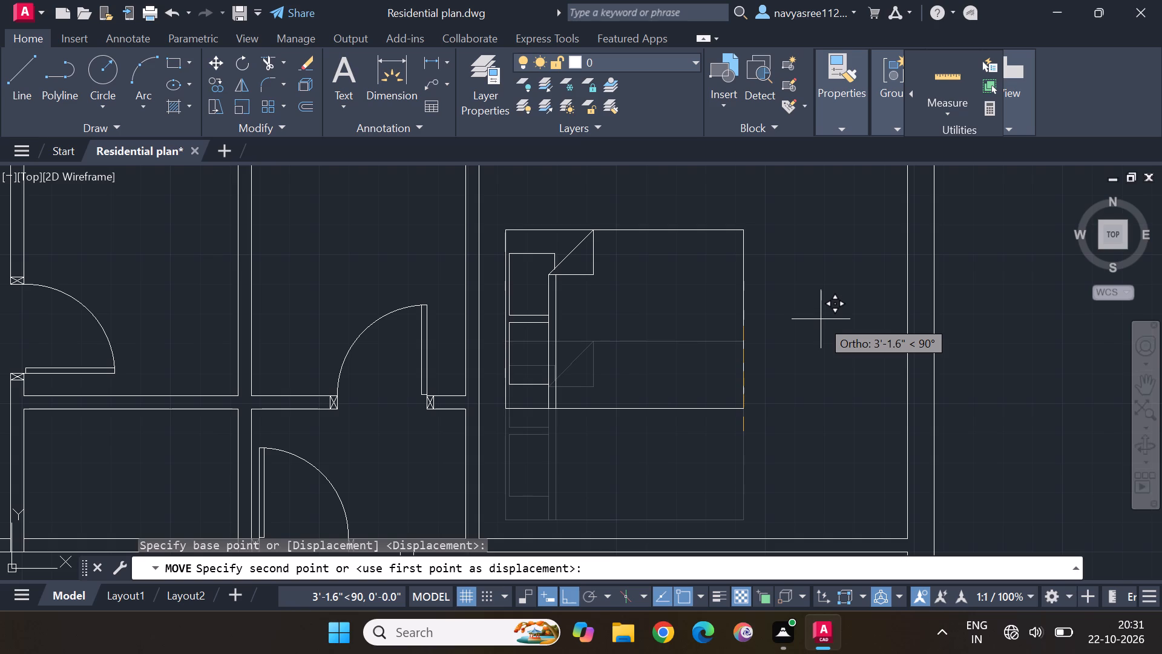
scroll(827, 310, down, 1)
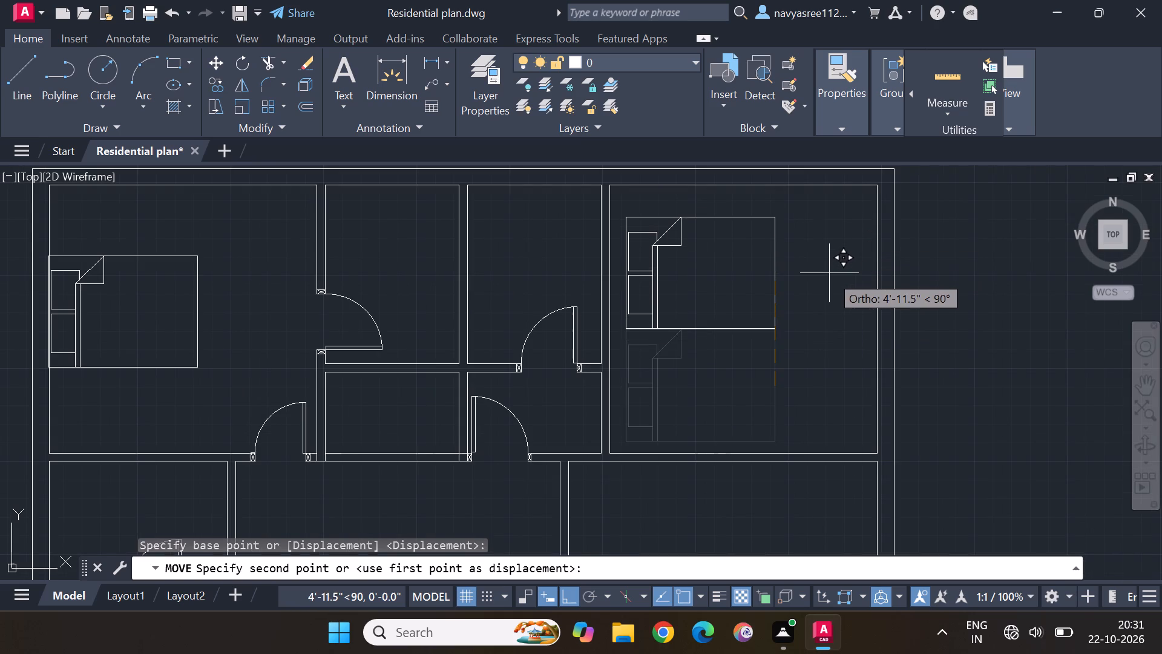
click(565, 598)
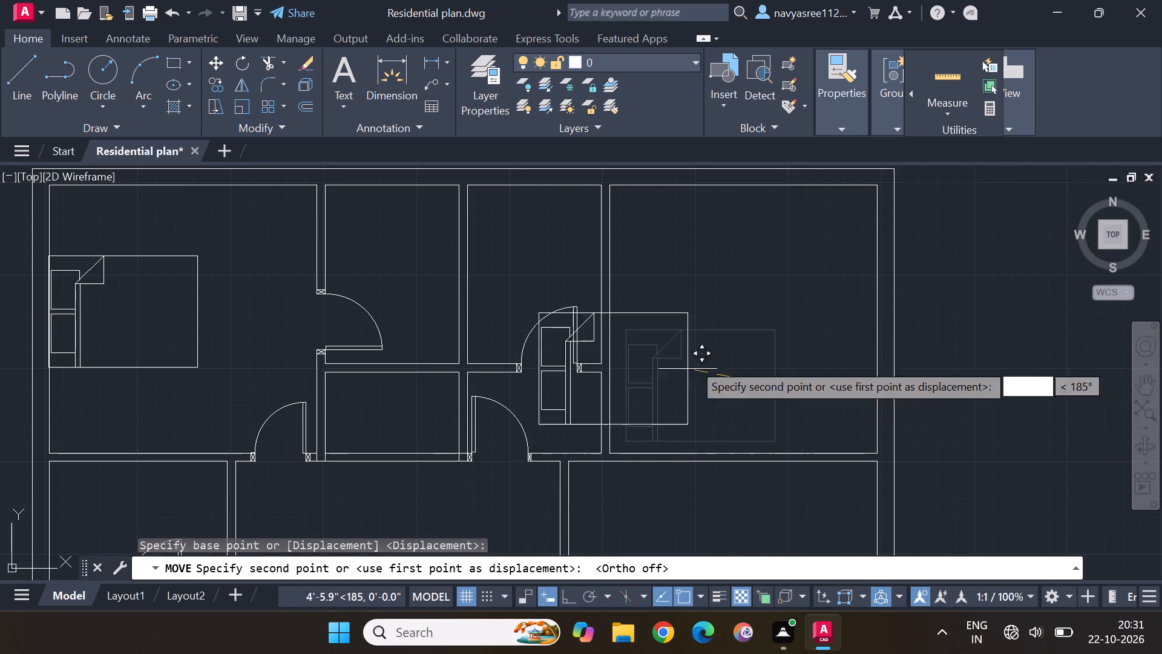
scroll(780, 277, up, 1)
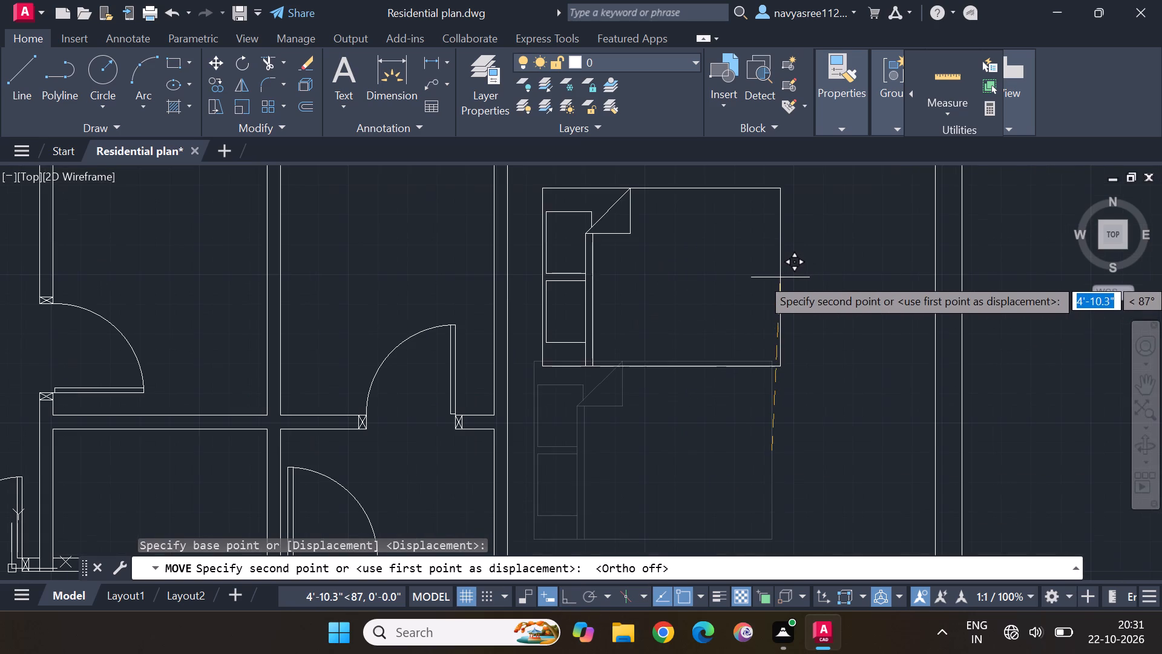
middle_drag(787, 367, 793, 434)
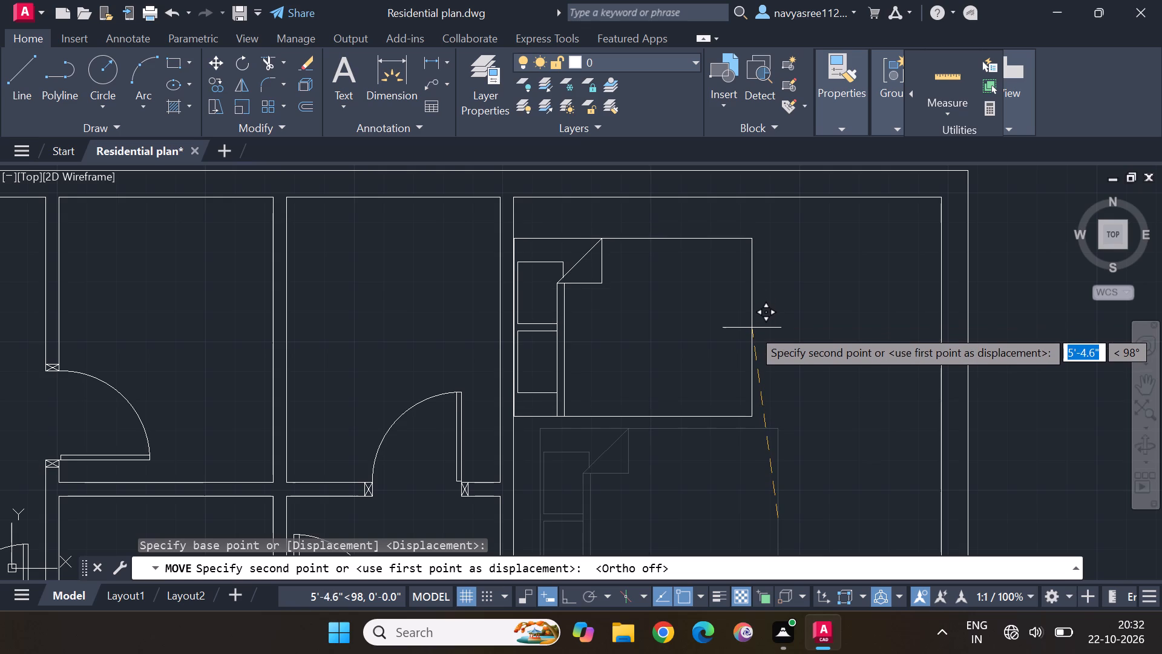
click(752, 333)
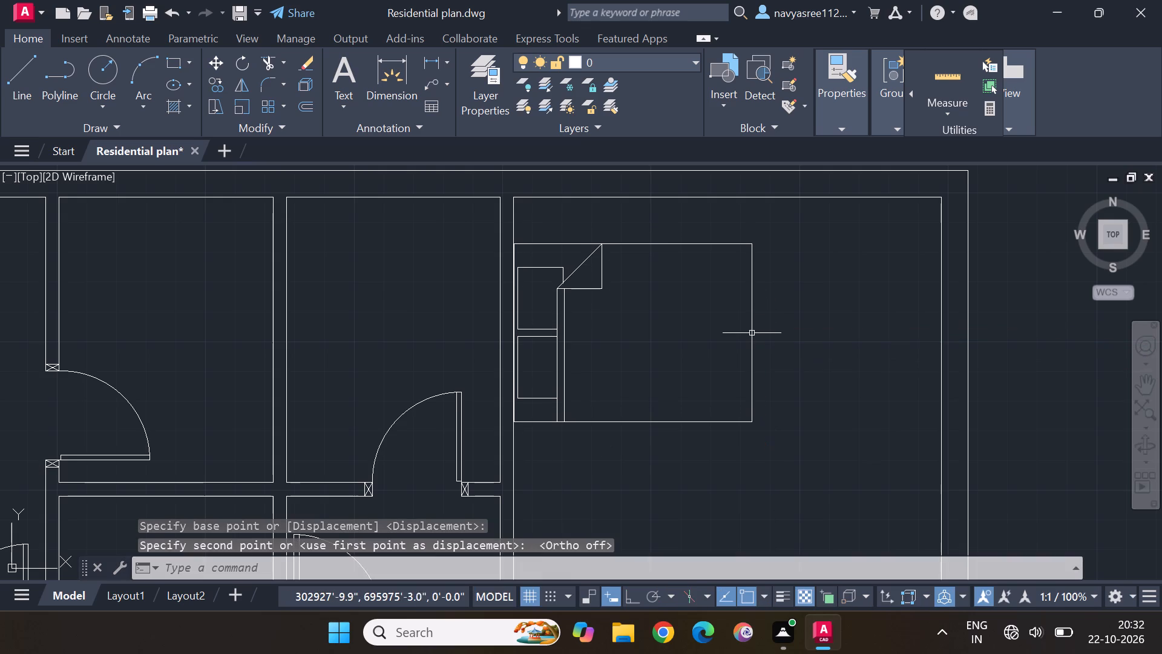
Move the northeast room's bed about 2" south along the west wall, using a base point on its lower edge.
scroll(605, 322, up, 2)
middle_drag(583, 329, 824, 309)
scroll(826, 304, down, 2)
click(792, 368)
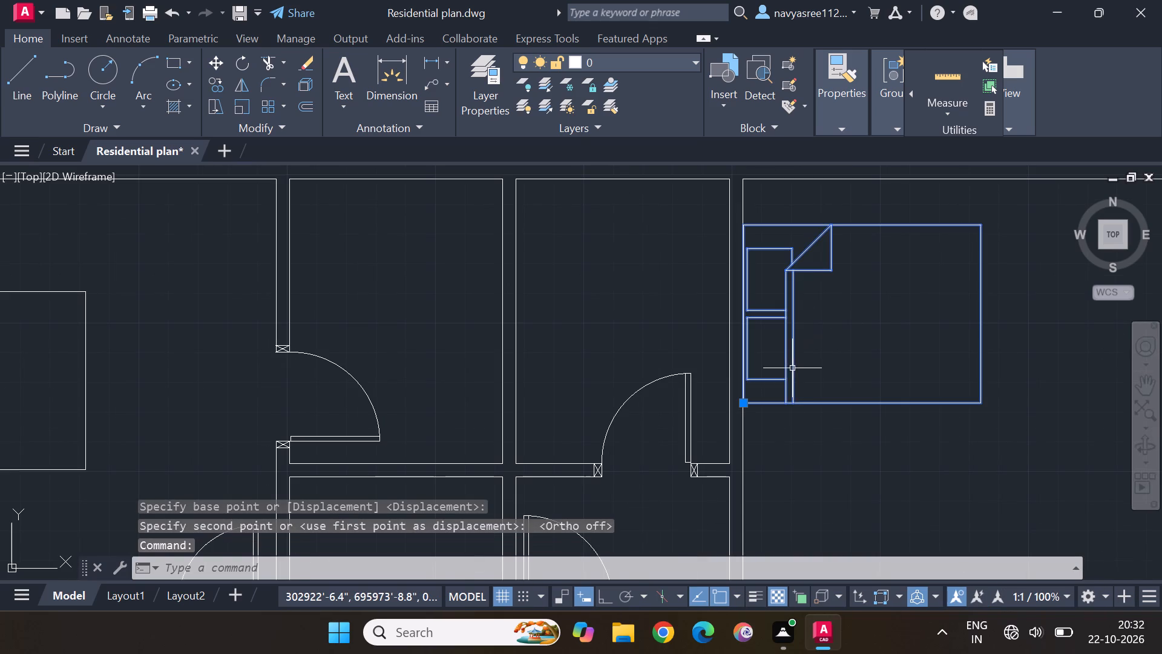
click(209, 60)
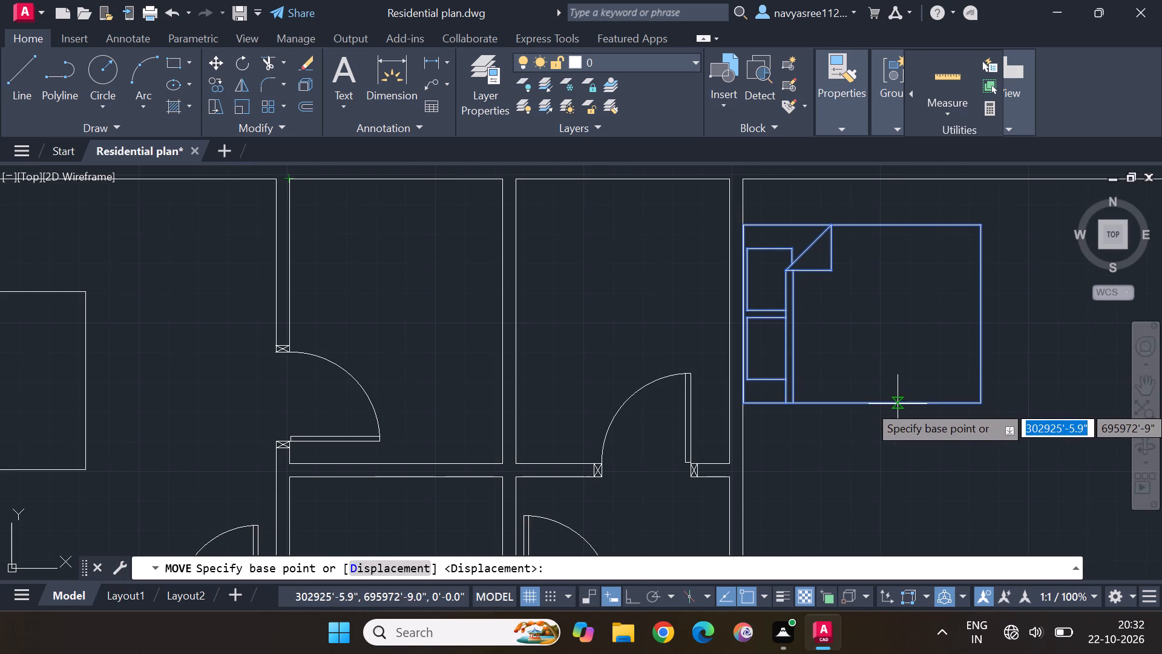
click(898, 404)
scroll(897, 399, up, 1)
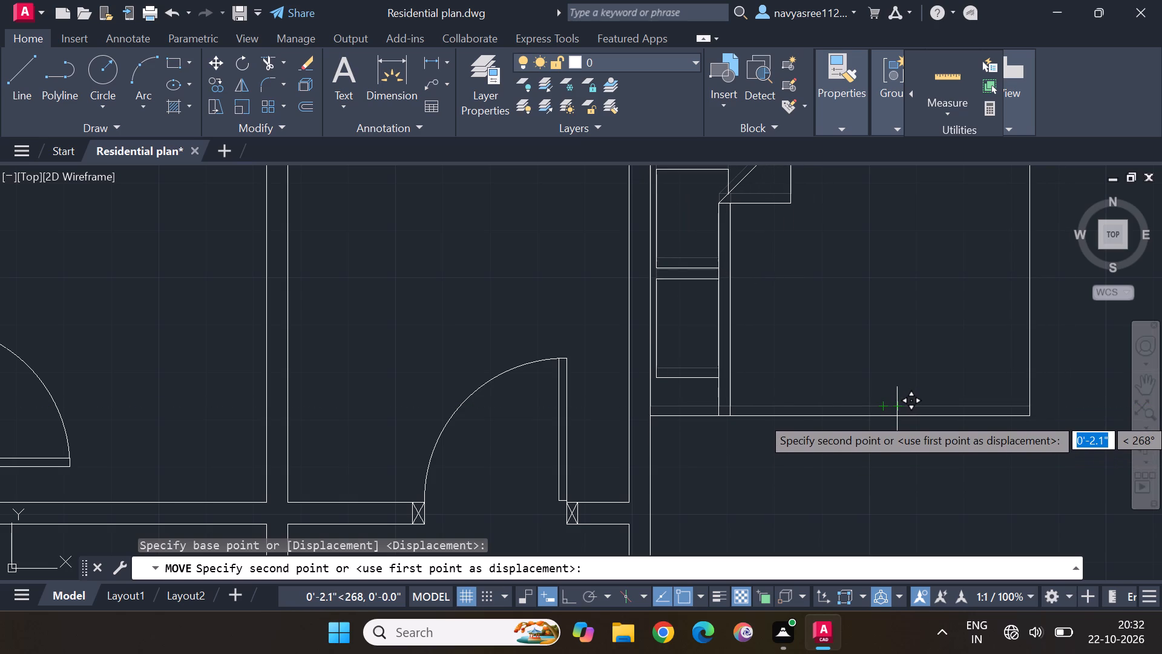
click(897, 416)
Copy the round lamp block from outside the plan to both sides of the northeast room's bed, north and south of its pillow end.
scroll(915, 392, down, 2)
scroll(915, 392, up, 1)
scroll(913, 393, down, 1)
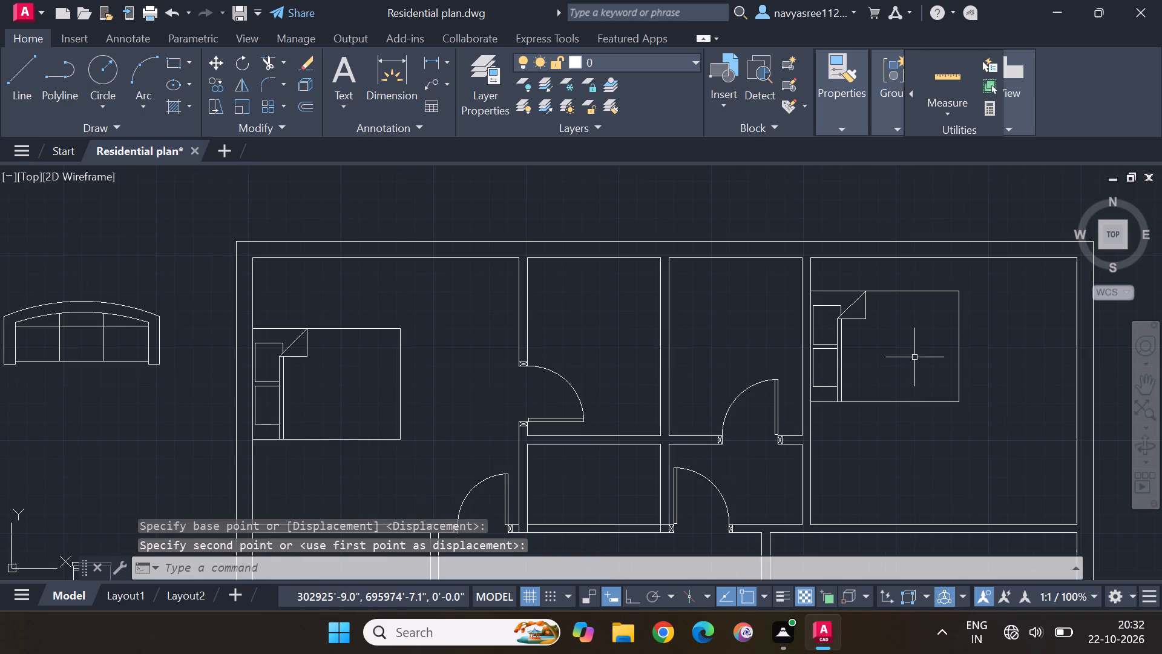
middle_drag(915, 358, 887, 422)
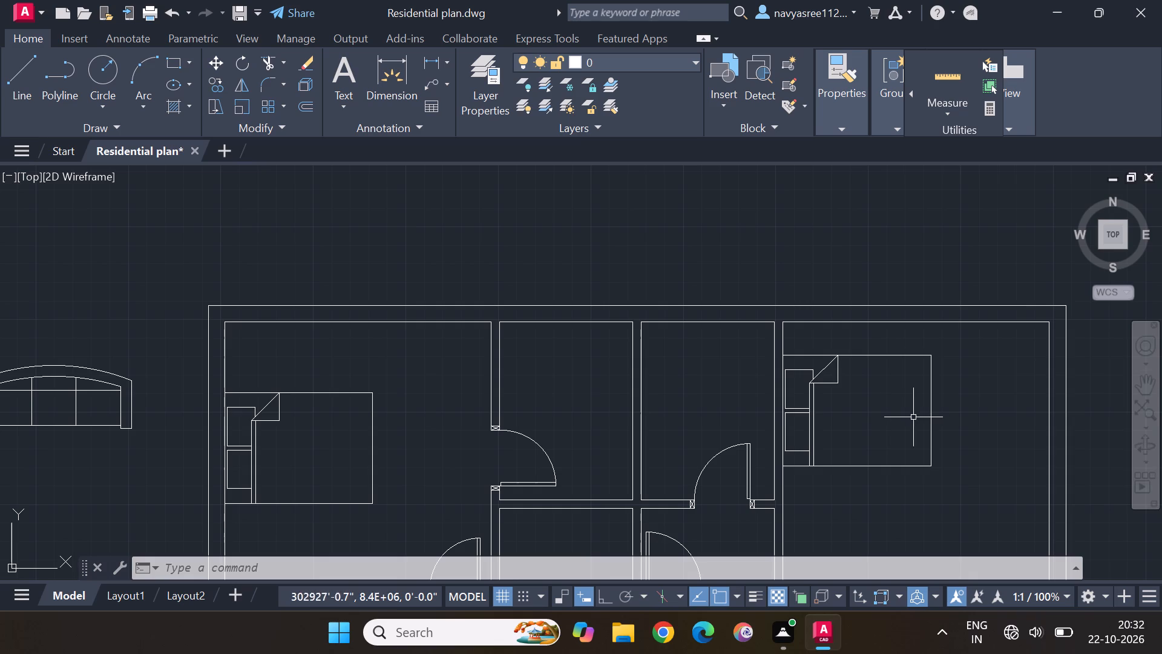
scroll(942, 413, down, 2)
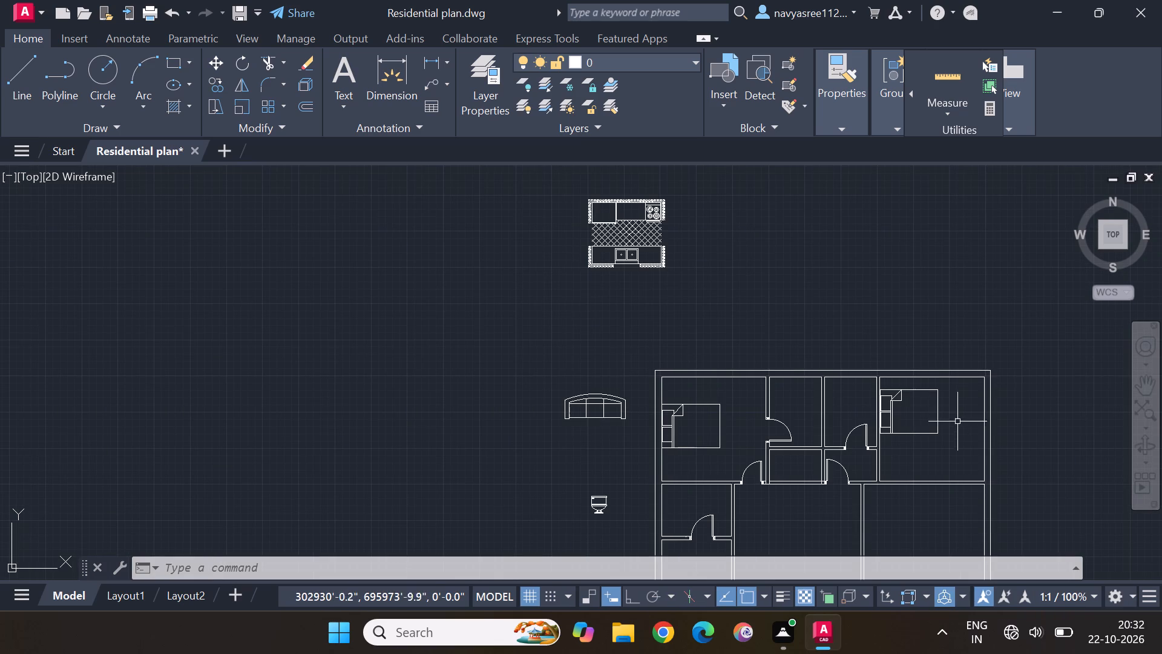
middle_drag(950, 438, 799, 401)
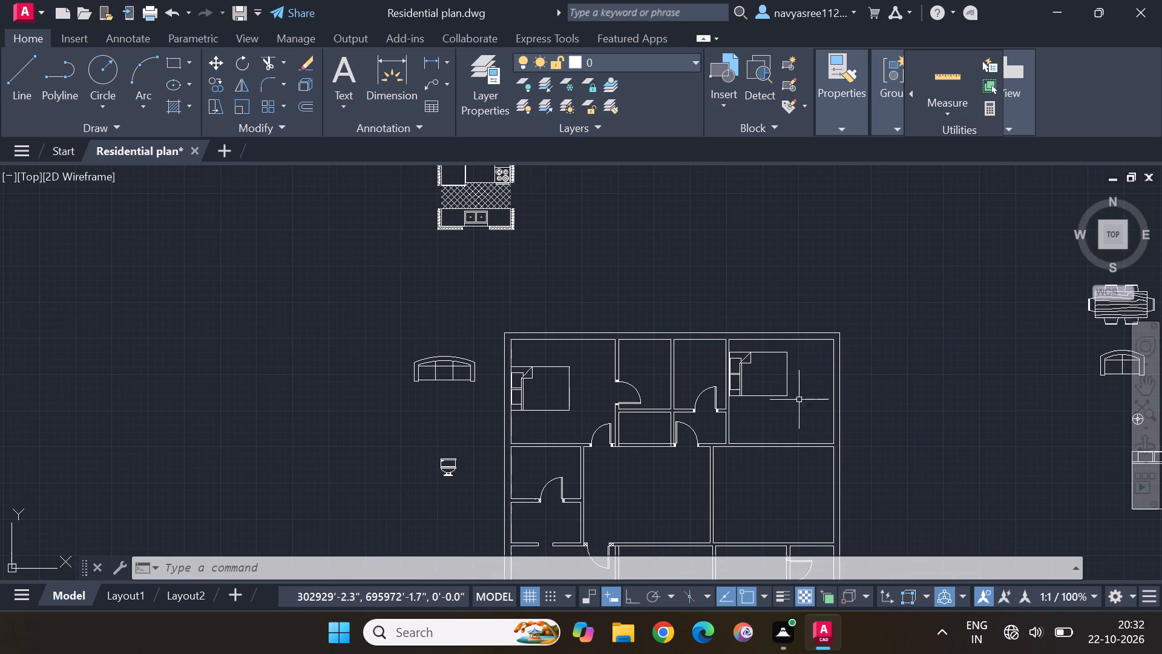
scroll(926, 366, down, 1)
scroll(1101, 411, up, 2)
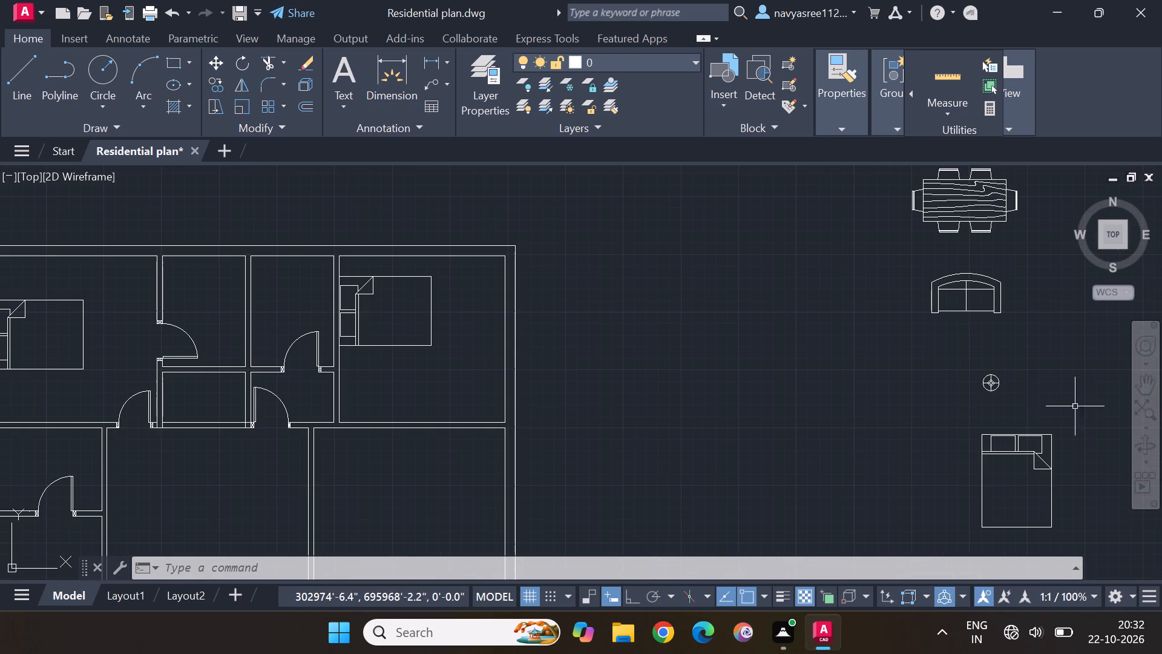
drag(1004, 397, 1038, 358)
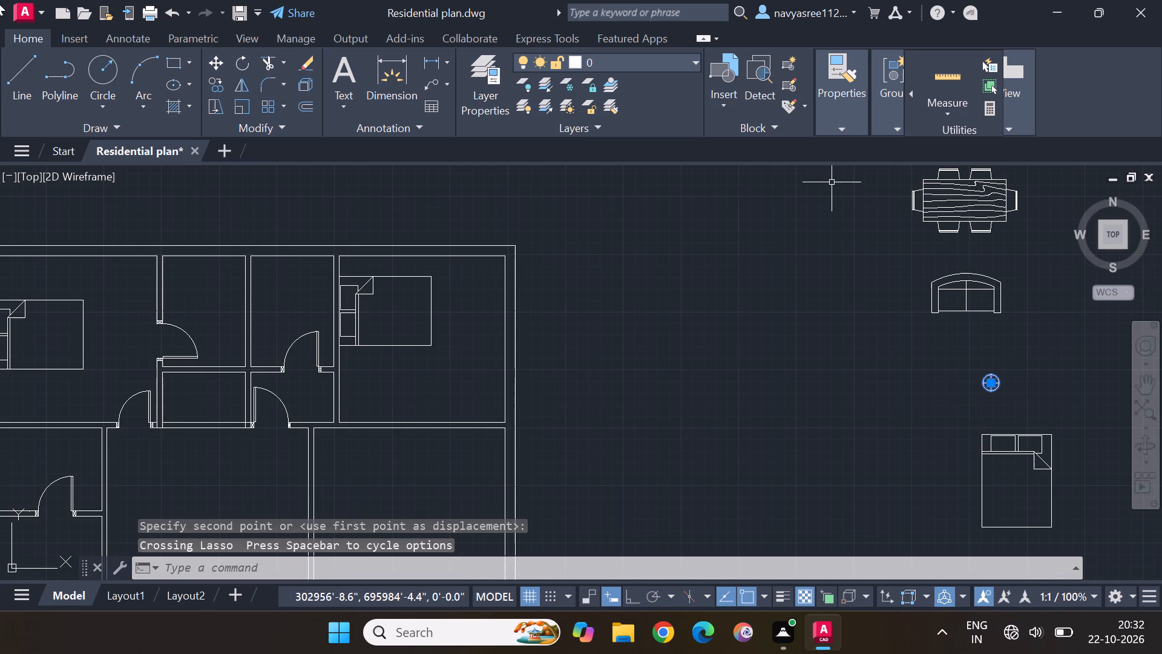
click(221, 81)
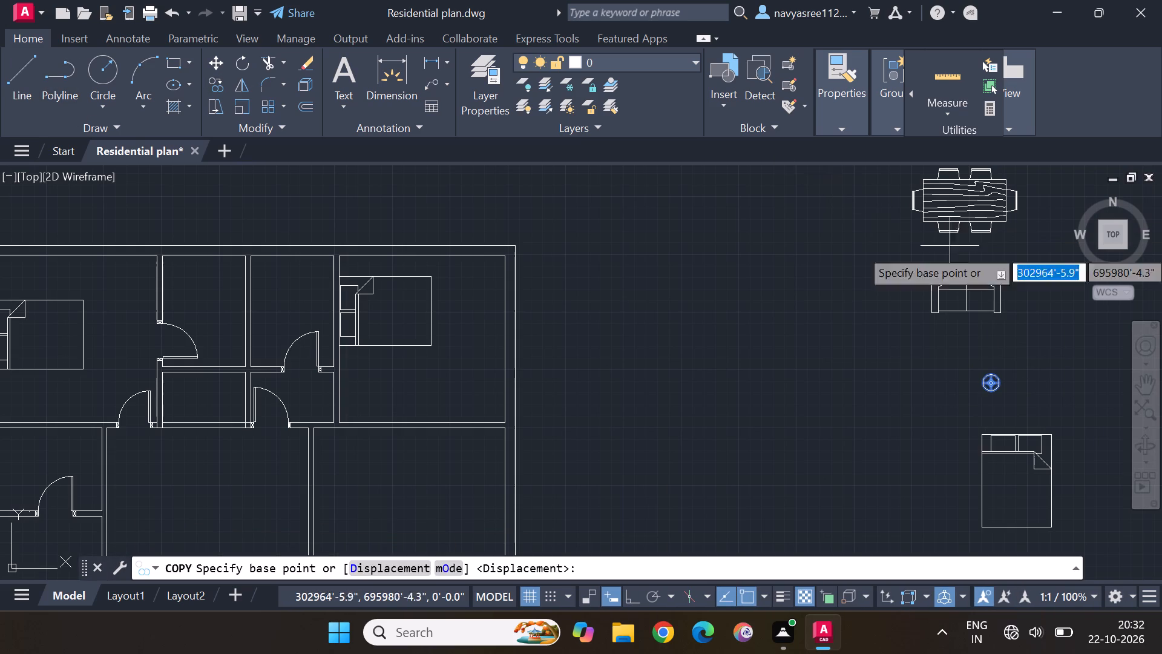
click(991, 386)
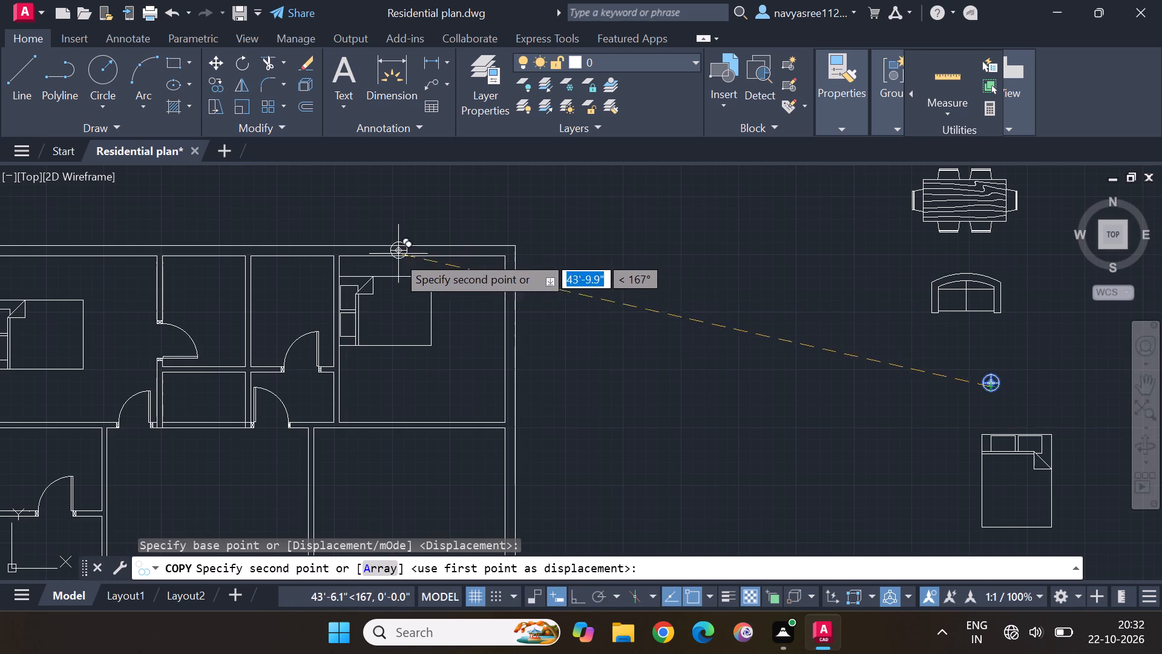
scroll(322, 258, up, 3)
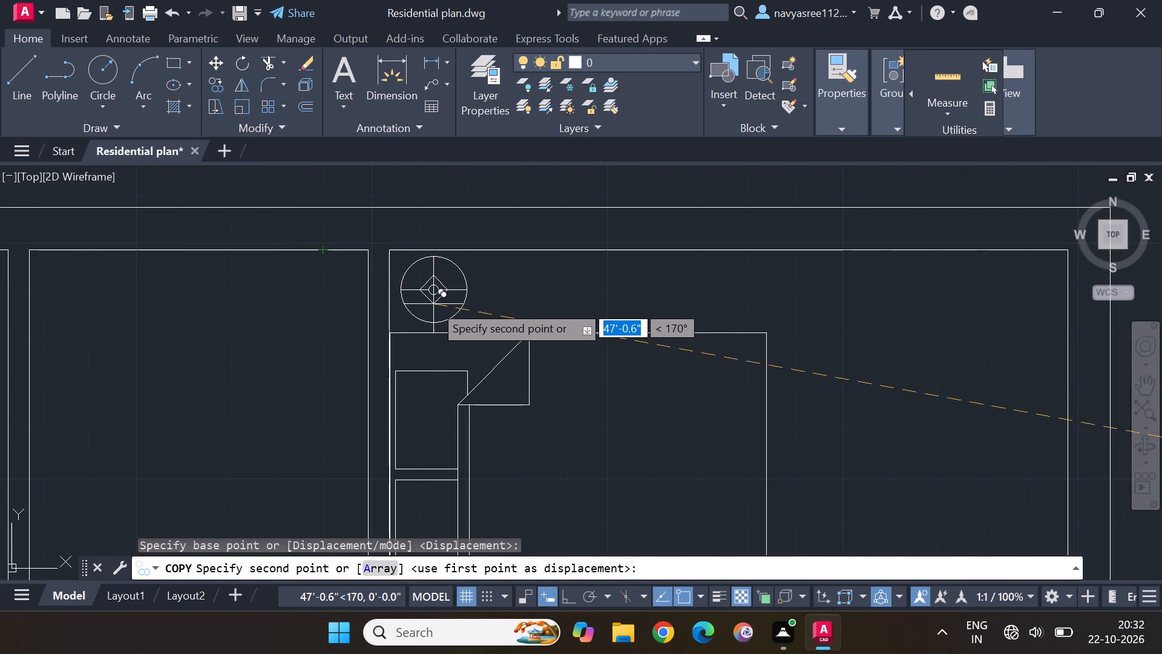
click(434, 303)
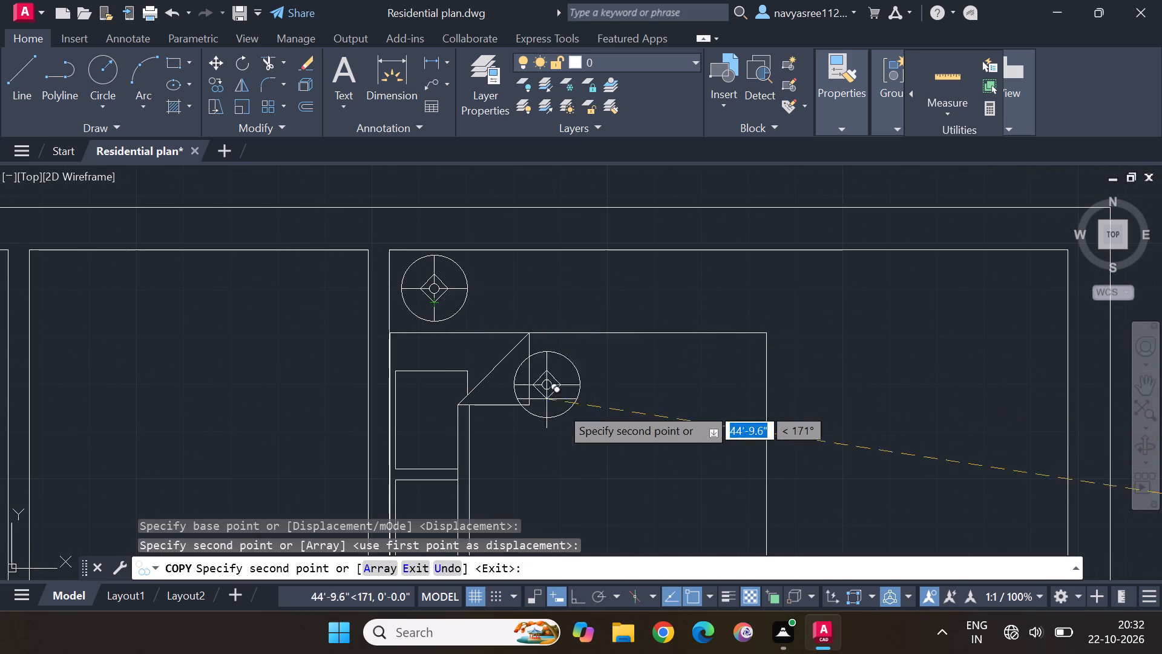
middle_drag(615, 432, 720, 170)
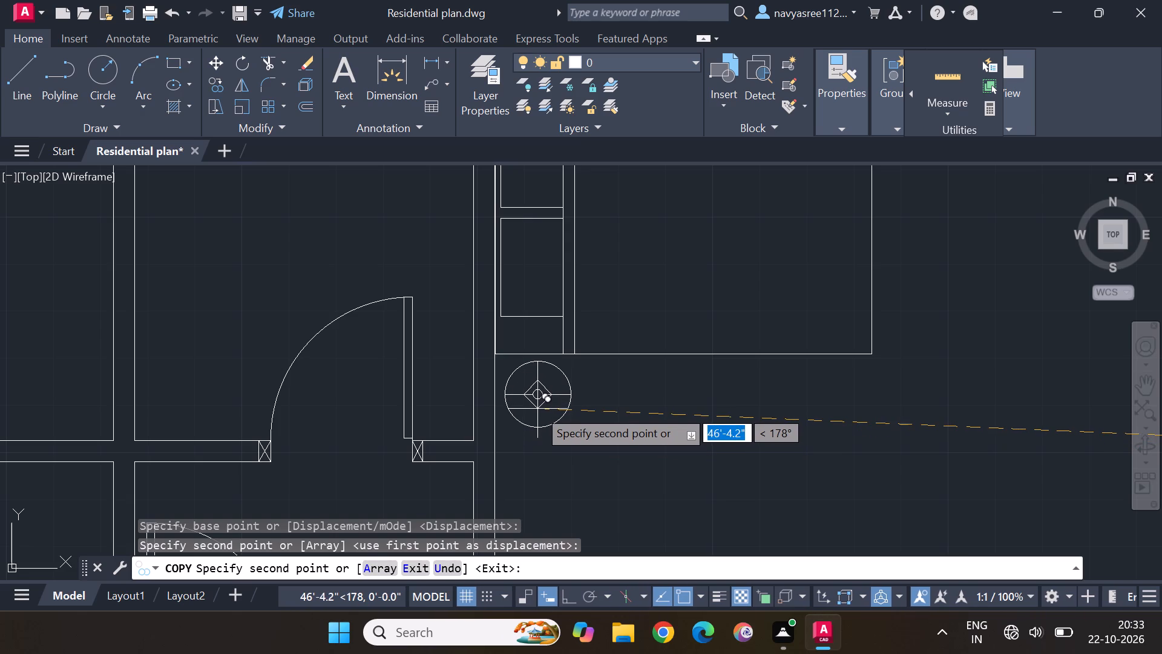
click(537, 409)
Place copies of the round lamp on both sides of the northwest bedroom's bed, north and south of its pillow end.
scroll(691, 384, down, 2)
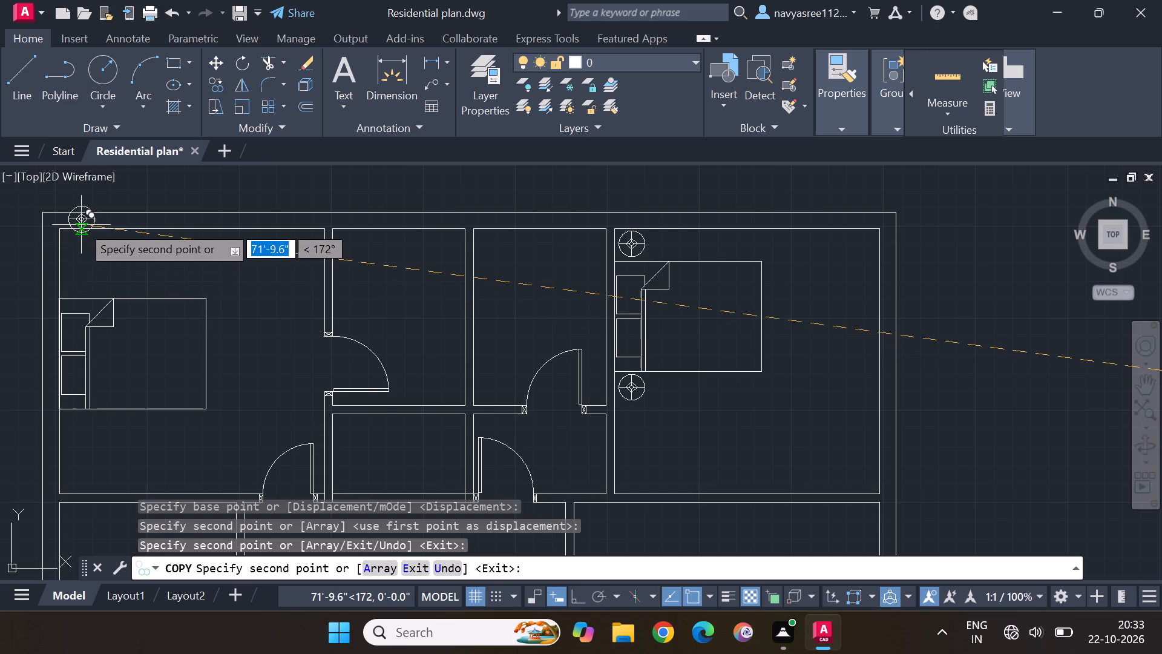
click(81, 265)
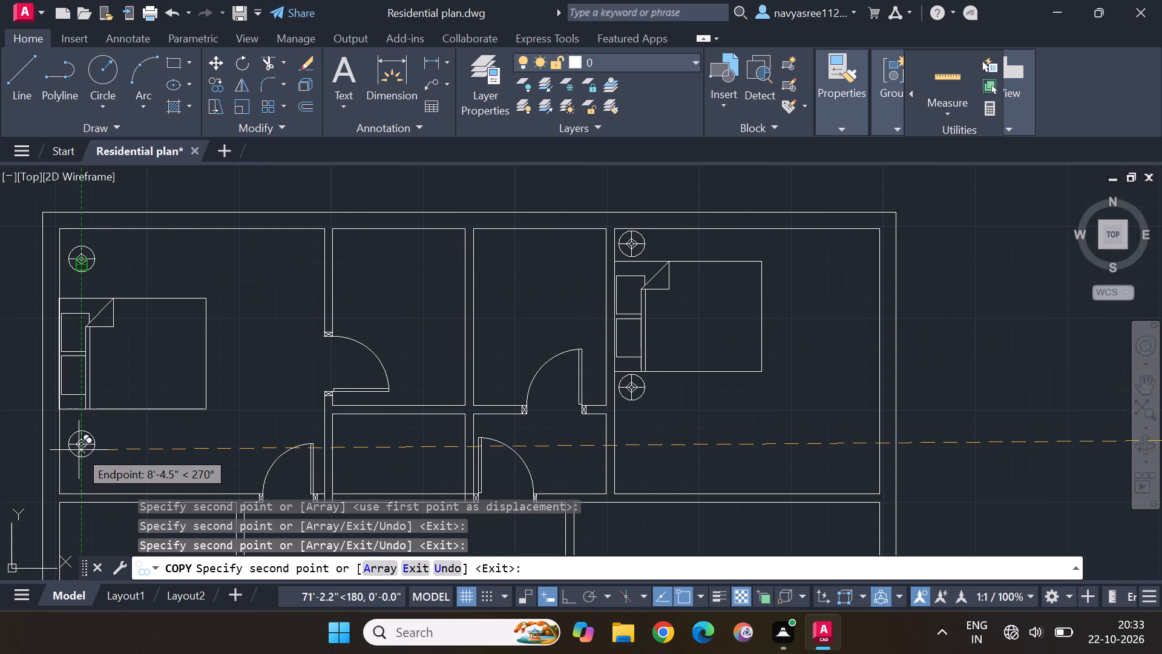
click(75, 439)
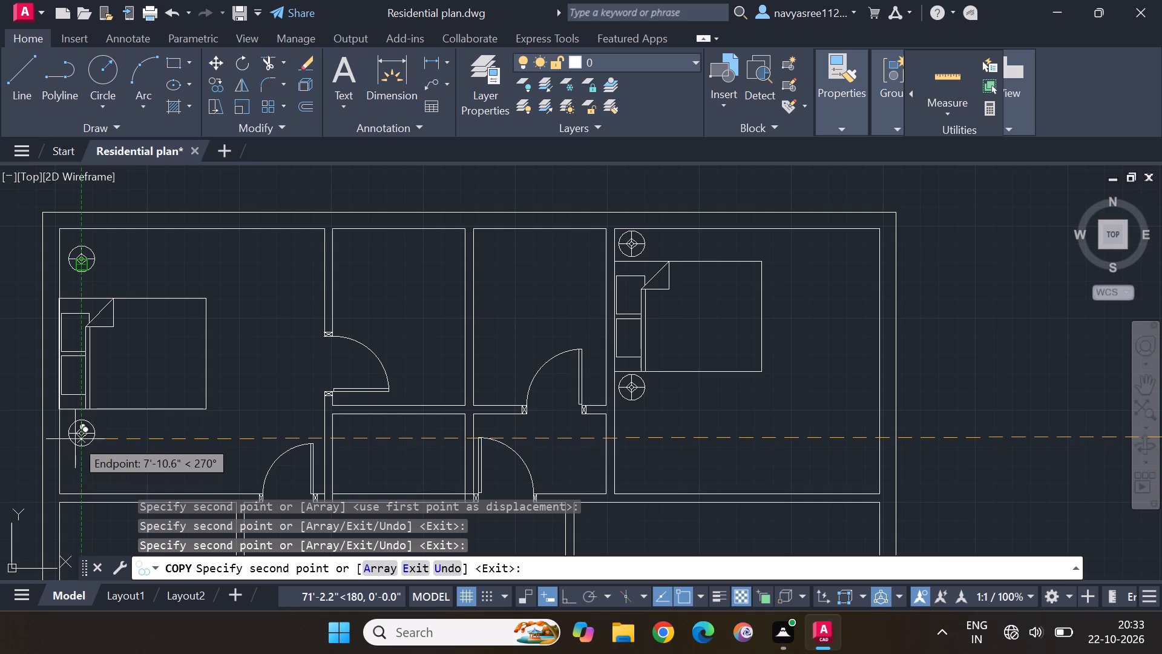
Place copies of the round lamp north and south of the southwest bedroom's bed at its pillow end, and finish copying.
middle_drag(102, 449, 576, 254)
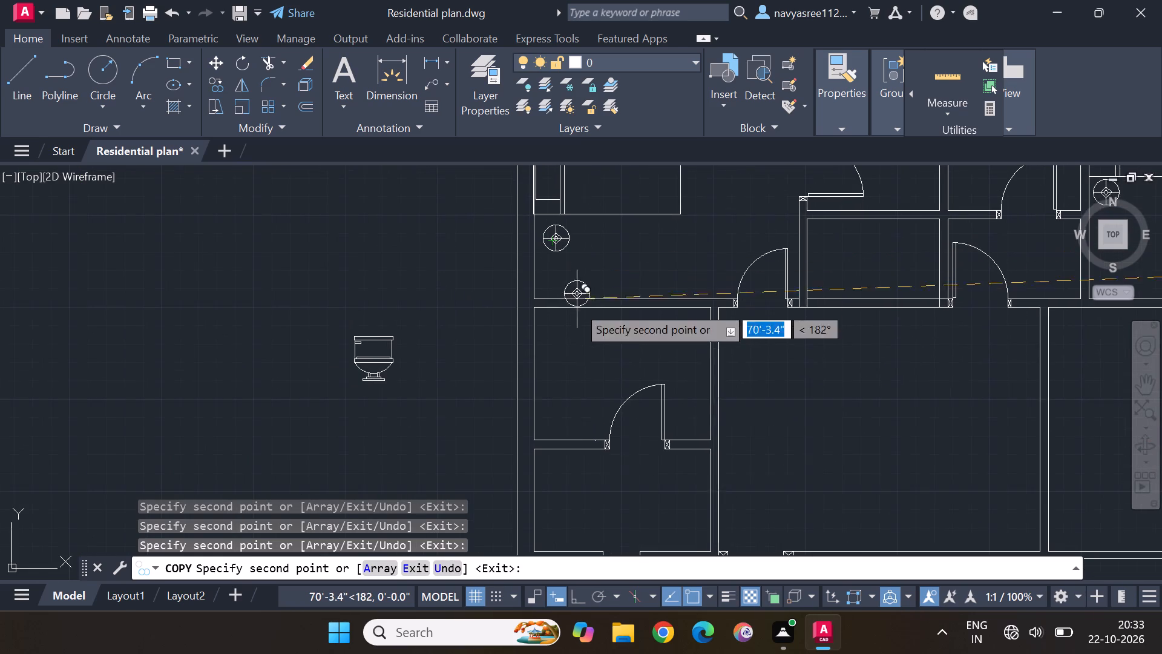
middle_drag(612, 497, 649, 256)
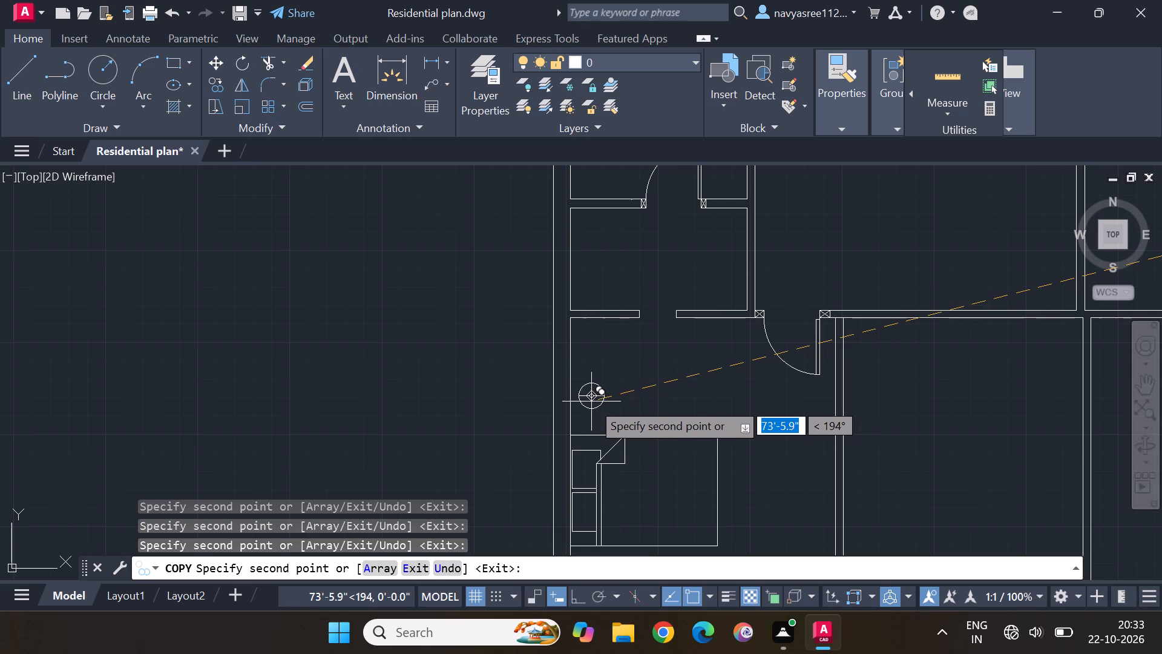
click(591, 401)
middle_drag(631, 494, 648, 386)
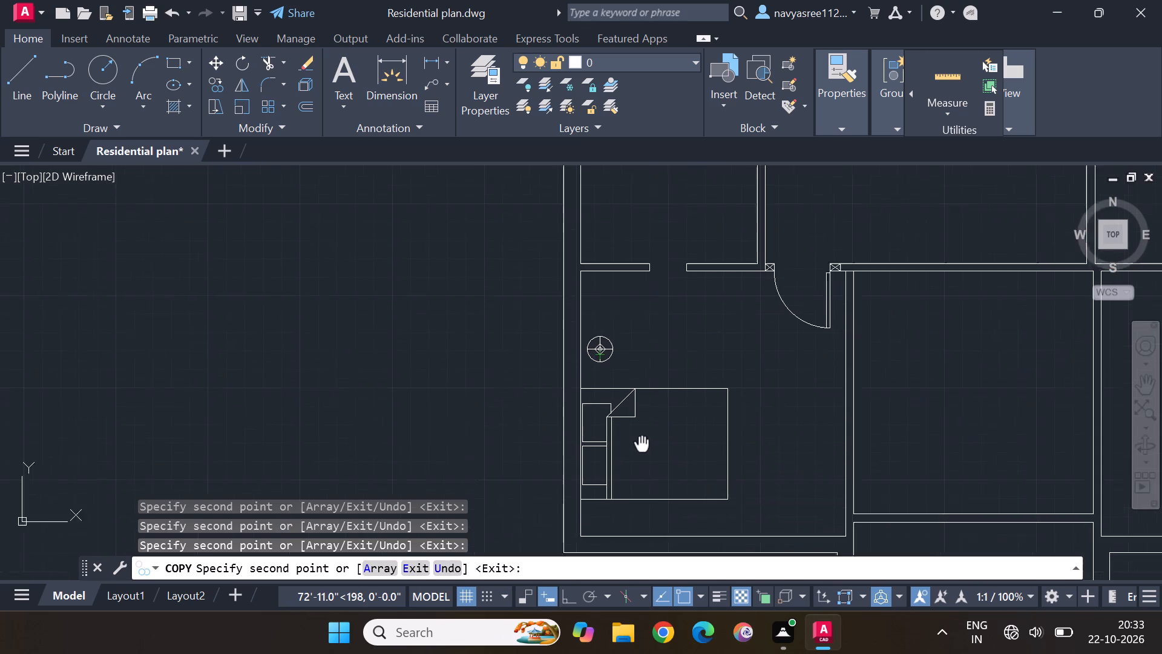
middle_drag(648, 386, 654, 283)
scroll(612, 362, up, 2)
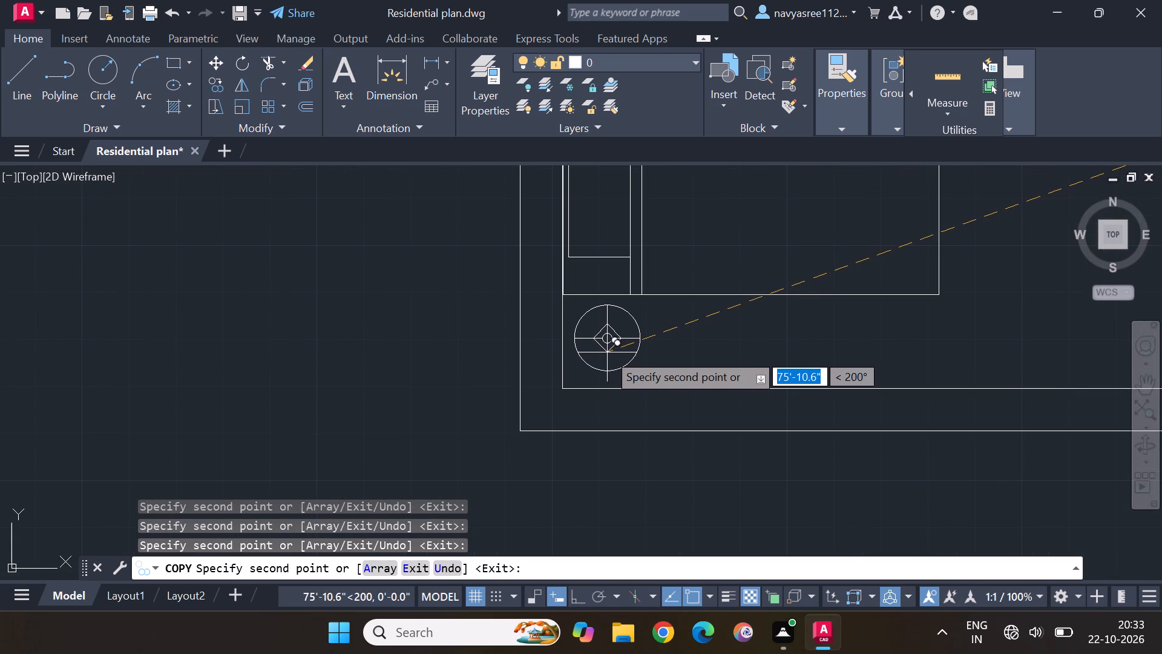
click(607, 351)
key(Escape)
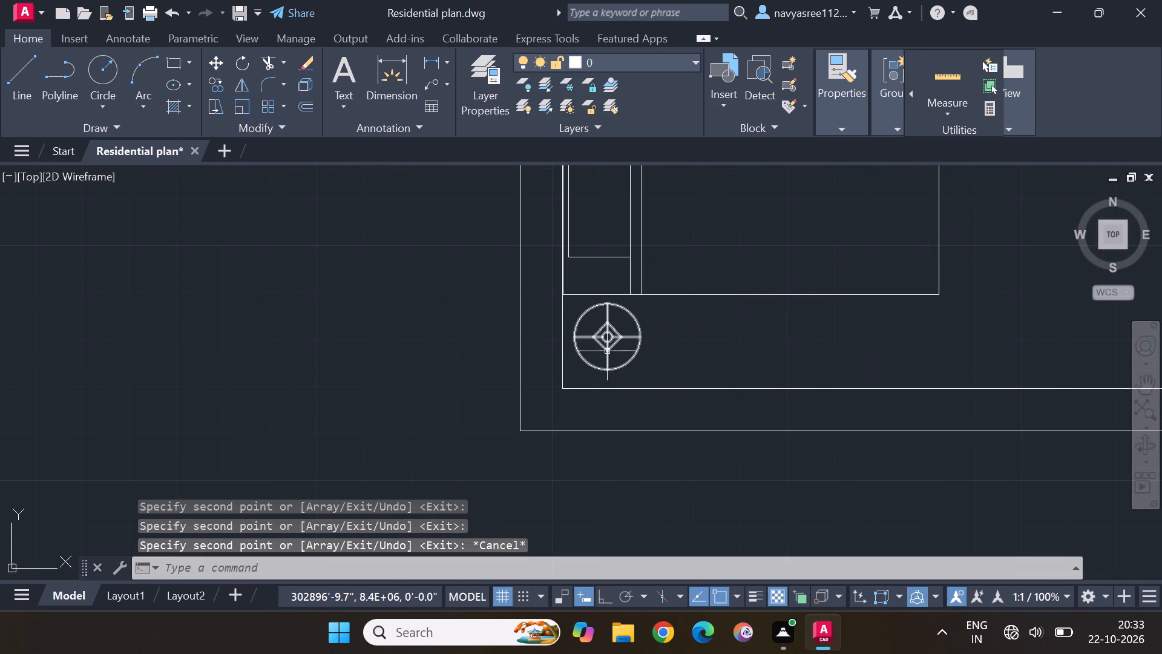
key(Escape)
Copy the toilet block from outside the plan by its tank's top midpoint to the north wall of the room adjoining the northwest bedroom.
scroll(769, 249, down, 2)
middle_drag(795, 254, 734, 436)
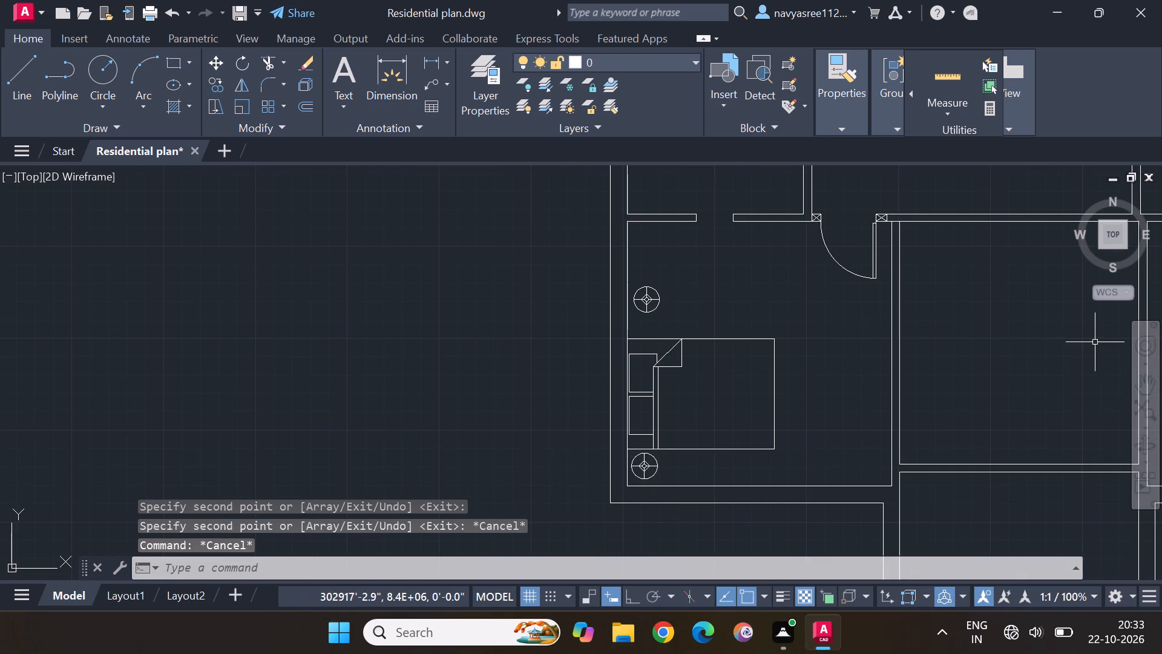
scroll(1095, 342, down, 1)
middle_drag(1048, 349, 785, 487)
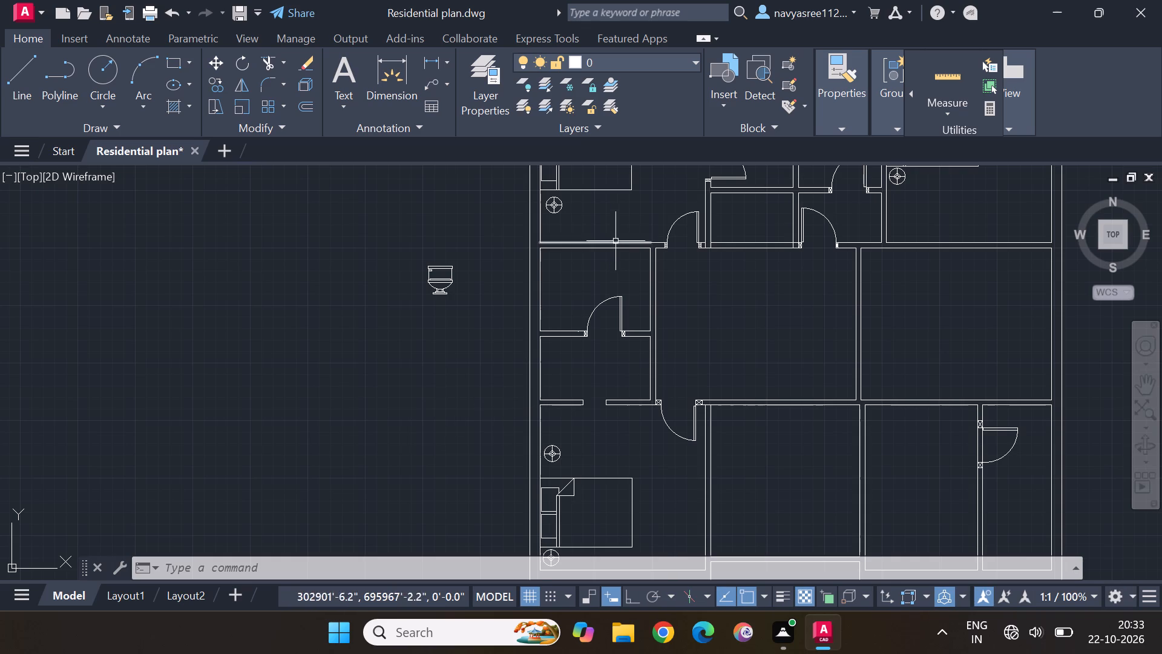
scroll(783, 325, up, 1)
scroll(783, 325, down, 4)
scroll(809, 314, up, 2)
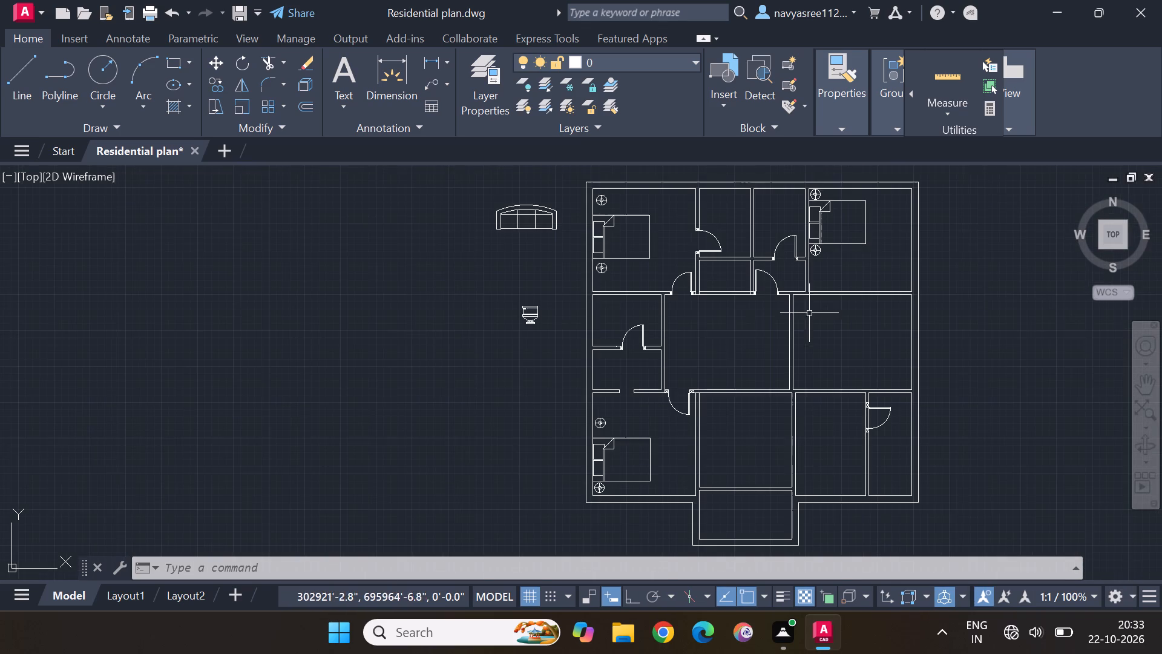
middle_drag(735, 333, 709, 443)
scroll(704, 337, up, 2)
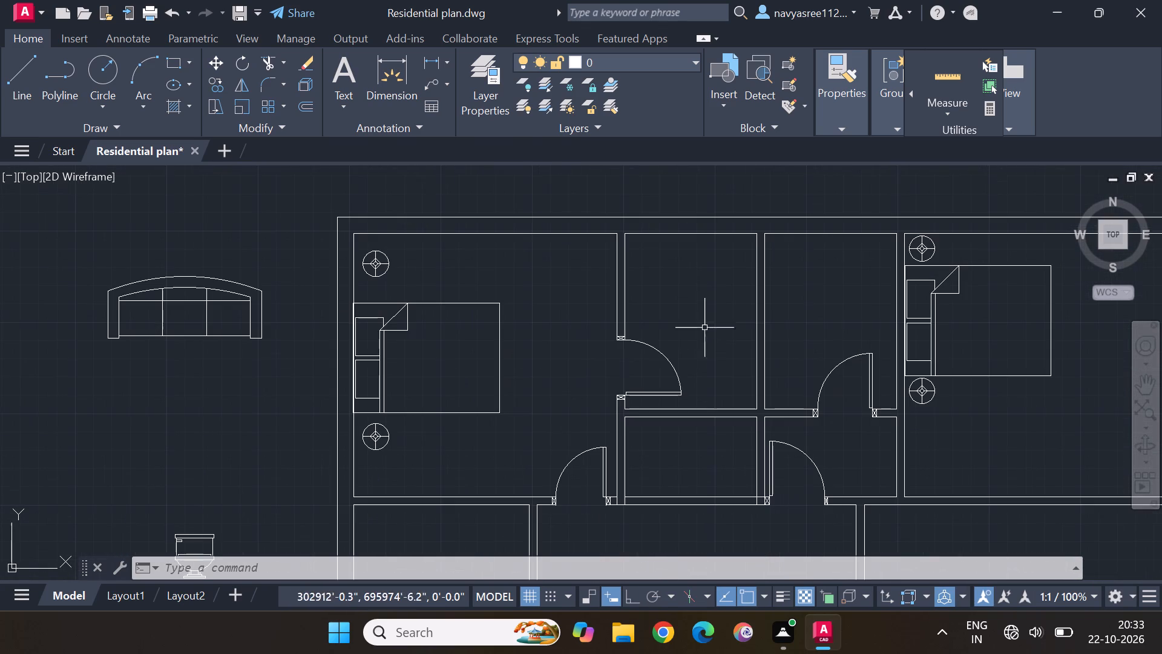
click(199, 535)
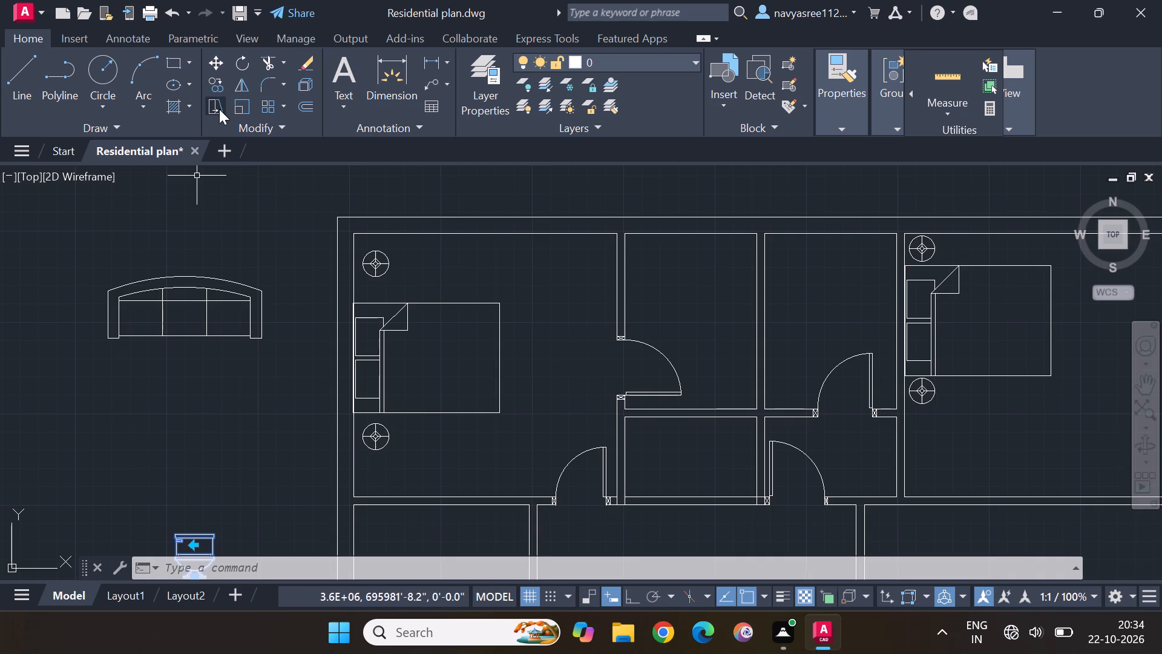
click(220, 84)
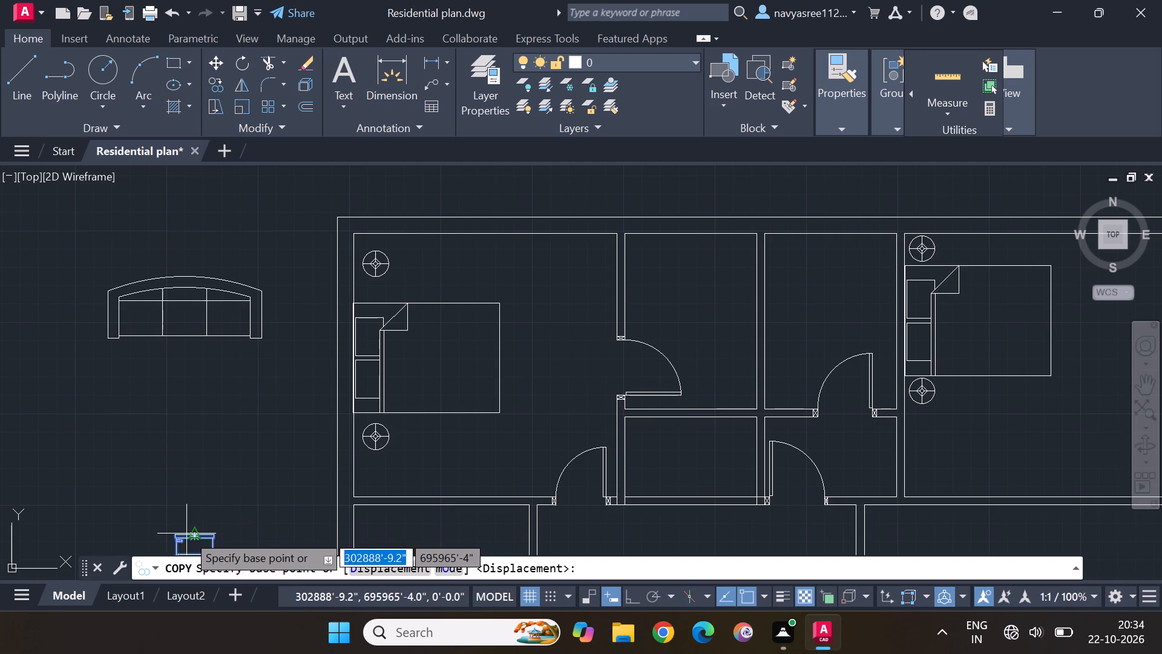
click(186, 533)
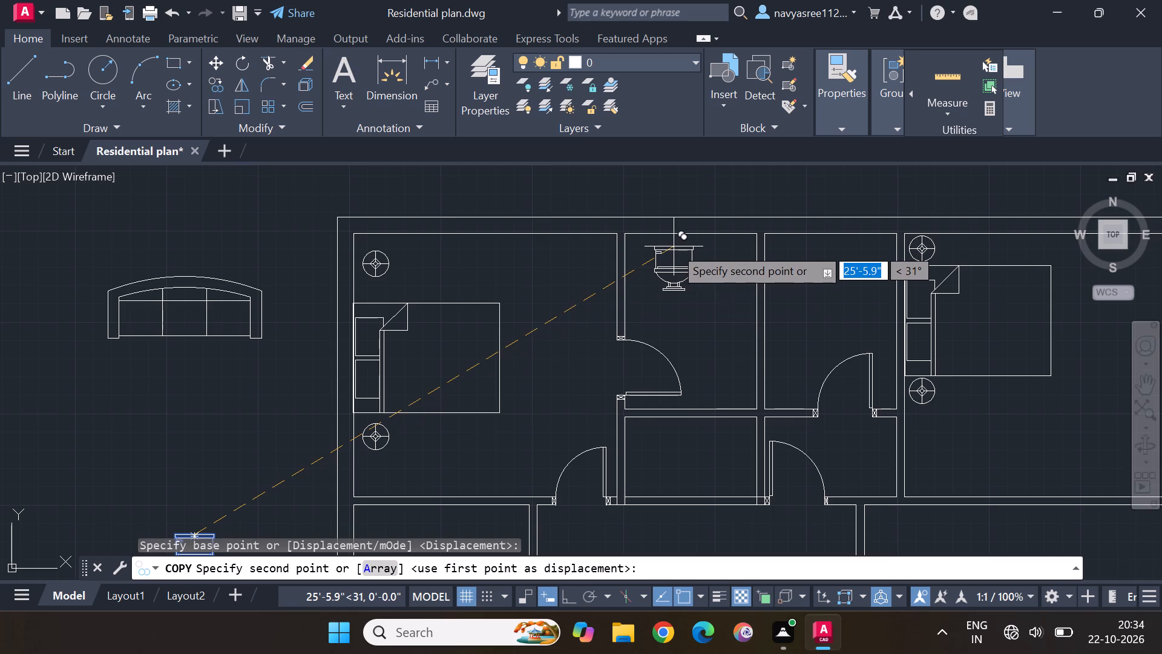
scroll(674, 246, up, 1)
middle_drag(671, 243, 661, 347)
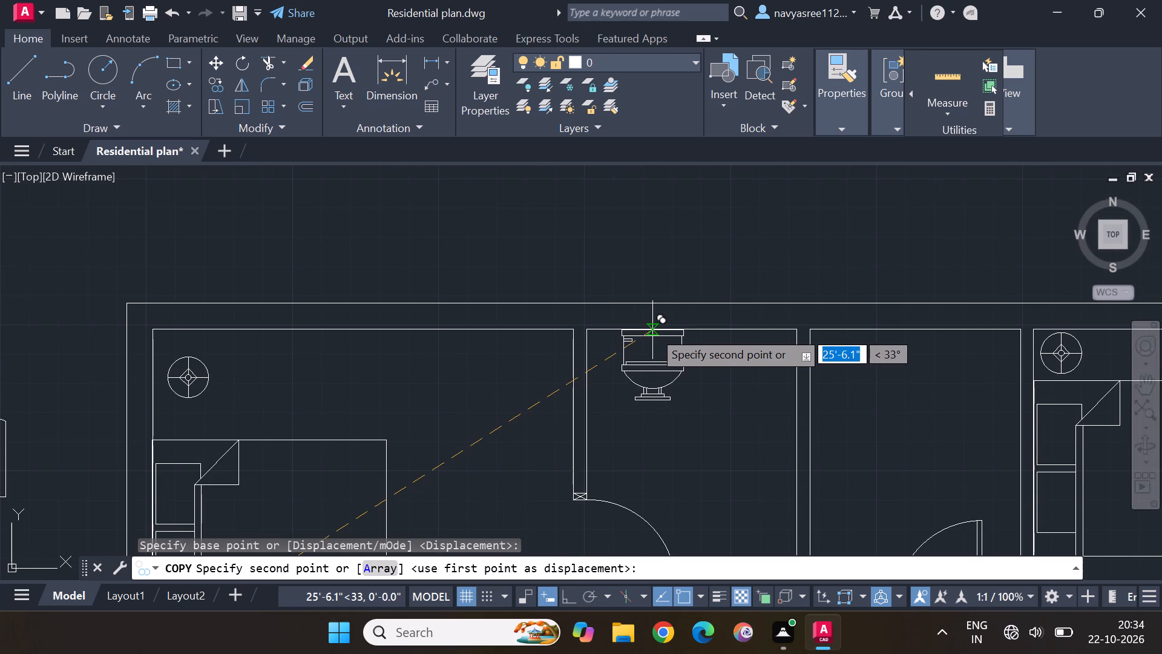
click(652, 330)
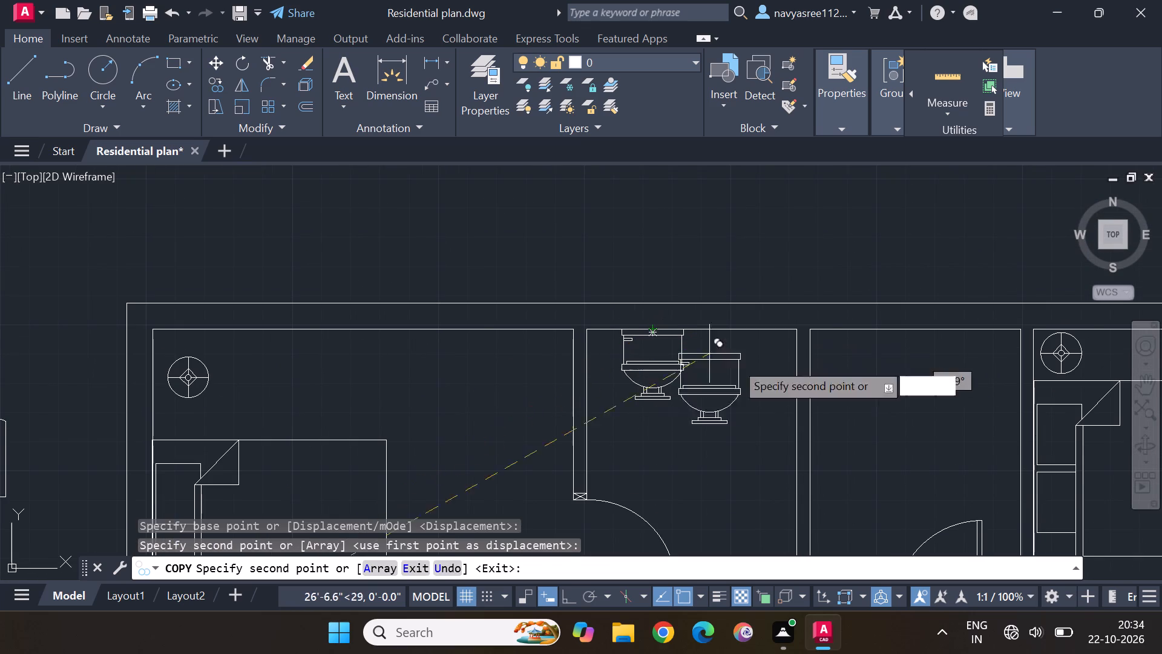
Place a second toilet copy against the north wall of the small room adjoining the northeast bedroom.
scroll(932, 410, down, 3)
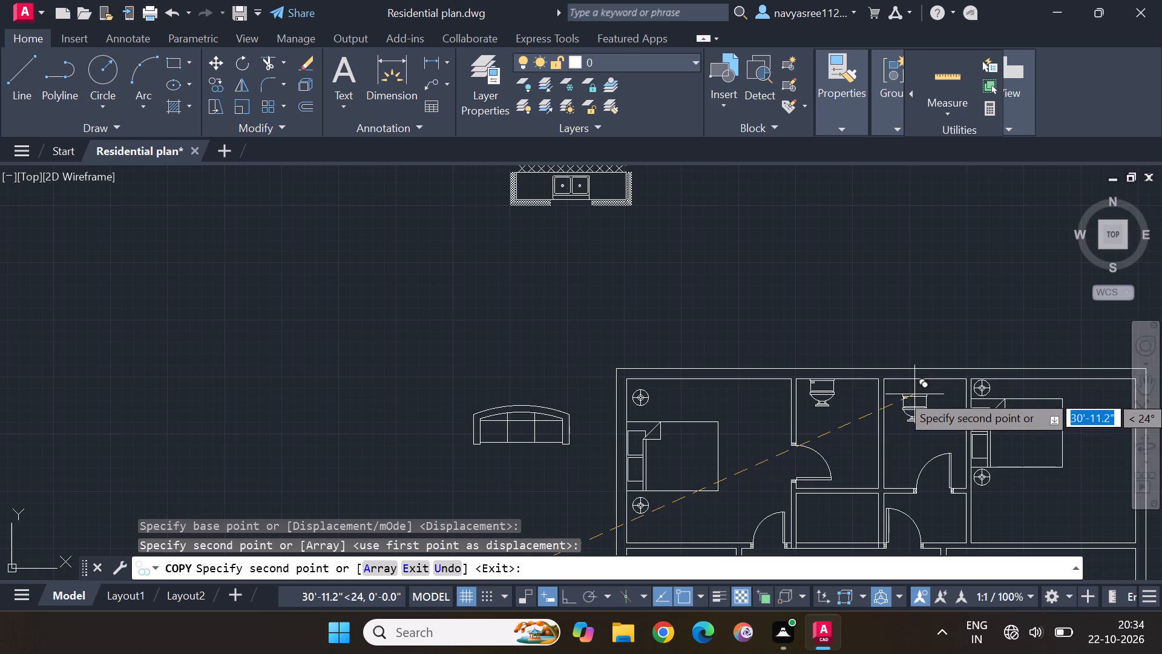
scroll(917, 388, up, 3)
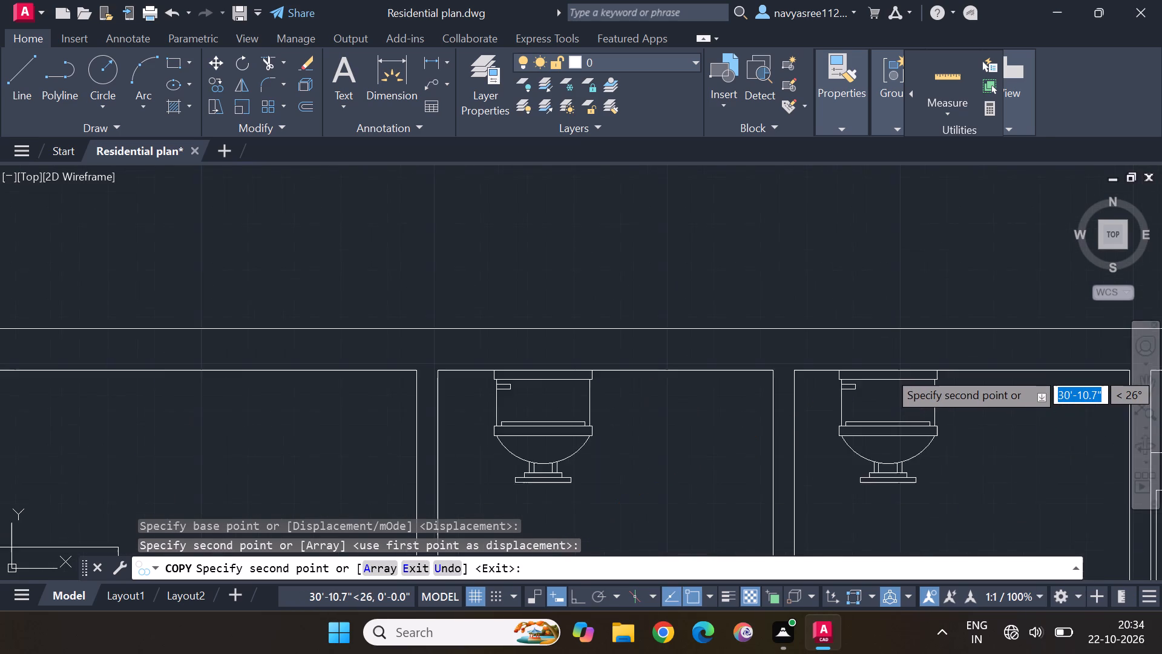
scroll(888, 371, up, 1)
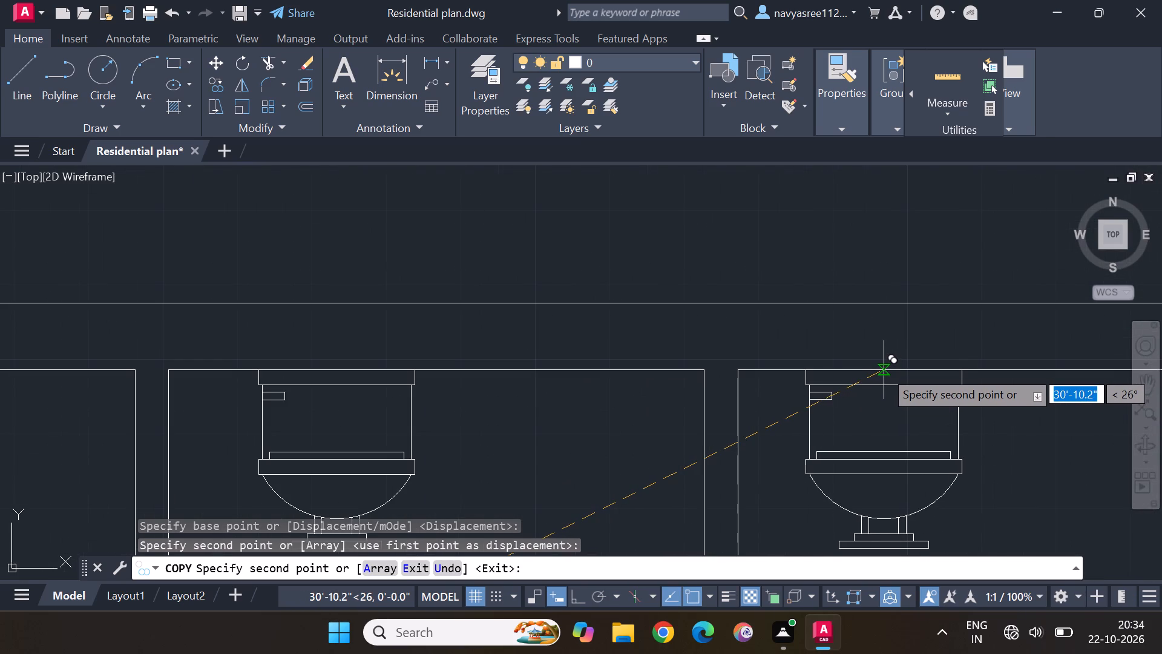
click(884, 370)
Place another toilet copy in the small west-side room directly south of the northwest bedroom.
scroll(931, 409, down, 2)
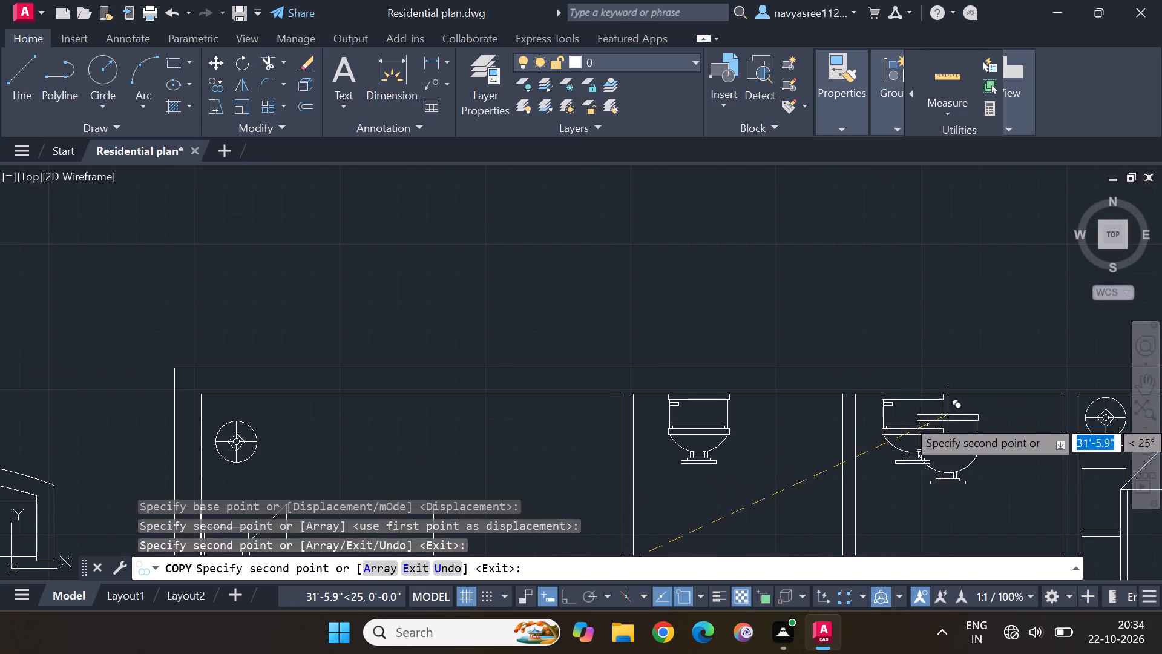
middle_drag(977, 454, 952, 289)
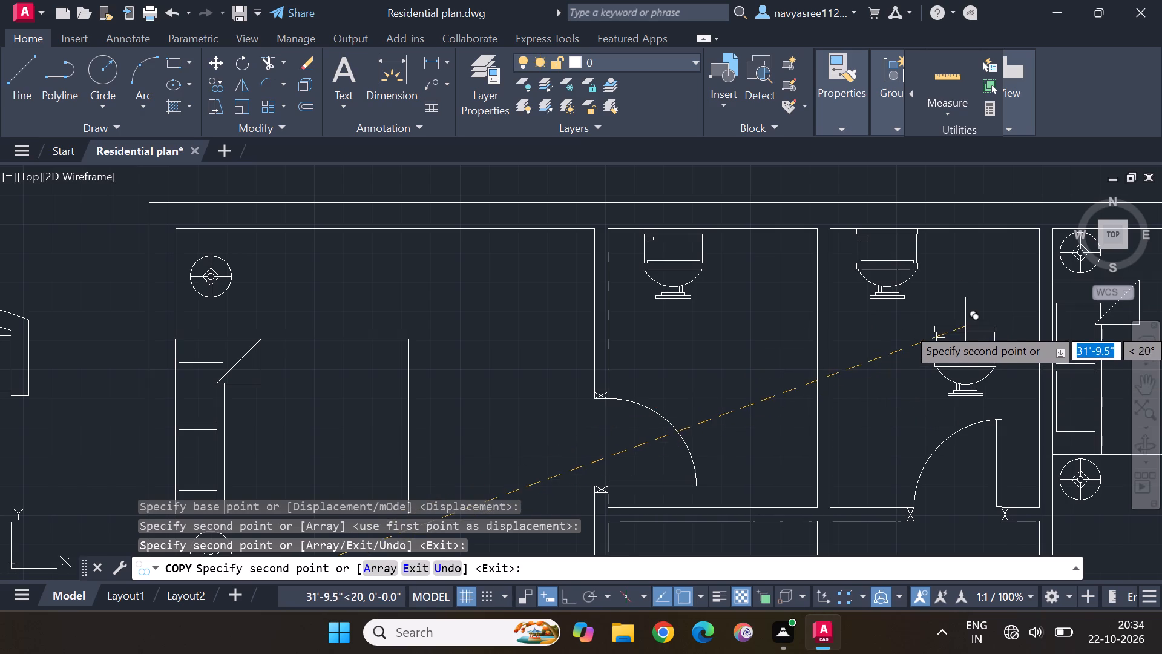